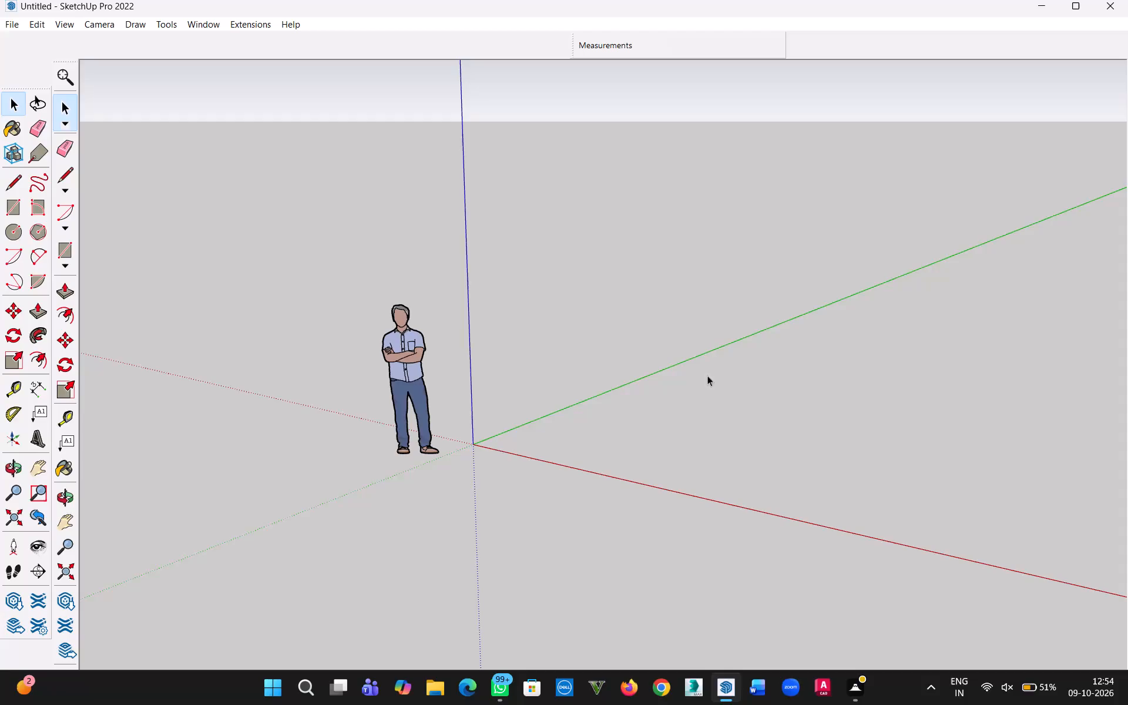
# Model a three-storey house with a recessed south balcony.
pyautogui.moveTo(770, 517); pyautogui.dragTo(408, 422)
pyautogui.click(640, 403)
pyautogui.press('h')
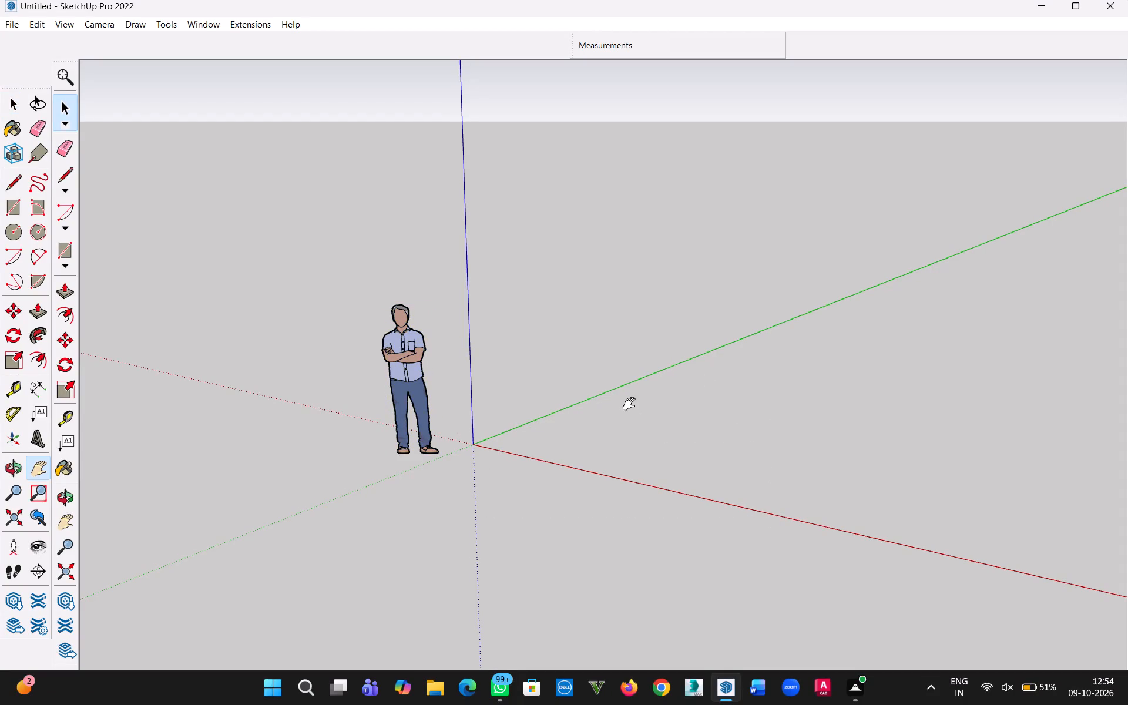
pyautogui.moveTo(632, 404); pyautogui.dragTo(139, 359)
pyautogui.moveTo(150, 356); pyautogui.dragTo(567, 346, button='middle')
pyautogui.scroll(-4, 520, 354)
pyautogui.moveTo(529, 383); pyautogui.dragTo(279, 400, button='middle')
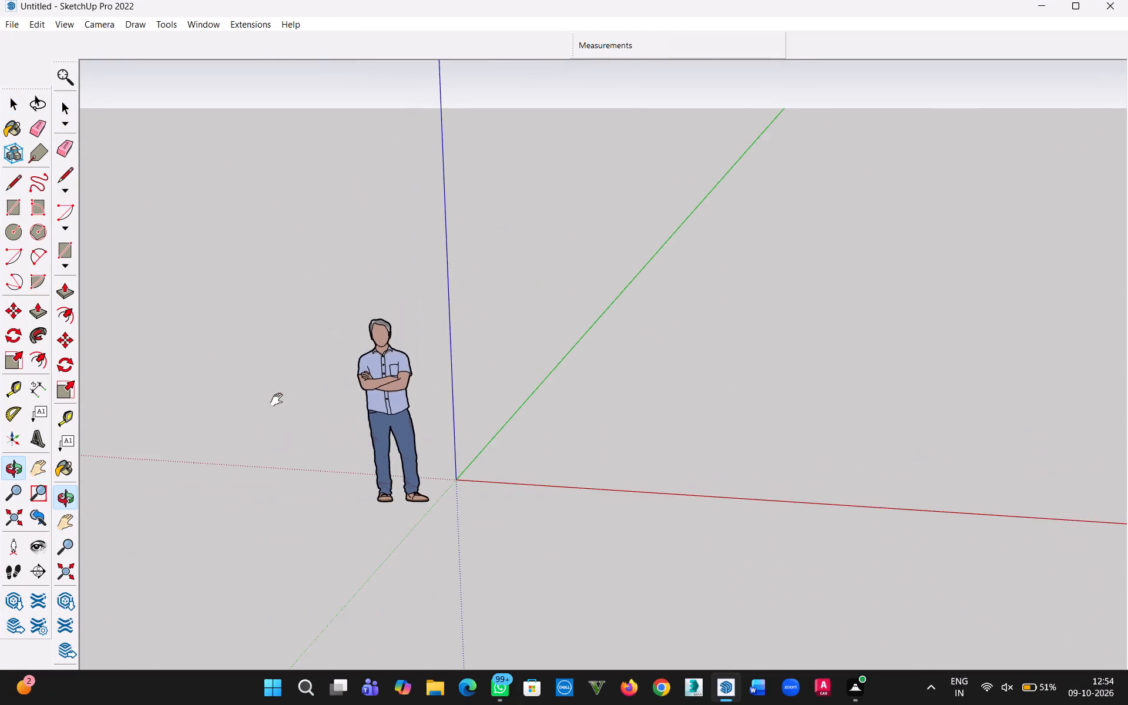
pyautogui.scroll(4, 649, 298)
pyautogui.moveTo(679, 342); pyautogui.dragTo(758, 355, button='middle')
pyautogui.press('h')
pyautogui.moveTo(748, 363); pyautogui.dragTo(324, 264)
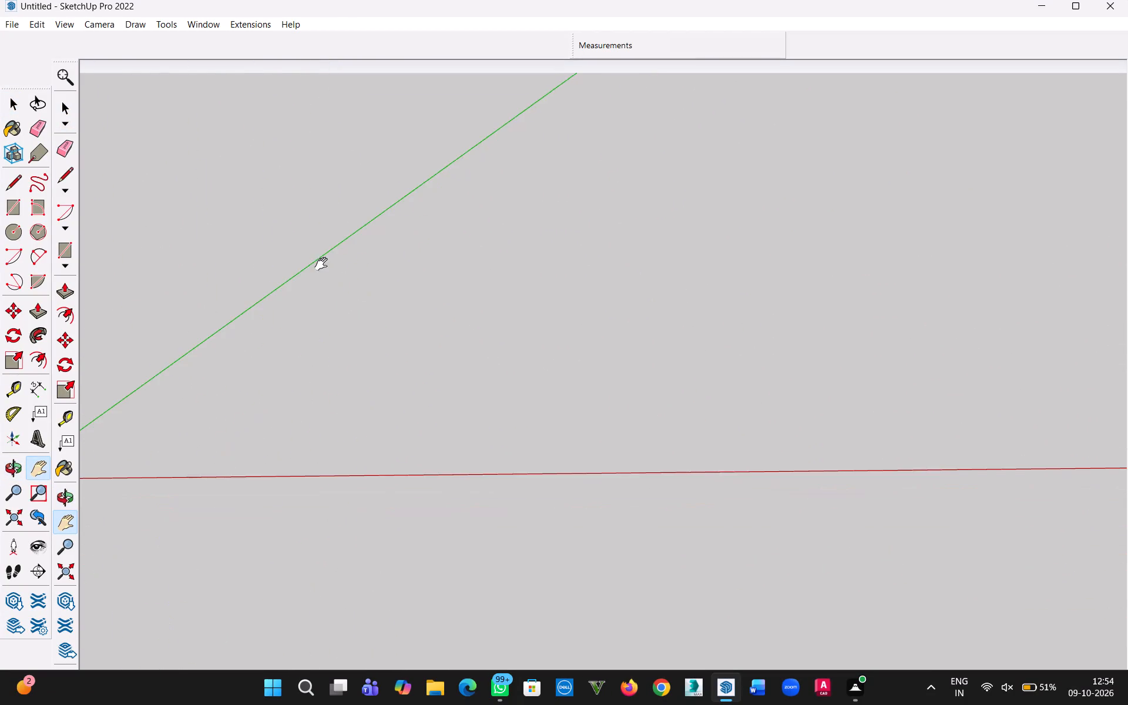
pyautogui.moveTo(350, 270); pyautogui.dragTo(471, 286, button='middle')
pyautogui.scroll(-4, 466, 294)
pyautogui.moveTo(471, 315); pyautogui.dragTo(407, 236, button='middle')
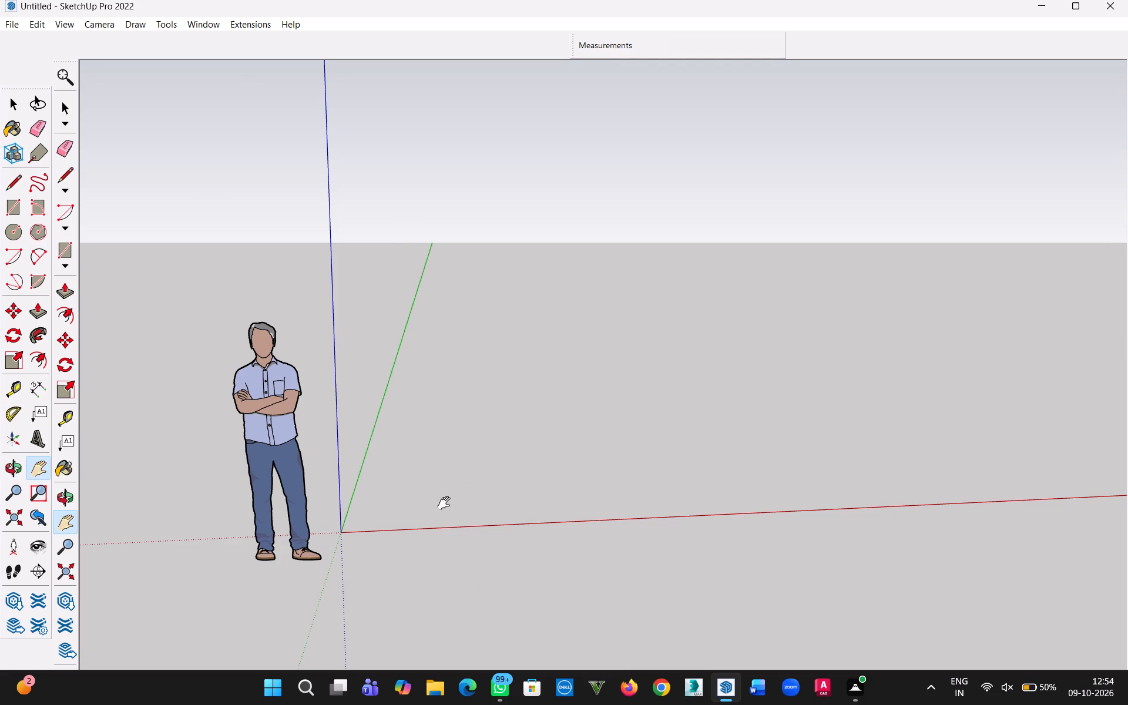
# Draw a 30' by 30' rectangle on the ground plane beside the scale figure.
pyautogui.press('r')
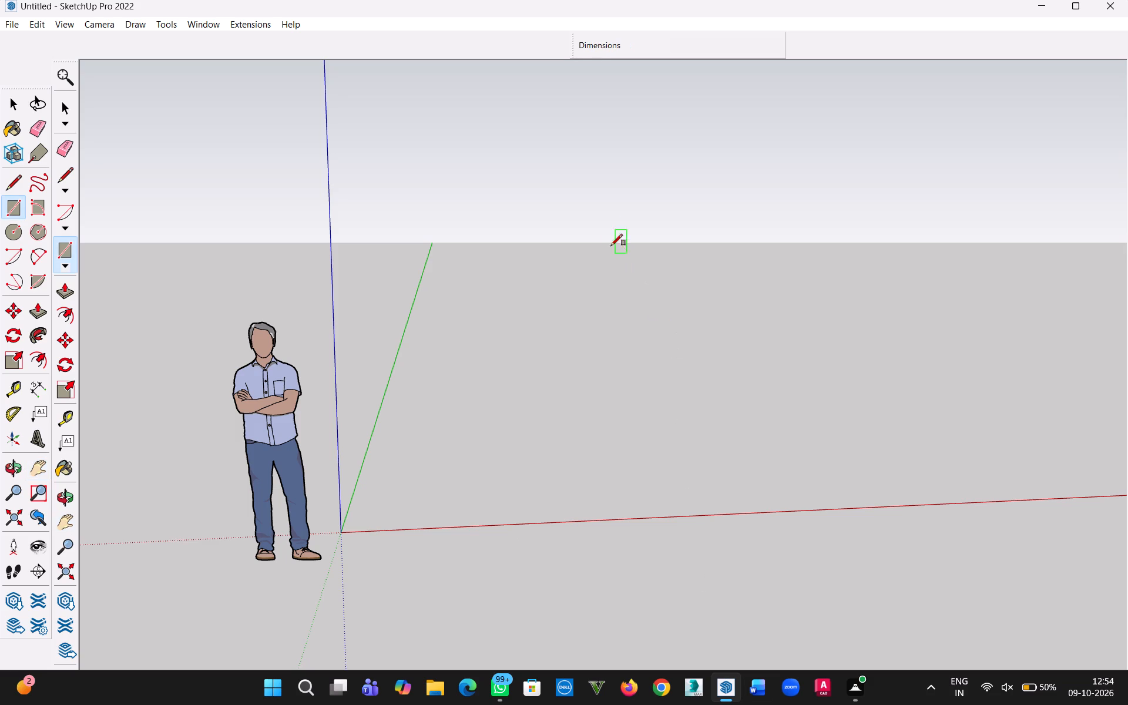
pyautogui.click(503, 363)
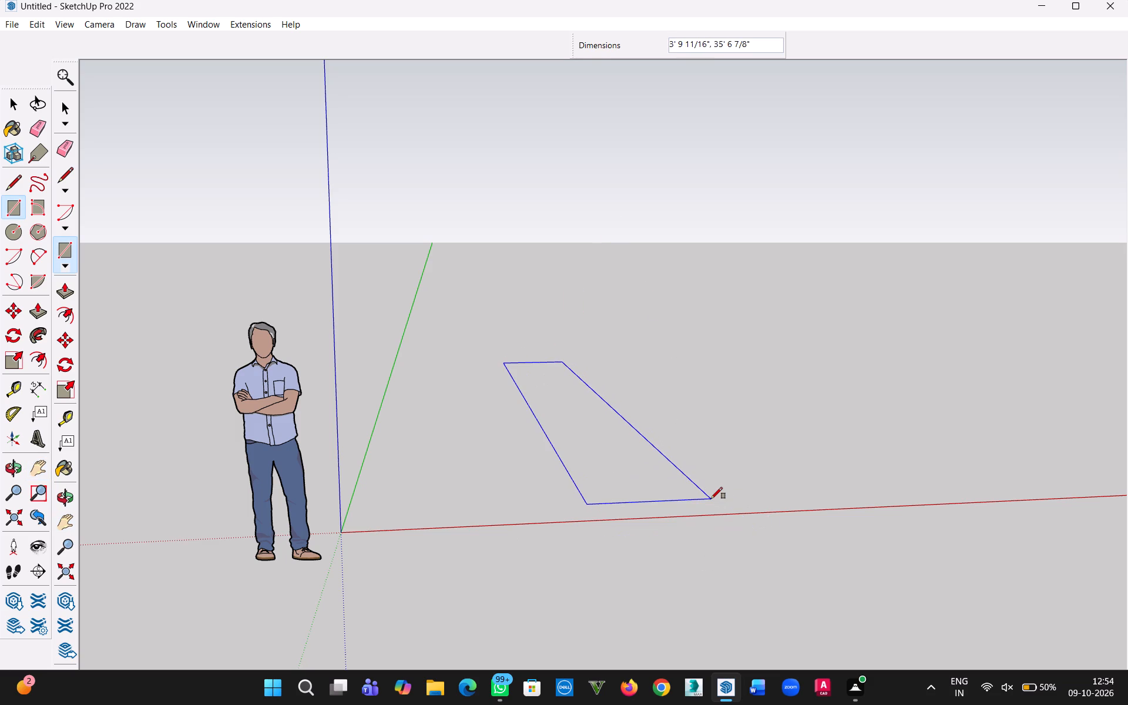
pyautogui.write("30'")
pyautogui.write(",30'")
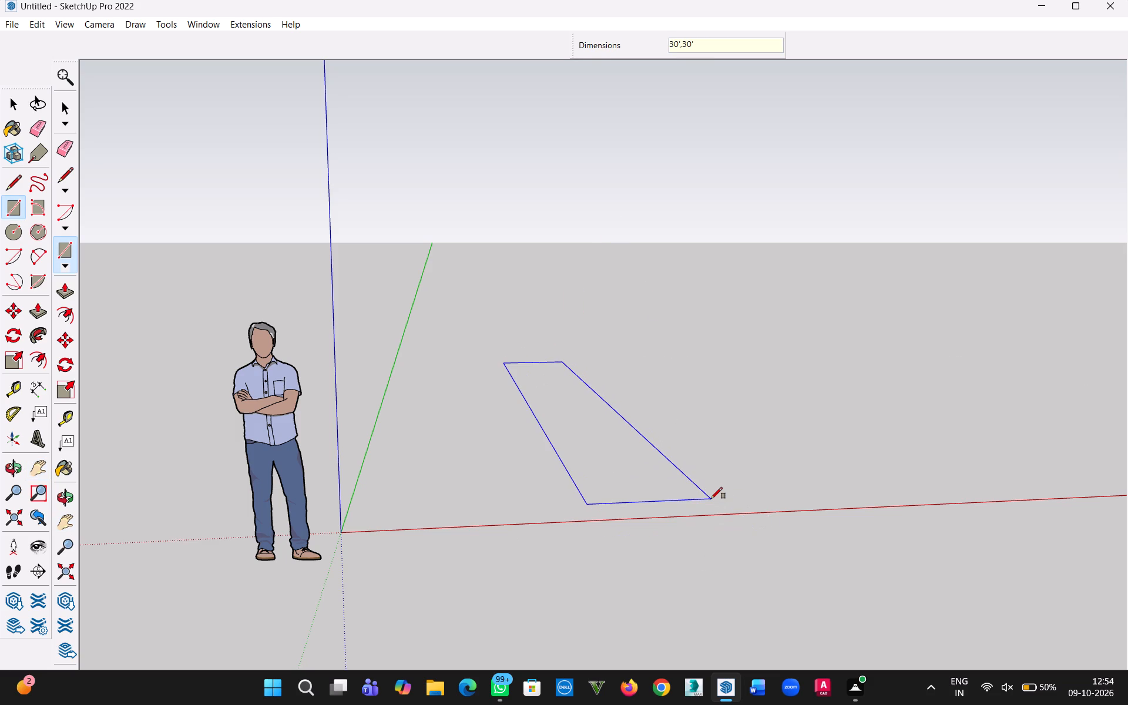
pyautogui.press('Return')
pyautogui.scroll(-7, 776, 467)
pyautogui.moveTo(744, 377); pyautogui.dragTo(739, 687, button='middle')
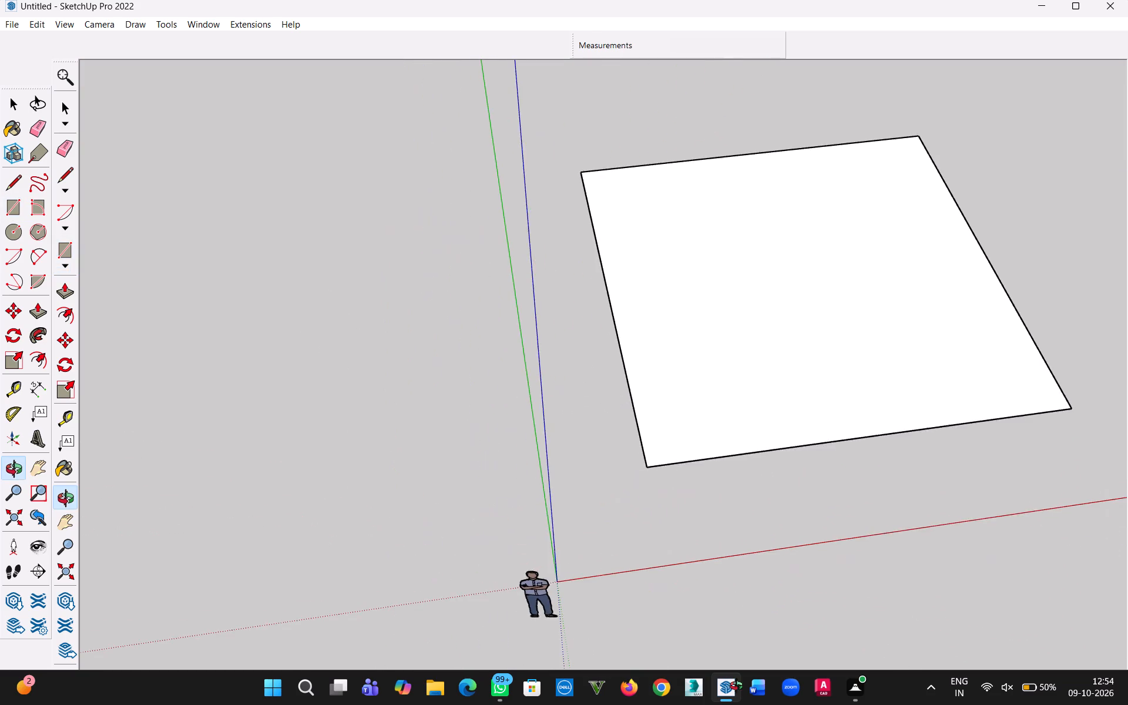
pyautogui.moveTo(739, 687); pyautogui.dragTo(739, 687, button='middle')
pyautogui.scroll(-4, 732, 533)
pyautogui.press('h')
pyautogui.moveTo(748, 457); pyautogui.dragTo(614, 528)
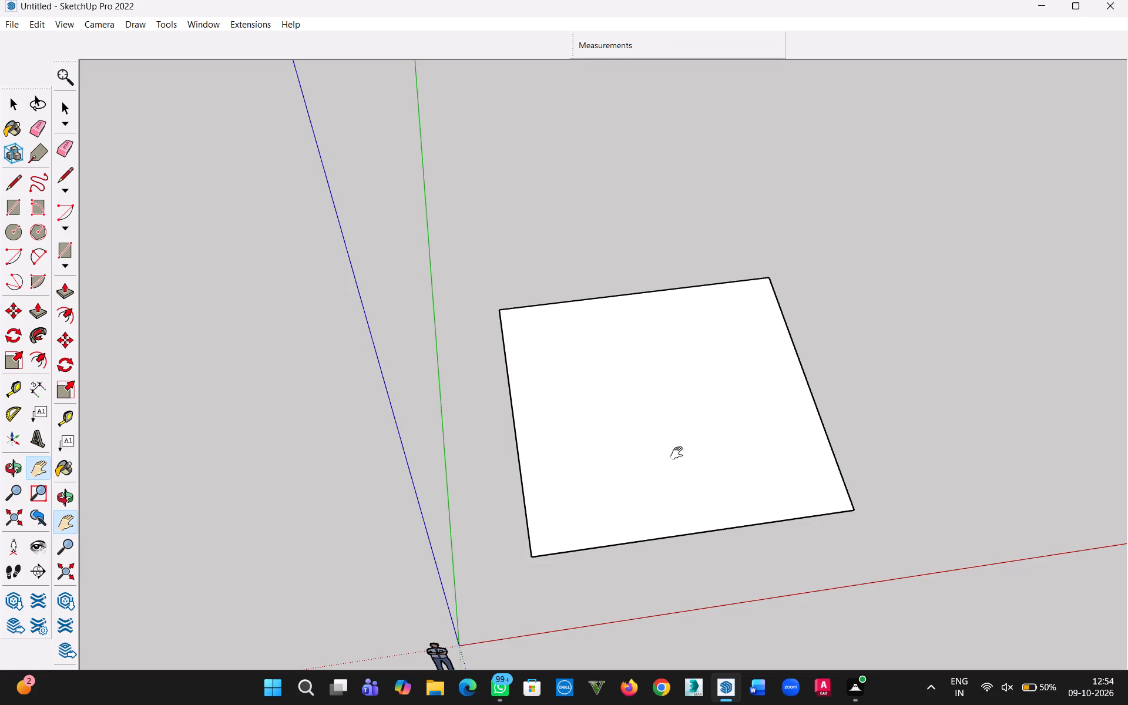
pyautogui.scroll(4, 741, 416)
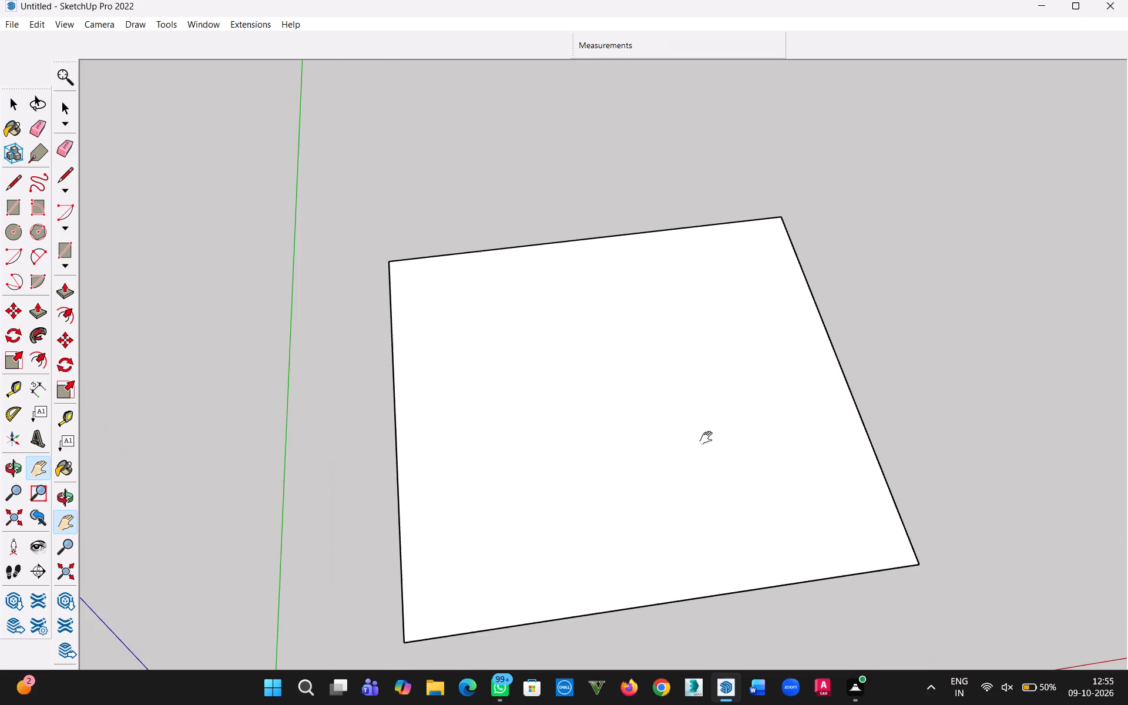
pyautogui.scroll(-1, 703, 442)
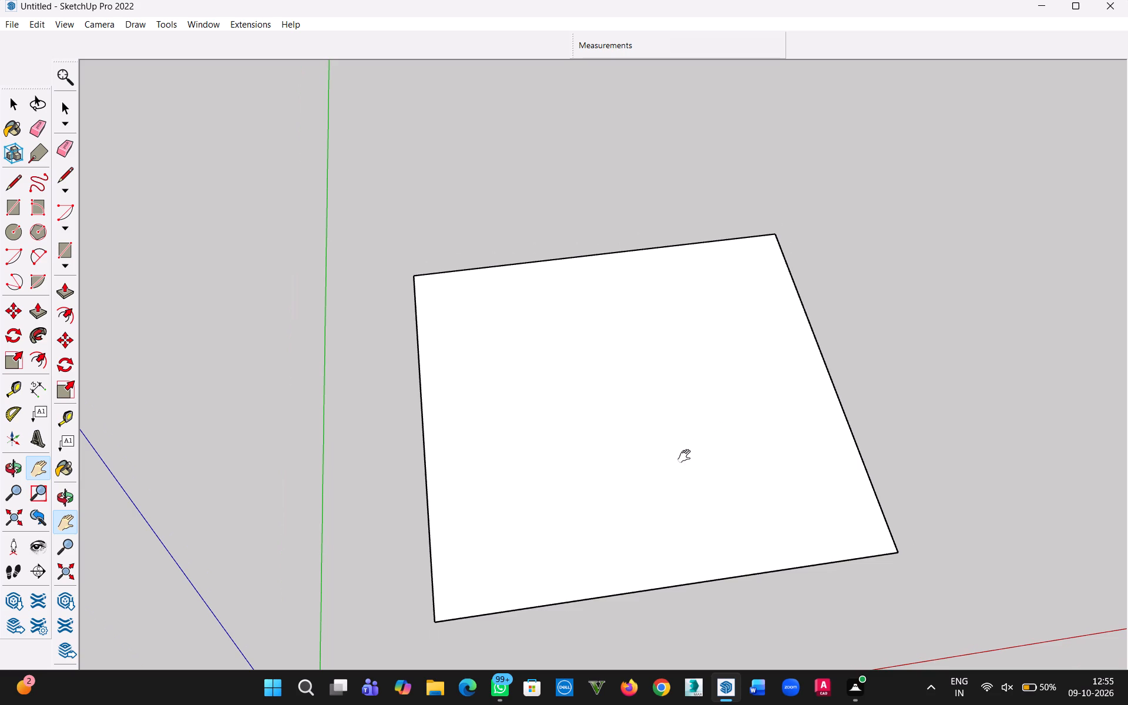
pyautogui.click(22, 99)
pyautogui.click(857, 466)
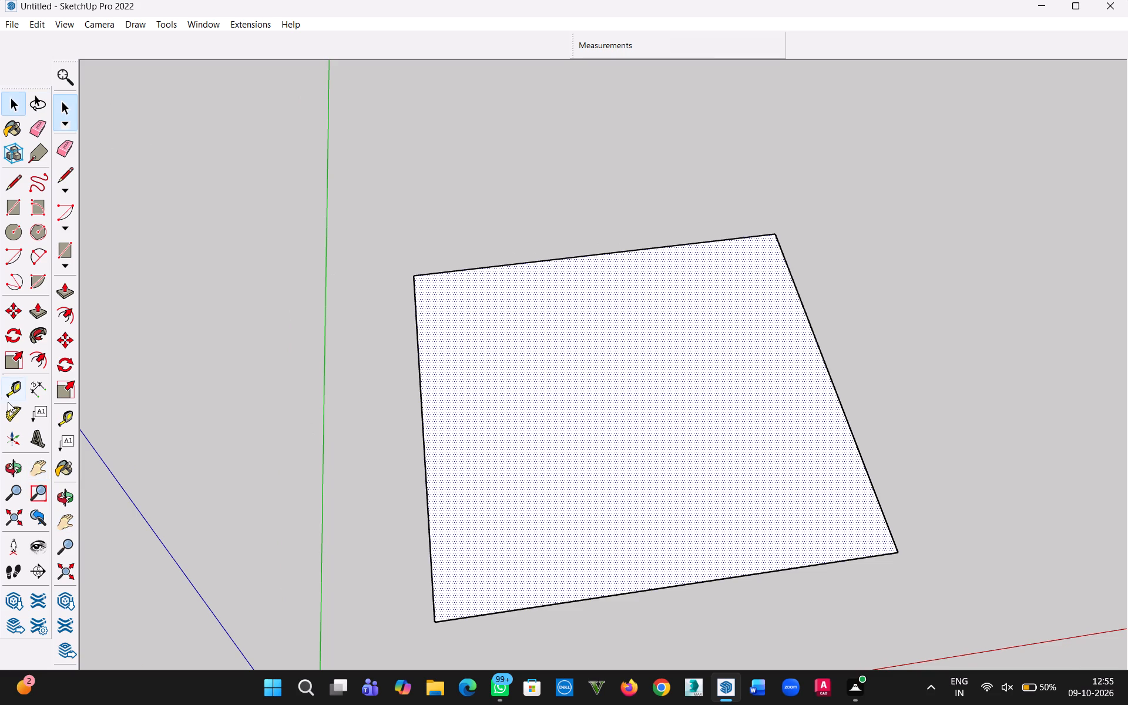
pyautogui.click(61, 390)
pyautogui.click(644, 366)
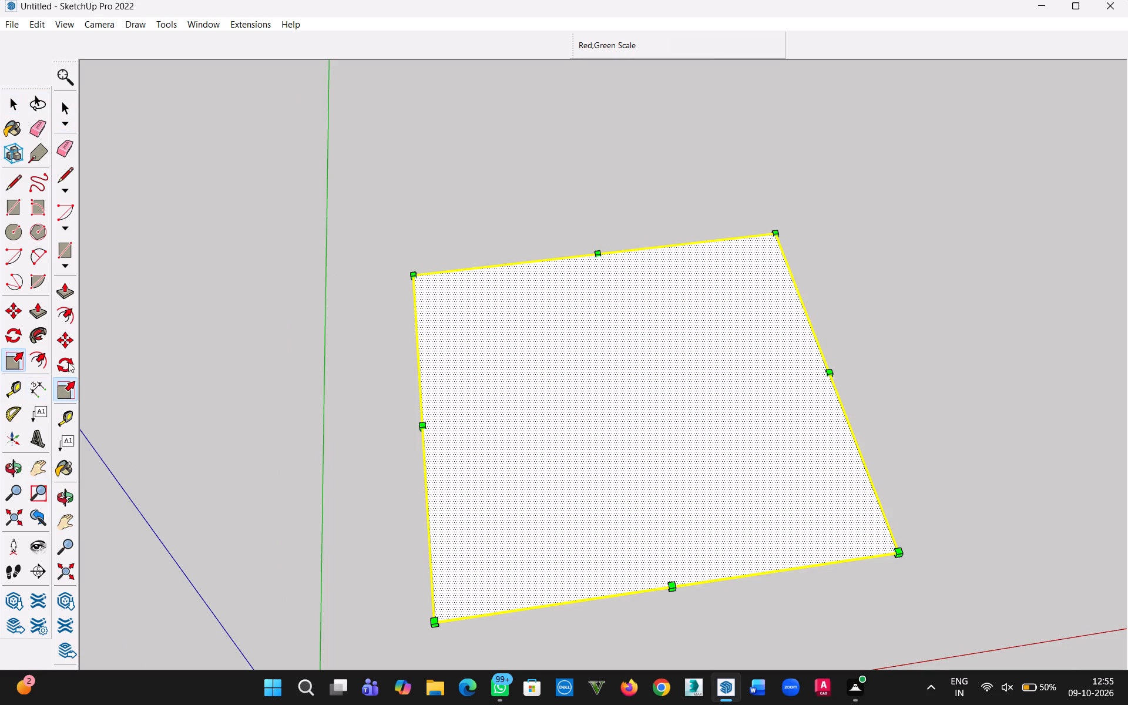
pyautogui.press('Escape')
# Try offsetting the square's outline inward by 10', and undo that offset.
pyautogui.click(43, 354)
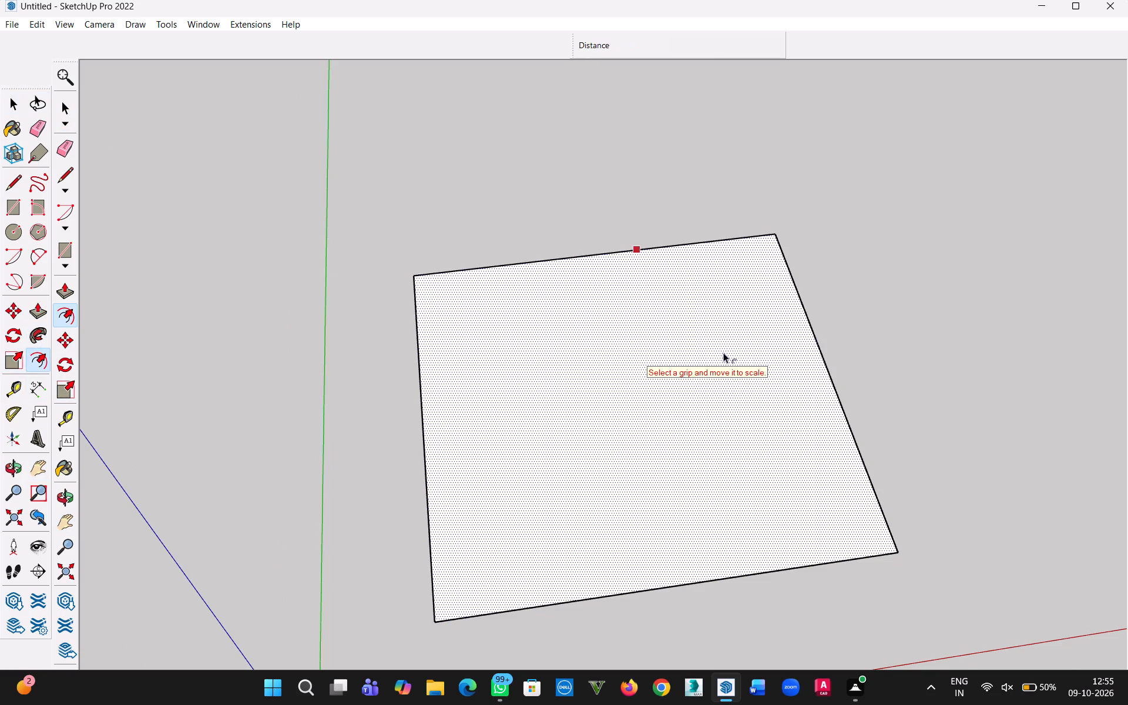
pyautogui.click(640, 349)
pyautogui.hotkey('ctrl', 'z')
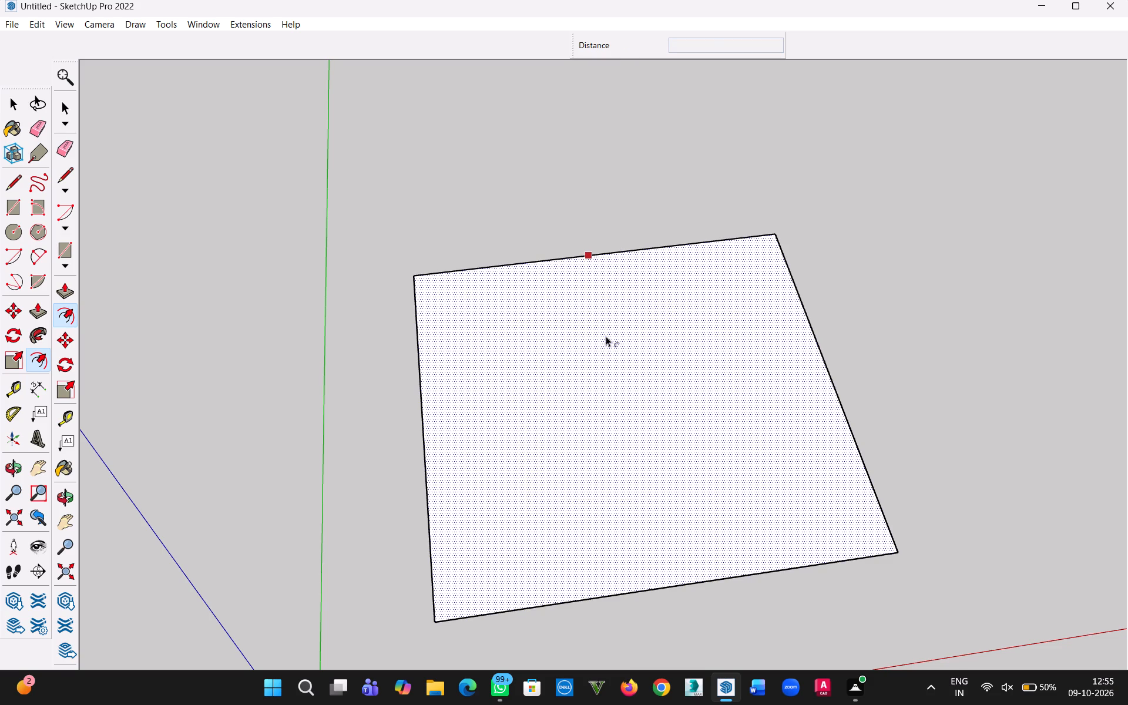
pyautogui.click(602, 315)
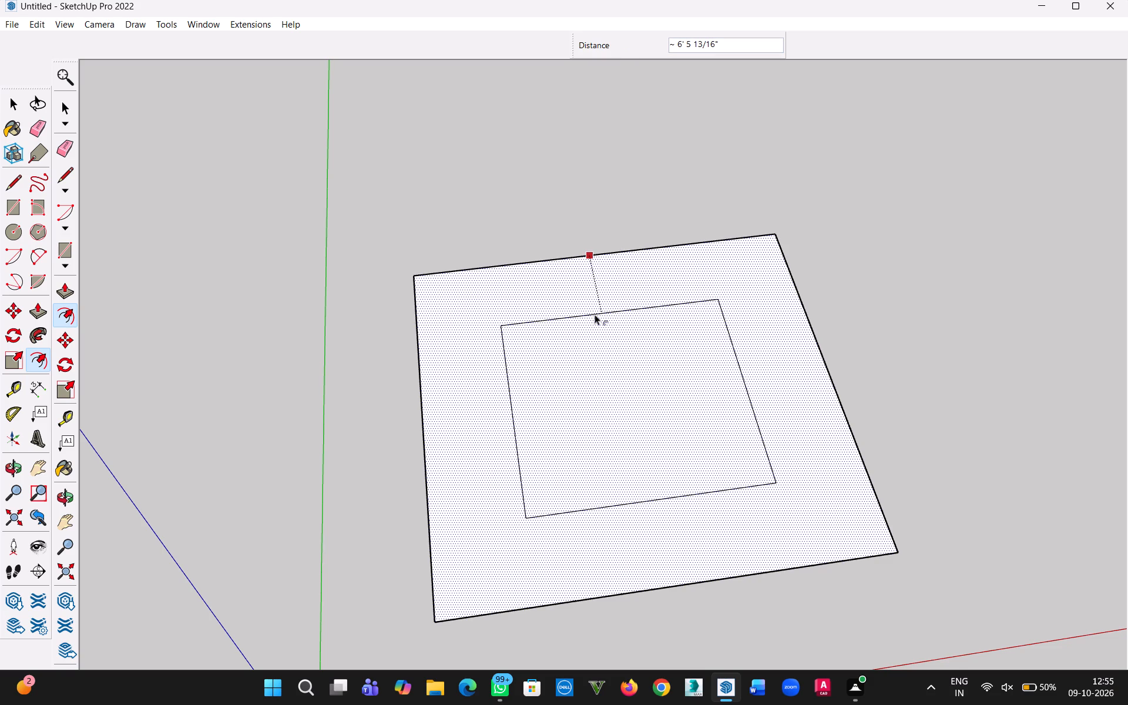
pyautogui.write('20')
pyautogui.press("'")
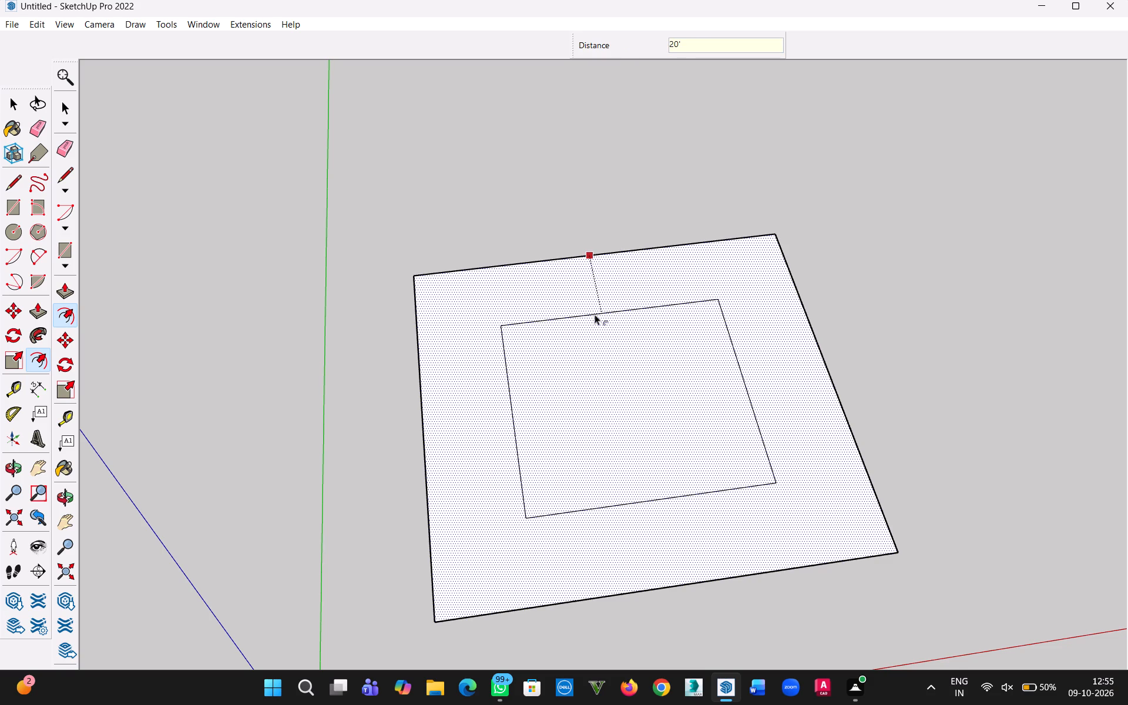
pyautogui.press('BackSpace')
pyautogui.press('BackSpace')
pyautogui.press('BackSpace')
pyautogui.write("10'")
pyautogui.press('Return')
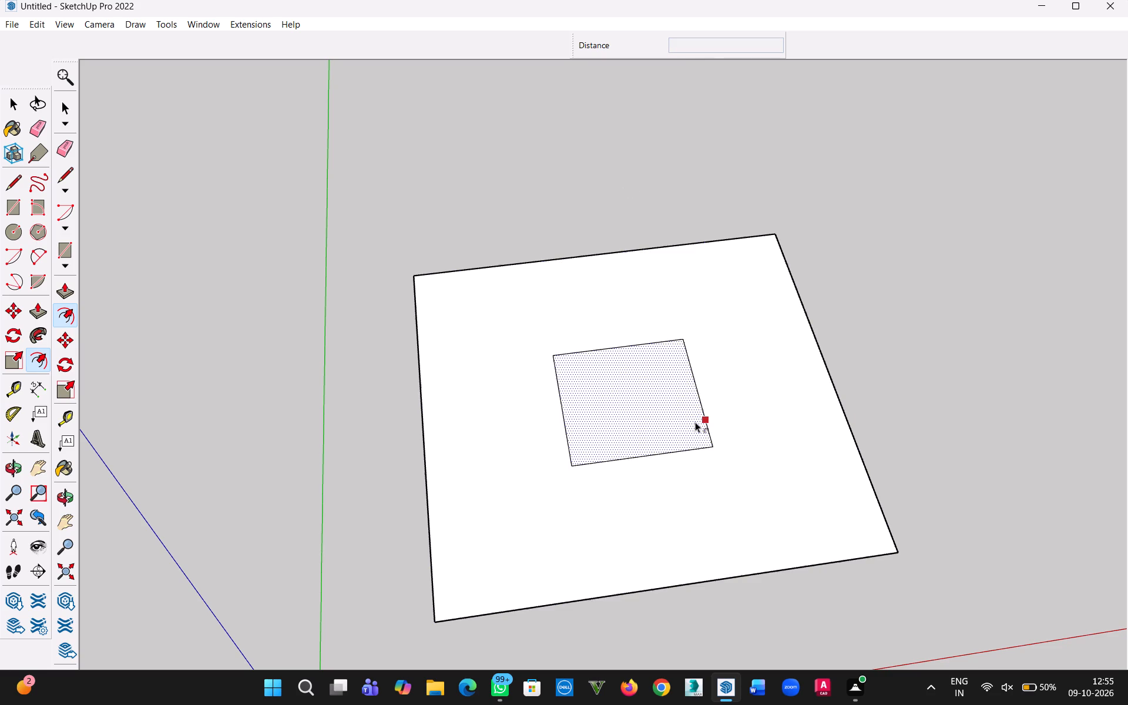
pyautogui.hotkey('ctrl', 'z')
# Offset the outline of the 30' square inward by 5' and clear the selection.
pyautogui.click(568, 257)
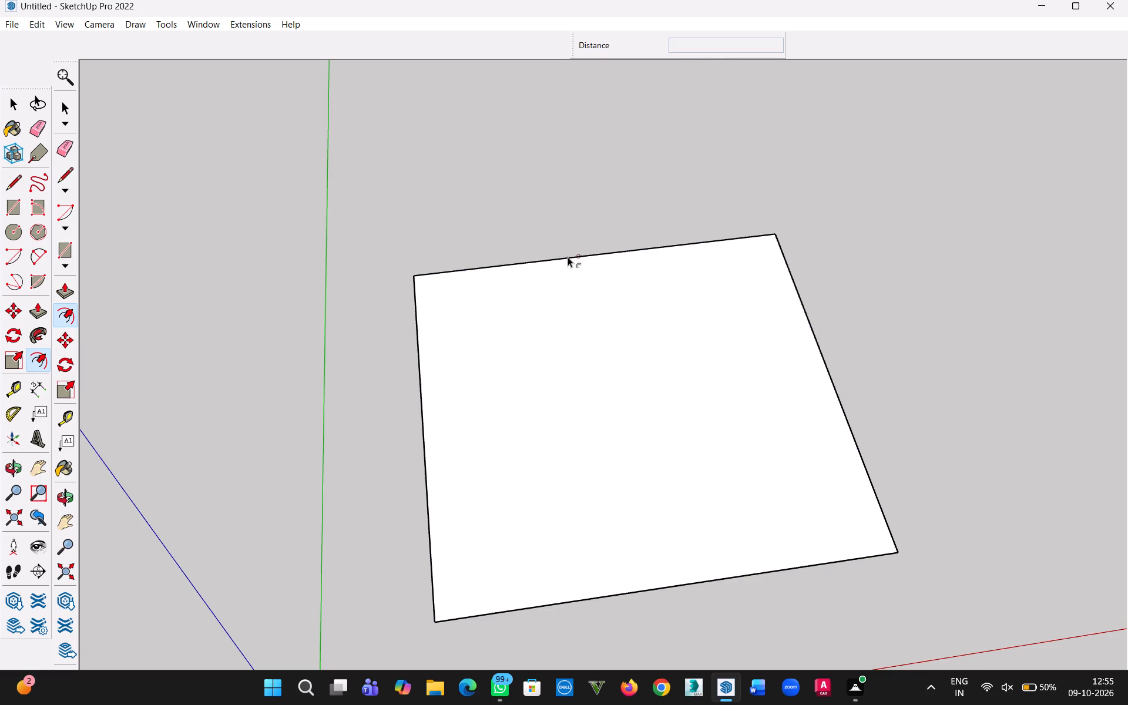
pyautogui.click(569, 262)
pyautogui.write("5'")
pyautogui.press('Return')
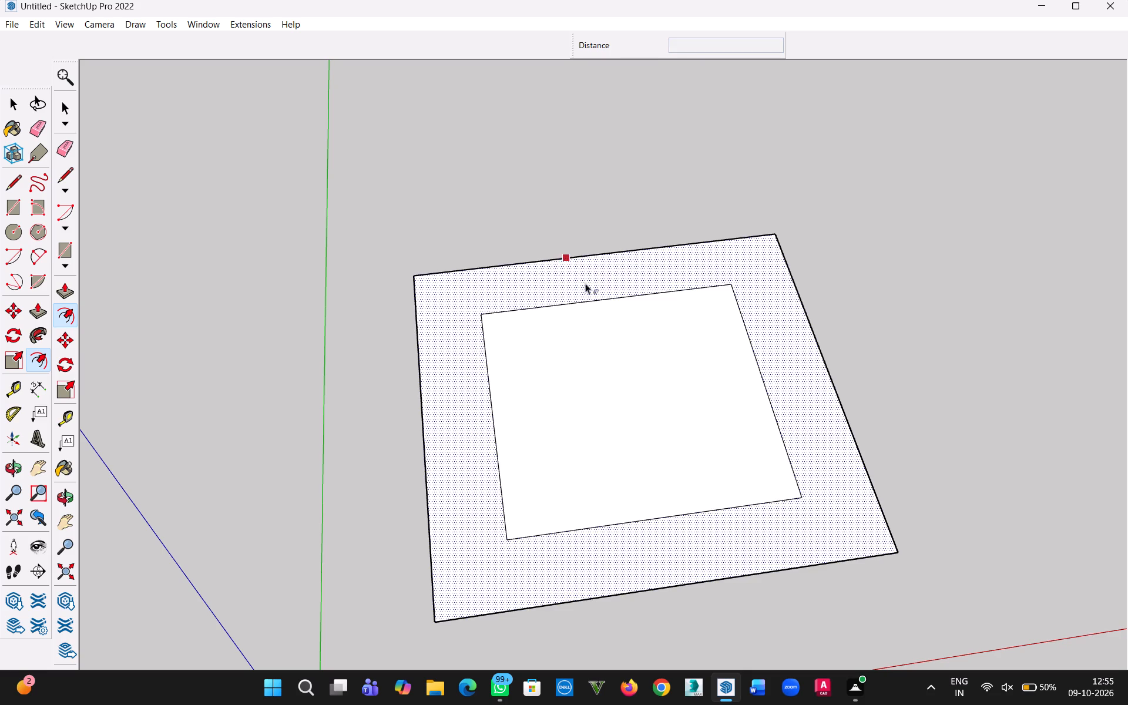
pyautogui.click(15, 106)
pyautogui.click(429, 239)
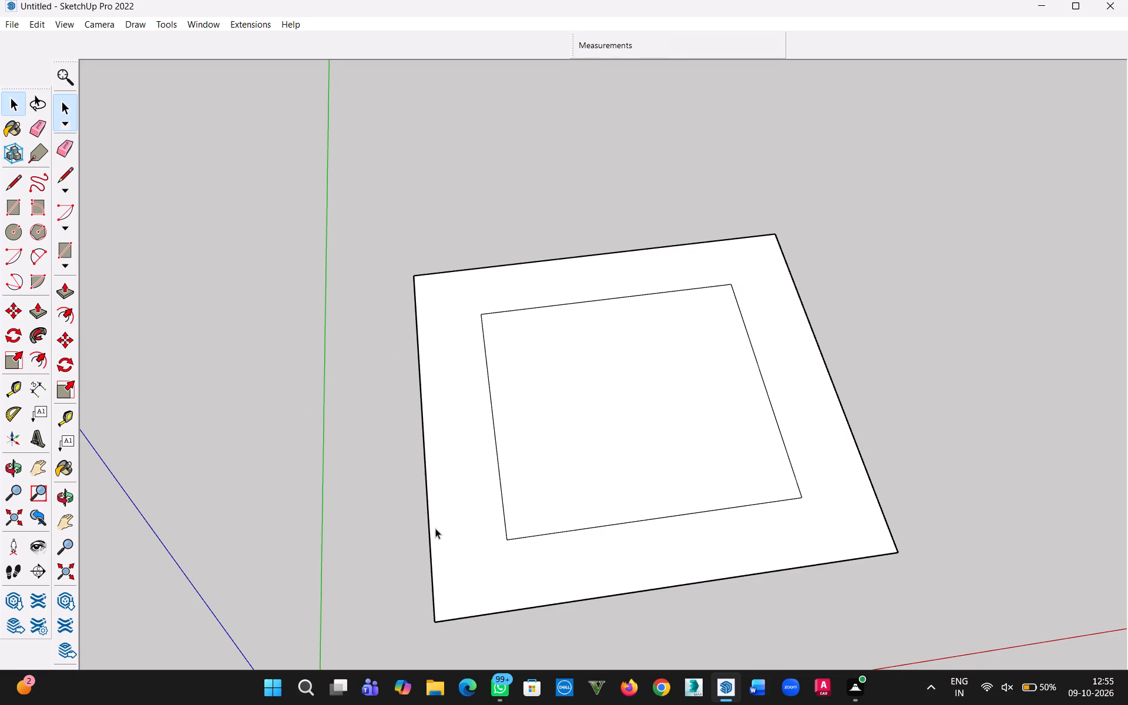
# Offset the inner square's outline inward by 9" to form a wall-thickness strip.
pyautogui.scroll(3, 445, 531)
pyautogui.scroll(-1, 616, 411)
pyautogui.scroll(2, 576, 422)
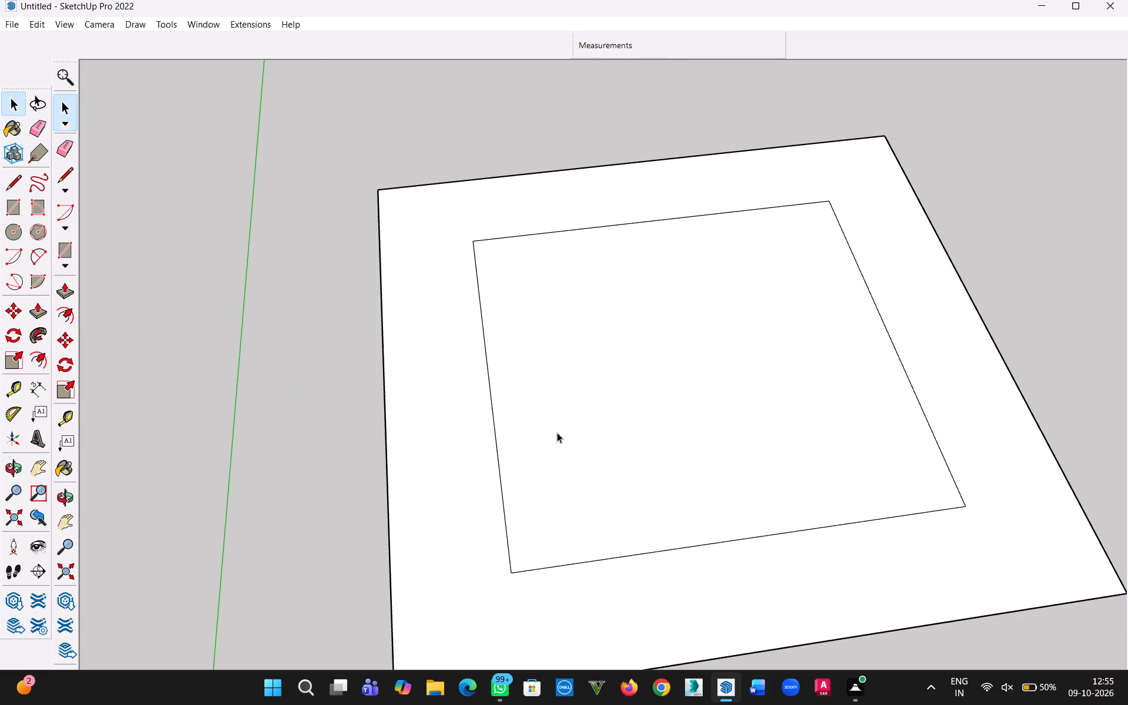
pyautogui.scroll(-1, 555, 437)
pyautogui.press('o')
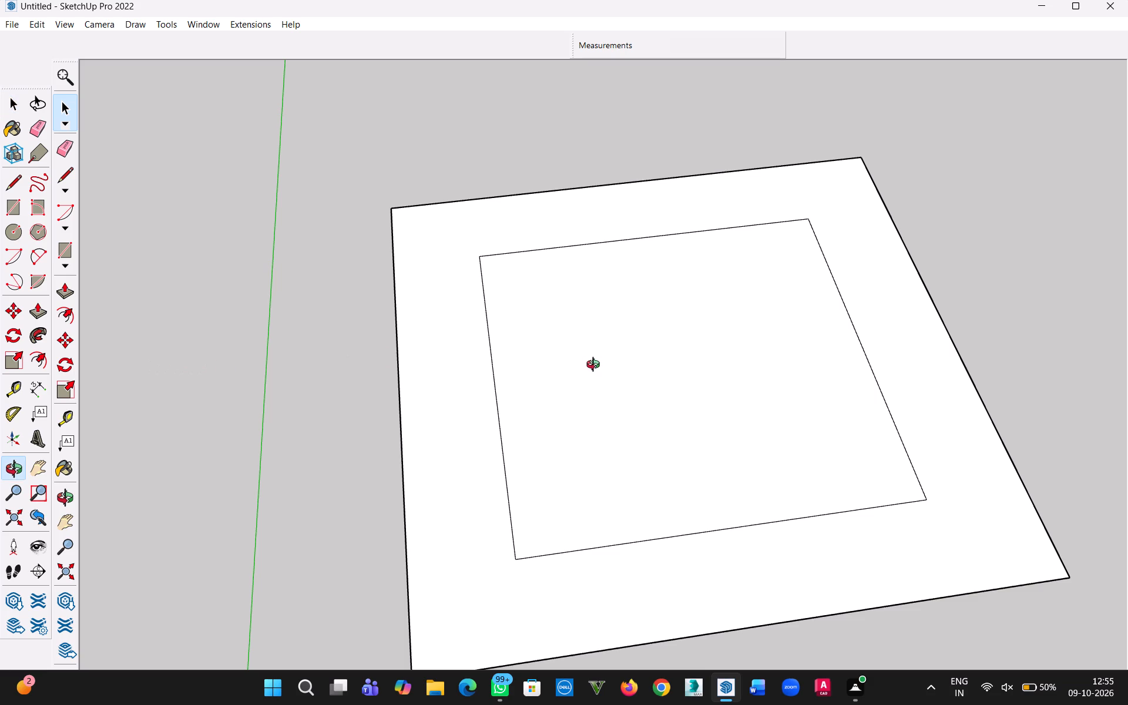
pyautogui.click(69, 320)
pyautogui.click(679, 446)
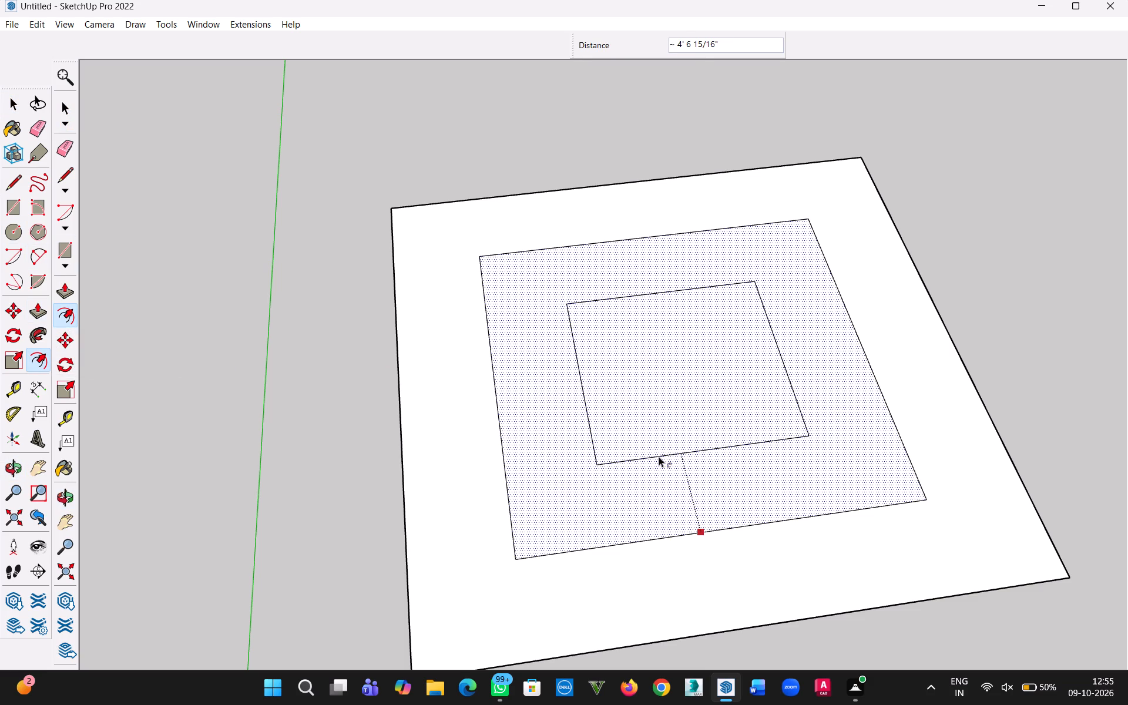
pyautogui.write('9"')
pyautogui.press('Return')
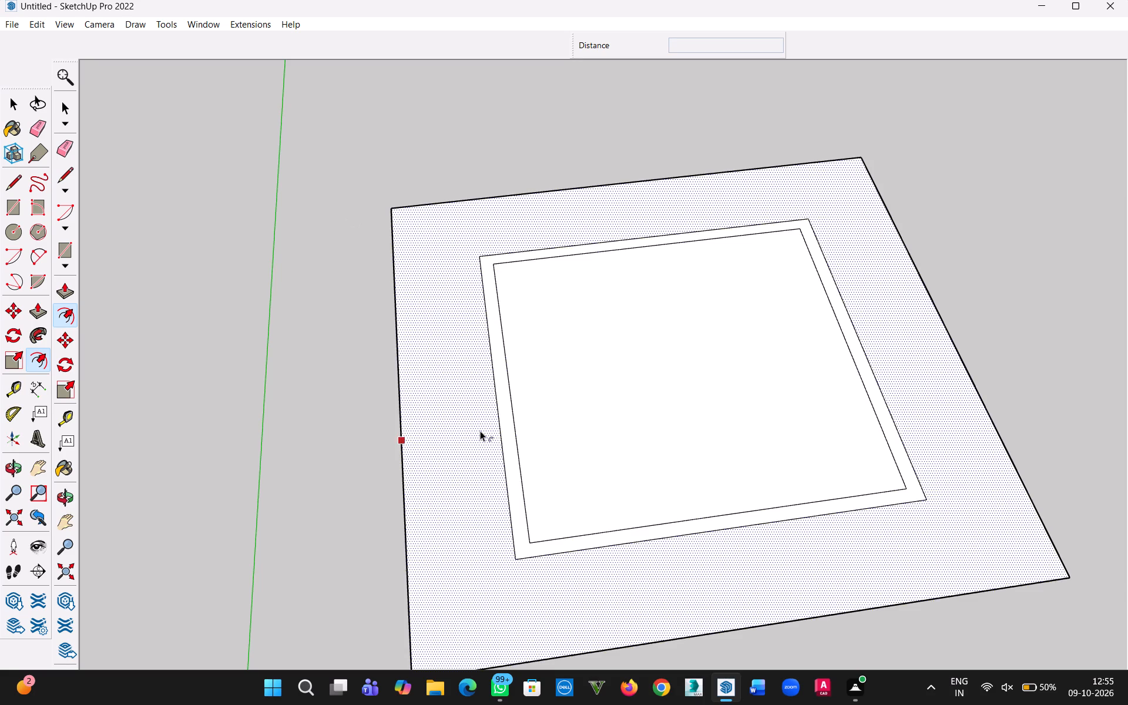
# Draw two 9" lines across the front strip, extending the side walls' inner edges from both inner corners to the strip's outer edge.
pyautogui.scroll(4, 582, 508)
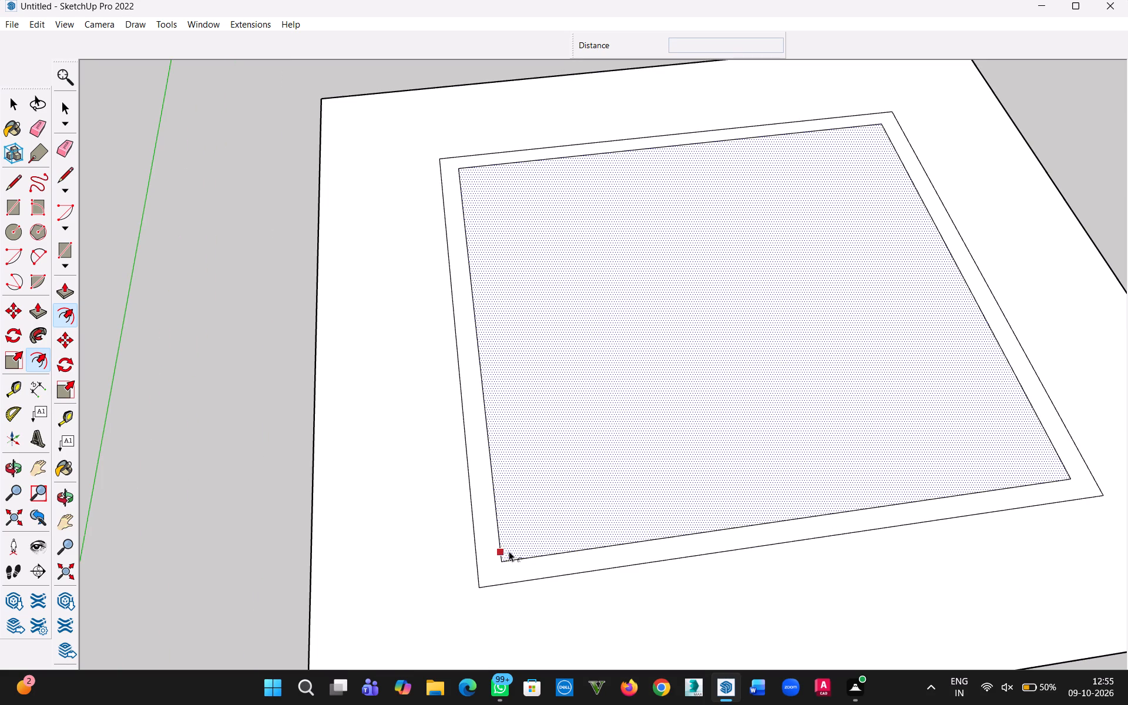
pyautogui.press('l')
pyautogui.click(502, 558)
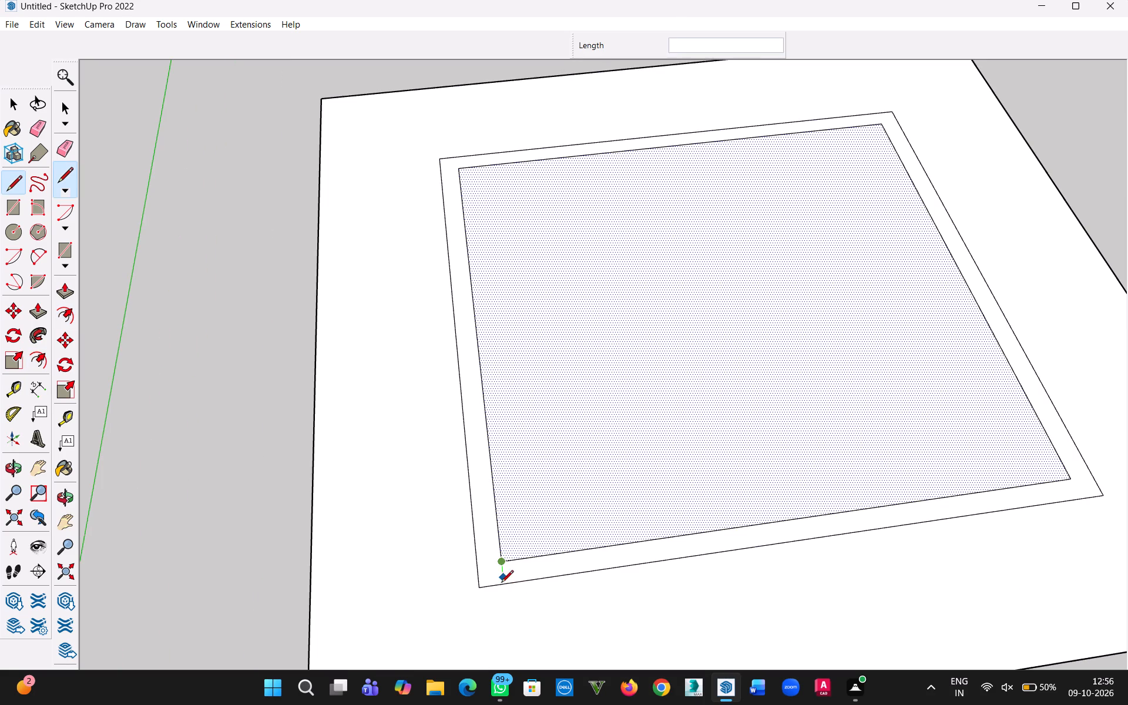
pyautogui.click(502, 586)
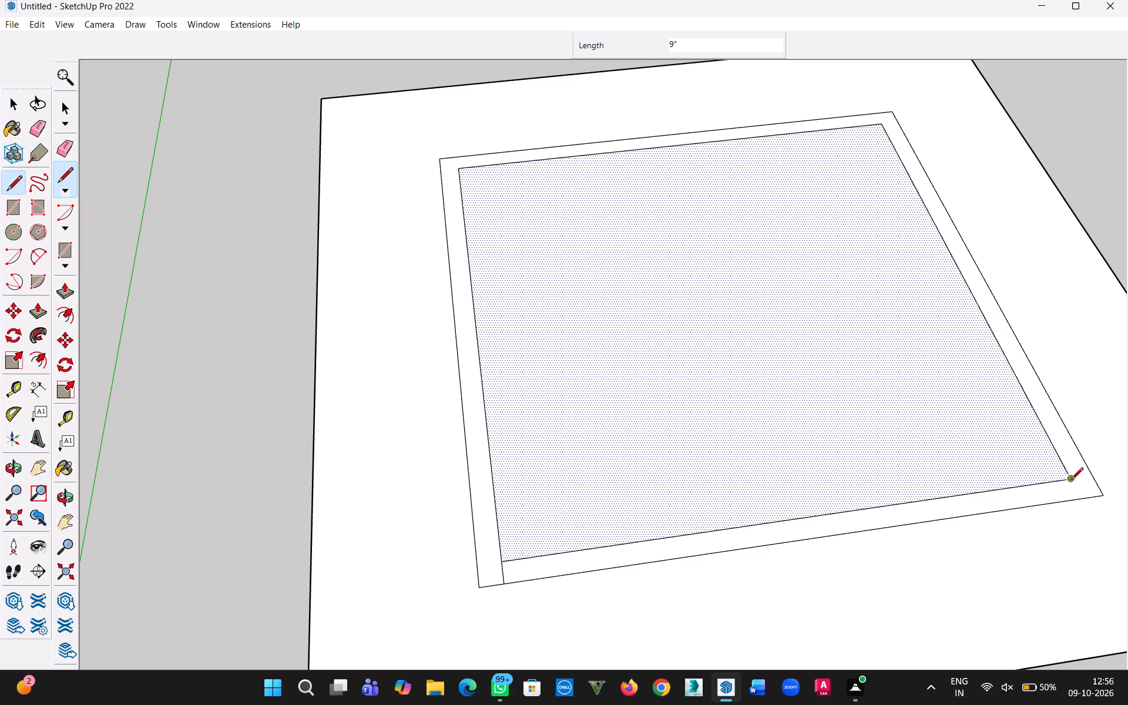
pyautogui.click(1071, 481)
pyautogui.click(1082, 500)
pyautogui.click(15, 103)
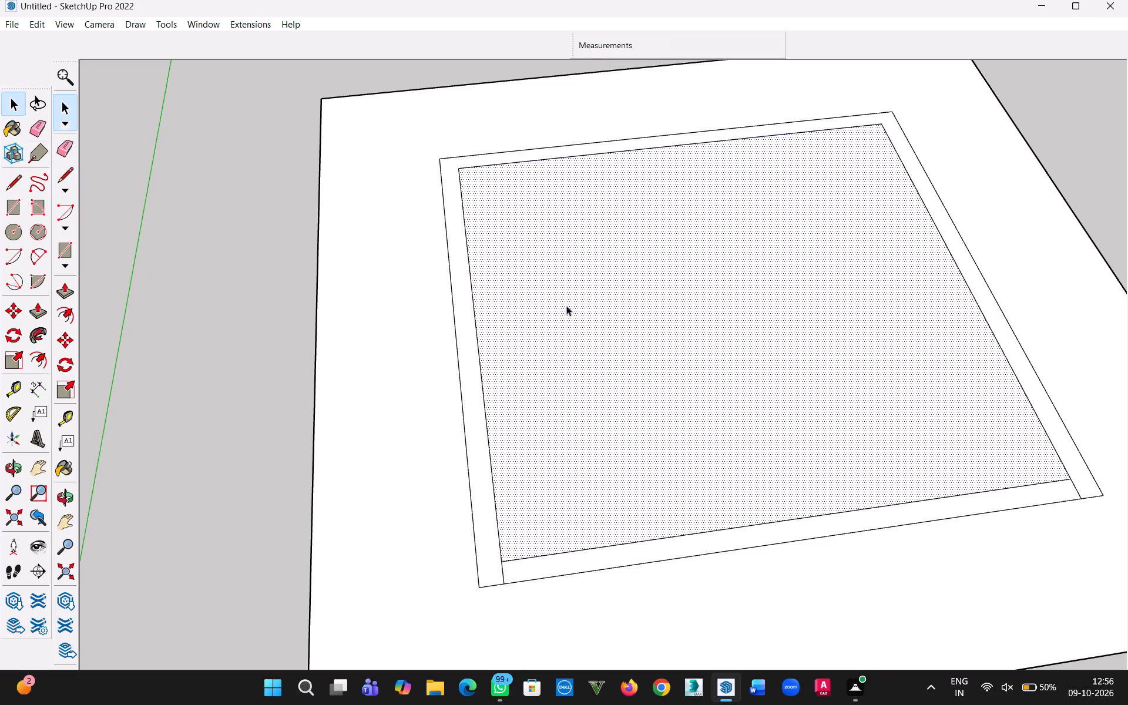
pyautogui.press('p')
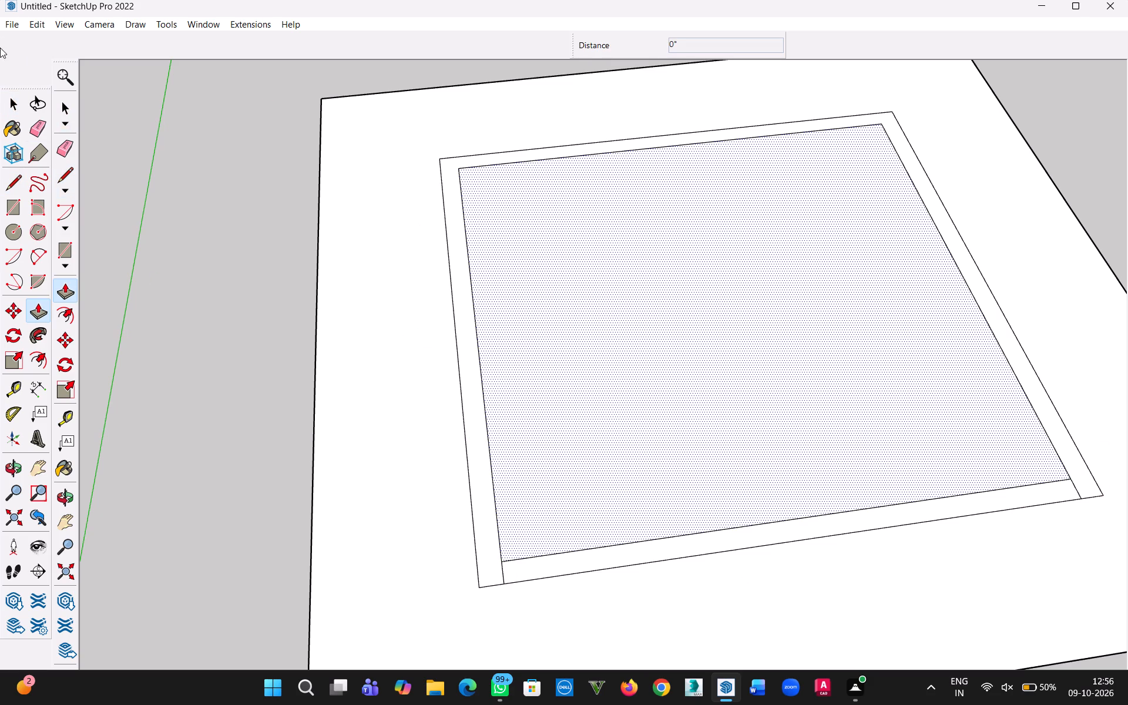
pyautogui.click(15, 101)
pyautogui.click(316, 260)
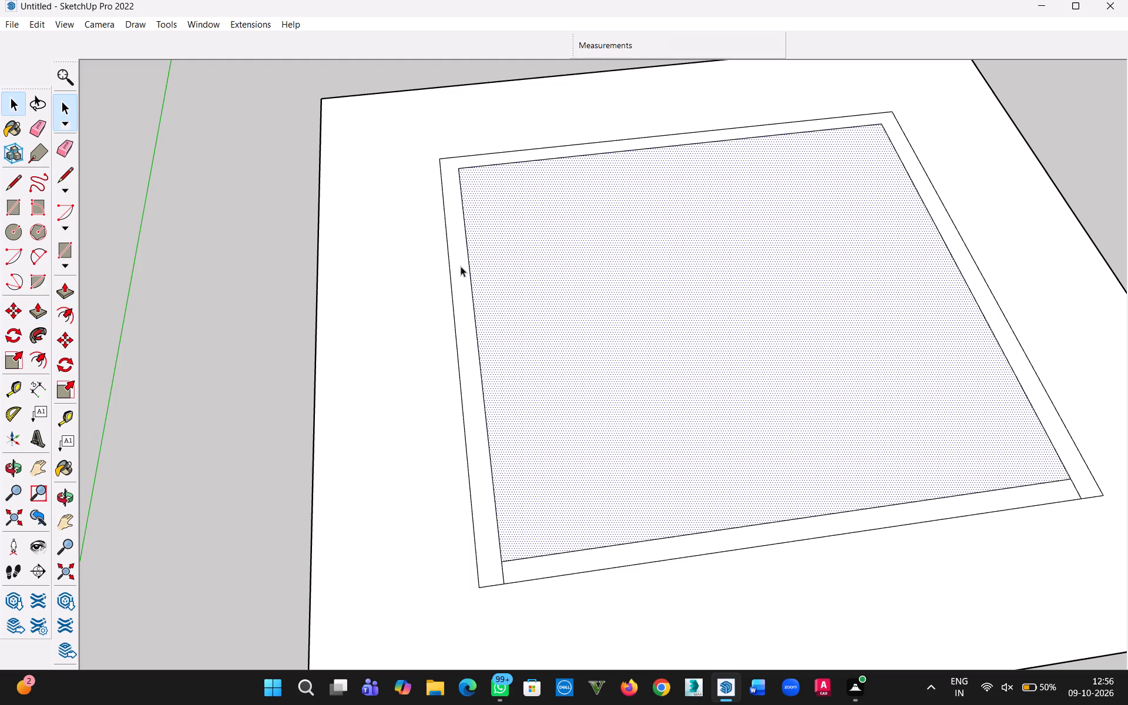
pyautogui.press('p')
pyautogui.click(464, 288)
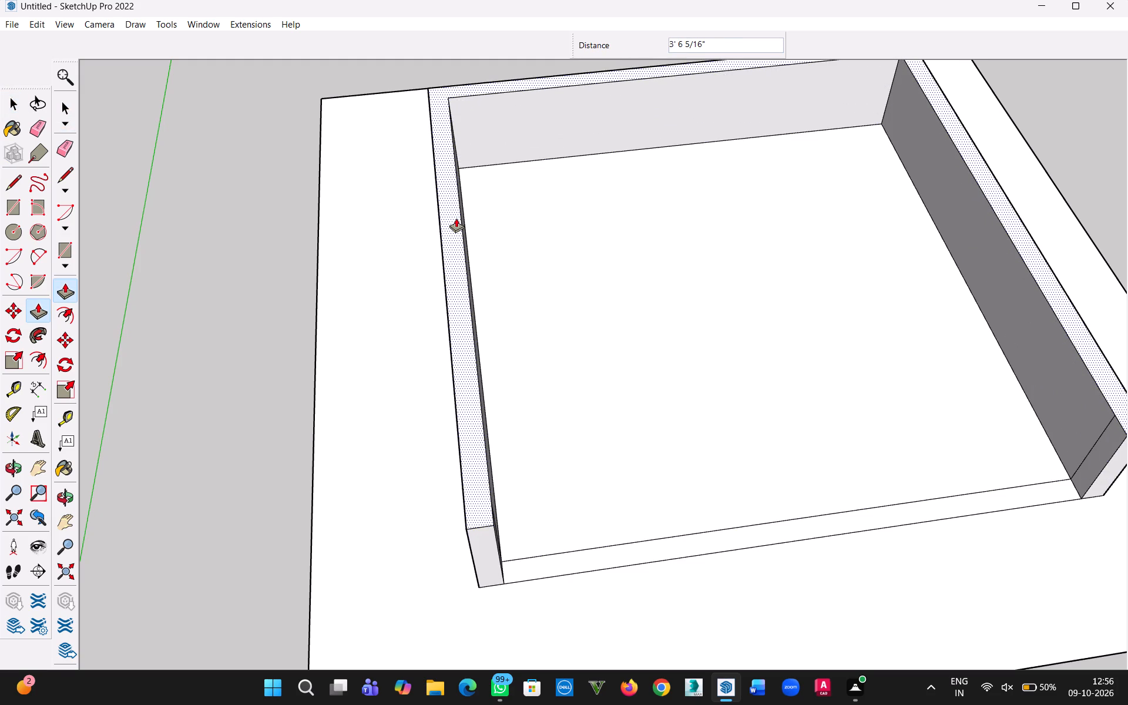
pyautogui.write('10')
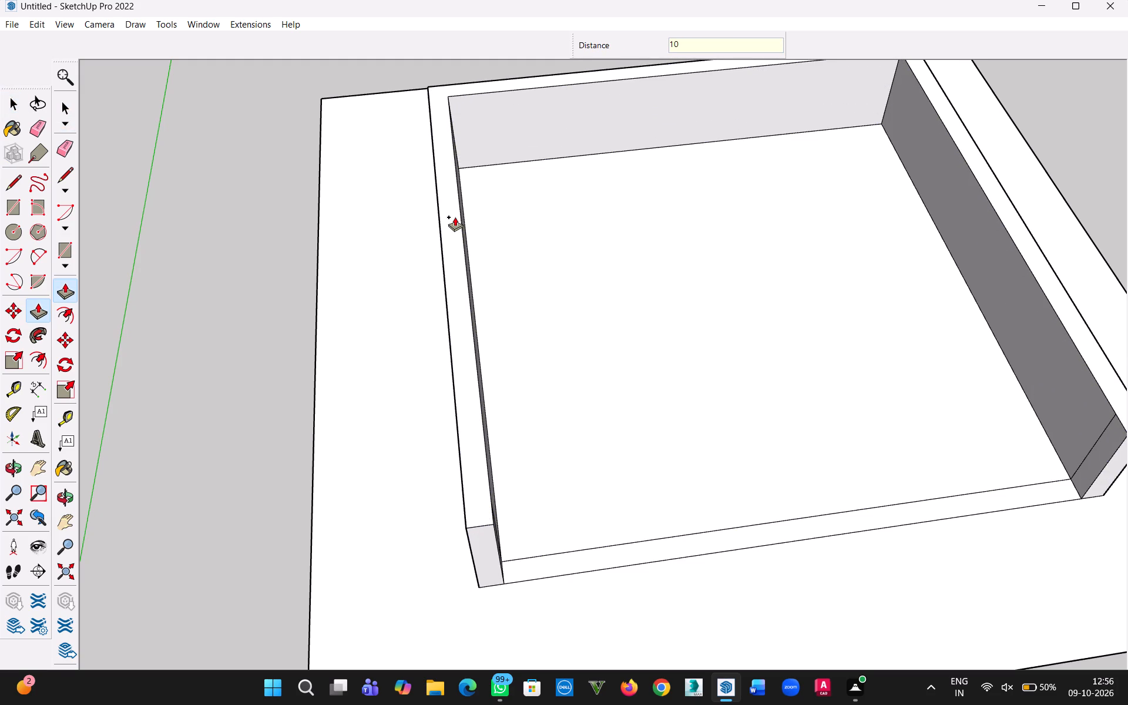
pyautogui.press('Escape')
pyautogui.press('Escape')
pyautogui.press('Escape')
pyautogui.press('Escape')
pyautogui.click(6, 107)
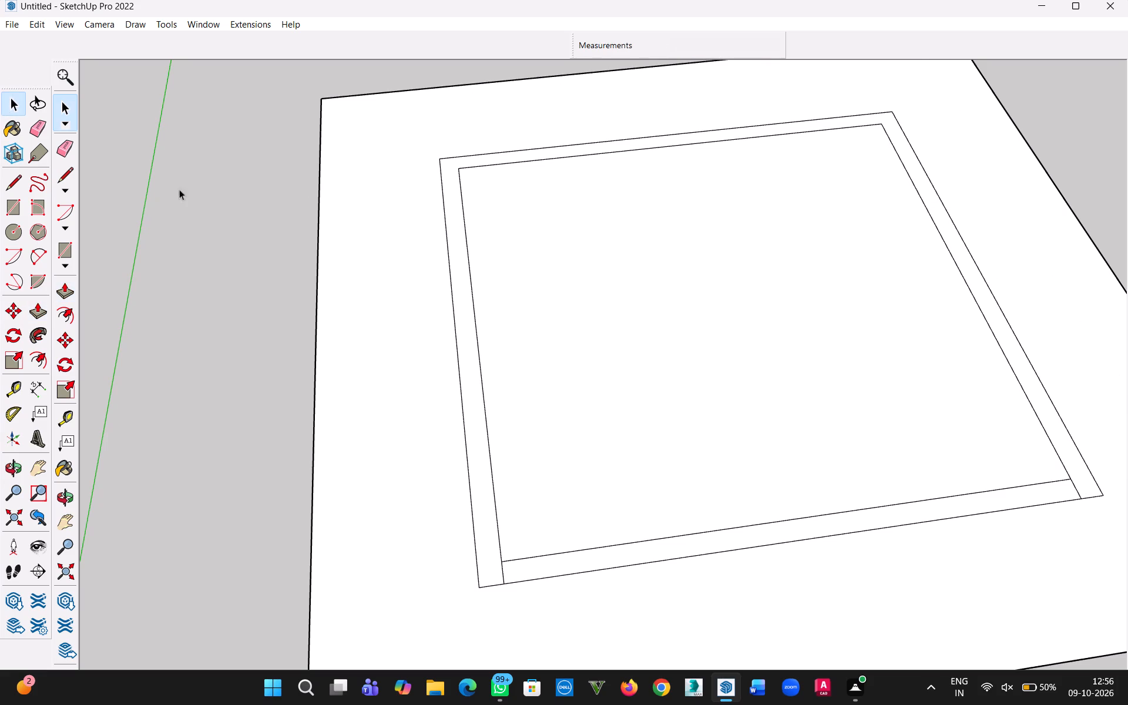
# Undo the two strip lines and both inner offsets, going back to the plain 30' square.
pyautogui.hotkey('ctrl', 'z')
pyautogui.hotkey('ctrl', 'z')
pyautogui.hotkey('ctrl', 'z')
pyautogui.hotkey('ctrl', 'z')
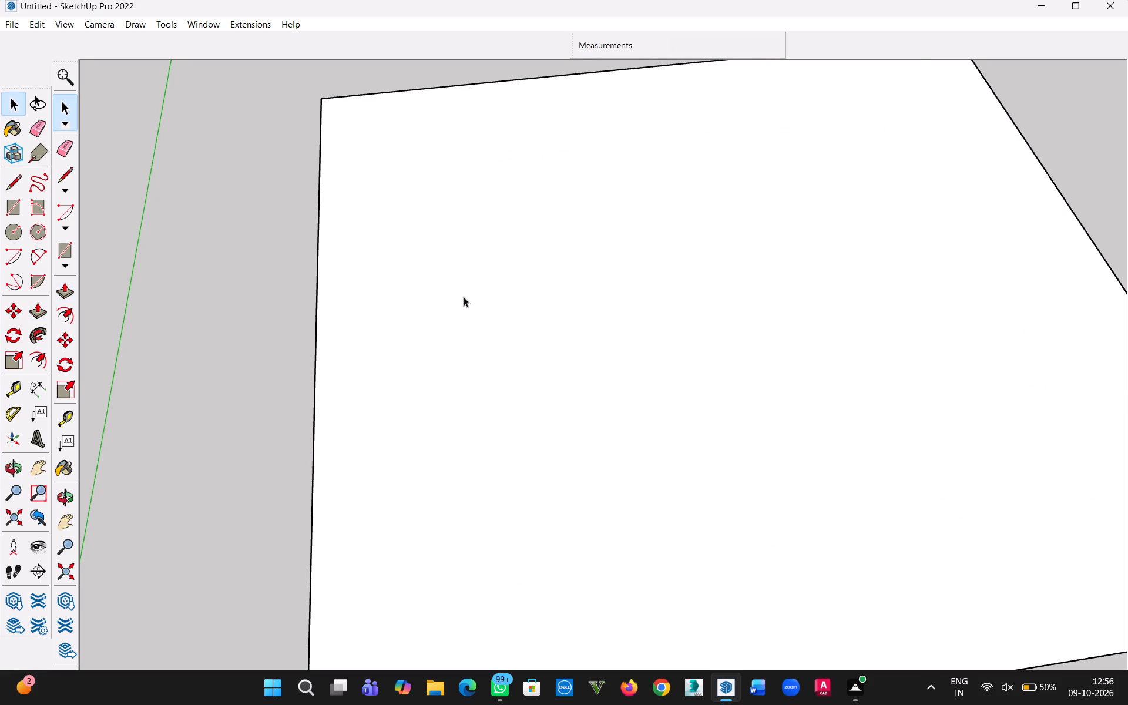
# Group the 30' square's face together with its edges.
pyautogui.tripleClick(464, 297)
pyautogui.rightClick(464, 297)
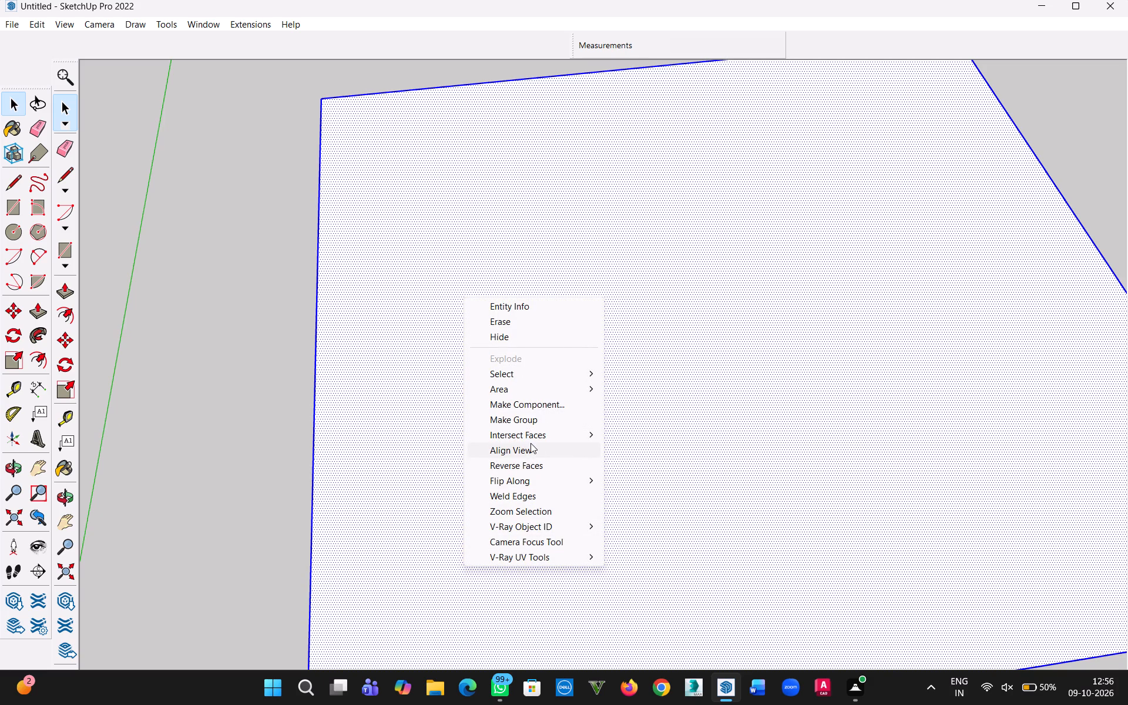
pyautogui.click(525, 417)
# Inside the group, push/pull the square's face up 6" into a base slab and leave the group.
pyautogui.scroll(-4, 471, 374)
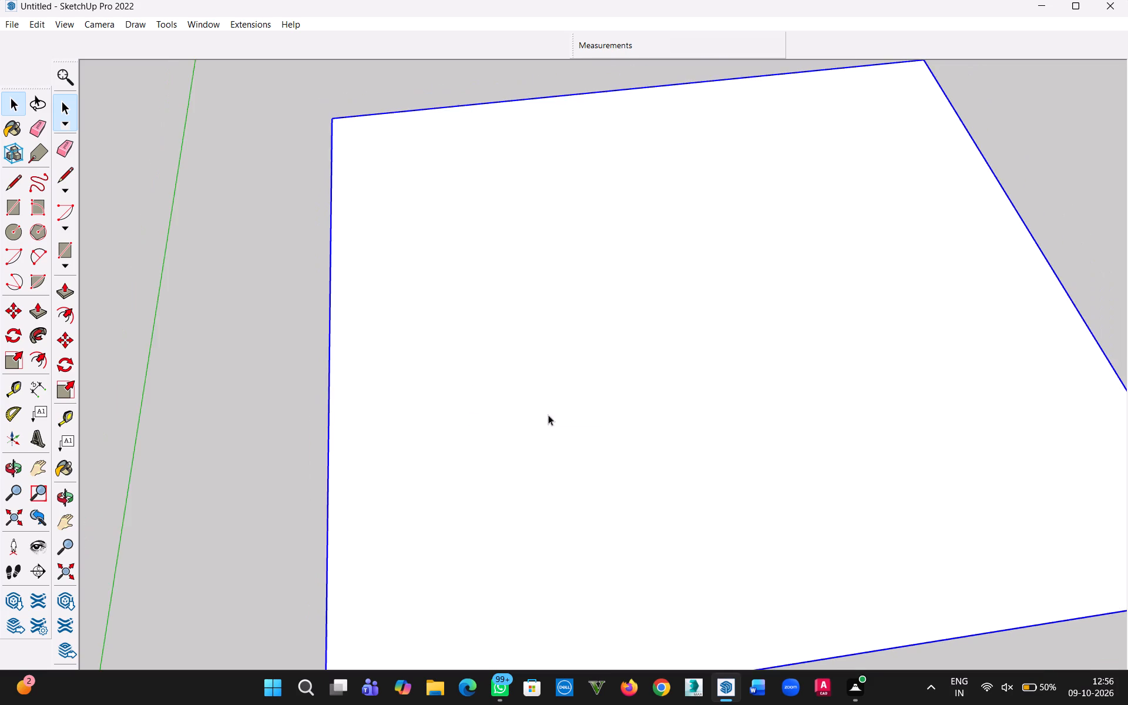
pyautogui.moveTo(576, 435); pyautogui.dragTo(446, 229, button='middle')
pyautogui.doubleClick(560, 385)
pyautogui.moveTo(567, 456); pyautogui.dragTo(578, 434, button='middle')
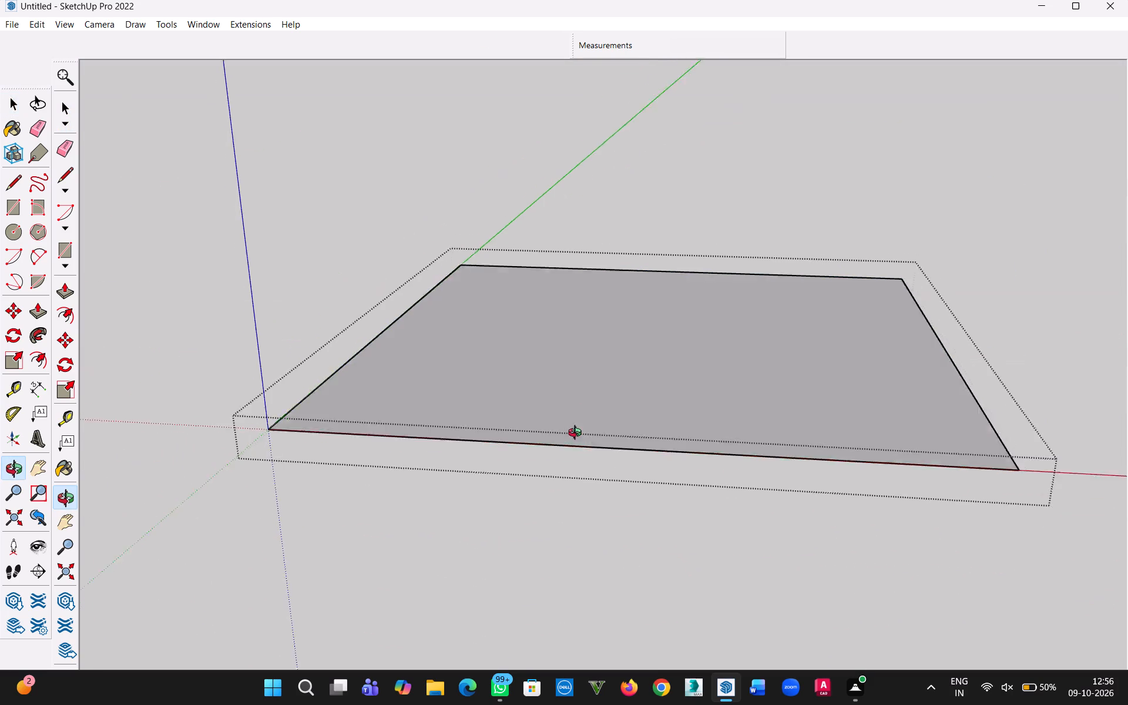
pyautogui.moveTo(578, 434); pyautogui.dragTo(567, 499, button='middle')
pyautogui.press('p')
pyautogui.click(589, 418)
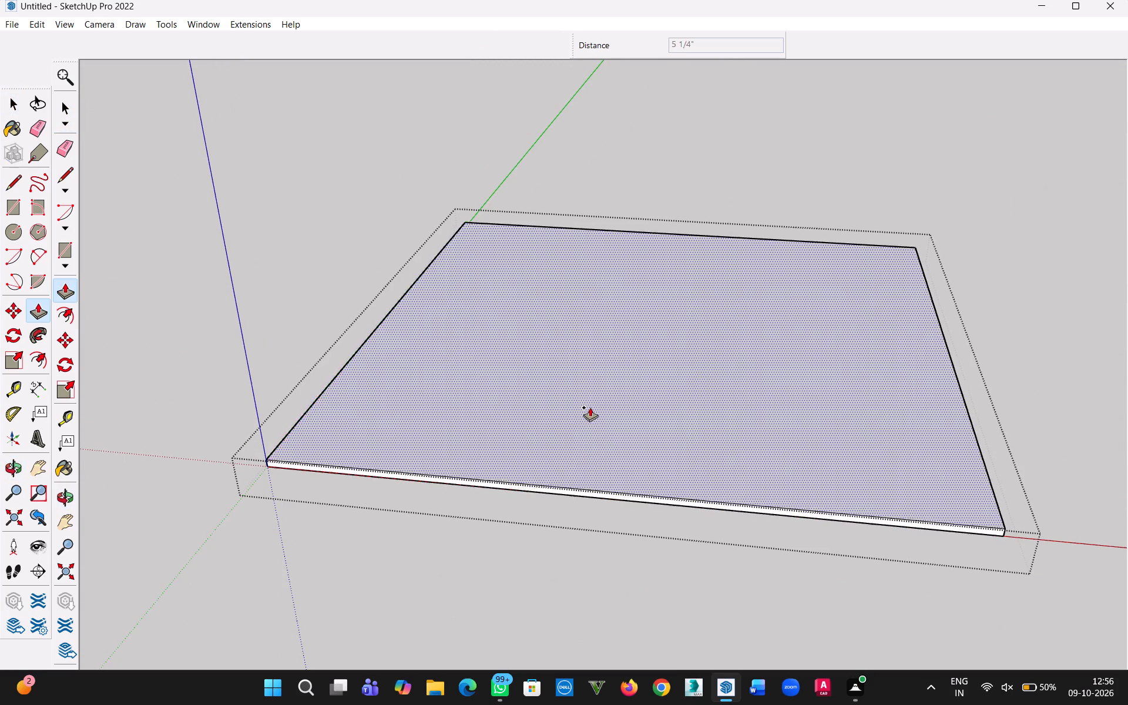
pyautogui.moveTo(592, 386); pyautogui.dragTo(619, 263, button='middle')
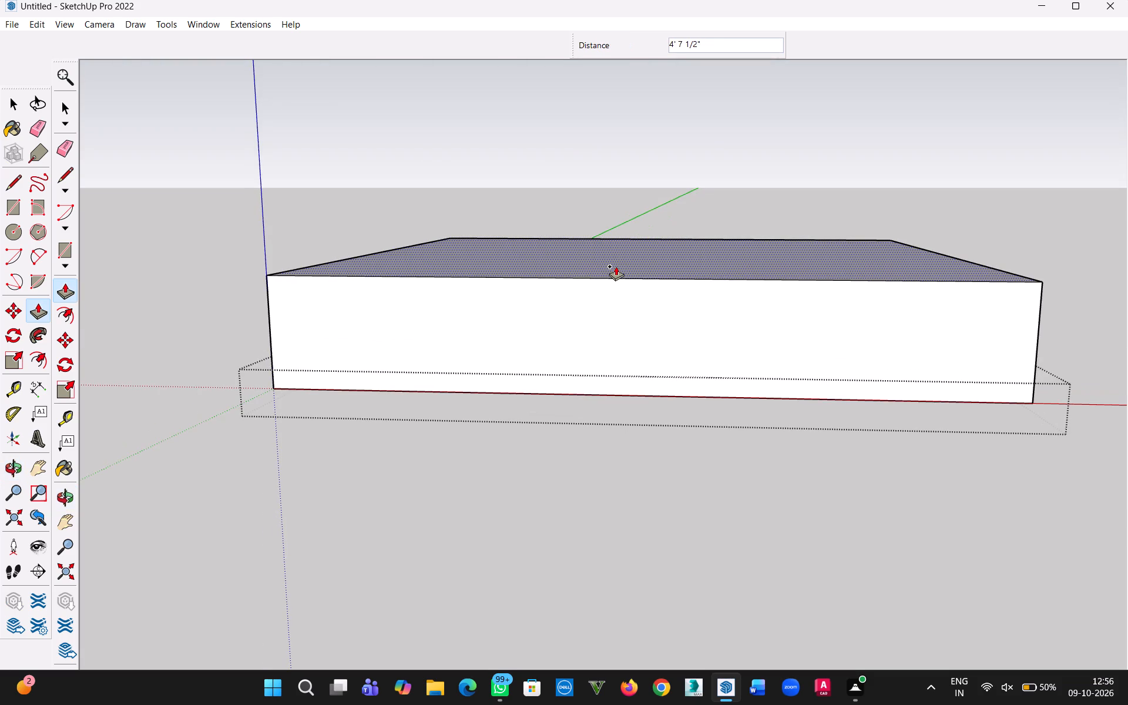
pyautogui.write('6"')
pyautogui.press('Return')
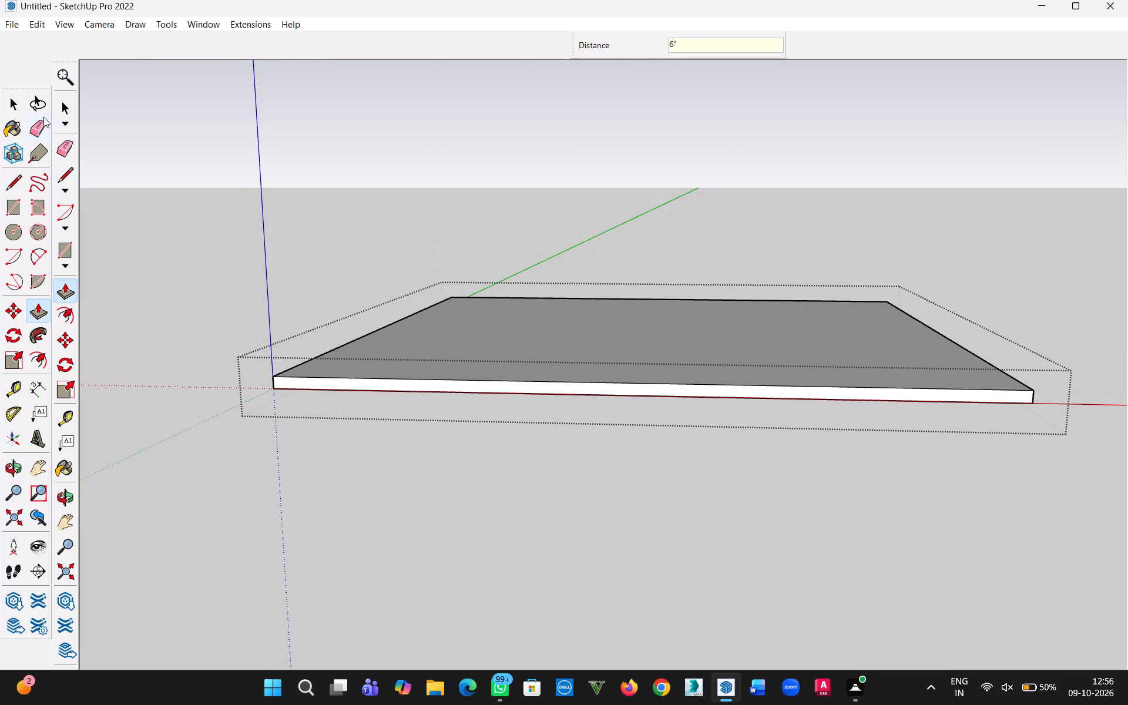
pyautogui.click(15, 98)
pyautogui.click(610, 264)
# Place four guide lines on the slab's top, each 5' inward from one of its edges.
pyautogui.moveTo(643, 267); pyautogui.dragTo(710, 478, button='middle')
pyautogui.scroll(-3, 713, 451)
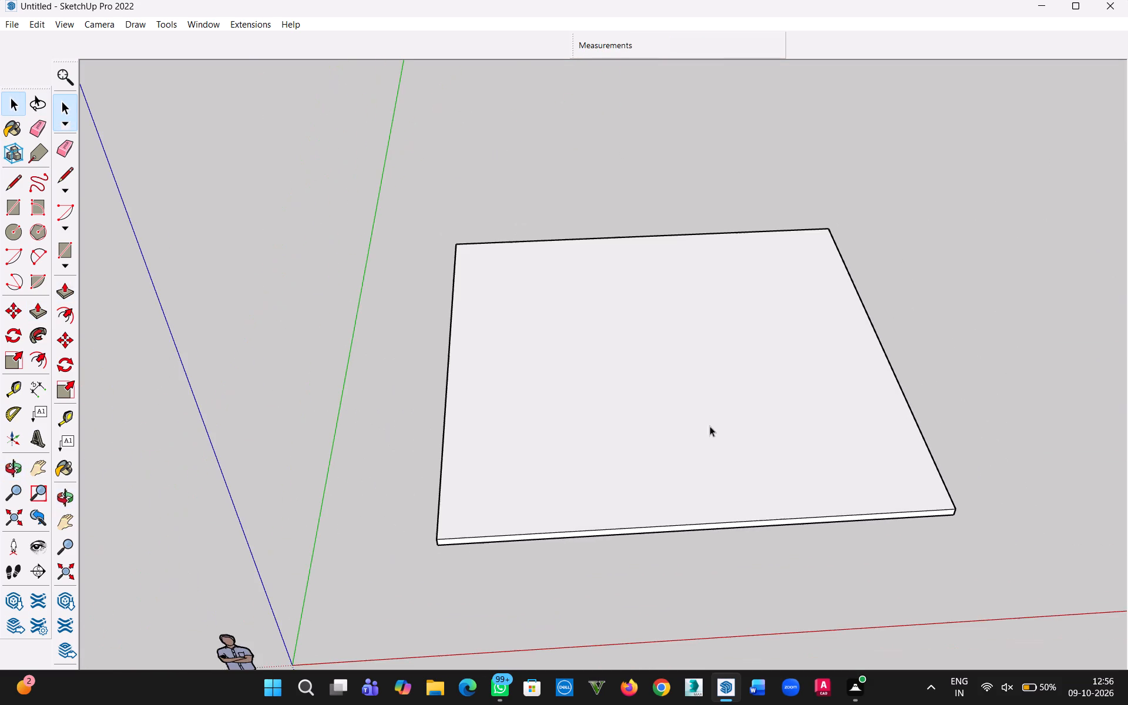
pyautogui.scroll(2, 652, 243)
pyautogui.press('t')
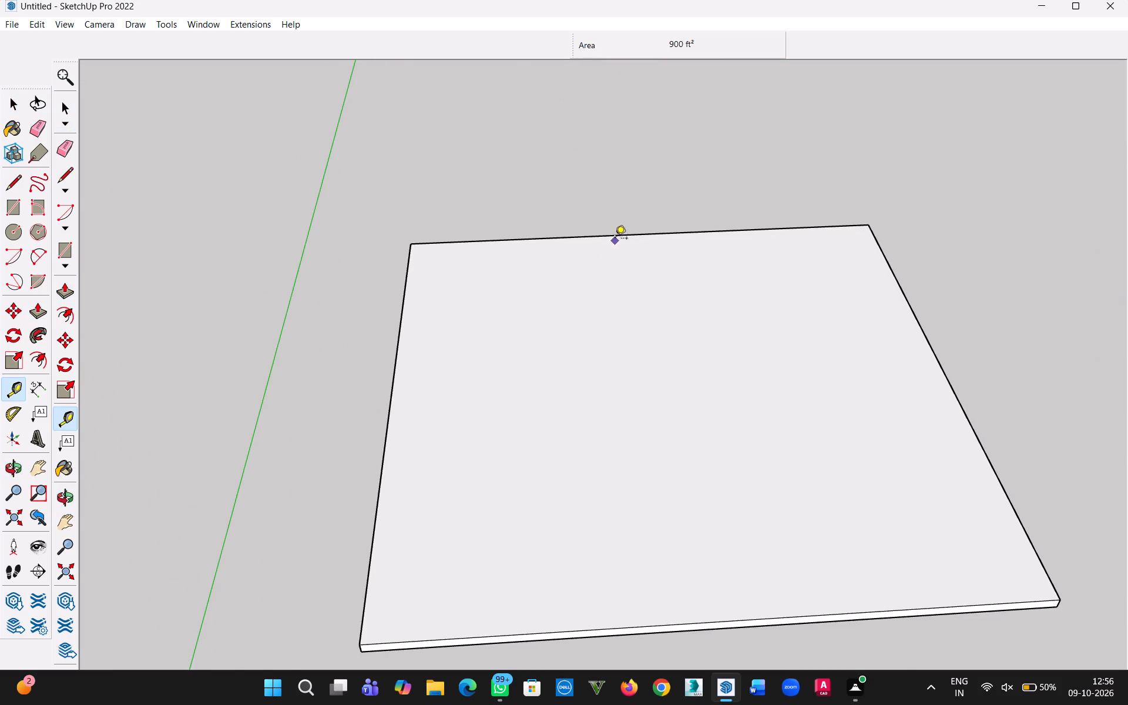
pyautogui.click(616, 237)
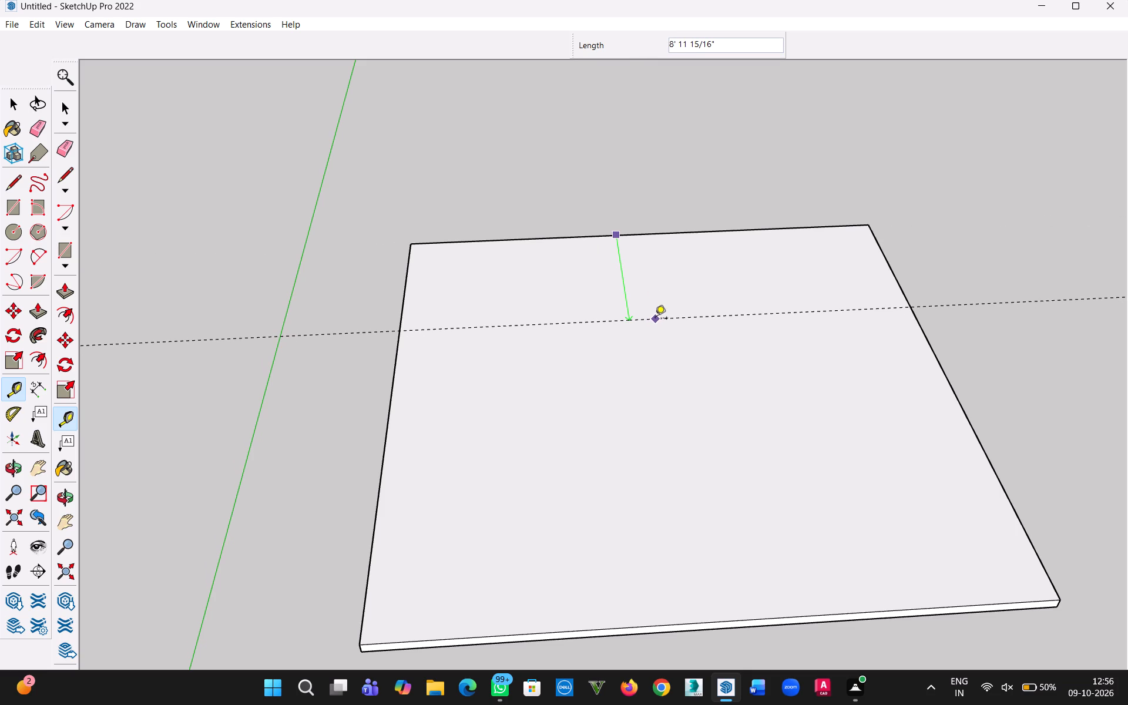
pyautogui.write("5'")
pyautogui.press('Return')
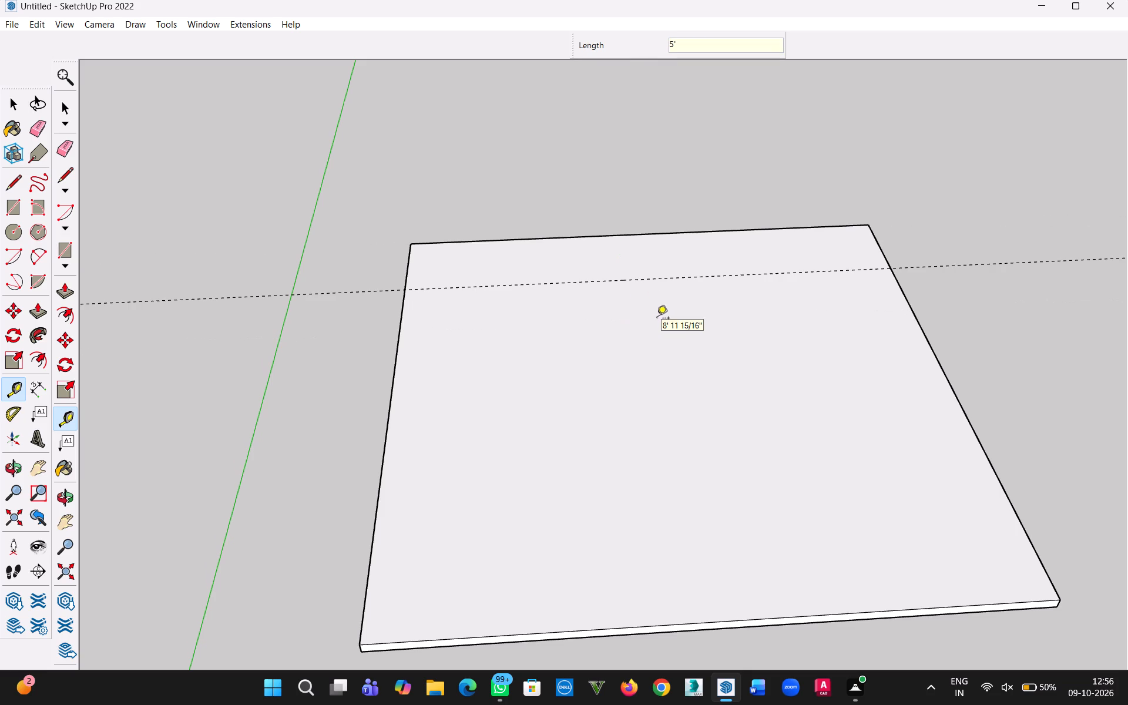
pyautogui.click(915, 320)
pyautogui.write("5'")
pyautogui.press('Return')
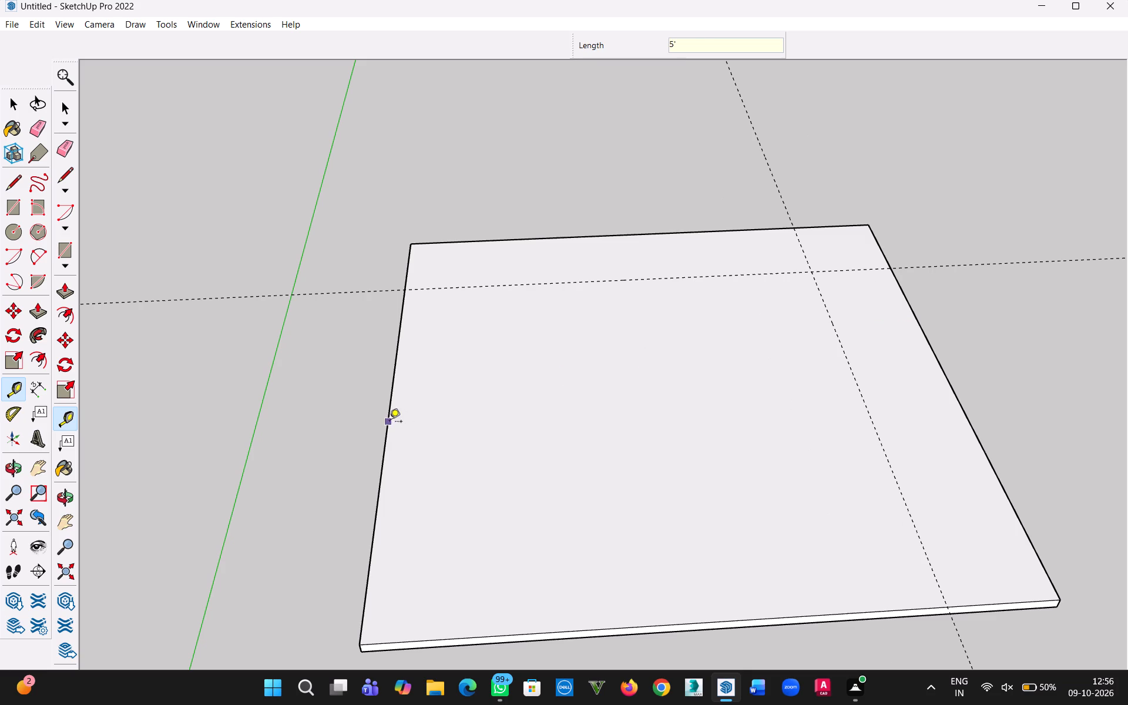
pyautogui.click(384, 421)
pyautogui.write("5'")
pyautogui.press('Return')
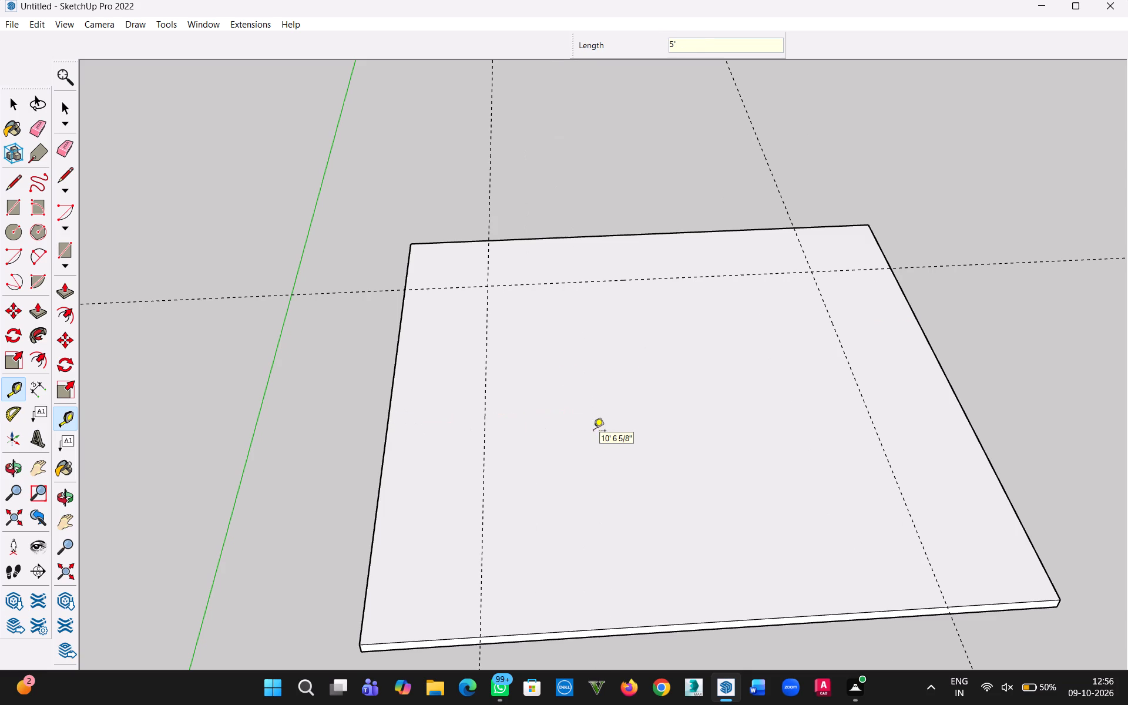
pyautogui.click(671, 628)
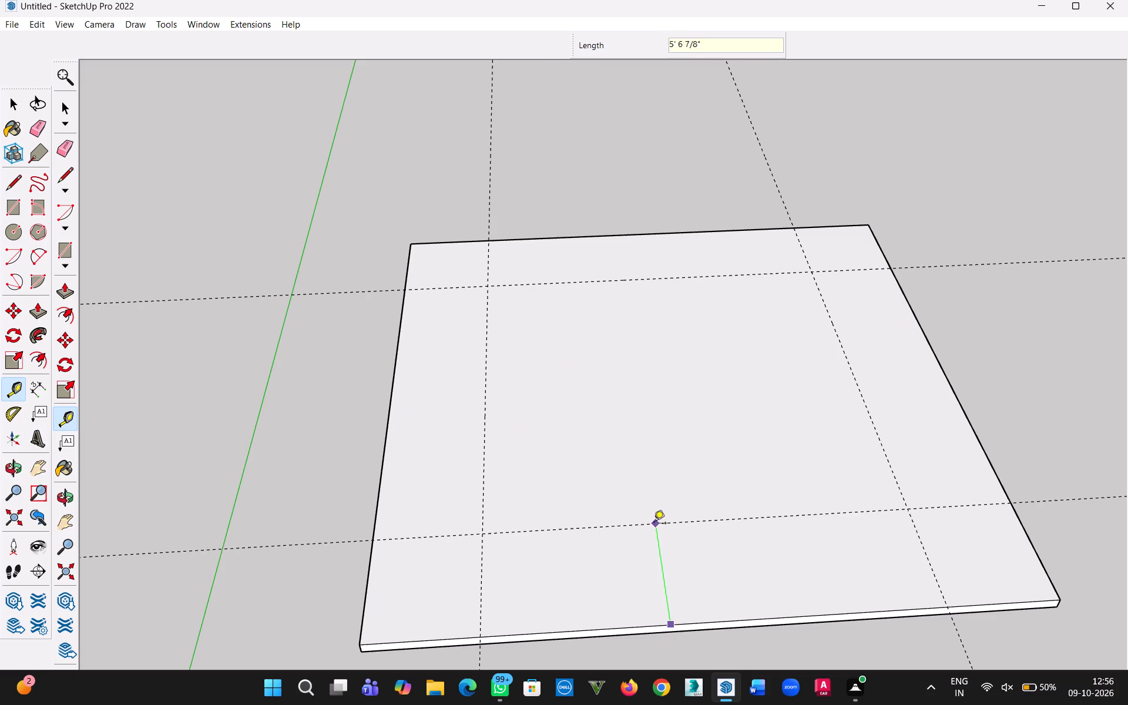
pyautogui.write("5'")
pyautogui.press('Return')
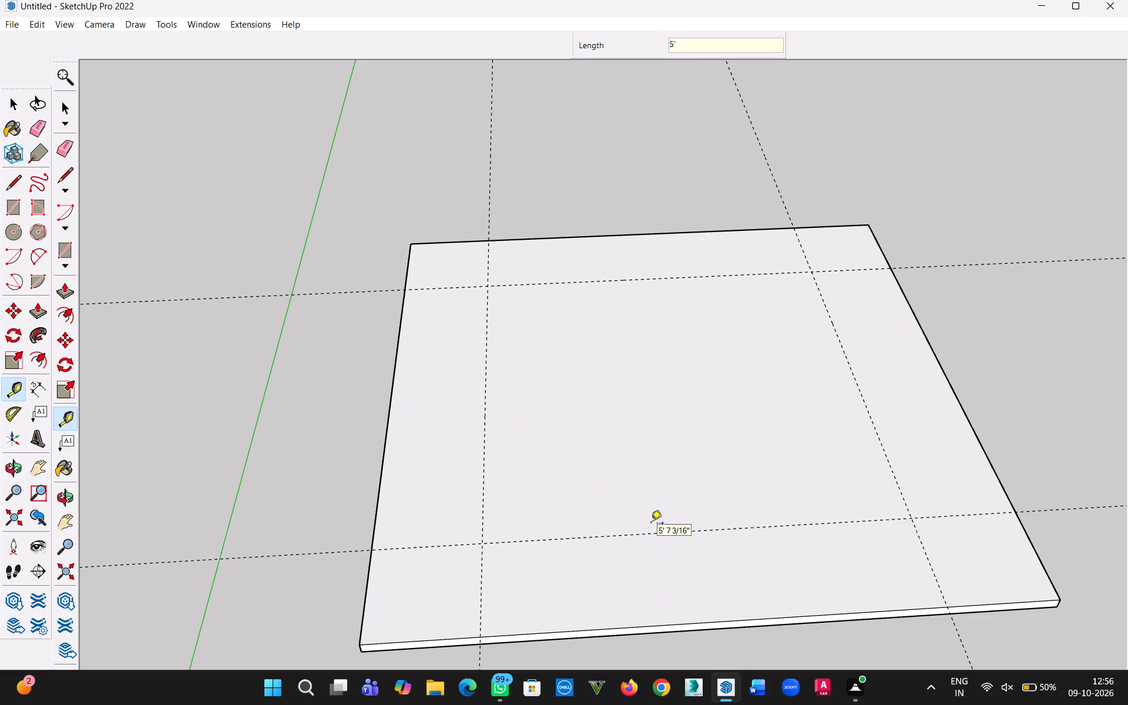
# Draw a 20' by 20' rectangle on the slab between opposite intersections of the guide lines.
pyautogui.press('r')
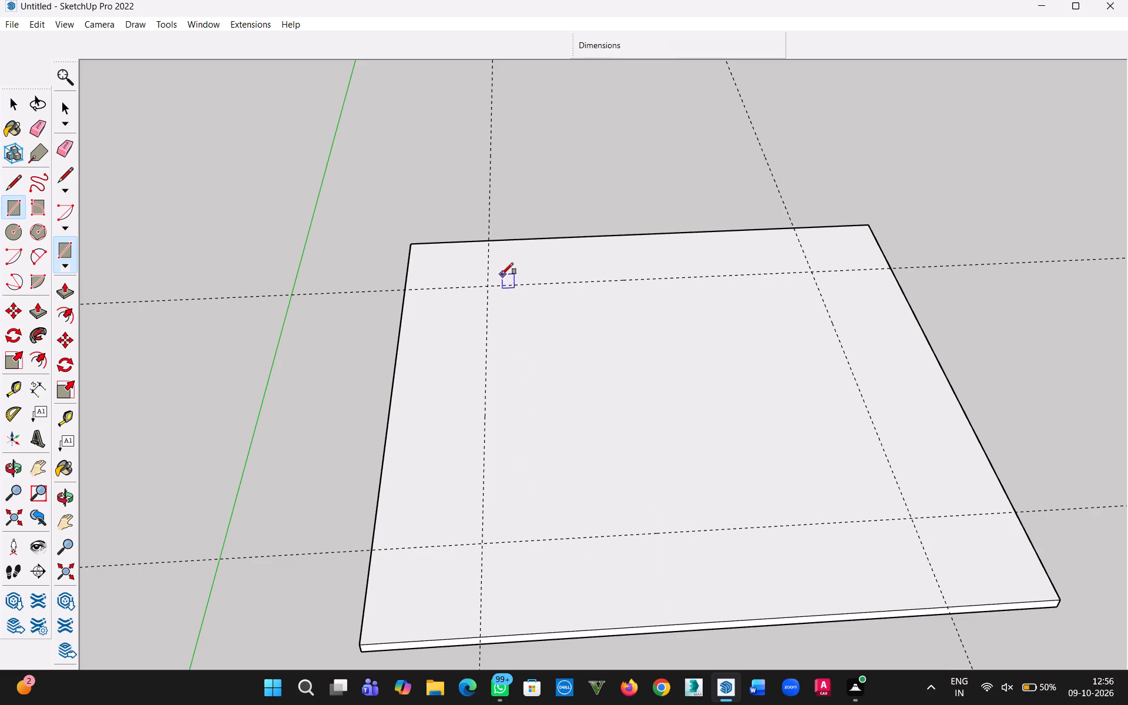
pyautogui.click(489, 288)
pyautogui.click(914, 522)
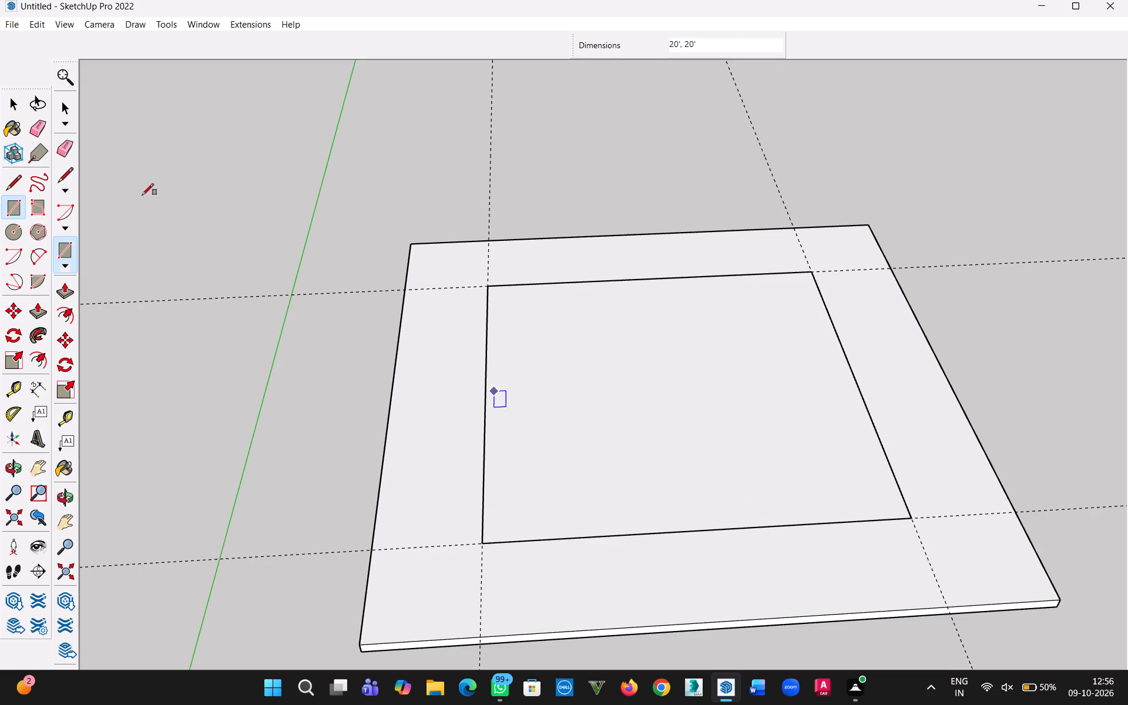
pyautogui.click(12, 102)
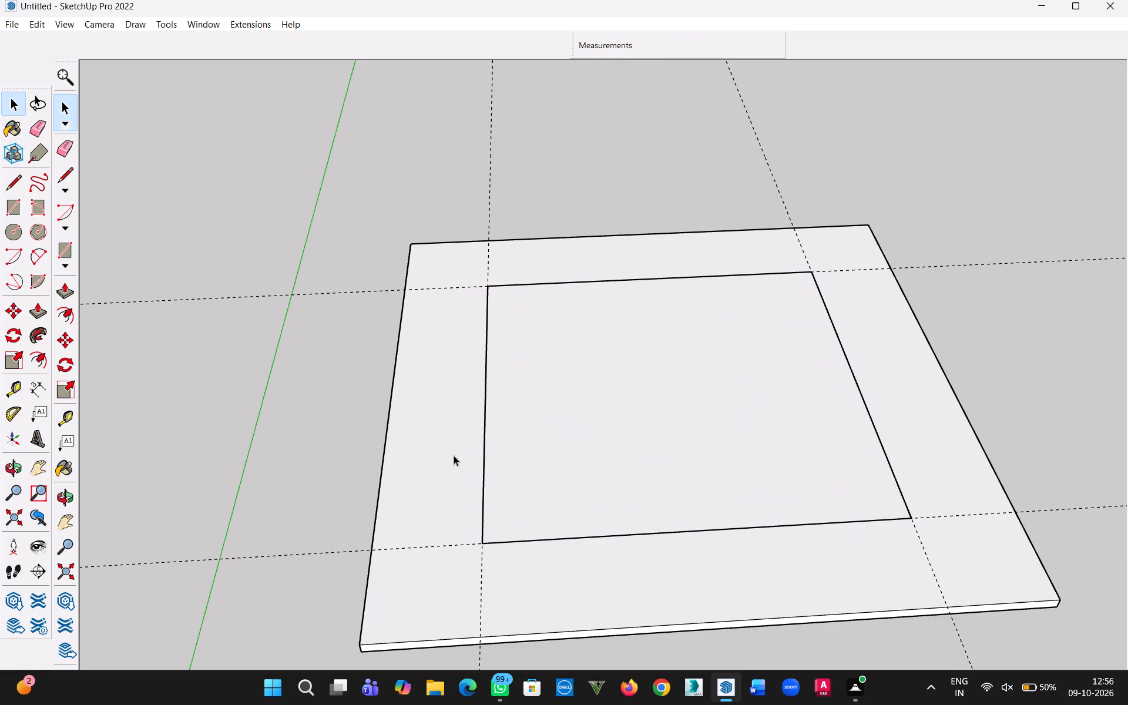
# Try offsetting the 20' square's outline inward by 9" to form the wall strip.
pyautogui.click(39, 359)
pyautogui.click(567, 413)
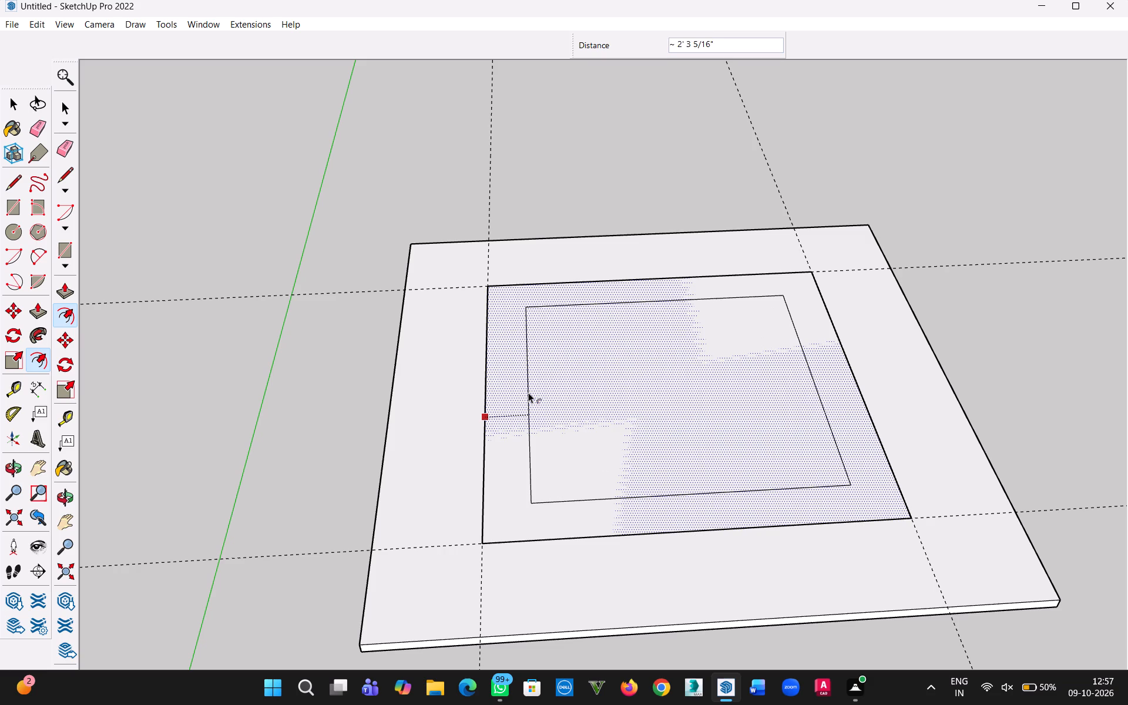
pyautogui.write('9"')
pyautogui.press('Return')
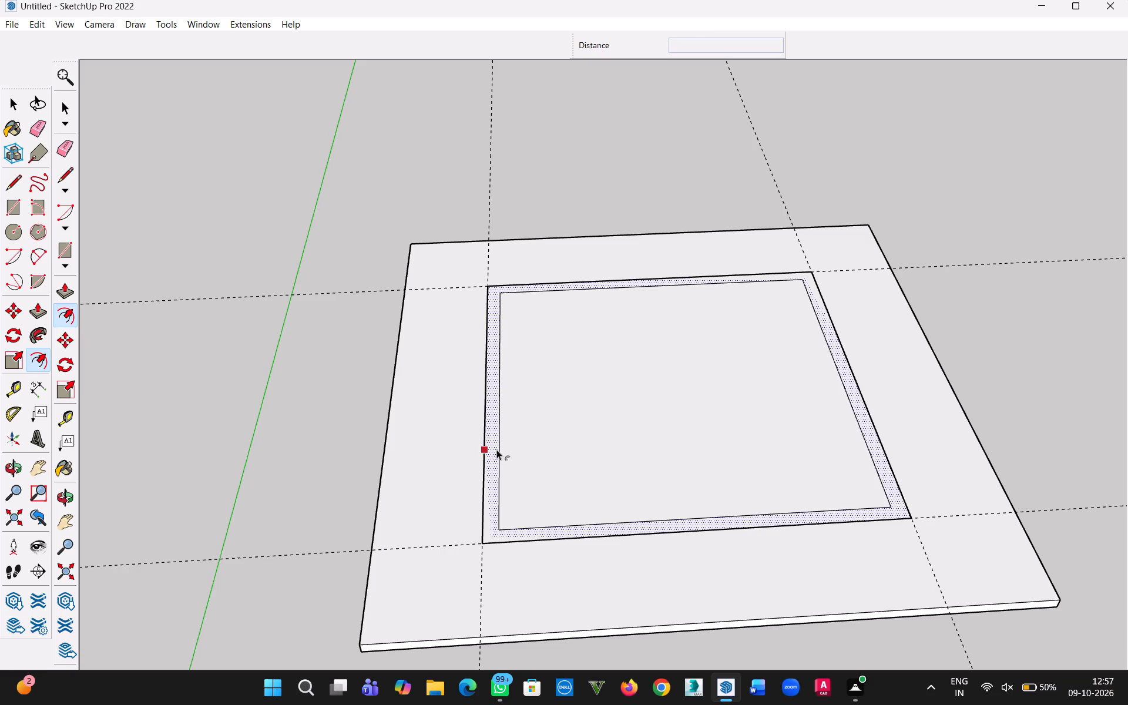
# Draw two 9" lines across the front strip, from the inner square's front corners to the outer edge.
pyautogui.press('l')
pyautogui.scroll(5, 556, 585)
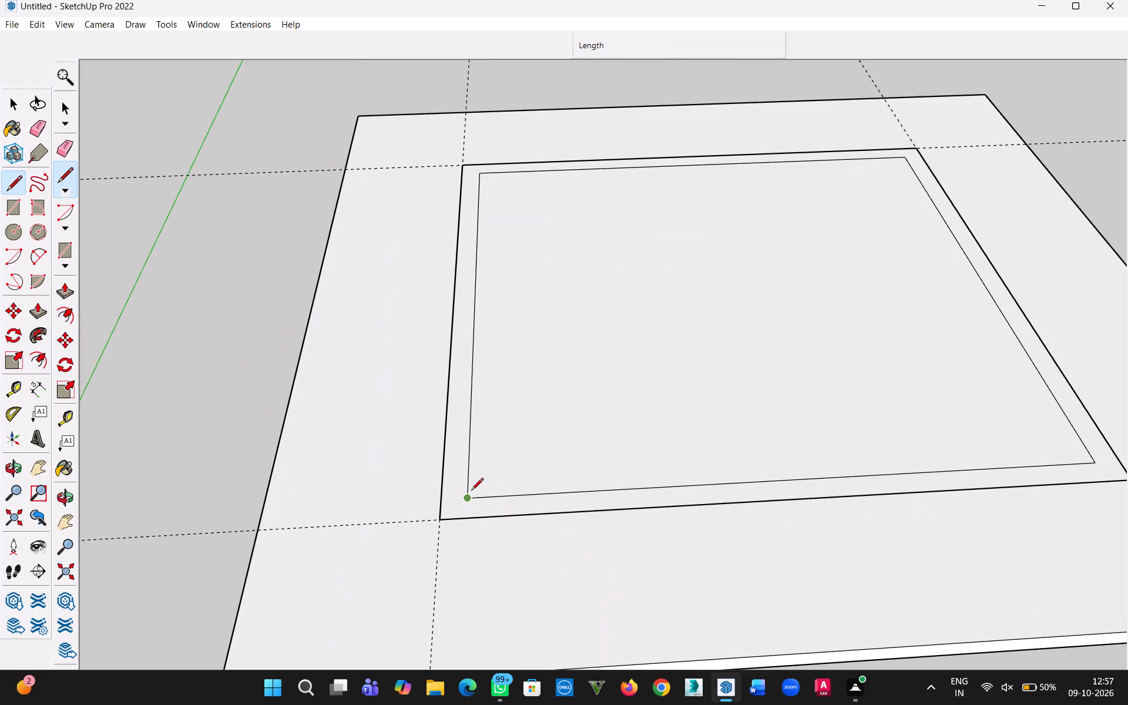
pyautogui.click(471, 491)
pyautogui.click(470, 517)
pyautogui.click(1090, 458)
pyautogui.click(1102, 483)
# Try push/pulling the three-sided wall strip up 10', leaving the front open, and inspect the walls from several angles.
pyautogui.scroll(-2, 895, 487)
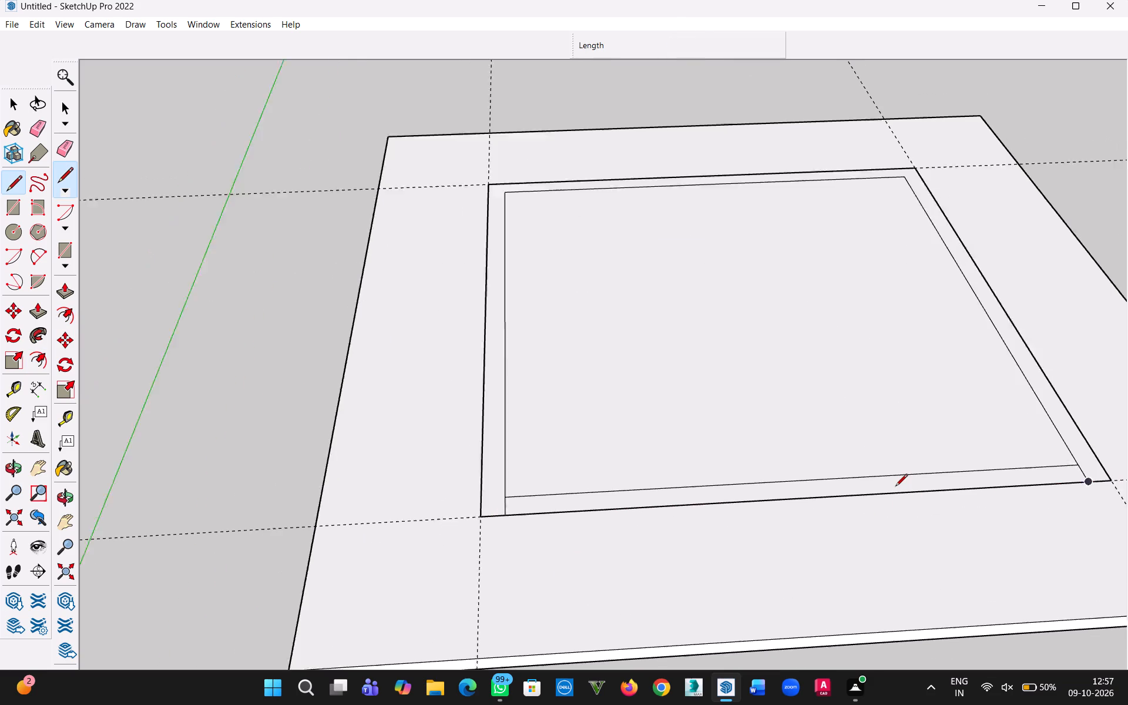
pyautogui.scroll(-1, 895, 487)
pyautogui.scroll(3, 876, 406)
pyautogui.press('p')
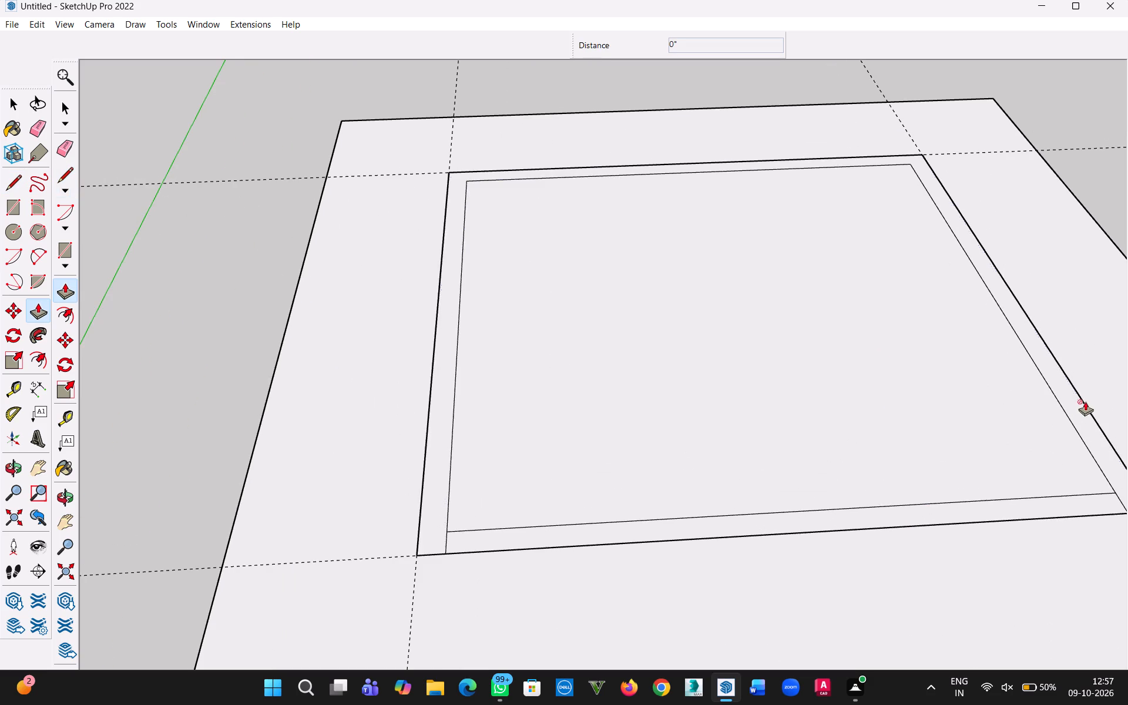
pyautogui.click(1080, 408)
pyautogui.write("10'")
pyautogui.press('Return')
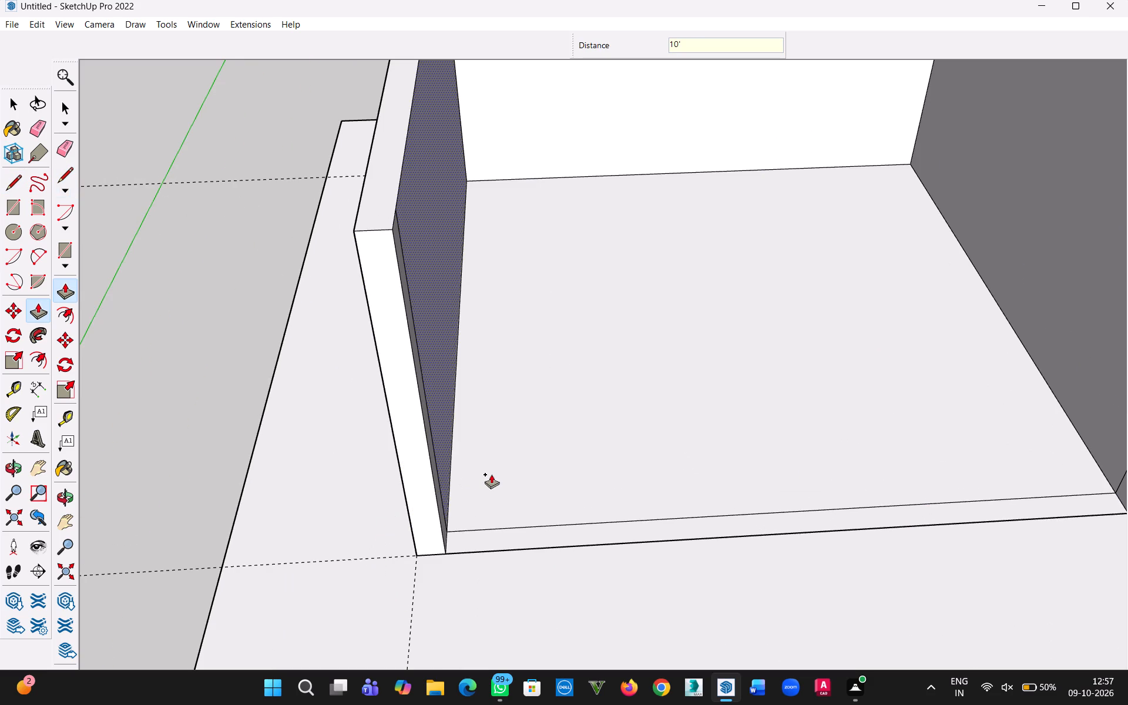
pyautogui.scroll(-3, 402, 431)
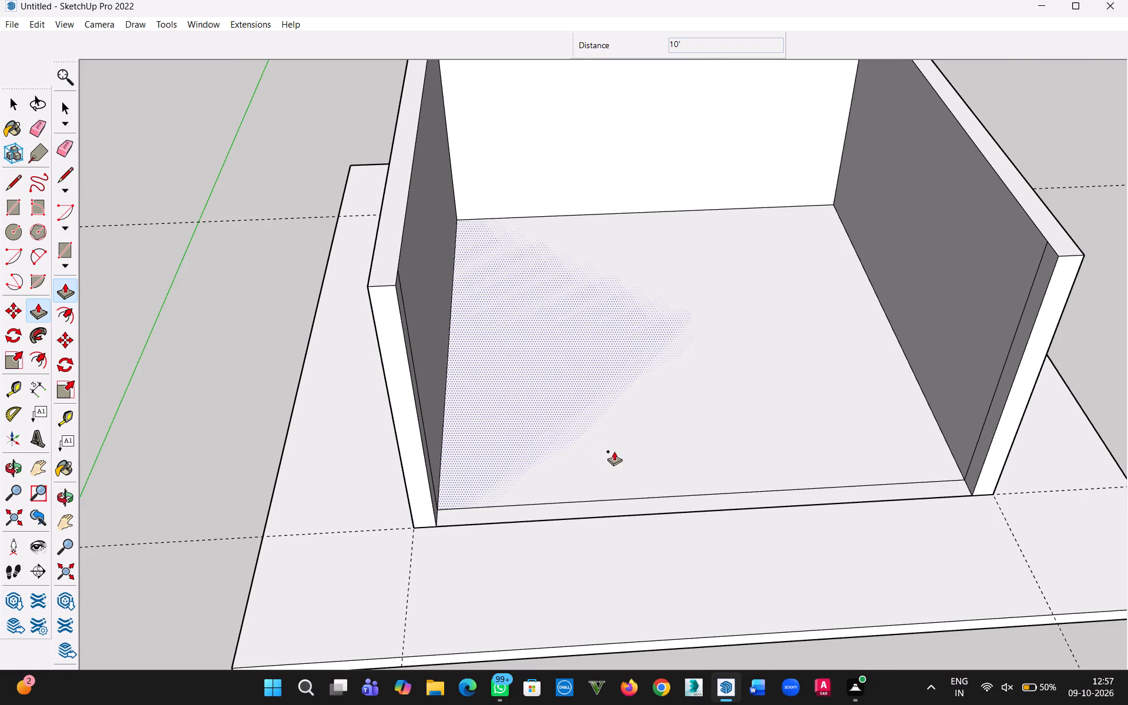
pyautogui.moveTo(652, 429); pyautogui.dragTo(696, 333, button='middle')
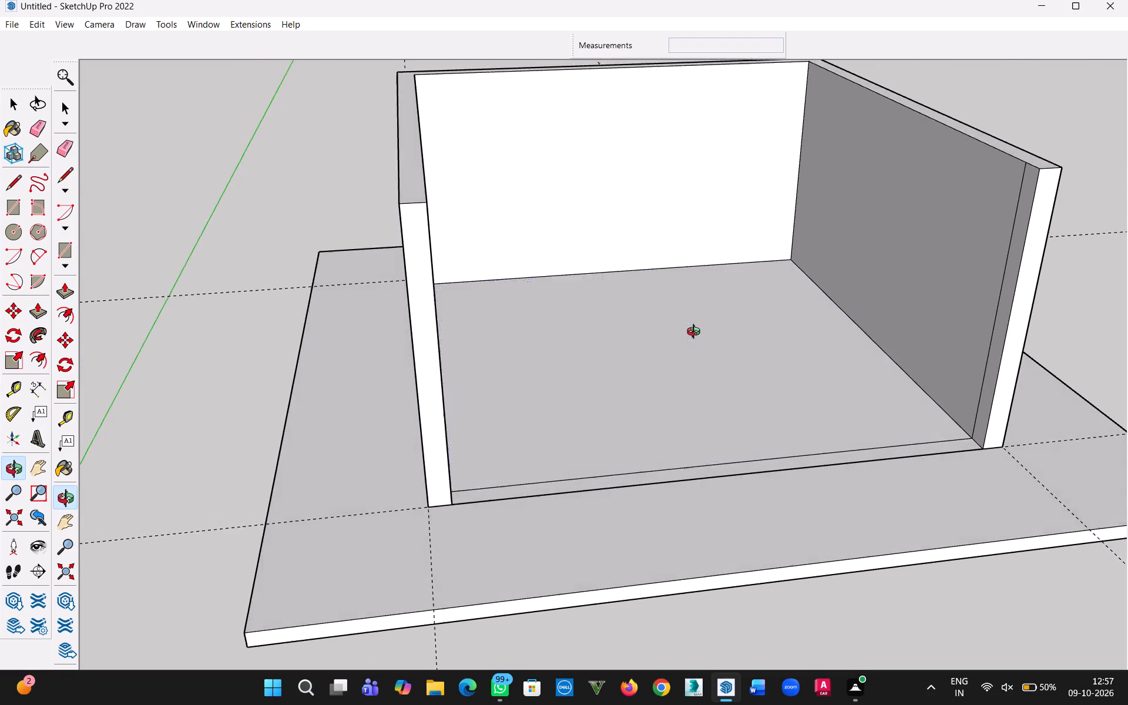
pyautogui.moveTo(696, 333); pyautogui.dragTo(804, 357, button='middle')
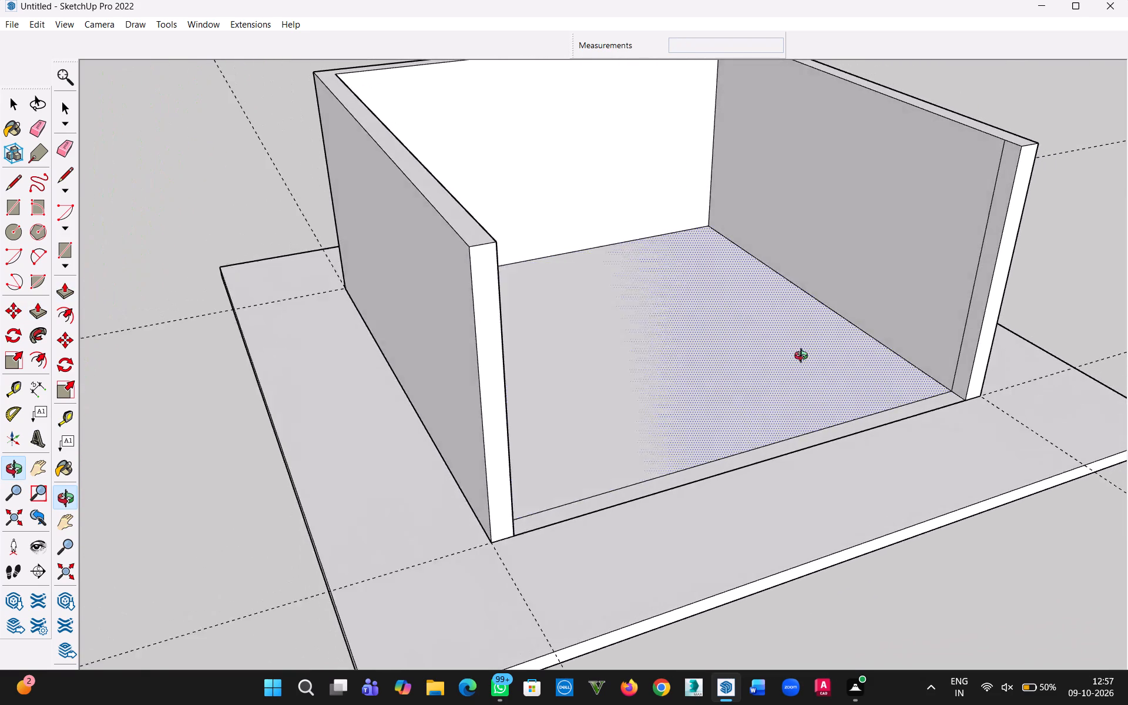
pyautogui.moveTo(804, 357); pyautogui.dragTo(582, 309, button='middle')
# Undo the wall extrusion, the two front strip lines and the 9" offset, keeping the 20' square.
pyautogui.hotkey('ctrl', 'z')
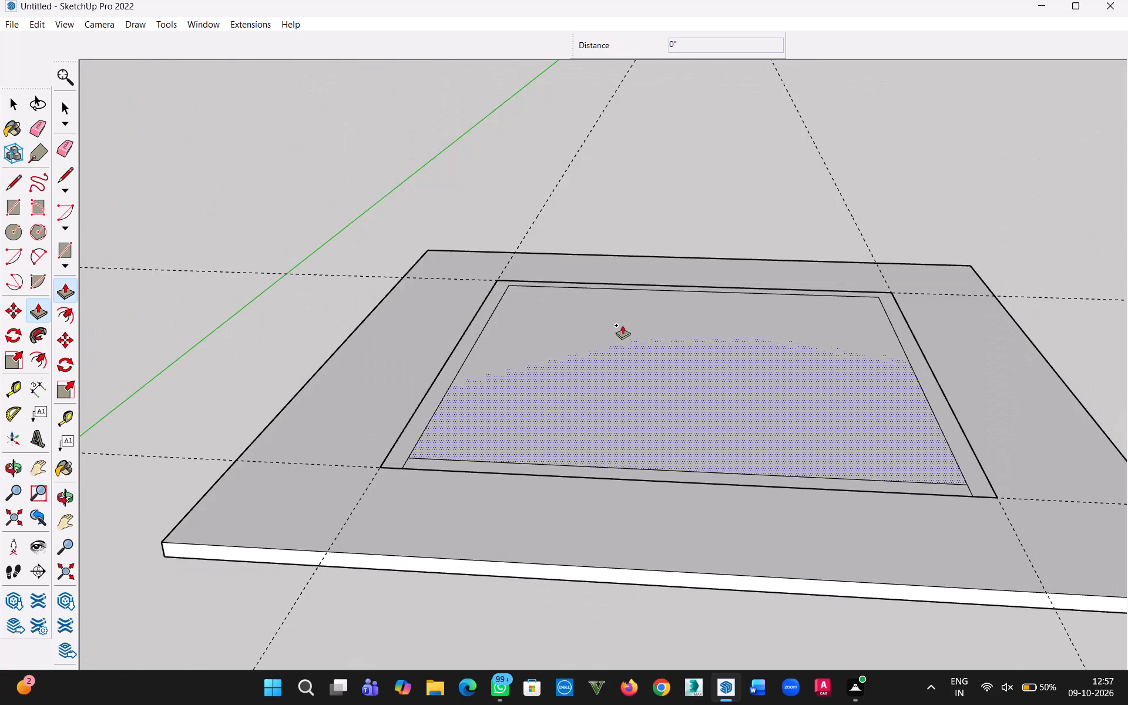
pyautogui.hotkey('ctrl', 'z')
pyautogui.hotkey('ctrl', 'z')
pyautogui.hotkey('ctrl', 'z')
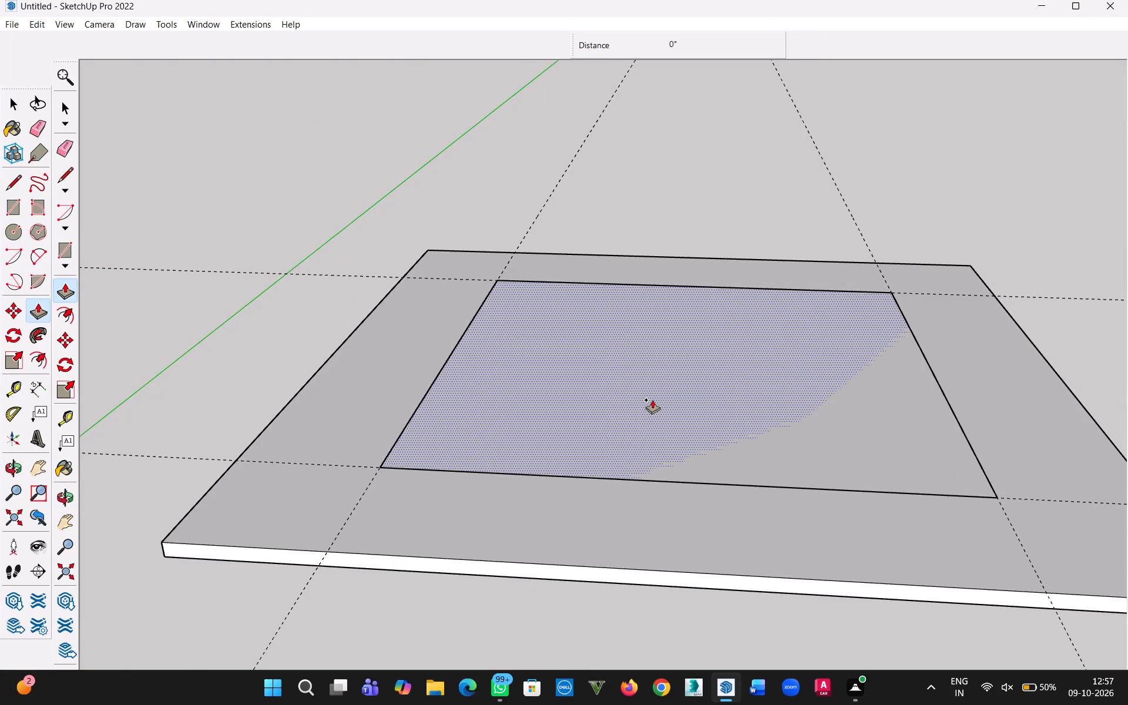
# Push/pull the 20' square on the base up 1' to form a raised plinth.
pyautogui.click(656, 427)
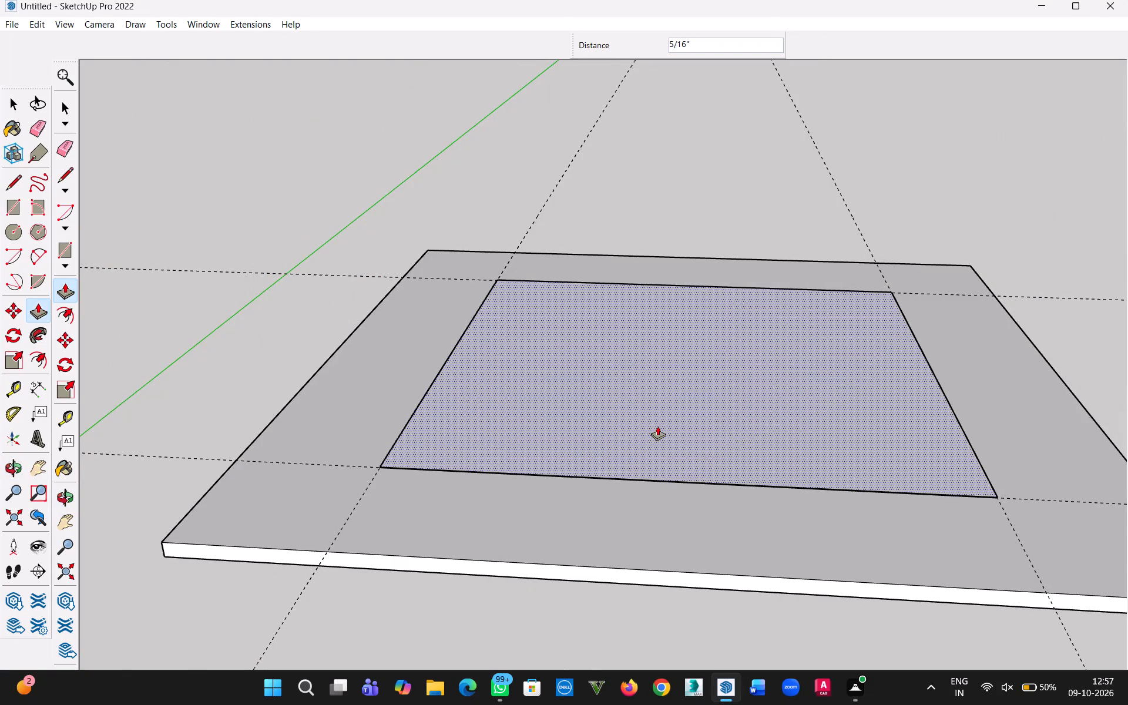
pyautogui.press('Escape')
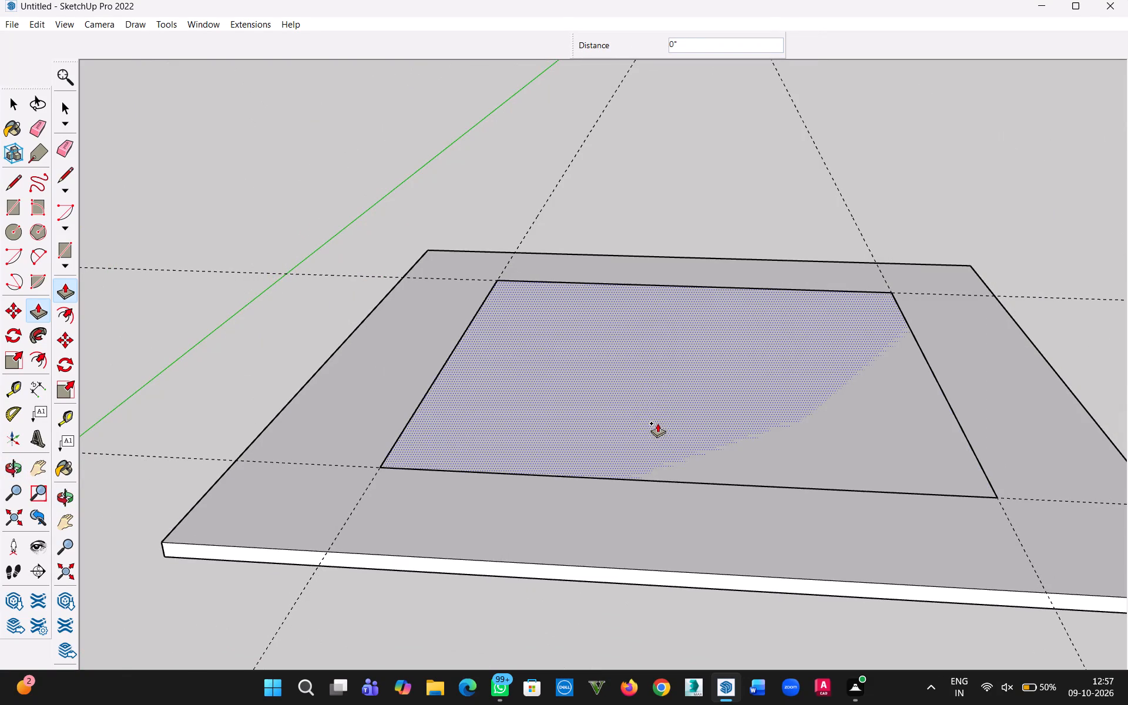
pyautogui.click(642, 414)
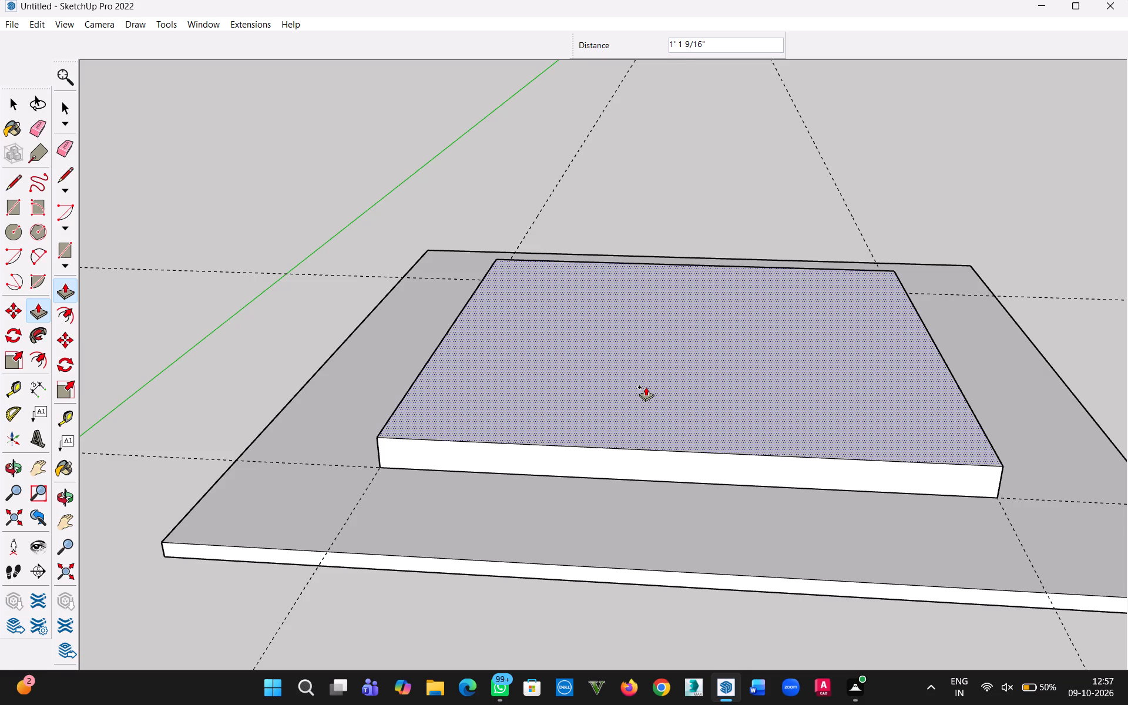
pyautogui.press('1')
pyautogui.press("'")
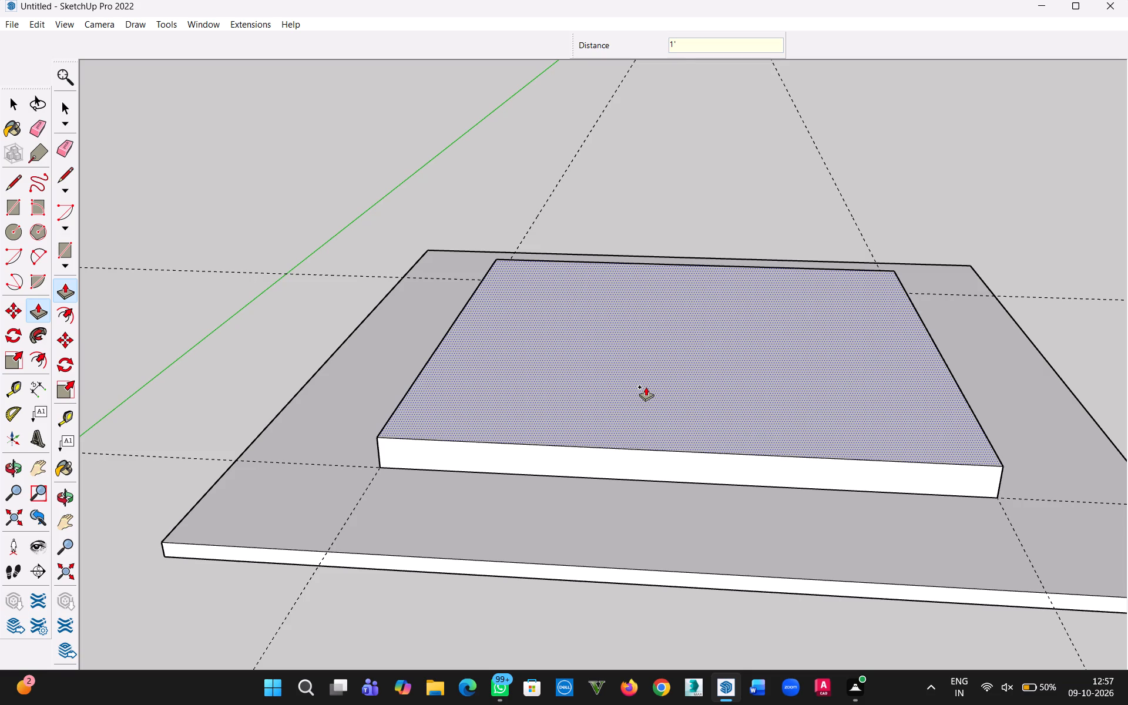
pyautogui.press('Return')
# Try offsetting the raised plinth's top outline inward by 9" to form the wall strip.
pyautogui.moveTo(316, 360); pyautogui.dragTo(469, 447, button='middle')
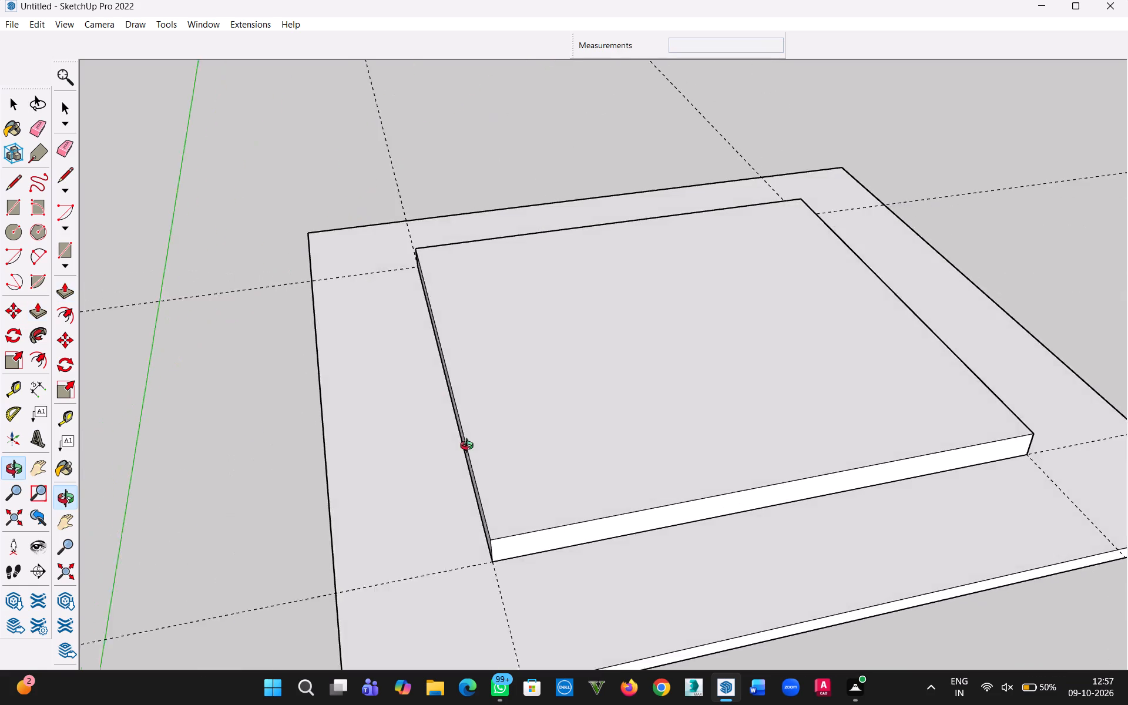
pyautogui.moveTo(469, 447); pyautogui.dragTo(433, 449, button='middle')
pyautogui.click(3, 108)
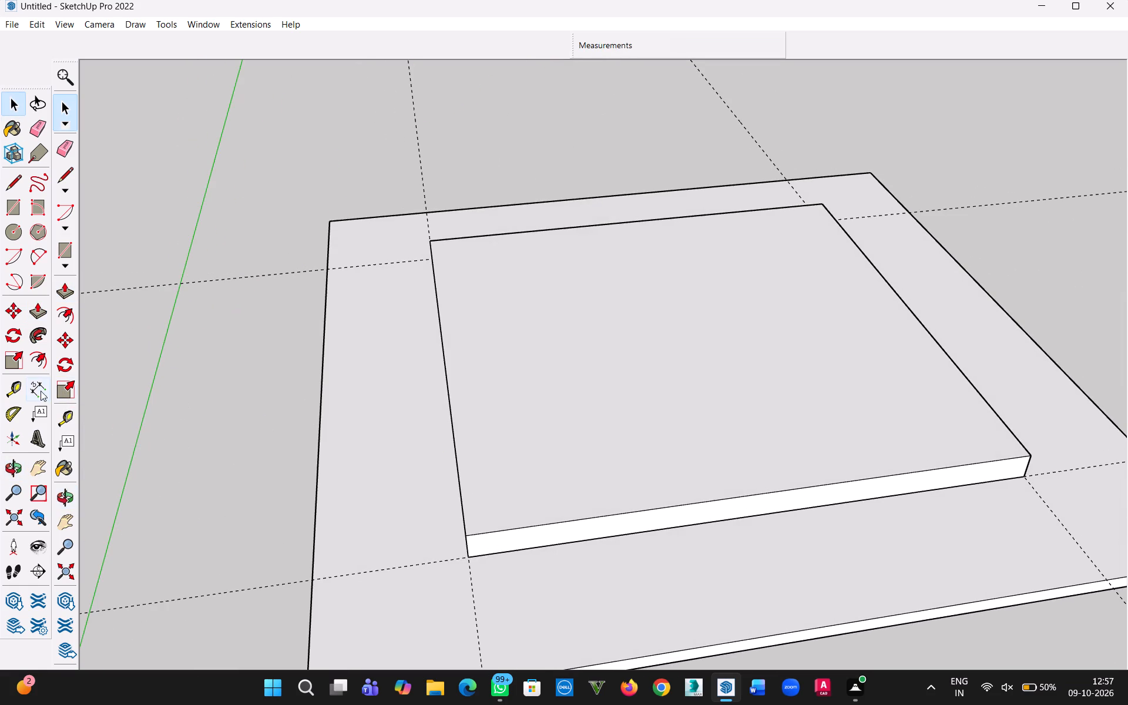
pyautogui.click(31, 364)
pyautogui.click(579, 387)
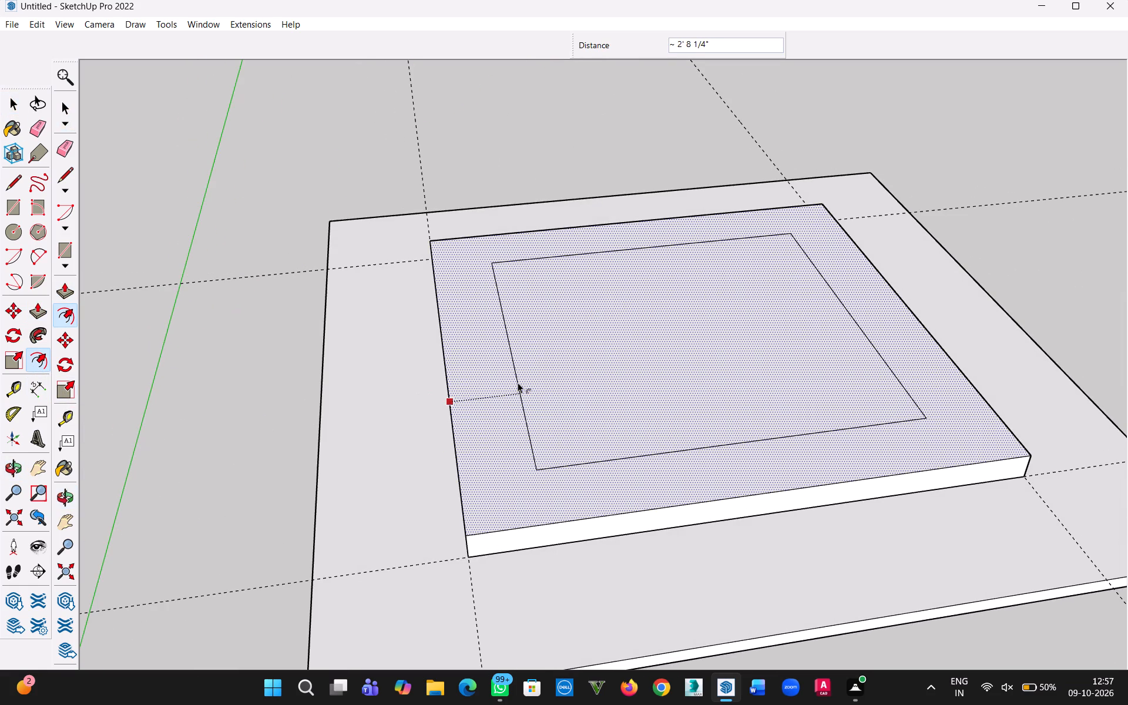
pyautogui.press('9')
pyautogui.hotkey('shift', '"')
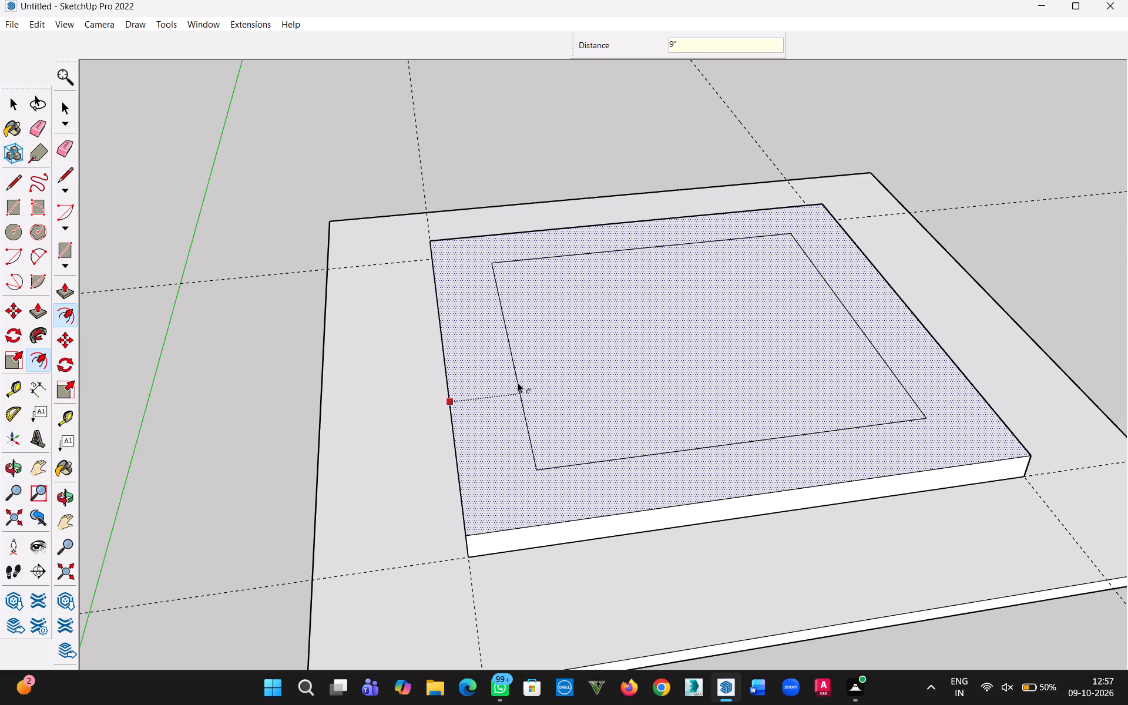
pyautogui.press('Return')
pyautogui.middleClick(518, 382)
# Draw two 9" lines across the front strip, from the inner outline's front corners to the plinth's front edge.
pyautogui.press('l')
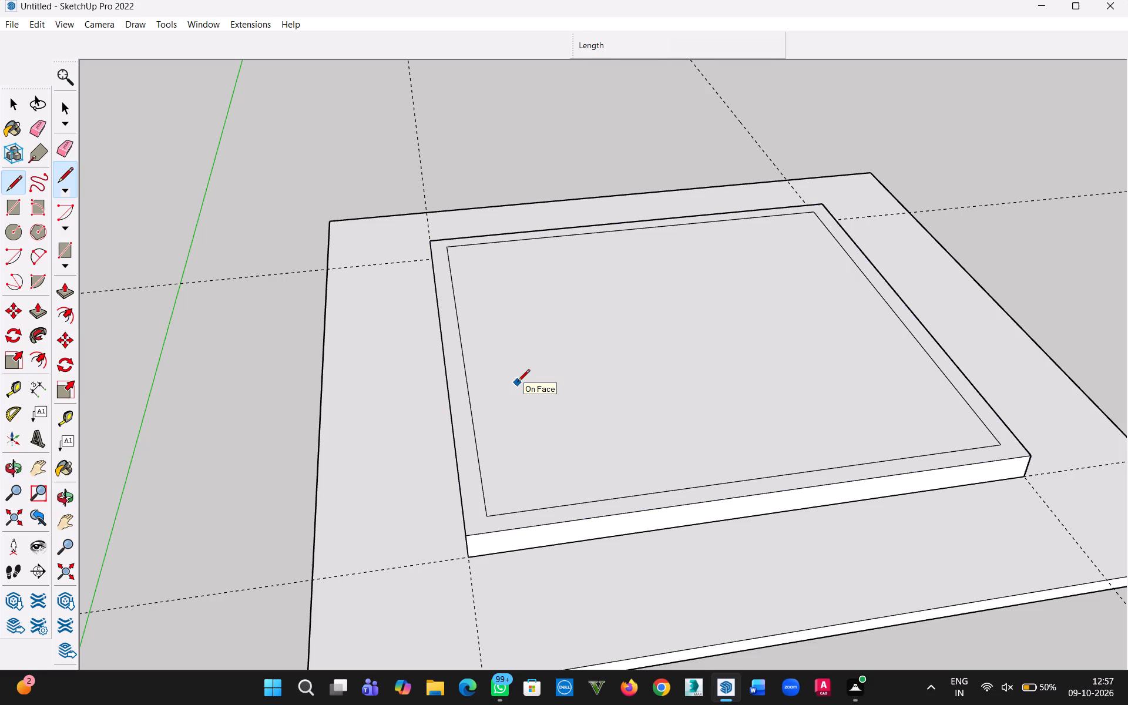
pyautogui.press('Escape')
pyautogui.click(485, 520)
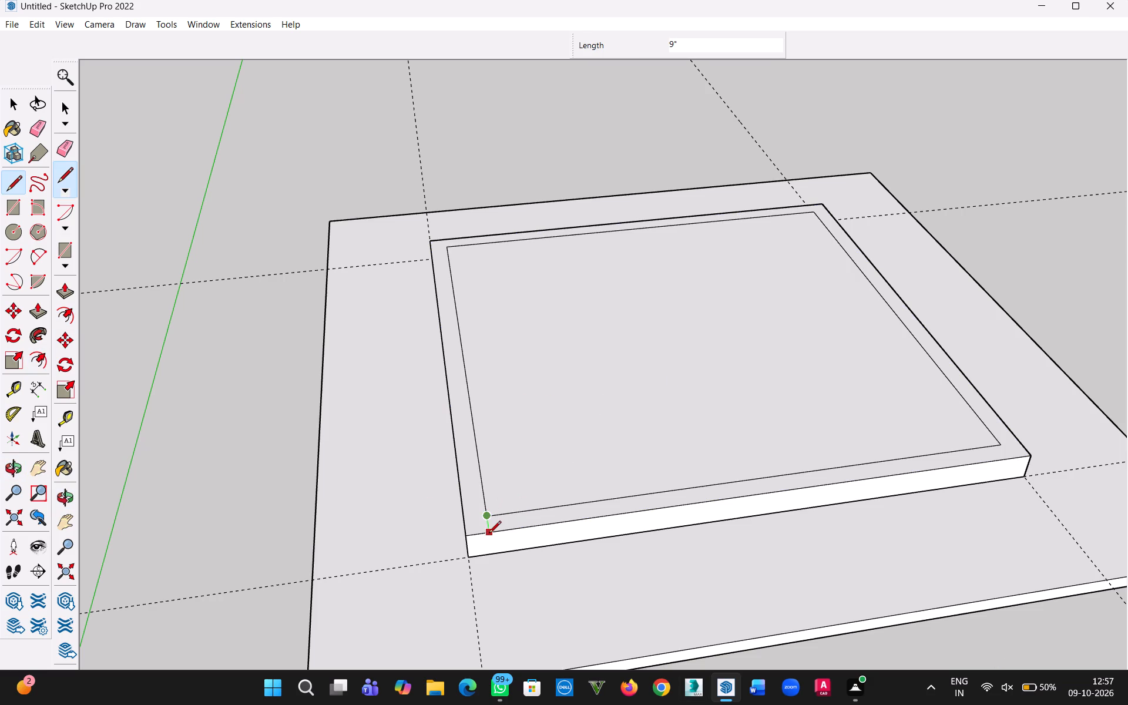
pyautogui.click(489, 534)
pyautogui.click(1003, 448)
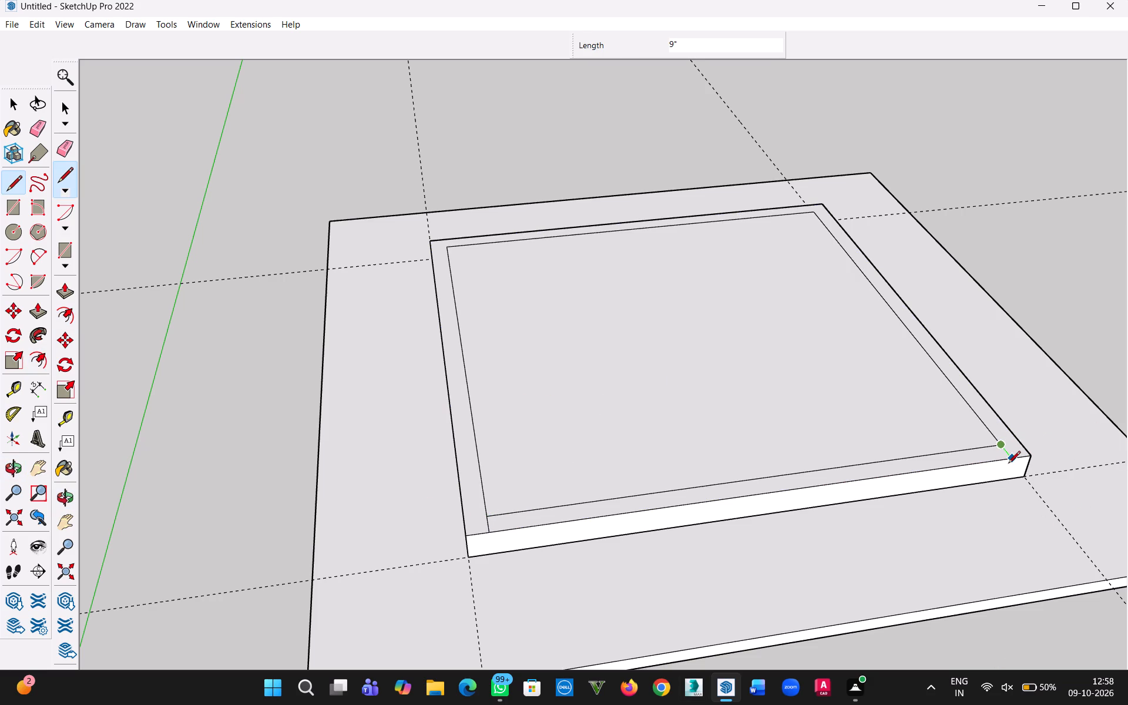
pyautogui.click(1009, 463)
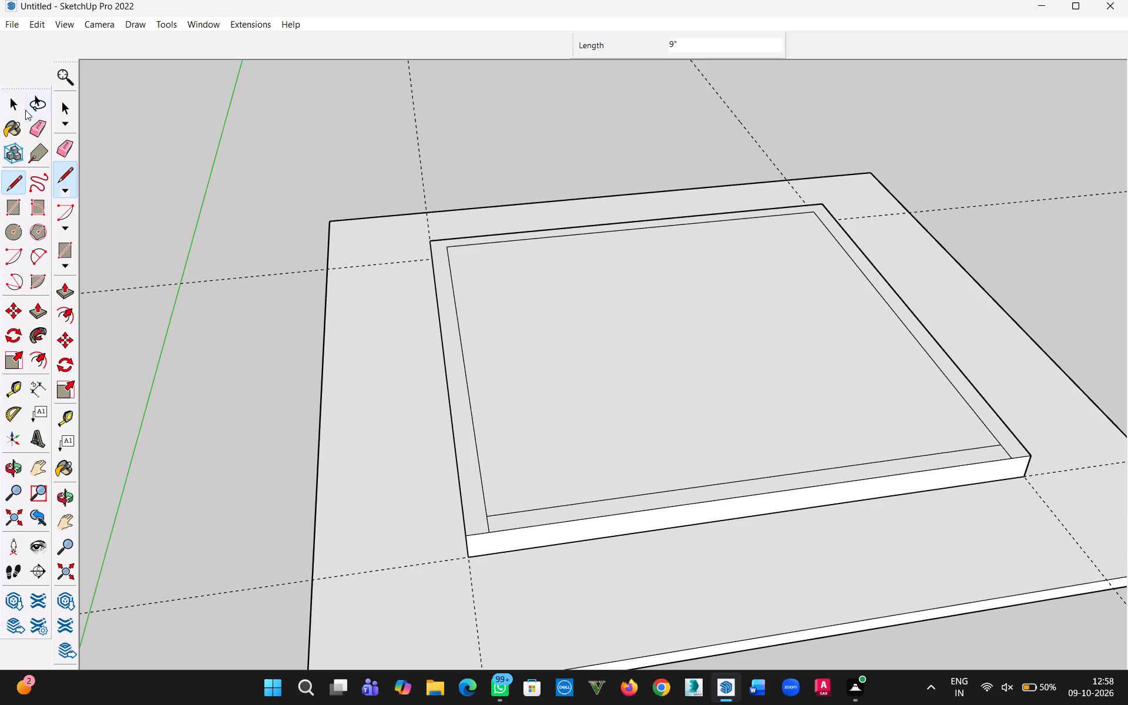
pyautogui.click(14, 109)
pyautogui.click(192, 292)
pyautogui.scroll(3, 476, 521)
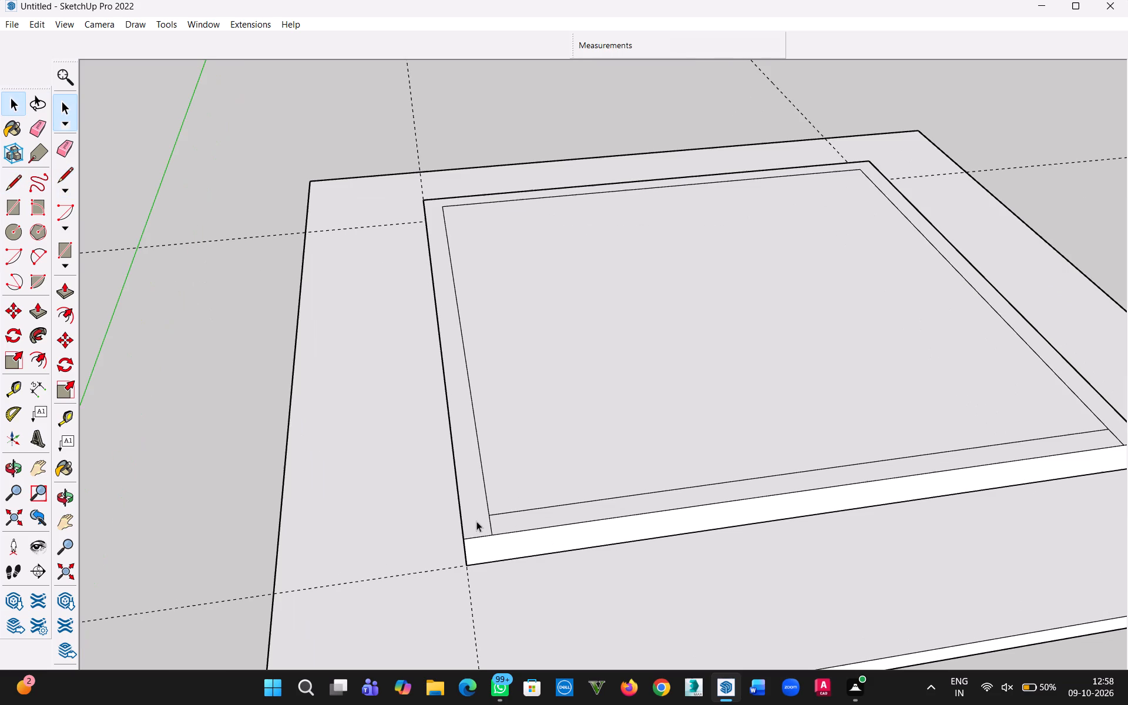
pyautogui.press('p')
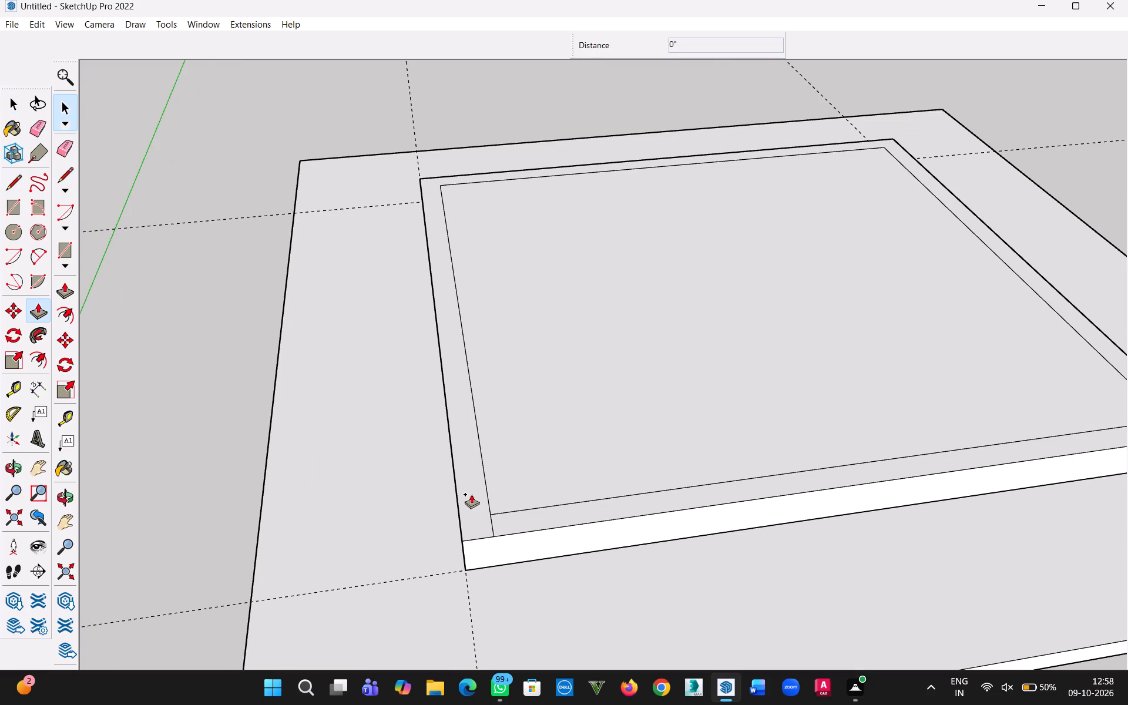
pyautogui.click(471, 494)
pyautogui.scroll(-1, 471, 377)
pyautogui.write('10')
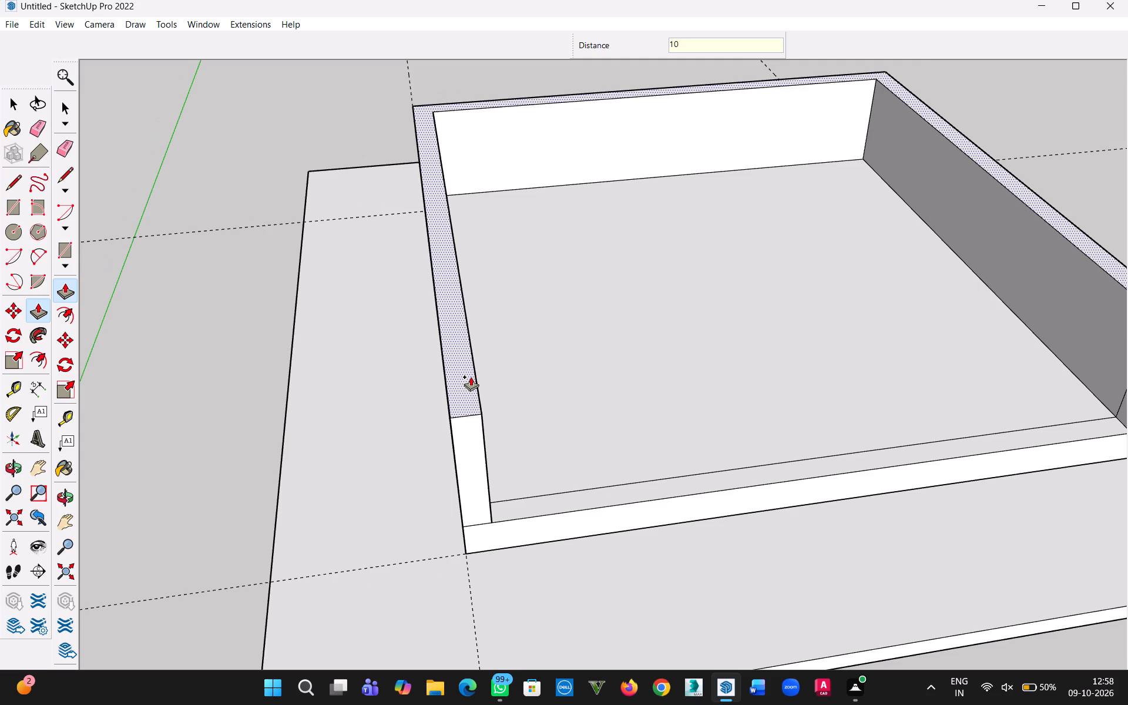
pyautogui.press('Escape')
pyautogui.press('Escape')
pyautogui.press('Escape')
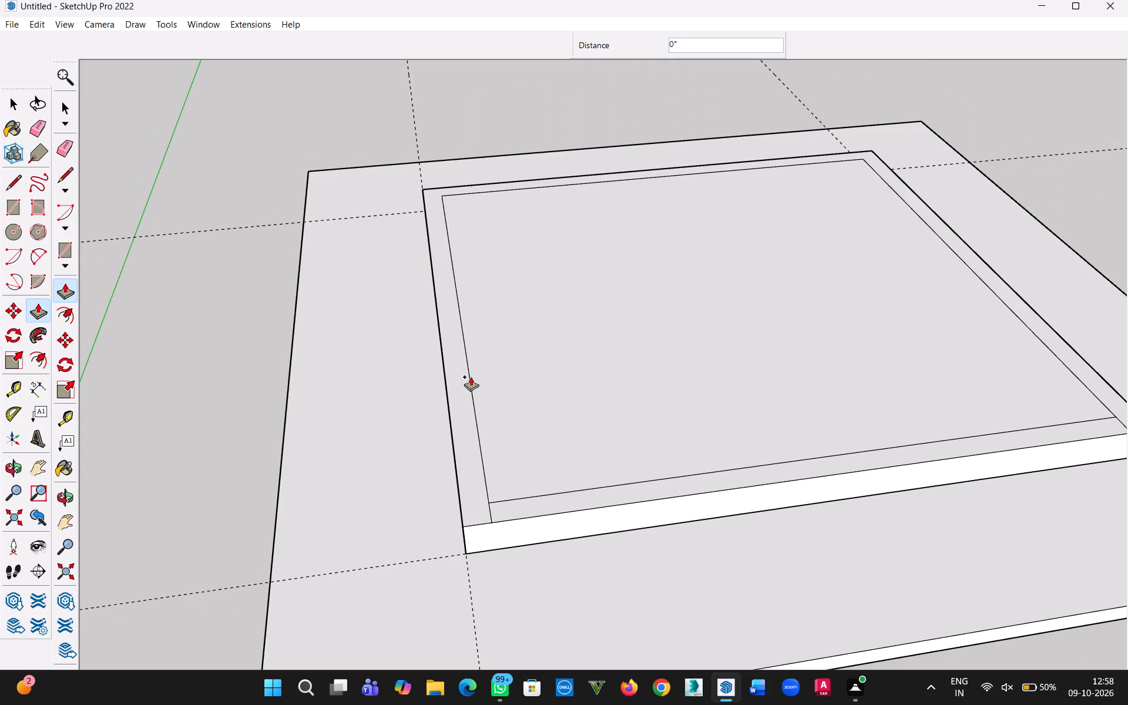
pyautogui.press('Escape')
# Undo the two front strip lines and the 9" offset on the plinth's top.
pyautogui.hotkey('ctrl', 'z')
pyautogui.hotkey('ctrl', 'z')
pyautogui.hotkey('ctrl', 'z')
# Select all the connected geometry of the 1' raised plinth, make it a group, and clear the selection.
pyautogui.click(23, 115)
pyautogui.click(776, 347)
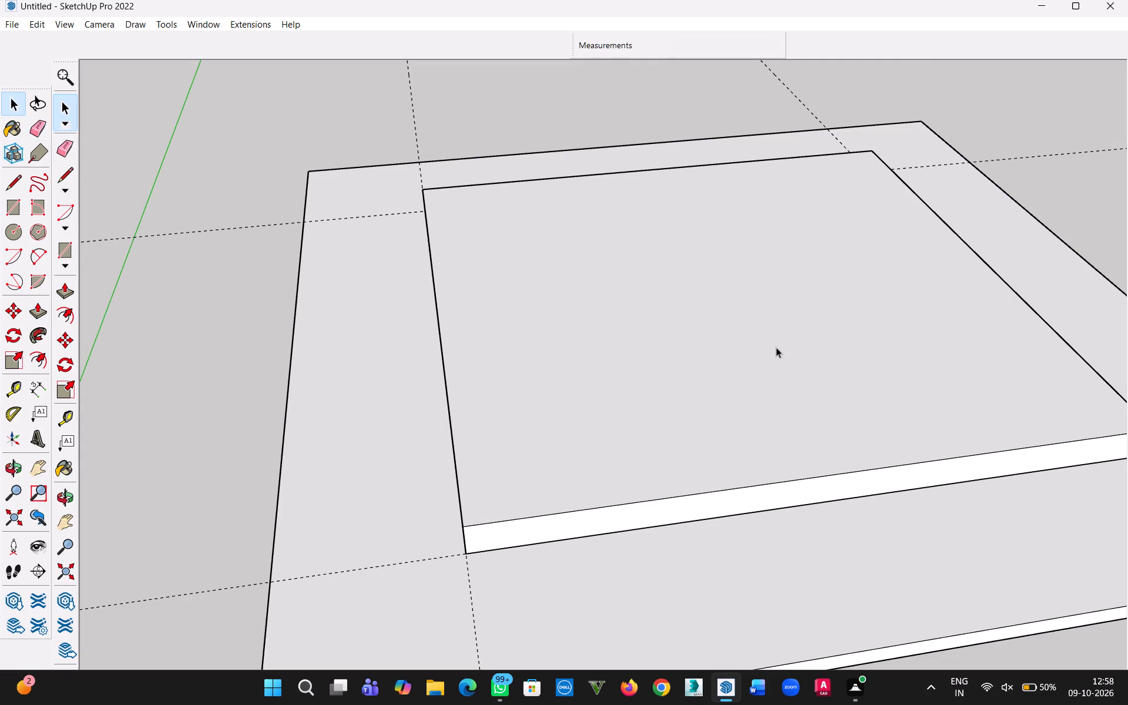
pyautogui.rightClick(720, 355)
pyautogui.tripleClick(586, 379)
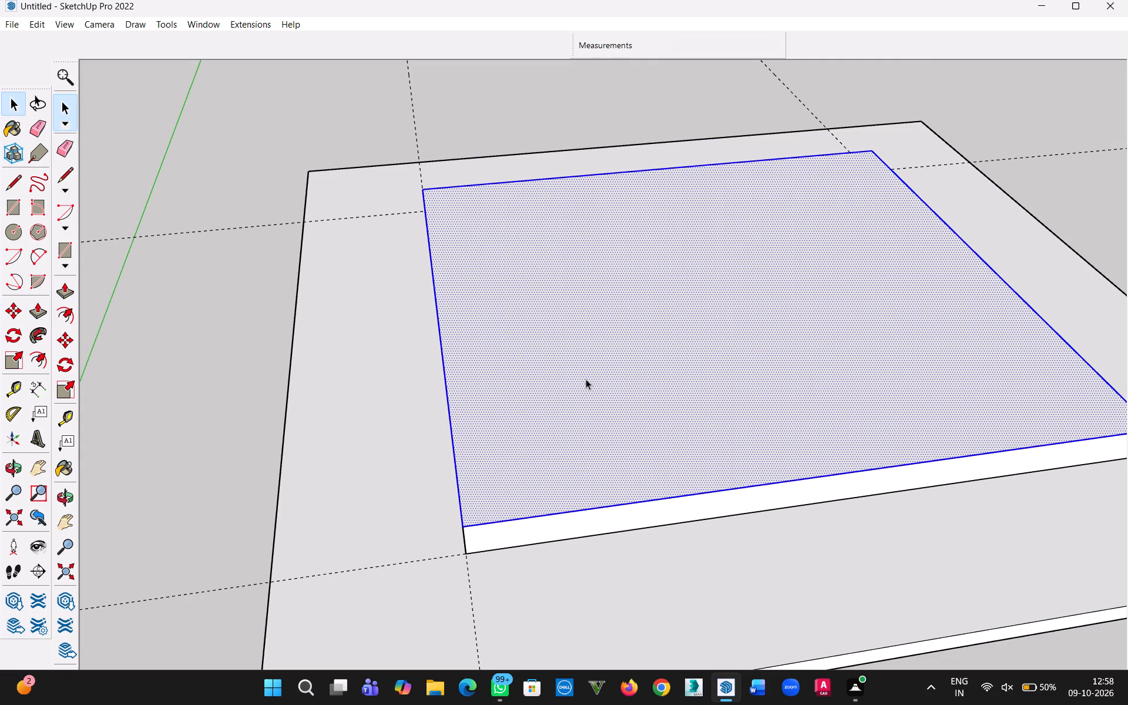
pyautogui.rightClick(585, 378)
pyautogui.click(662, 506)
pyautogui.click(647, 371)
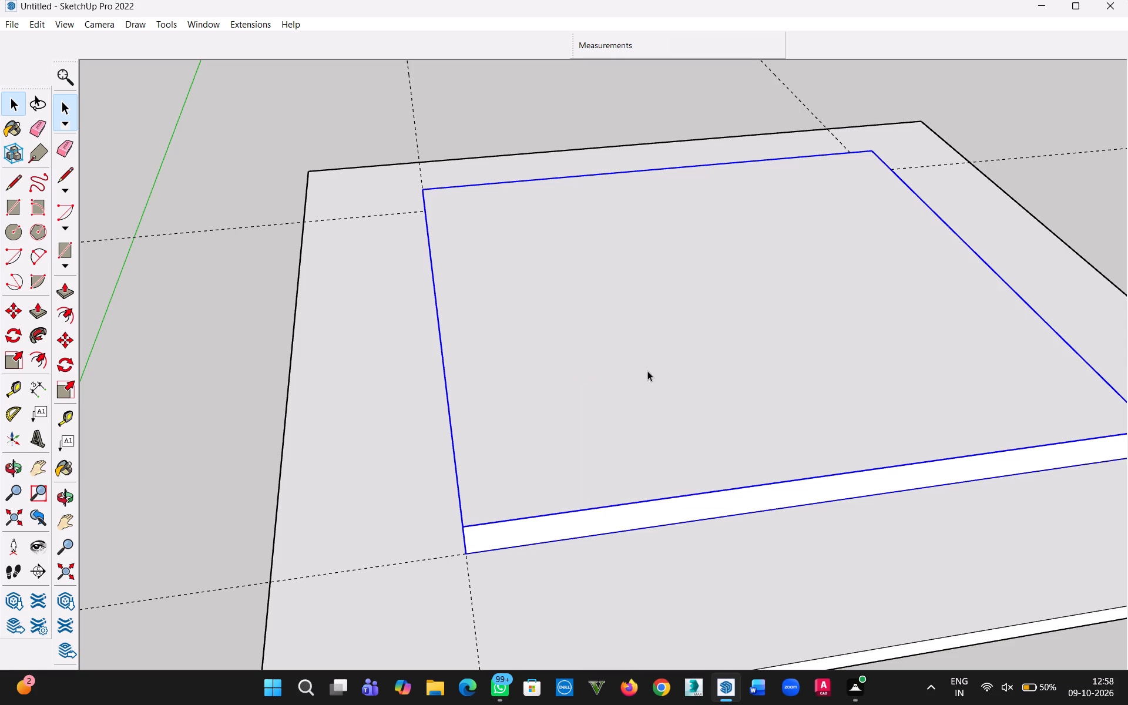
pyautogui.press('y')
pyautogui.click(19, 105)
pyautogui.click(294, 104)
# Place guide lines 9" inward from the left, back and right edges of the plinth's top.
pyautogui.scroll(1, 471, 340)
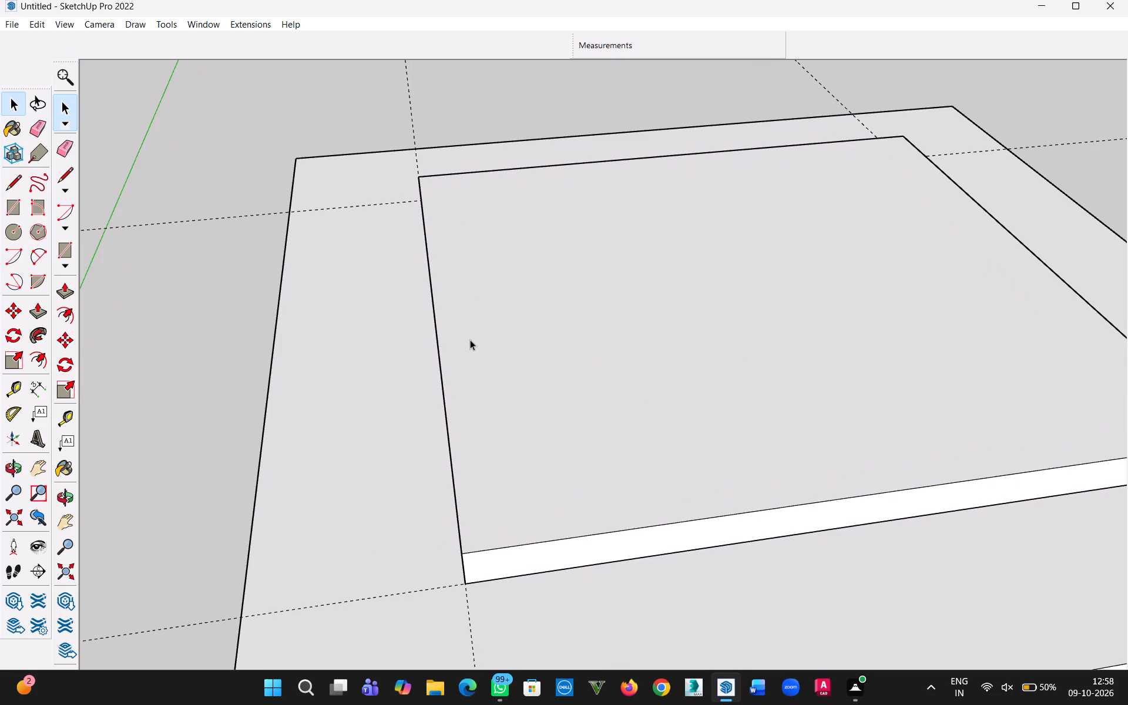
pyautogui.press('t')
pyautogui.click(438, 340)
pyautogui.write('9"')
pyautogui.press('Return')
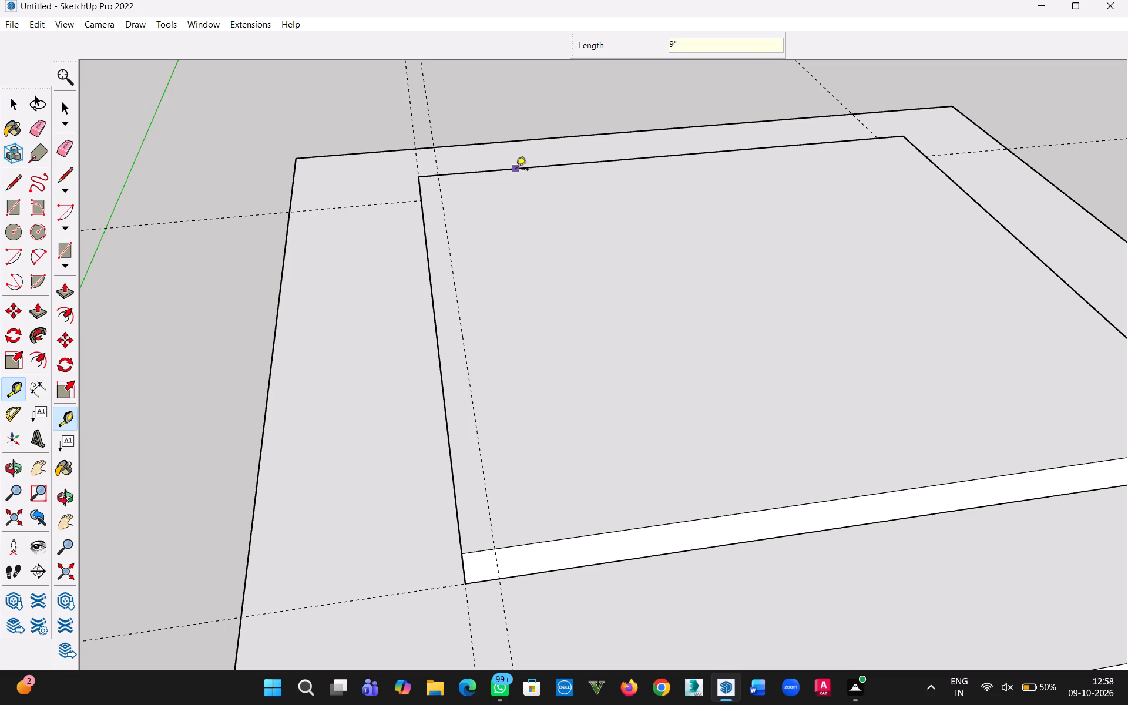
pyautogui.click(516, 170)
pyautogui.write('9"')
pyautogui.press('Return')
pyautogui.click(1006, 224)
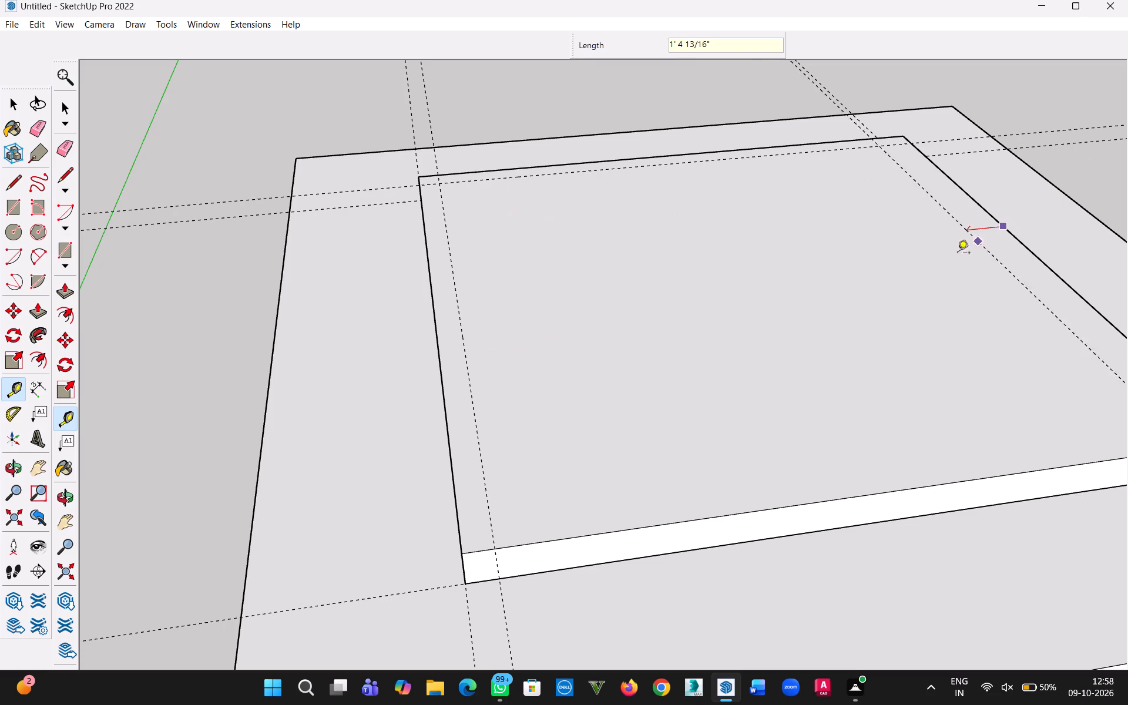
pyautogui.press('9')
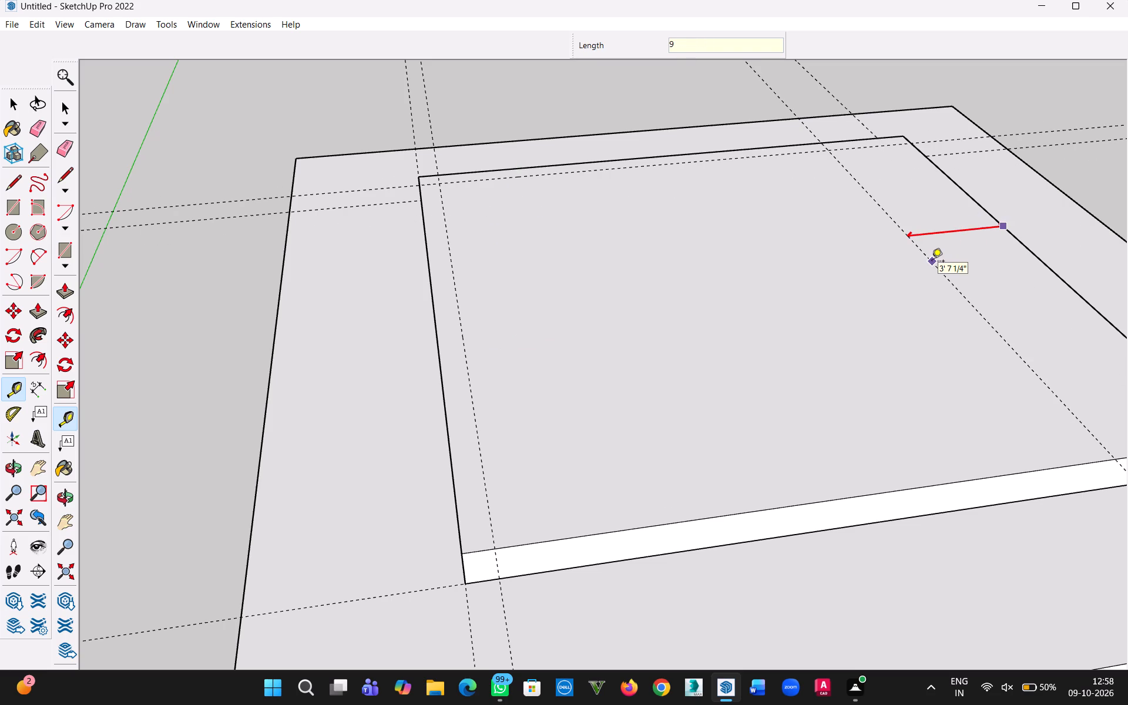
pyautogui.hotkey('shift', '"')
pyautogui.press('Return')
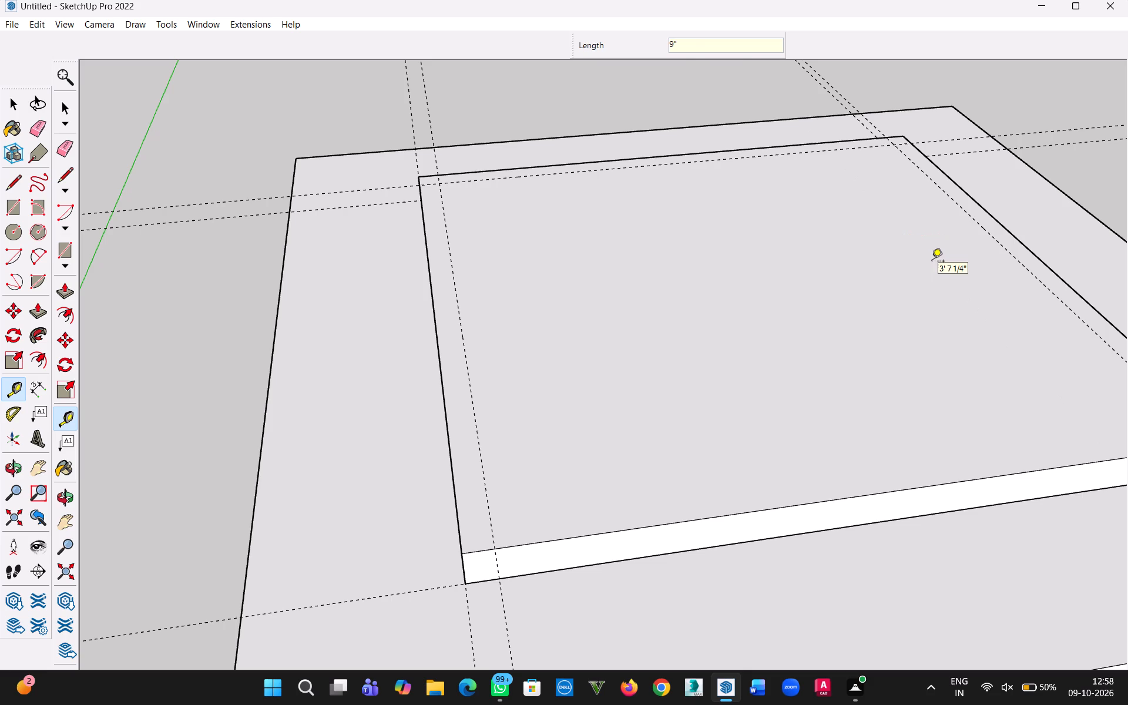
# Draw a line along the right-hand wall guide, from the plinth's front top edge to the back guide's intersection.
pyautogui.press('l')
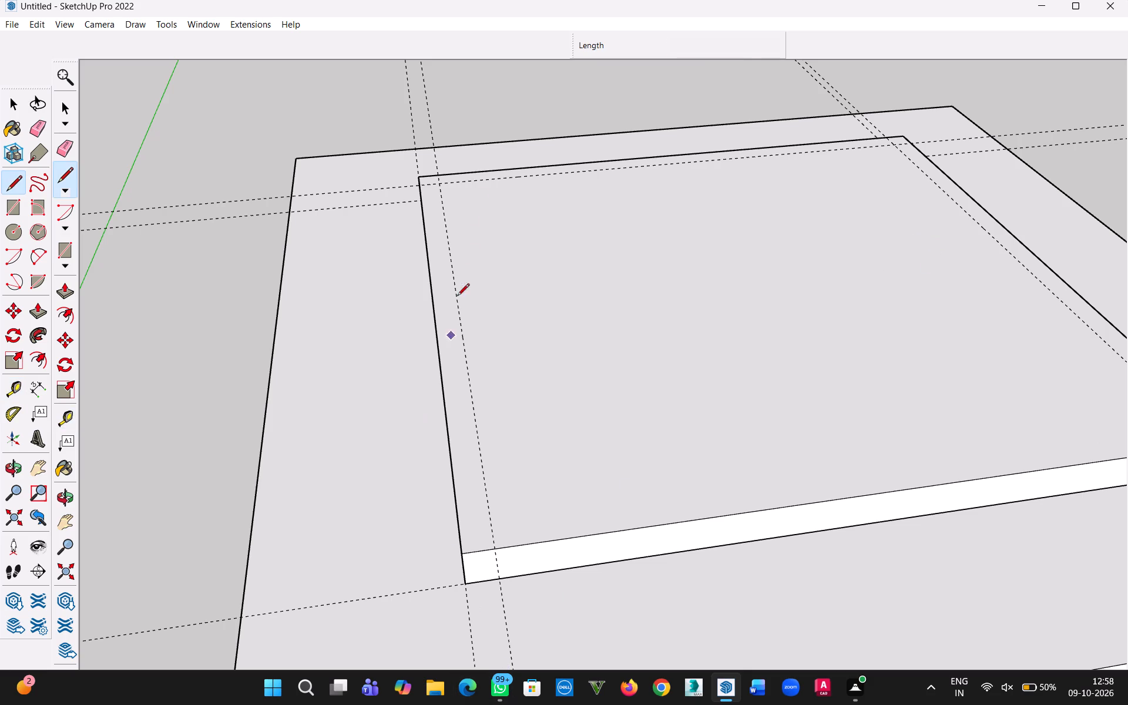
pyautogui.press('h')
pyautogui.moveTo(966, 486); pyautogui.dragTo(935, 490)
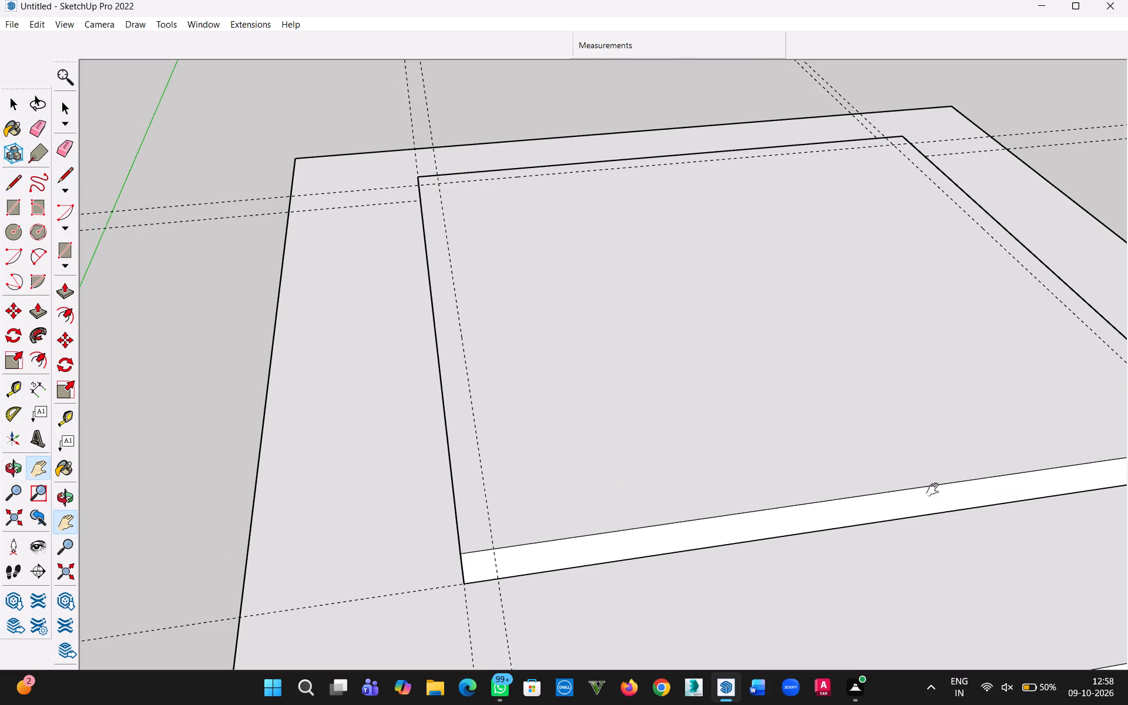
pyautogui.moveTo(935, 490); pyautogui.dragTo(685, 542)
pyautogui.press('Escape')
pyautogui.click(942, 498)
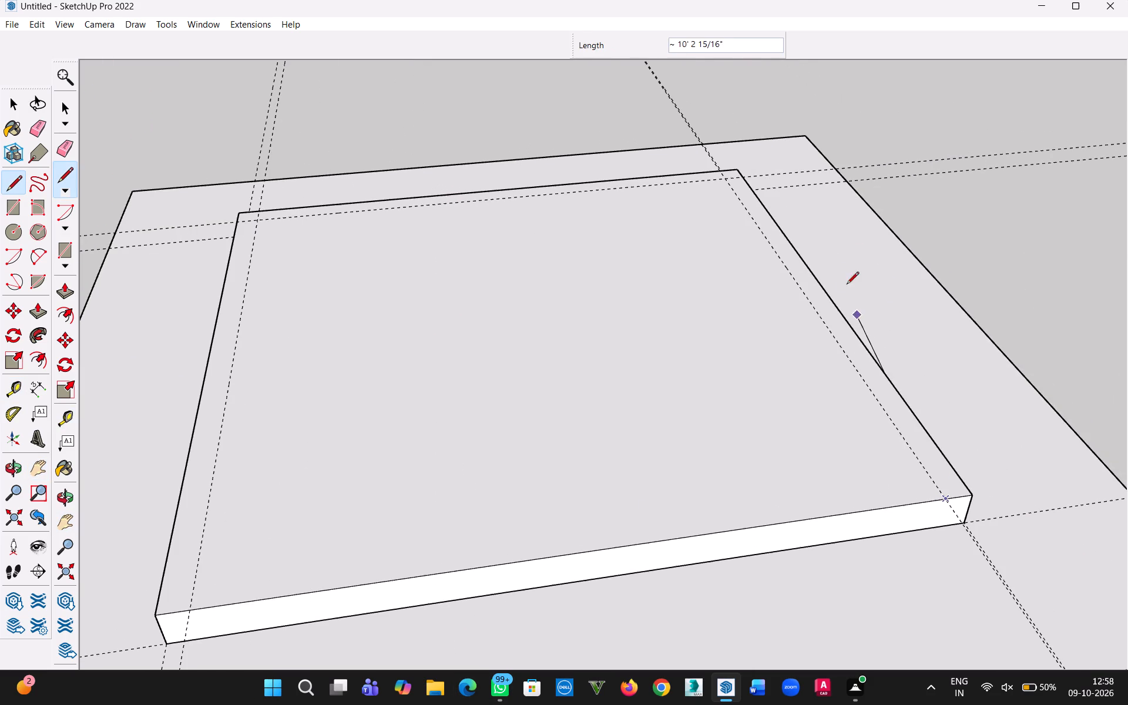
pyautogui.scroll(8, 724, 180)
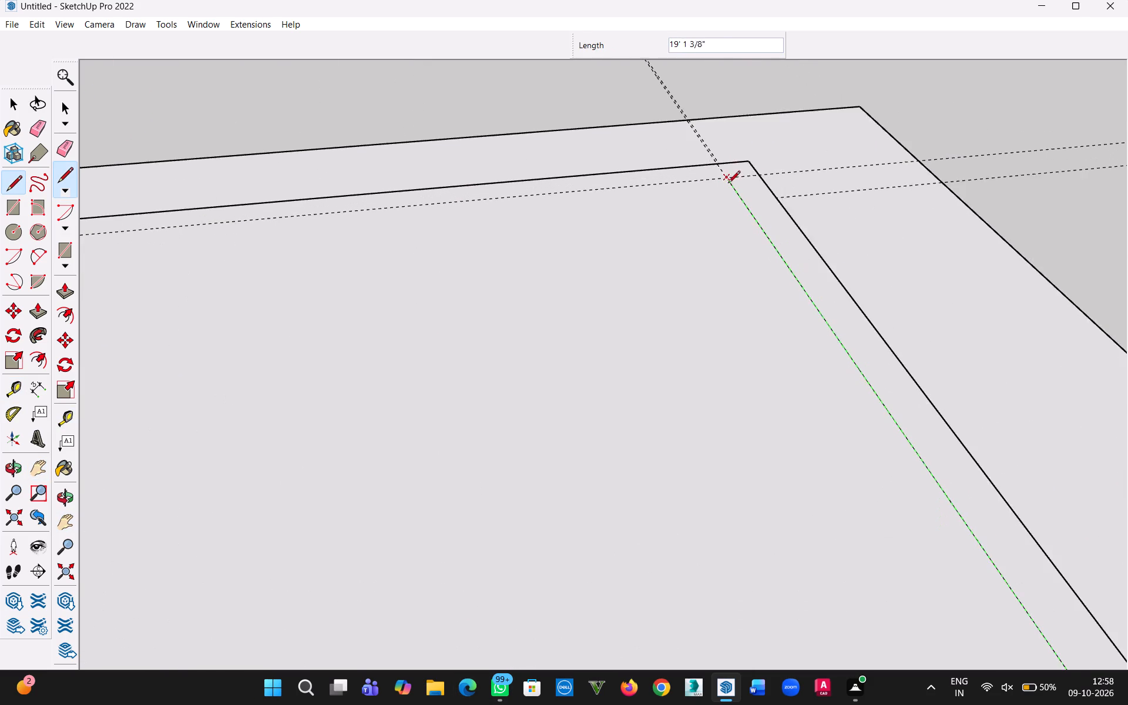
pyautogui.scroll(3, 728, 184)
pyautogui.click(726, 176)
# Continue the inner wall line 18' 6" along the back guide to its intersection with the left-hand guide.
pyautogui.scroll(-4, 610, 197)
pyautogui.press('h')
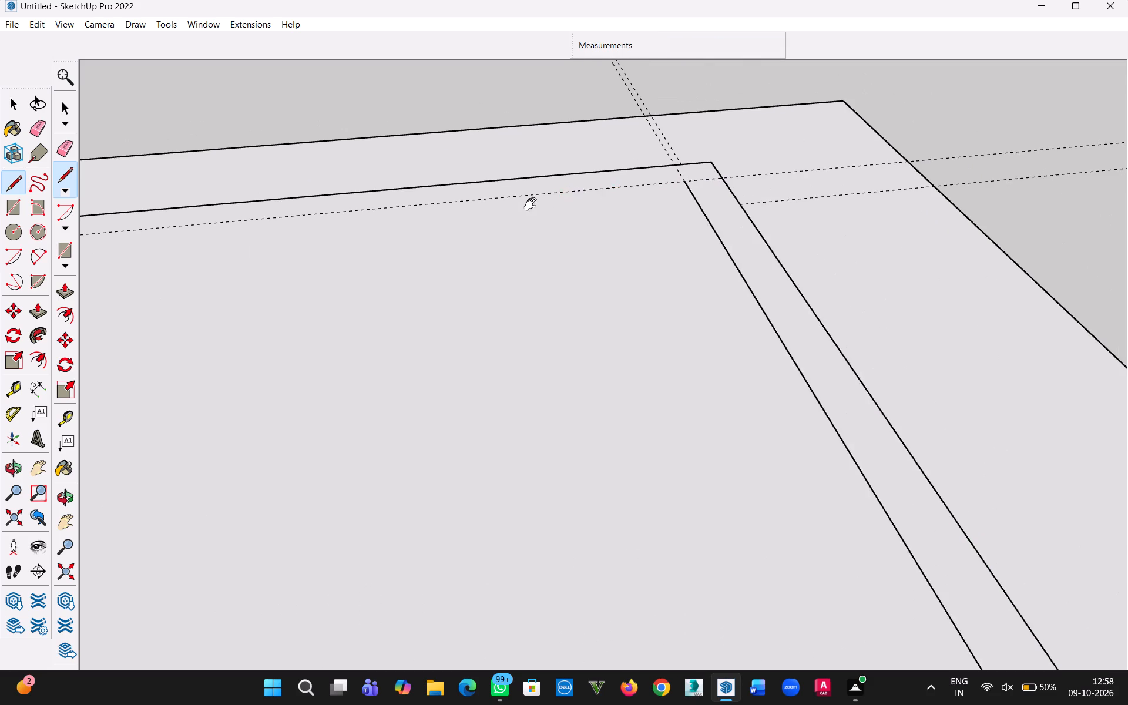
pyautogui.moveTo(531, 204); pyautogui.dragTo(1081, 231)
pyautogui.moveTo(251, 399); pyautogui.dragTo(465, 370)
pyautogui.press('Escape')
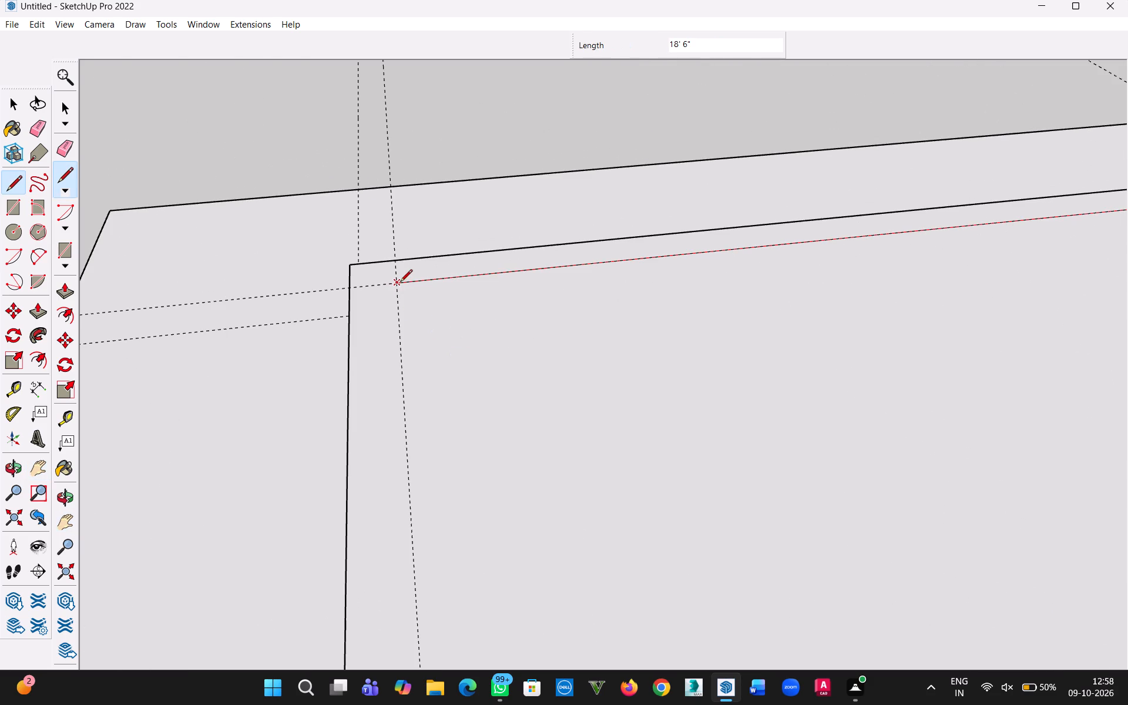
pyautogui.click(399, 283)
# Continue the inner wall line 19' 3" along the left-hand guide to the plinth's front top edge.
pyautogui.press('h')
pyautogui.moveTo(408, 505); pyautogui.dragTo(409, 310)
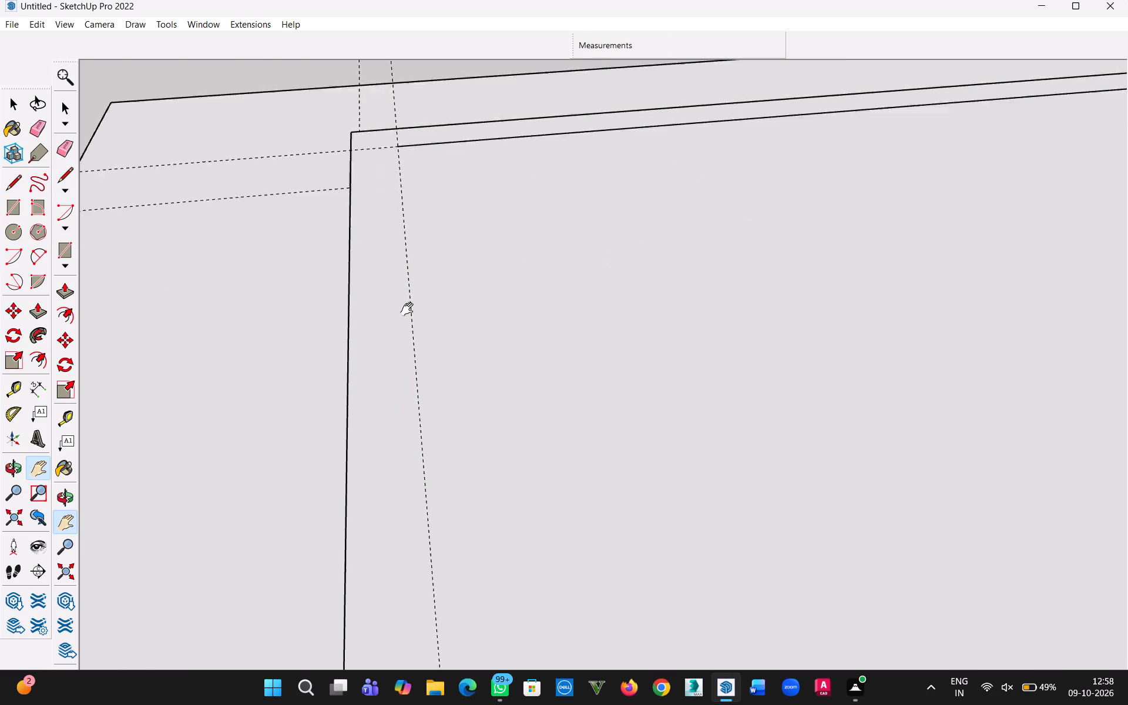
pyautogui.moveTo(409, 310); pyautogui.dragTo(409, 0)
pyautogui.scroll(-9, 475, 398)
pyautogui.moveTo(470, 487); pyautogui.dragTo(469, 496, button='middle')
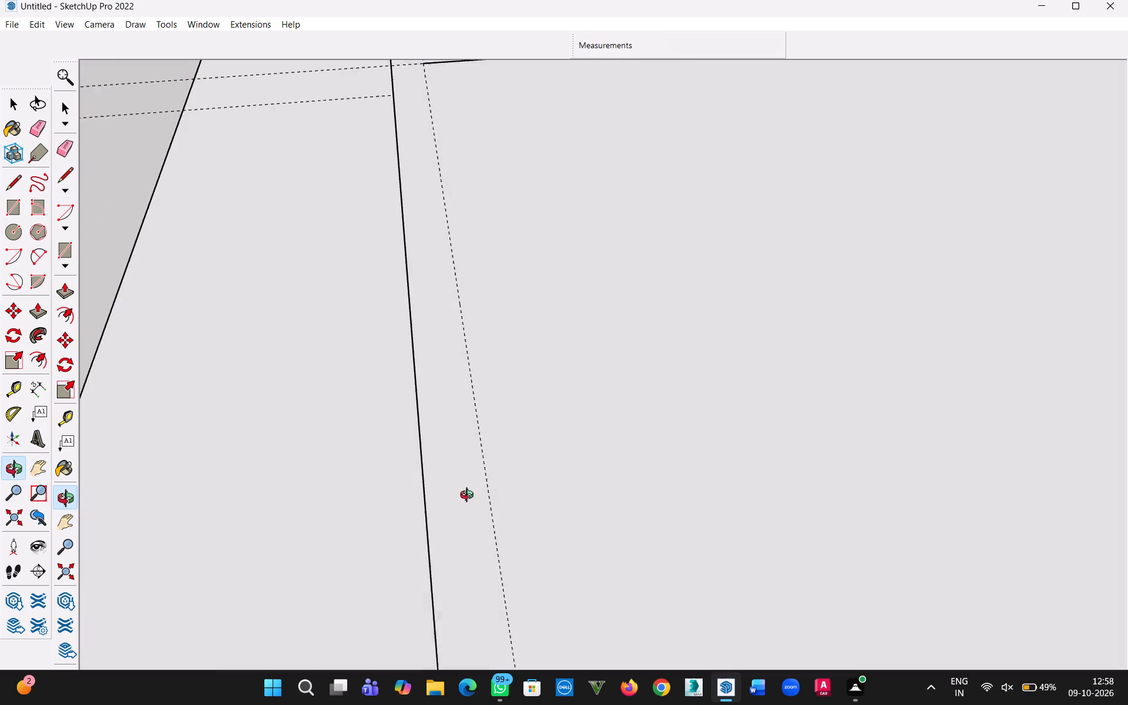
pyautogui.moveTo(469, 496); pyautogui.dragTo(470, 503, button='middle')
pyautogui.moveTo(508, 582); pyautogui.dragTo(445, 287)
pyautogui.press('Escape')
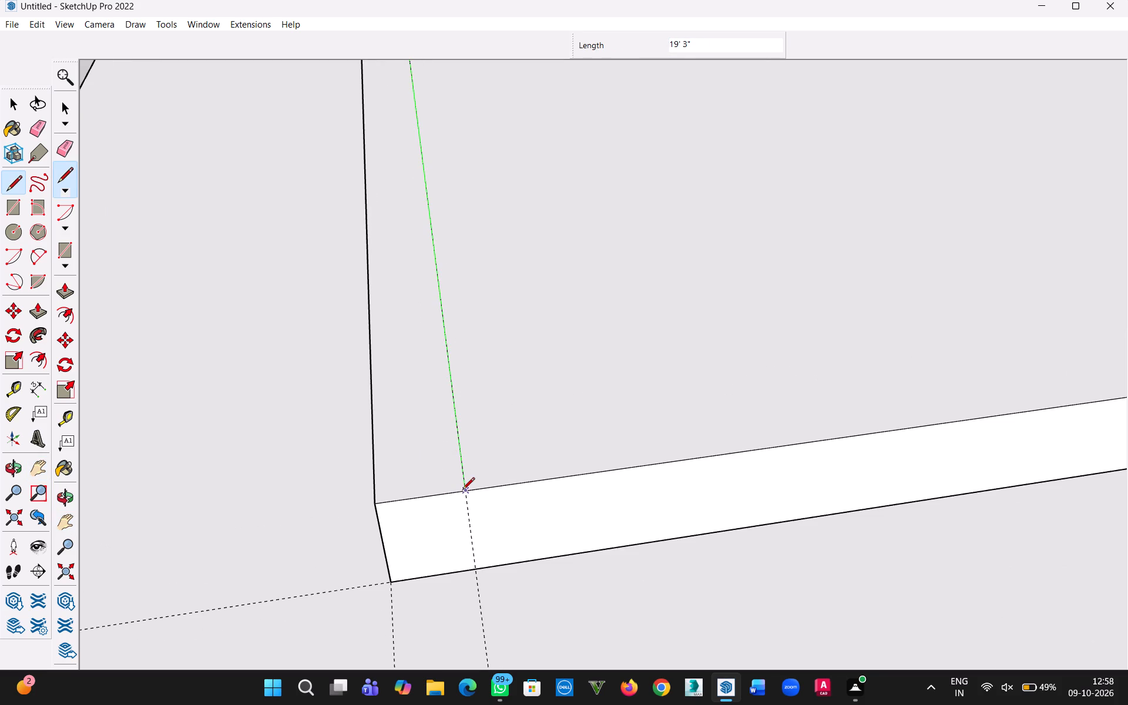
pyautogui.click(462, 491)
# Draw the left wall's 9" front end to the plinth's corner and its 20' outer edge to the back-left corner.
pyautogui.click(374, 498)
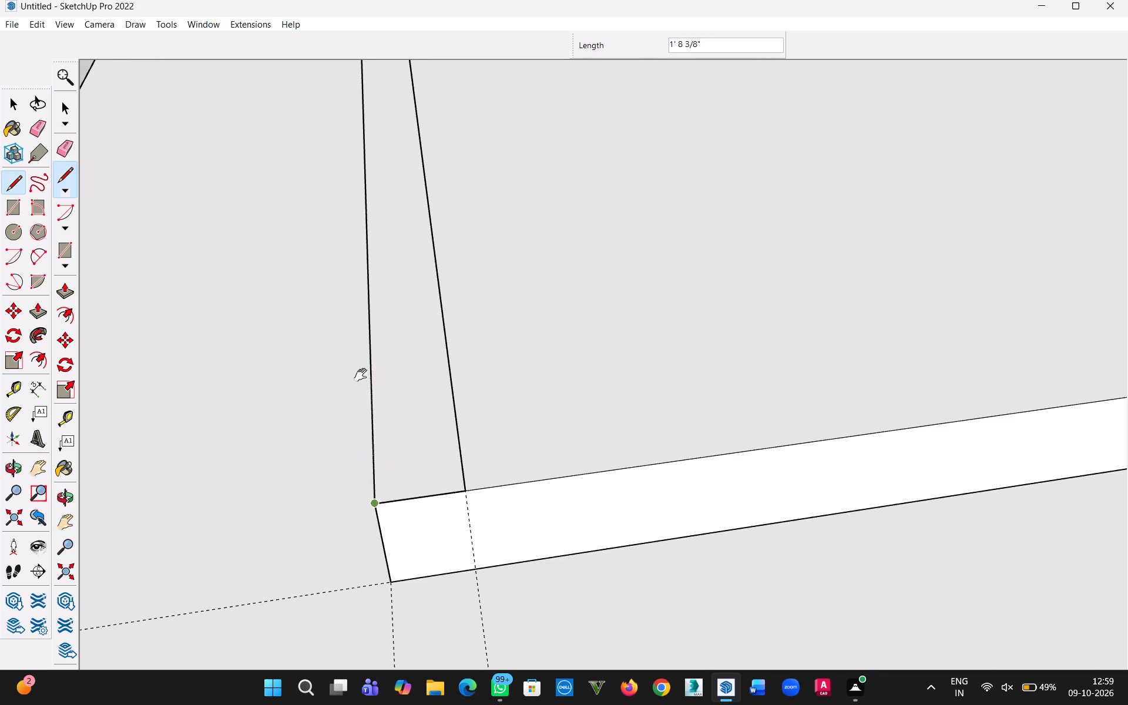
pyautogui.press('h')
pyautogui.moveTo(367, 375); pyautogui.dragTo(551, 704)
pyautogui.moveTo(483, 130); pyautogui.dragTo(519, 555)
pyautogui.scroll(5, 478, 496)
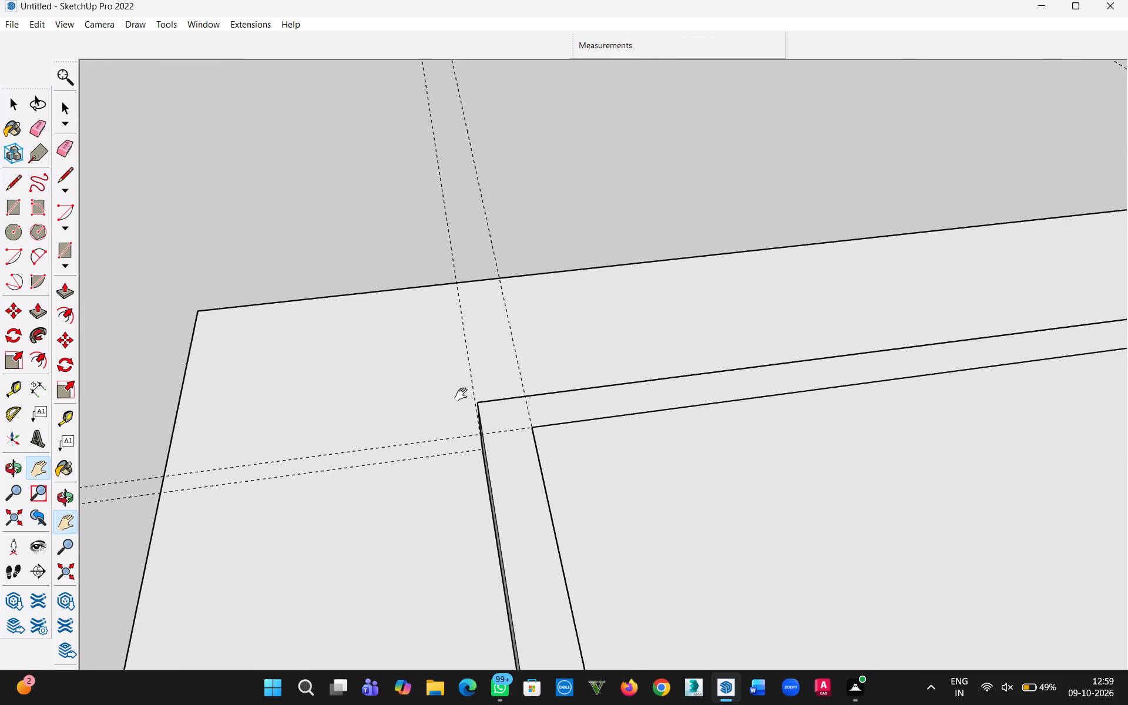
pyautogui.press('Escape')
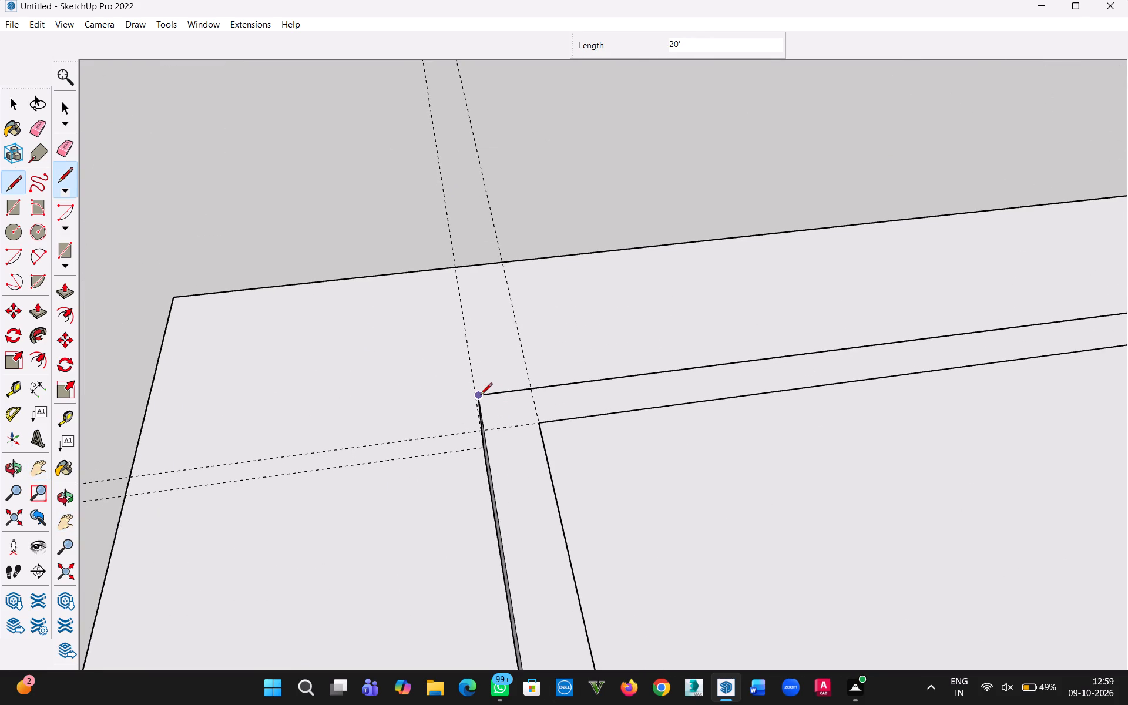
pyautogui.click(480, 396)
# Continue the outer wall outline along the plinth's back edge to the back-right corner.
pyautogui.press('h')
pyautogui.moveTo(794, 332); pyautogui.dragTo(135, 422)
pyautogui.moveTo(1032, 407); pyautogui.dragTo(770, 477)
pyautogui.press('Escape')
pyautogui.click(751, 401)
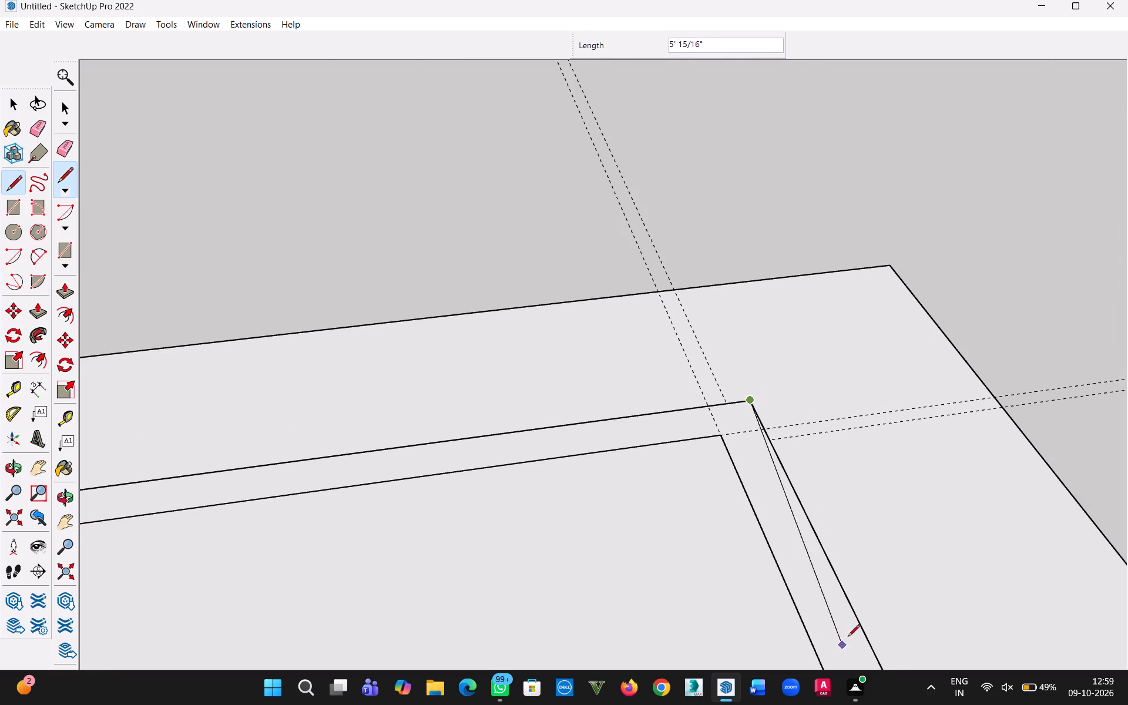
# Continue the outline along the plinth's right edge to the front corner and close it with the right wall's 9" front end.
pyautogui.press('h')
pyautogui.moveTo(841, 625); pyautogui.dragTo(558, 10)
pyautogui.moveTo(769, 453); pyautogui.dragTo(564, 38)
pyautogui.scroll(-10, 629, 209)
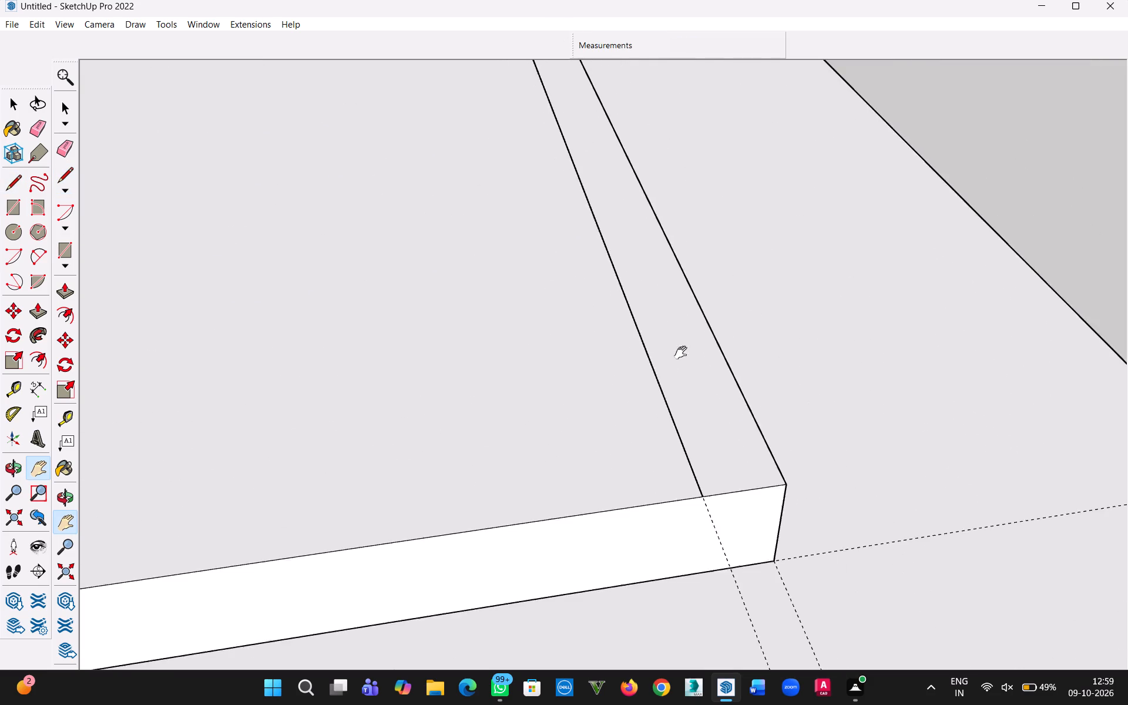
pyautogui.moveTo(690, 415); pyautogui.dragTo(574, 352)
pyautogui.press('Escape')
pyautogui.click(661, 418)
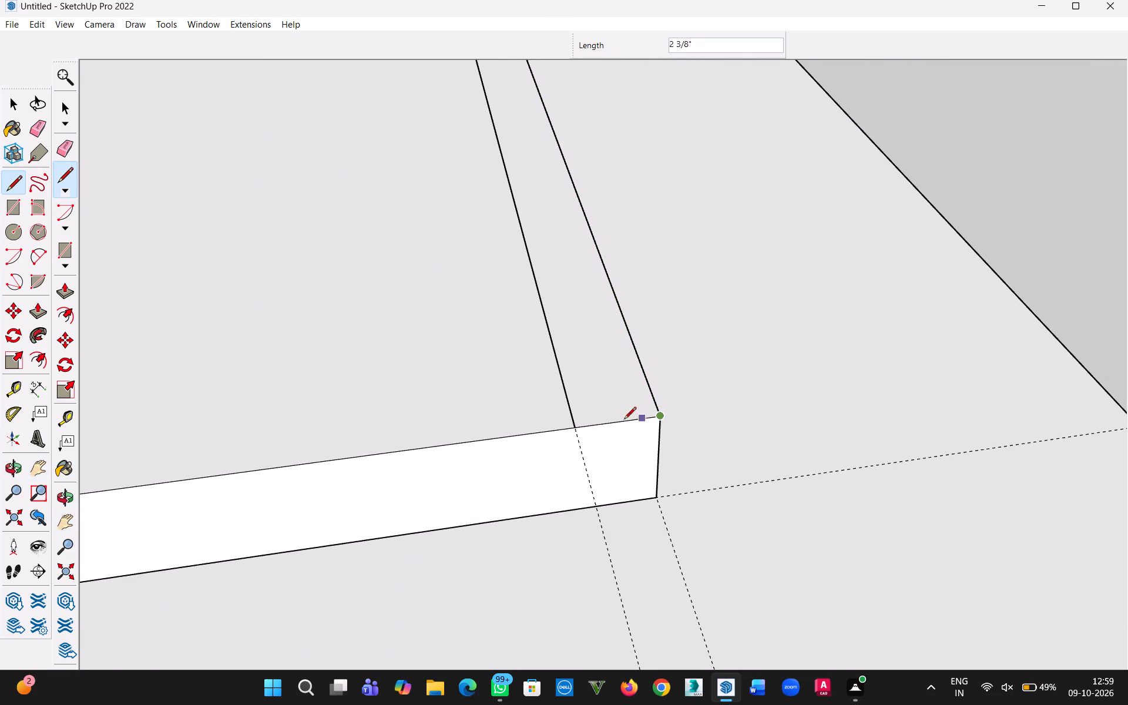
pyautogui.click(578, 426)
# Push/Pull the U-shaped wall face upward 10' to raise the three walls.
pyautogui.scroll(-5, 785, 459)
pyautogui.press('p')
pyautogui.click(657, 381)
pyautogui.scroll(-4, 611, 314)
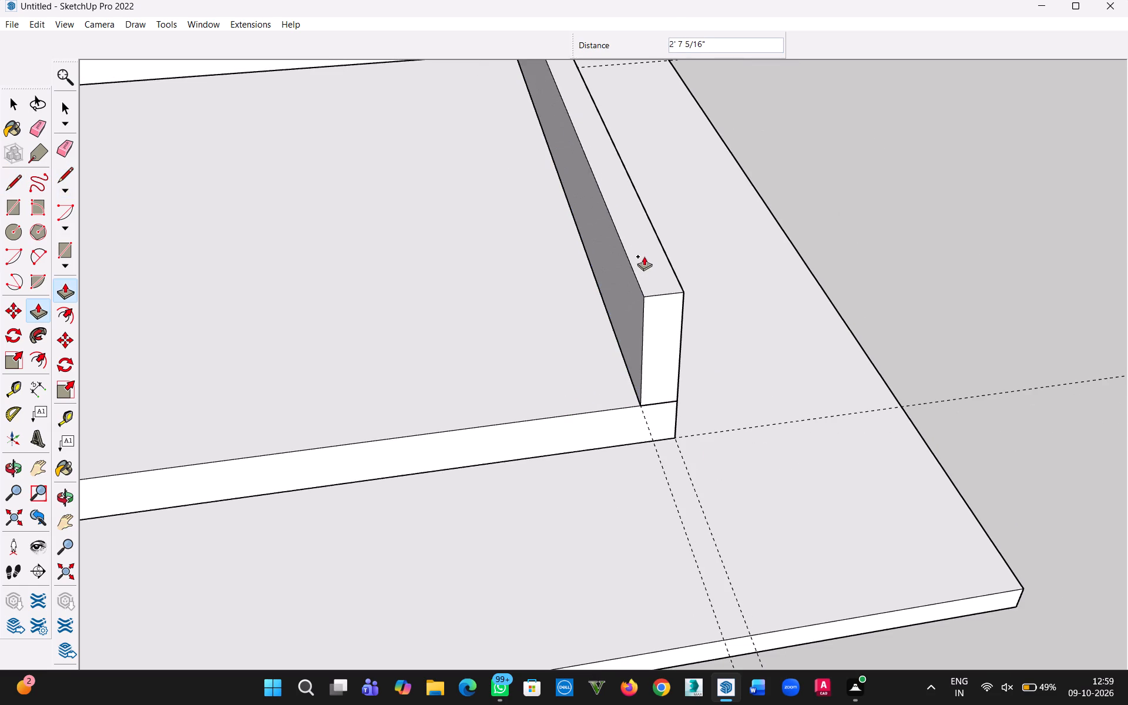
pyautogui.write('10')
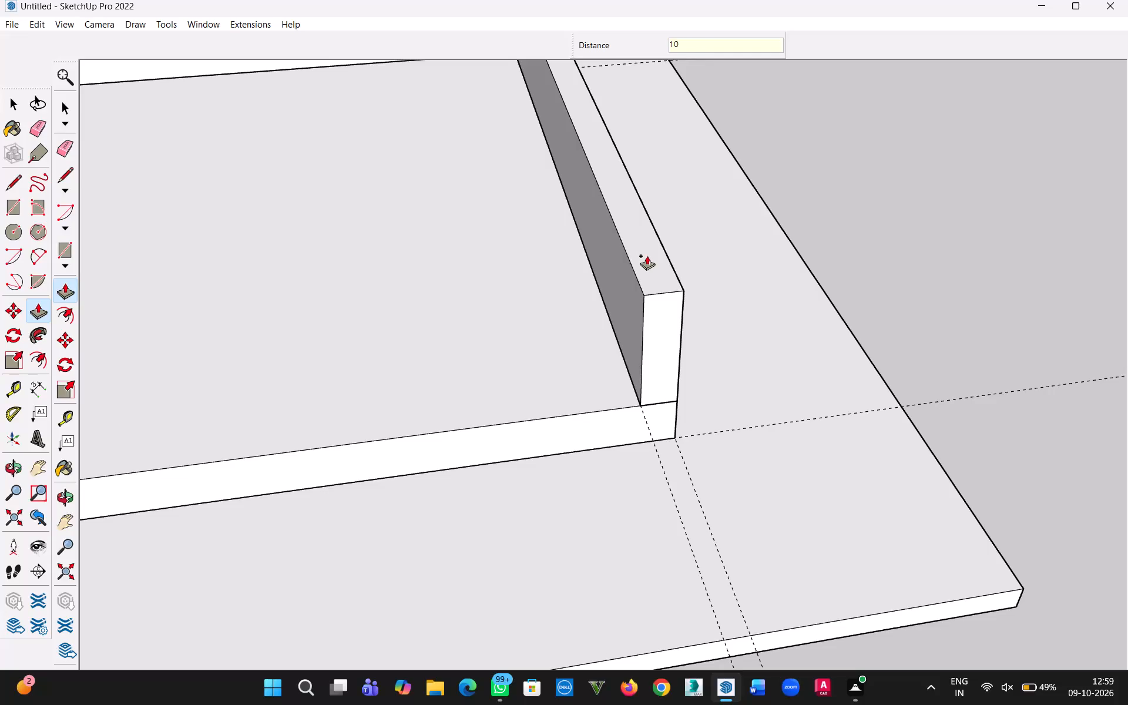
pyautogui.press("'")
pyautogui.press('Return')
# Select all the connected geometry of the three walls, make it a group, and clear the selection.
pyautogui.click(12, 105)
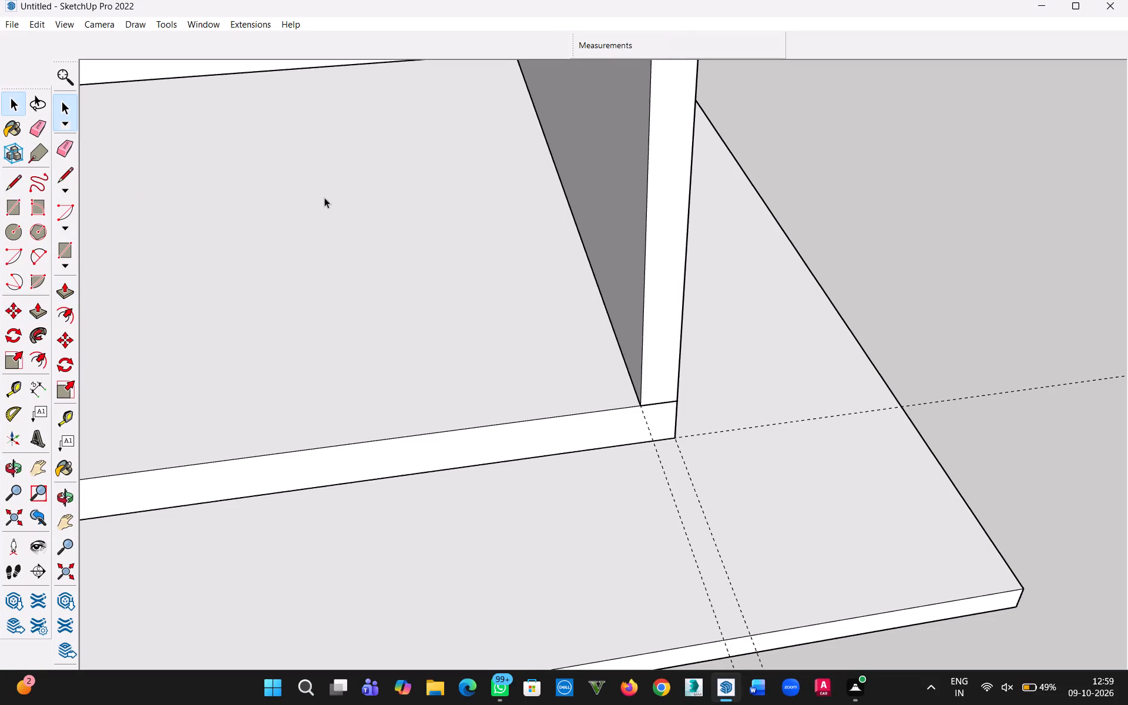
pyautogui.click(980, 230)
pyautogui.scroll(-11, 803, 317)
pyautogui.tripleClick(719, 272)
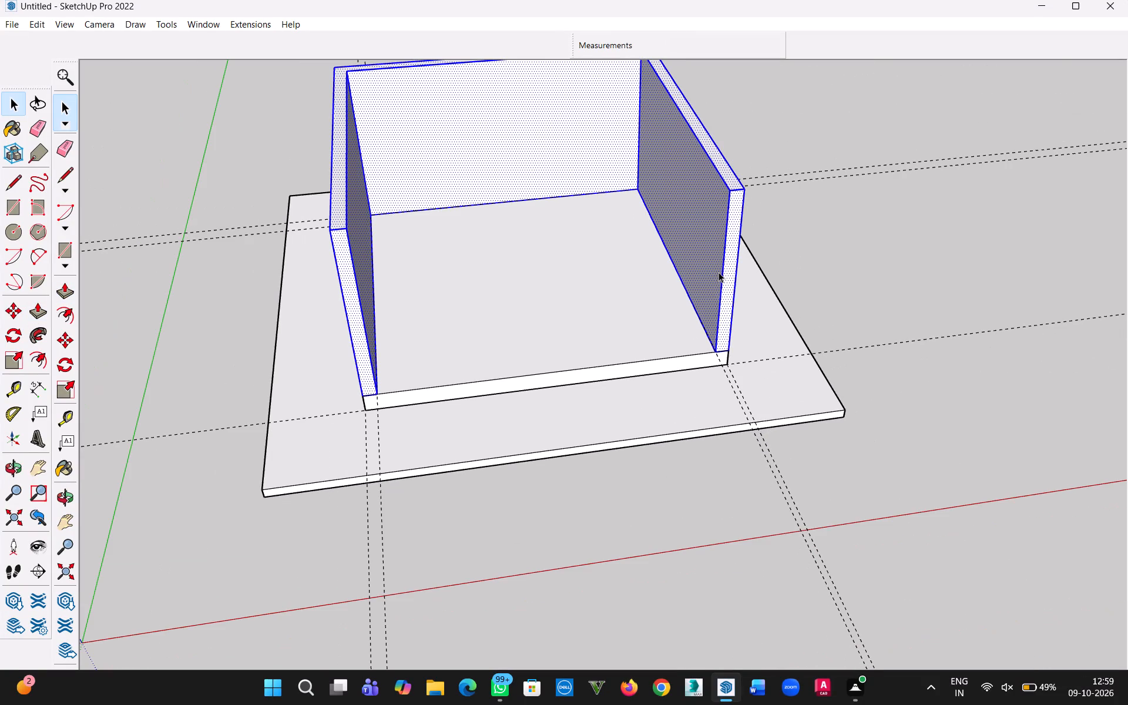
pyautogui.rightClick(719, 272)
pyautogui.click(787, 395)
pyautogui.click(530, 407)
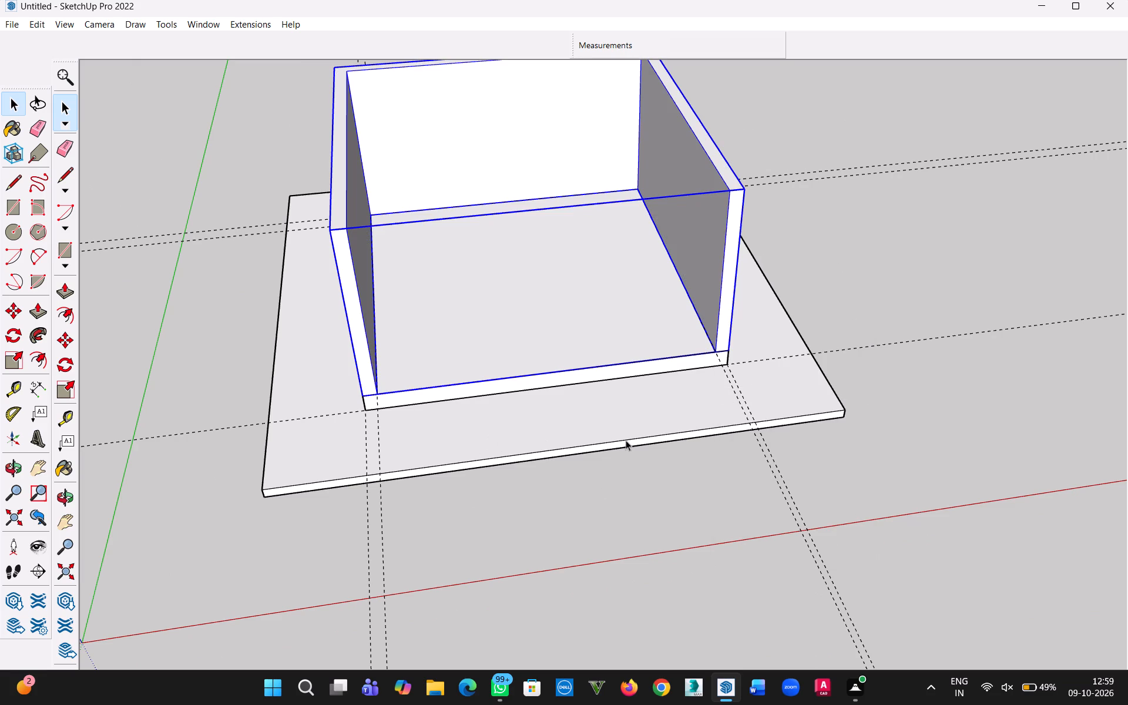
pyautogui.click(875, 298)
# Draw an upright 6" by 20' rotated rectangle along the outer top edge of the back wall.
pyautogui.moveTo(858, 314); pyautogui.dragTo(360, 303, button='middle')
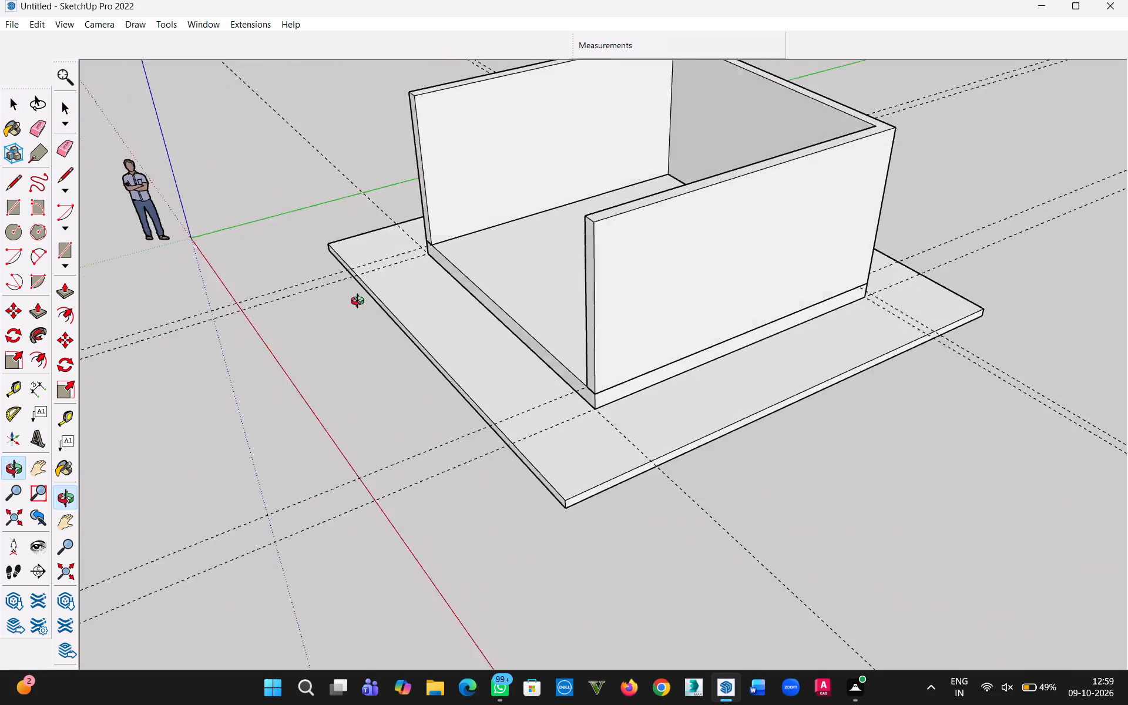
pyautogui.moveTo(360, 303); pyautogui.dragTo(198, 287, button='middle')
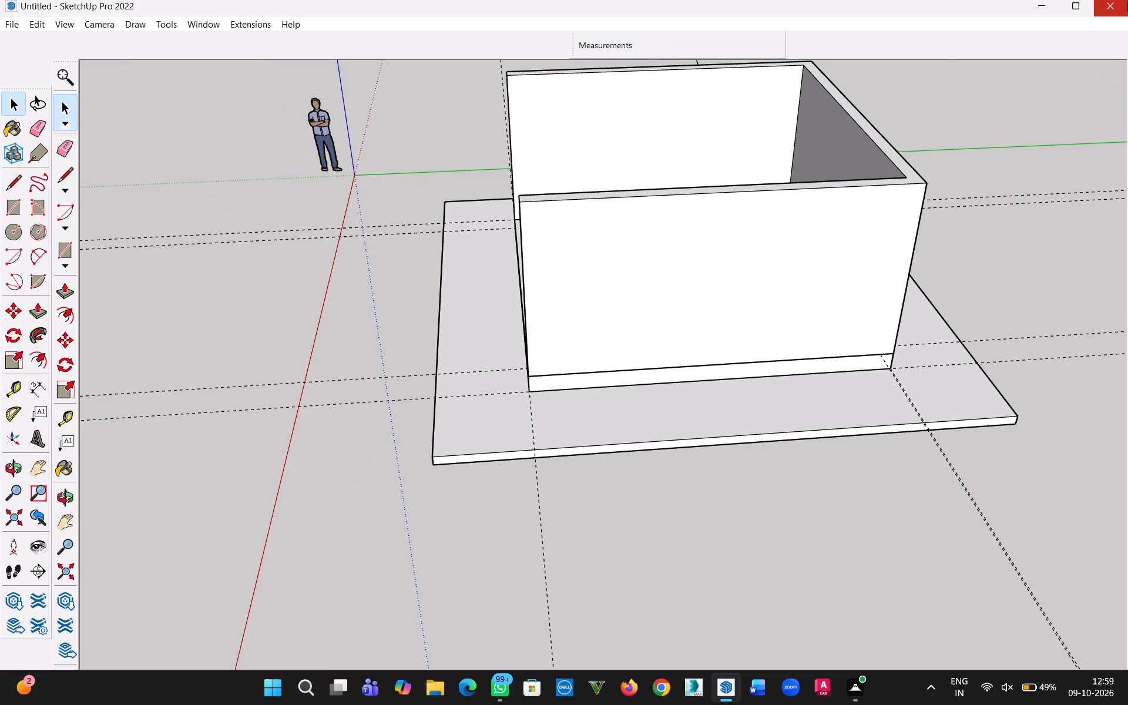
pyautogui.moveTo(803, 213); pyautogui.dragTo(892, 344, button='middle')
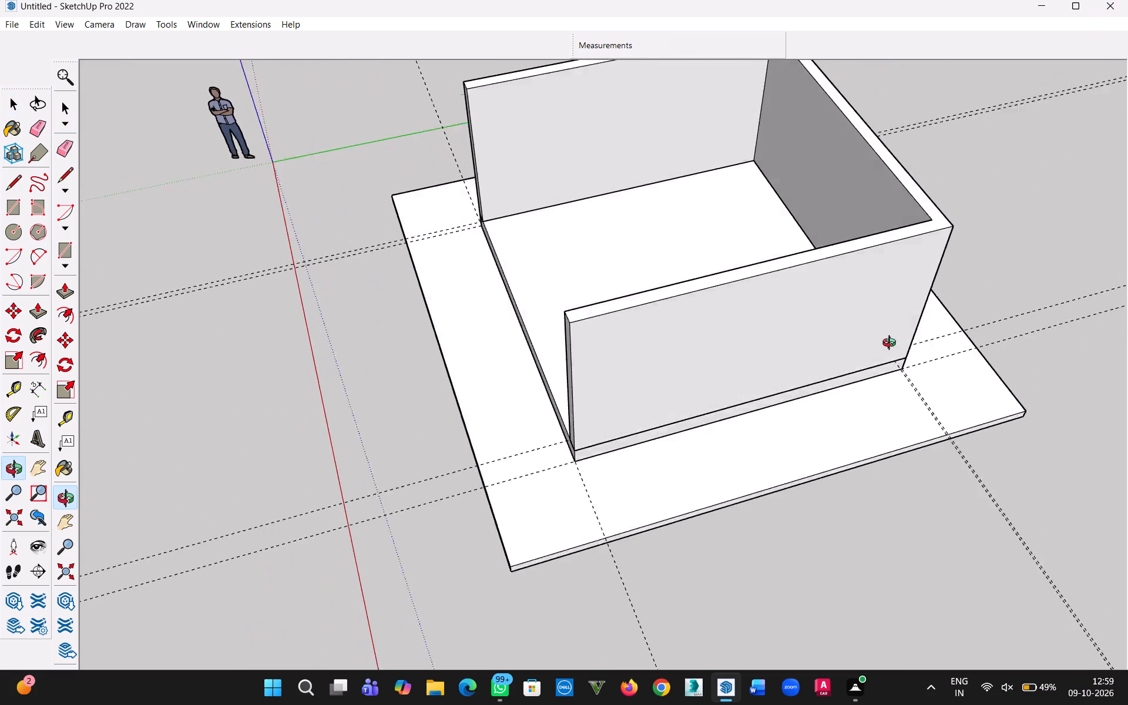
pyautogui.moveTo(892, 344); pyautogui.dragTo(896, 355, button='middle')
pyautogui.scroll(2, 842, 268)
pyautogui.moveTo(921, 254); pyautogui.dragTo(785, 271, button='middle')
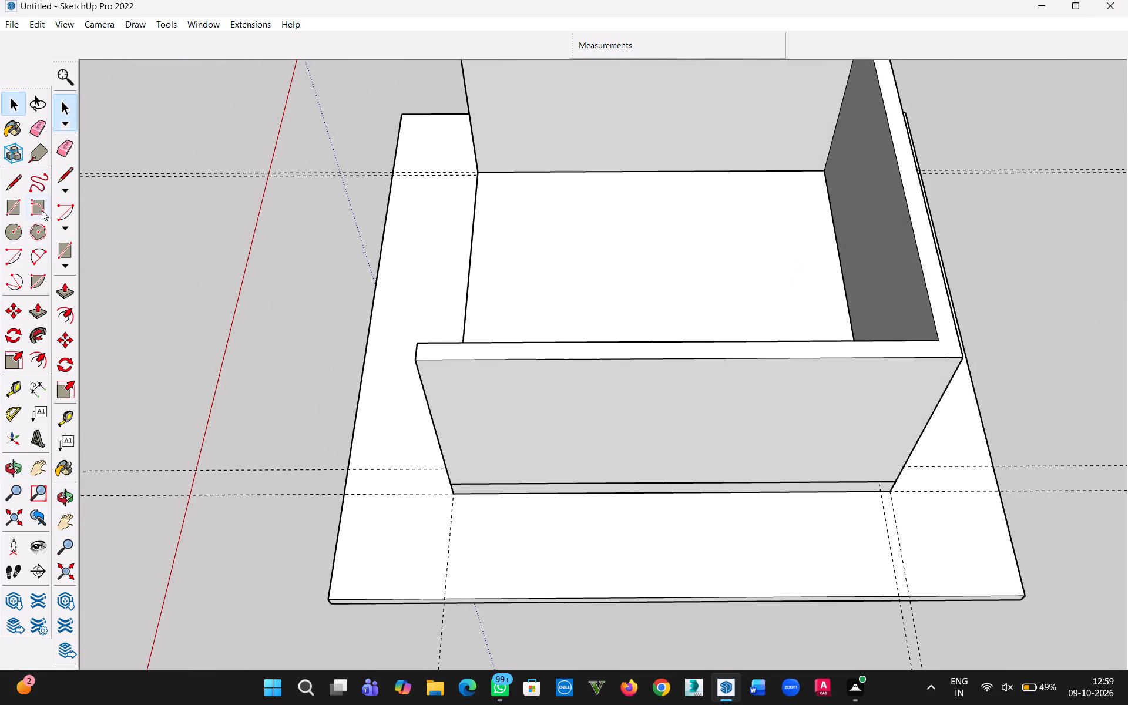
pyautogui.click(40, 210)
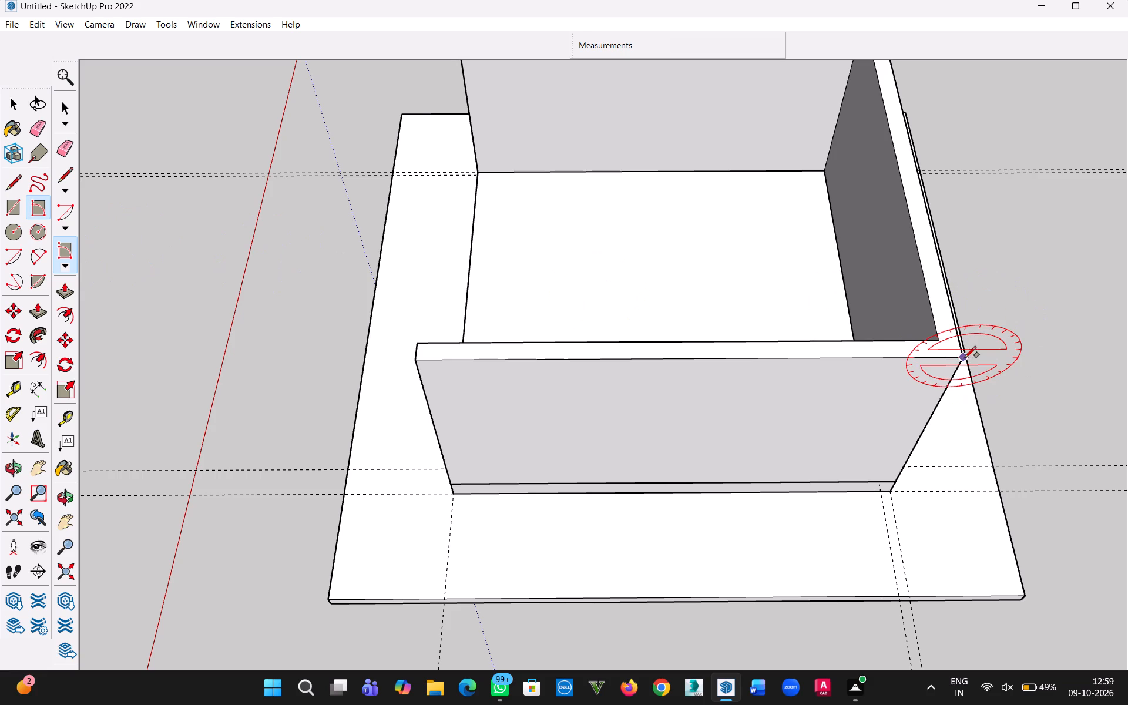
pyautogui.click(965, 358)
pyautogui.write('6"')
pyautogui.press('Return')
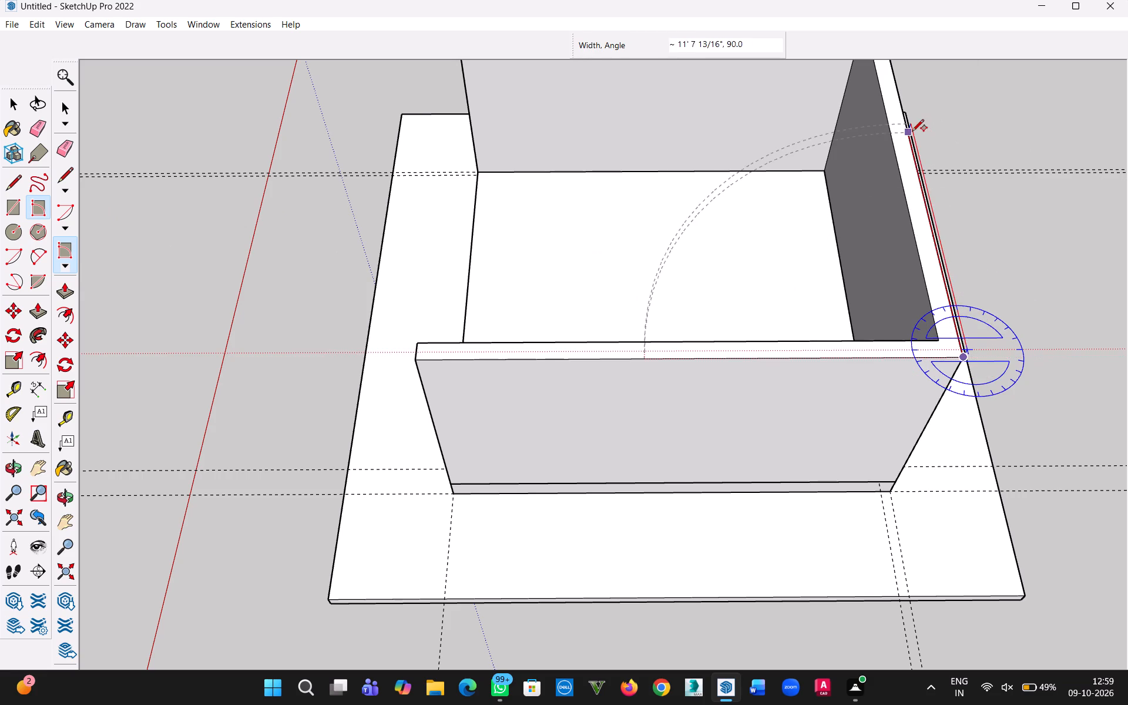
pyautogui.press('h')
pyautogui.moveTo(911, 132); pyautogui.dragTo(897, 465)
pyautogui.press('Escape')
pyautogui.scroll(9, 867, 438)
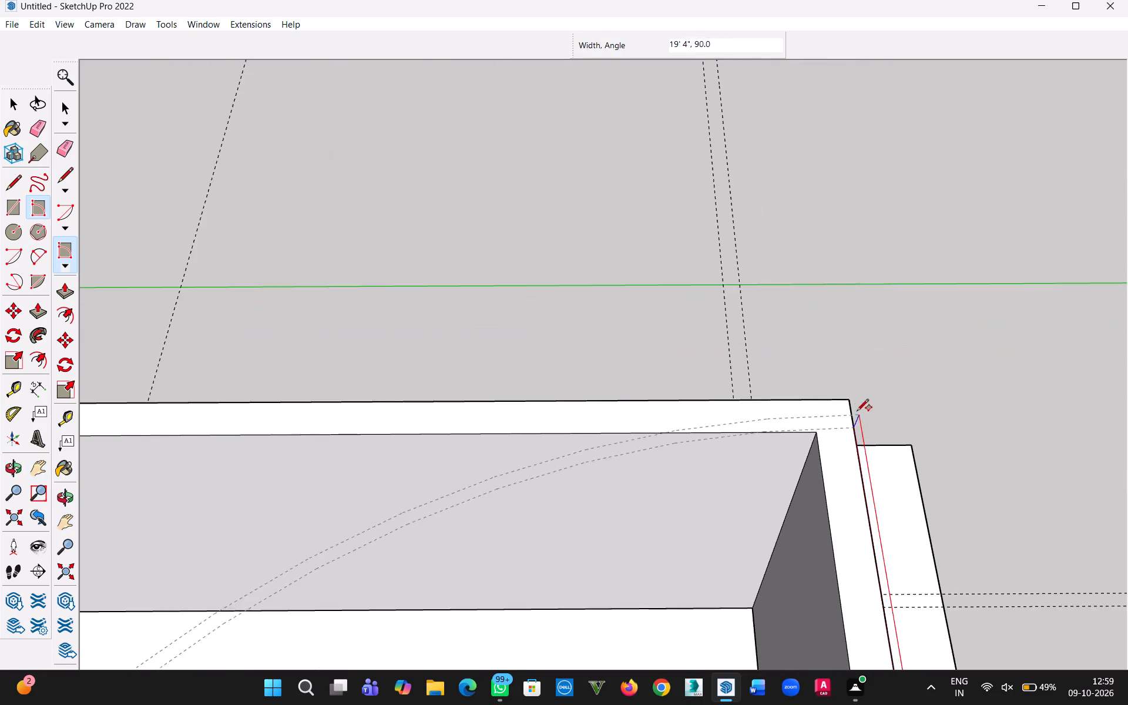
pyautogui.scroll(16, 857, 411)
pyautogui.scroll(-4, 808, 401)
pyautogui.click(735, 397)
pyautogui.scroll(-15, 734, 399)
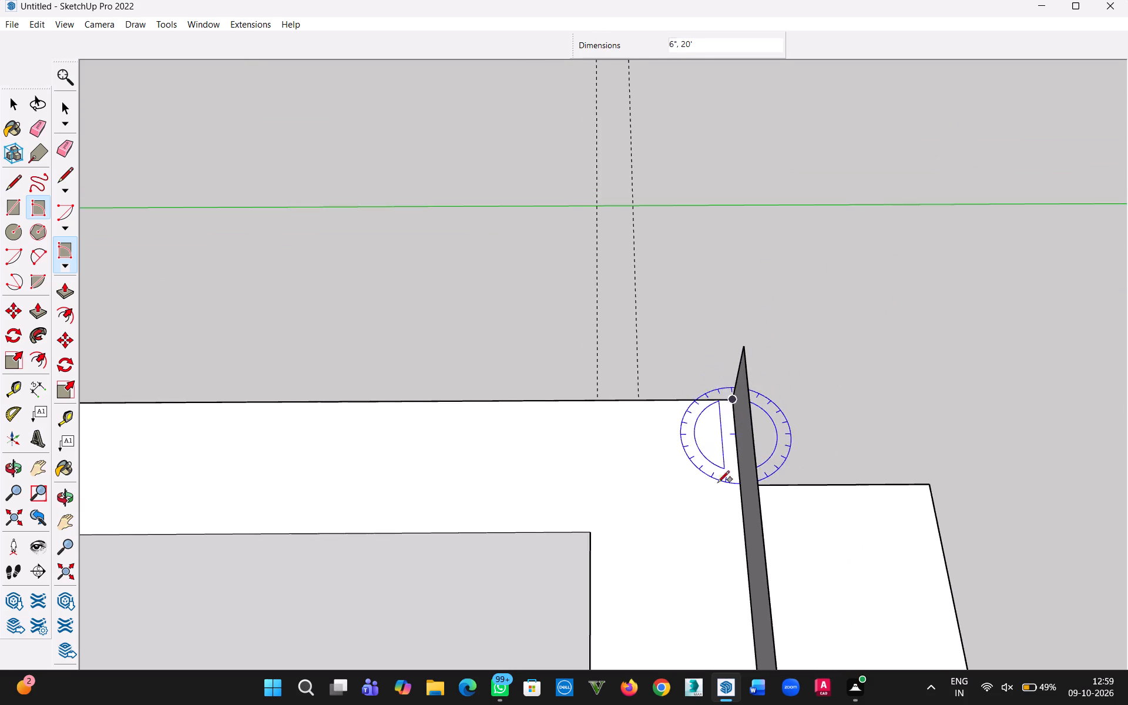
pyautogui.scroll(-7, 718, 482)
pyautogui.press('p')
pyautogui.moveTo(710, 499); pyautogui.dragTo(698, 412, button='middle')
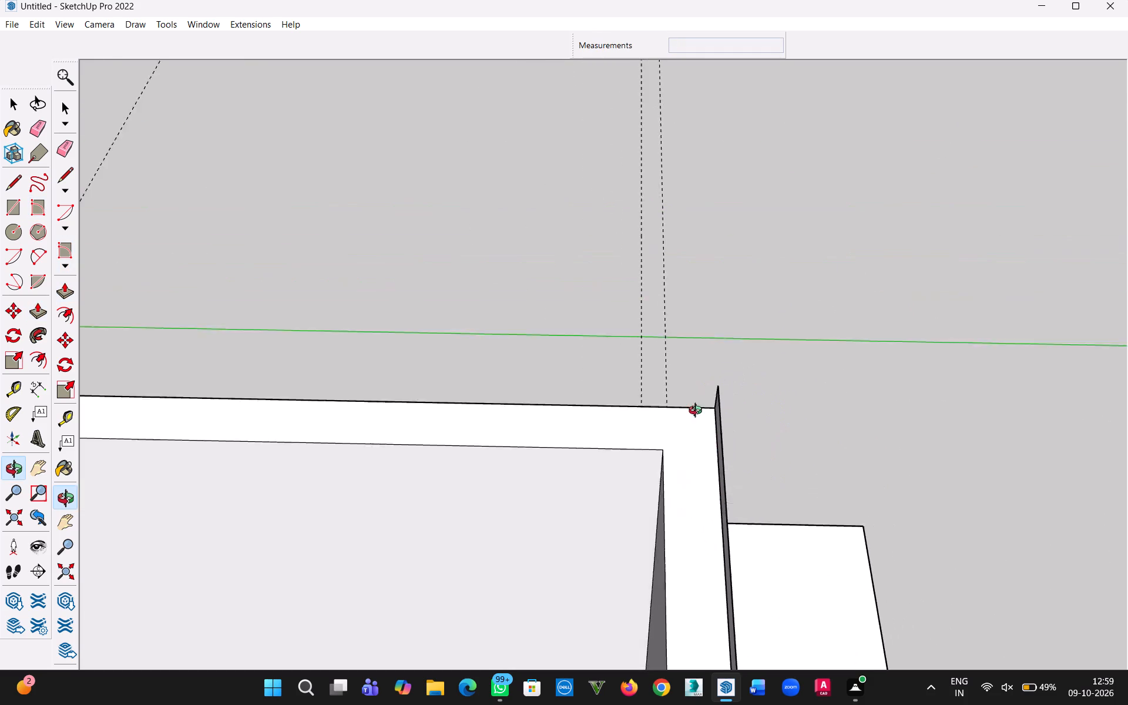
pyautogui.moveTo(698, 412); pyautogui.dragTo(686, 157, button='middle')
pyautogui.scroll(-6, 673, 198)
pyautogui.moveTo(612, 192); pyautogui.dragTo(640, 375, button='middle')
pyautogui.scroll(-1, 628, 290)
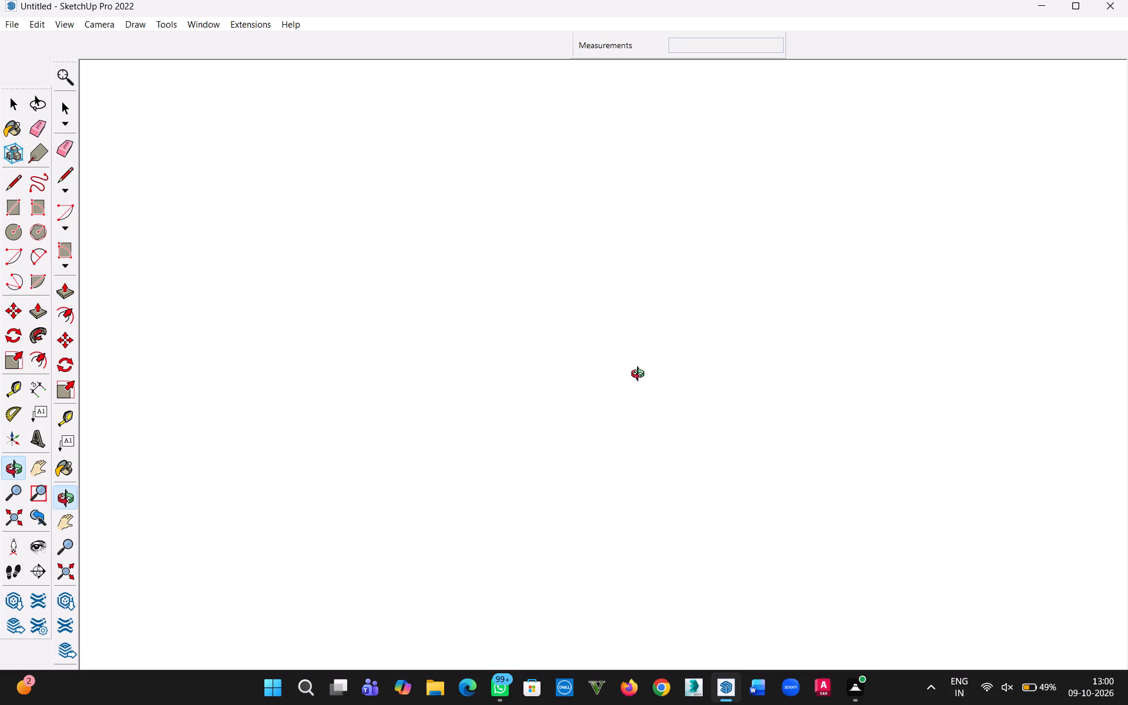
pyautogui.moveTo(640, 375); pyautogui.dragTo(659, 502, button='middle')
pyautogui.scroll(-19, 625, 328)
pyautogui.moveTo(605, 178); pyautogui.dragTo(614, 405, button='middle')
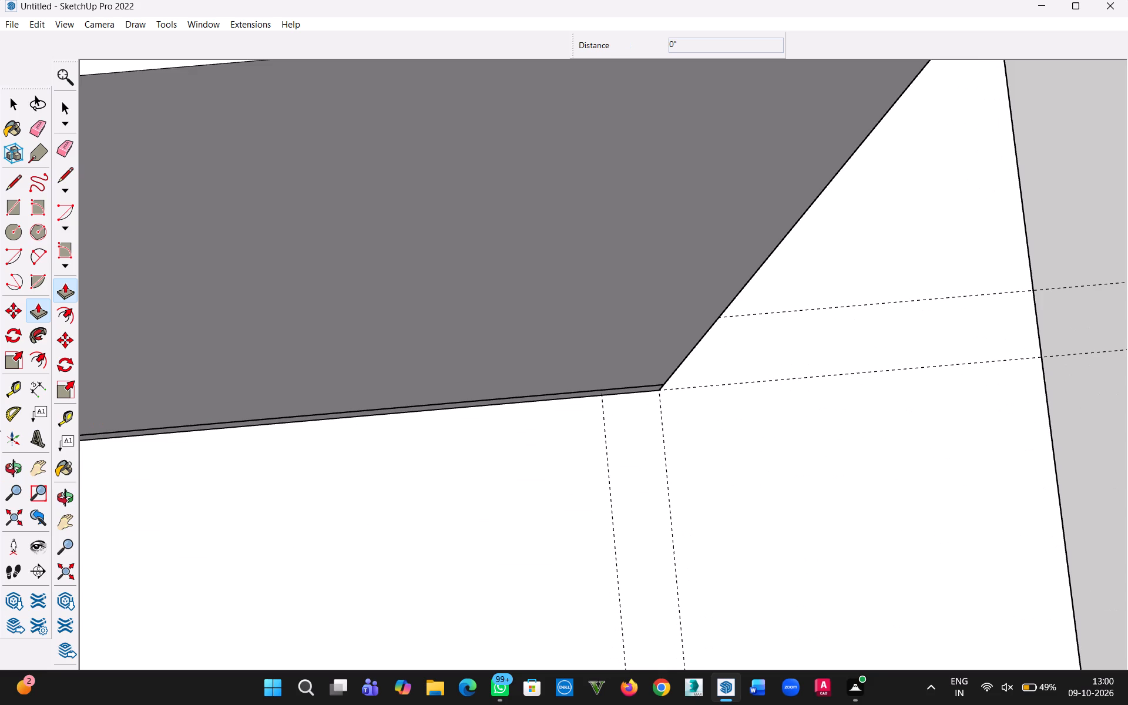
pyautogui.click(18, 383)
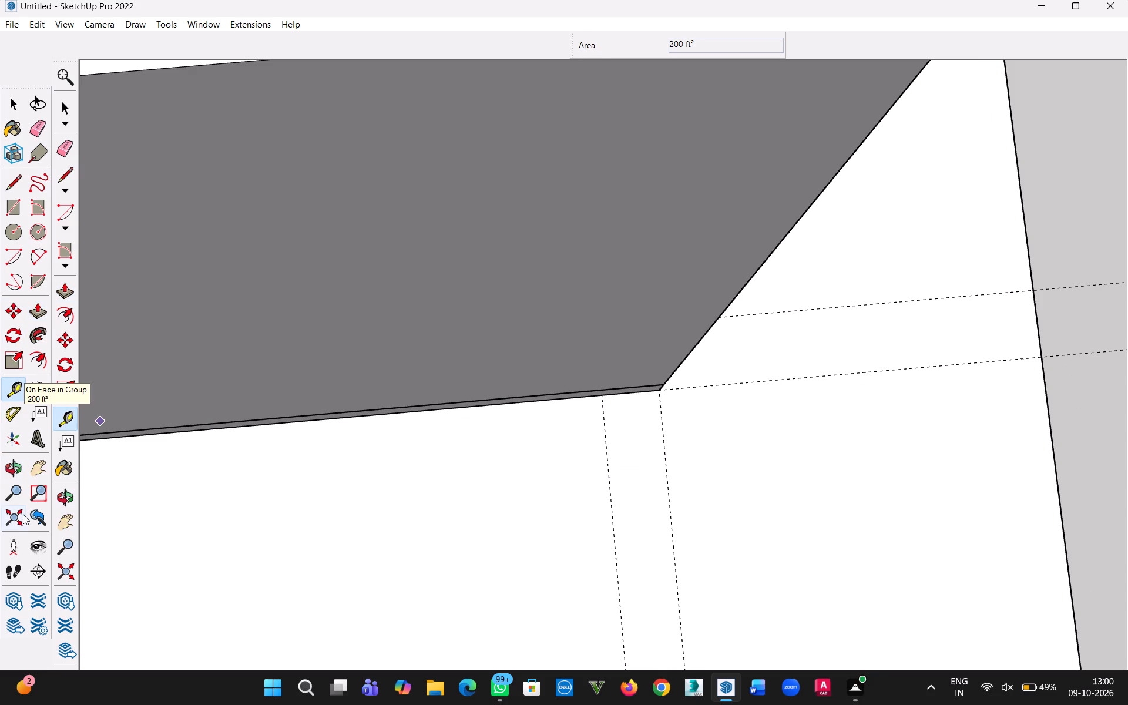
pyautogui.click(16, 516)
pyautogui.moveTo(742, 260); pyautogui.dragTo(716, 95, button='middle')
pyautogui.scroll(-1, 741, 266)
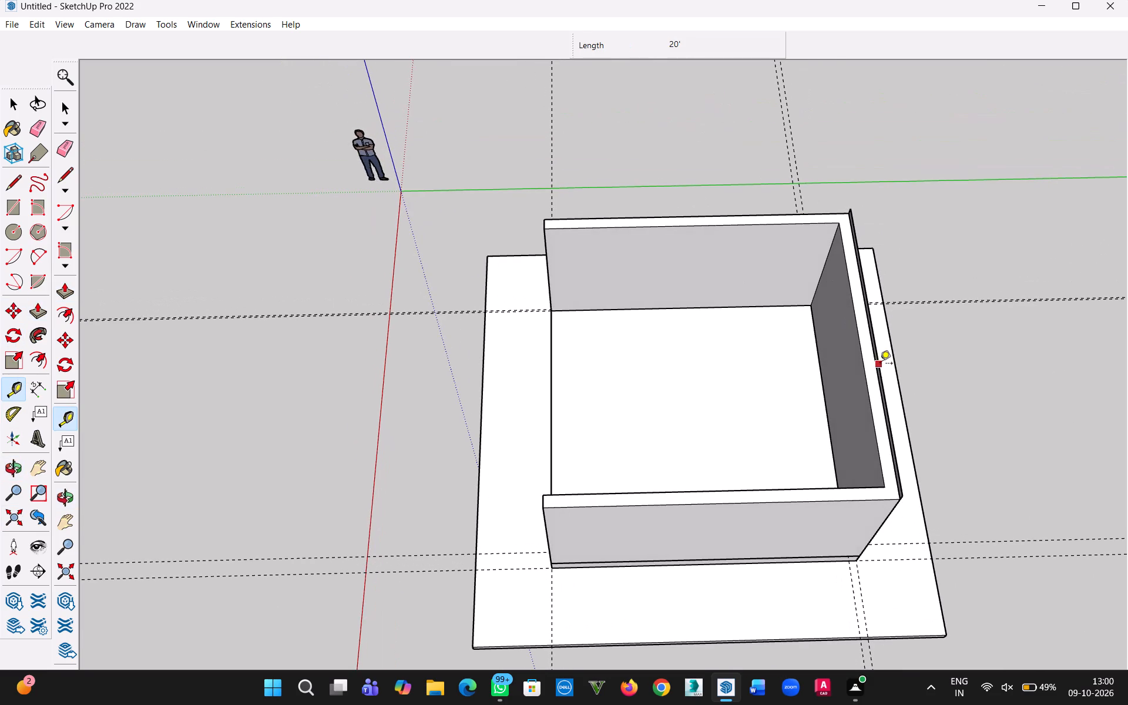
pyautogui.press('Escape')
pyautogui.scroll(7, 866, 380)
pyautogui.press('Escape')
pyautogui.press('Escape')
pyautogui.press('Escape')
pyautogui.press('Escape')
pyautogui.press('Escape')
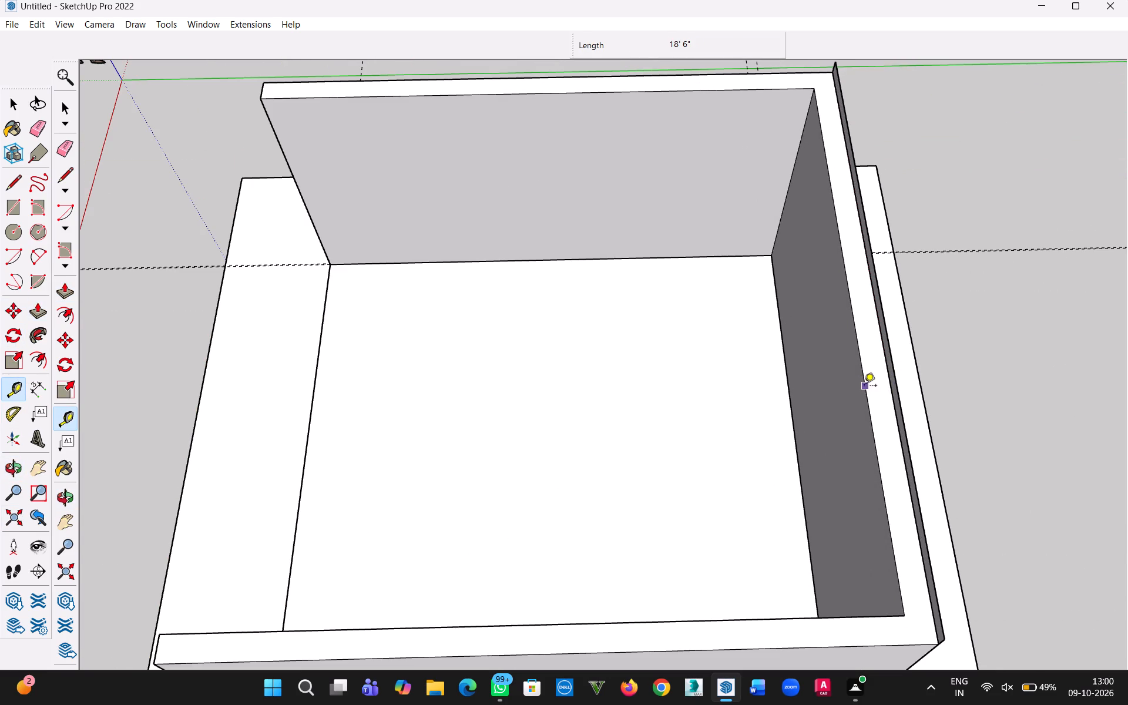
# Push/Pull the upright 6" rectangle 20' forward over the walls to the front end, forming the roof slab.
pyautogui.press('p')
pyautogui.scroll(1, 881, 388)
pyautogui.moveTo(883, 388); pyautogui.dragTo(905, 231, button='middle')
pyautogui.scroll(3, 943, 323)
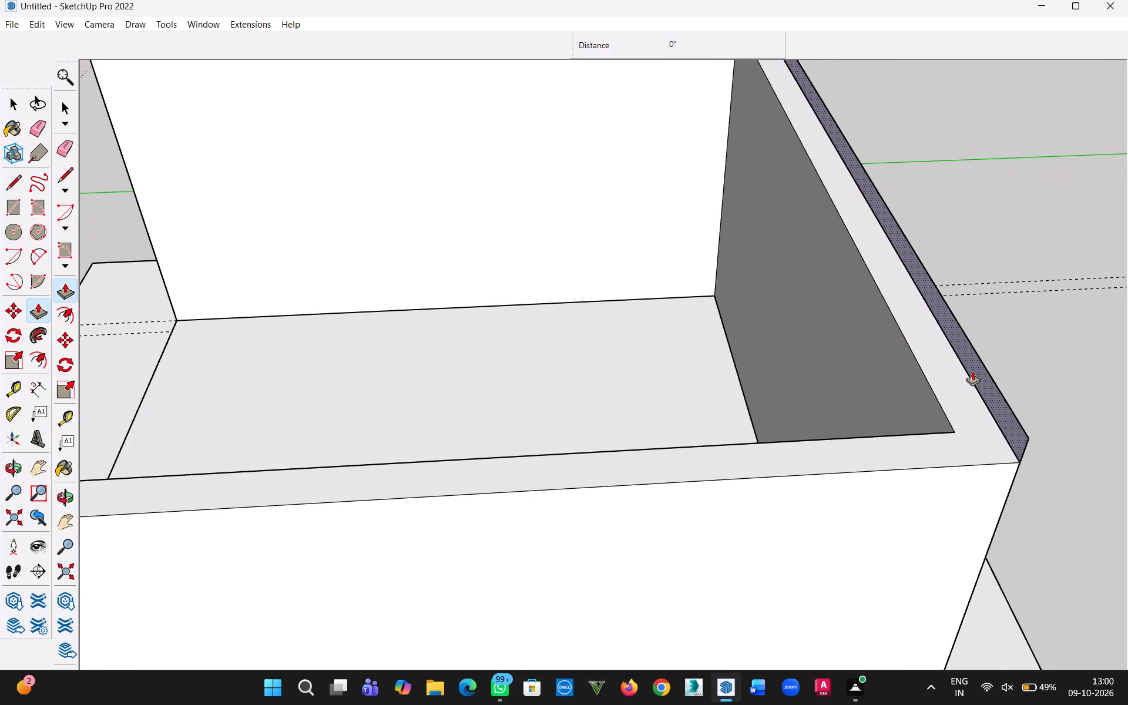
pyautogui.click(981, 366)
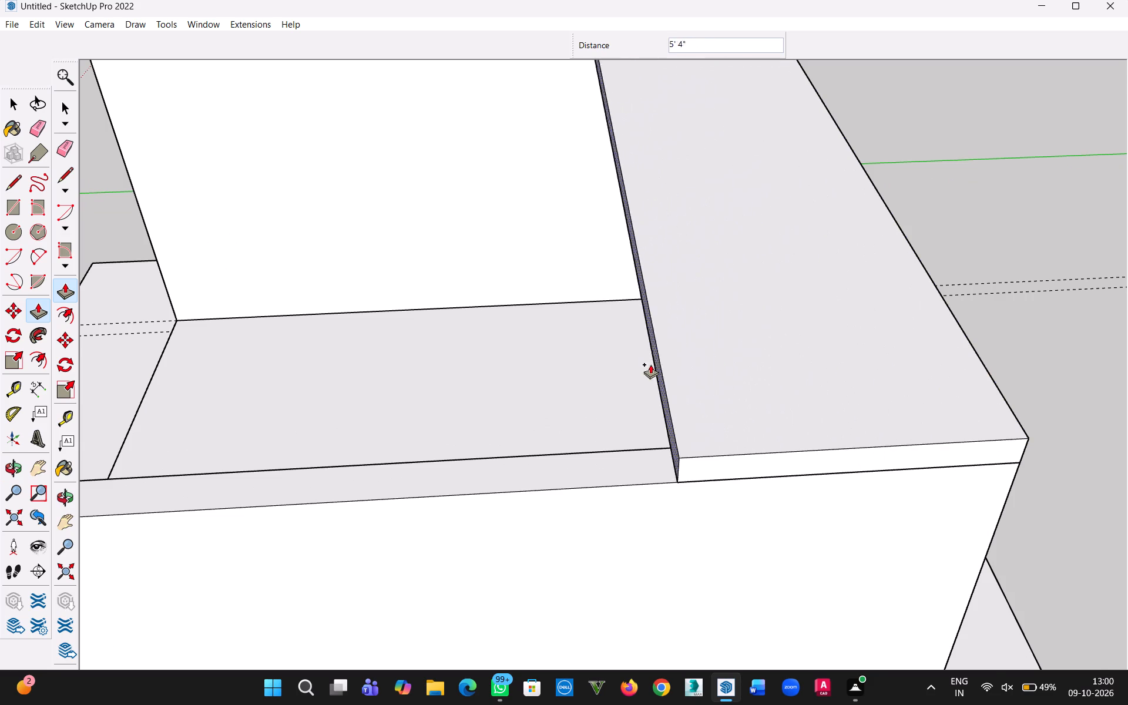
pyautogui.scroll(-3, 650, 365)
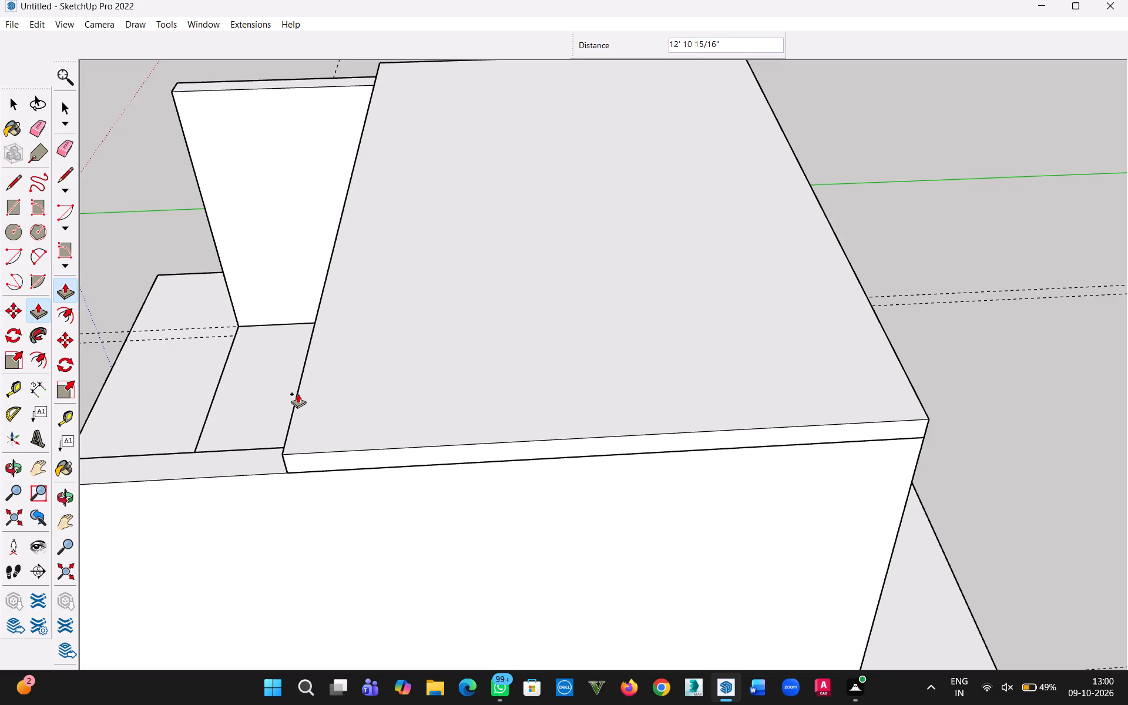
pyautogui.moveTo(297, 394); pyautogui.dragTo(512, 362, button='middle')
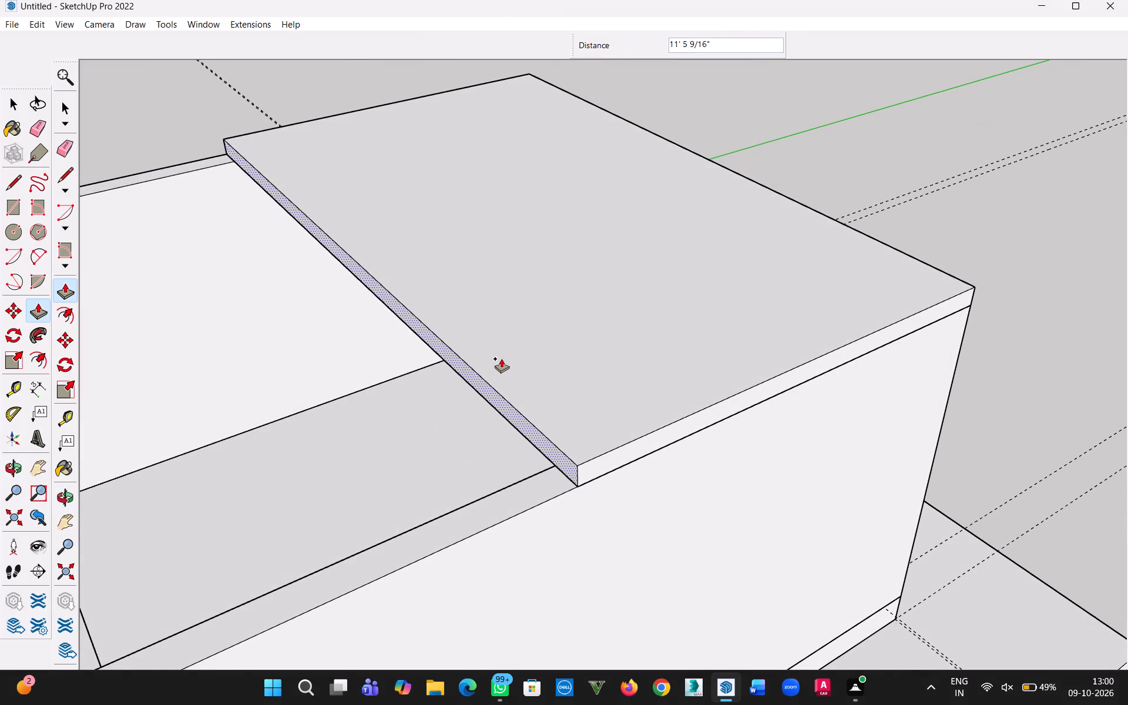
pyautogui.moveTo(387, 376); pyautogui.dragTo(404, 387, button='middle')
pyautogui.scroll(-3, 388, 405)
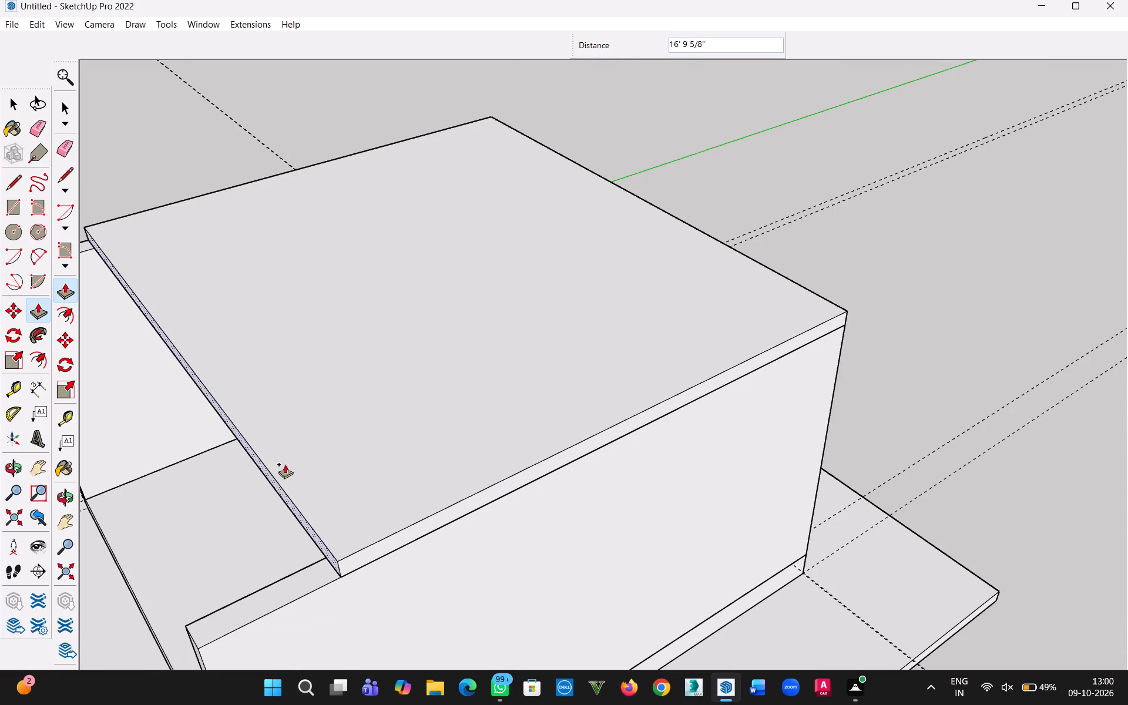
pyautogui.press('h')
pyautogui.moveTo(289, 457); pyautogui.dragTo(637, 355)
pyautogui.moveTo(636, 356); pyautogui.dragTo(516, 370, button='middle')
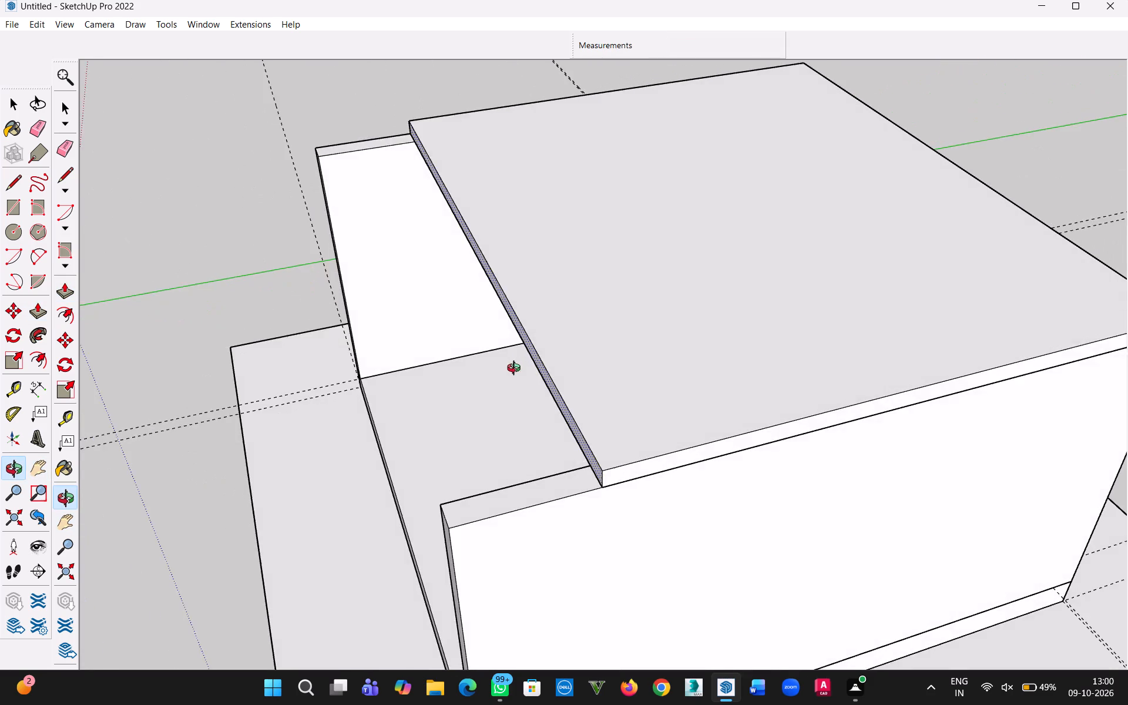
pyautogui.moveTo(516, 370); pyautogui.dragTo(499, 375, button='middle')
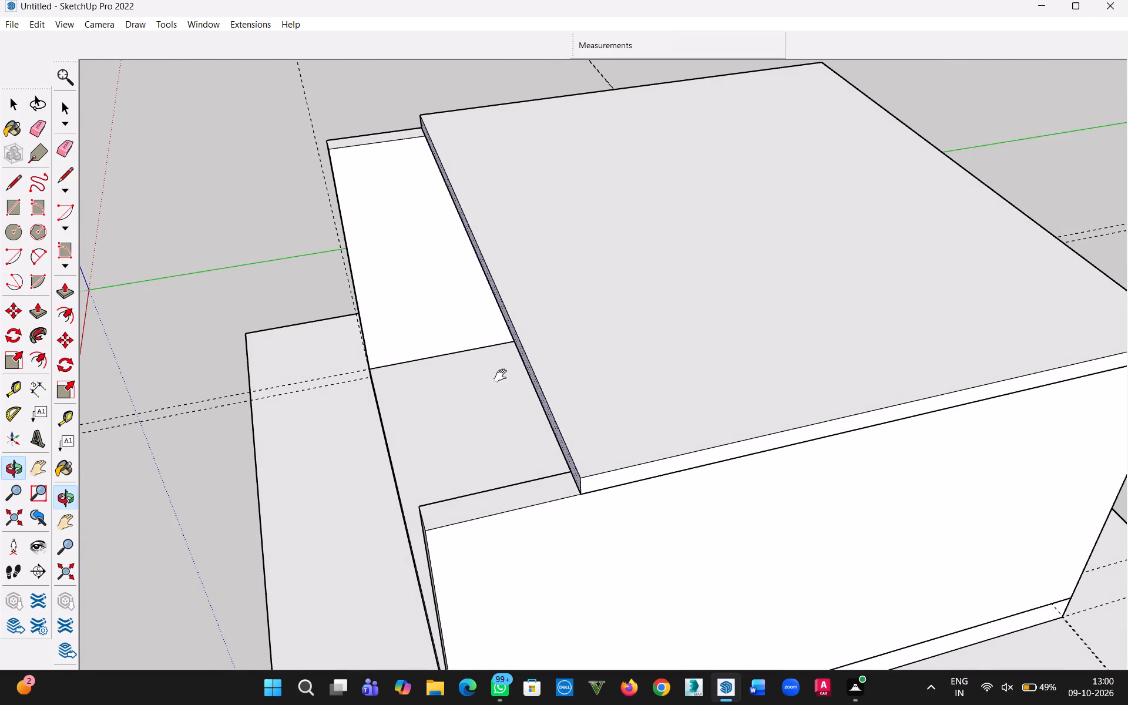
pyautogui.press('Escape')
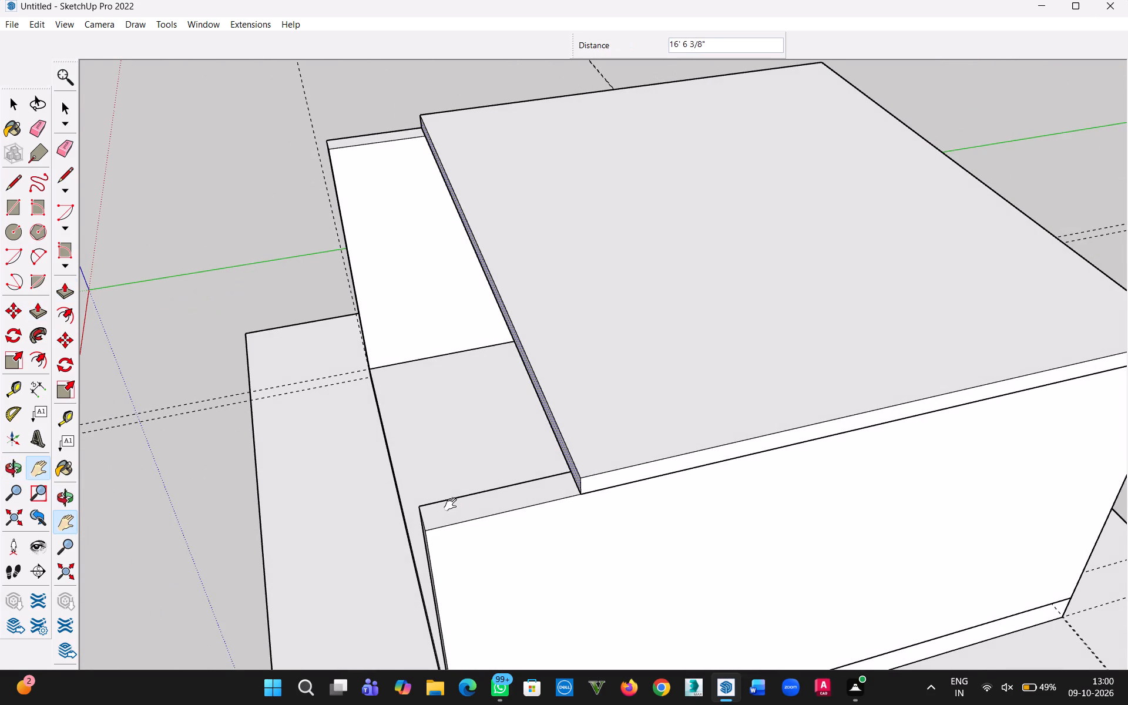
pyautogui.moveTo(430, 519); pyautogui.dragTo(642, 382, button='middle')
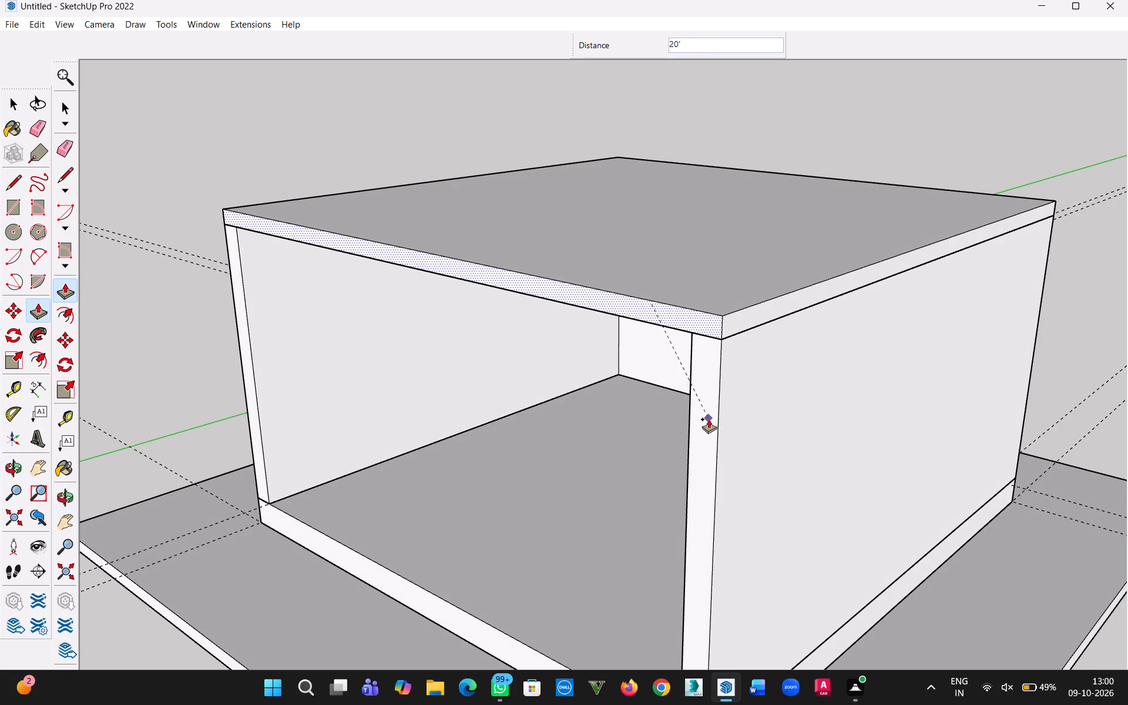
pyautogui.click(709, 419)
pyautogui.click(12, 106)
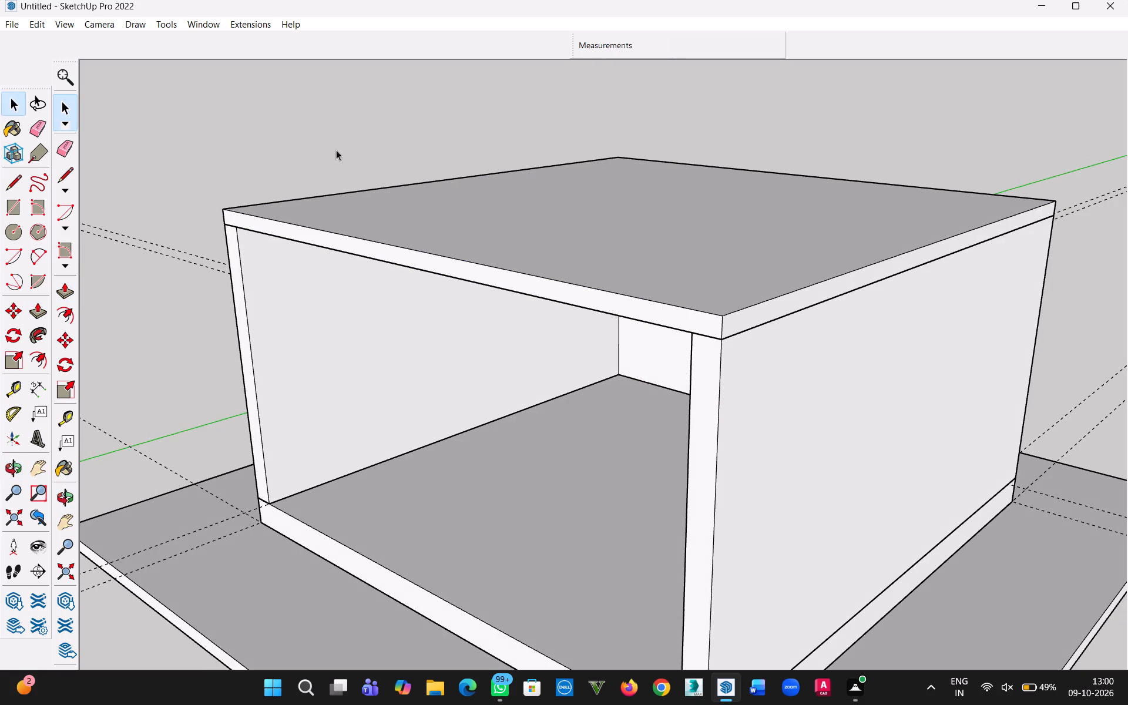
# Place a guide on the room floor 4' behind the plinth's top front edge.
pyautogui.moveTo(337, 150); pyautogui.dragTo(573, 265, button='middle')
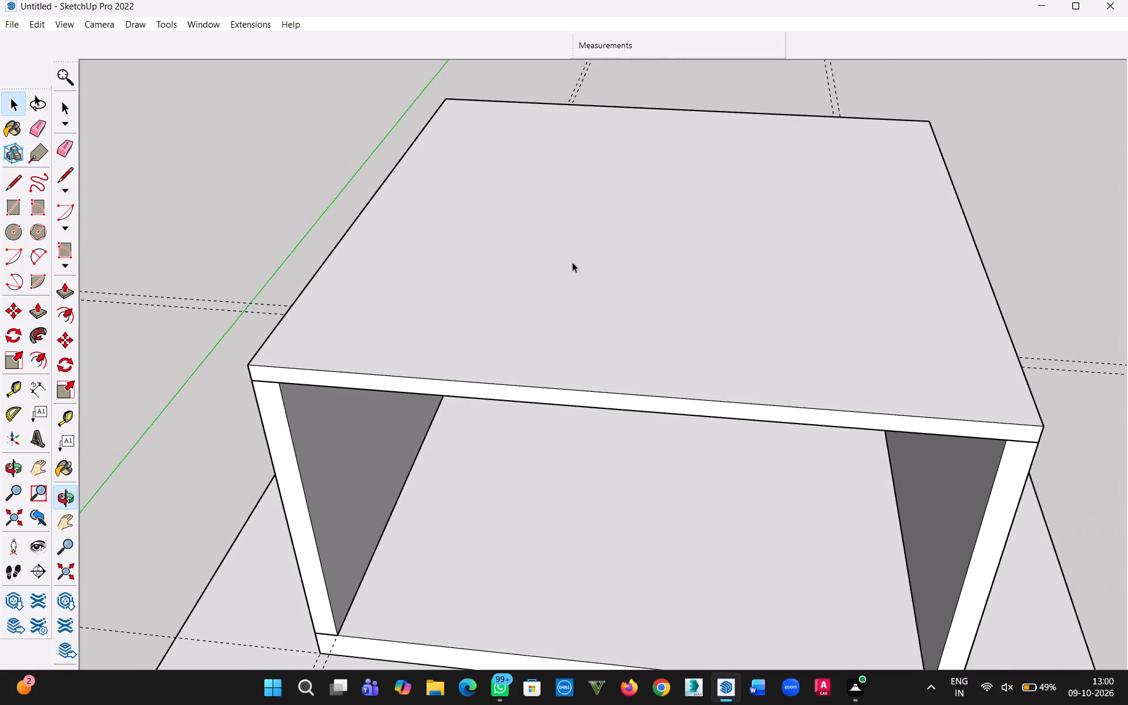
pyautogui.moveTo(561, 421); pyautogui.dragTo(540, 320, button='middle')
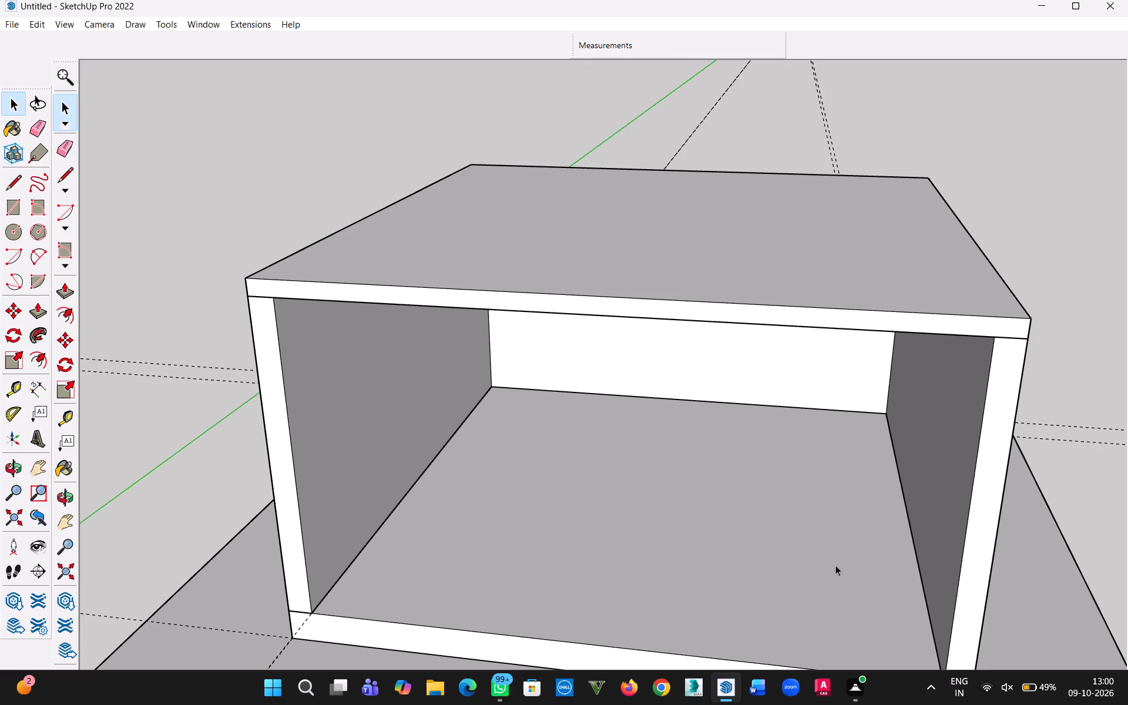
pyautogui.moveTo(785, 521); pyautogui.dragTo(837, 646, button='middle')
pyautogui.press('h')
pyautogui.moveTo(820, 614); pyautogui.dragTo(746, 357)
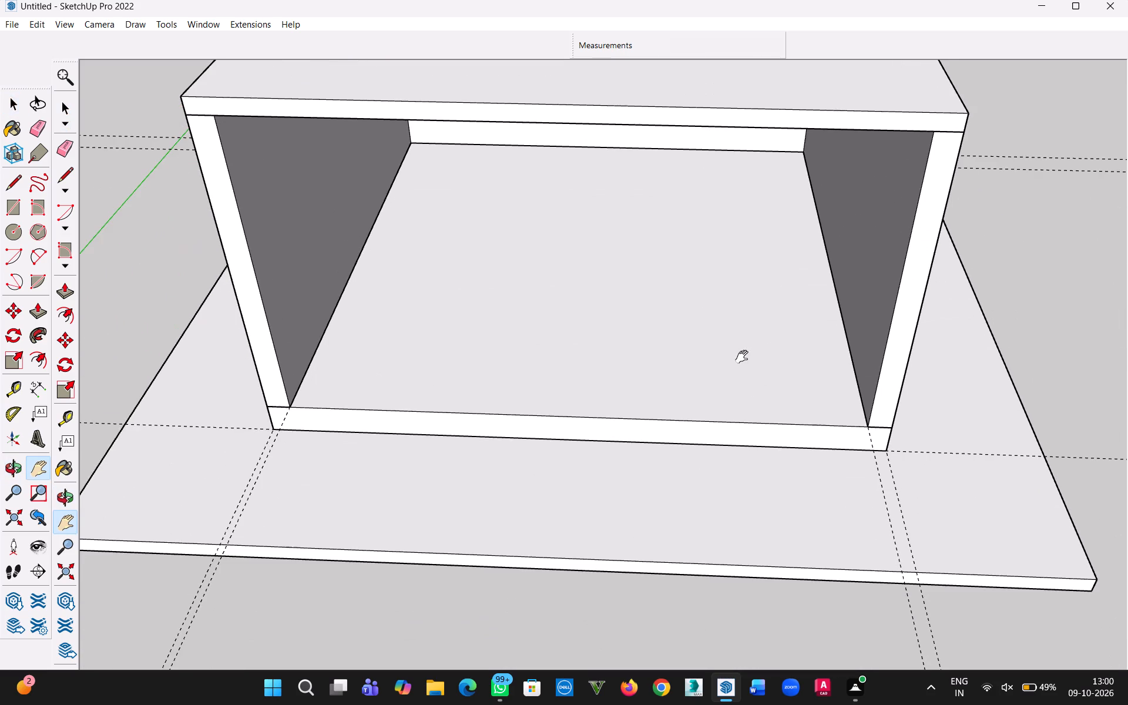
pyautogui.moveTo(767, 429); pyautogui.dragTo(787, 451, button='middle')
pyautogui.press('Escape')
pyautogui.press('t')
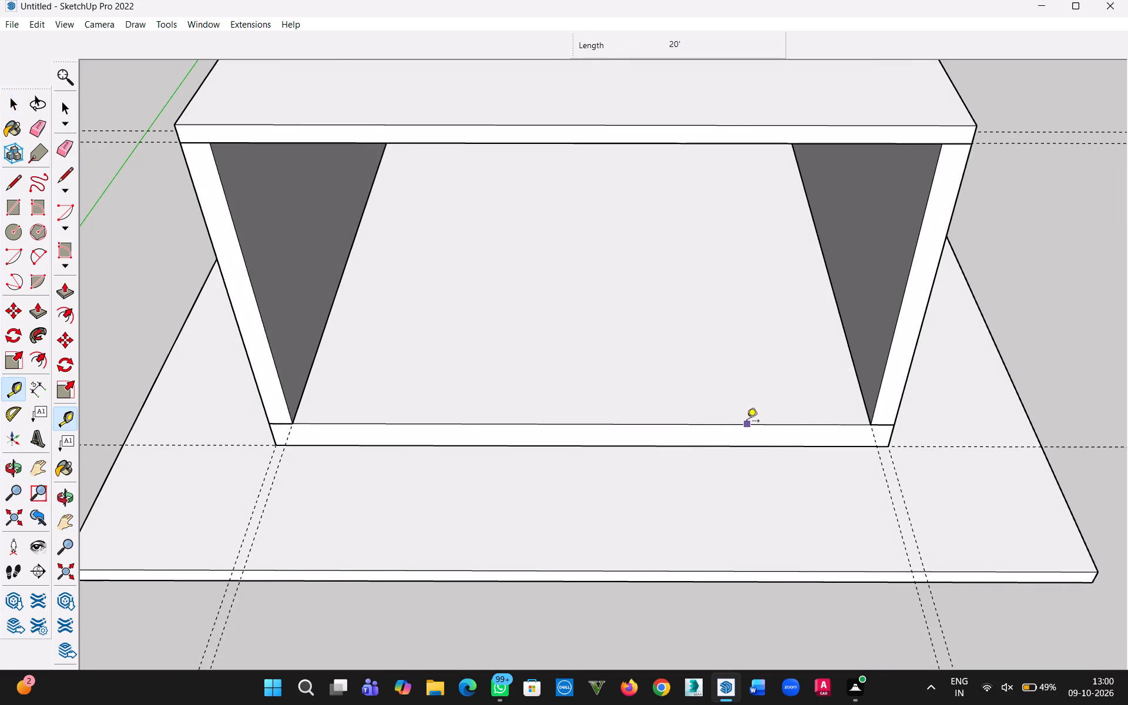
pyautogui.click(747, 423)
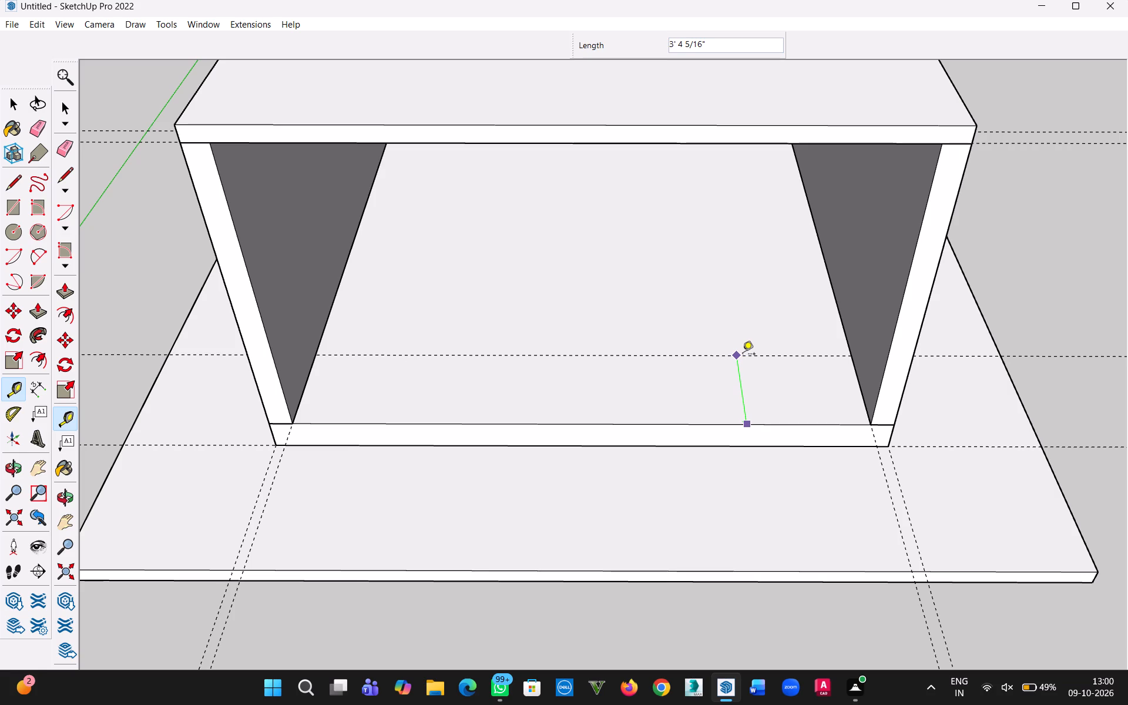
pyautogui.press('4')
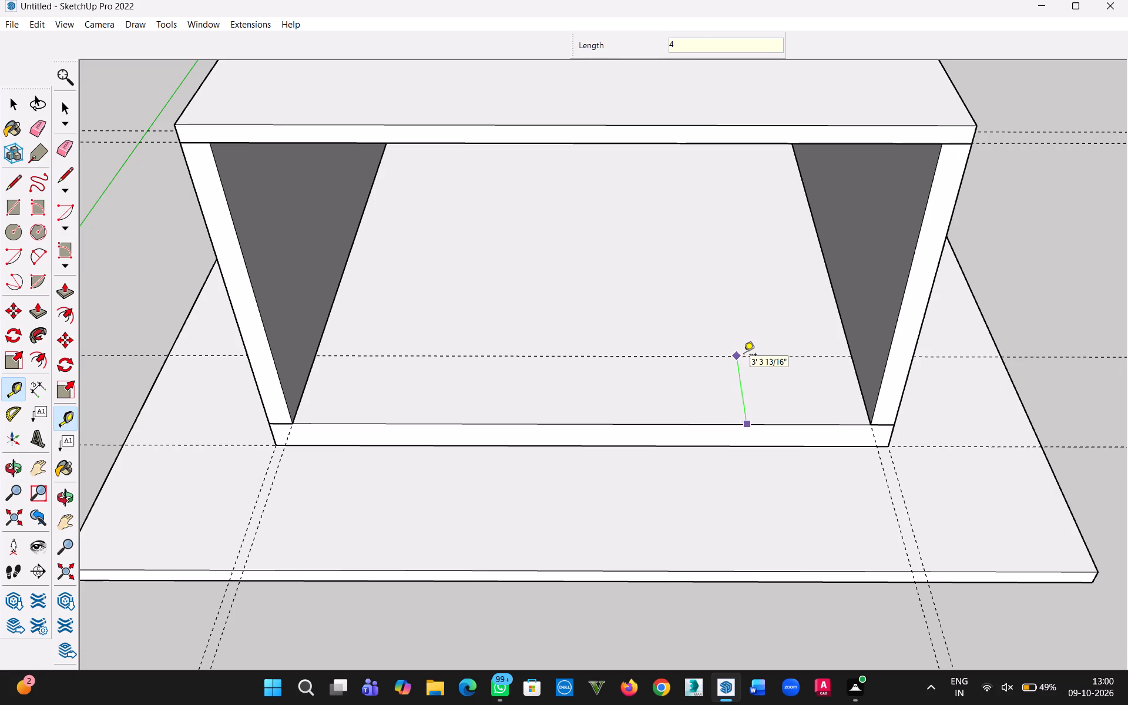
pyautogui.press("'")
pyautogui.press('Return')
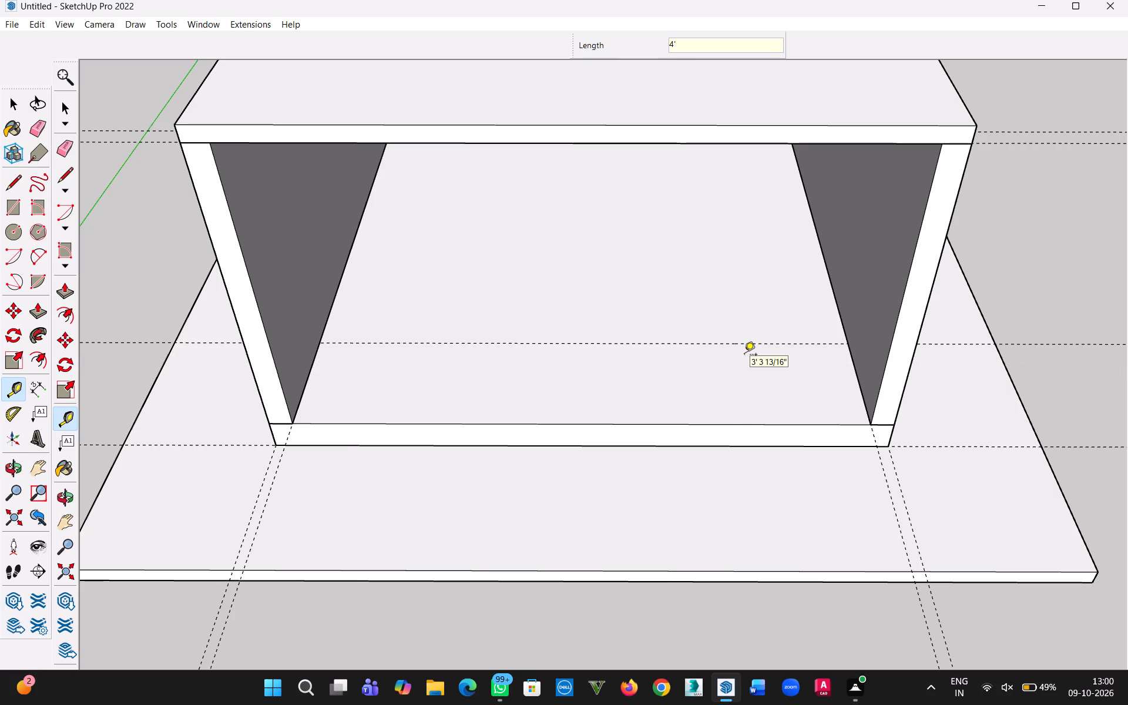
pyautogui.click(11, 102)
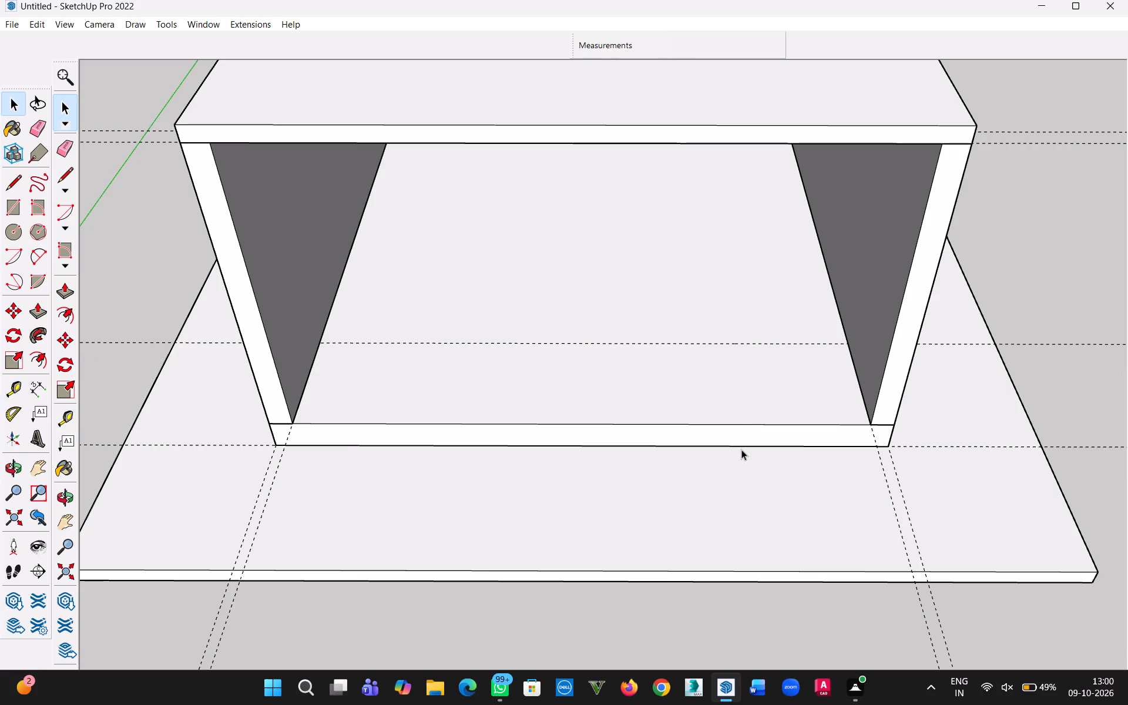
# Place a guide on the floor 8'6" from the inner base edge of the left wall, parallel to that wall.
pyautogui.scroll(2, 804, 369)
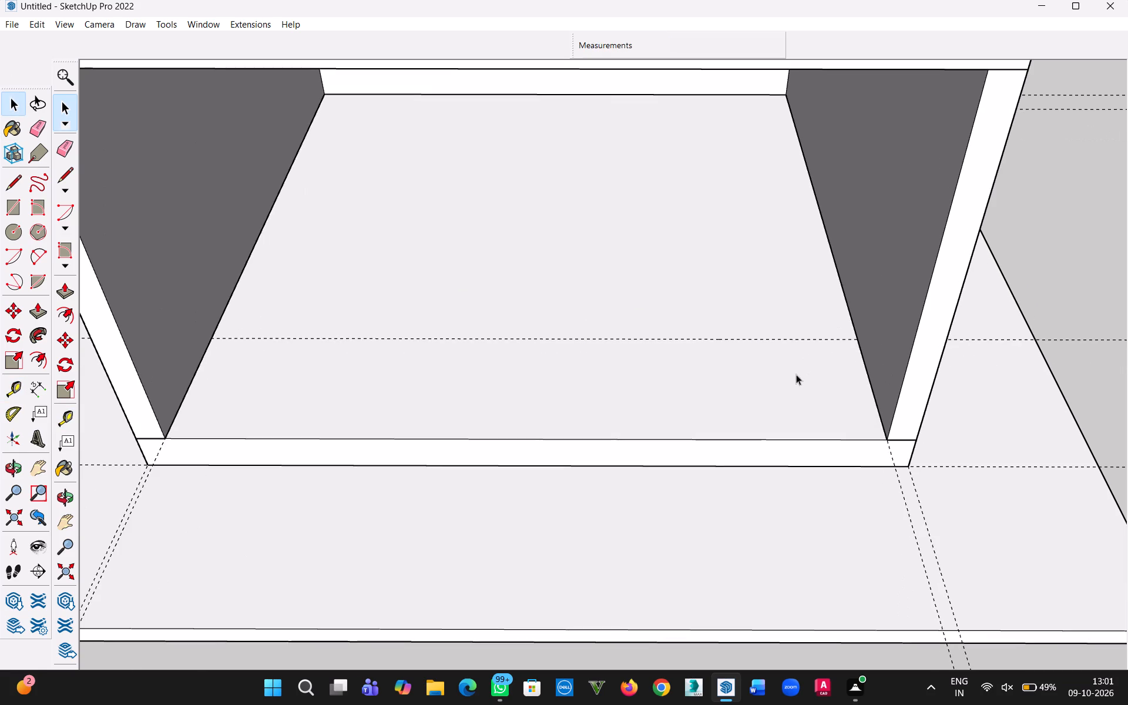
pyautogui.scroll(-1, 788, 381)
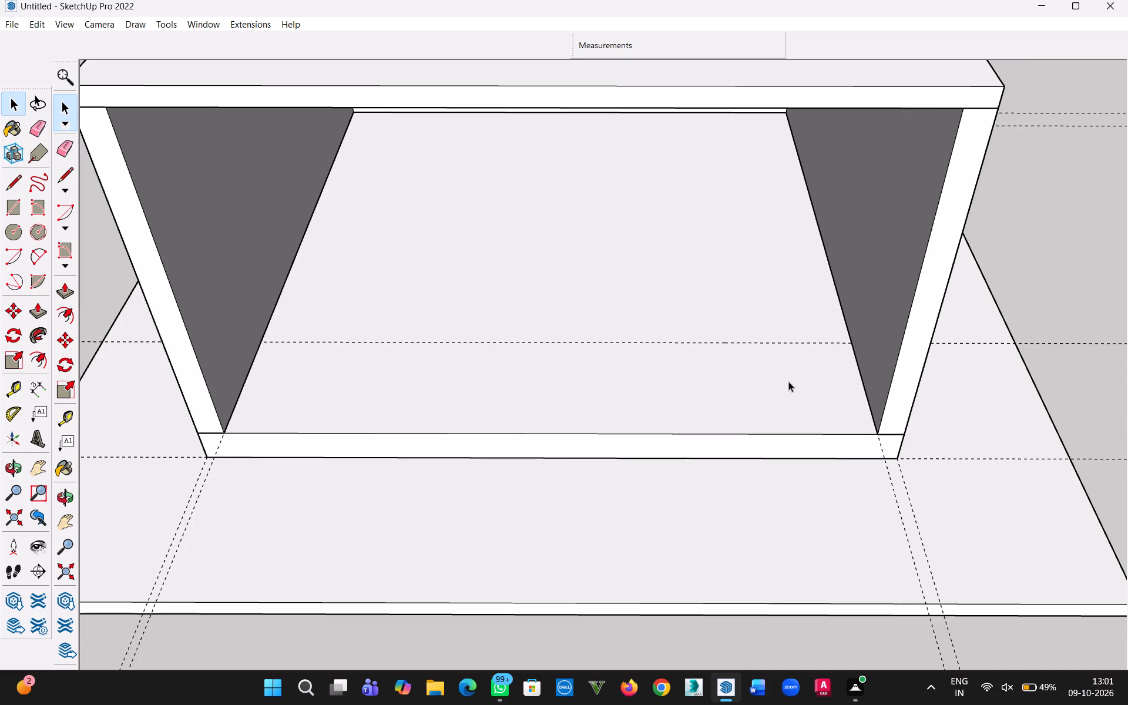
pyautogui.press('t')
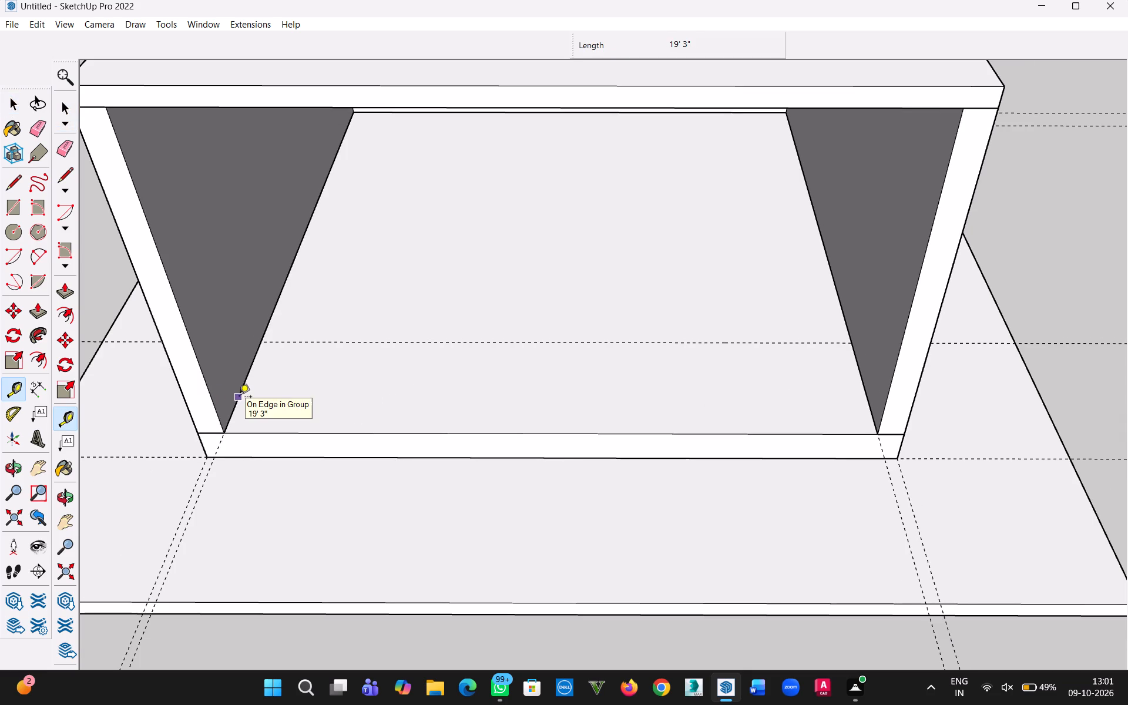
pyautogui.click(239, 398)
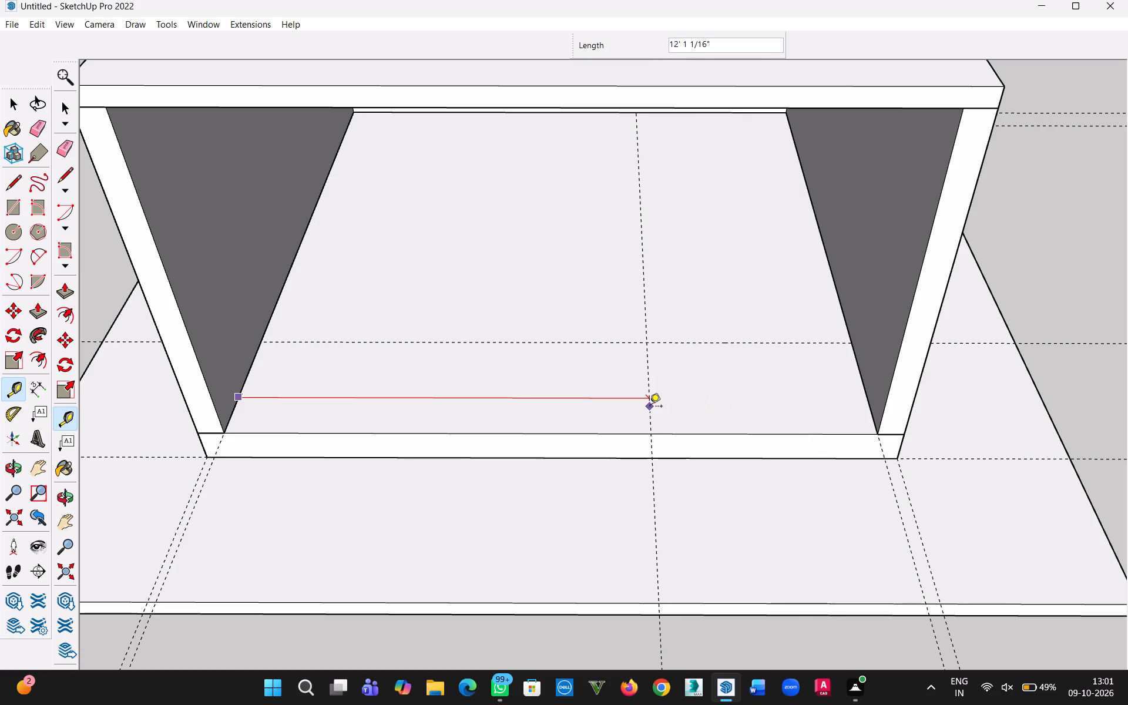
pyautogui.press('8')
pyautogui.write('\'6"')
pyautogui.press('Return')
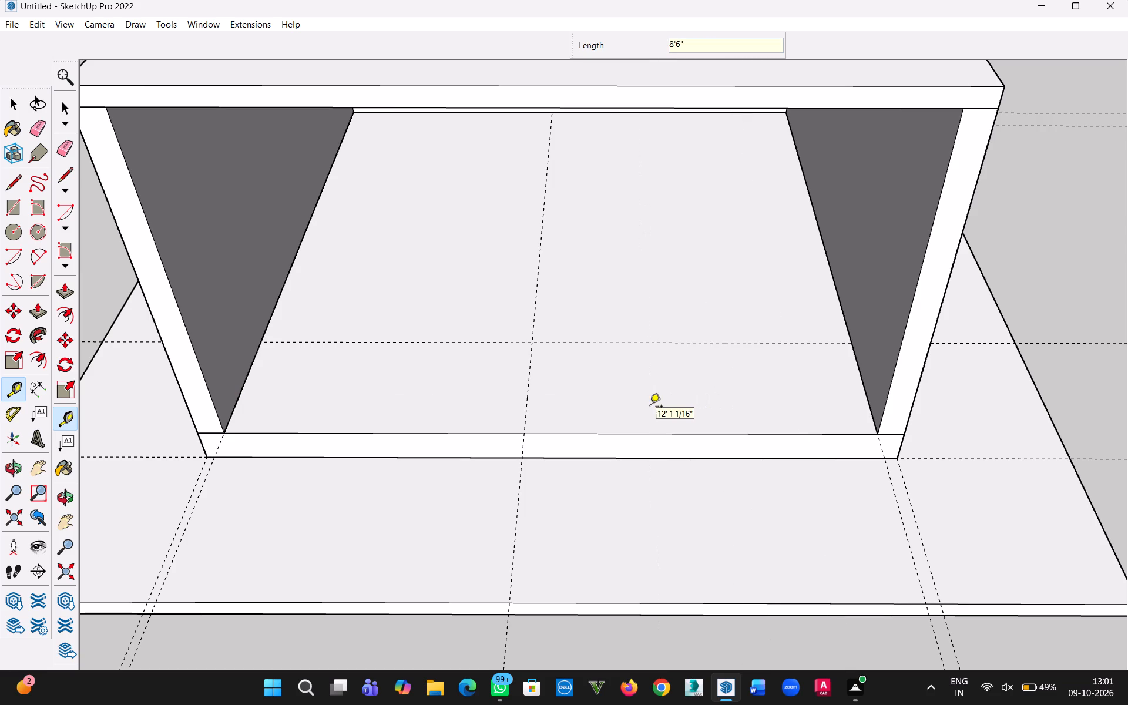
pyautogui.click(11, 108)
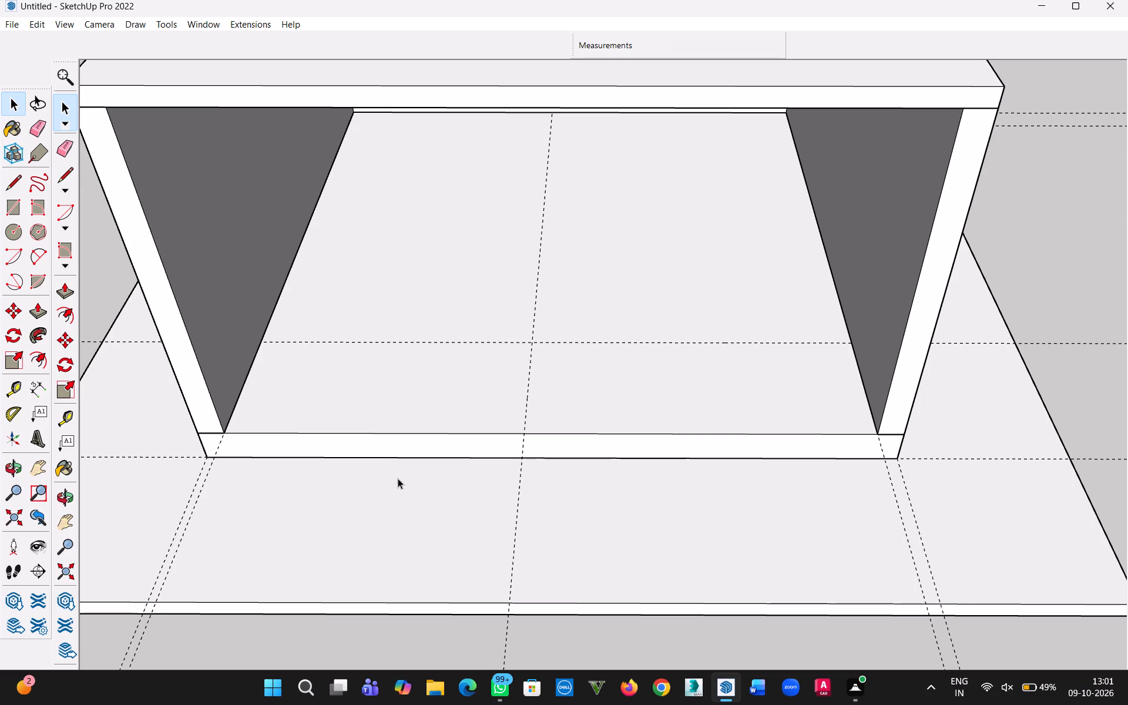
# Add parallel guides 6" to the left of the 8'6" guide and 6" behind the 4' guide.
pyautogui.press('t')
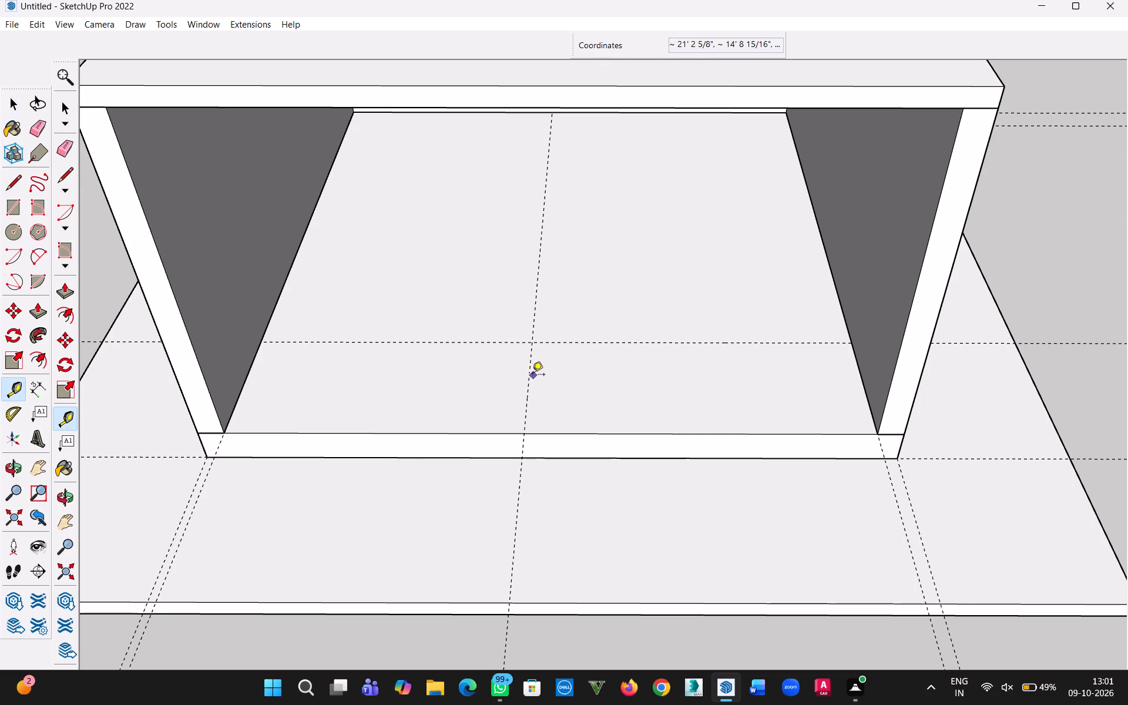
pyautogui.click(531, 375)
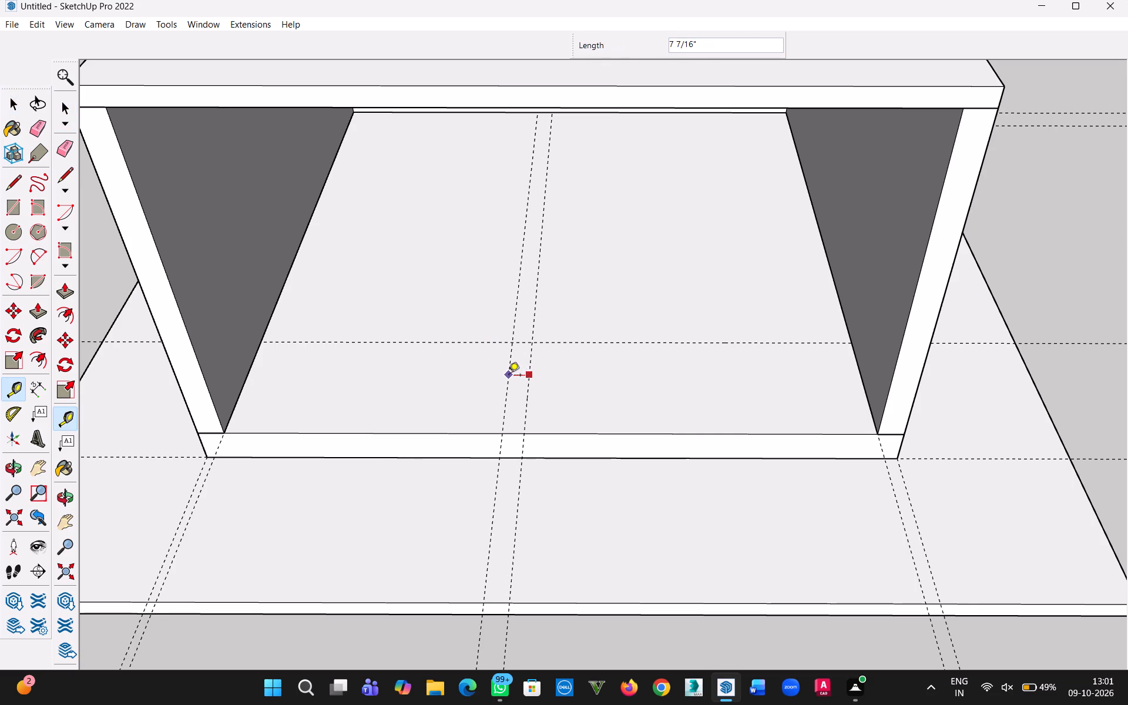
pyautogui.write('6"')
pyautogui.press('Return')
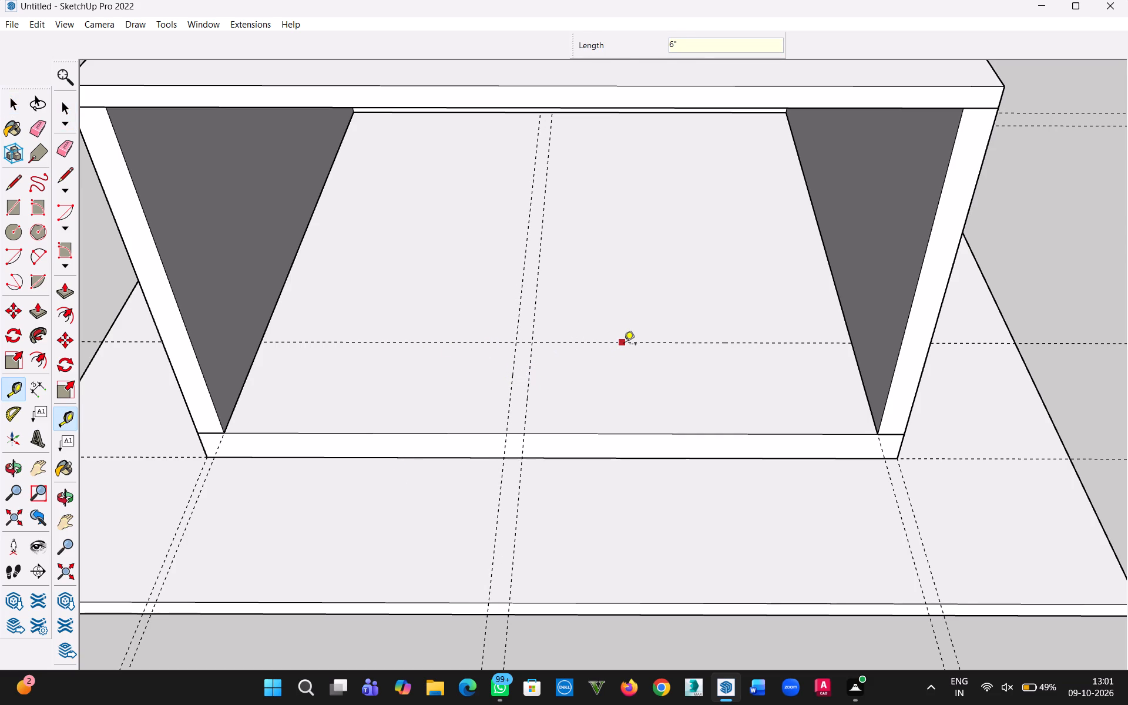
pyautogui.click(625, 344)
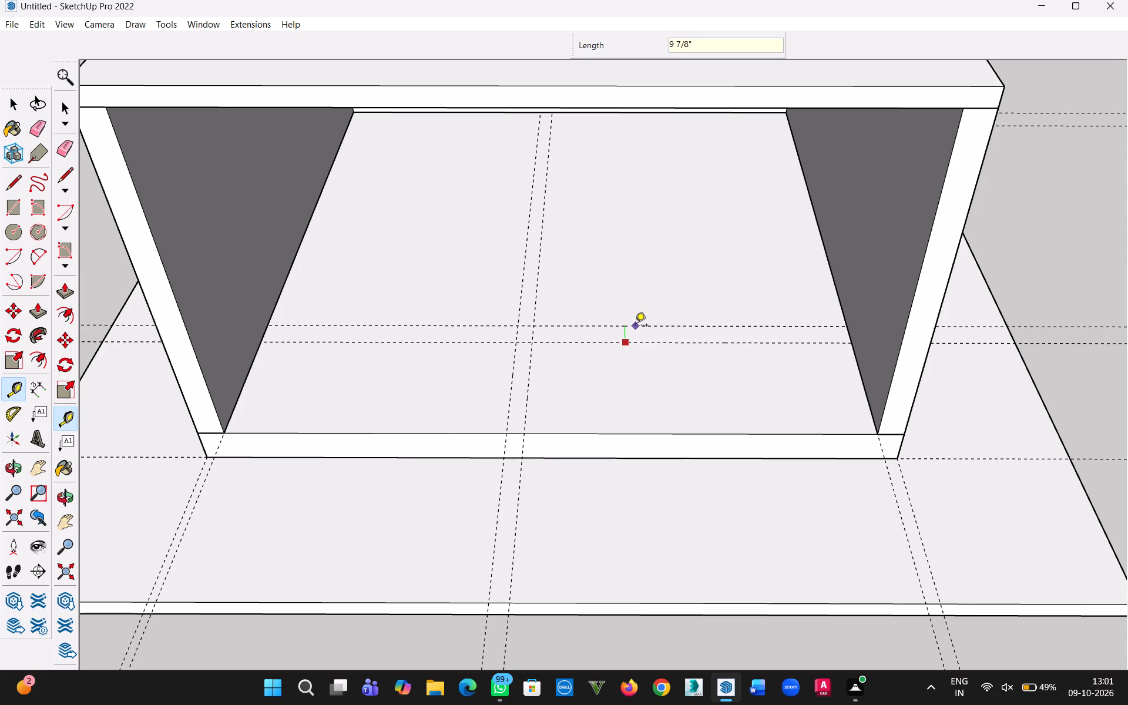
pyautogui.write('6"')
pyautogui.press('Return')
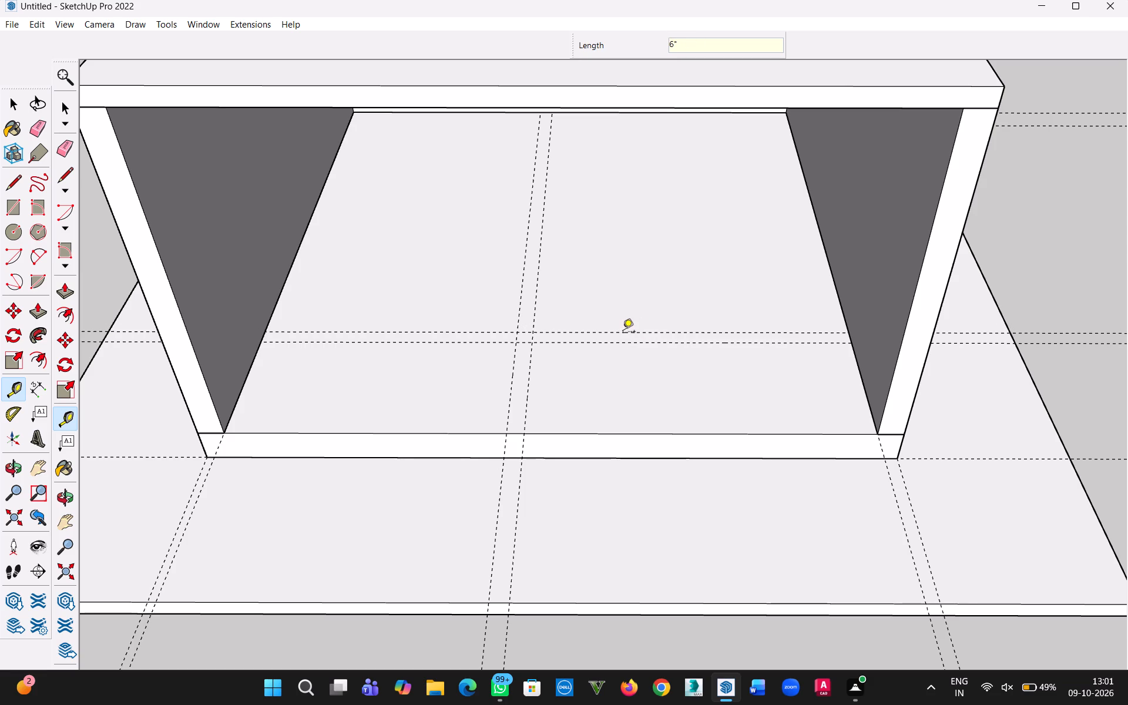
# Measure the spacing within each of the two new guide pairs on the floor.
pyautogui.moveTo(609, 339); pyautogui.dragTo(619, 489, button='middle')
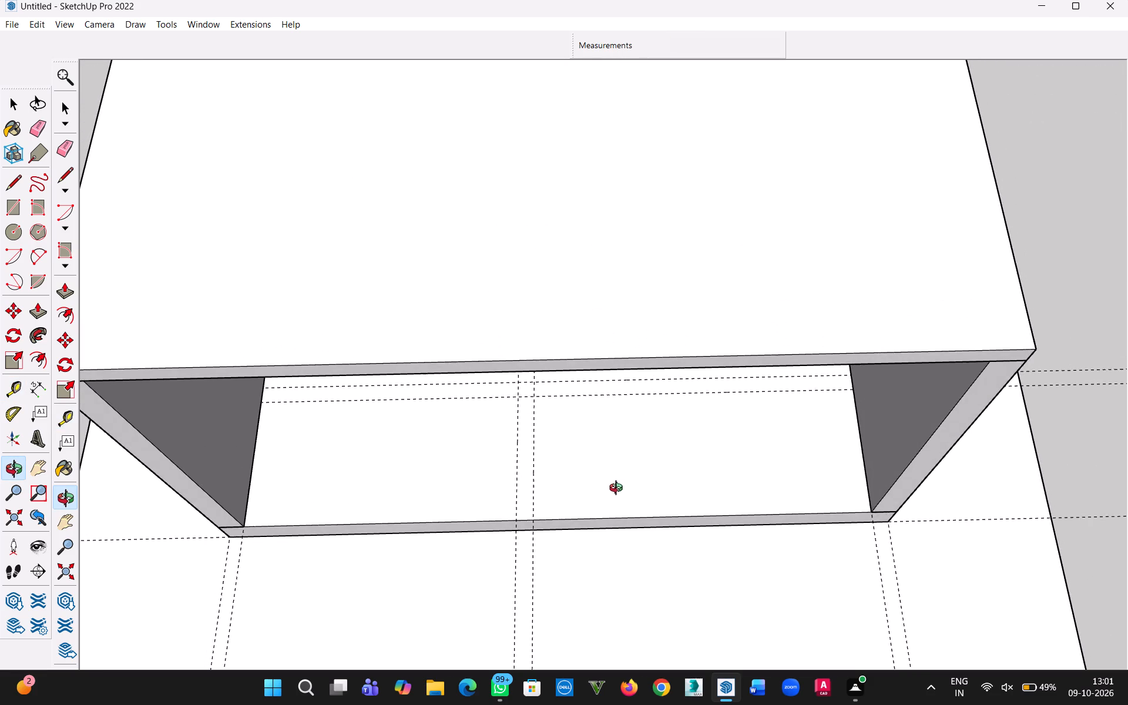
pyautogui.moveTo(619, 489); pyautogui.dragTo(615, 370, button='middle')
pyautogui.click(597, 358)
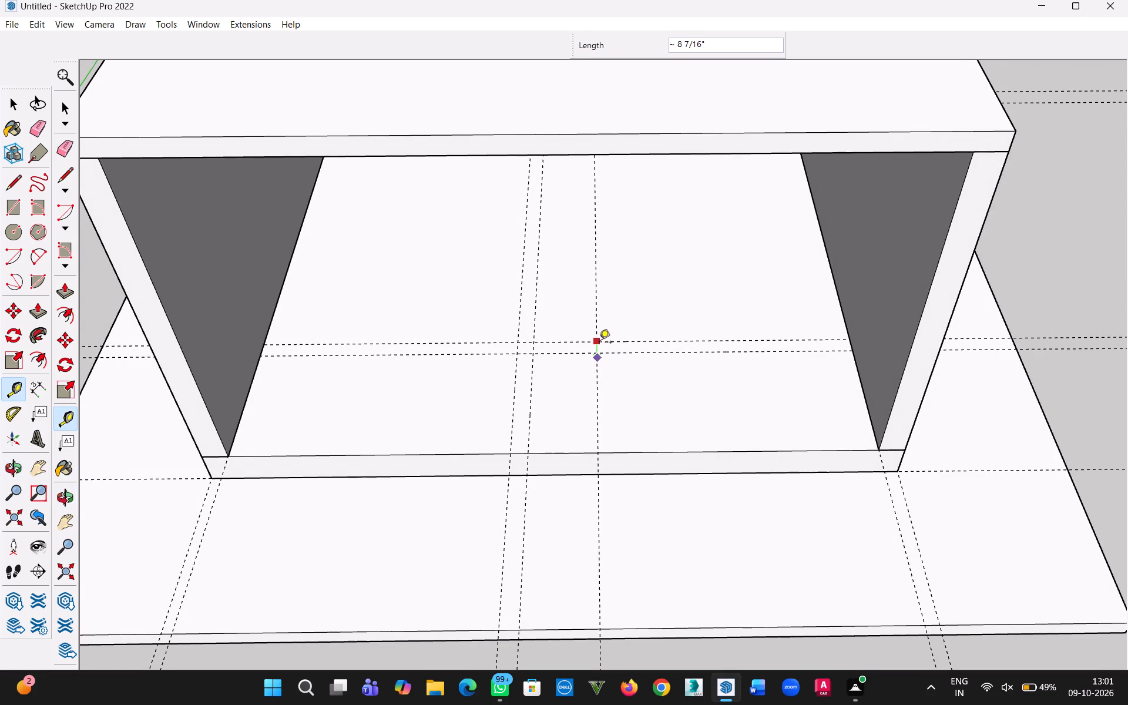
pyautogui.press('Escape')
pyautogui.scroll(5, 608, 356)
pyautogui.click(616, 334)
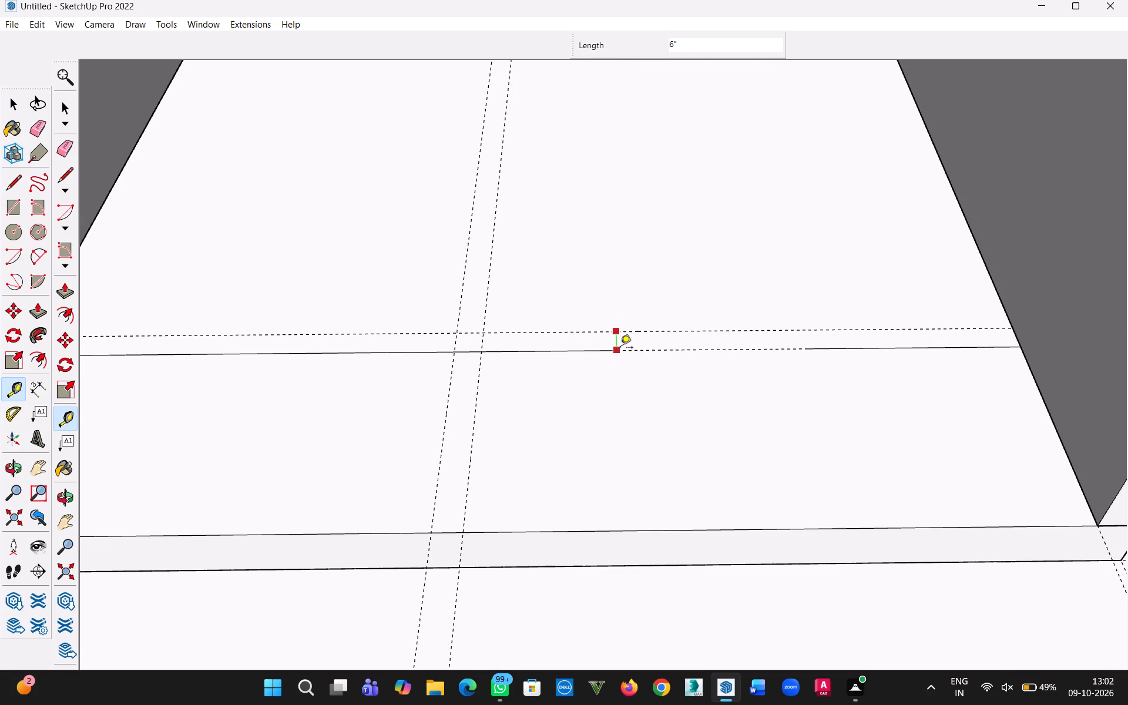
pyautogui.press('Escape')
pyautogui.click(446, 411)
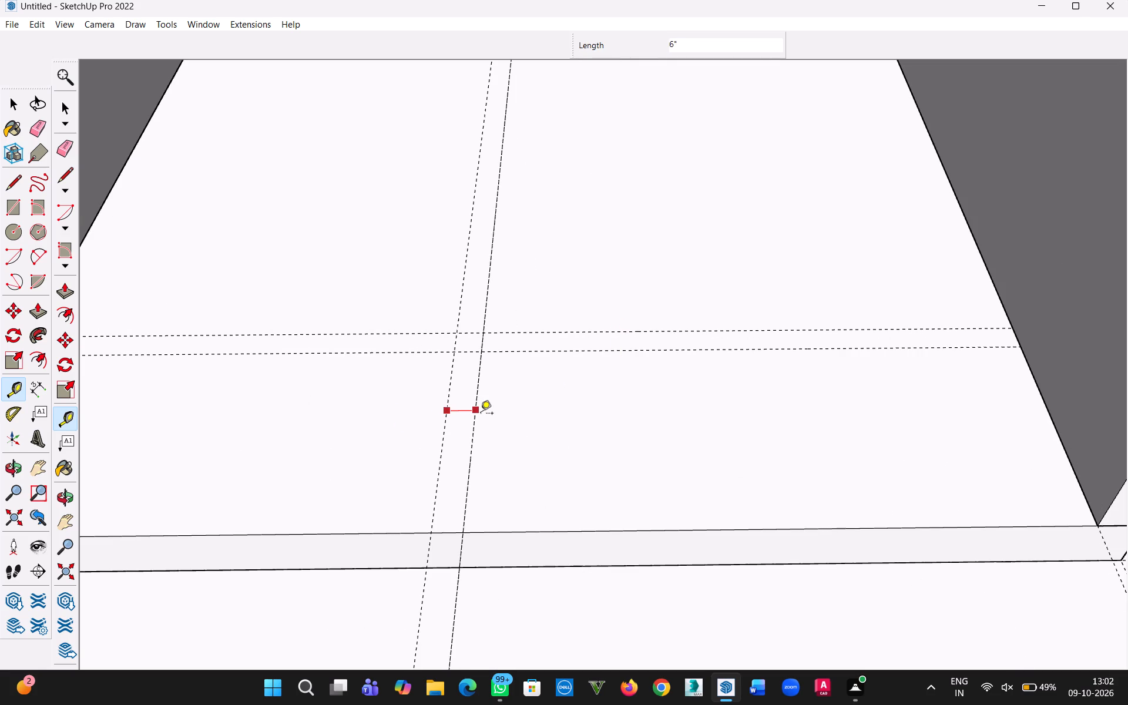
pyautogui.press('Escape')
pyautogui.scroll(-5, 482, 425)
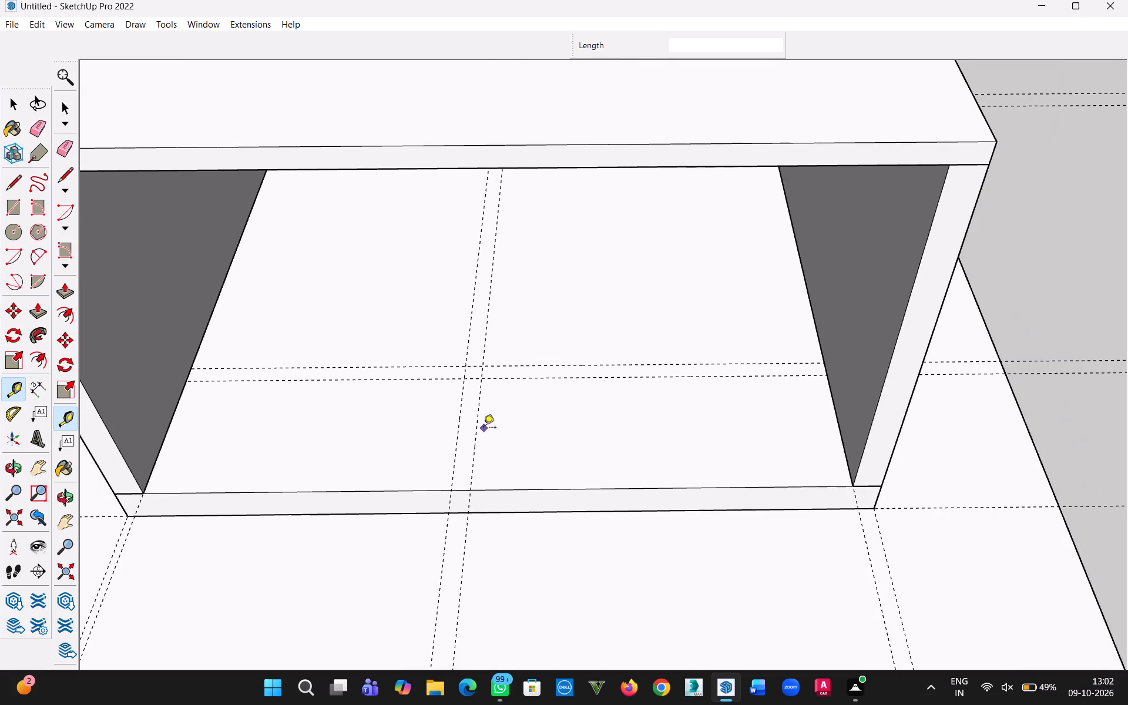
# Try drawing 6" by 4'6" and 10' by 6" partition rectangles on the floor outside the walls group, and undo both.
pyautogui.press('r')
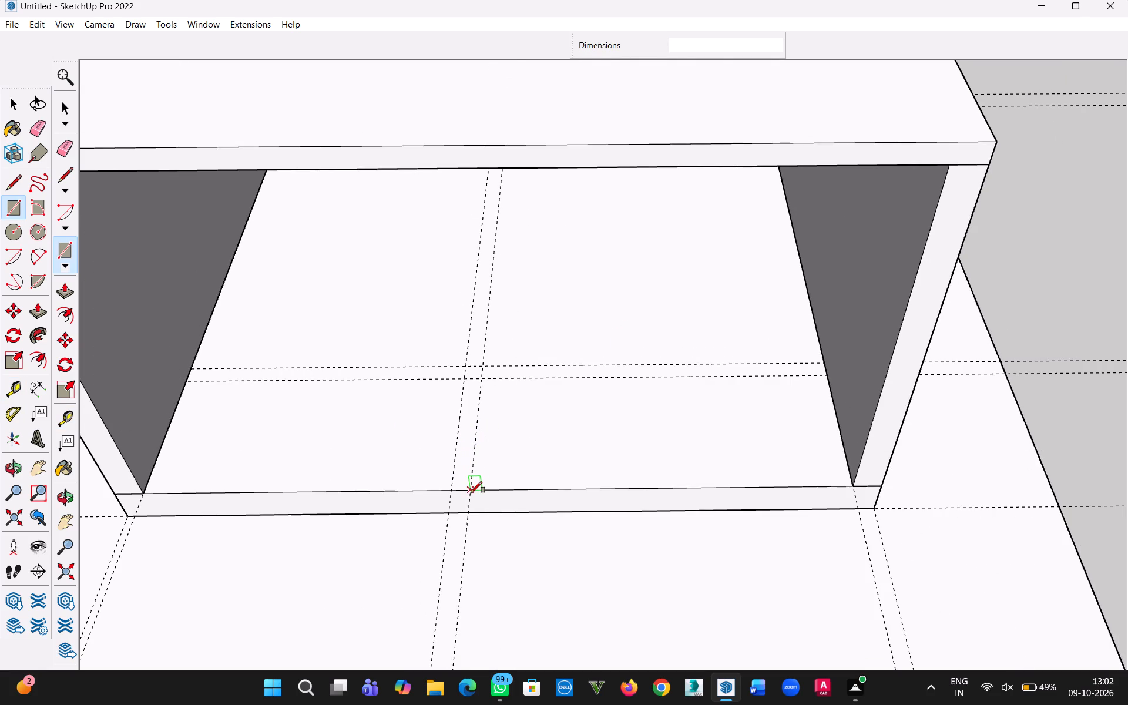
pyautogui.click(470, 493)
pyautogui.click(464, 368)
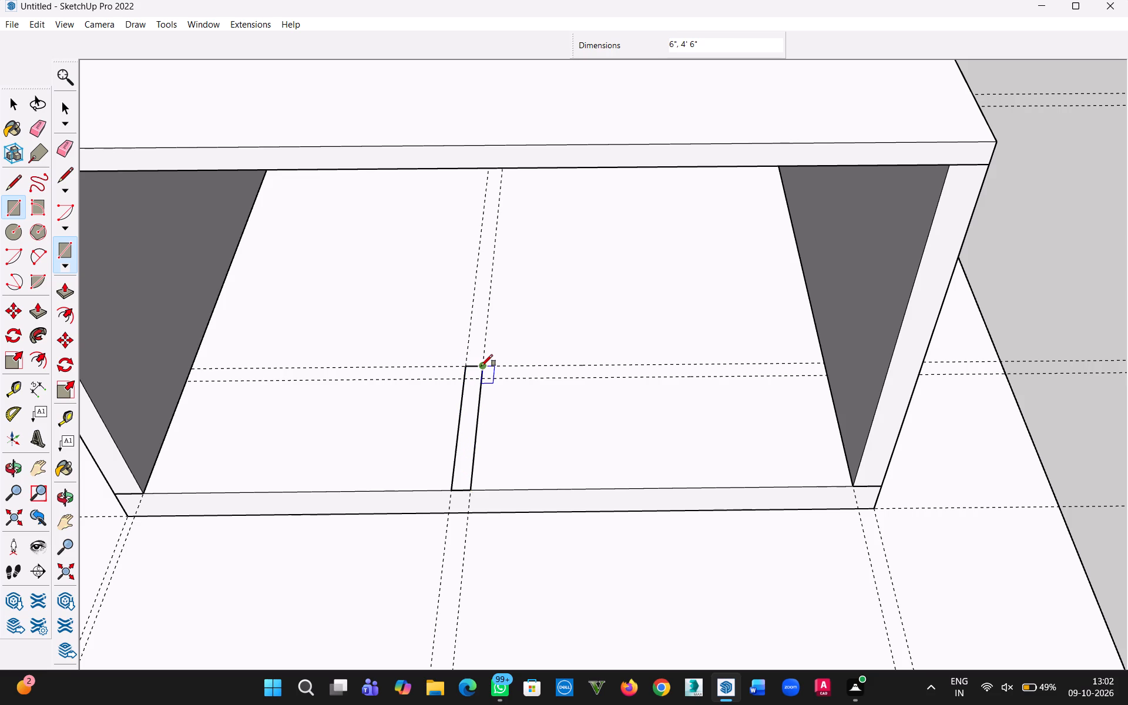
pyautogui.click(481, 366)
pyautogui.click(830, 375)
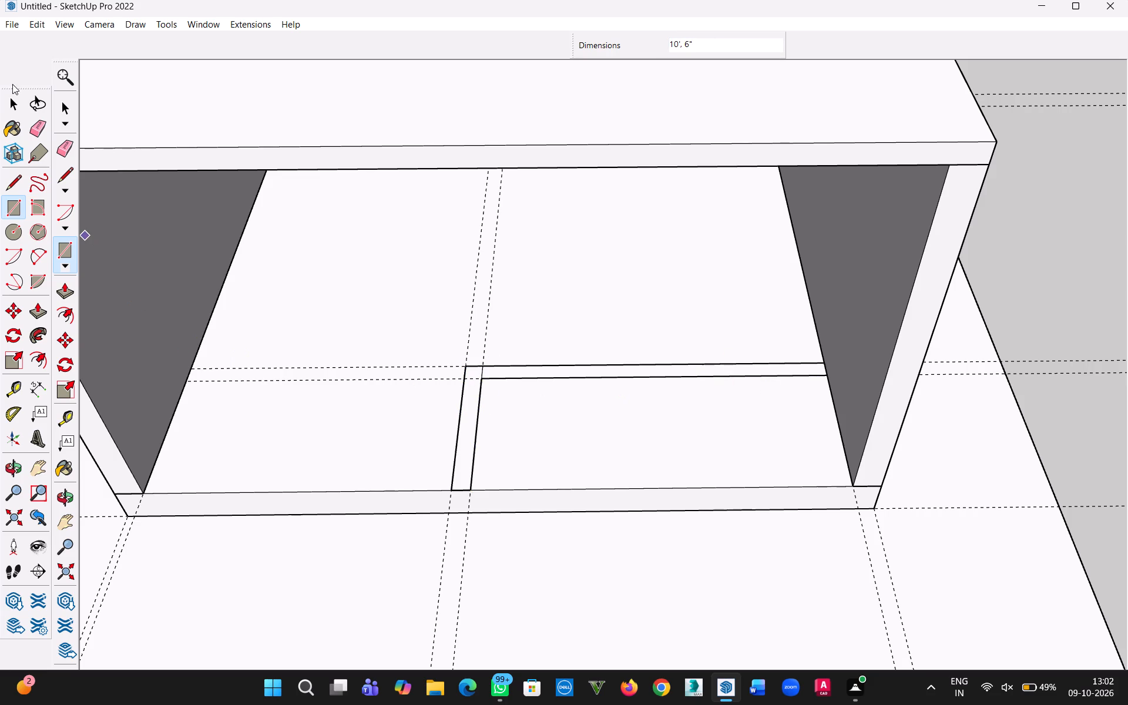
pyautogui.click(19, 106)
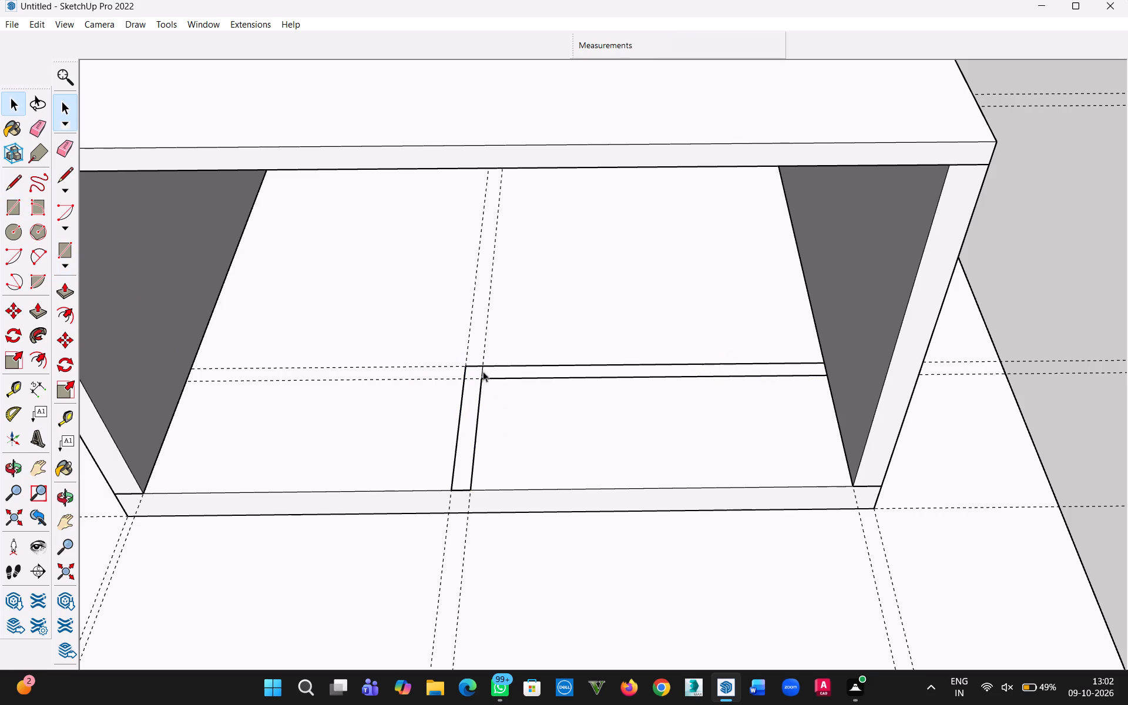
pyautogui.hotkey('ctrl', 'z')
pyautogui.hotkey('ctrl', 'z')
# Inside the walls group, draw 6" by 4'6" and 10' by 6" rectangles along the floor guides, meeting in an L up to the right wall.
pyautogui.tripleClick(887, 429)
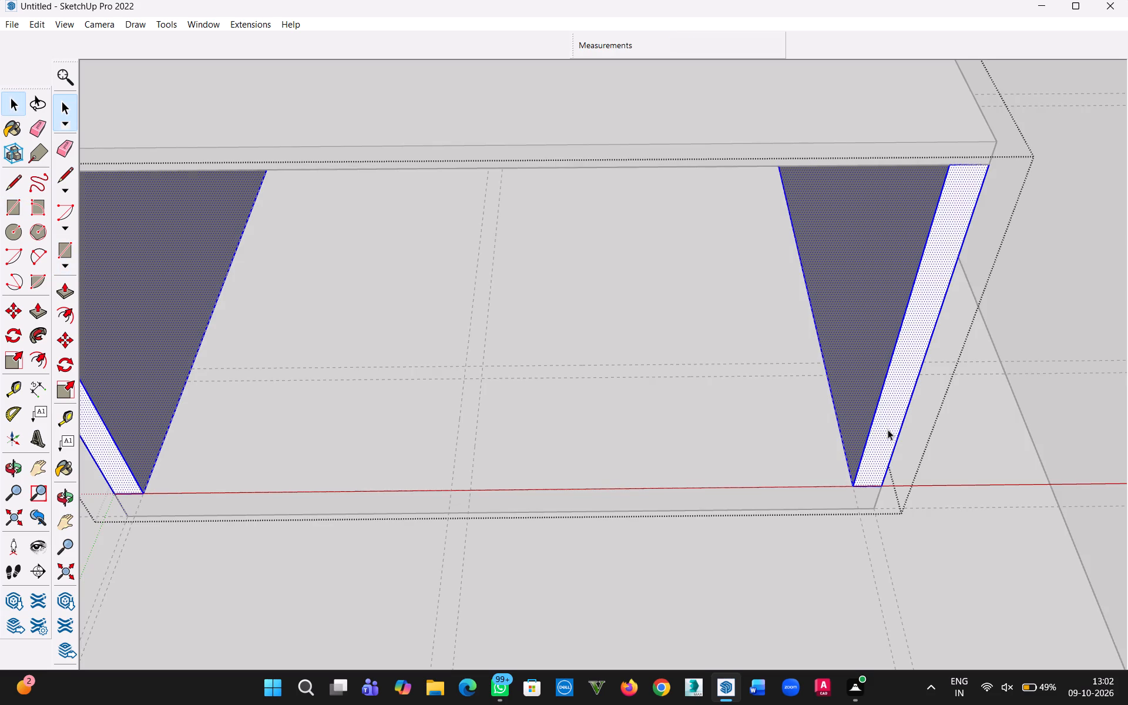
pyautogui.press('r')
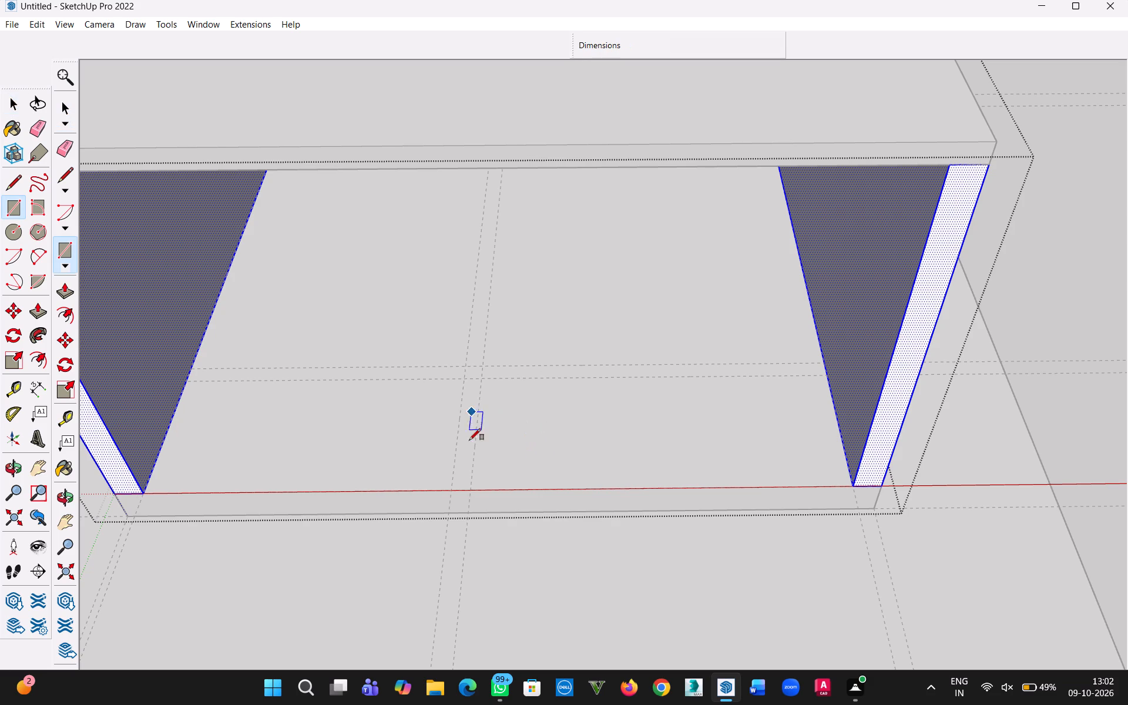
pyautogui.click(474, 491)
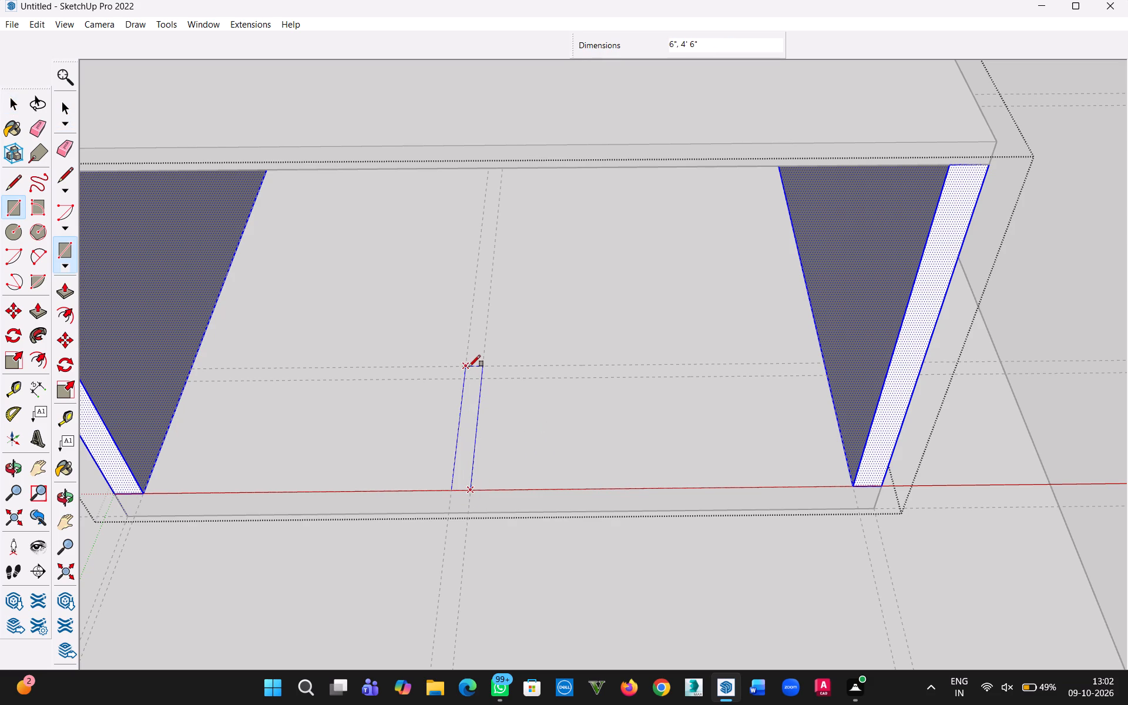
pyautogui.click(469, 367)
pyautogui.click(482, 368)
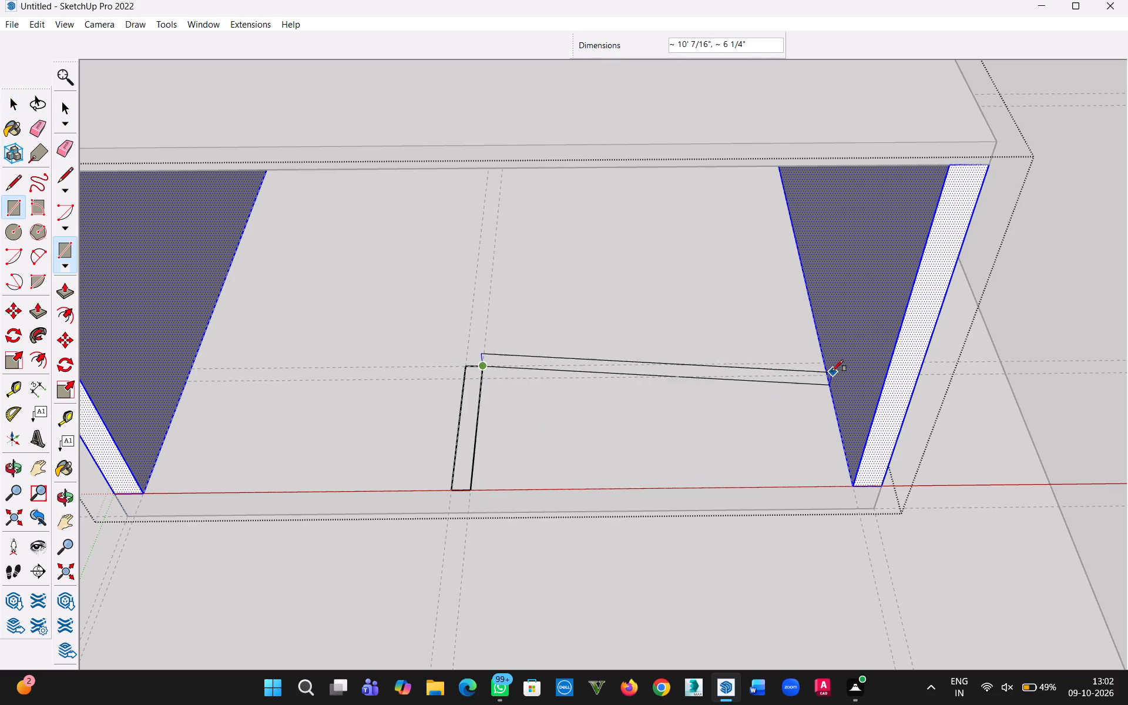
pyautogui.click(824, 375)
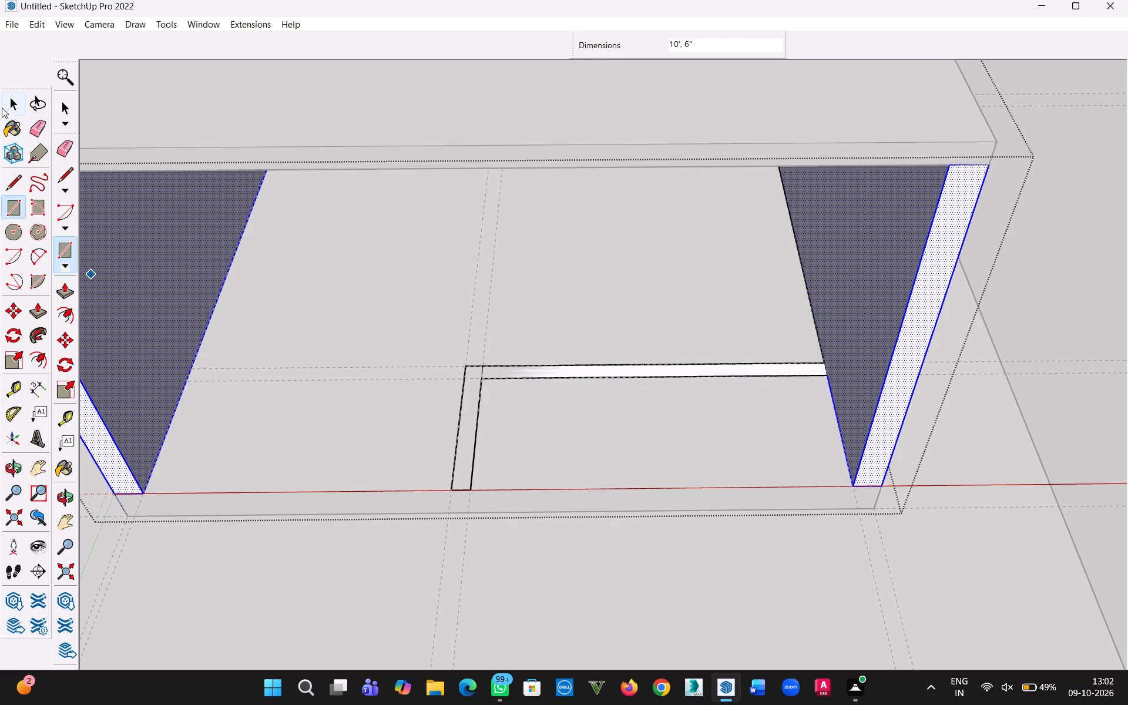
# Delete the dividing edge where the two partition rectangles meet so they form one L-shaped outline.
pyautogui.click(12, 106)
pyautogui.scroll(4, 666, 498)
pyautogui.click(398, 315)
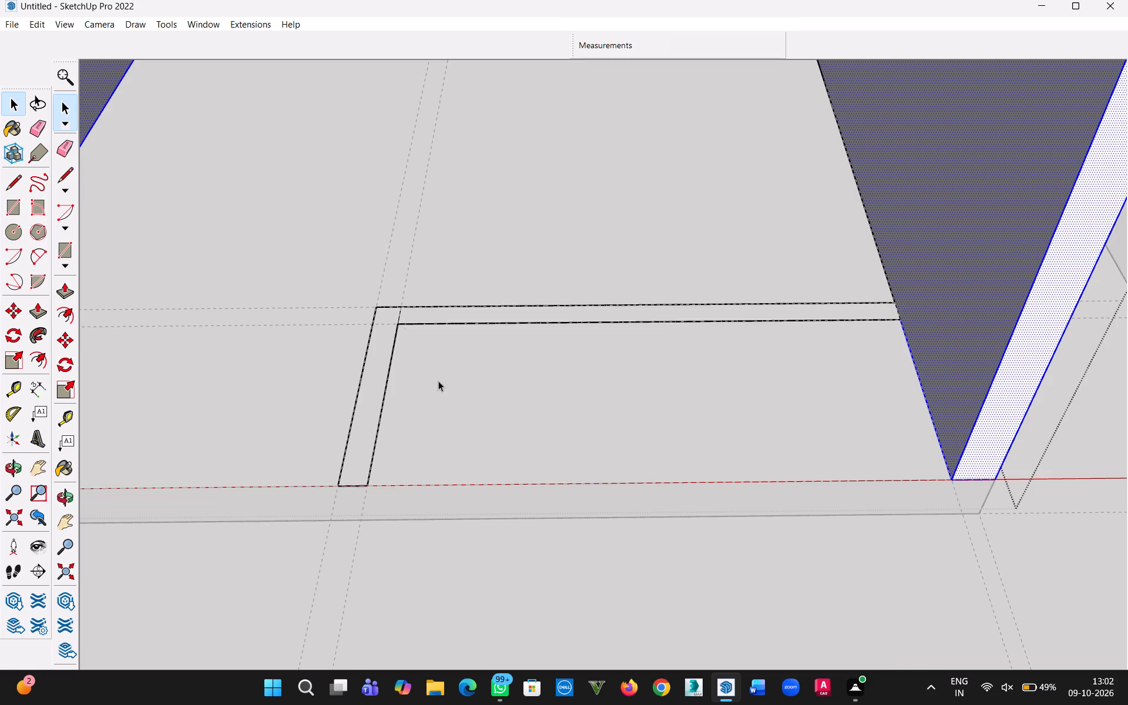
pyautogui.scroll(-3, 460, 414)
pyautogui.press('Delete')
# Extrude the L-shaped partition face 10' upward with Push/Pull and close the walls group.
pyautogui.scroll(-3, 619, 345)
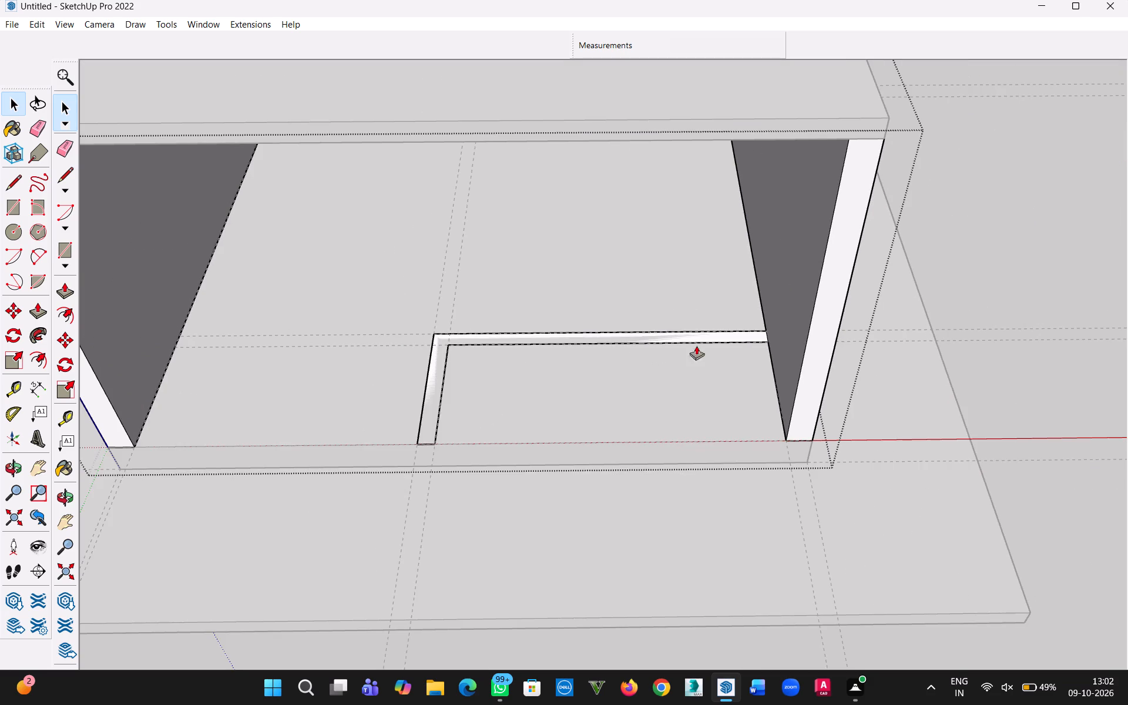
pyautogui.press('p')
pyautogui.click(660, 334)
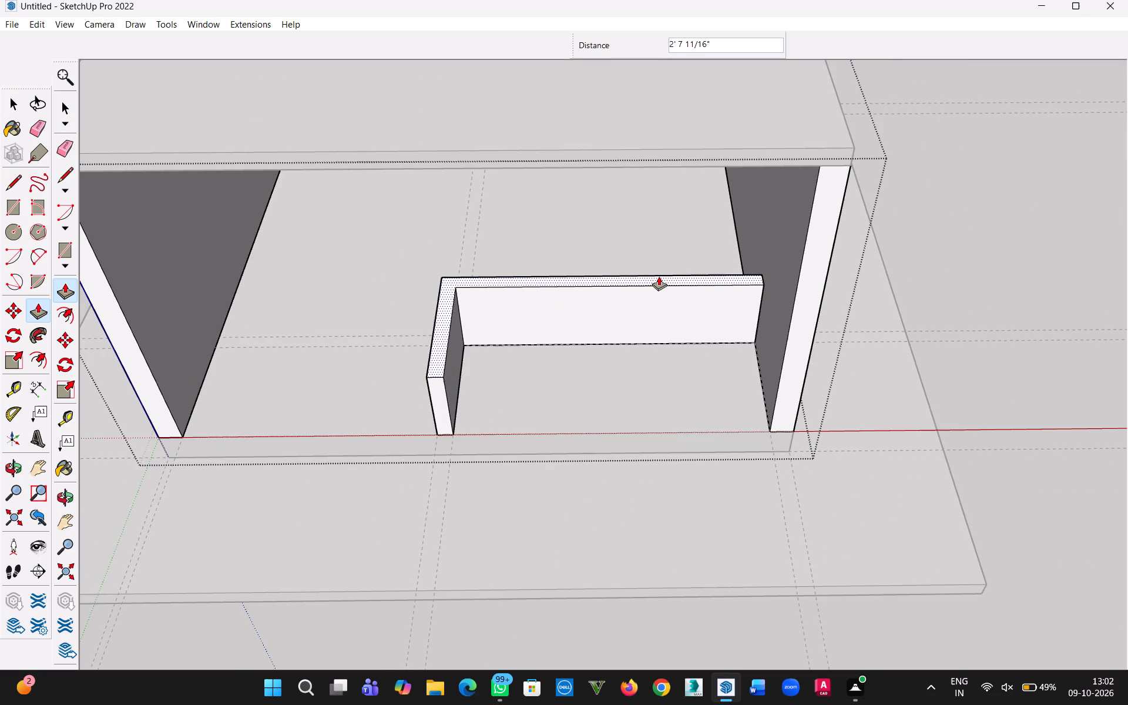
pyautogui.write("10'")
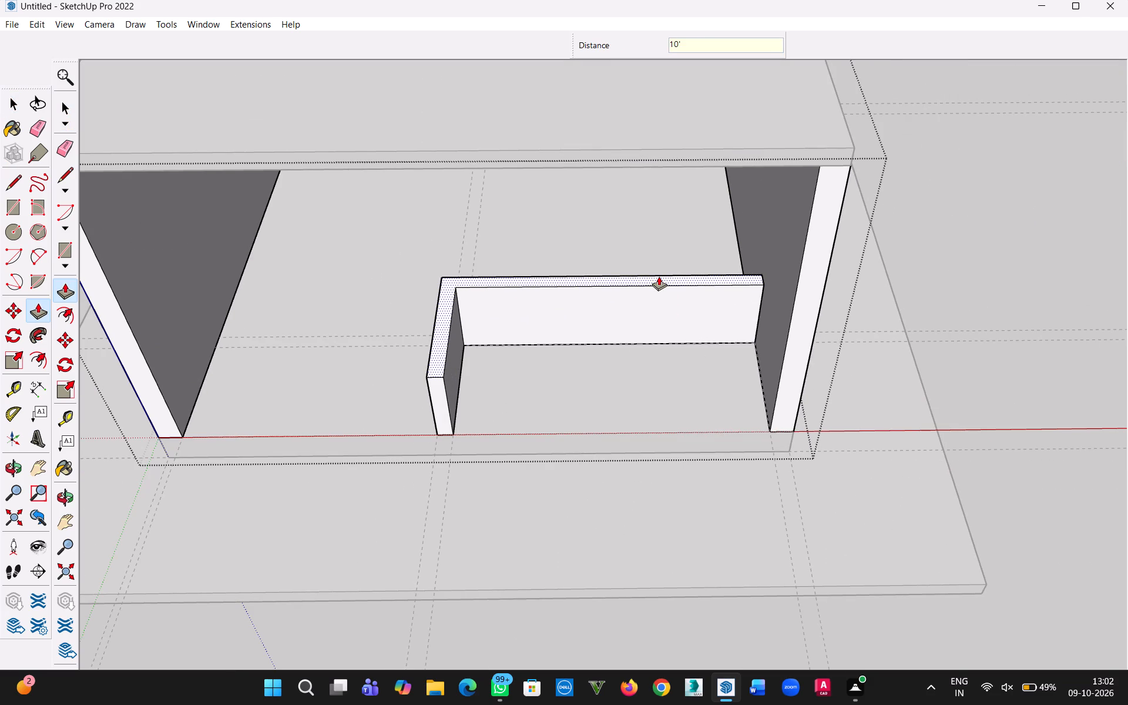
pyautogui.press('Return')
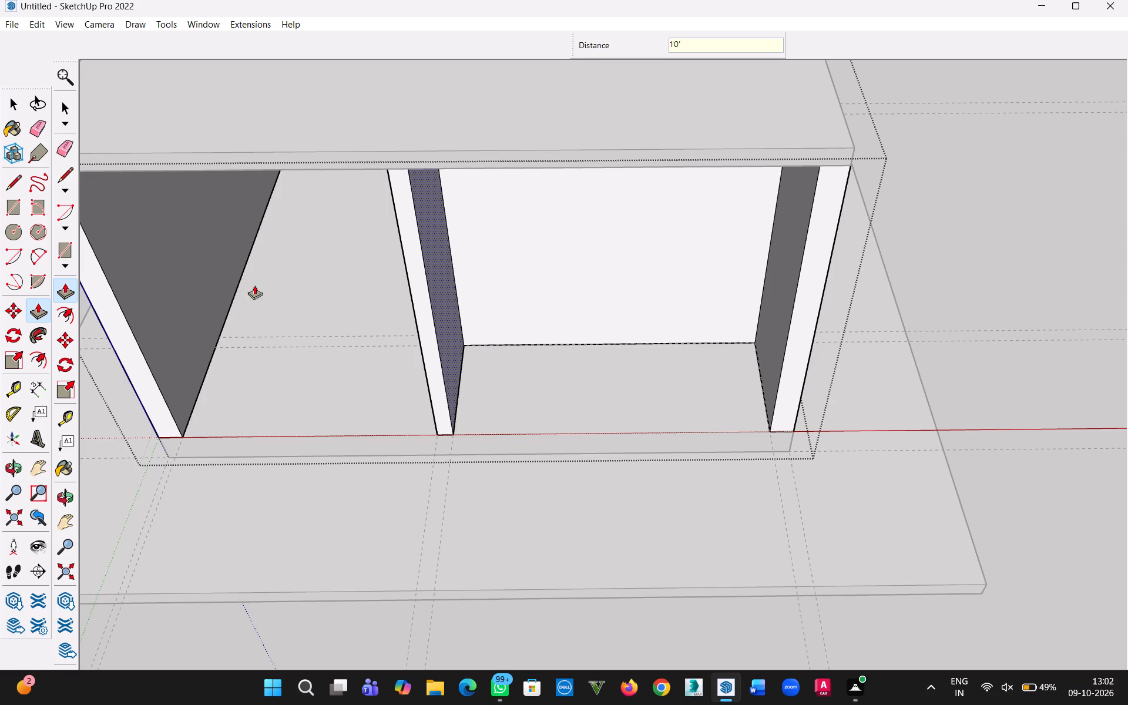
pyautogui.click(15, 99)
pyautogui.click(771, 511)
# Examine the new interior partition and the whole room from the front, both sides and above.
pyautogui.moveTo(649, 489); pyautogui.dragTo(665, 334, button='middle')
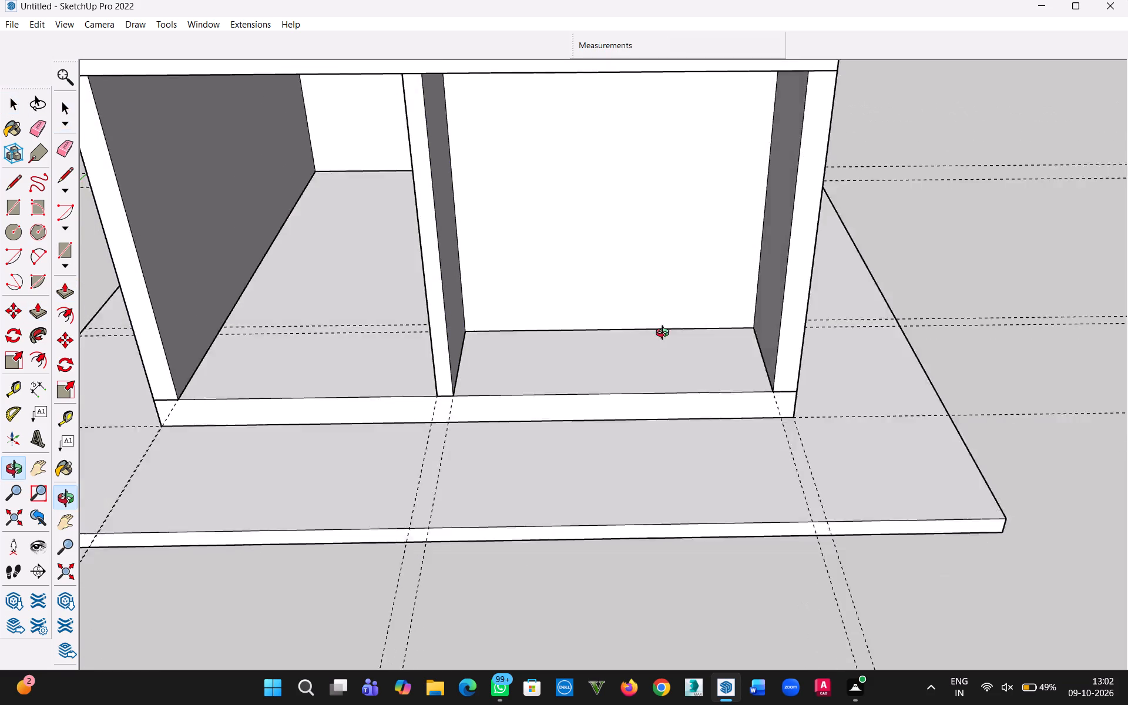
pyautogui.moveTo(665, 334); pyautogui.dragTo(670, 312, button='middle')
pyautogui.click(408, 219)
pyautogui.scroll(-7, 582, 217)
pyautogui.moveTo(687, 250); pyautogui.dragTo(688, 250, button='middle')
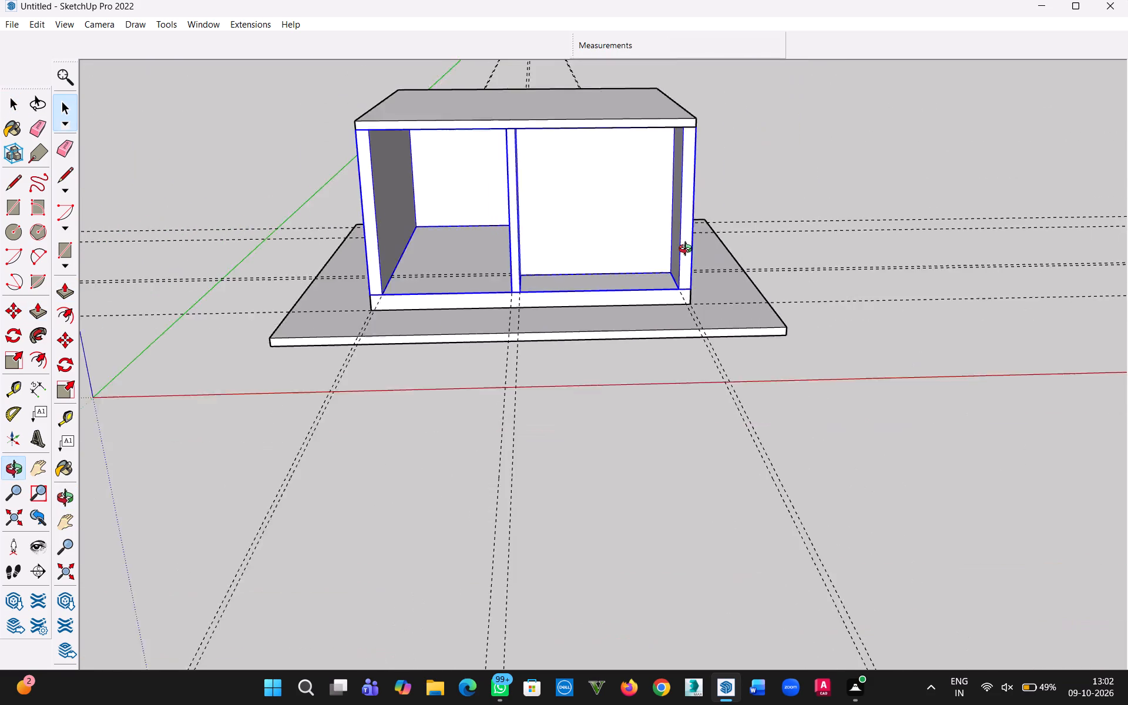
pyautogui.moveTo(688, 250); pyautogui.dragTo(745, 428, button='middle')
pyautogui.scroll(5, 580, 389)
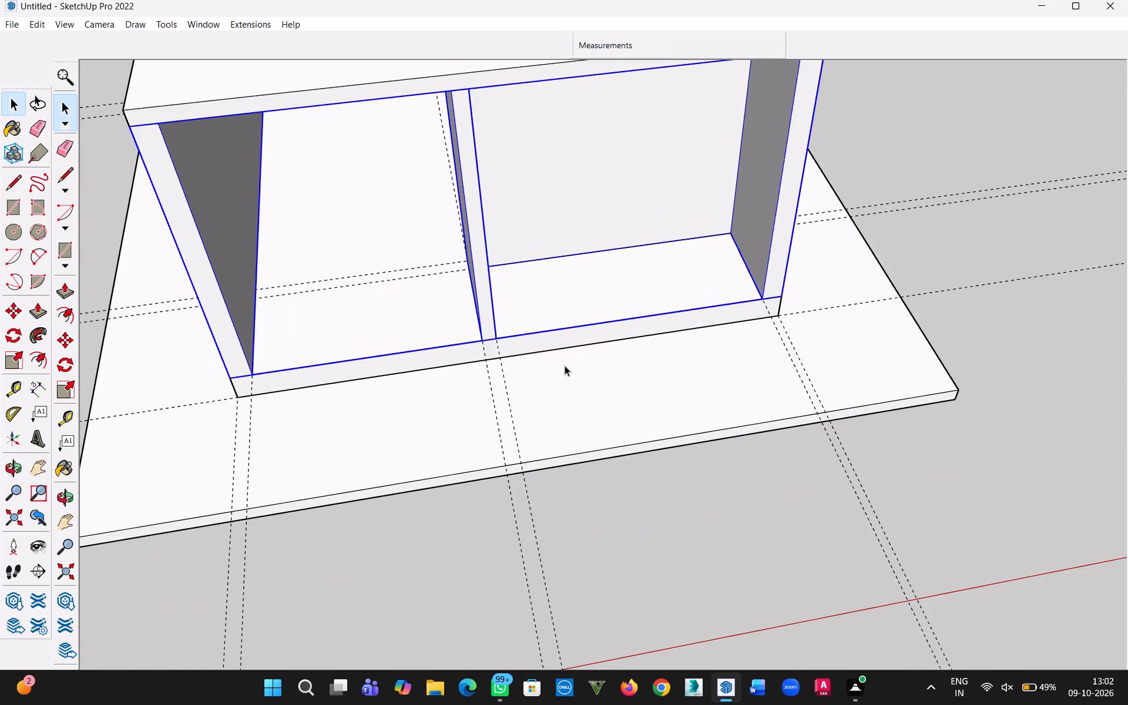
pyautogui.scroll(3, 424, 381)
pyautogui.scroll(-4, 427, 376)
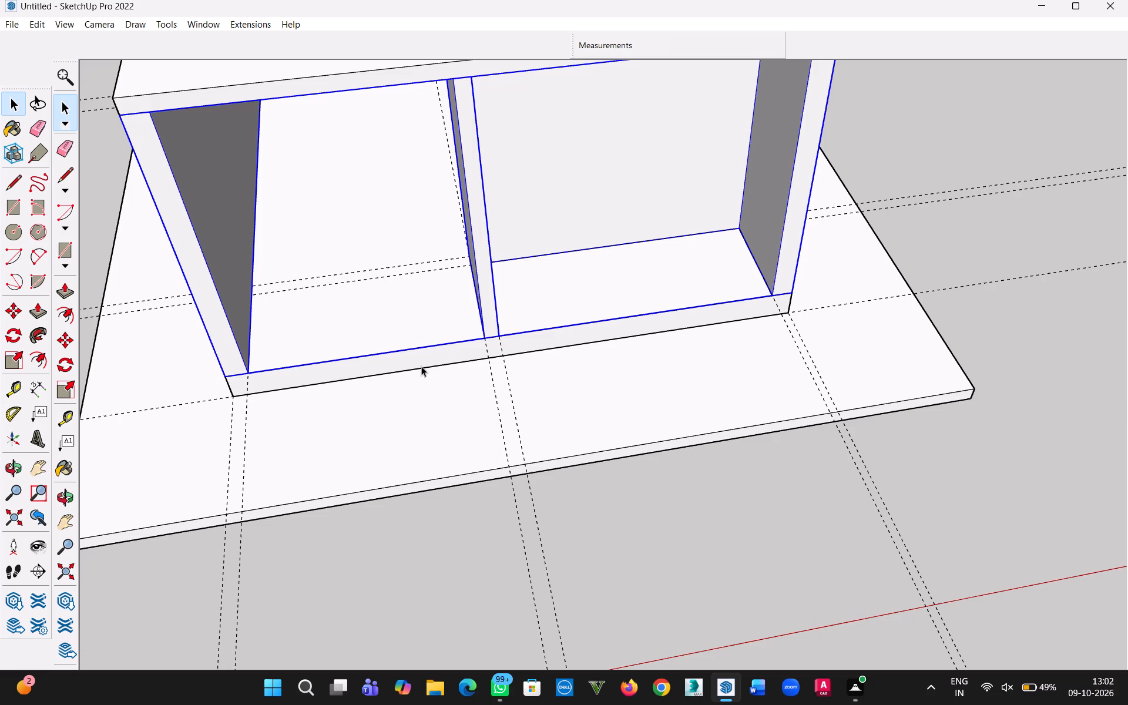
pyautogui.moveTo(415, 364); pyautogui.dragTo(410, 284, button='middle')
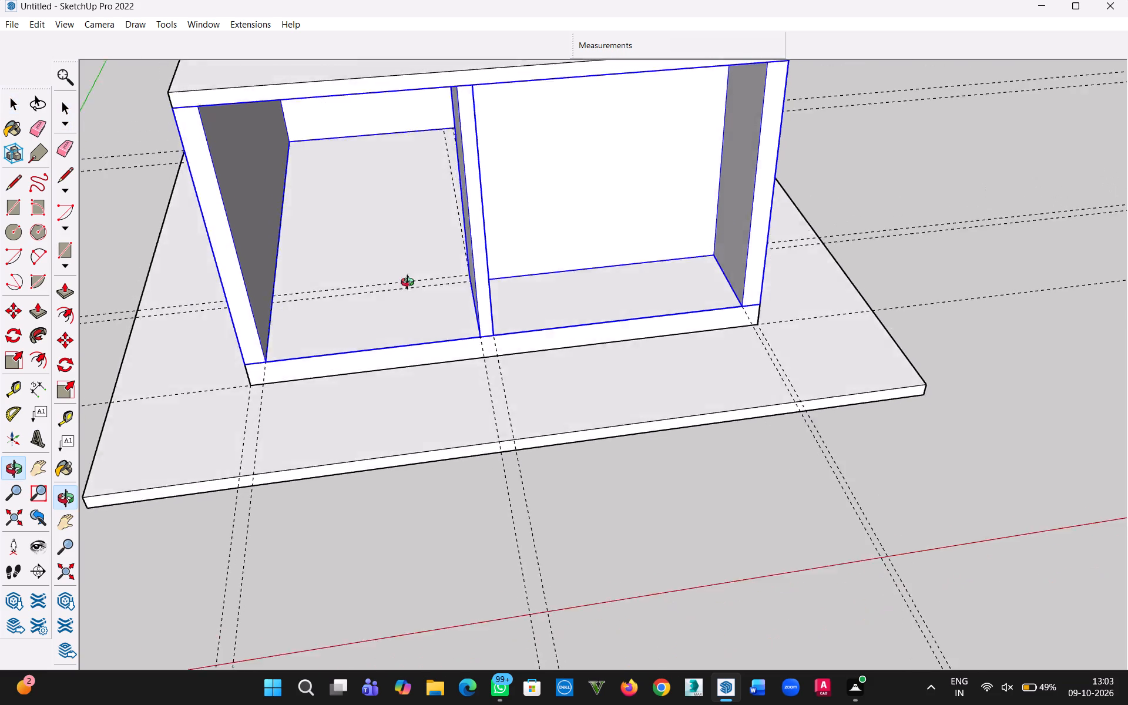
pyautogui.moveTo(410, 284); pyautogui.dragTo(408, 216, button='middle')
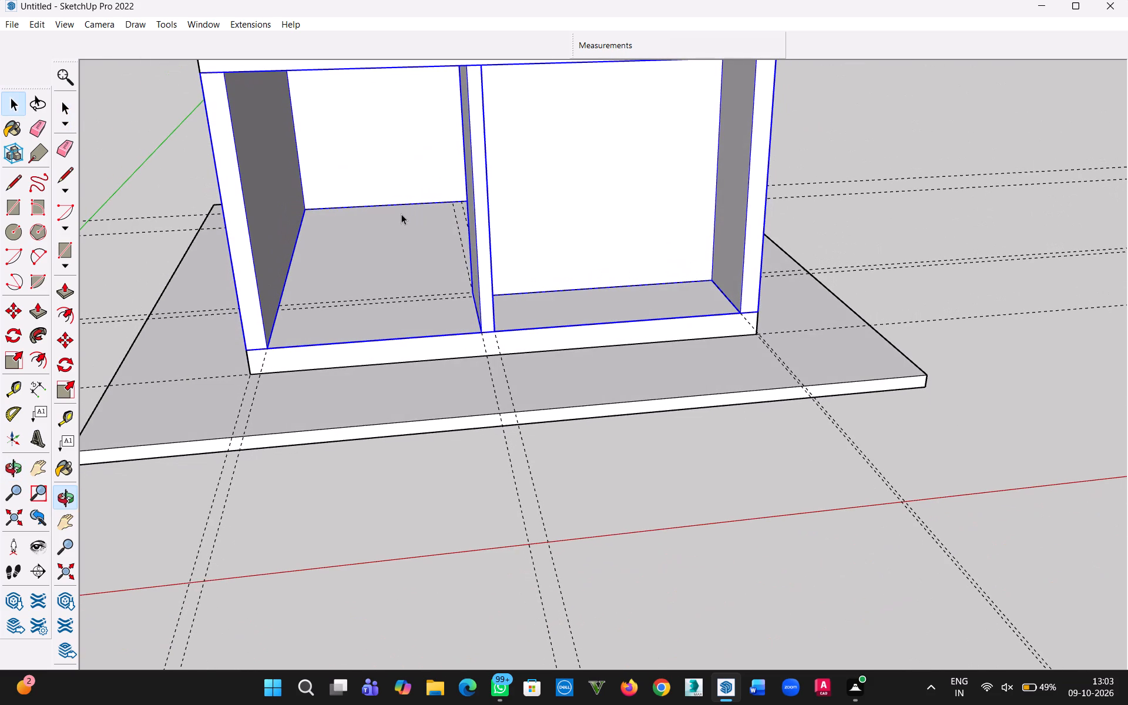
pyautogui.moveTo(466, 304); pyautogui.dragTo(543, 362, button='middle')
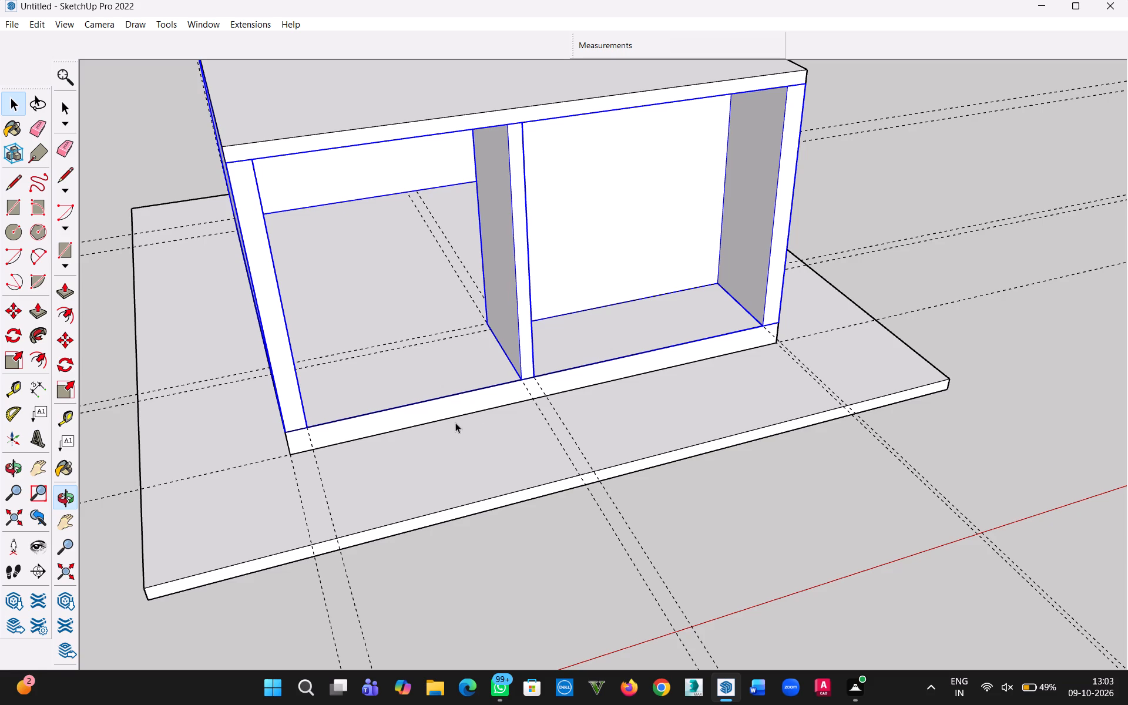
pyautogui.moveTo(455, 422); pyautogui.dragTo(0, 320, button='middle')
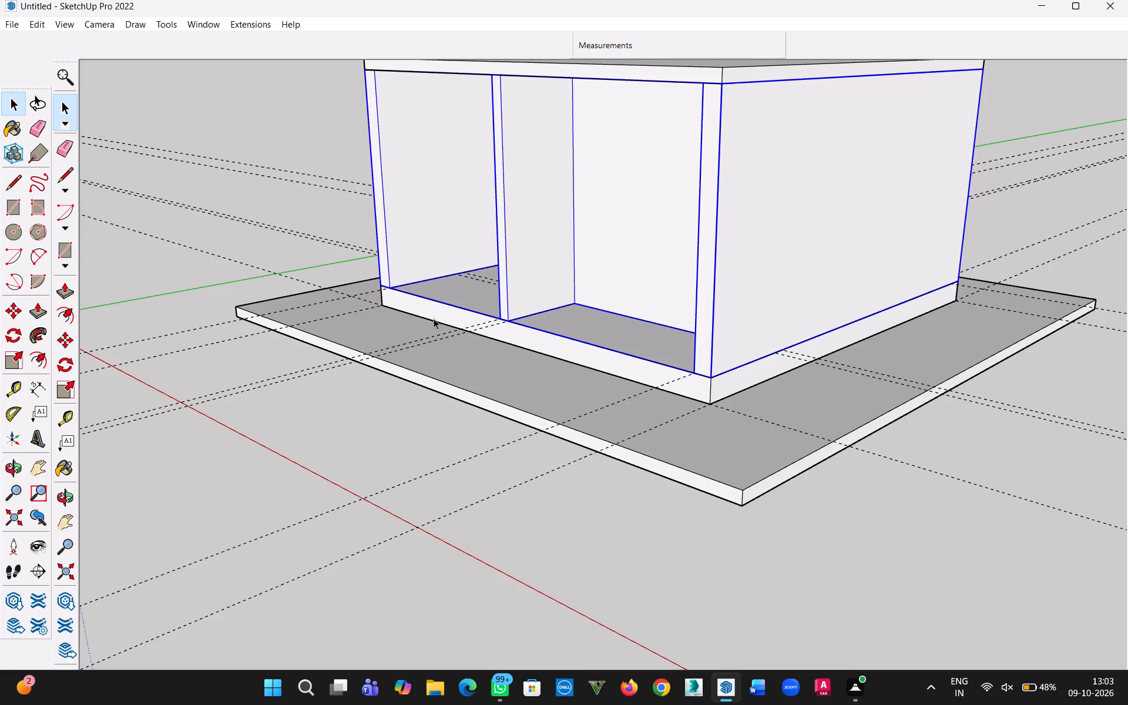
pyautogui.moveTo(434, 318); pyautogui.dragTo(526, 399, button='middle')
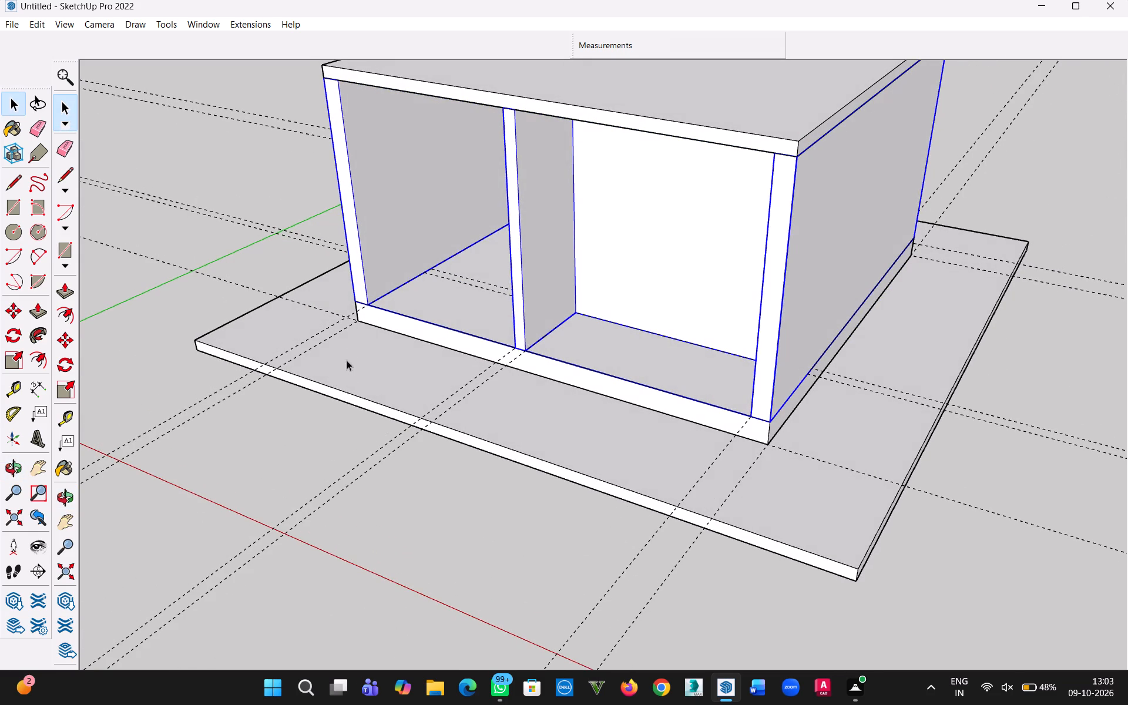
pyautogui.moveTo(398, 352); pyautogui.dragTo(486, 363, button='middle')
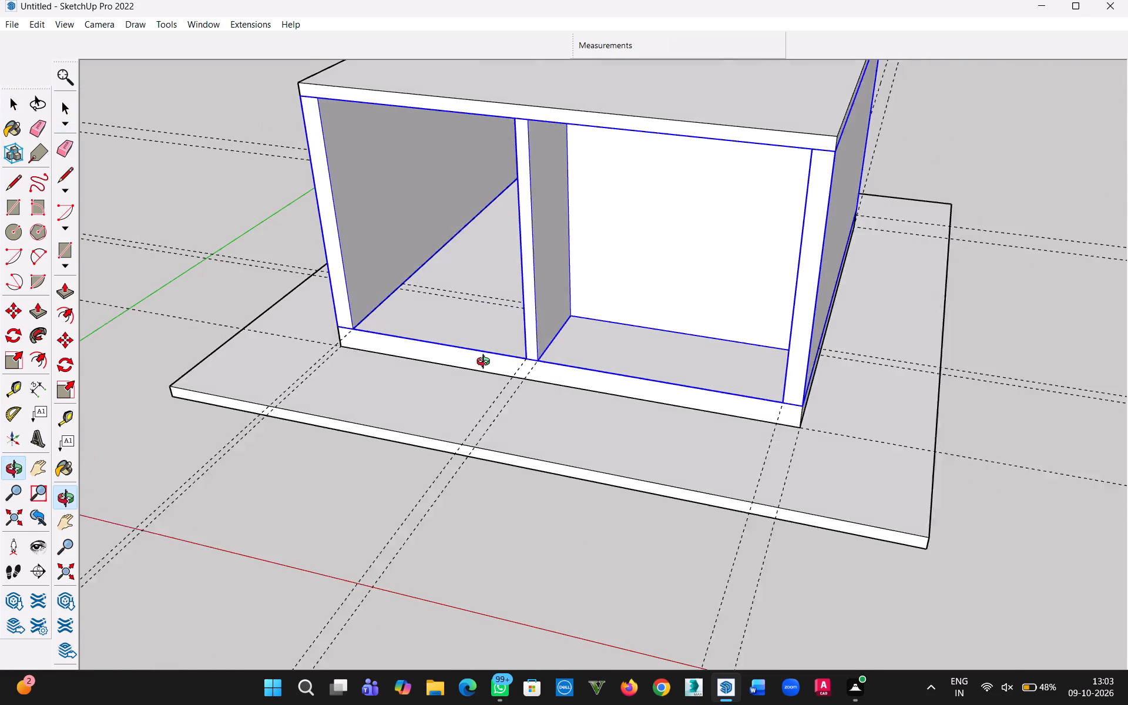
pyautogui.moveTo(486, 363); pyautogui.dragTo(497, 367, button='middle')
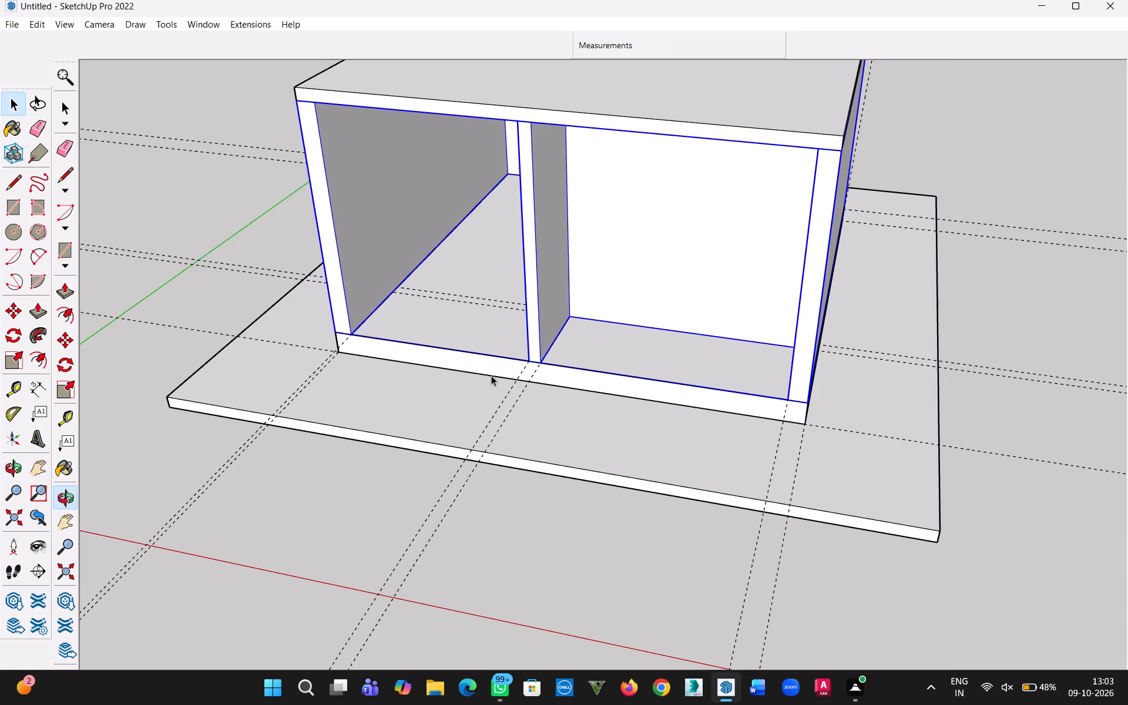
pyautogui.moveTo(553, 364); pyautogui.dragTo(810, 348, button='middle')
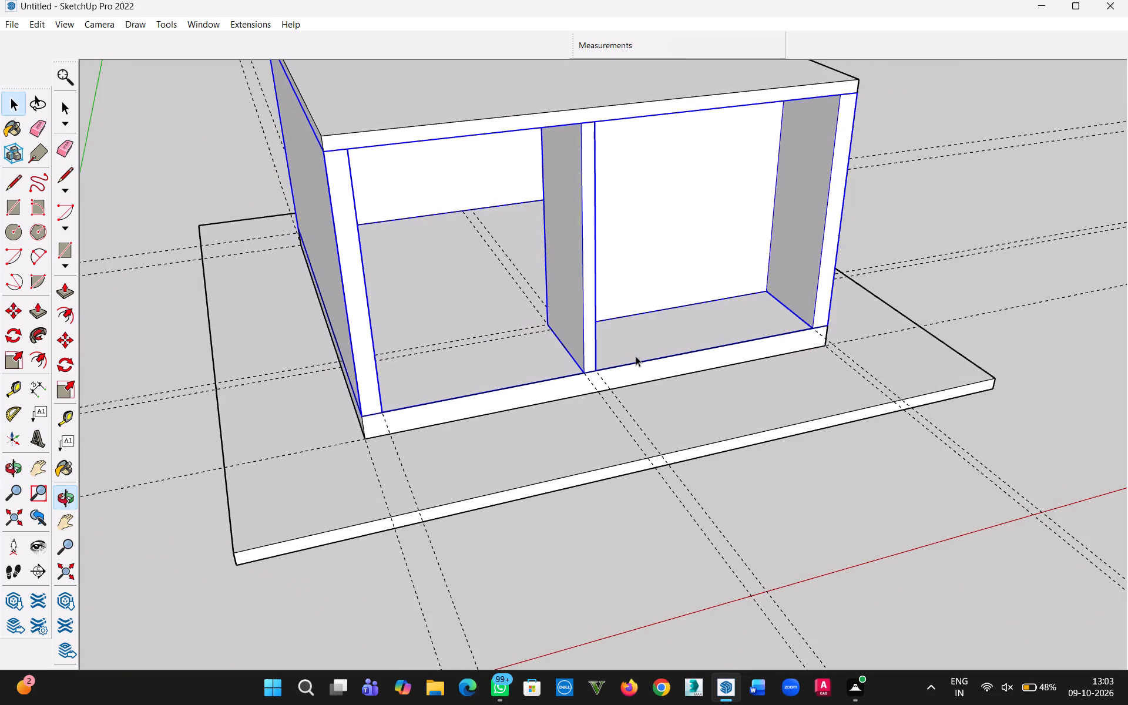
pyautogui.scroll(-4, 630, 348)
pyautogui.moveTo(623, 354); pyautogui.dragTo(498, 361, button='middle')
pyautogui.scroll(4, 564, 307)
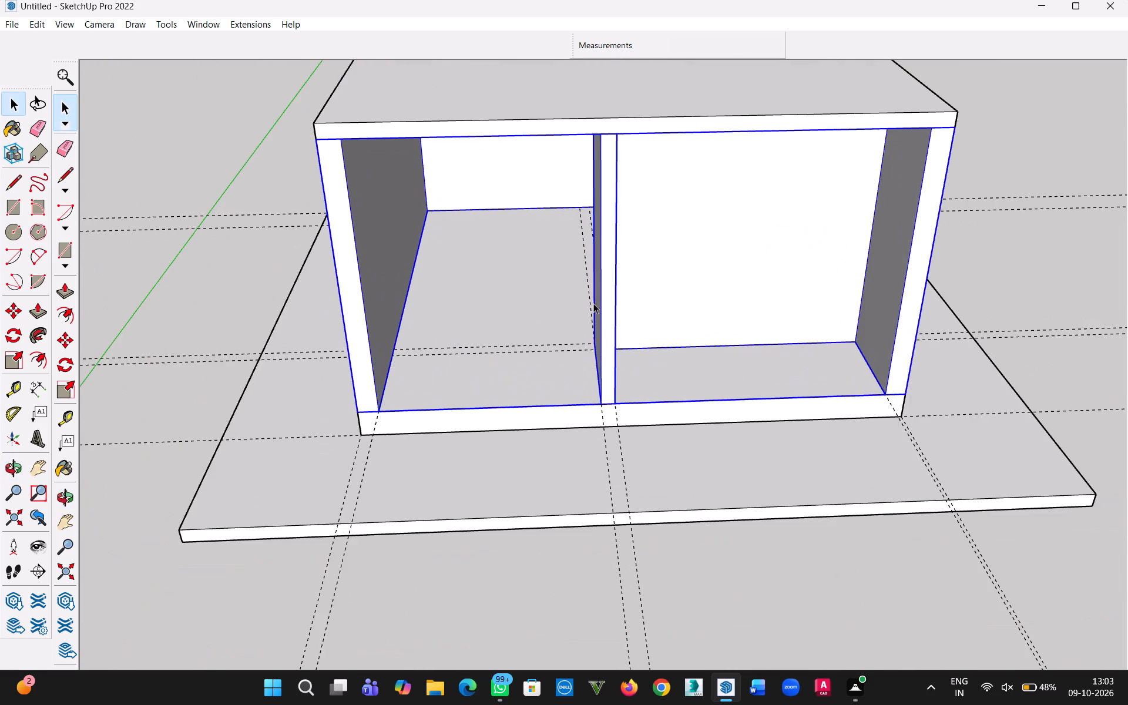
pyautogui.scroll(-3, 593, 305)
pyautogui.moveTo(312, 296); pyautogui.dragTo(318, 292)
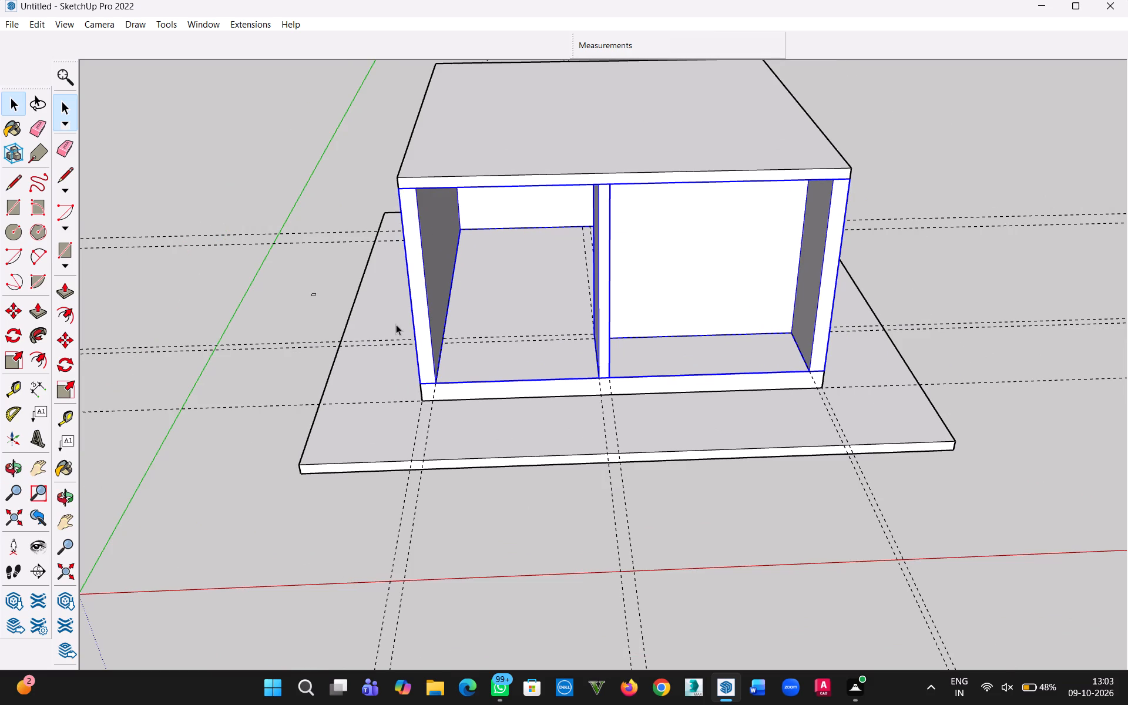
pyautogui.moveTo(450, 281); pyautogui.dragTo(491, 180, button='middle')
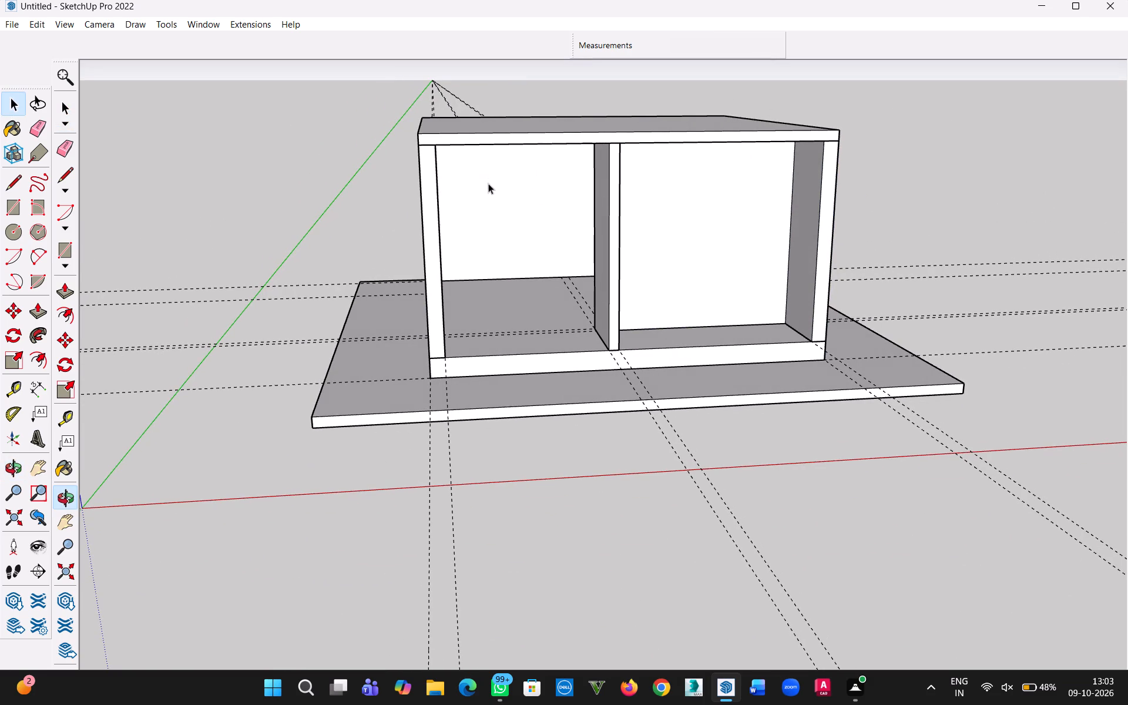
pyautogui.scroll(-5, 474, 184)
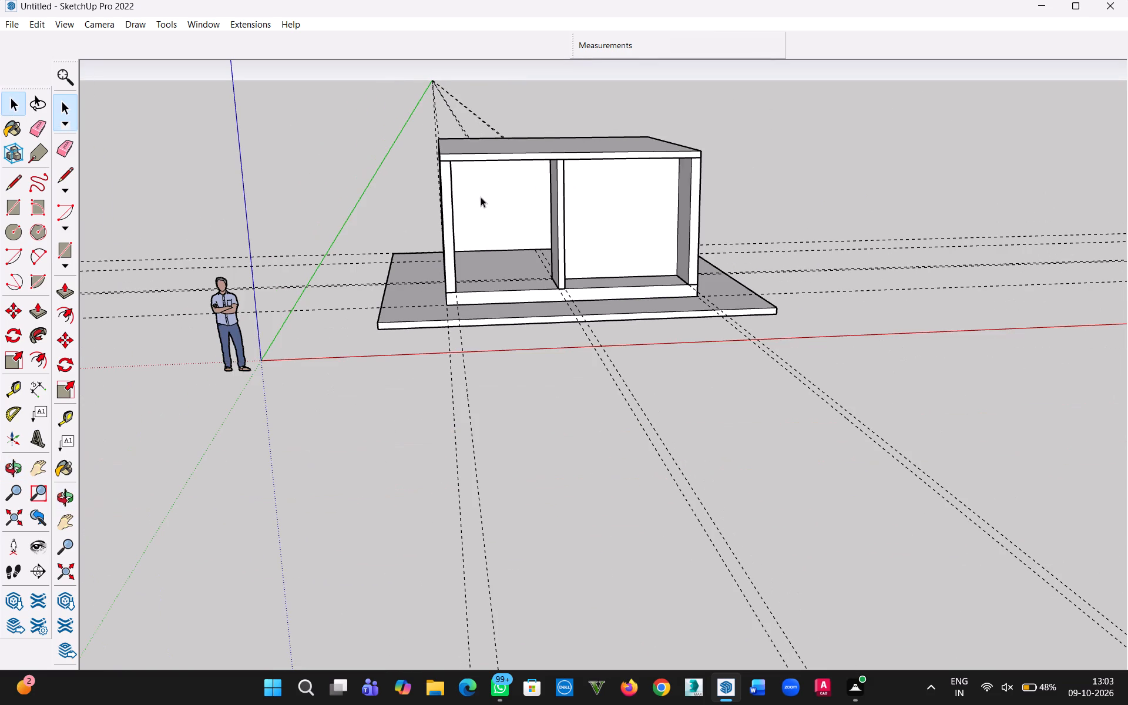
pyautogui.moveTo(785, 278); pyautogui.dragTo(507, 496, button='middle')
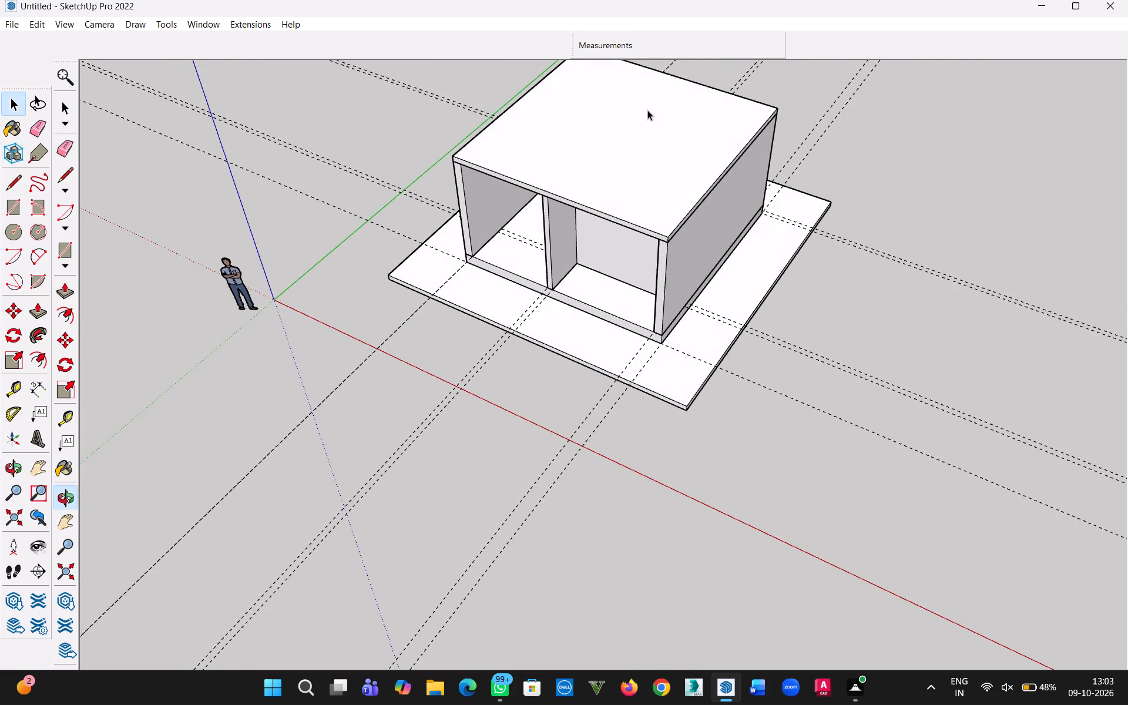
# Select all of the roof slab's connected geometry and make it a group.
pyautogui.click(620, 247)
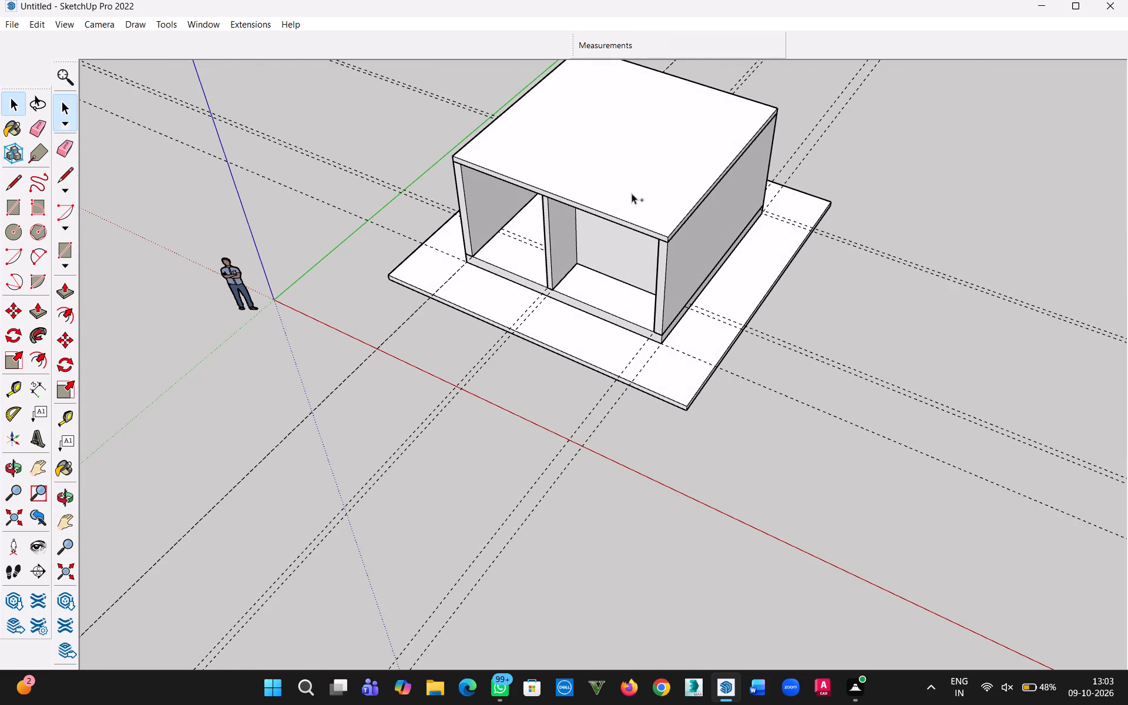
pyautogui.keyDown('ctrl'); pyautogui.click(632, 193); pyautogui.keyUp('ctrl')
pyautogui.click(1035, 383)
pyautogui.tripleClick(593, 145)
pyautogui.rightClick(620, 153)
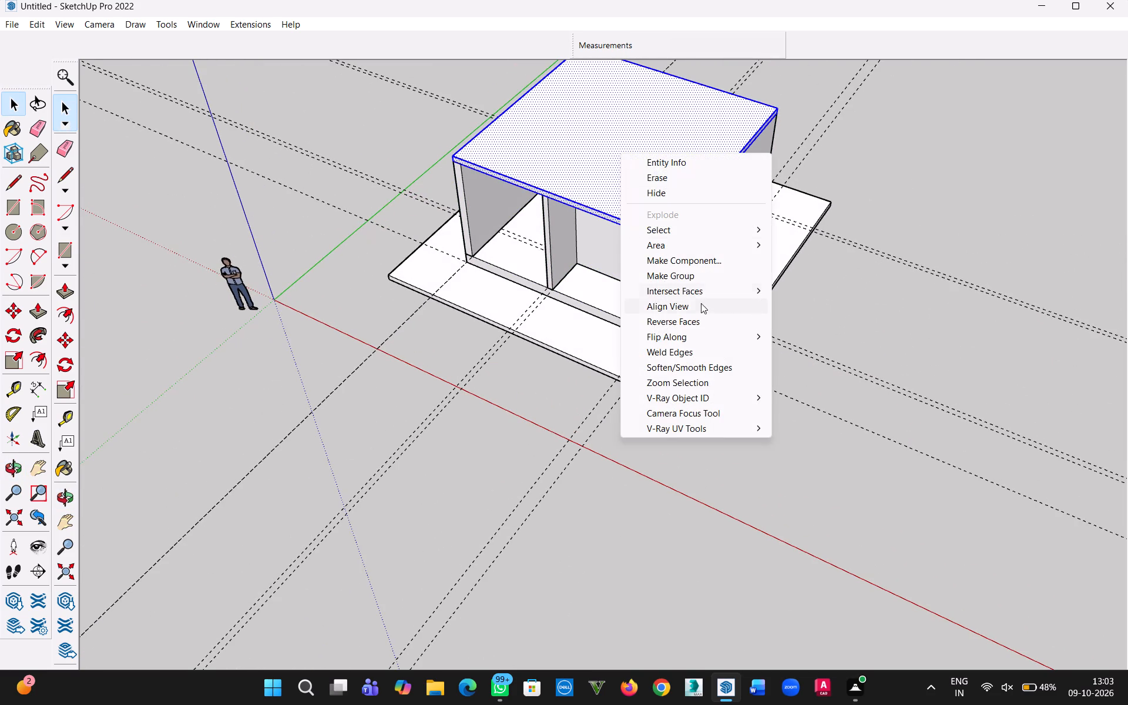
pyautogui.click(686, 278)
pyautogui.click(629, 186)
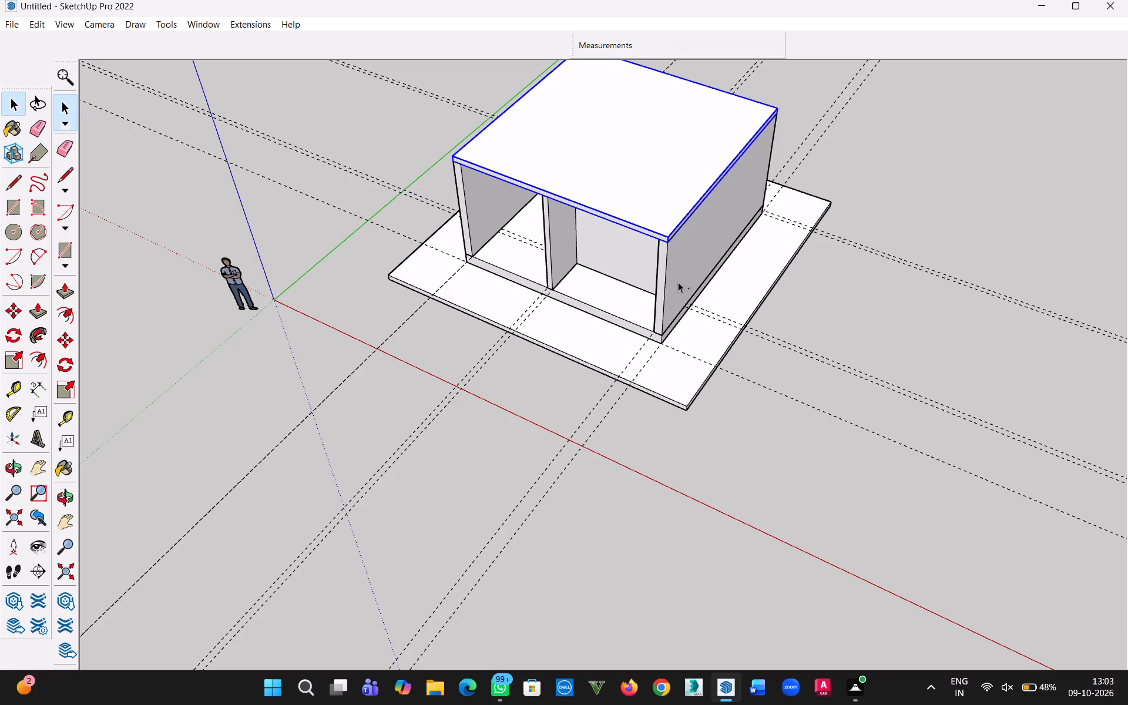
# Copy the walls and roof slab groups 10' 6" straight up to form a second storey on top of the first.
pyautogui.keyDown('ctrl'); pyautogui.click(678, 283); pyautogui.keyUp('ctrl')
pyautogui.moveTo(981, 307); pyautogui.dragTo(699, 296, button='middle')
pyautogui.scroll(4, 847, 313)
pyautogui.press('m')
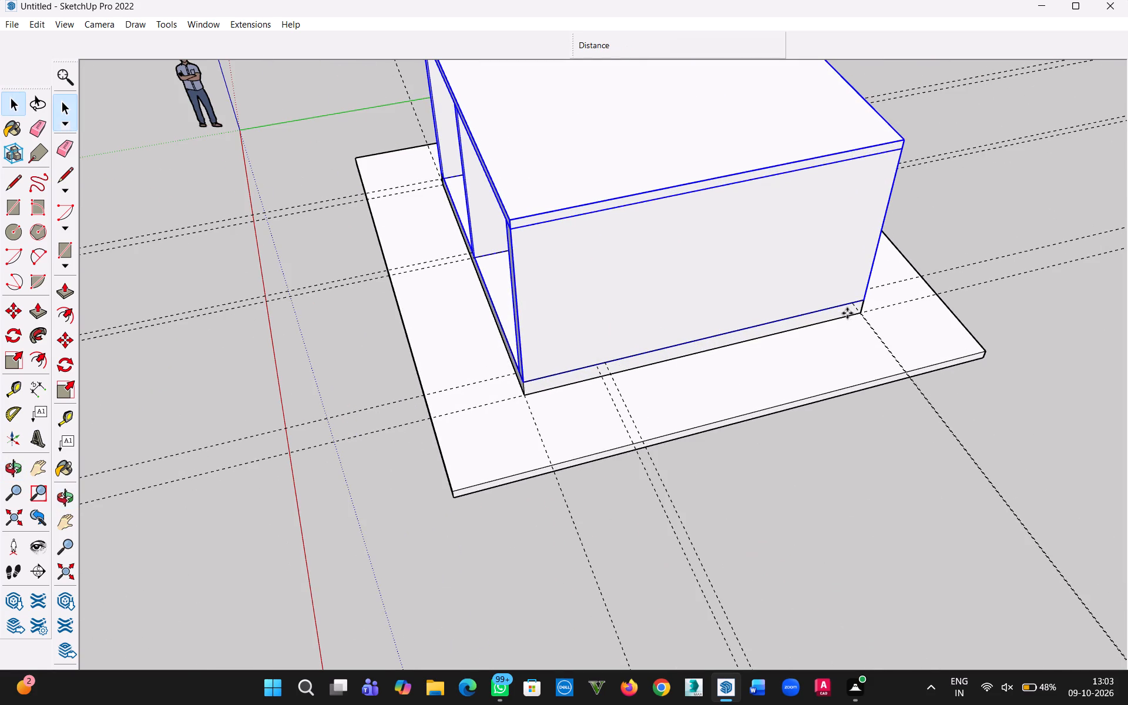
pyautogui.click(865, 299)
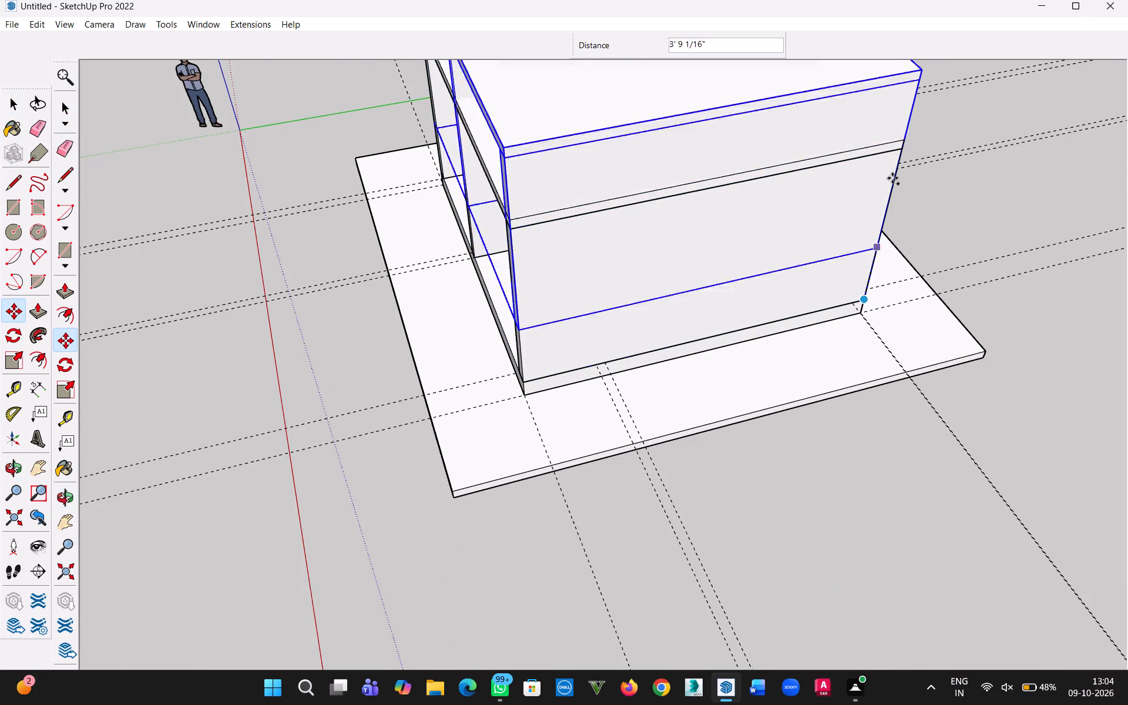
pyautogui.click(901, 136)
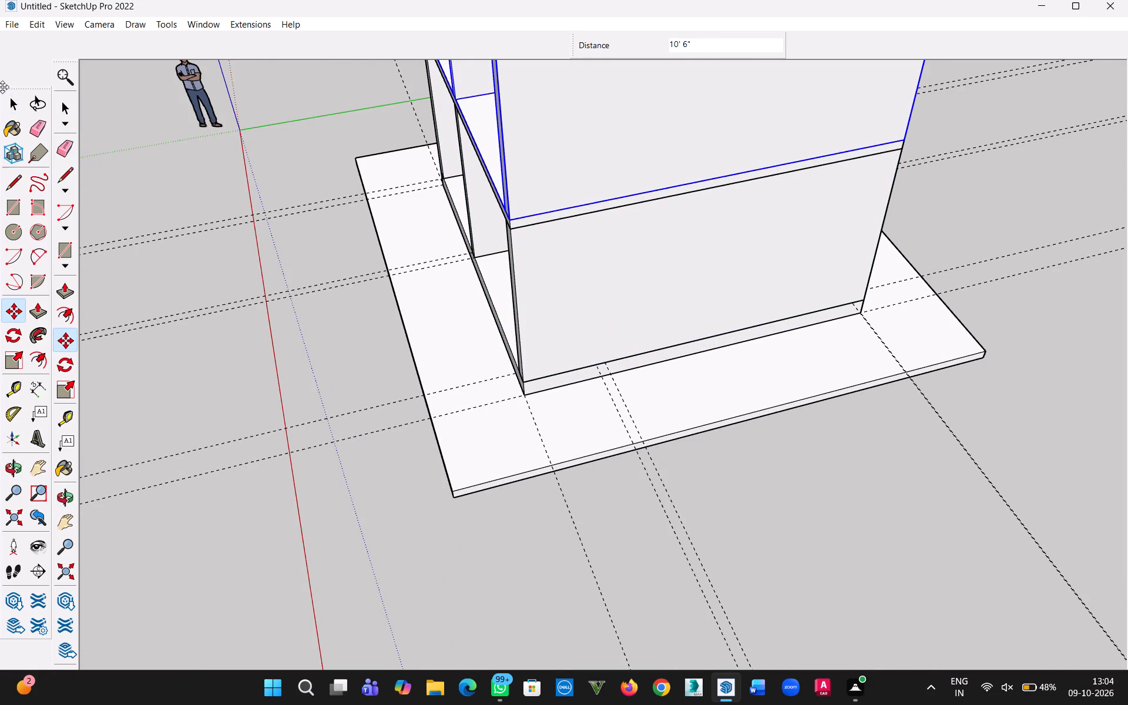
pyautogui.click(9, 103)
pyautogui.click(226, 266)
# Examine the stacked two-storey model from the front, at eye level and from above.
pyautogui.moveTo(234, 270); pyautogui.dragTo(830, 223, button='middle')
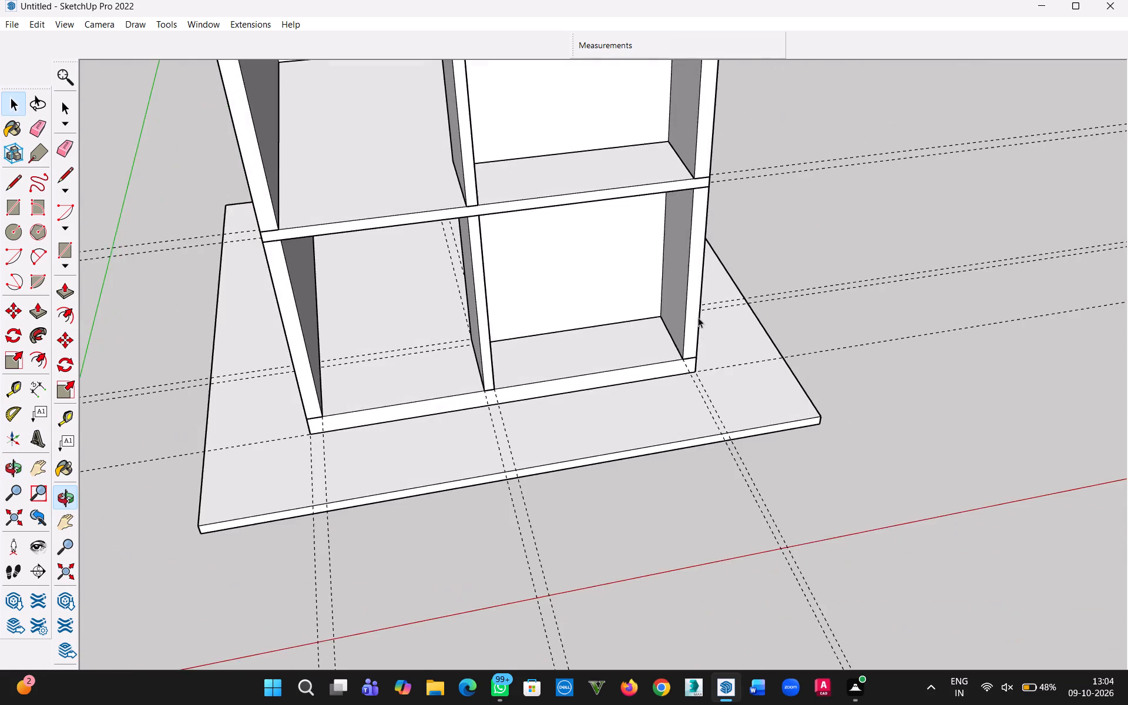
pyautogui.scroll(-3, 567, 351)
pyautogui.moveTo(553, 375); pyautogui.dragTo(533, 221, button='middle')
pyautogui.scroll(-2, 529, 247)
pyautogui.press('h')
pyautogui.moveTo(541, 295); pyautogui.dragTo(563, 575)
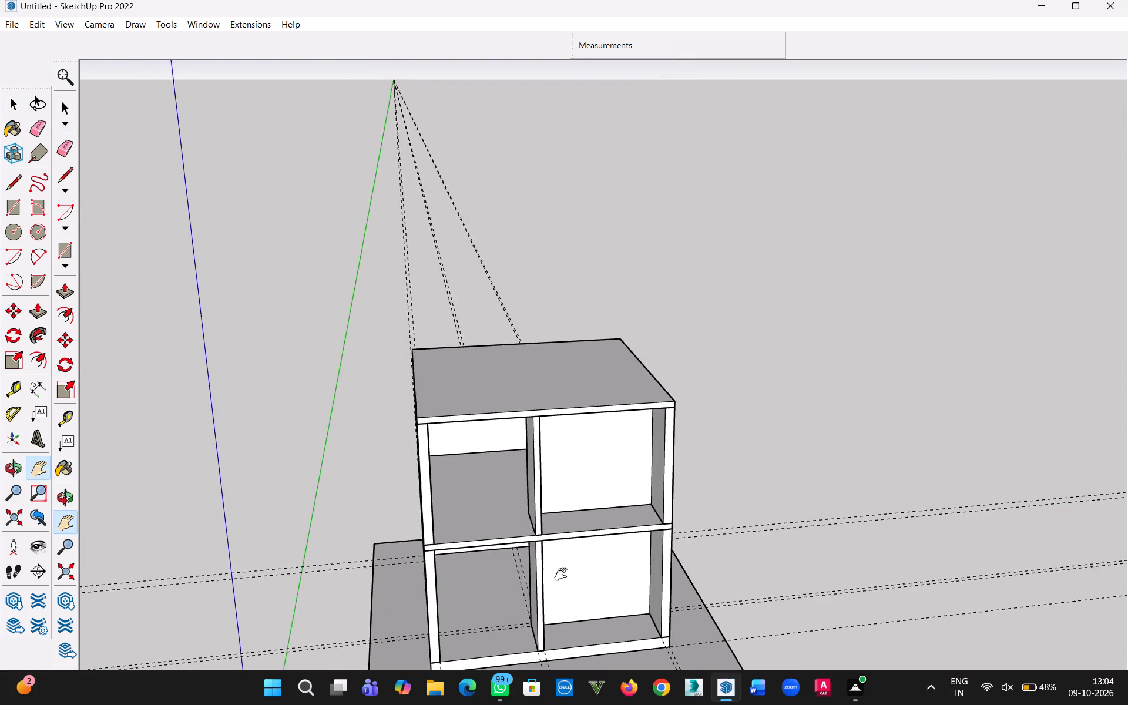
pyautogui.moveTo(563, 575); pyautogui.dragTo(522, 520)
pyautogui.moveTo(518, 501); pyautogui.dragTo(519, 384, button='middle')
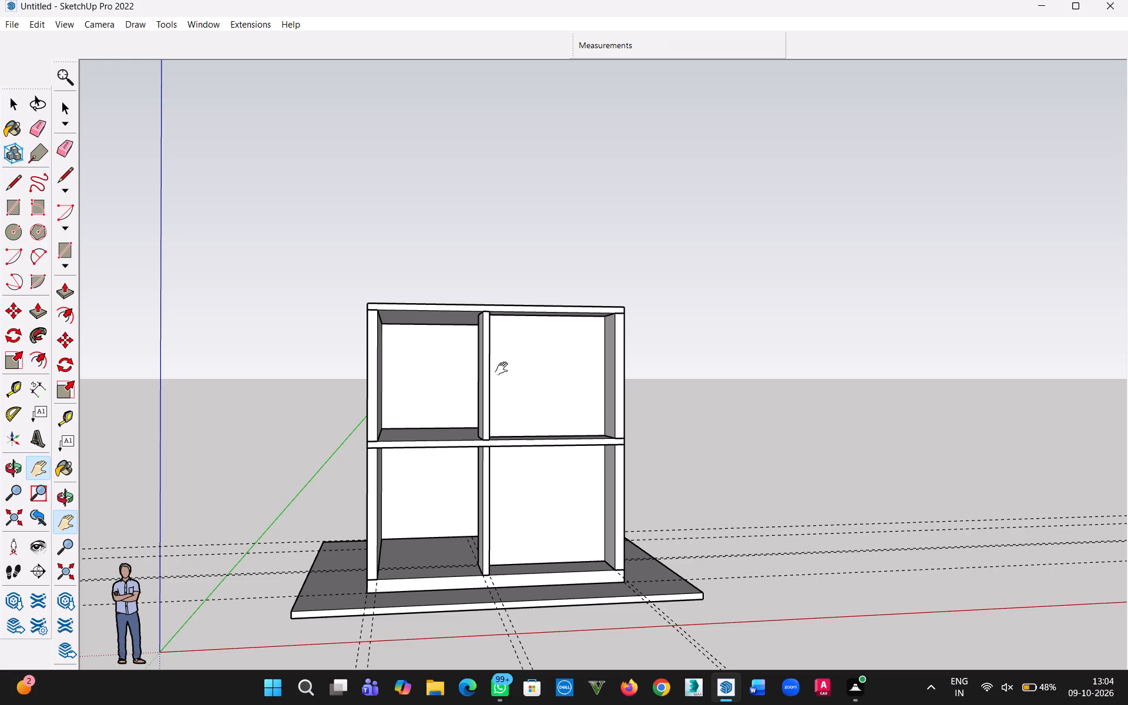
pyautogui.moveTo(423, 379); pyautogui.dragTo(424, 449, button='middle')
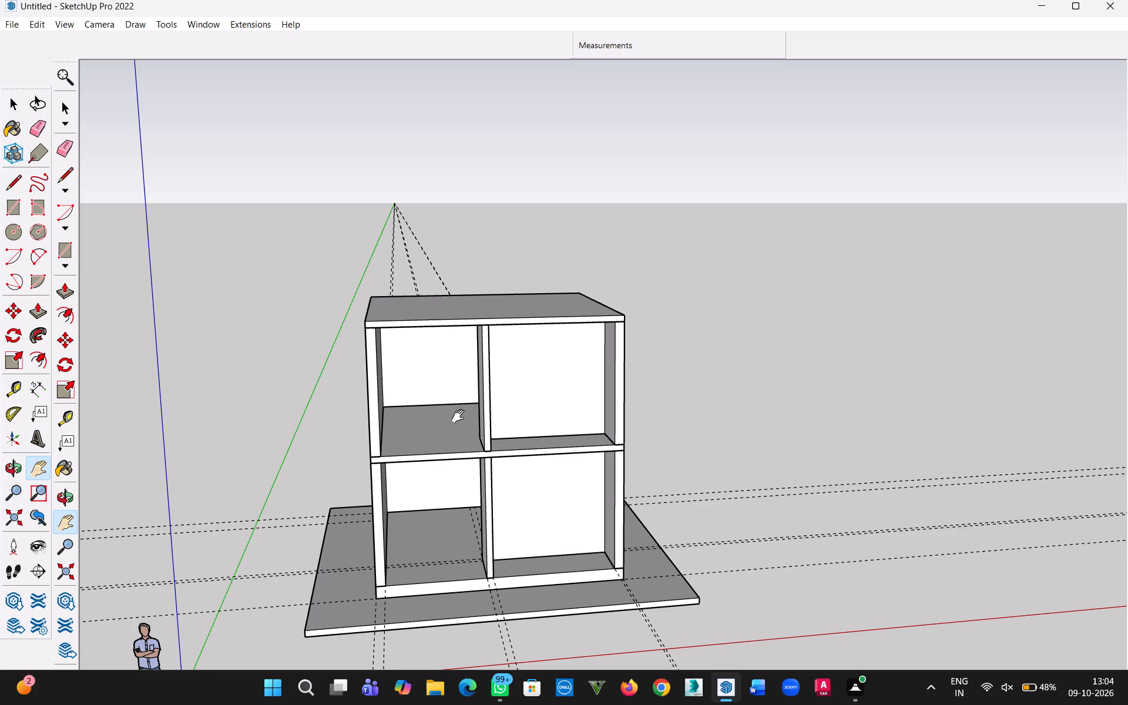
pyautogui.moveTo(578, 347); pyautogui.dragTo(533, 581, button='middle')
pyautogui.scroll(2, 542, 446)
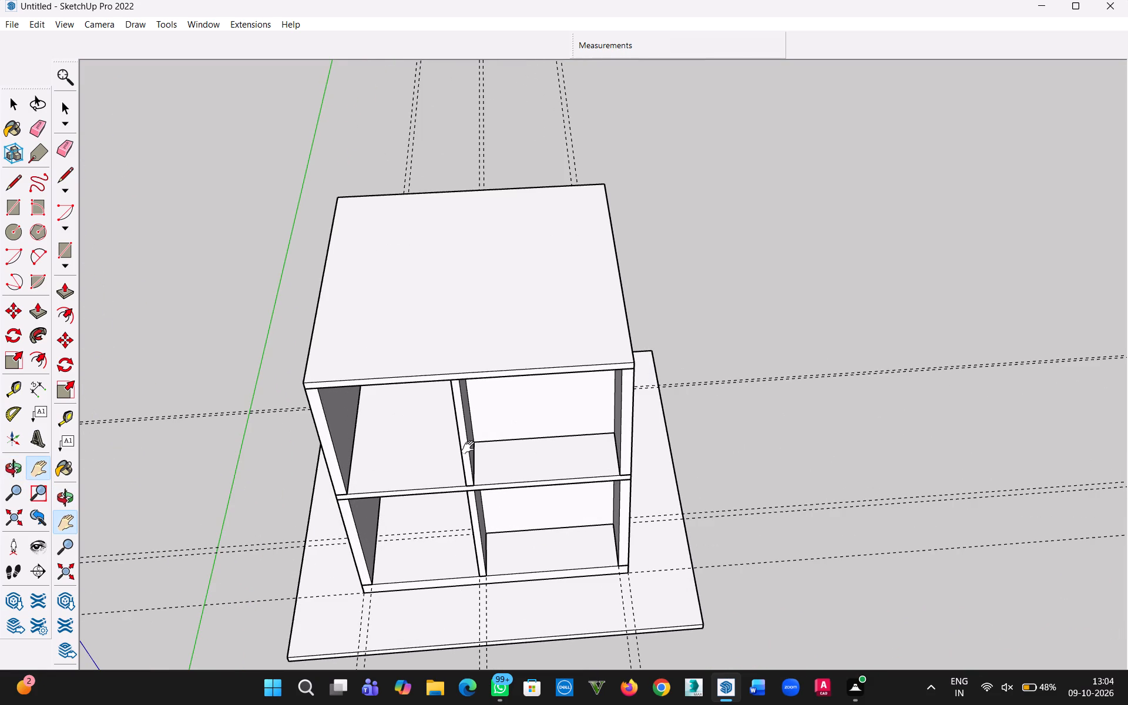
# Add a guide line on the top roof slab, 4' back from its front edge, with the Tape Measure tool.
pyautogui.press('Escape')
pyautogui.click(458, 424)
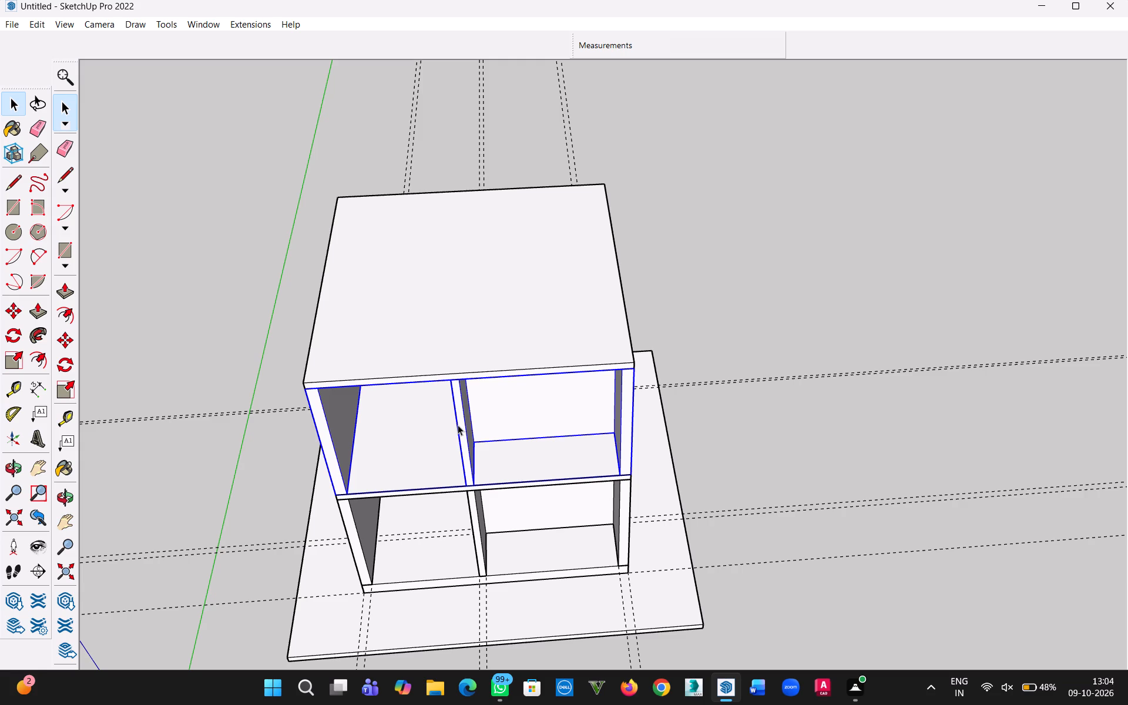
pyautogui.press('t')
pyautogui.scroll(4, 527, 475)
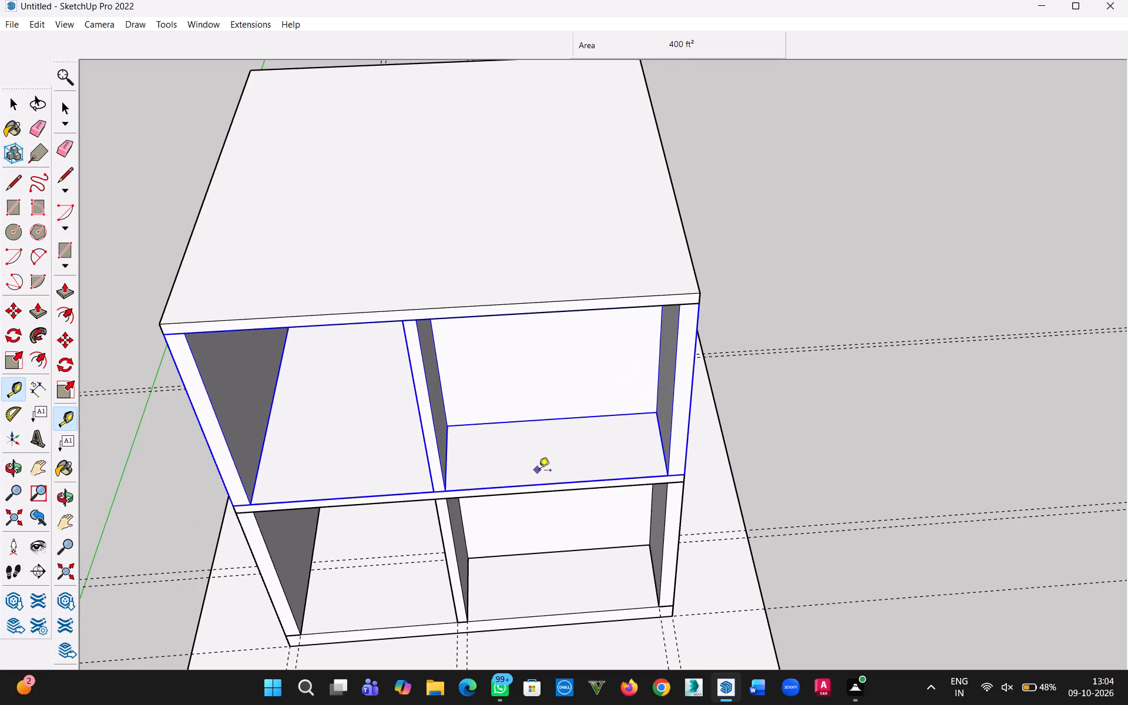
pyautogui.click(547, 484)
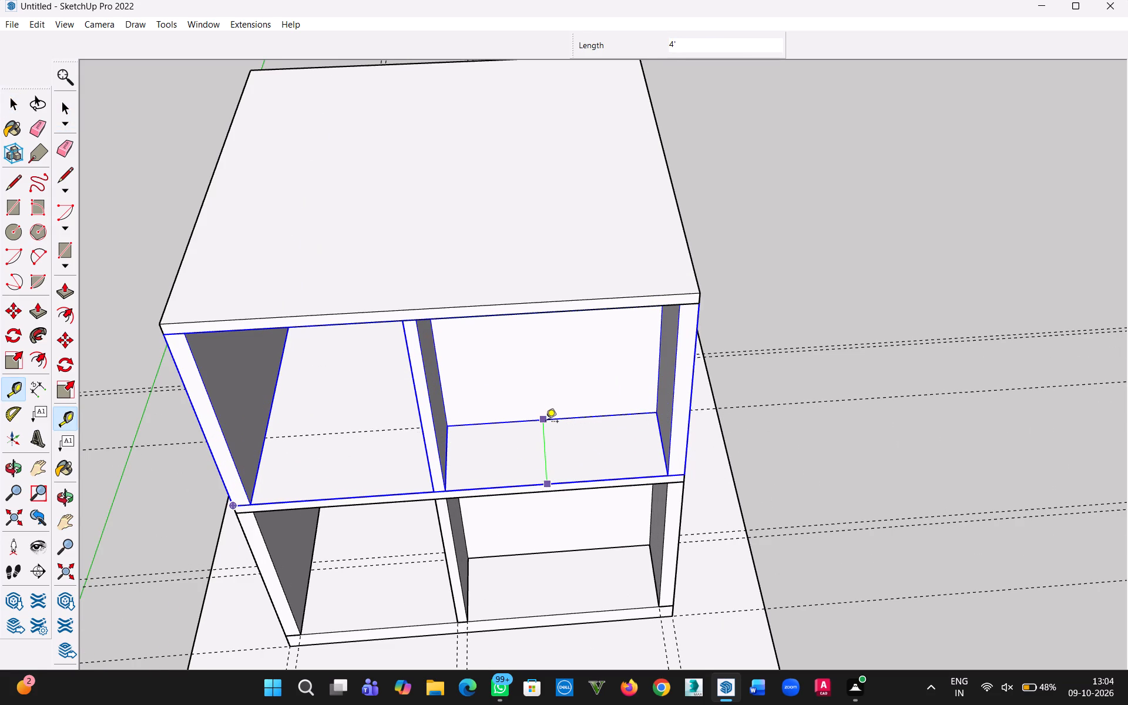
pyautogui.press('Escape')
pyautogui.click(561, 303)
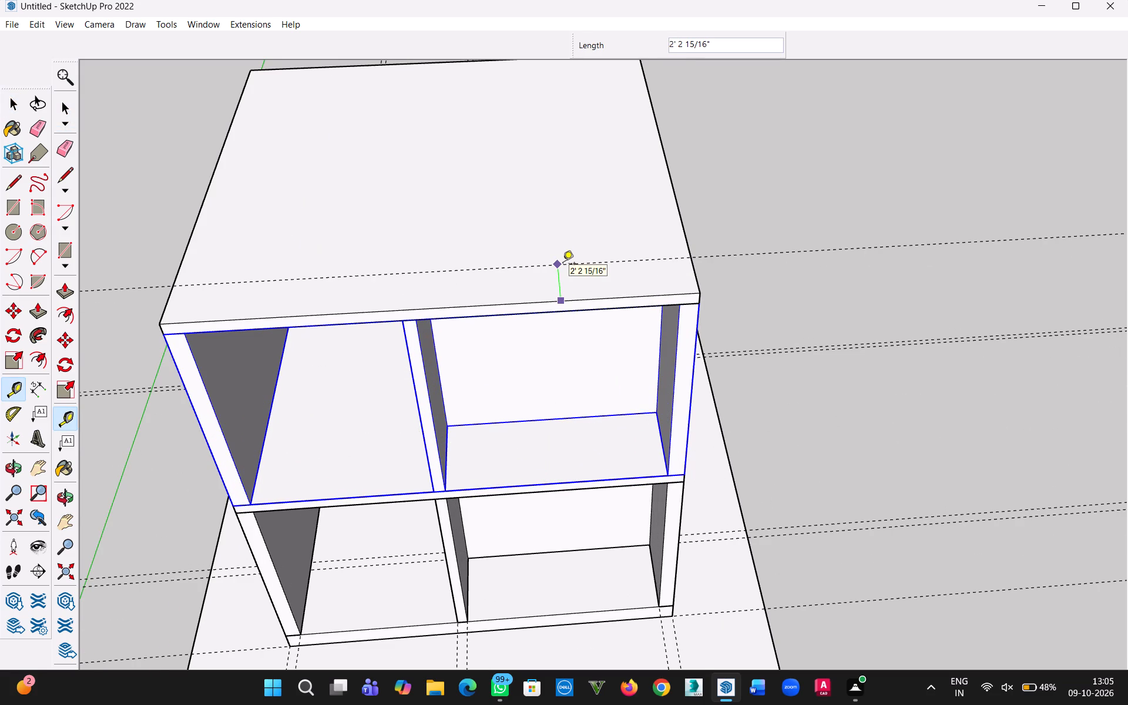
pyautogui.press('4')
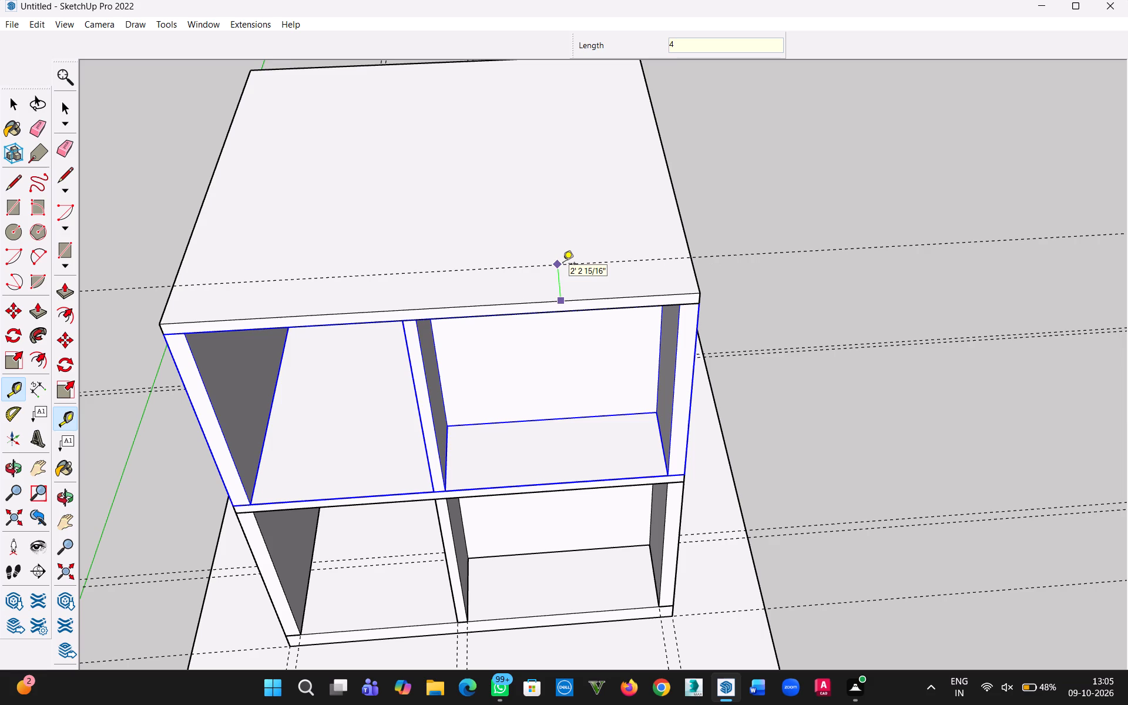
pyautogui.press("'")
pyautogui.press('Return')
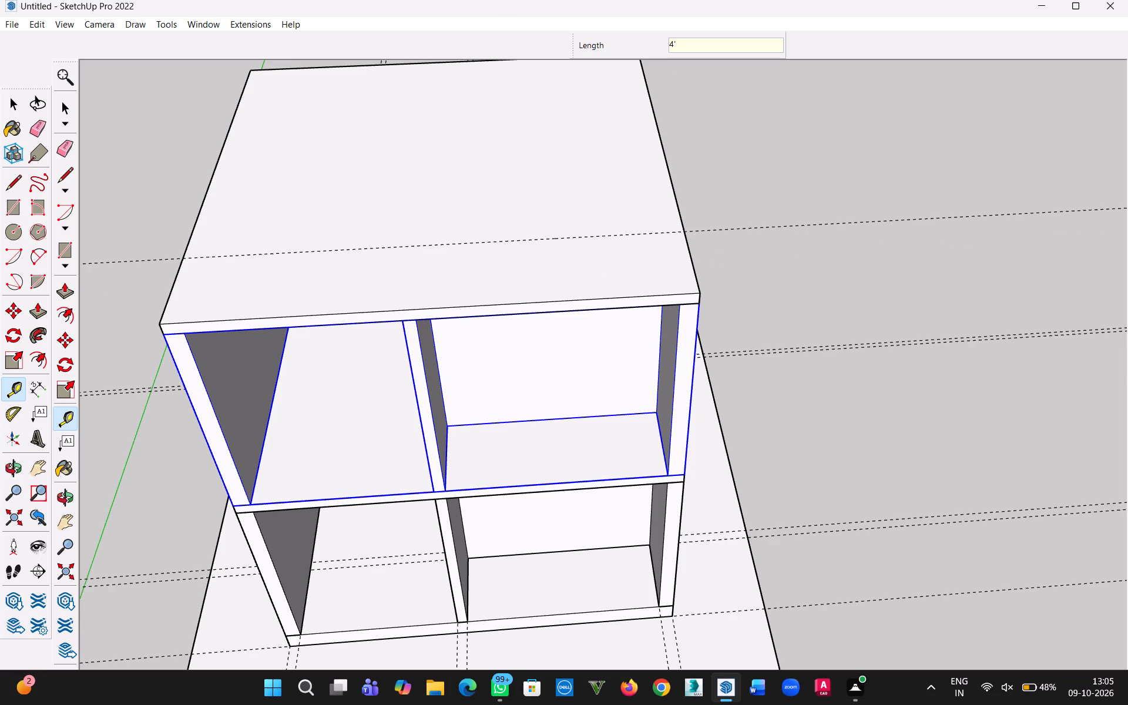
# Add a guide line on the top roof slab, 8'6" in from its left side edge.
pyautogui.click(257, 464)
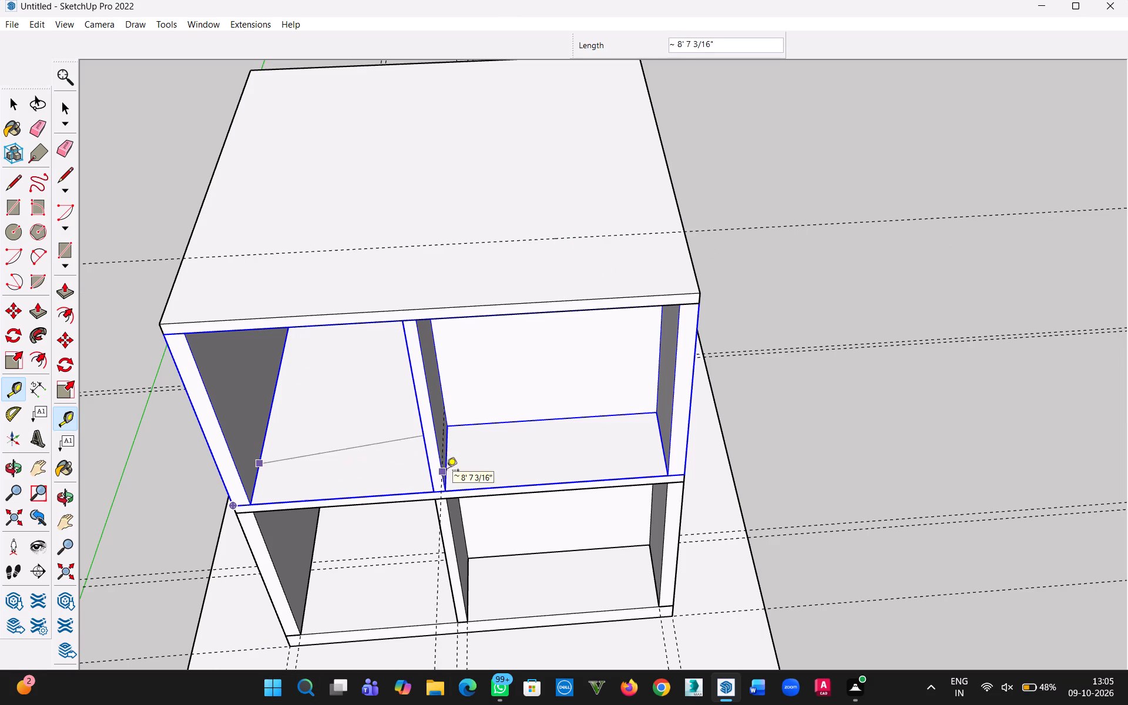
pyautogui.press('Escape')
pyautogui.click(171, 297)
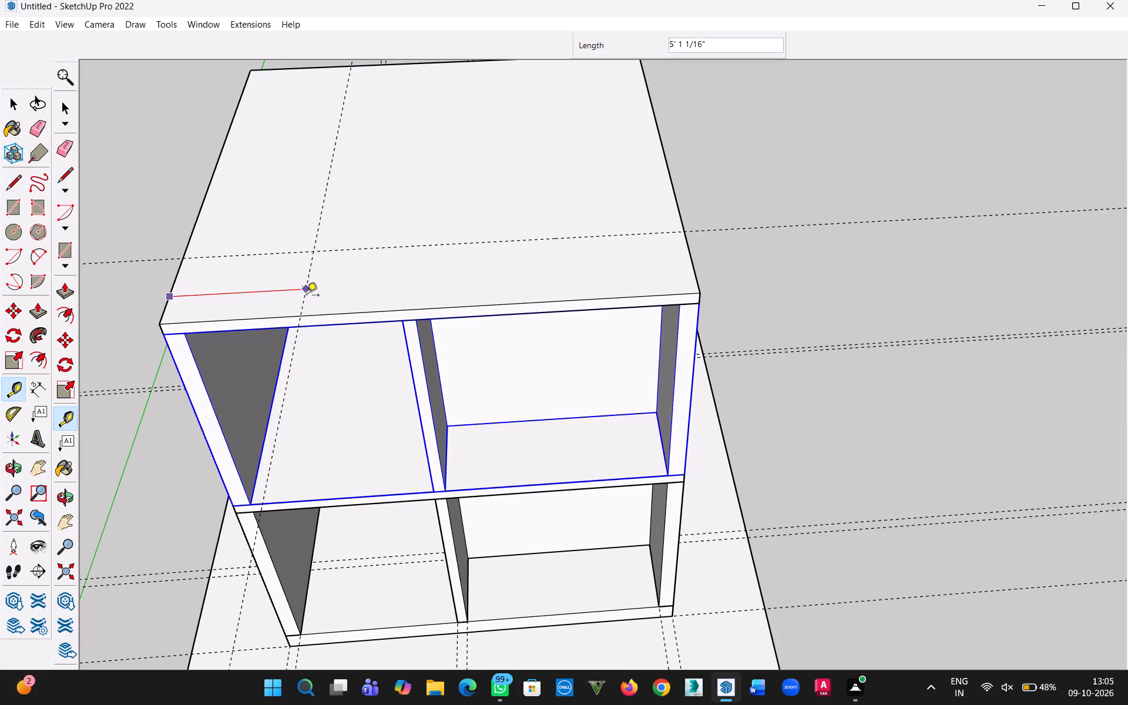
pyautogui.write('8\'6"')
pyautogui.press('Return')
# Offset a second guide 6" from each of the two roof guides, toward the slab's right side and back.
pyautogui.moveTo(466, 351); pyautogui.dragTo(491, 350, button='middle')
pyautogui.moveTo(362, 521); pyautogui.dragTo(374, 378, button='middle')
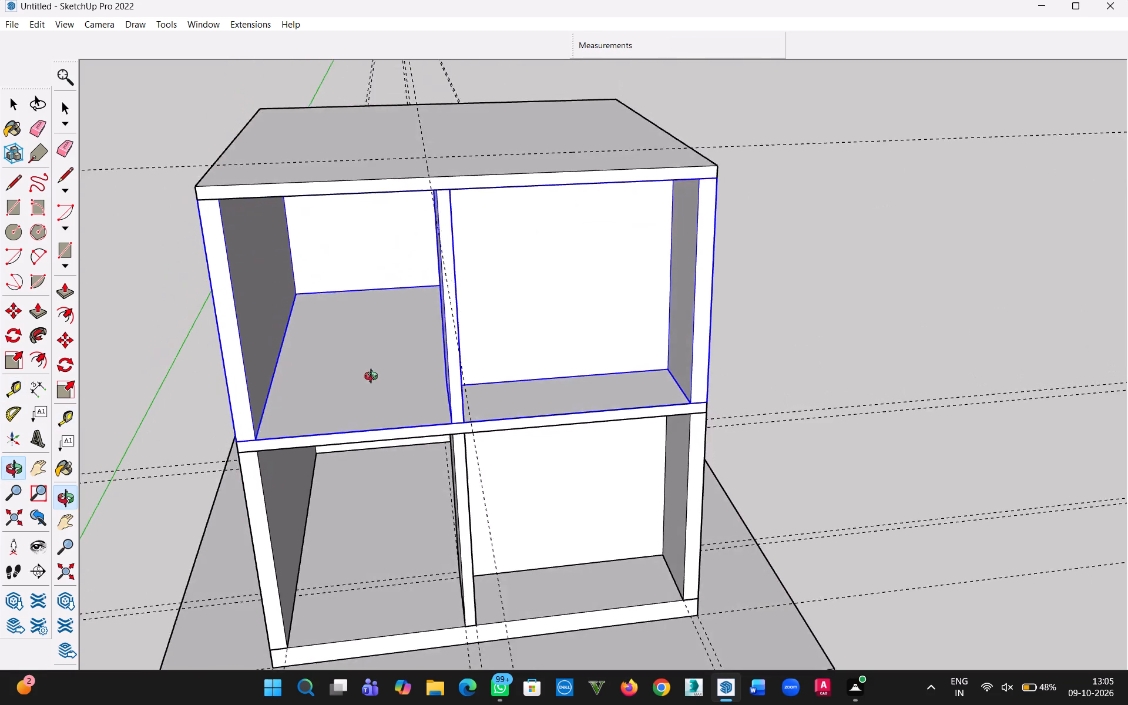
pyautogui.moveTo(374, 378); pyautogui.dragTo(355, 521, button='middle')
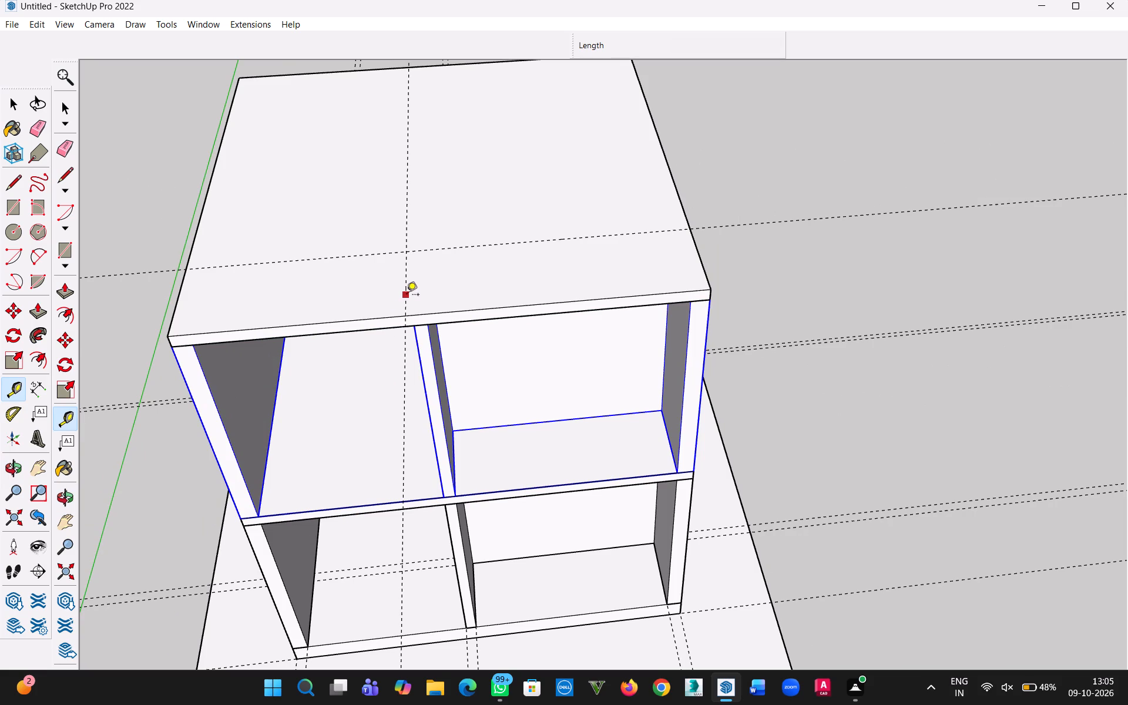
pyautogui.click(407, 296)
pyautogui.write('6"')
pyautogui.press('Return')
pyautogui.click(494, 244)
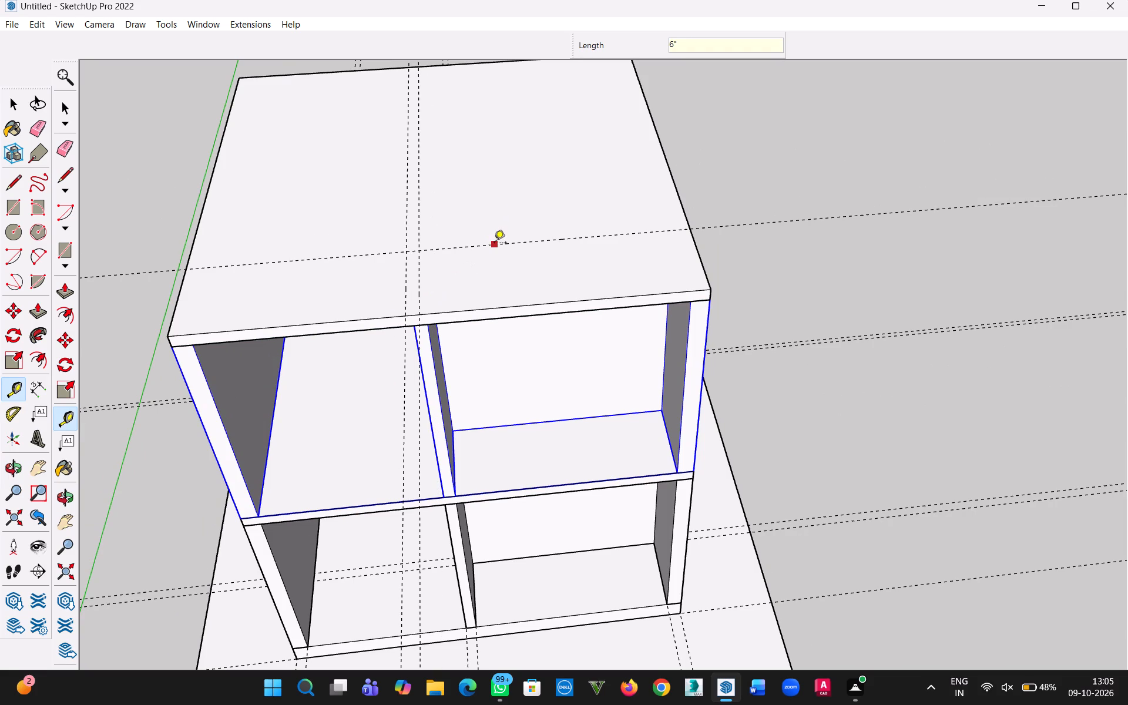
pyautogui.write('6"')
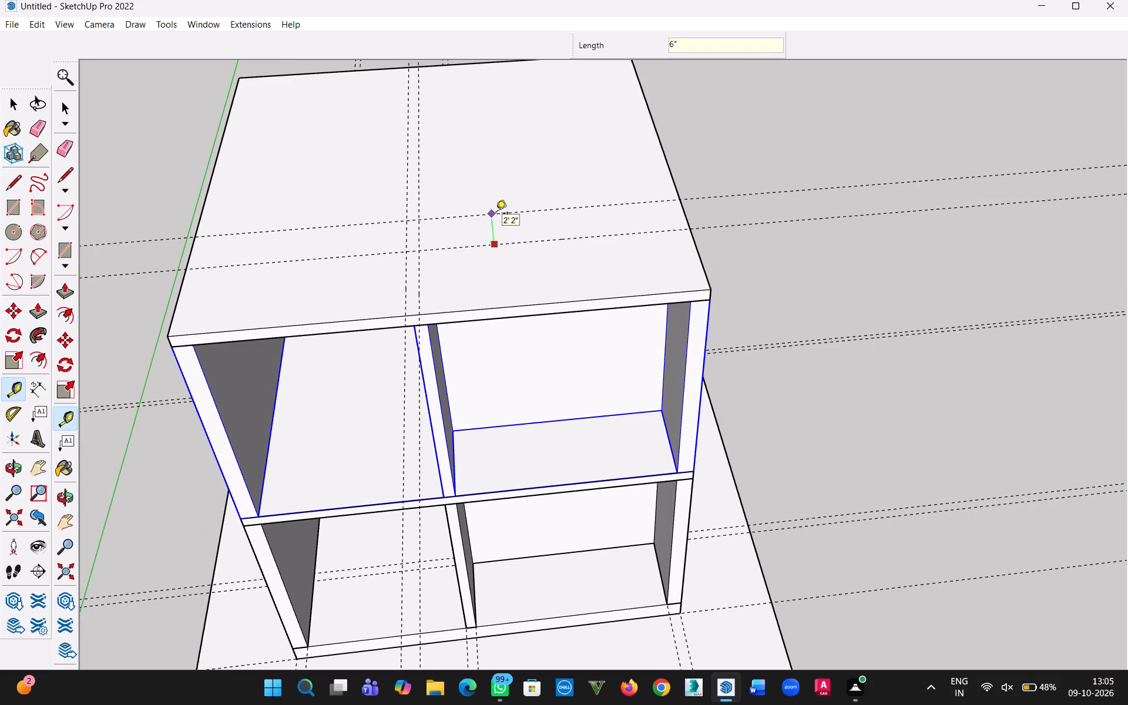
pyautogui.press('Return')
# Draw two joined rectangles between the roof guides, 6" by 4' 6" to the front edge and 11' by 6" to the right edge.
pyautogui.moveTo(334, 285); pyautogui.dragTo(351, 388, button='middle')
pyautogui.scroll(3, 377, 405)
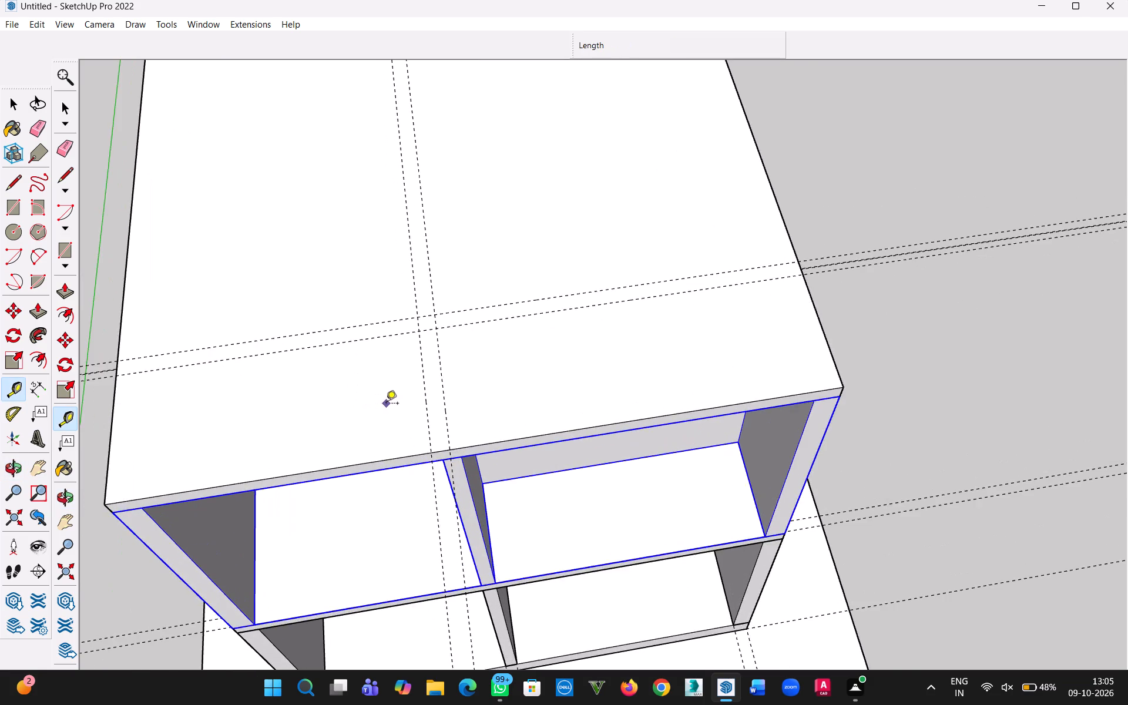
pyautogui.scroll(2, 389, 405)
pyautogui.press('r')
pyautogui.click(425, 298)
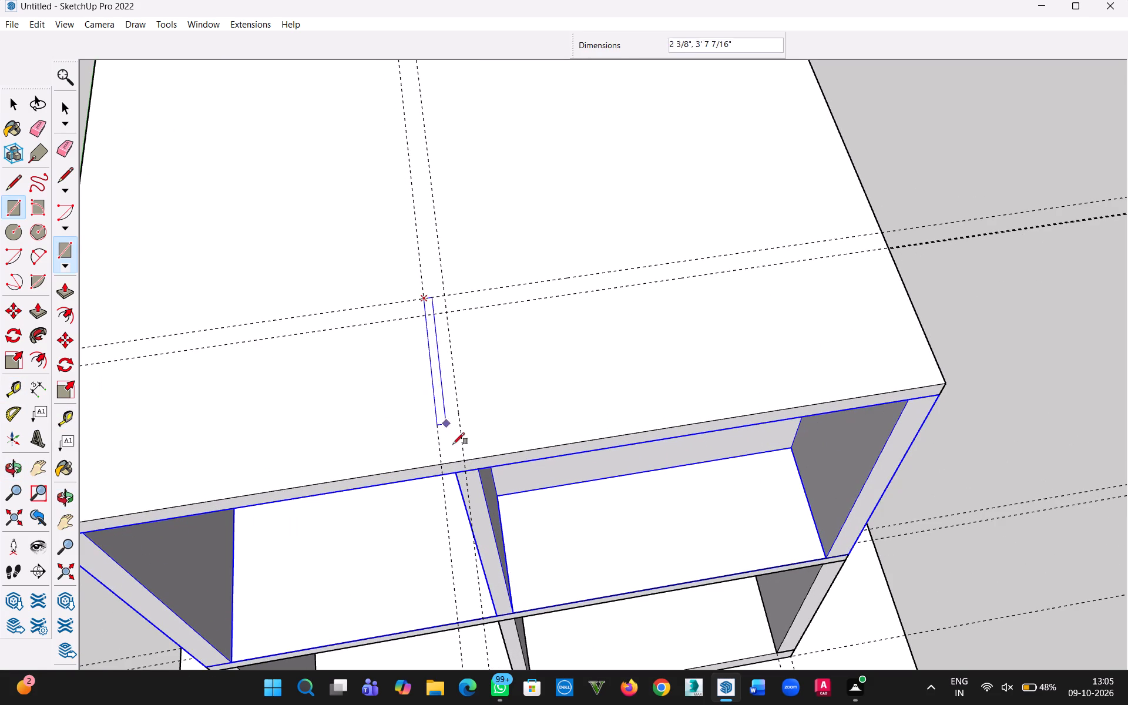
pyautogui.click(466, 463)
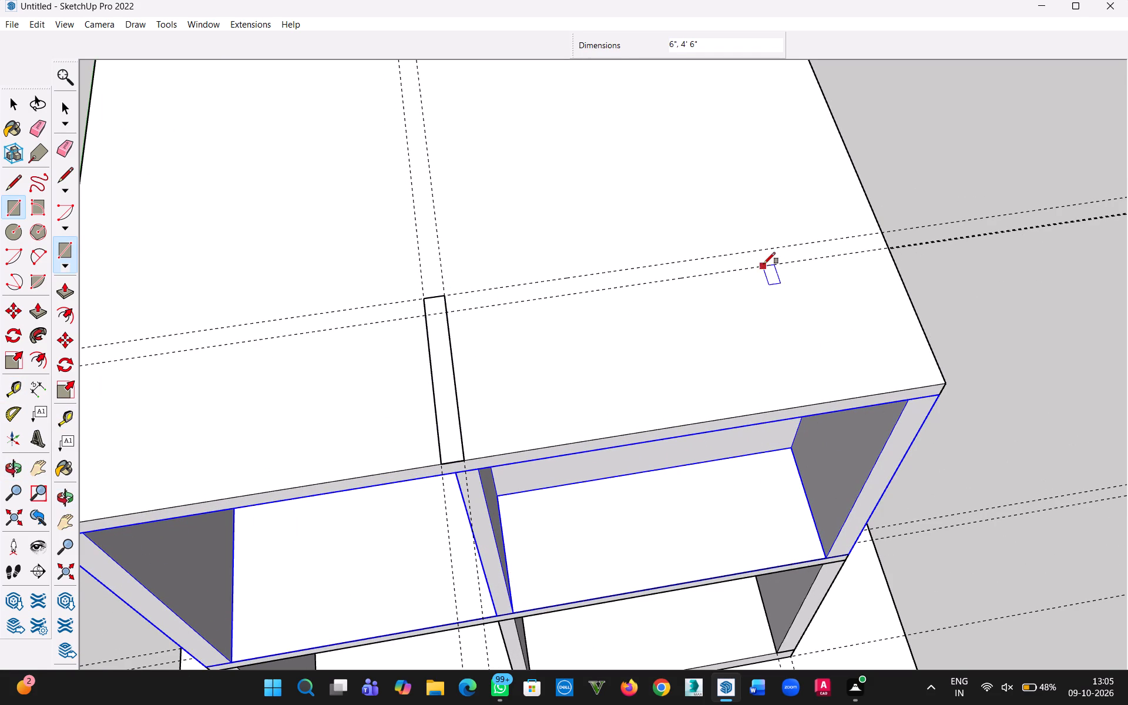
pyautogui.click(444, 300)
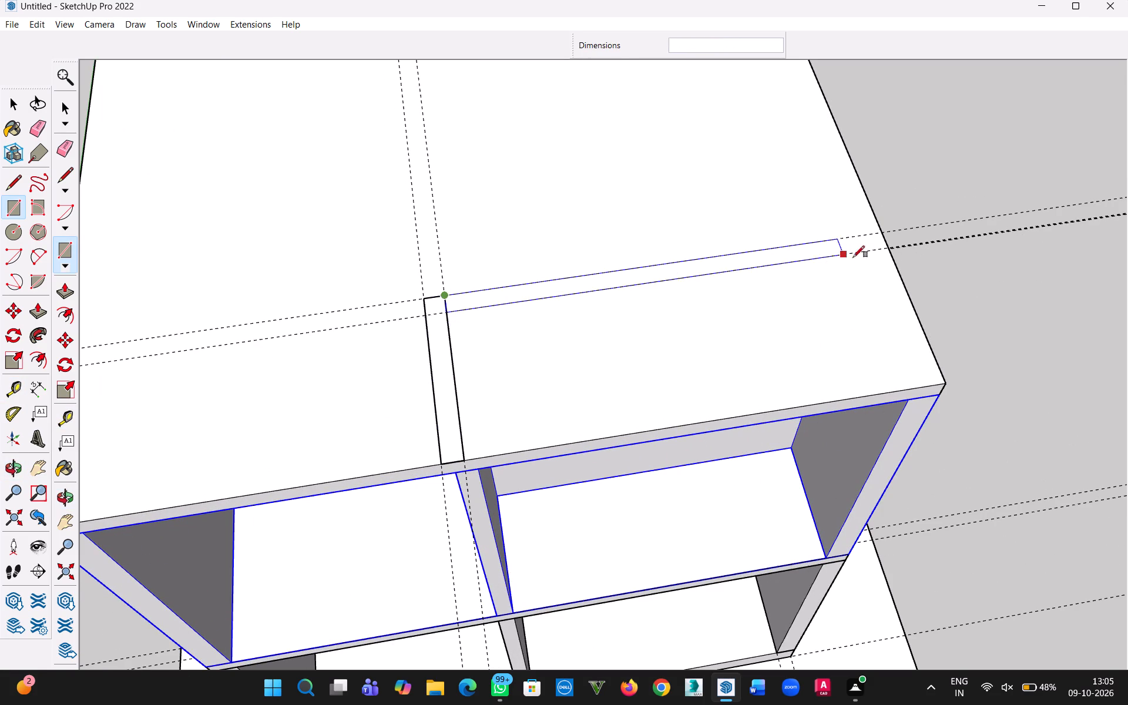
pyautogui.click(884, 249)
pyautogui.click(14, 103)
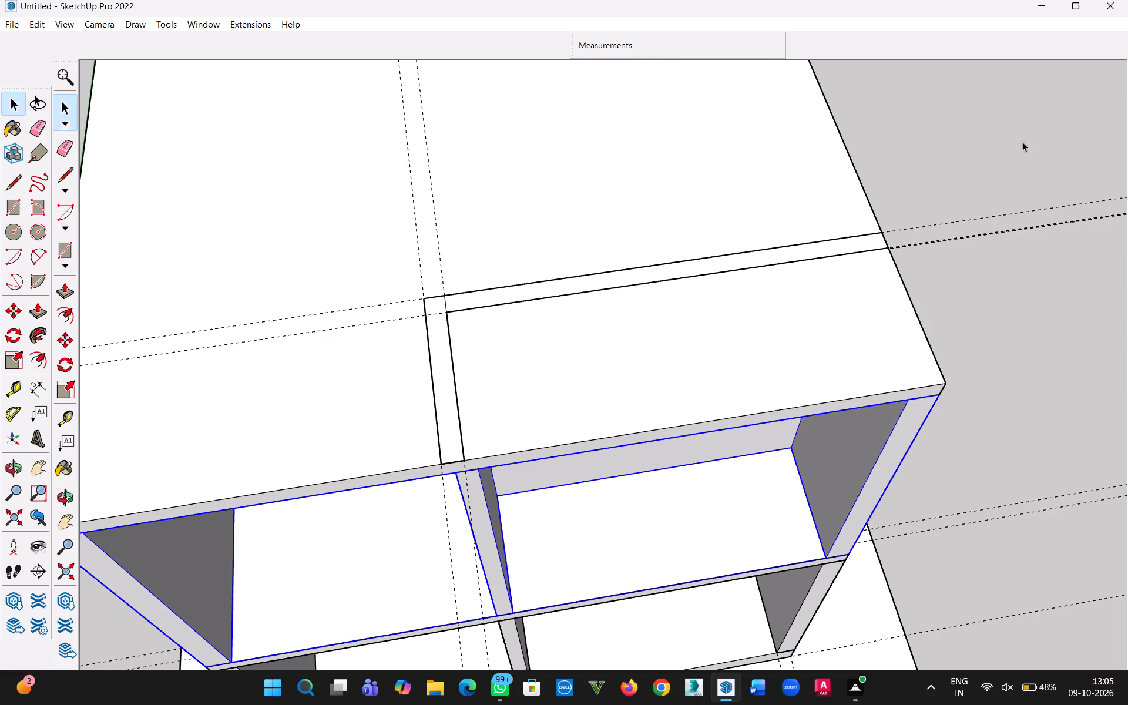
pyautogui.click(1022, 142)
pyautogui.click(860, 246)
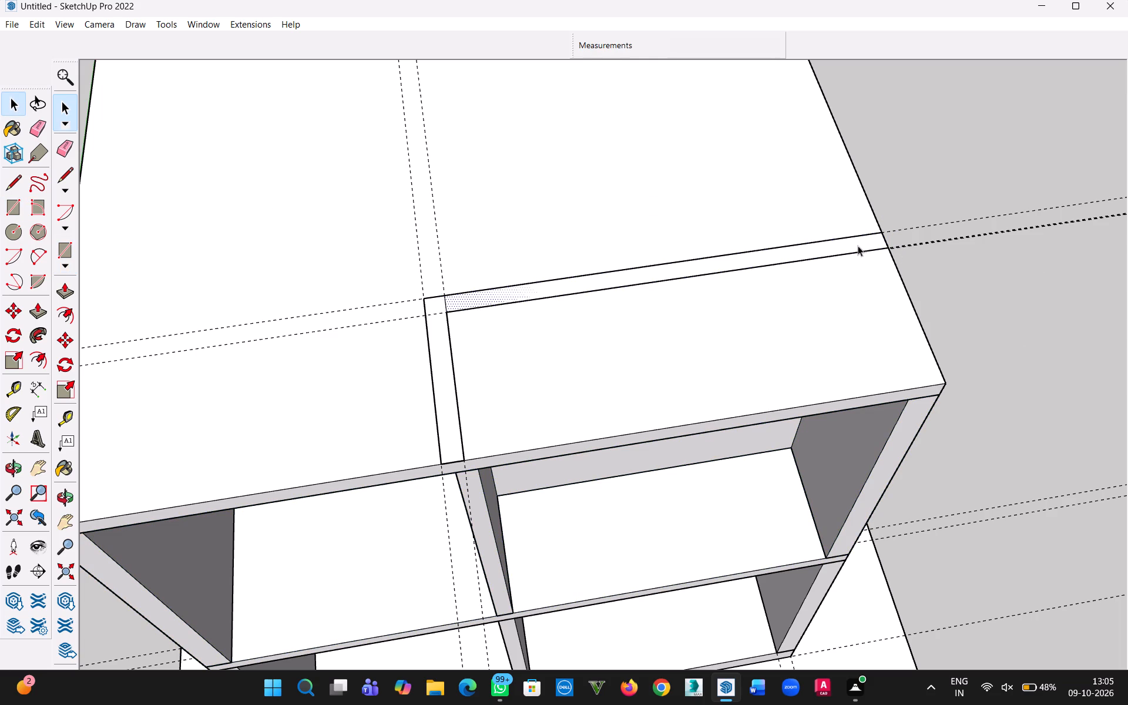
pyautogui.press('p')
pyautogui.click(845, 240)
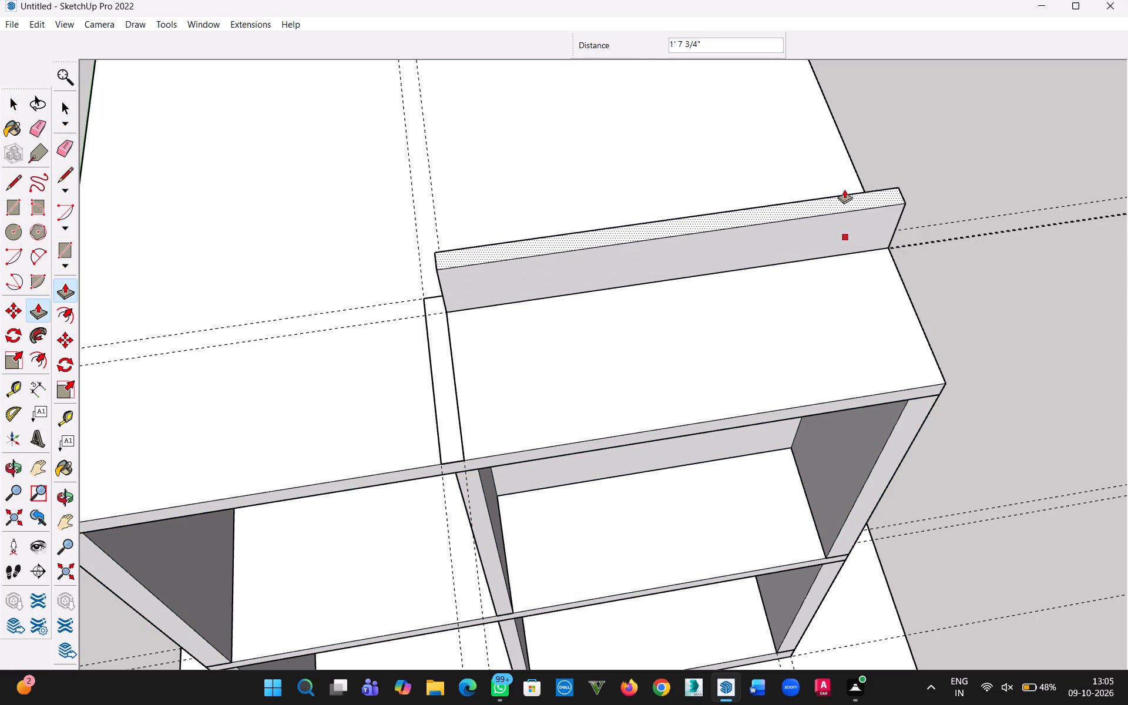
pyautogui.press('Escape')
# Add guide lines on the top roof slab 6" inside its right and left side edges.
pyautogui.scroll(-4, 902, 239)
pyautogui.press('t')
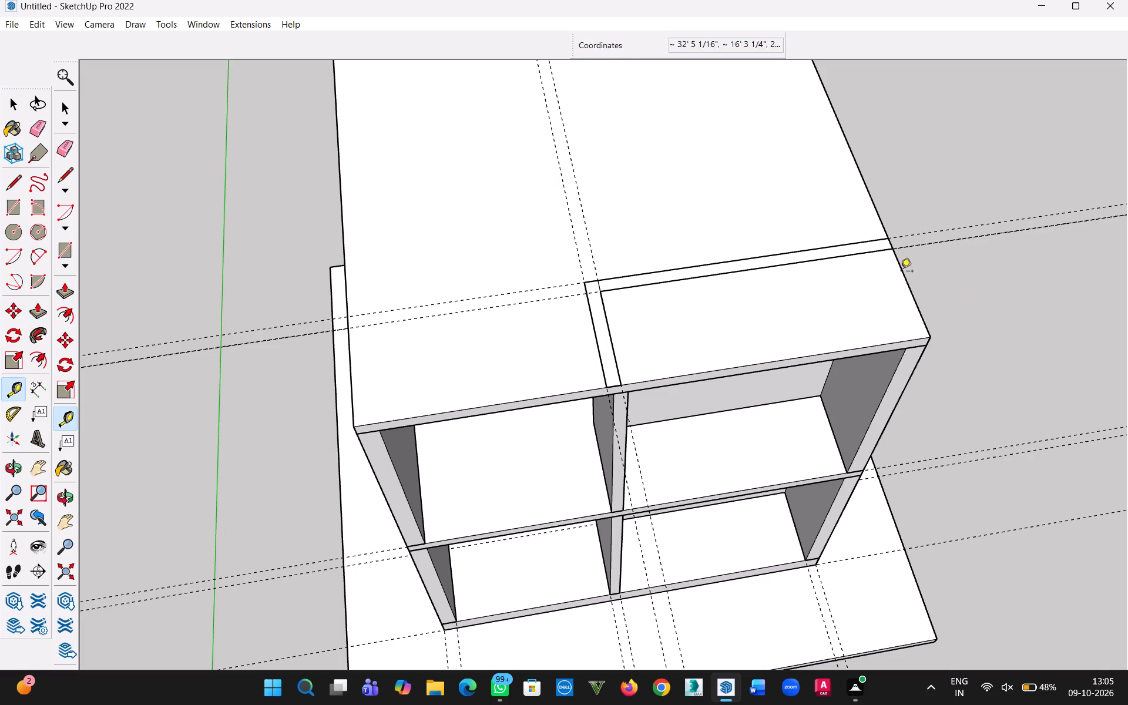
pyautogui.click(904, 278)
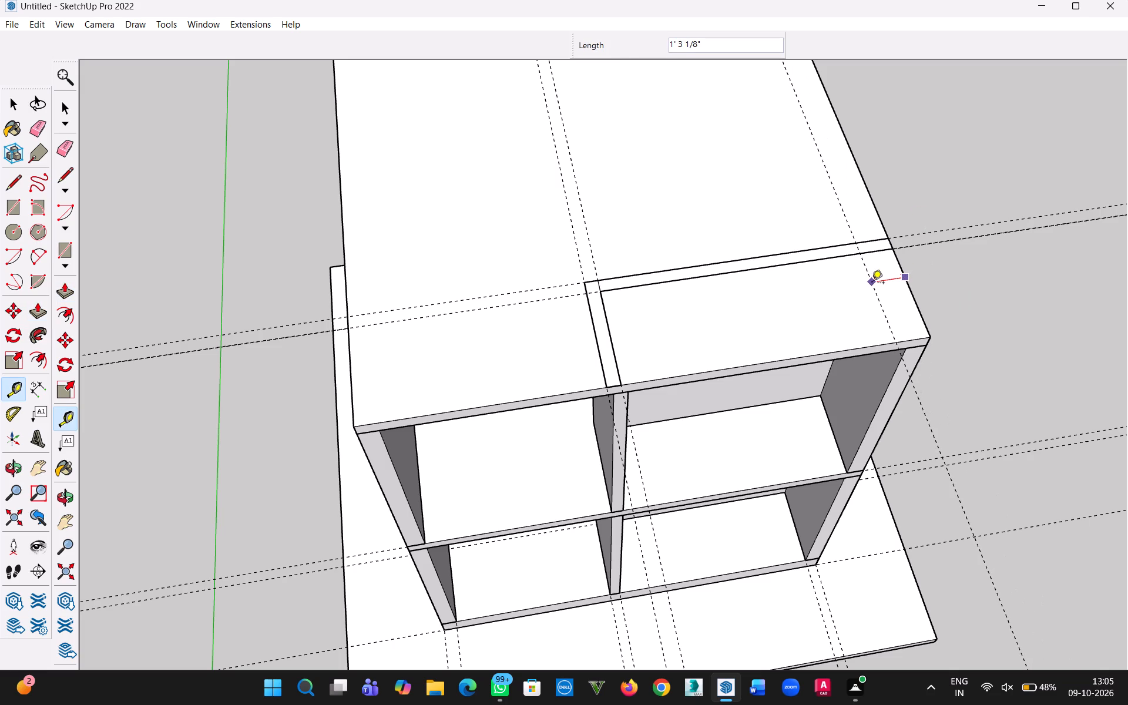
pyautogui.write('6"')
pyautogui.press('Return')
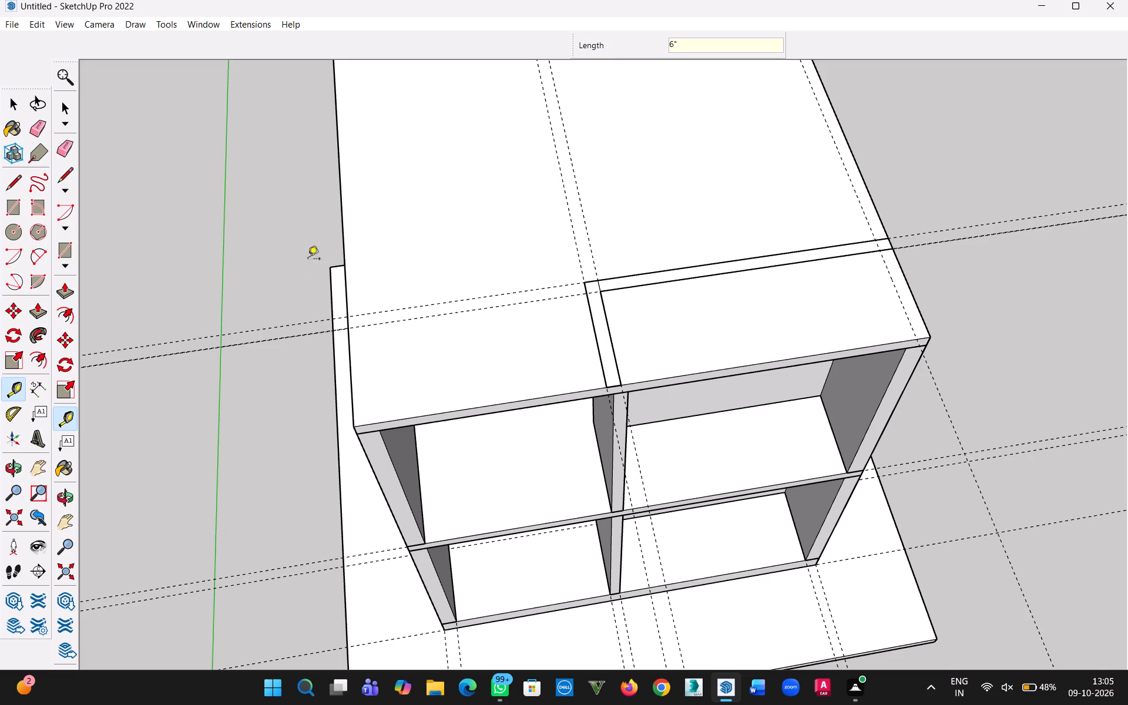
pyautogui.click(346, 241)
pyautogui.write('6"')
pyautogui.press('Return')
# Add a guide line on the top roof slab 6" inside its back edge.
pyautogui.scroll(-3, 347, 291)
pyautogui.press('h')
pyautogui.moveTo(469, 250); pyautogui.dragTo(472, 263)
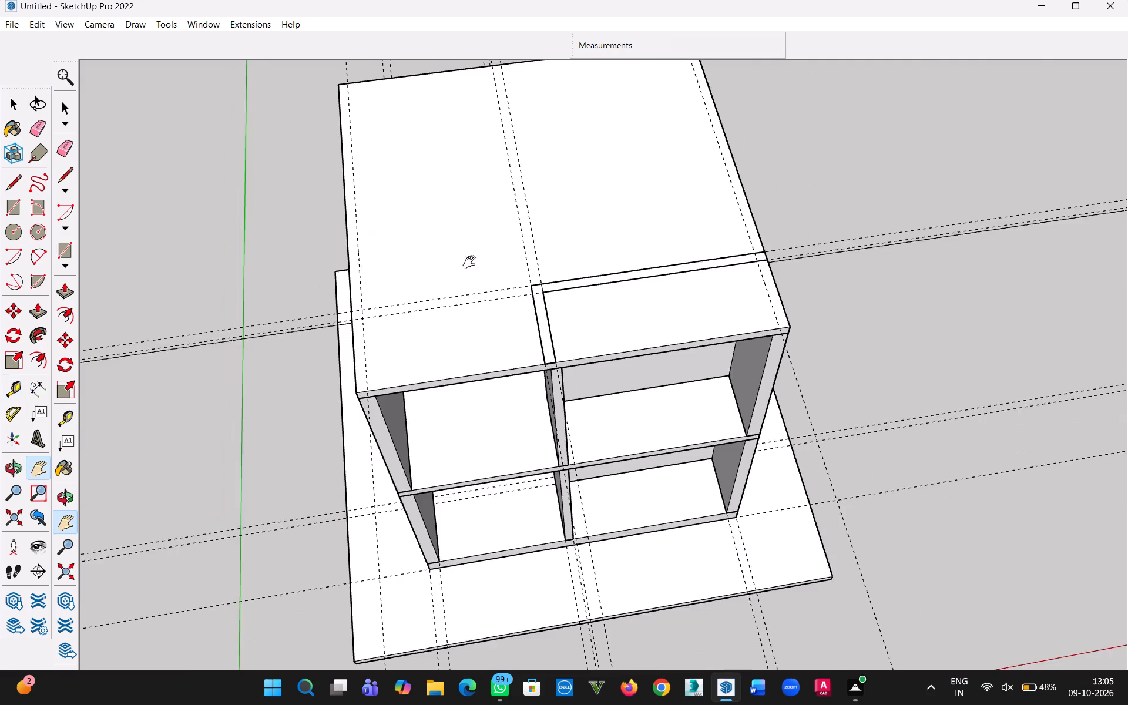
pyautogui.moveTo(472, 263); pyautogui.dragTo(527, 469)
pyautogui.press('Escape')
pyautogui.scroll(4, 505, 244)
pyautogui.click(502, 273)
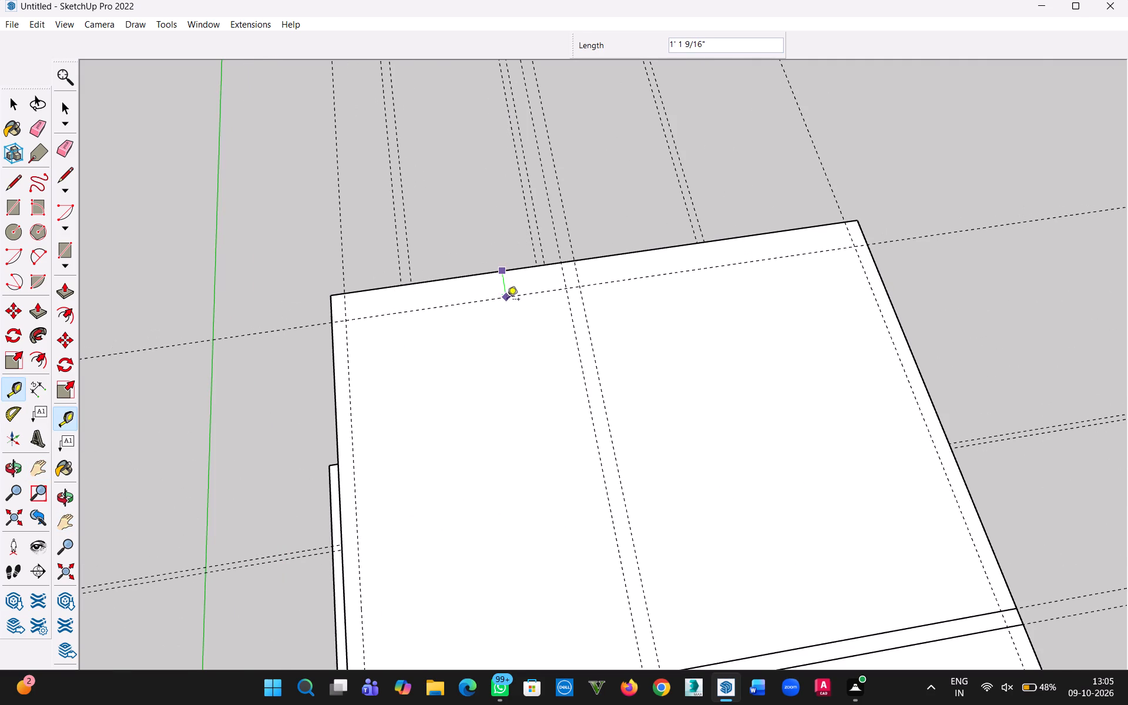
pyautogui.write('6"')
pyautogui.press('Return')
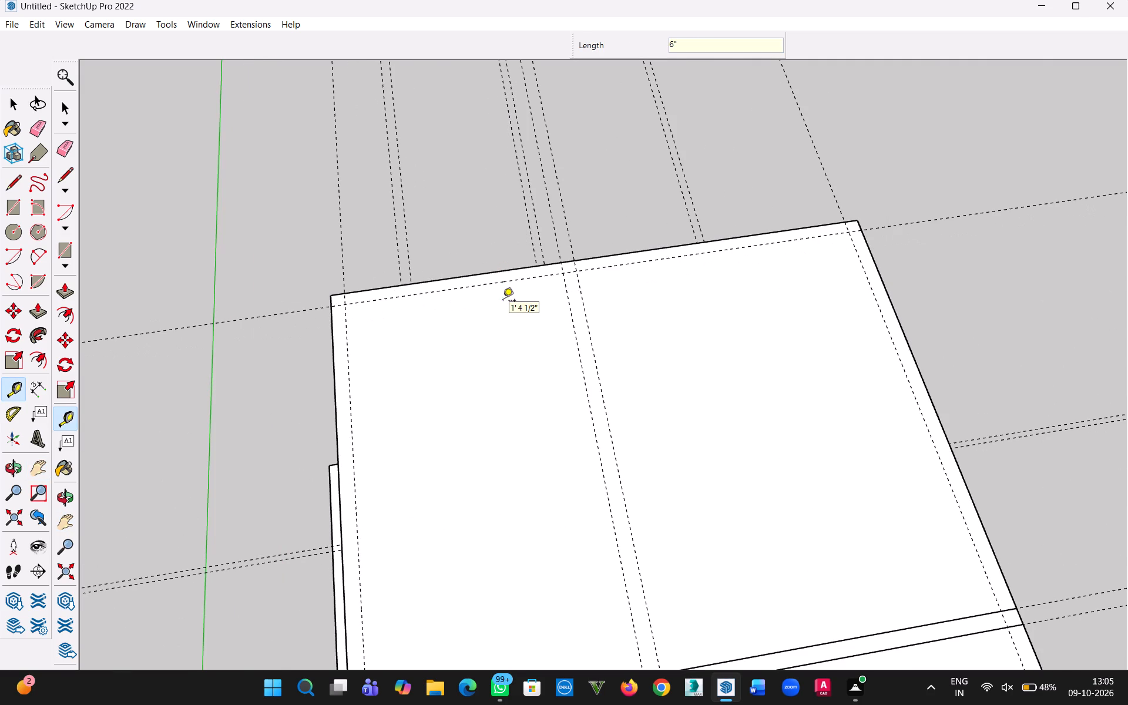
# Draw a 20' by 6" rectangle along the back edge of the top roof slab.
pyautogui.scroll(-2, 504, 304)
pyautogui.press('r')
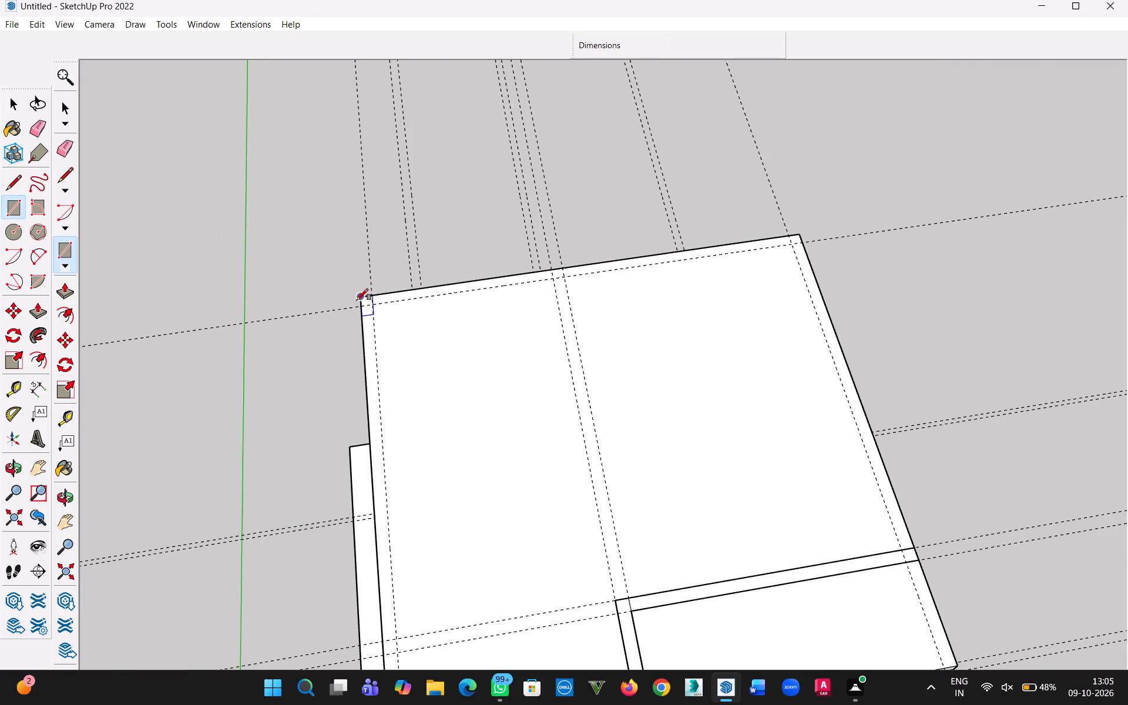
pyautogui.click(357, 300)
pyautogui.click(805, 243)
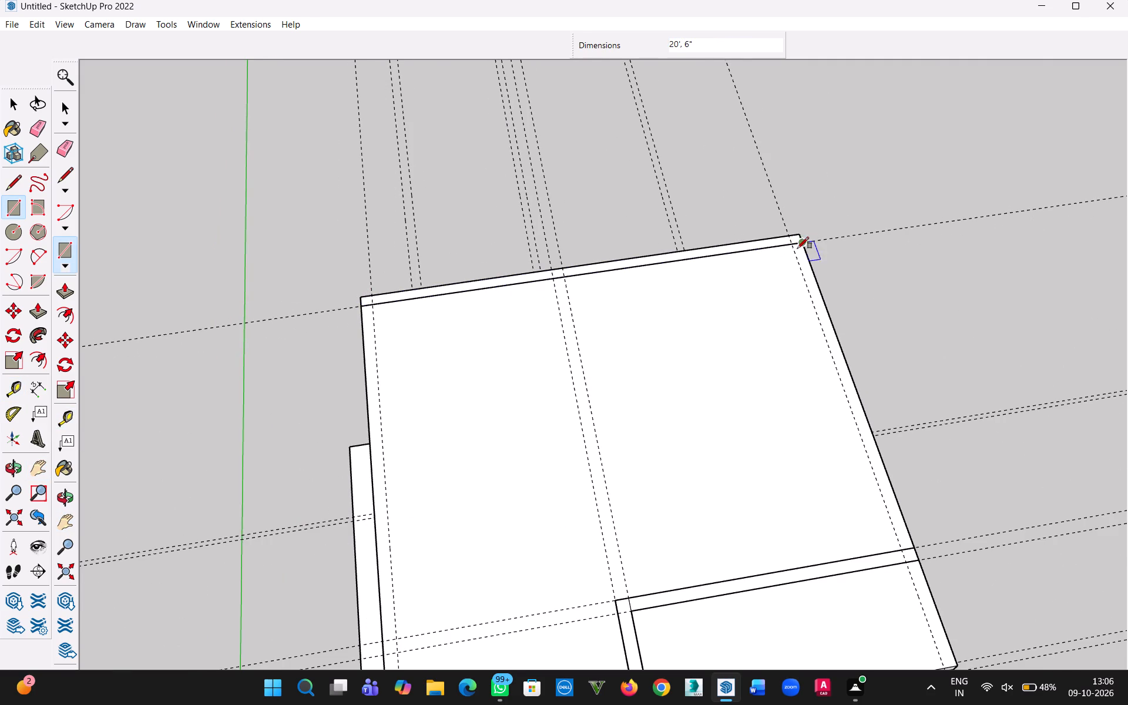
# Draw a 6" by 15' 6" rectangle along the right edge of the top roof slab, from the back strip to the crosswise strip.
pyautogui.click(793, 246)
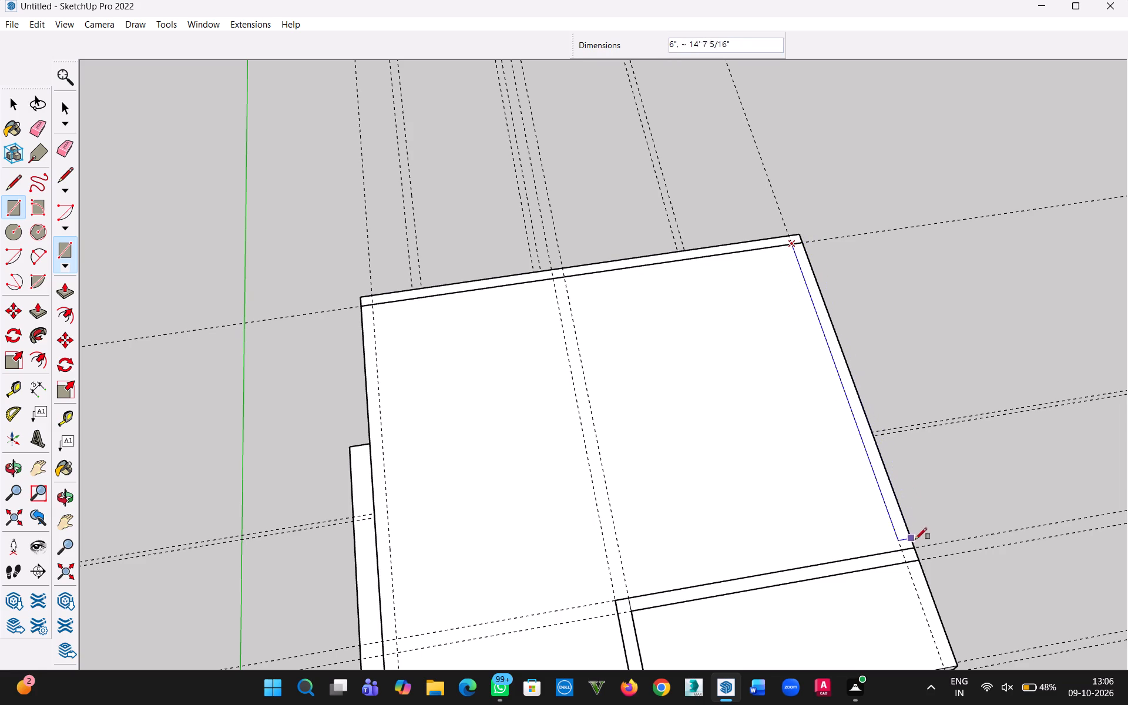
pyautogui.click(915, 562)
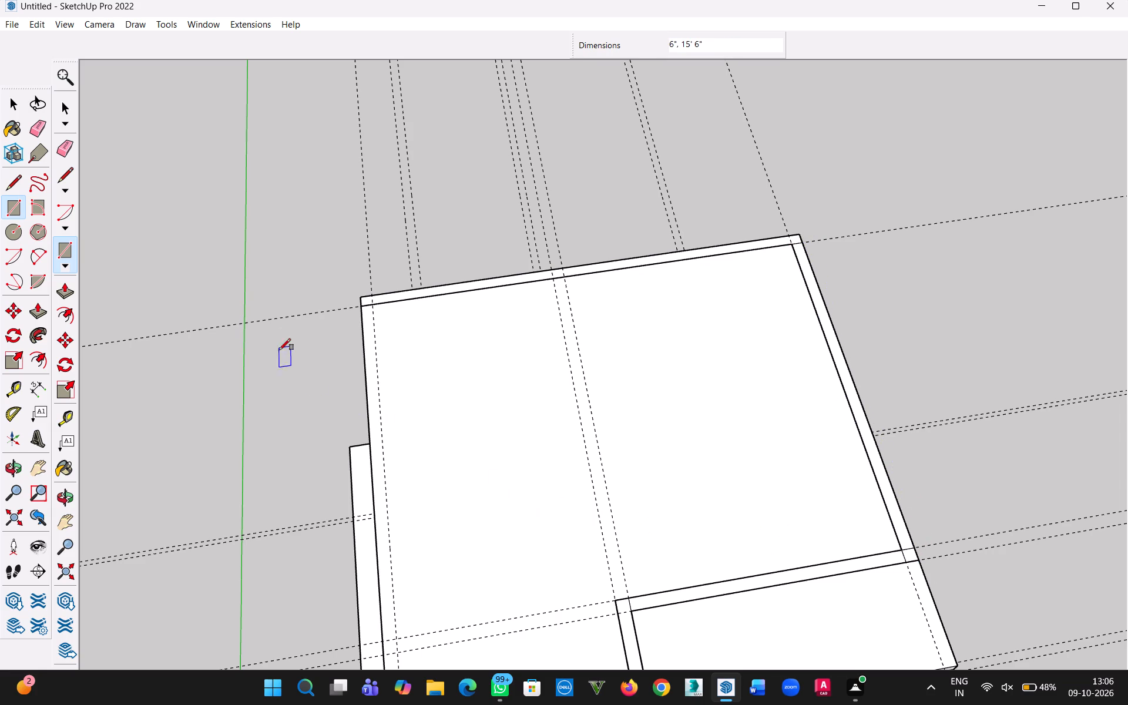
# Draw a 6" by 19' 6" rectangle along the left edge of the top roof slab, from the back strip to the front edge.
pyautogui.click(374, 307)
pyautogui.press('h')
pyautogui.moveTo(392, 435); pyautogui.dragTo(404, 378)
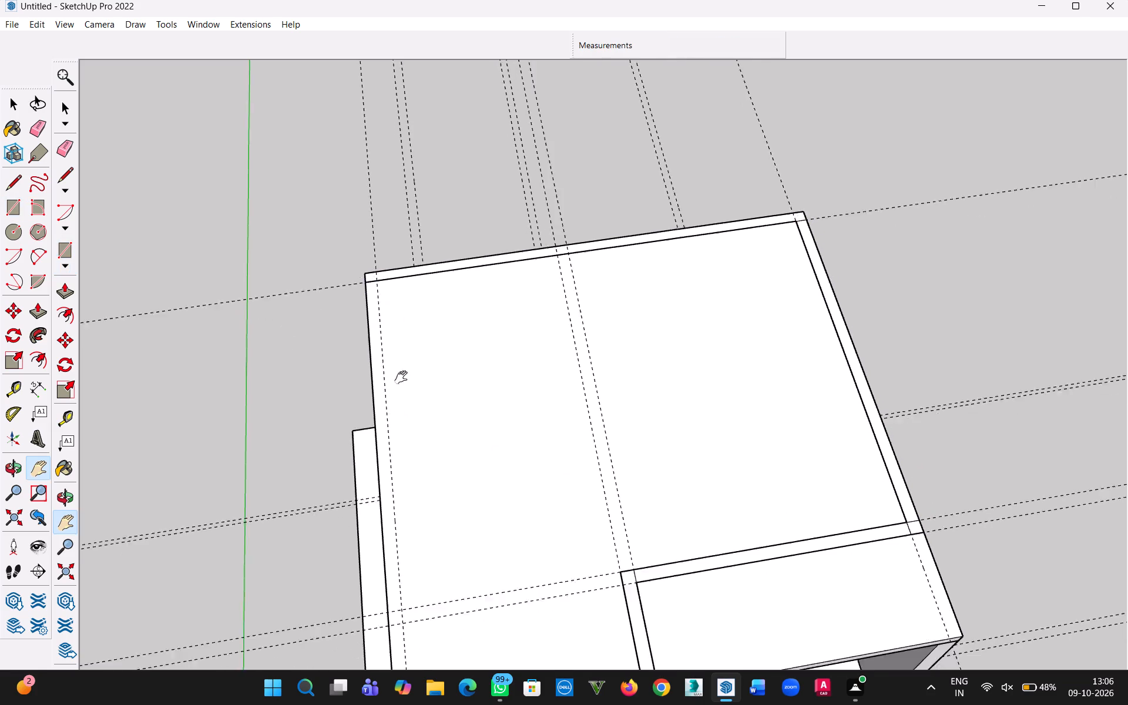
pyautogui.moveTo(404, 378); pyautogui.dragTo(424, 172)
pyautogui.press('Escape')
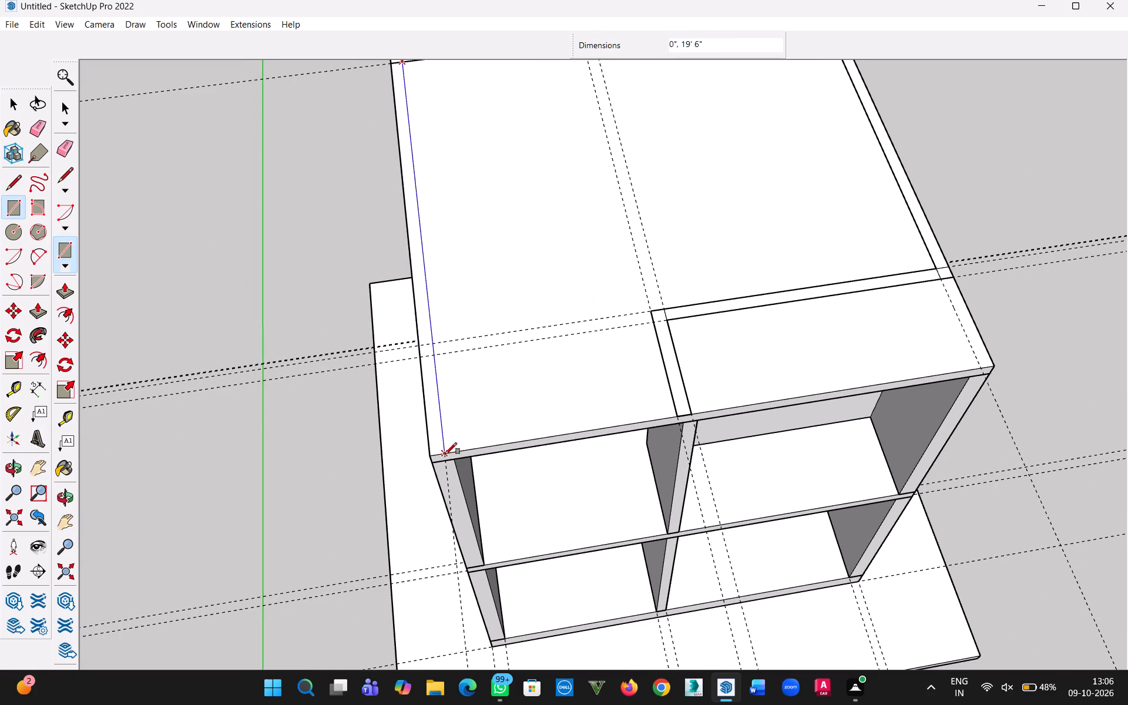
pyautogui.click(445, 454)
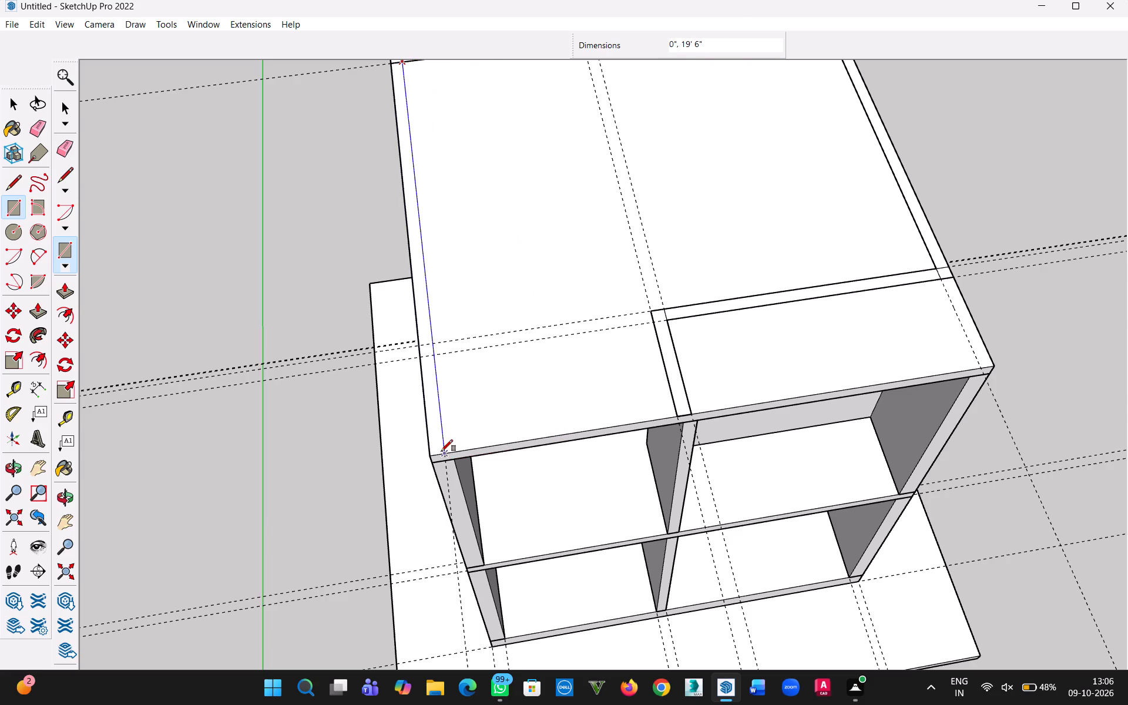
pyautogui.click(444, 452)
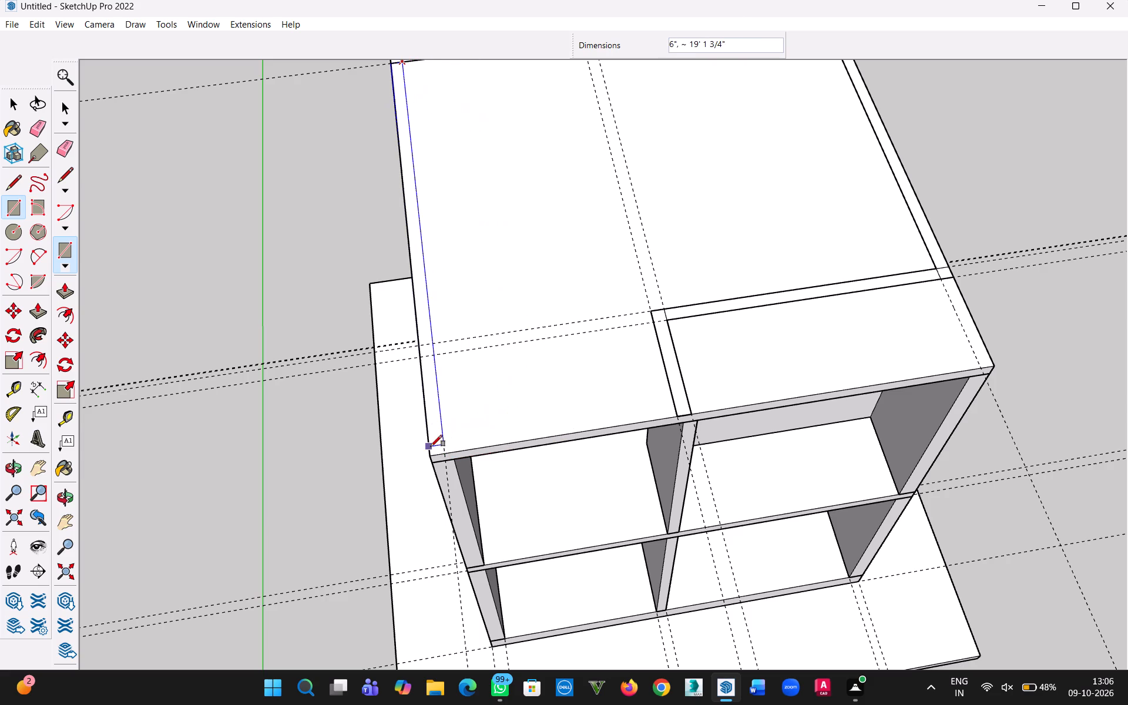
pyautogui.click(429, 454)
pyautogui.scroll(-2, 514, 435)
pyautogui.scroll(2, 514, 435)
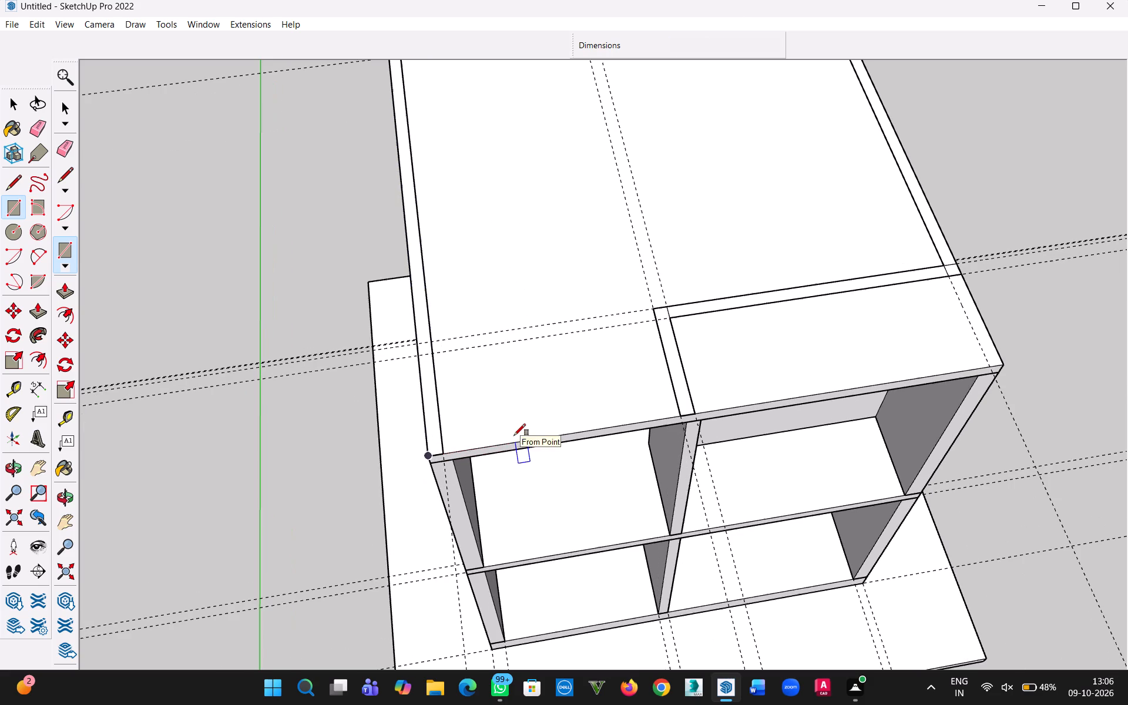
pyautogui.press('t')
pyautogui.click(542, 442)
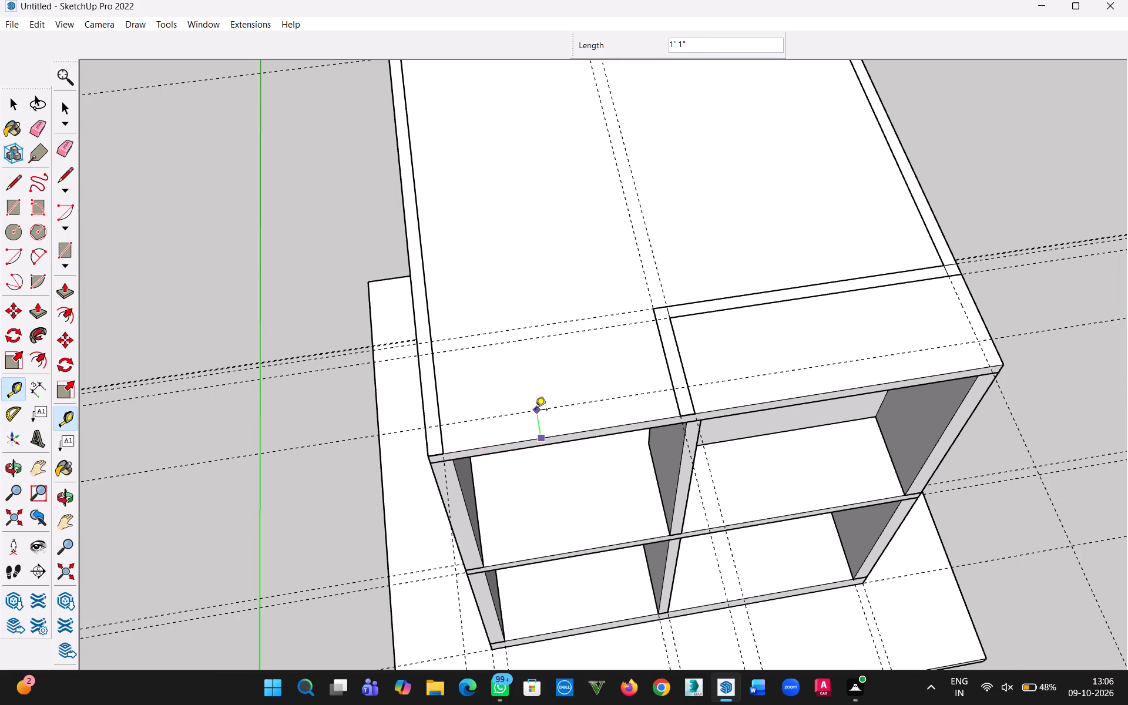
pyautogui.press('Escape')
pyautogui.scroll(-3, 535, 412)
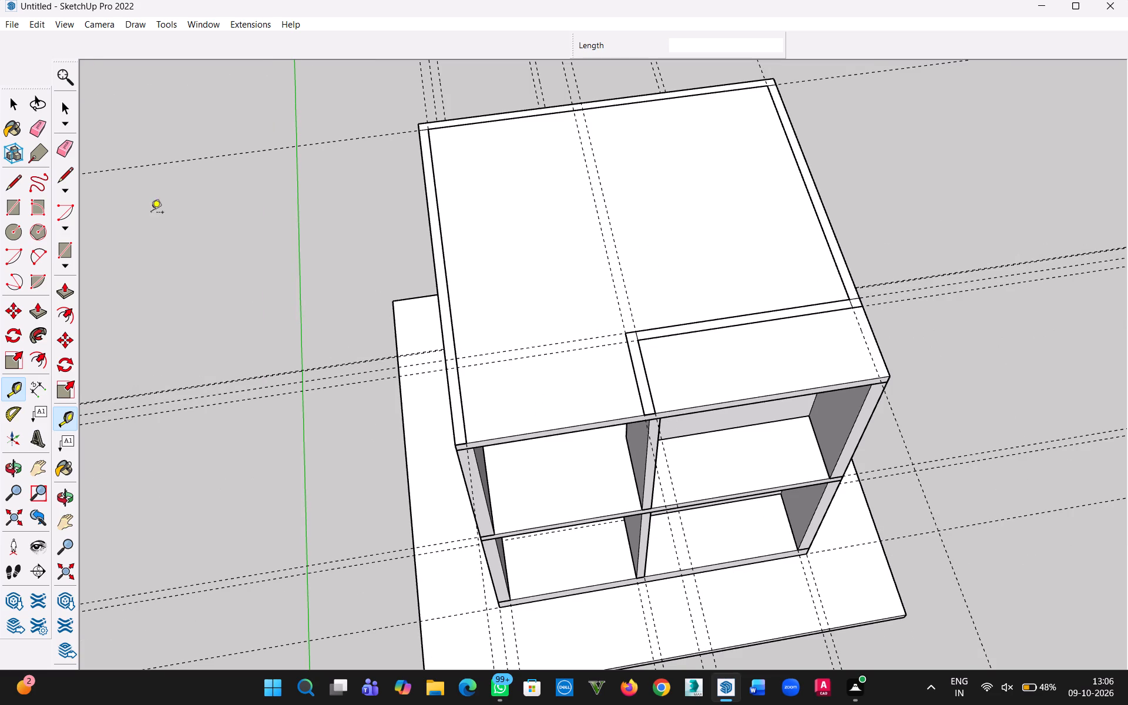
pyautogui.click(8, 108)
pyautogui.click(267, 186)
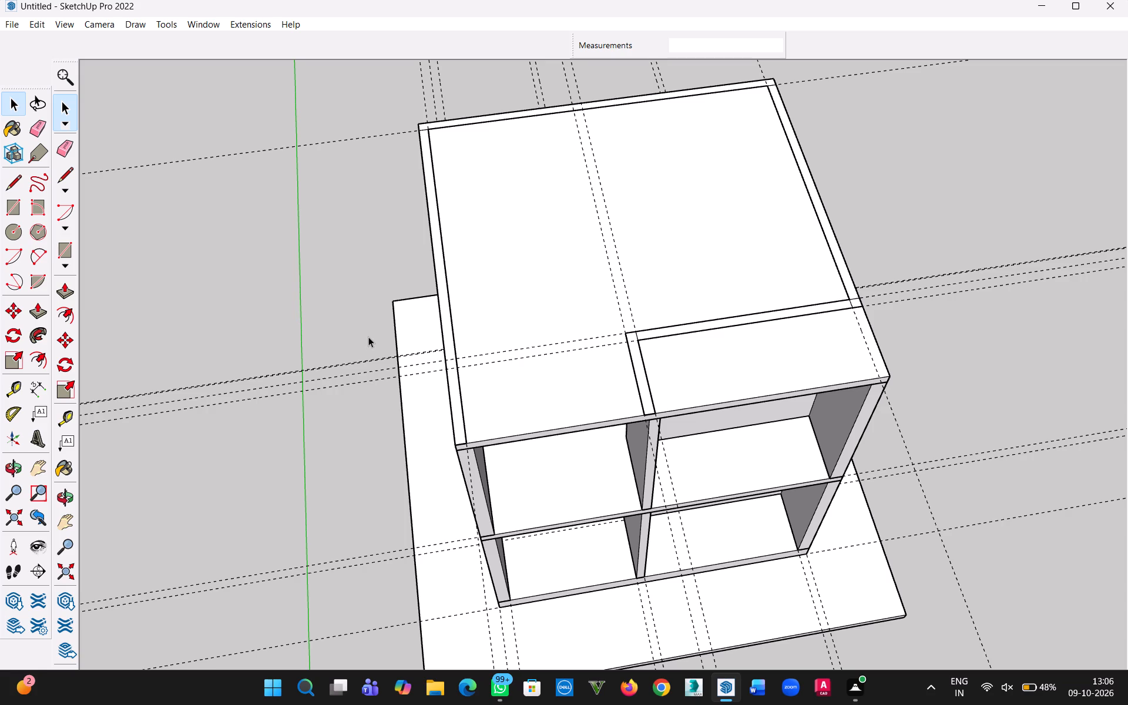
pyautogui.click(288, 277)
# Add a guide line 5' vertically above the front edge of the top roof slab.
pyautogui.moveTo(714, 517); pyautogui.dragTo(666, 305, button='middle')
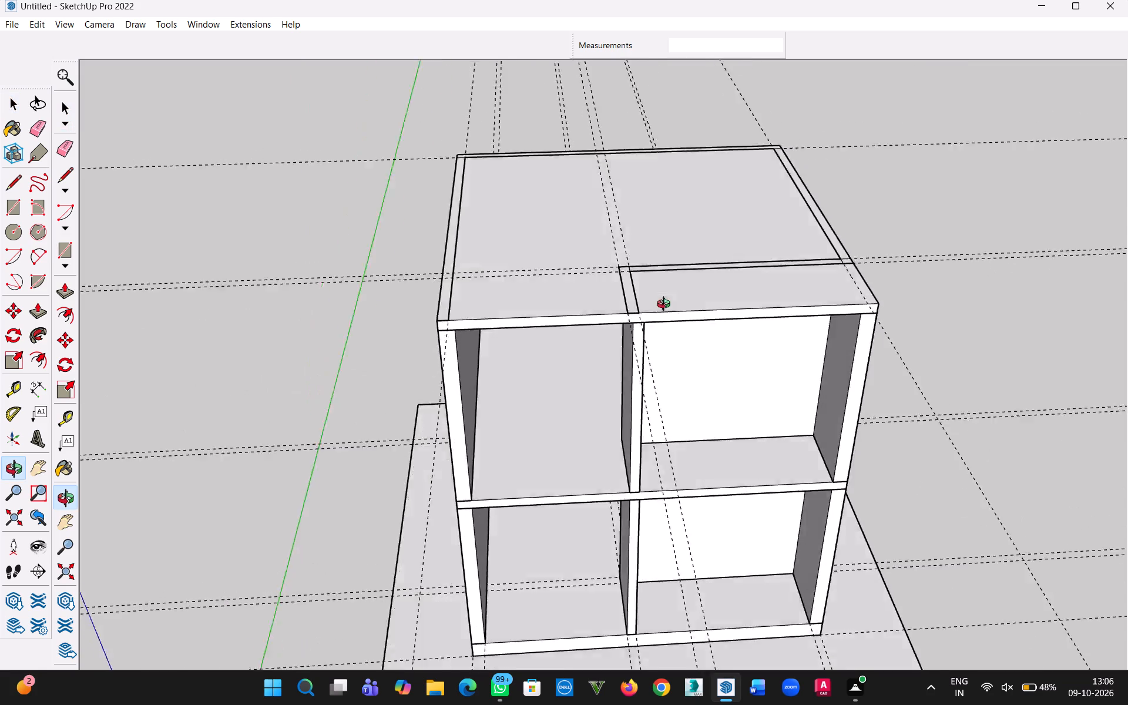
pyautogui.moveTo(666, 305); pyautogui.dragTo(673, 278, button='middle')
pyautogui.scroll(5, 560, 328)
pyautogui.scroll(-2, 562, 315)
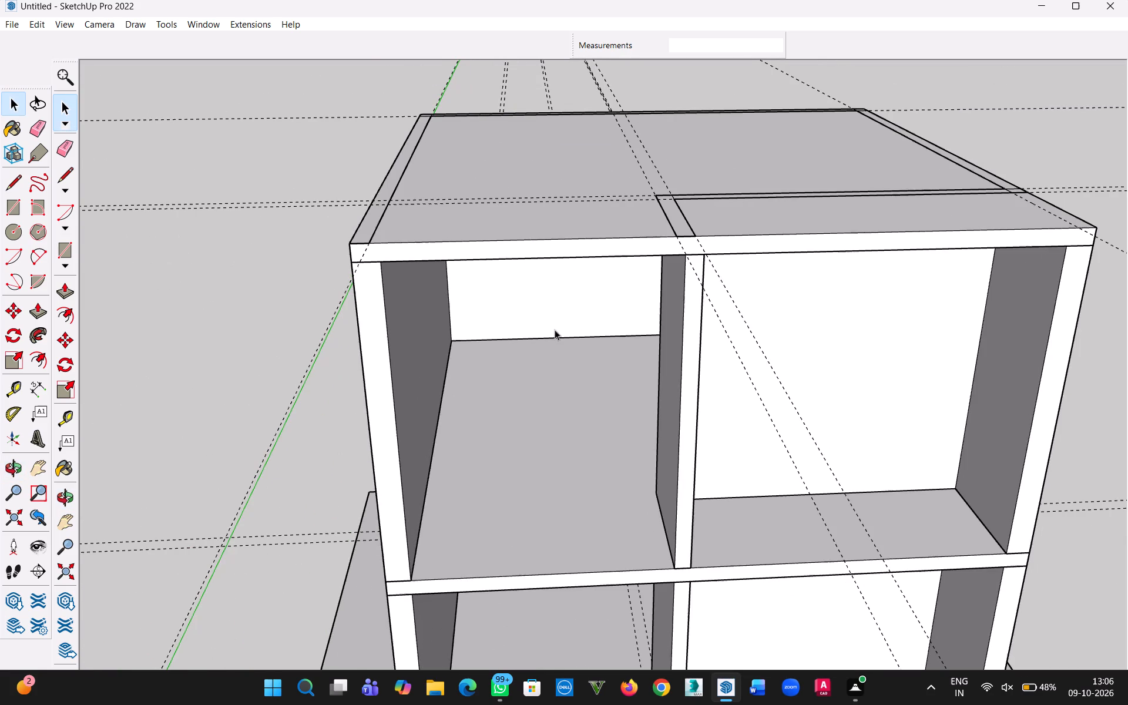
pyautogui.moveTo(553, 331); pyautogui.dragTo(567, 299, button='middle')
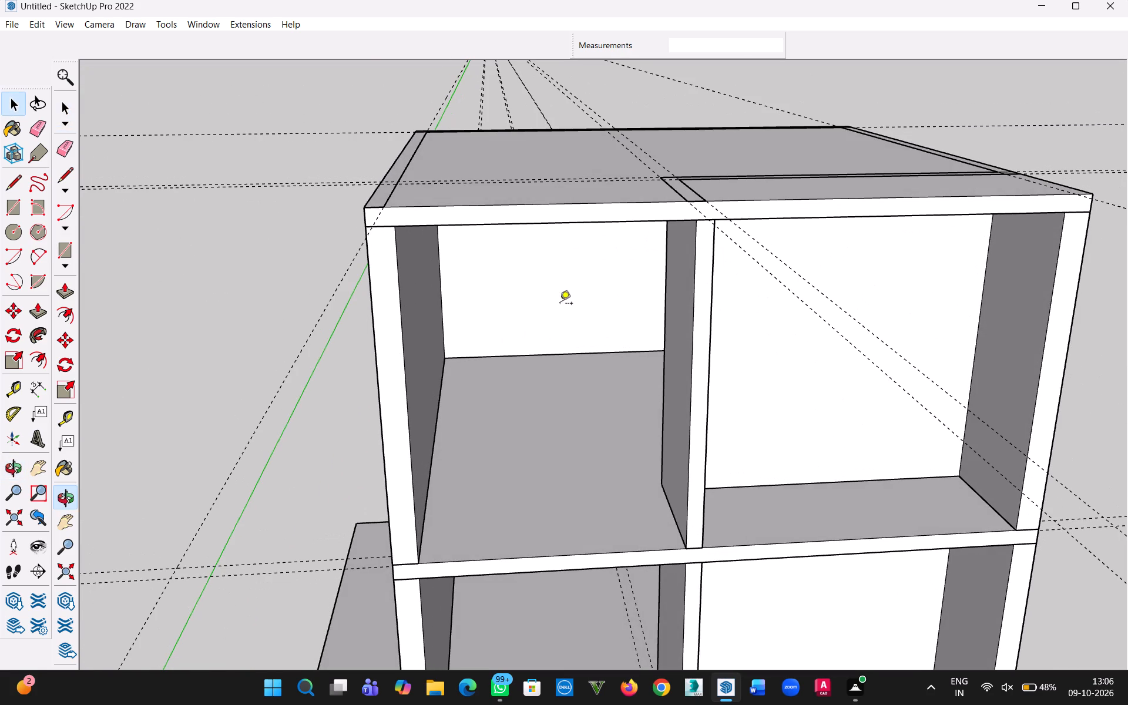
pyautogui.press('t')
pyautogui.click(552, 203)
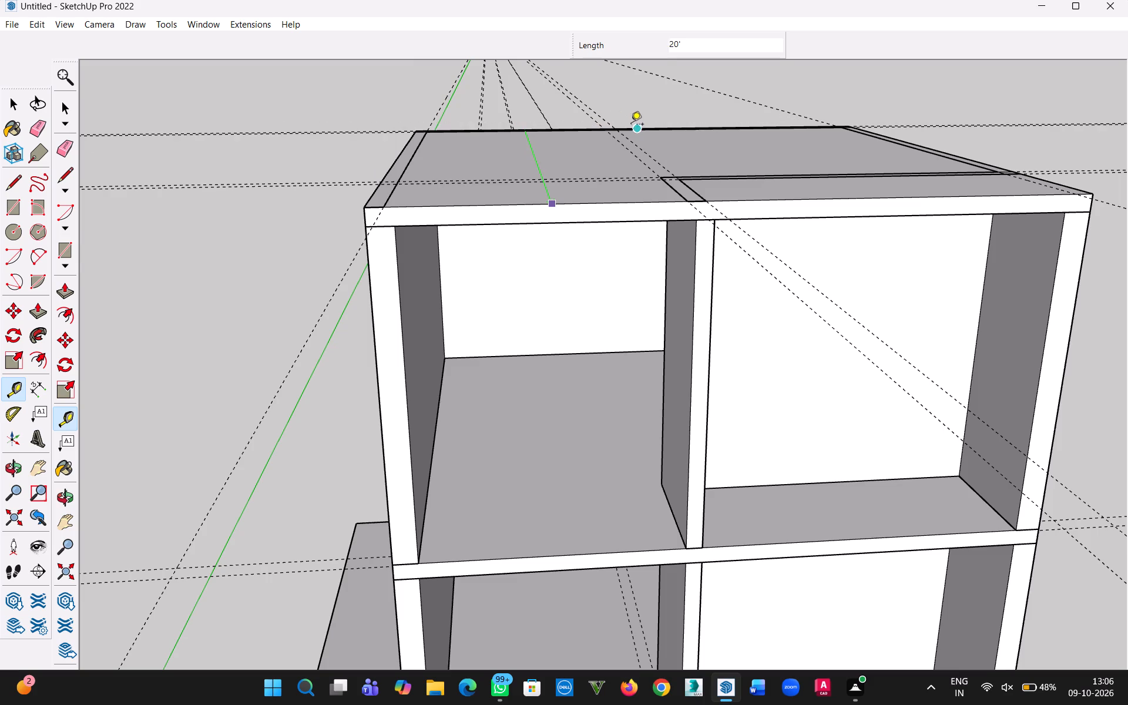
pyautogui.moveTo(657, 247); pyautogui.dragTo(852, 370, button='middle')
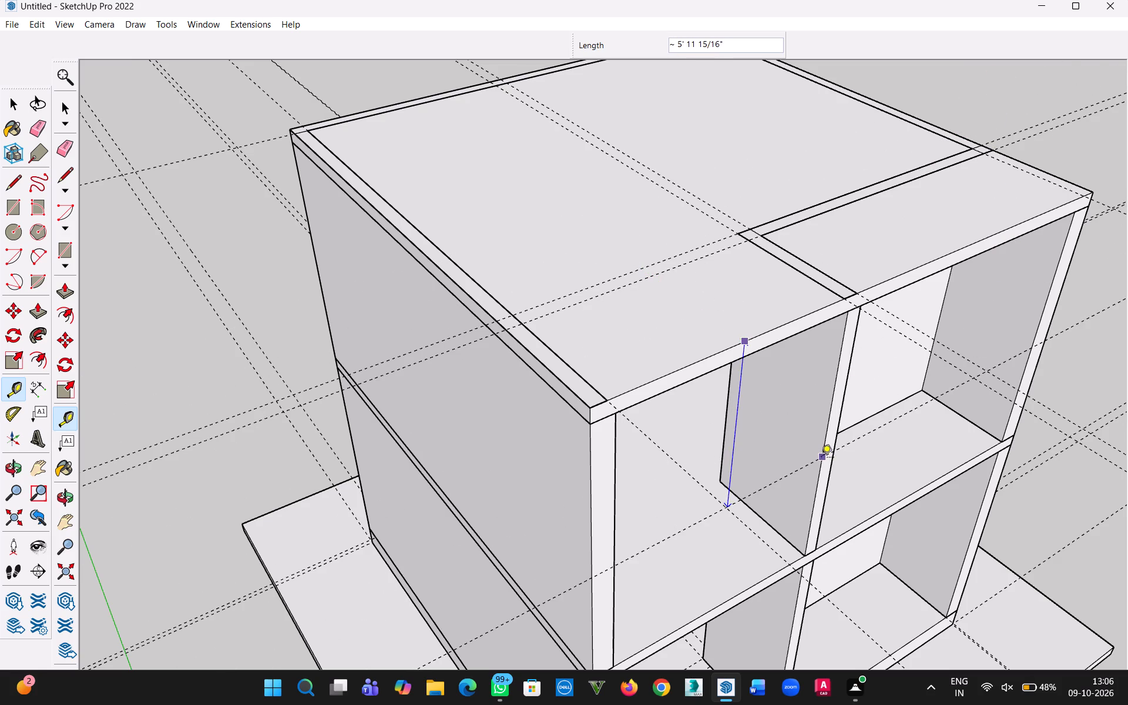
pyautogui.press('Up')
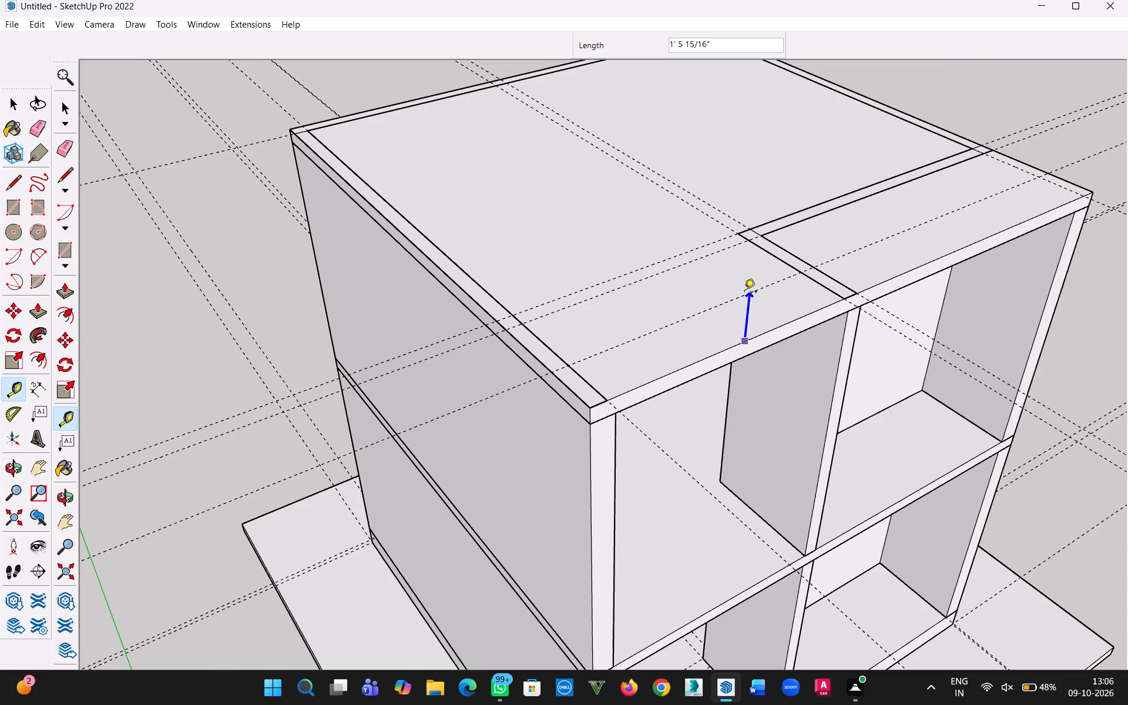
pyautogui.write("5'")
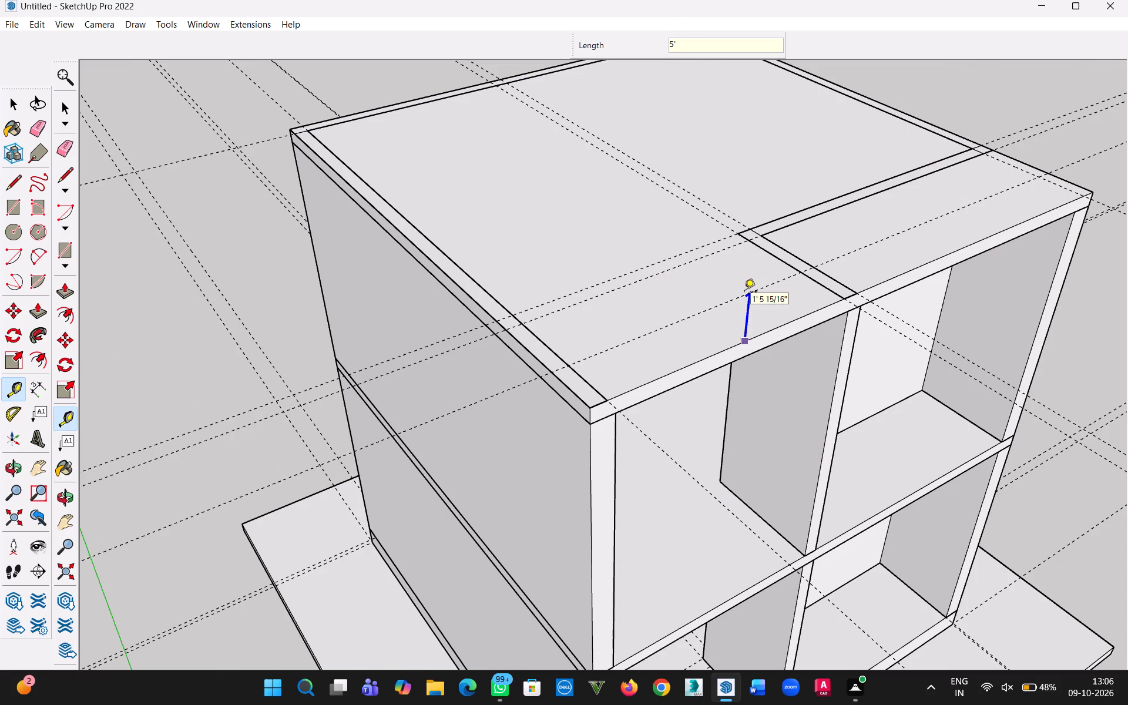
pyautogui.press('Return')
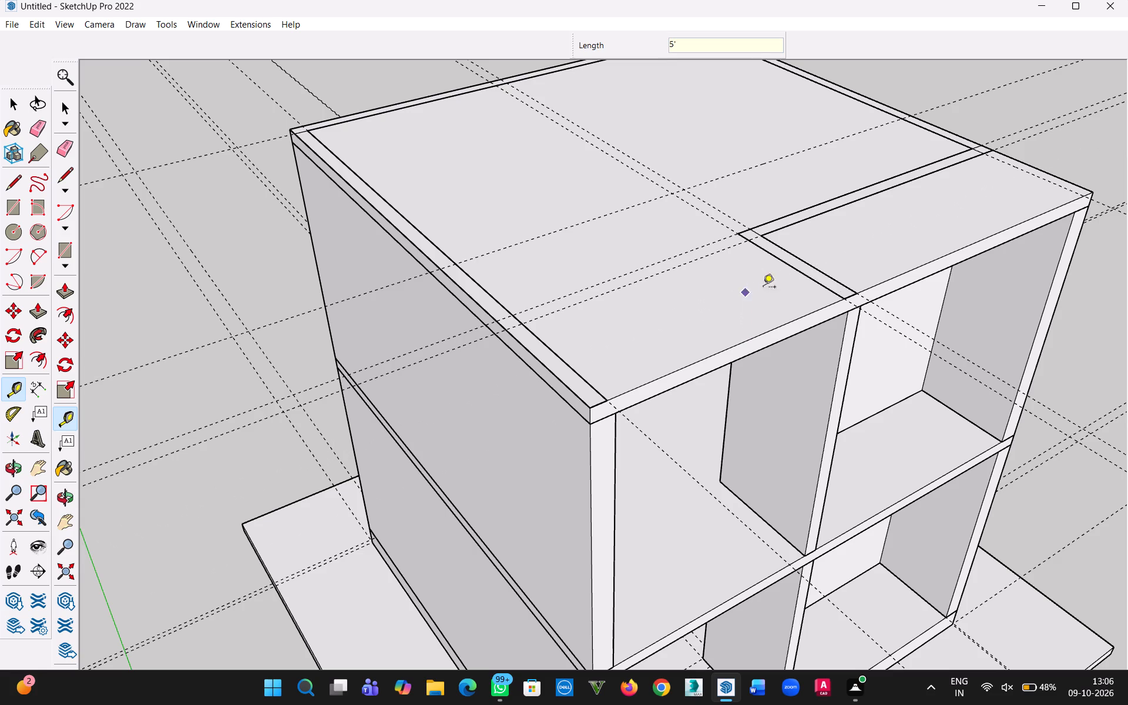
# Add a guide line 5' vertically above the left edge of the top roof slab.
pyautogui.moveTo(898, 298); pyautogui.dragTo(688, 380, button='middle')
pyautogui.moveTo(511, 387); pyautogui.dragTo(563, 307, button='middle')
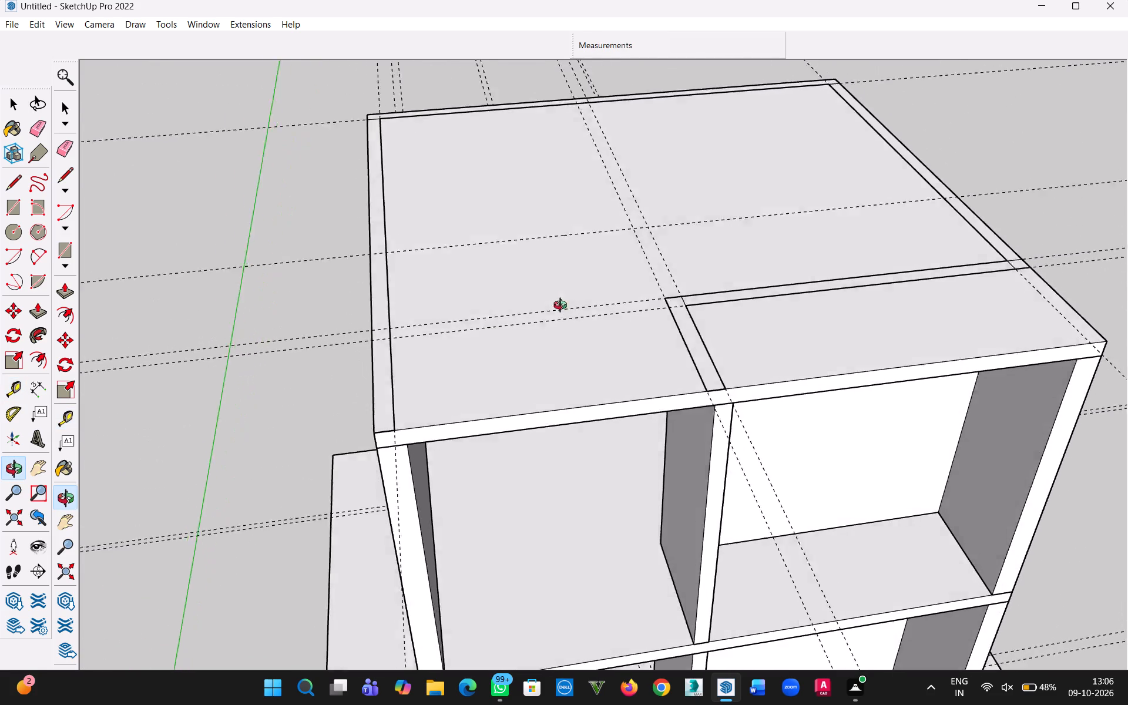
pyautogui.moveTo(563, 307); pyautogui.dragTo(615, 247, button='middle')
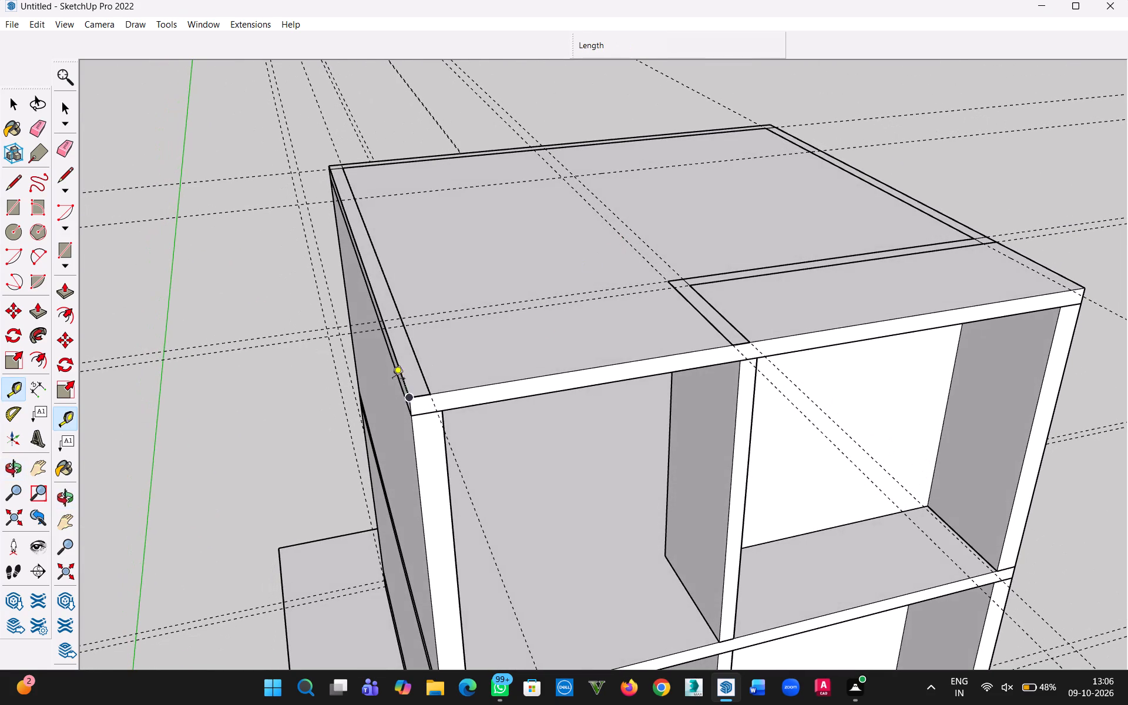
pyautogui.click(399, 378)
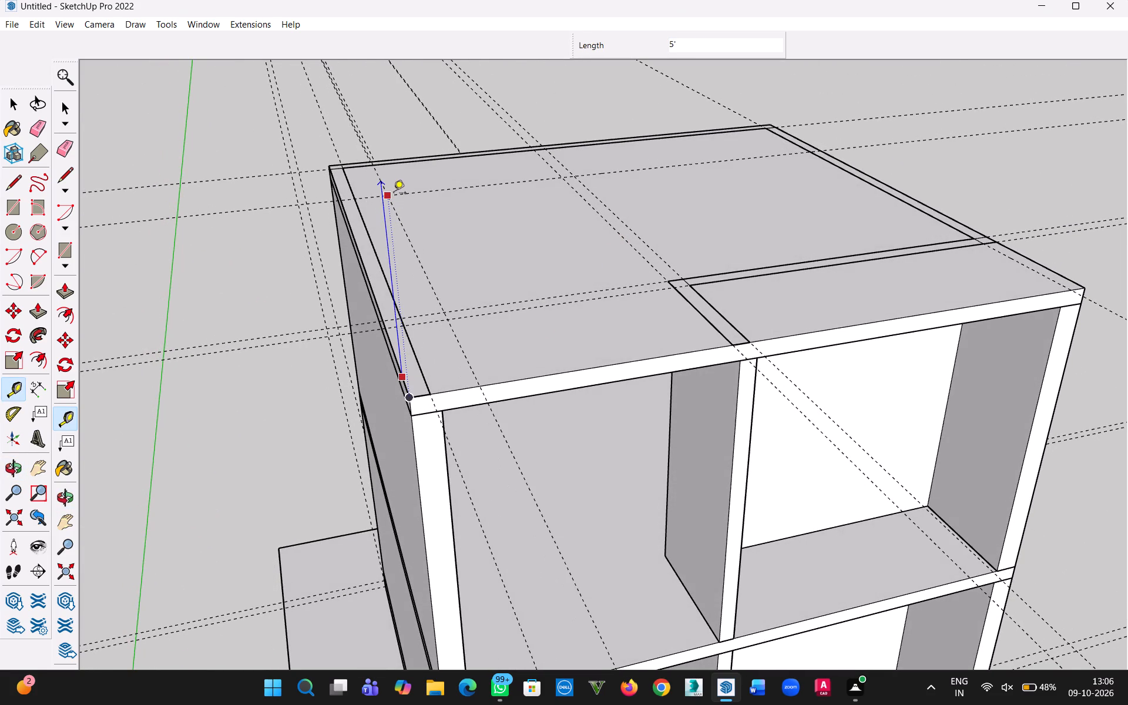
pyautogui.scroll(1, 394, 193)
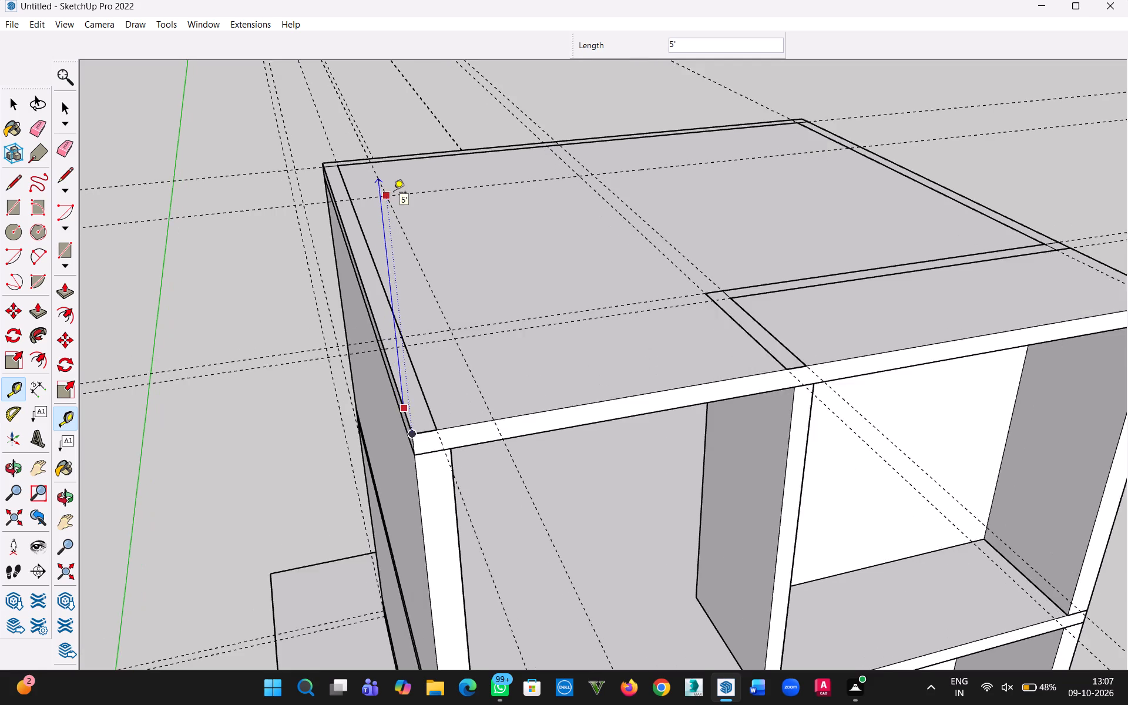
pyautogui.scroll(1, 394, 193)
pyautogui.moveTo(399, 193); pyautogui.dragTo(471, 192, button='middle')
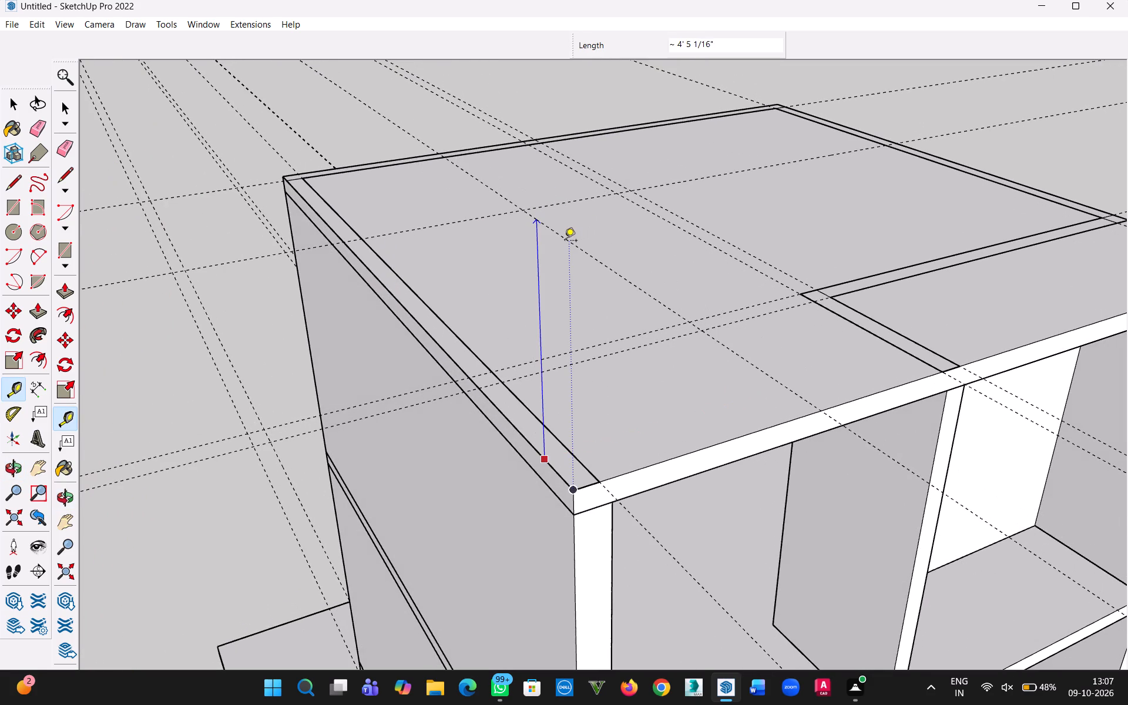
pyautogui.write("5'")
pyautogui.press('Return')
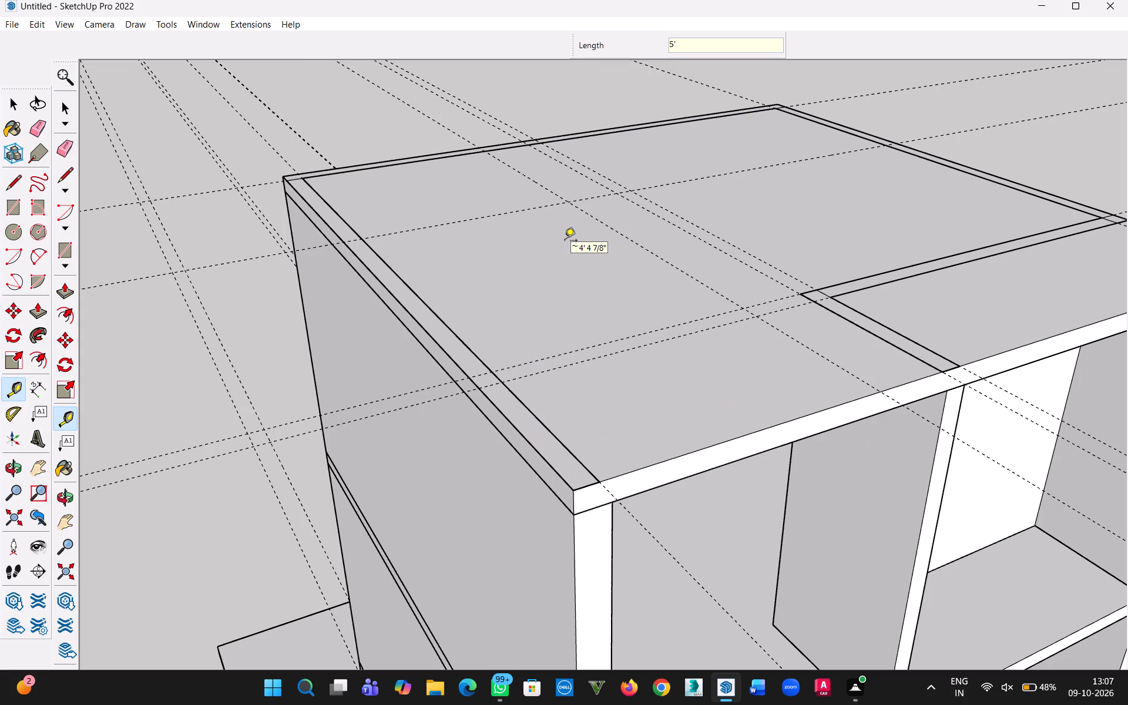
# Draw a 9' 3" by 26' vertical rectangle over the left front bays, from the raised guides' intersection to the ground-floor partition's lower right corner.
pyautogui.moveTo(687, 280); pyautogui.dragTo(538, 293, button='middle')
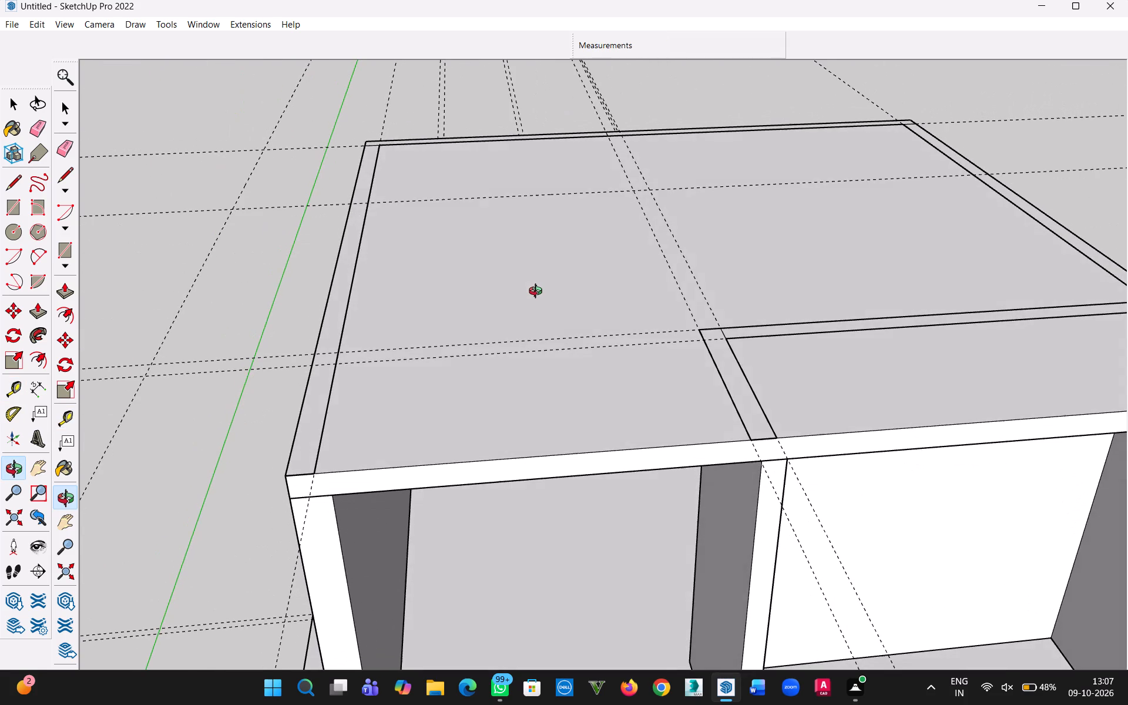
pyautogui.moveTo(538, 293); pyautogui.dragTo(543, 283, button='middle')
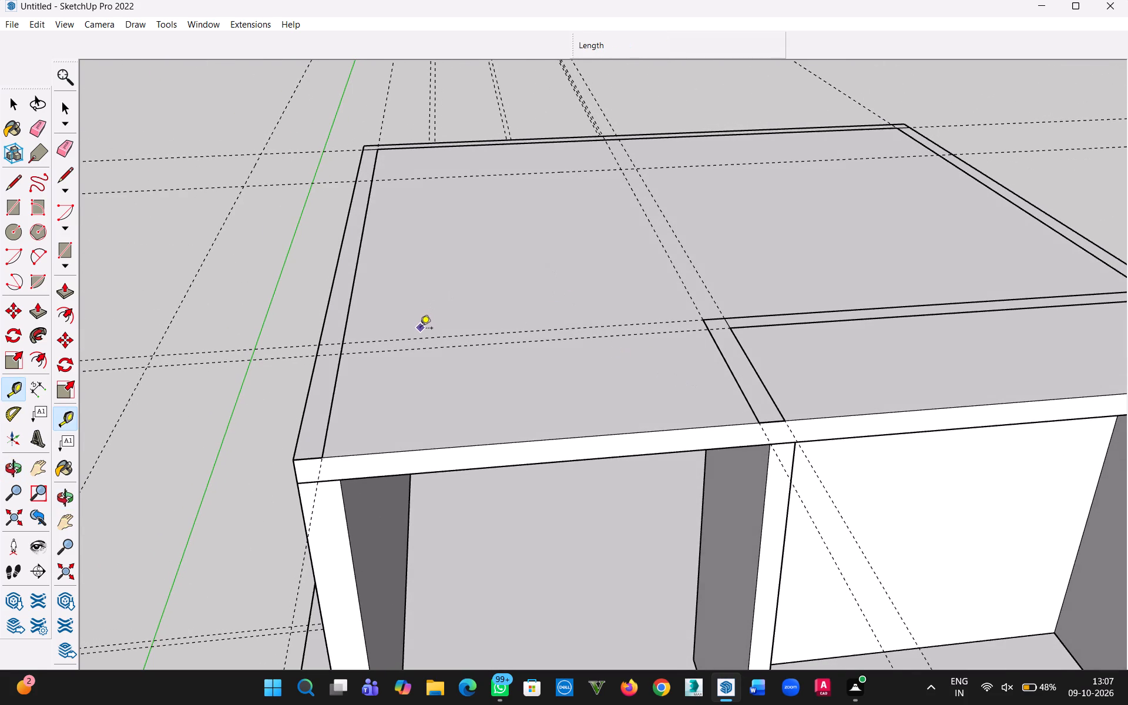
pyautogui.press('r')
pyautogui.click(244, 187)
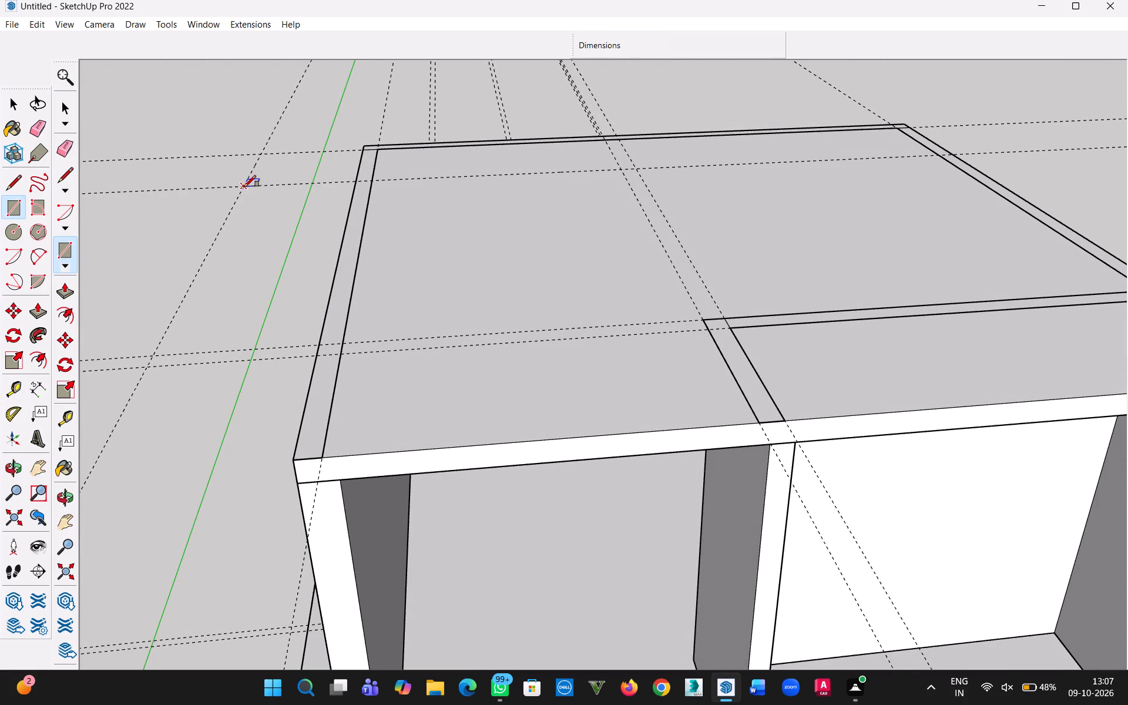
pyautogui.press('h')
pyautogui.moveTo(657, 609); pyautogui.dragTo(592, 217)
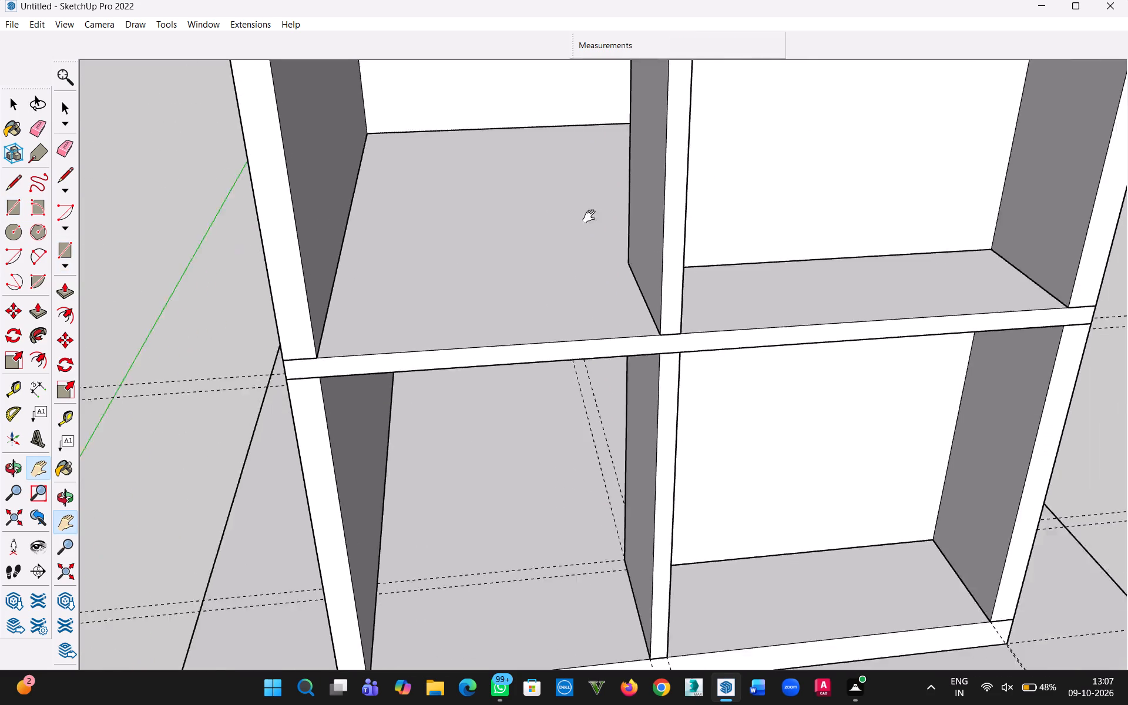
pyautogui.moveTo(592, 217); pyautogui.dragTo(567, 86)
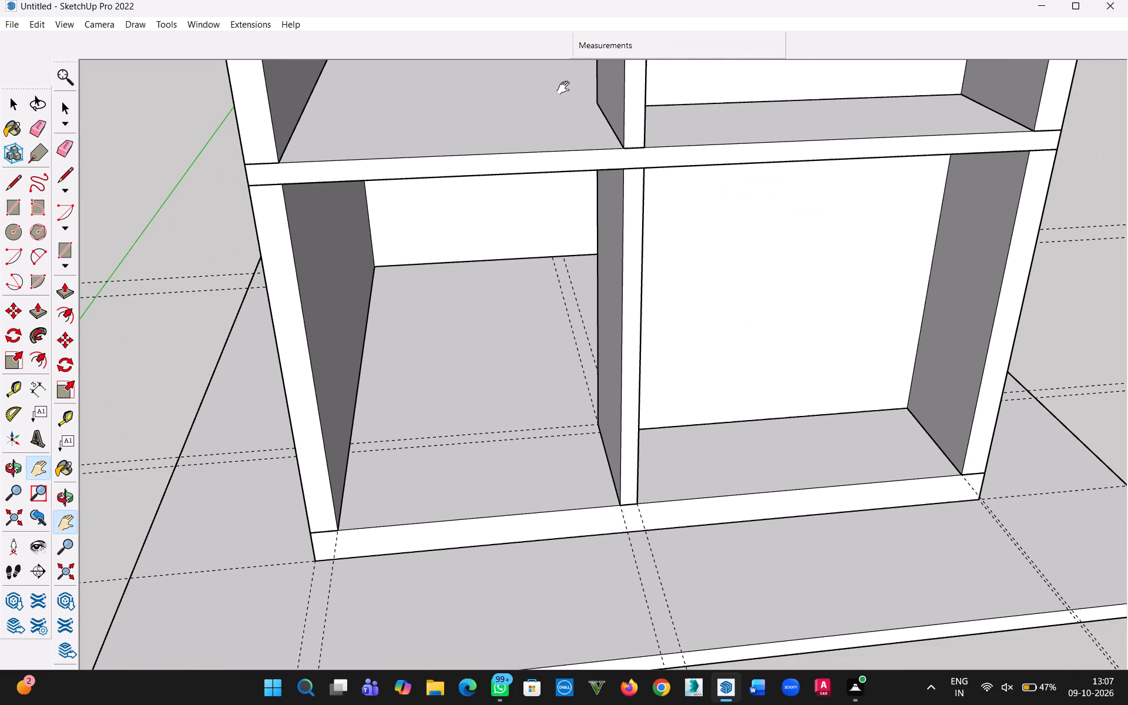
pyautogui.press('Escape')
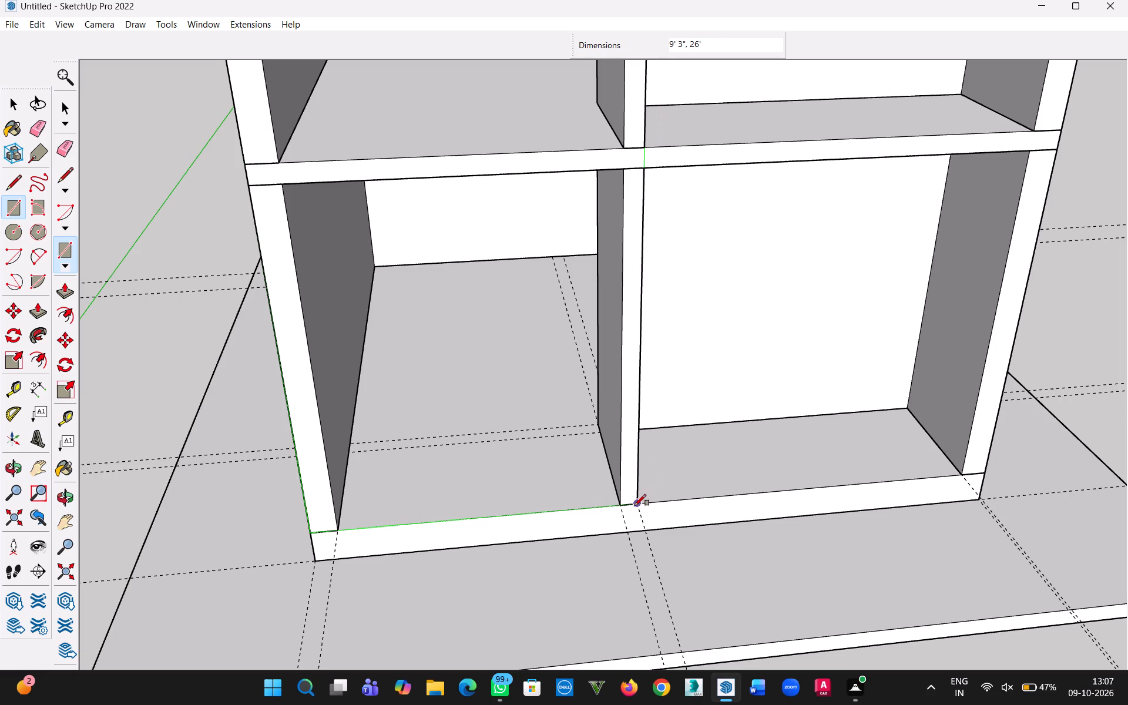
pyautogui.click(639, 505)
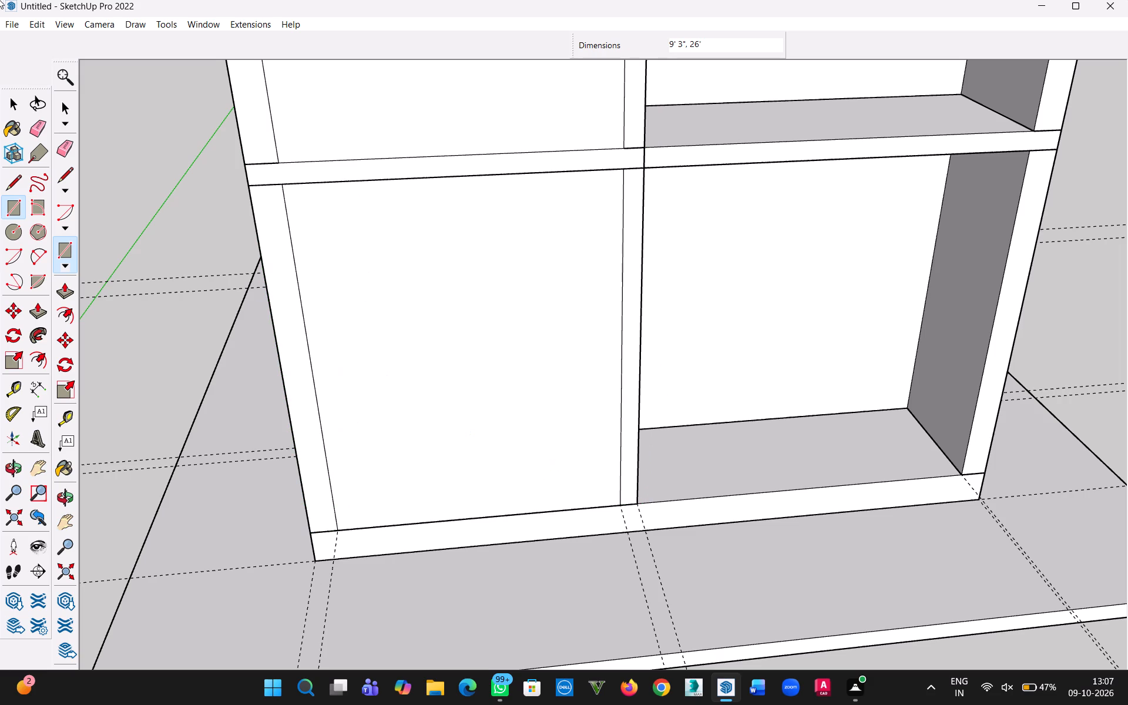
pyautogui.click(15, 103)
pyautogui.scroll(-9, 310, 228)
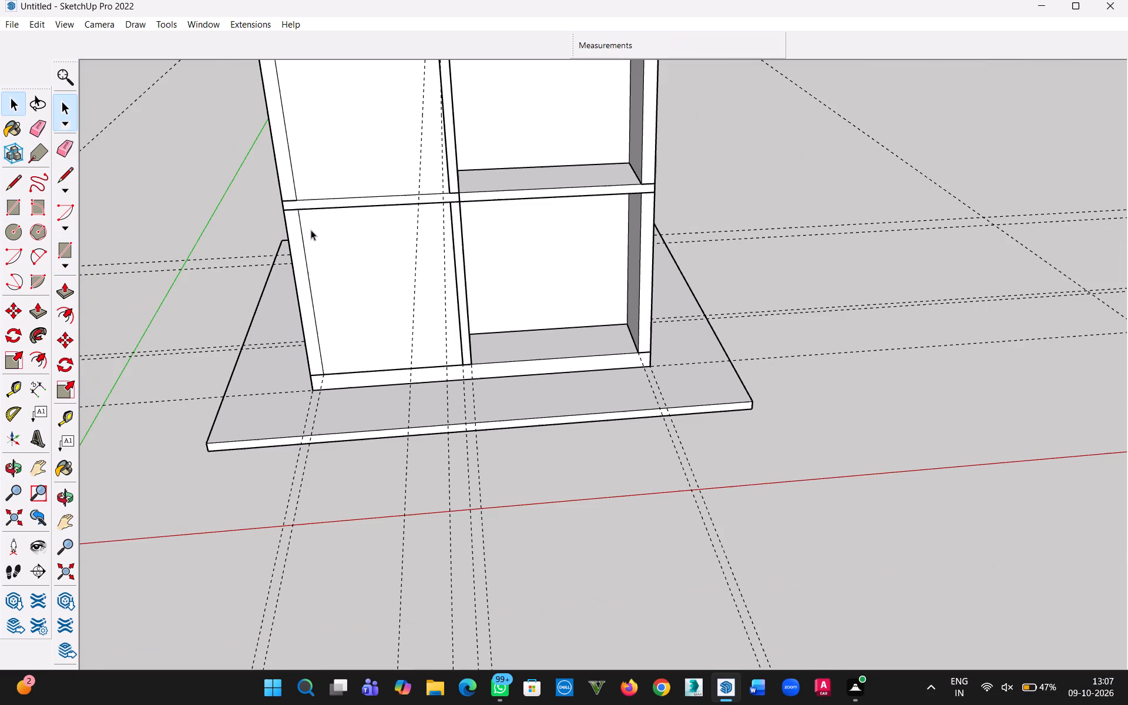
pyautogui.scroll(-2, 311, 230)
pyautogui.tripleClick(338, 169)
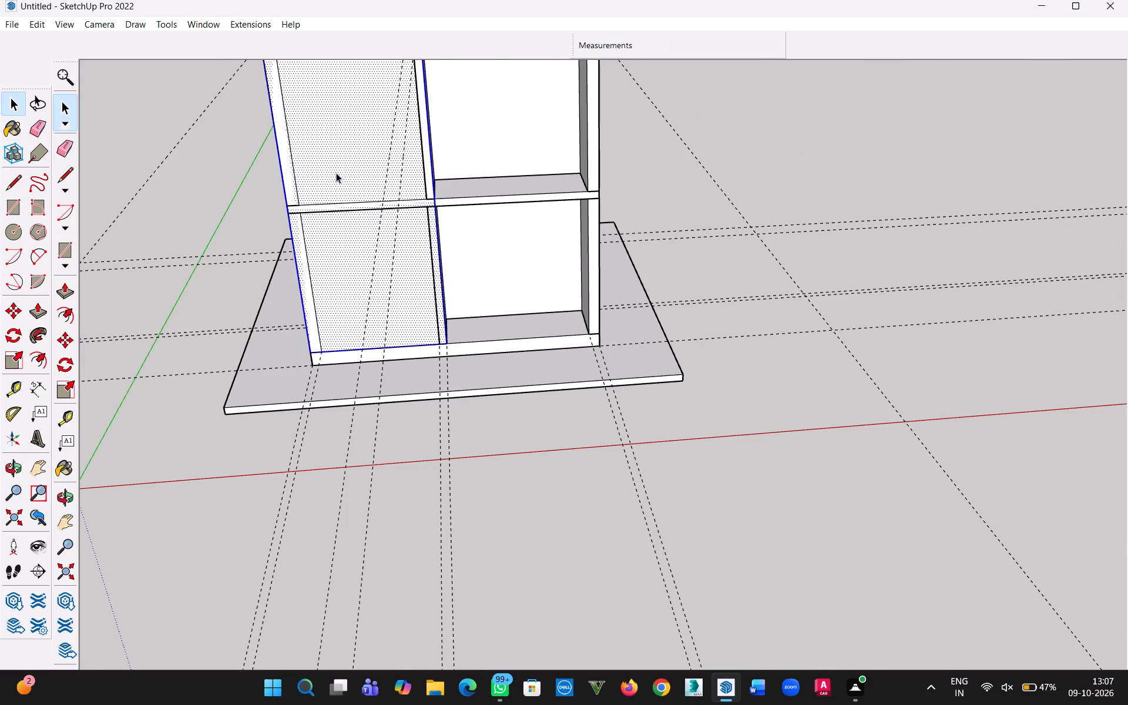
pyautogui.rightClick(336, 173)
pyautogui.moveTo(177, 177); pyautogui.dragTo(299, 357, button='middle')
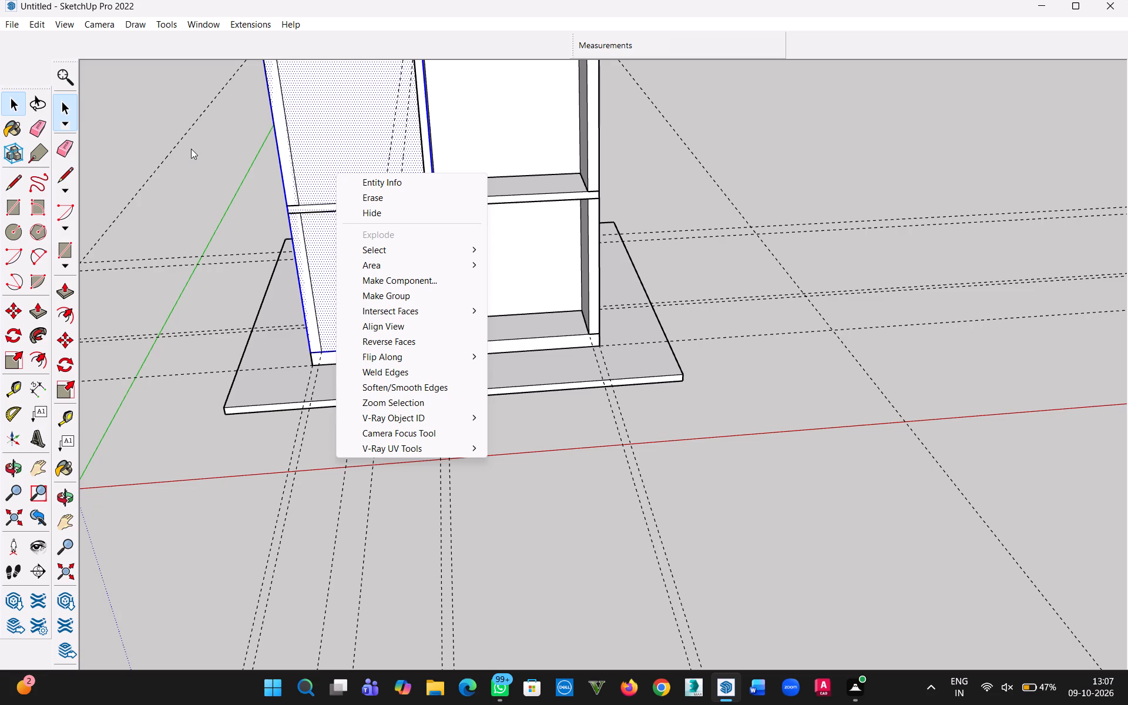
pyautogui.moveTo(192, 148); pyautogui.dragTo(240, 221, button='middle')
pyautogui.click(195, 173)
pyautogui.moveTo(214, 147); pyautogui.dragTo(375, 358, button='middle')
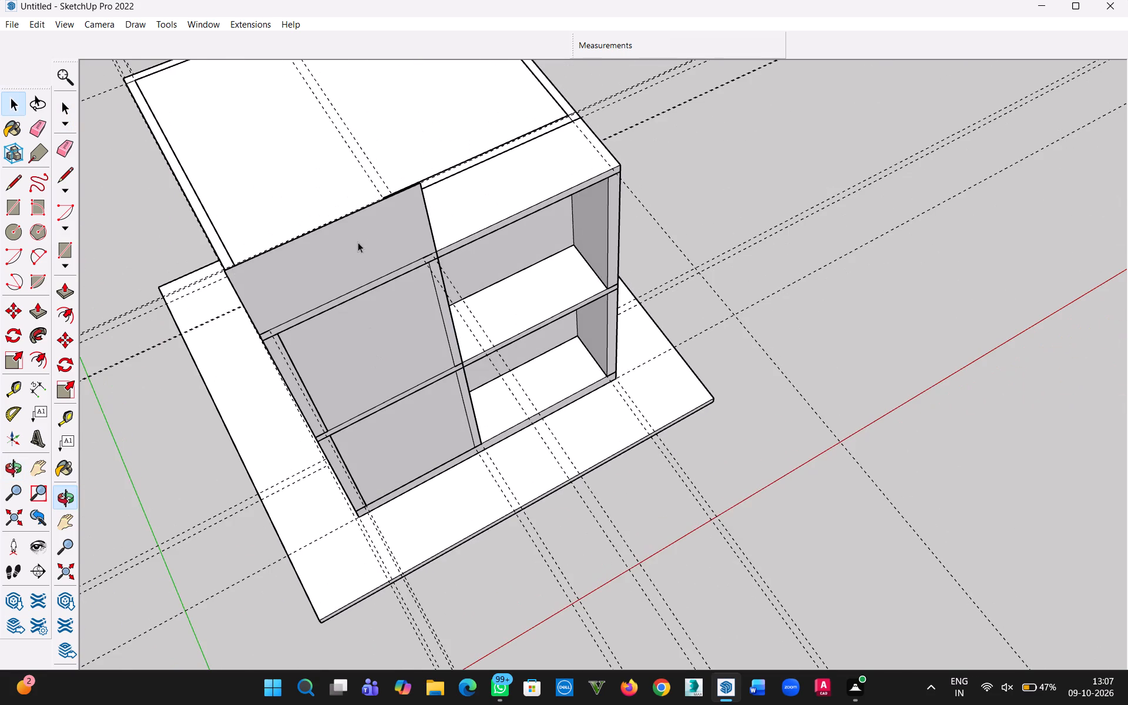
# Group the tall vertical rectangle over the left front bays together with its boundary edges.
pyautogui.click(357, 231)
pyautogui.doubleClick(370, 254)
pyautogui.moveTo(370, 257); pyautogui.dragTo(699, 236, button='middle')
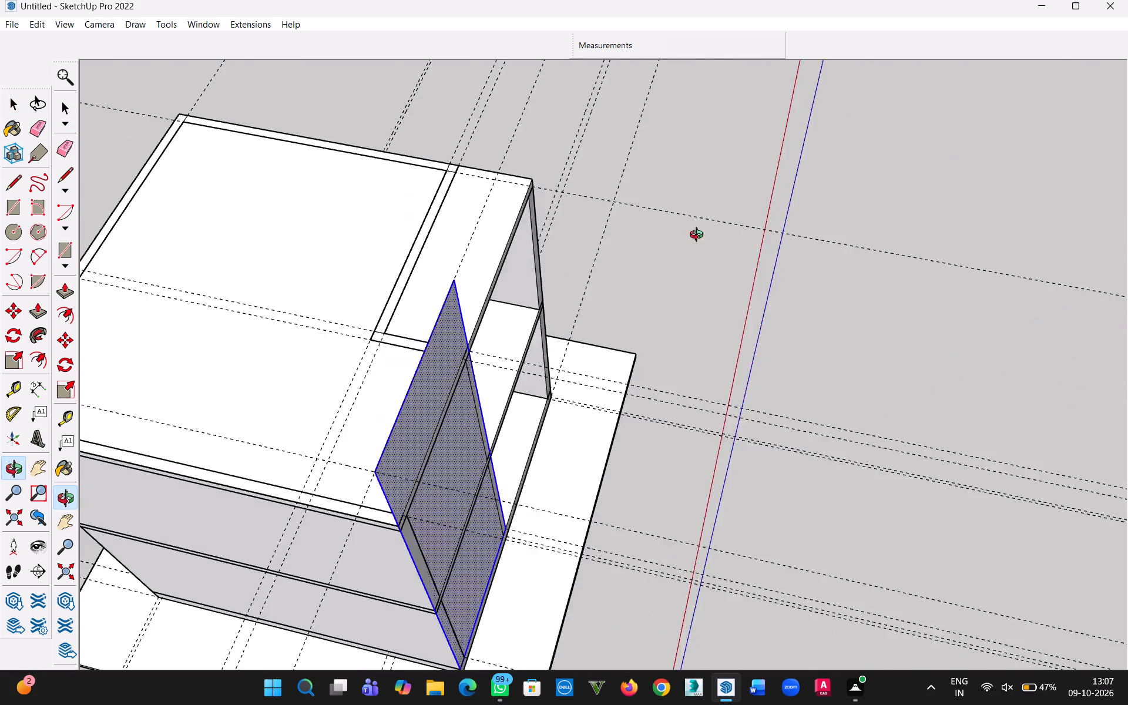
pyautogui.moveTo(699, 236); pyautogui.dragTo(268, 200, button='middle')
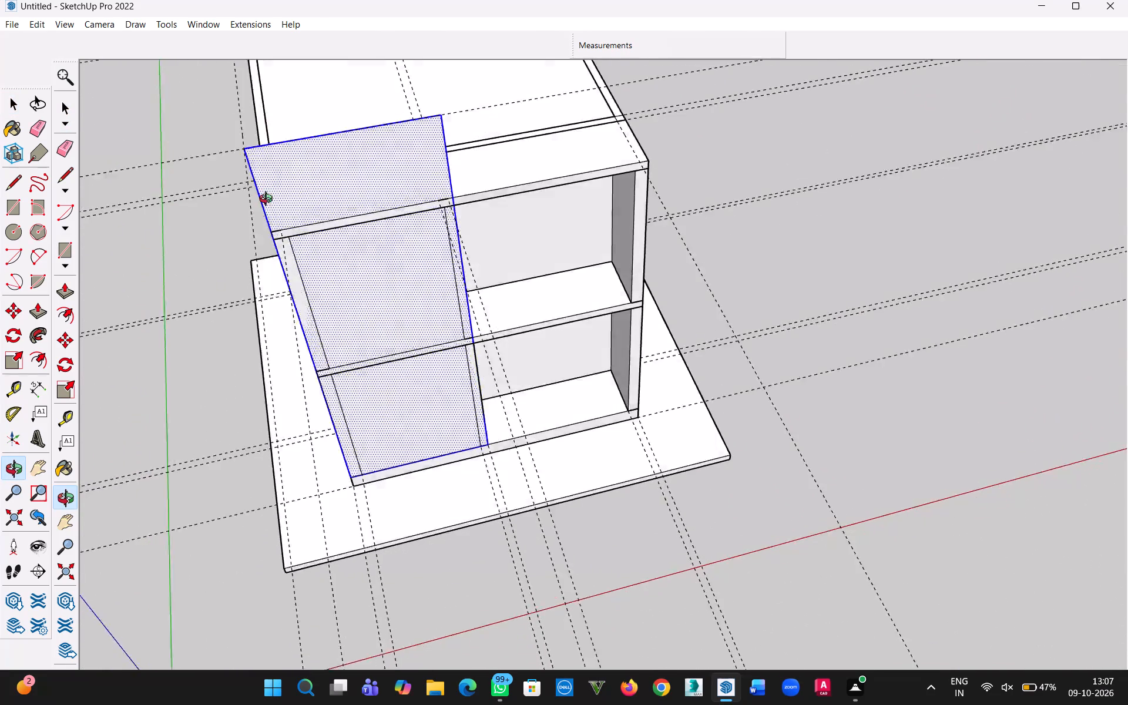
pyautogui.moveTo(268, 200); pyautogui.dragTo(220, 215, button='middle')
pyautogui.rightClick(368, 177)
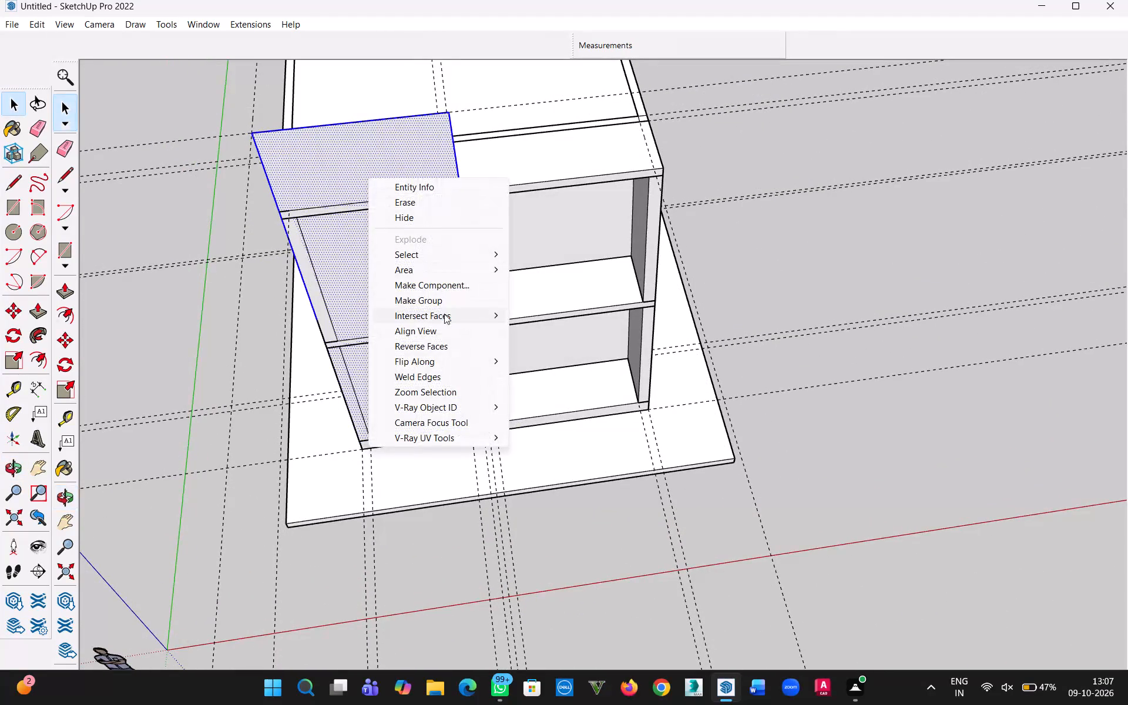
pyautogui.click(439, 306)
# Open the front face's group and extrude the face 6" outward from the building.
pyautogui.doubleClick(345, 147)
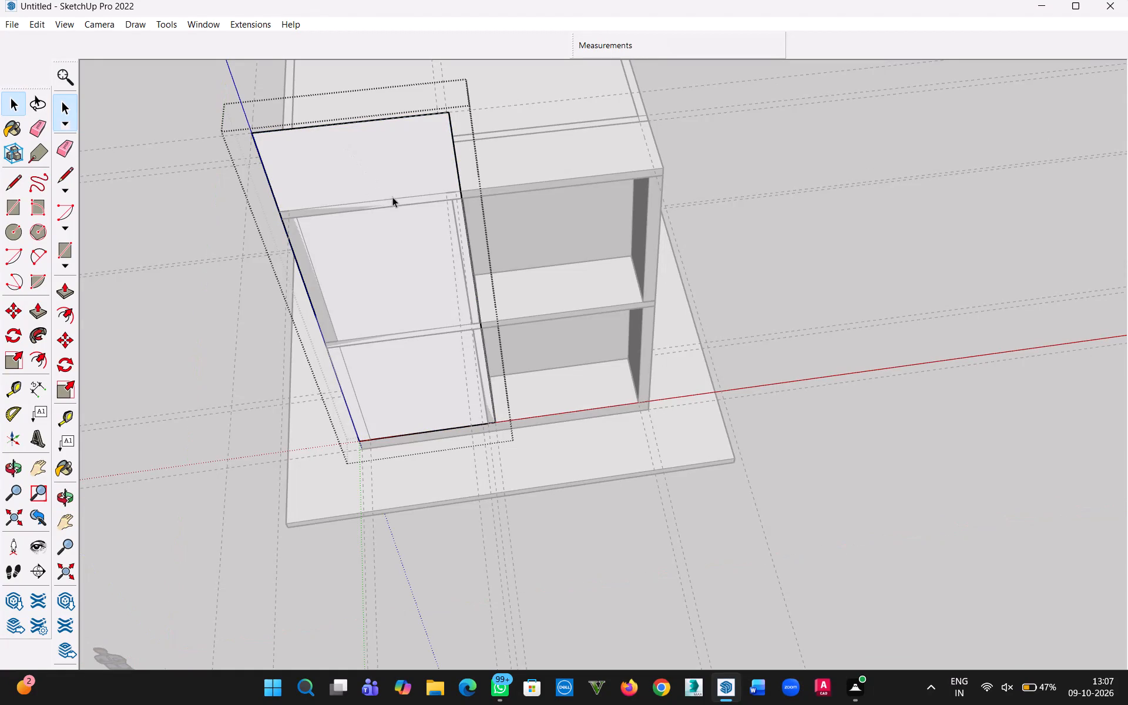
pyautogui.press('p')
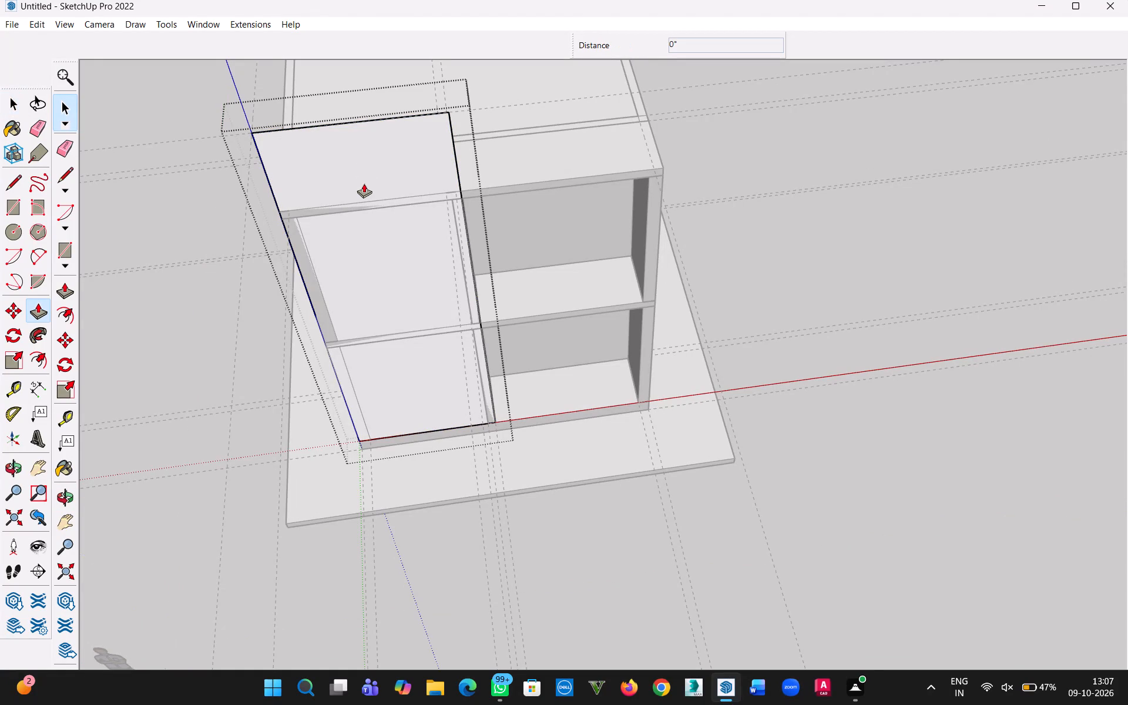
pyautogui.click(372, 163)
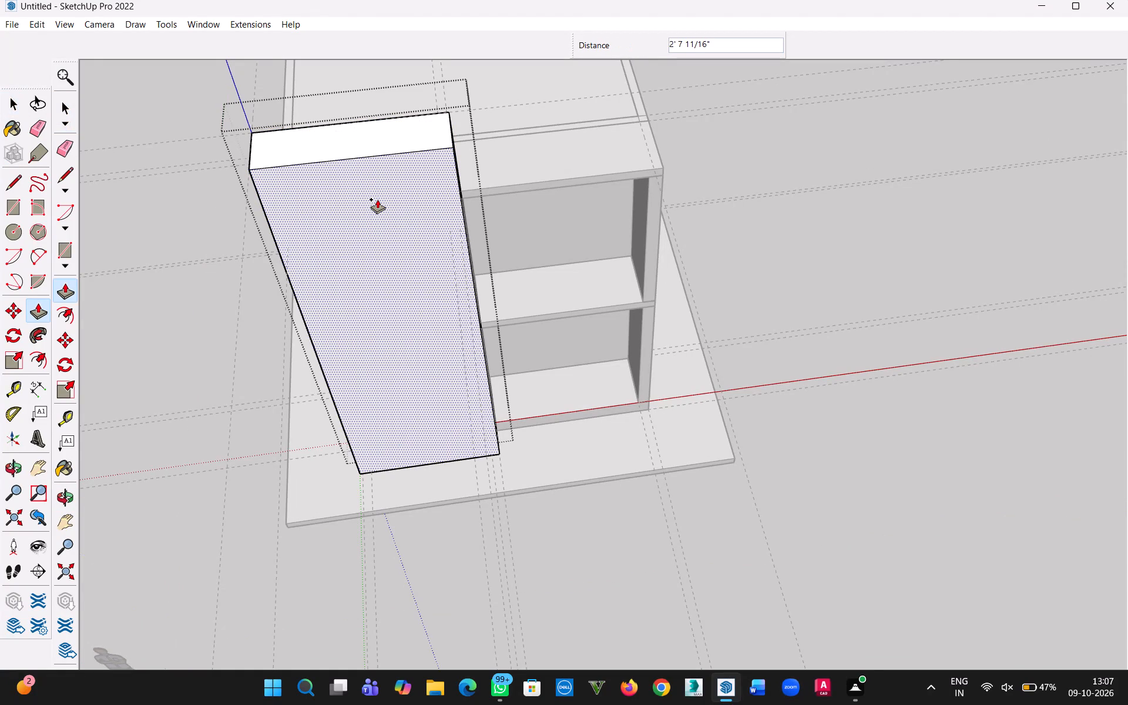
pyautogui.write('6"')
pyautogui.press('Return')
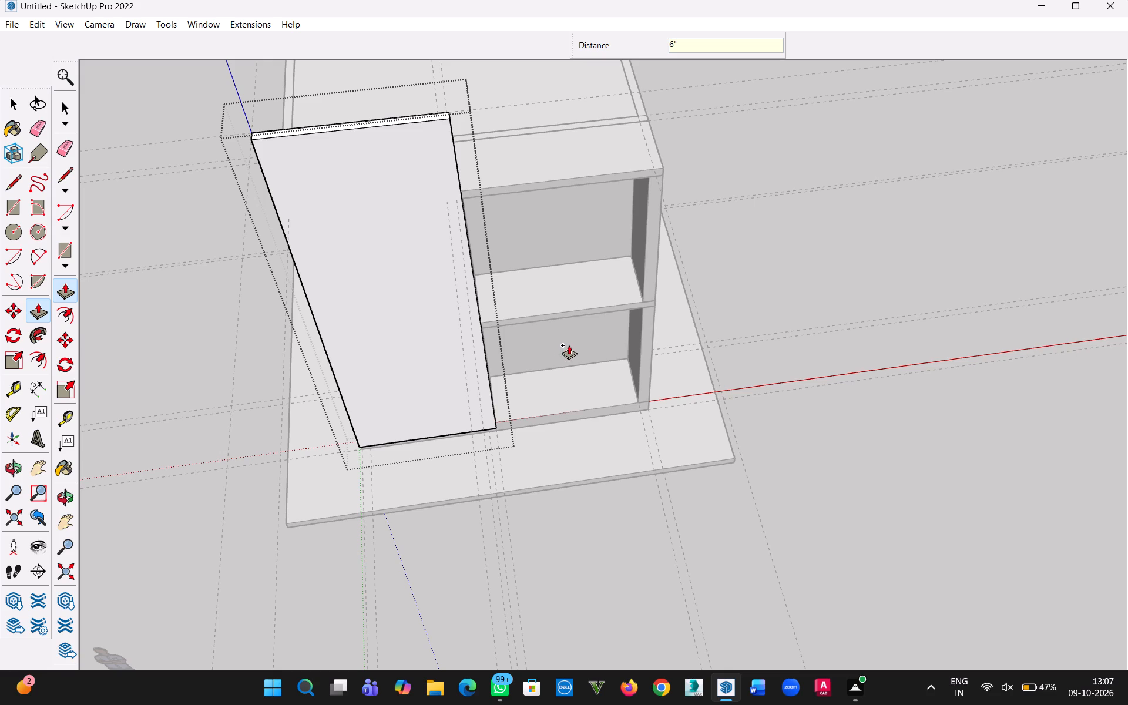
# Examine the extruded front panel from both sides and the front to check how it sits against the building.
pyautogui.moveTo(573, 323); pyautogui.dragTo(108, 217, button='middle')
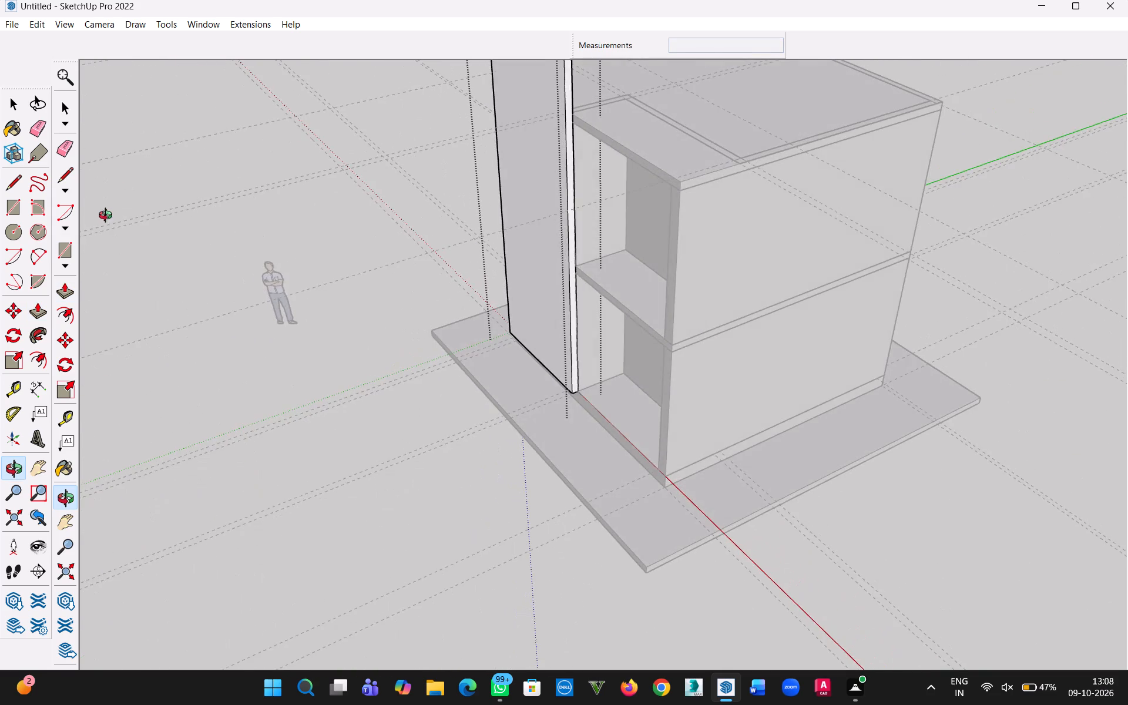
pyautogui.moveTo(108, 217); pyautogui.dragTo(554, 267, button='middle')
pyautogui.moveTo(569, 264); pyautogui.dragTo(613, 223, button='middle')
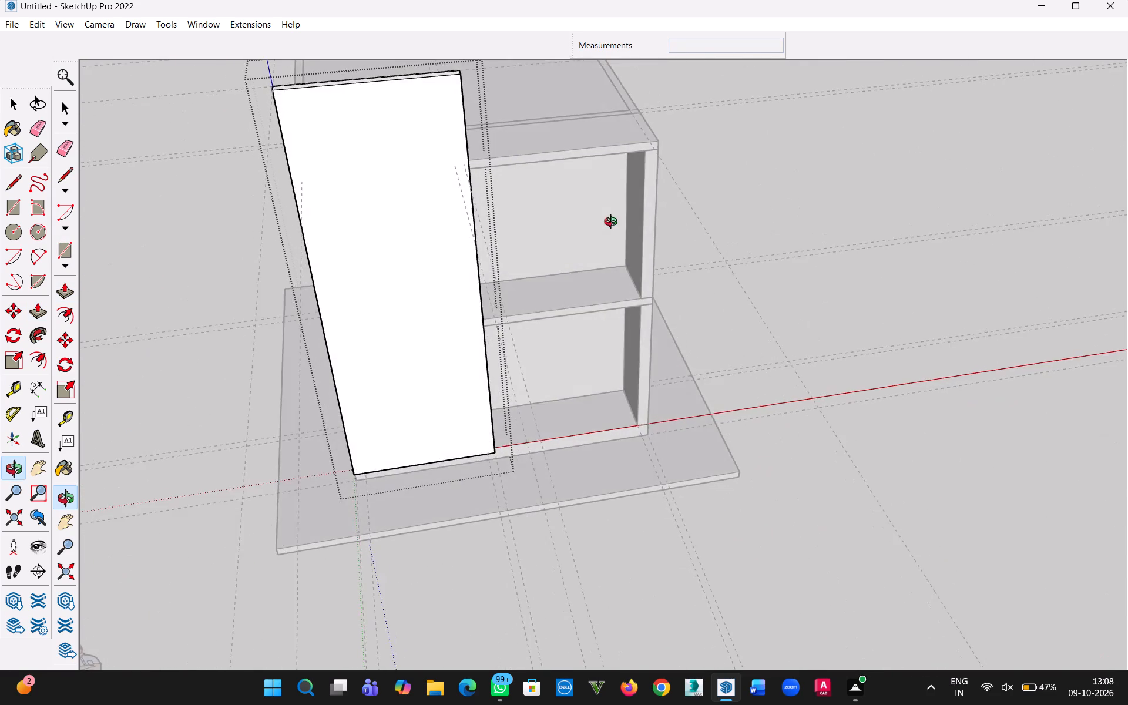
pyautogui.moveTo(613, 223); pyautogui.dragTo(592, 200, button='middle')
pyautogui.middleClick(586, 197)
pyautogui.moveTo(585, 197); pyautogui.dragTo(585, 209, button='middle')
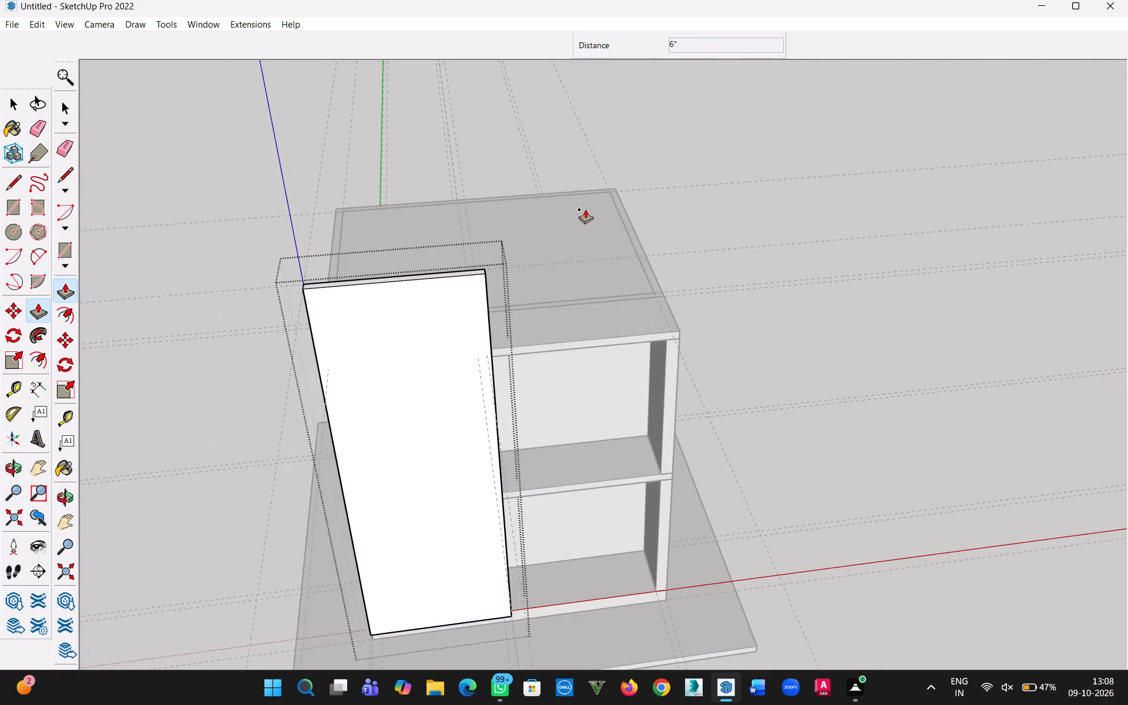
pyautogui.moveTo(585, 209); pyautogui.dragTo(600, 281, button='middle')
pyautogui.moveTo(545, 391); pyautogui.dragTo(808, 317, button='middle')
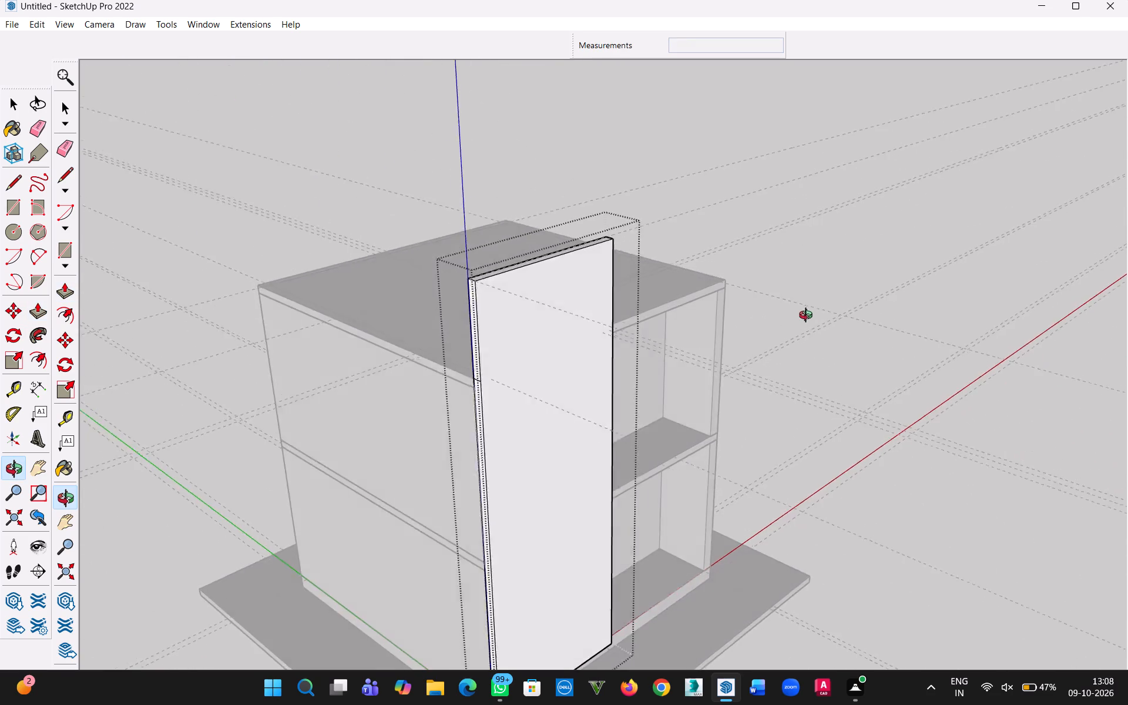
pyautogui.moveTo(808, 317); pyautogui.dragTo(283, 325, button='middle')
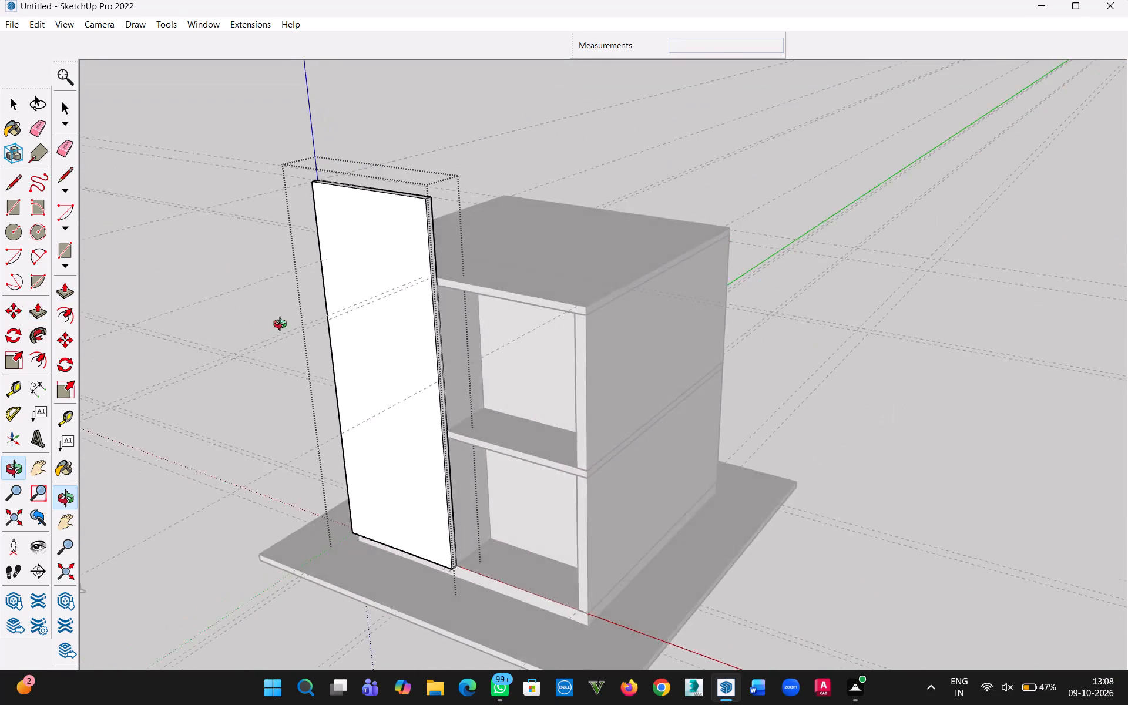
pyautogui.moveTo(283, 325); pyautogui.dragTo(526, 360, button='middle')
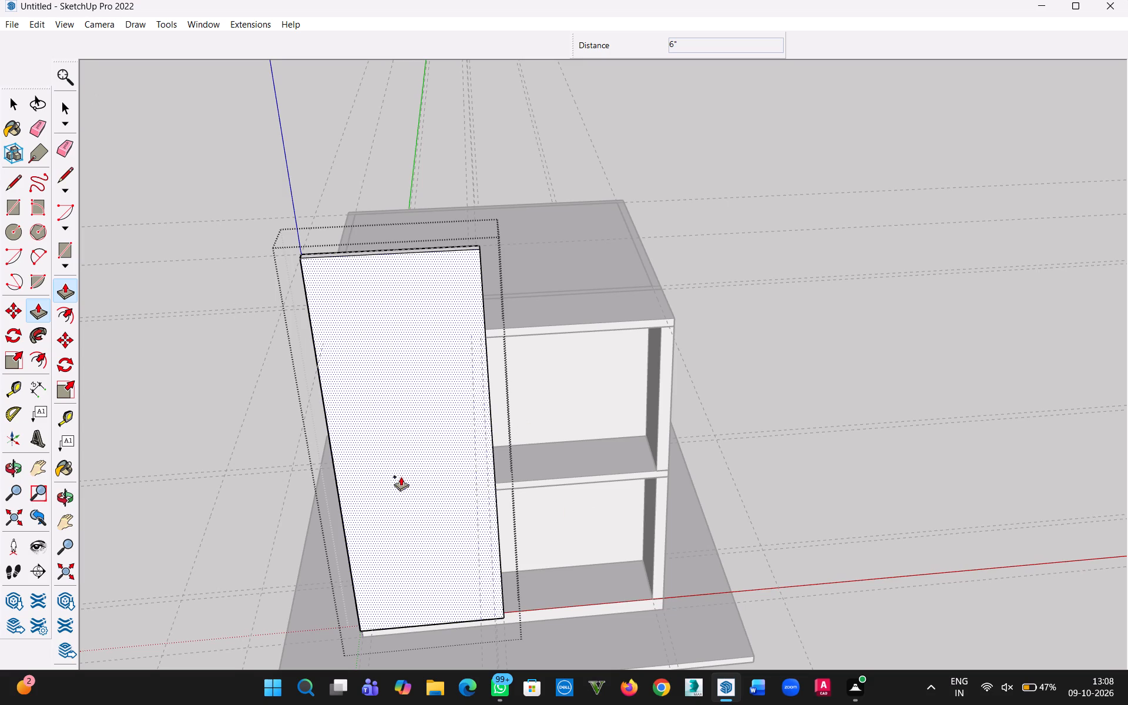
pyautogui.moveTo(399, 494); pyautogui.dragTo(392, 358, button='middle')
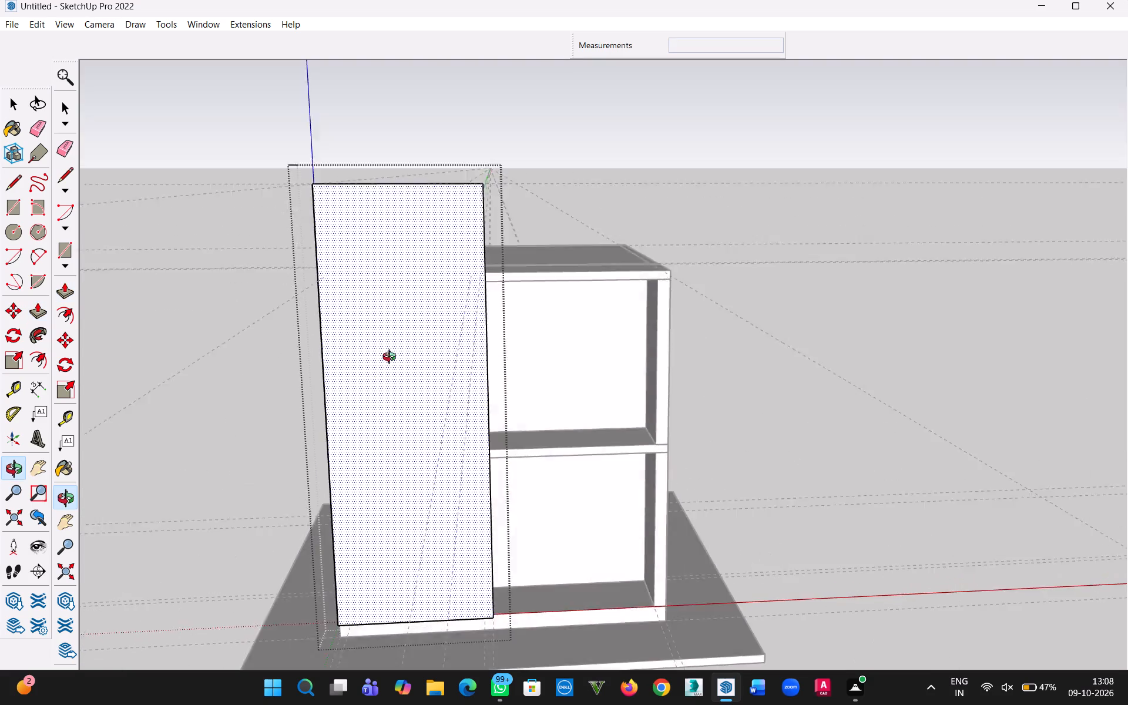
pyautogui.moveTo(392, 358); pyautogui.dragTo(424, 388, button='middle')
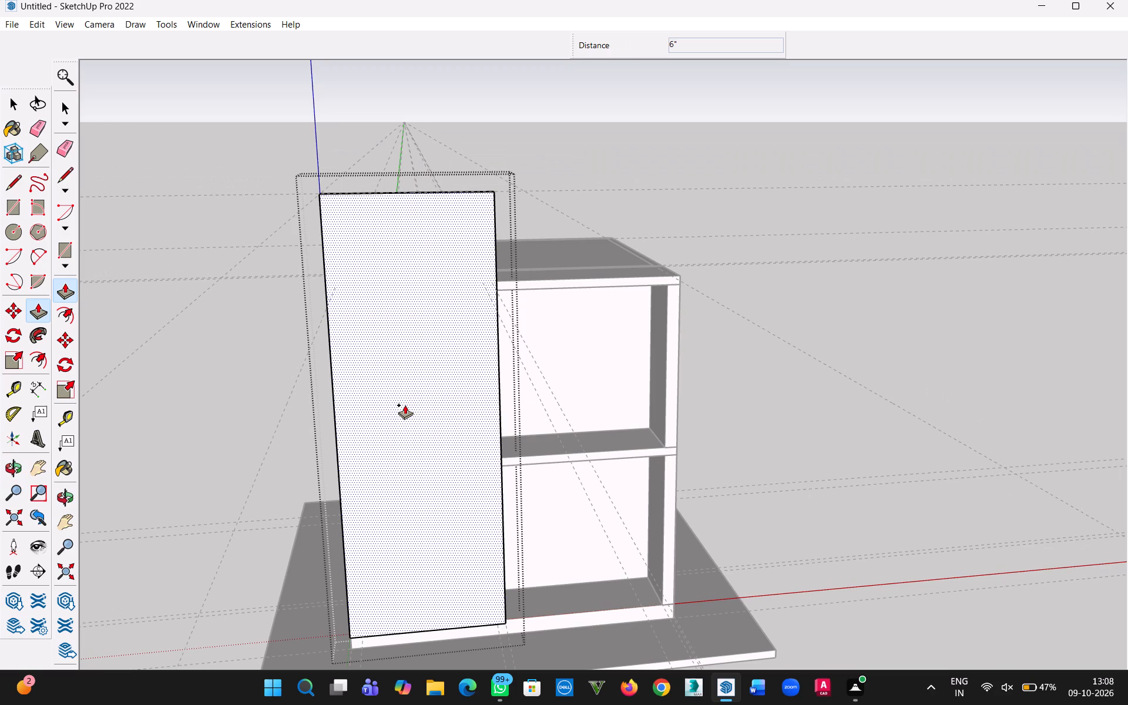
# Finish editing the front panel's group and return to the main model.
pyautogui.click(19, 111)
pyautogui.click(268, 413)
# Erase the short dividing edges where the roof wall strips meet at the inner step corner and the slab's right edge.
pyautogui.moveTo(286, 417); pyautogui.dragTo(333, 407, button='middle')
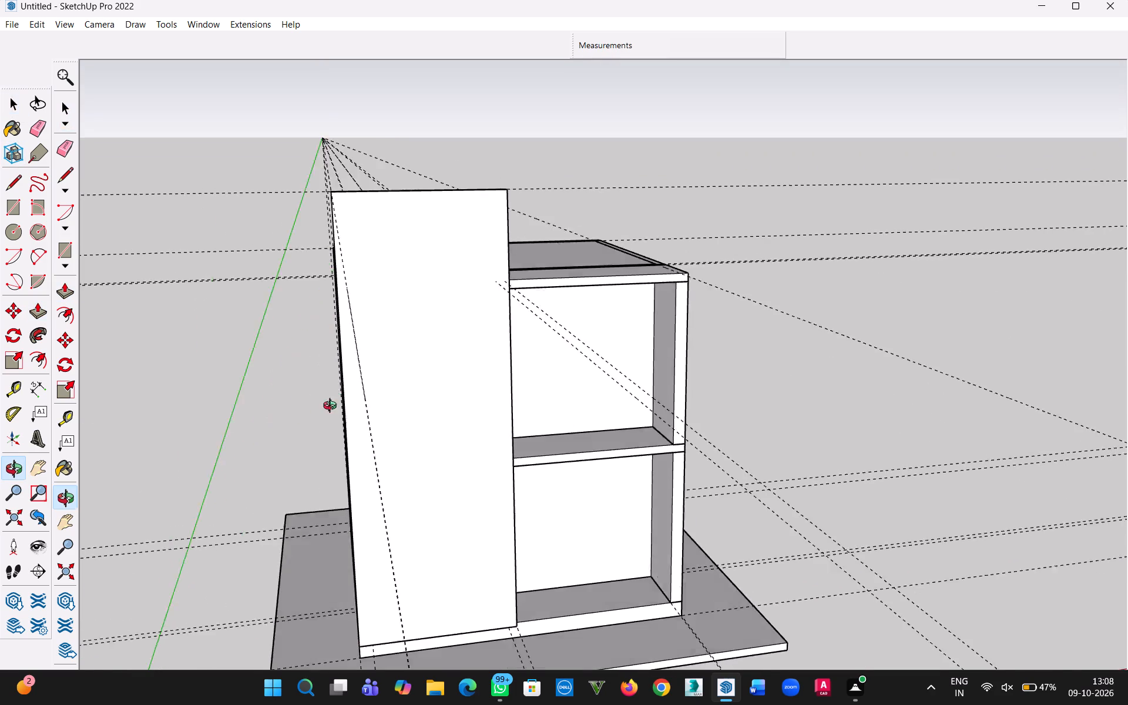
pyautogui.moveTo(333, 407); pyautogui.dragTo(248, 432, button='middle')
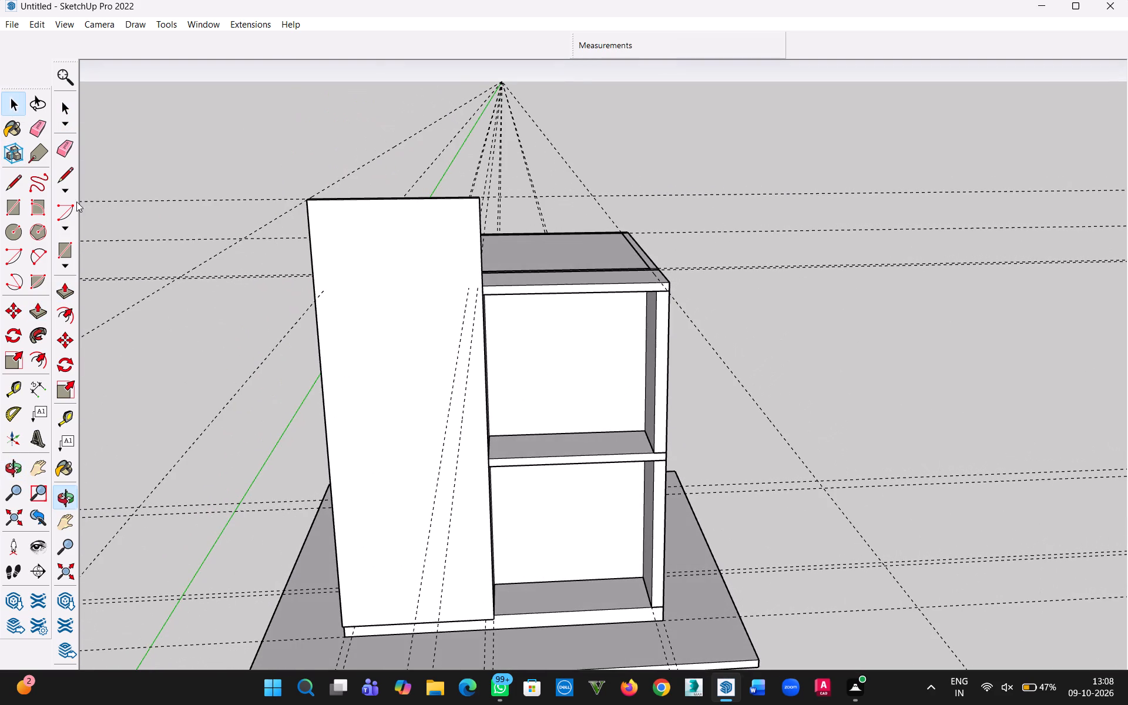
pyautogui.moveTo(344, 253); pyautogui.dragTo(414, 573, button='middle')
pyautogui.scroll(6, 493, 422)
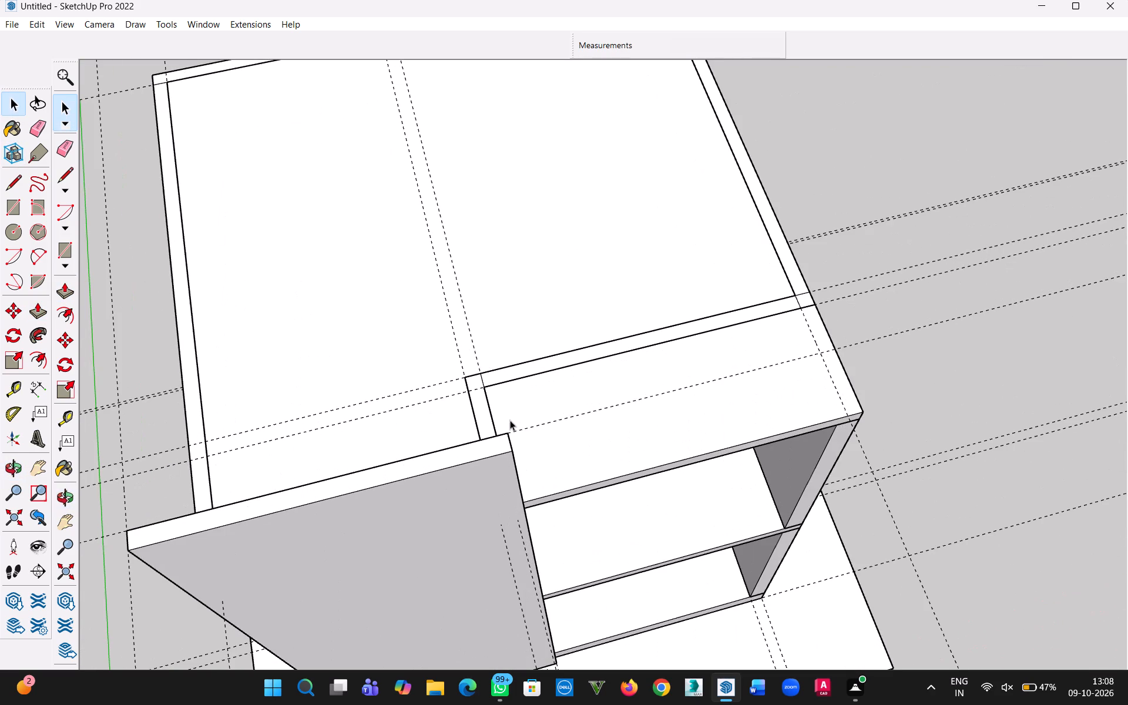
pyautogui.scroll(2, 493, 381)
pyautogui.click(479, 380)
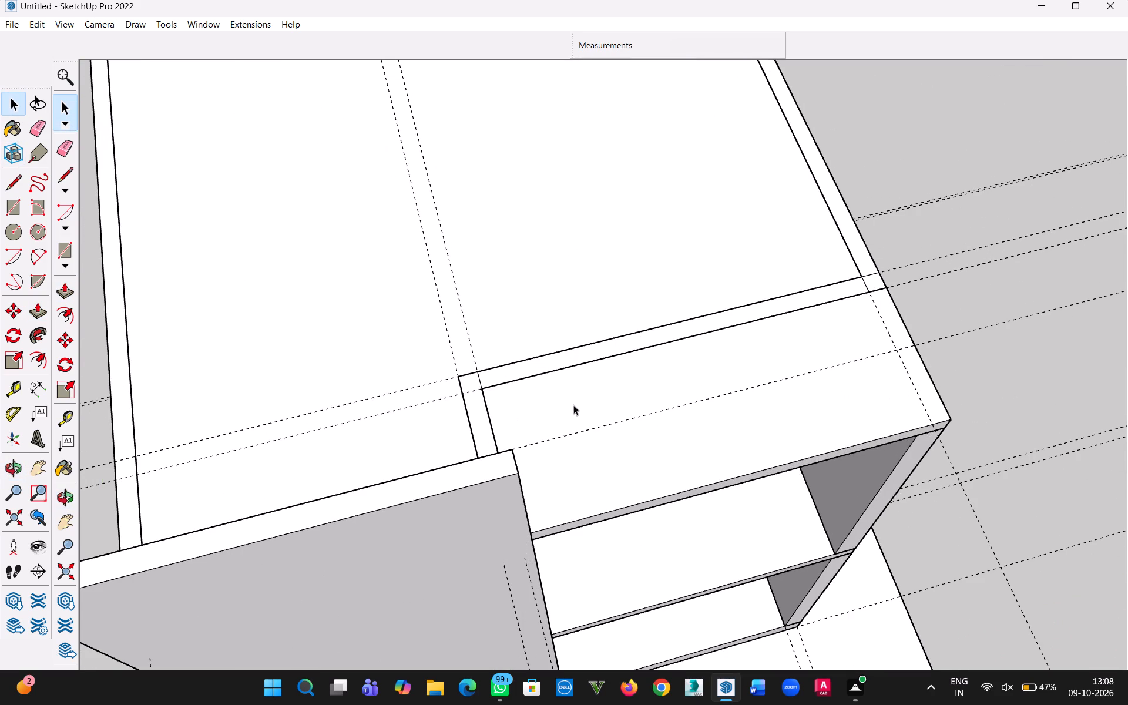
pyautogui.press('Delete')
pyautogui.click(865, 285)
pyautogui.press('Delete')
pyautogui.click(870, 275)
pyautogui.press('Delete')
# Erase the short dividing edges at the back-left and back-right corners of the roof wall strips.
pyautogui.scroll(-5, 832, 311)
pyautogui.scroll(2, 306, 146)
pyautogui.scroll(-3, 637, 126)
pyautogui.moveTo(466, 339); pyautogui.dragTo(969, 289, button='middle')
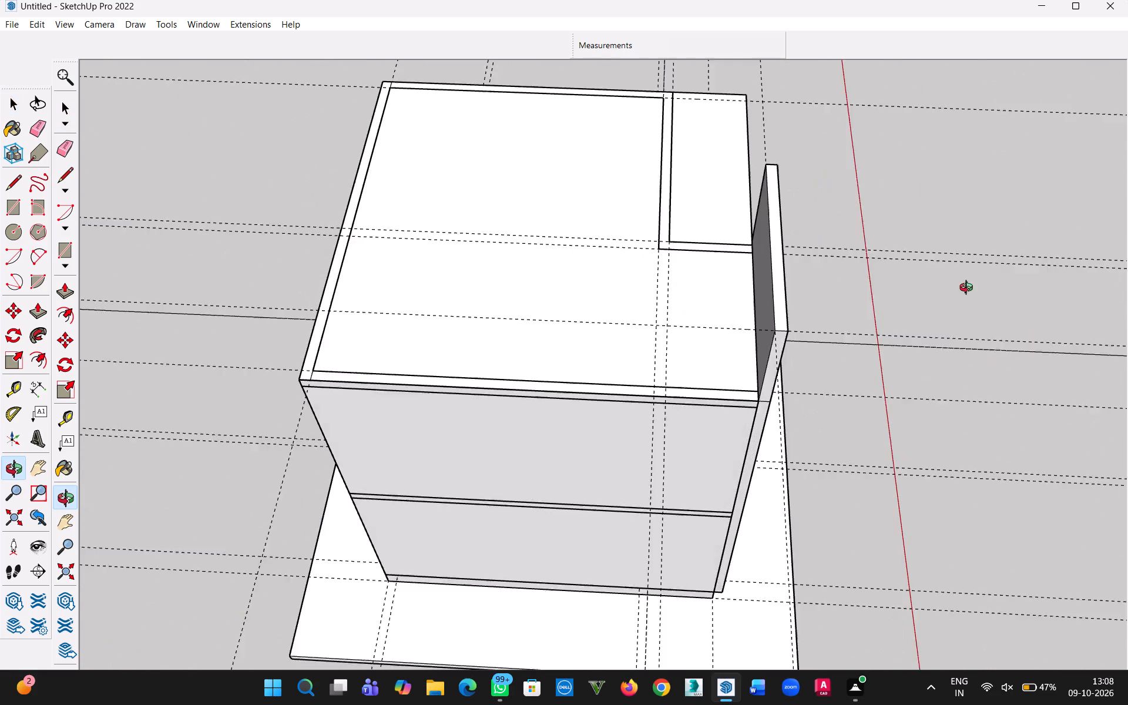
pyautogui.moveTo(969, 289); pyautogui.dragTo(983, 284, button='middle')
pyautogui.scroll(6, 406, 372)
pyautogui.click(281, 392)
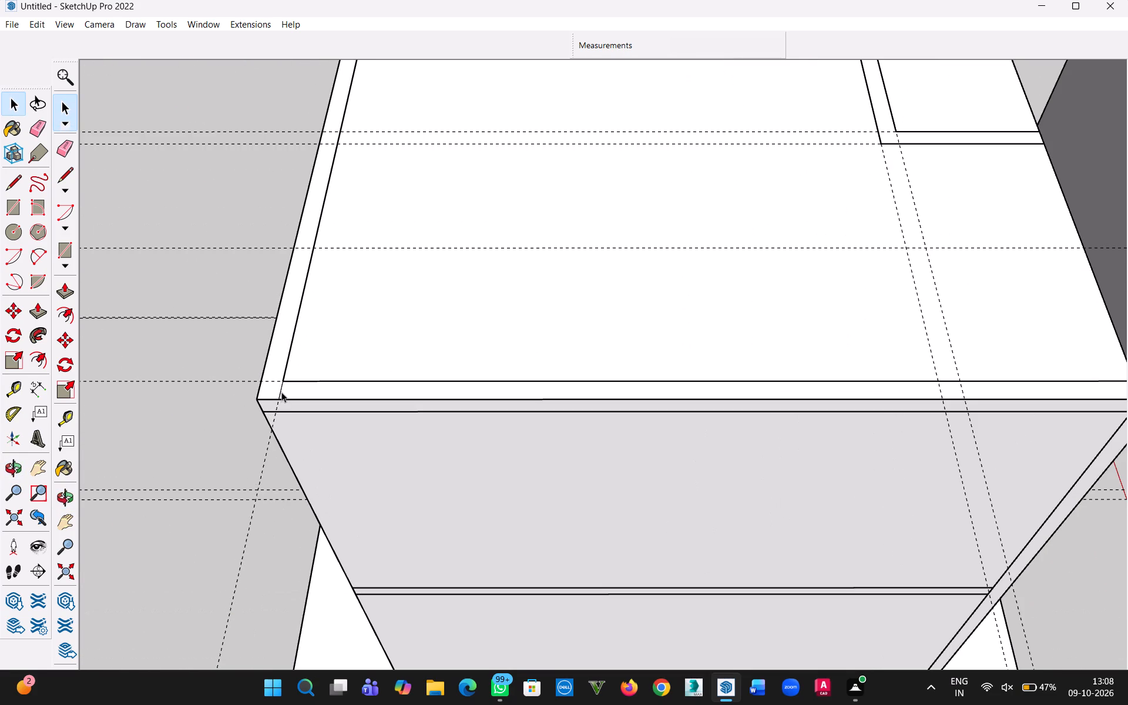
pyautogui.press('Delete')
pyautogui.scroll(-3, 356, 211)
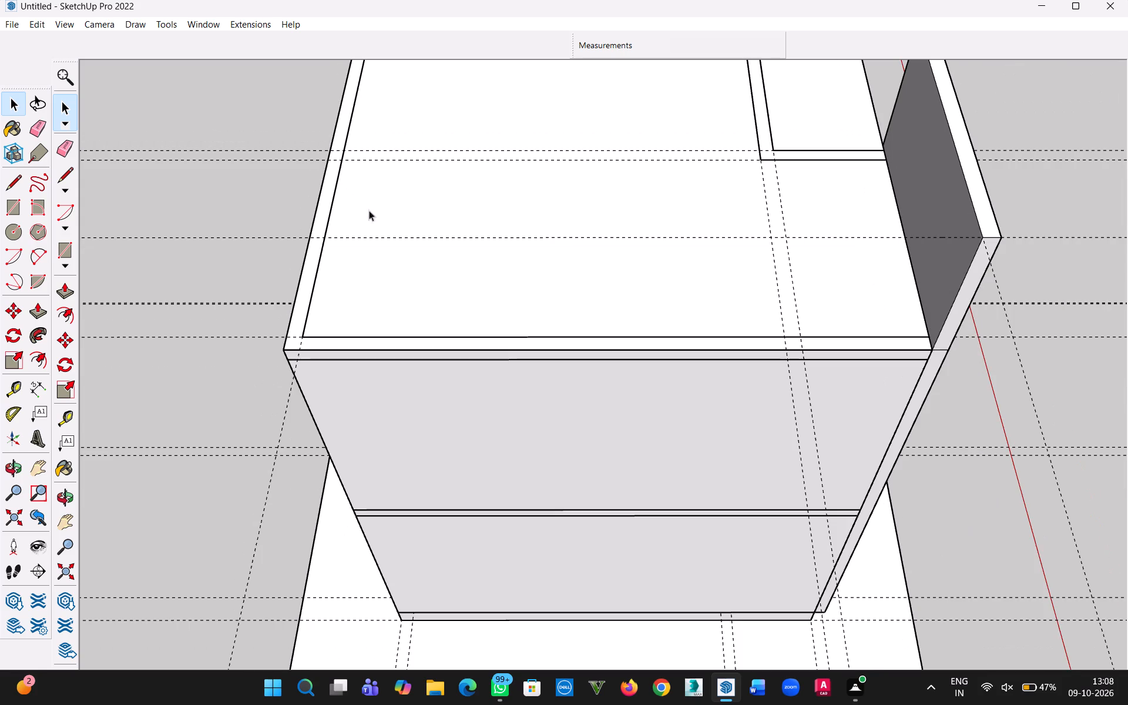
pyautogui.press('h')
pyautogui.moveTo(431, 139); pyautogui.dragTo(528, 516)
pyautogui.scroll(5, 414, 264)
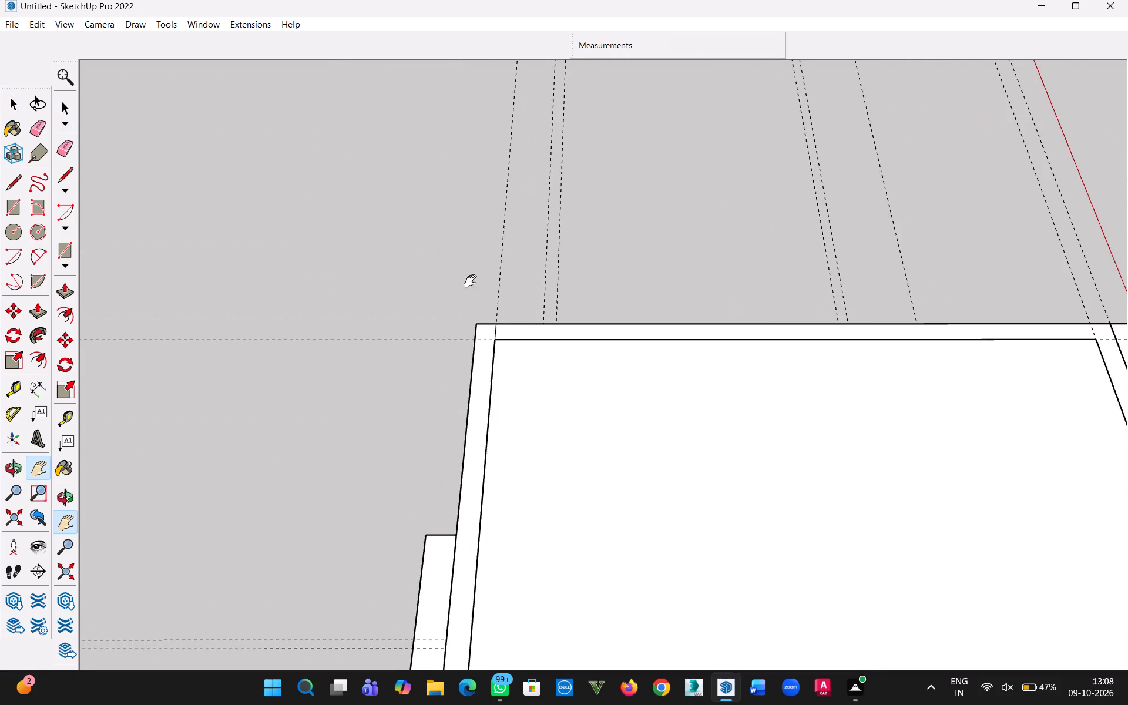
pyautogui.scroll(5, 473, 281)
pyautogui.press('Escape')
pyautogui.click(473, 325)
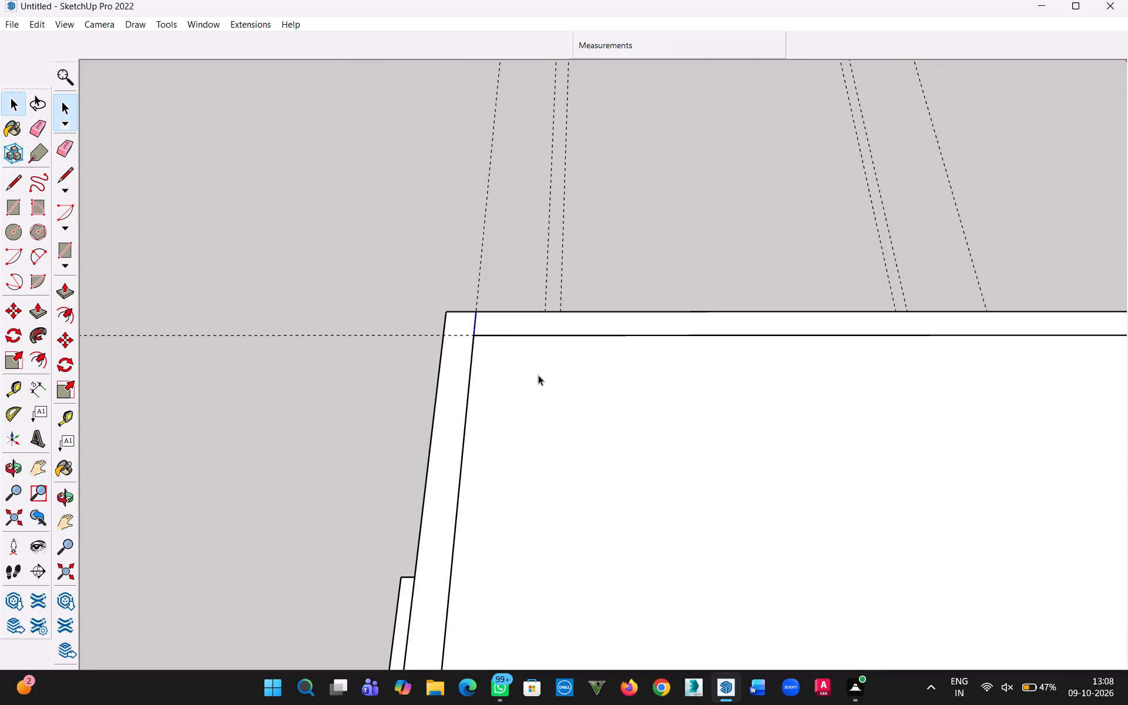
pyautogui.press('Delete')
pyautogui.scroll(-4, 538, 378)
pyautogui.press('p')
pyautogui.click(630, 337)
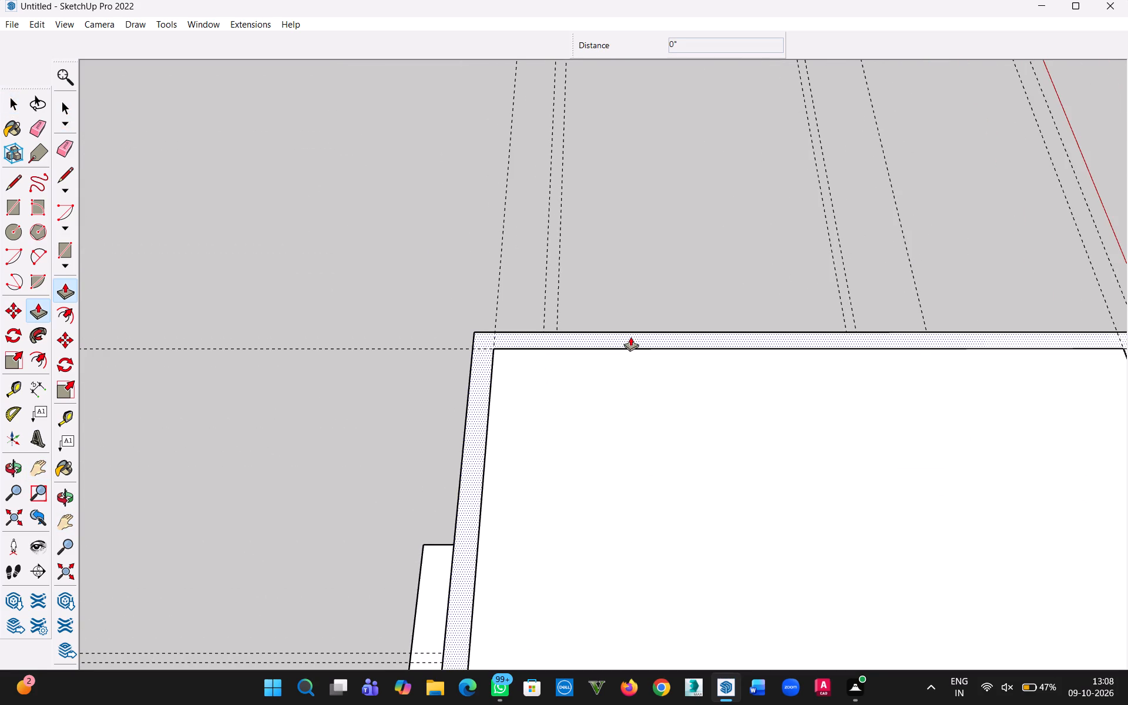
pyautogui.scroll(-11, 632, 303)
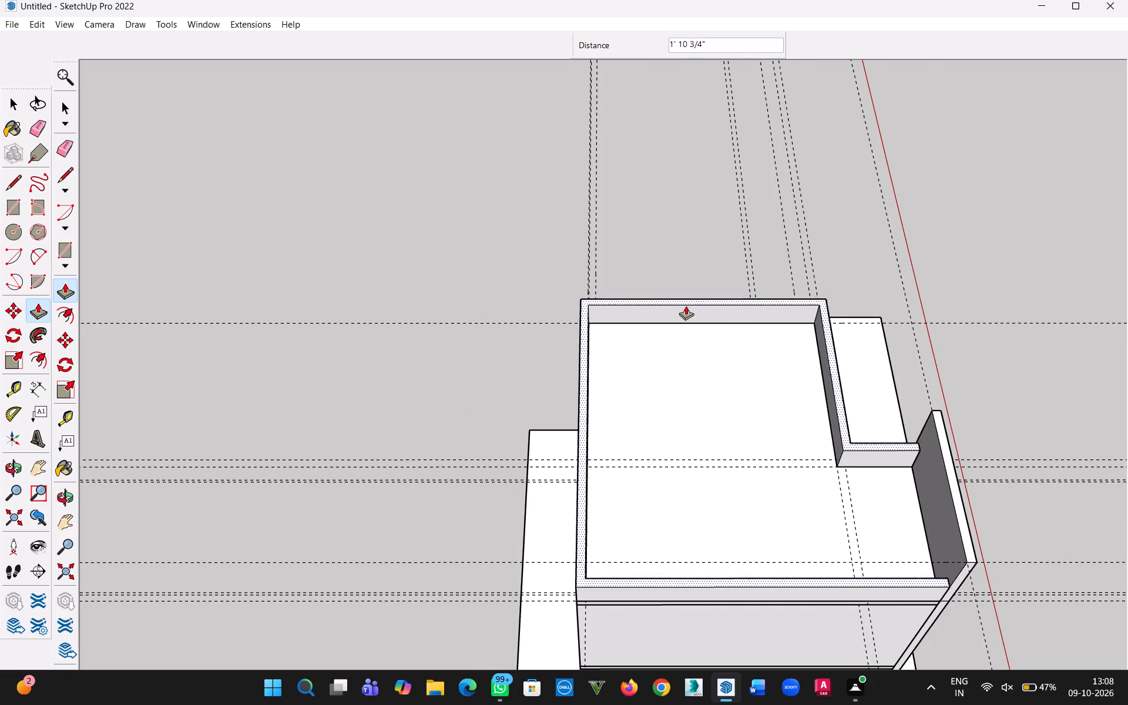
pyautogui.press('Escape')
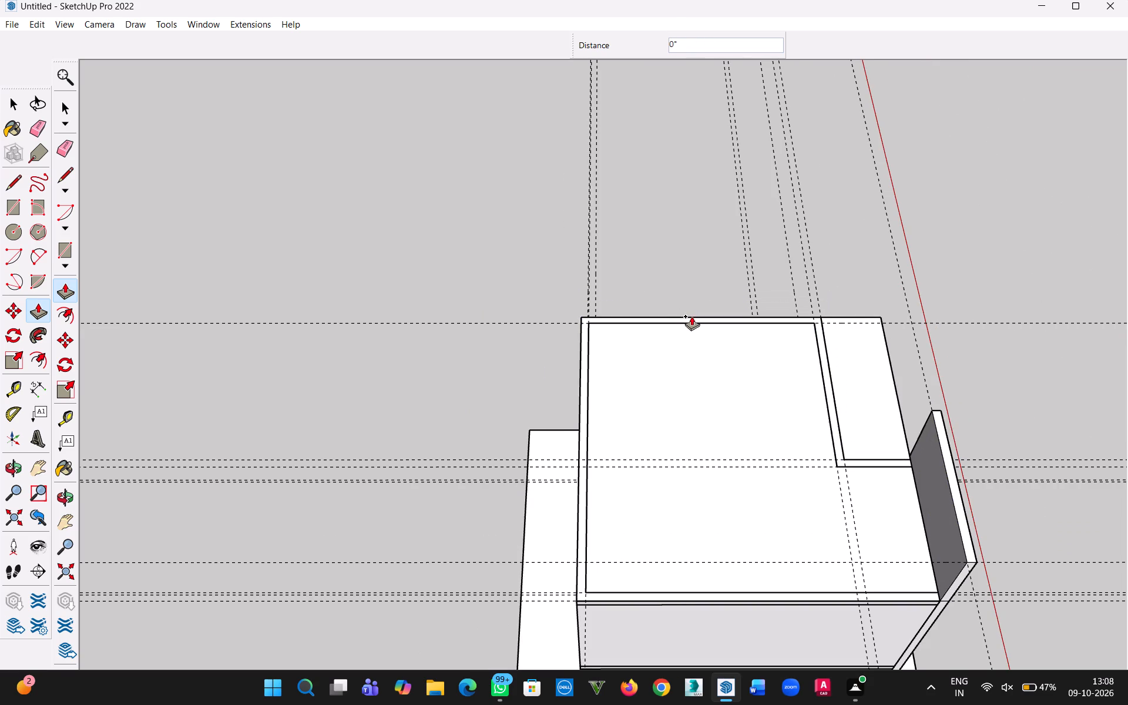
# Extrude the joined roof wall outline 5' upward from the top roof slab.
pyautogui.scroll(10, 691, 317)
pyautogui.click(698, 325)
pyautogui.scroll(-8, 694, 270)
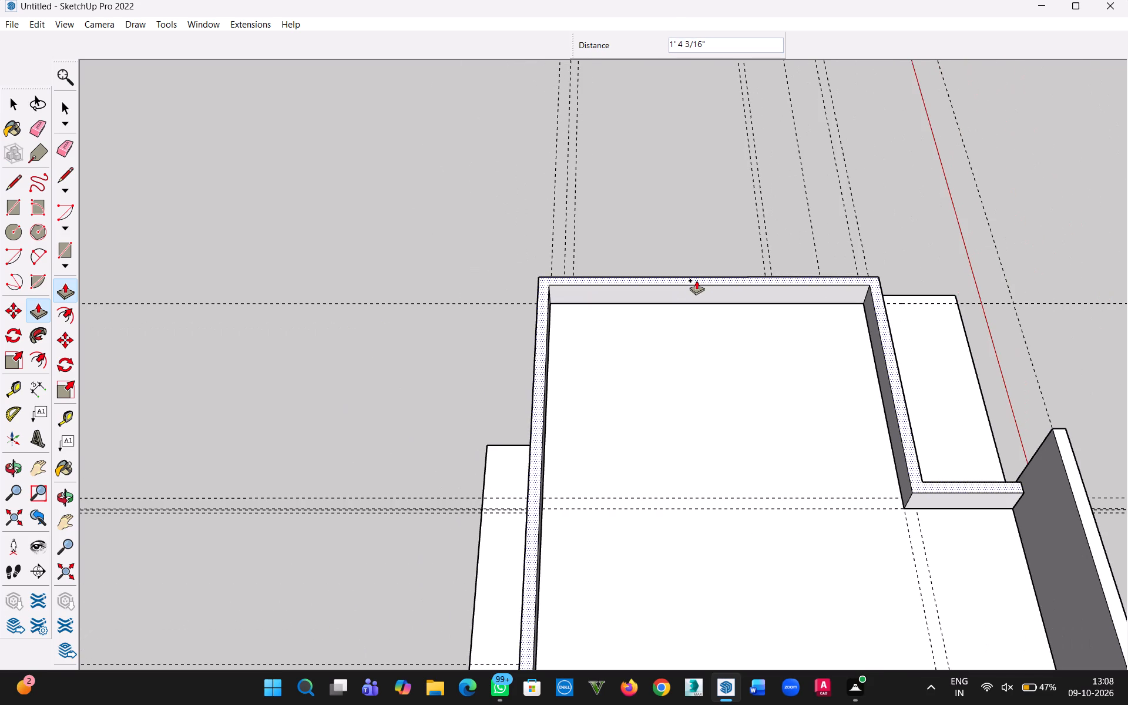
pyautogui.write("5'")
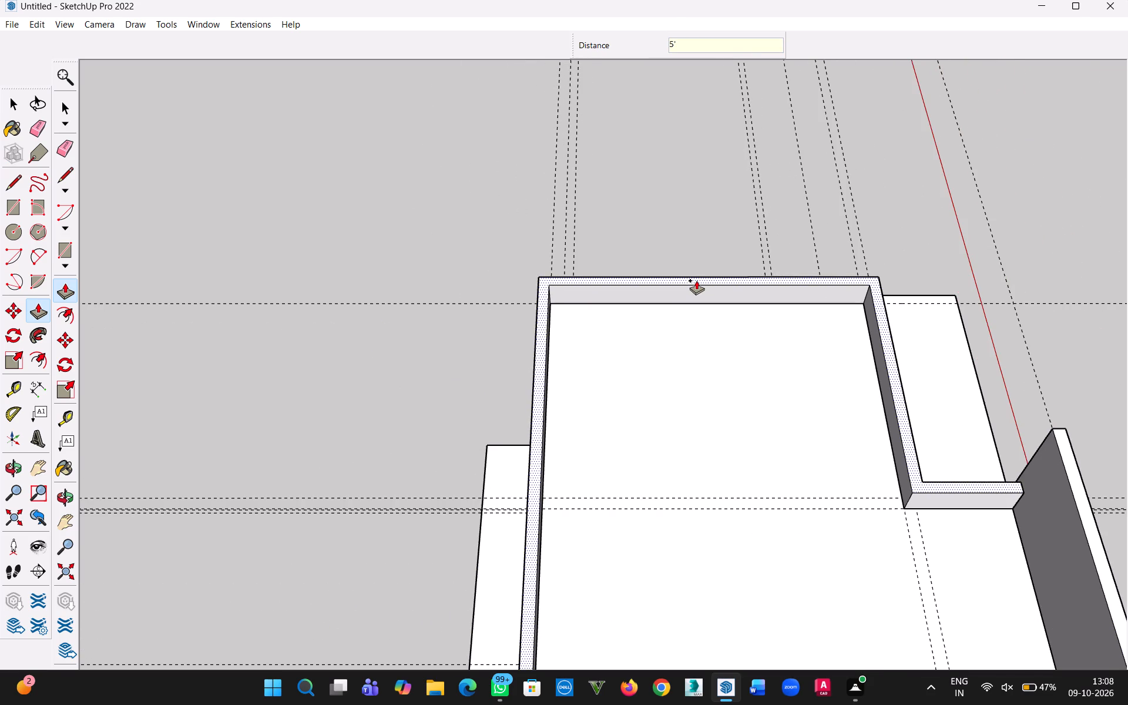
pyautogui.press('Return')
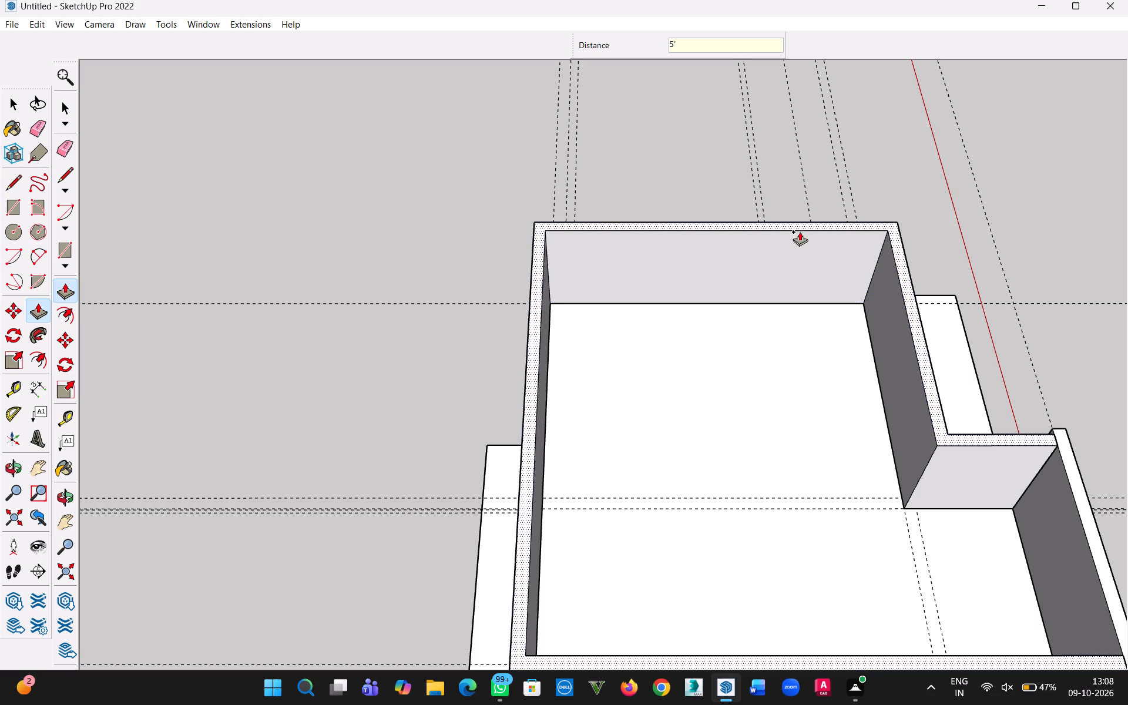
pyautogui.moveTo(856, 296); pyautogui.dragTo(288, 69, button='middle')
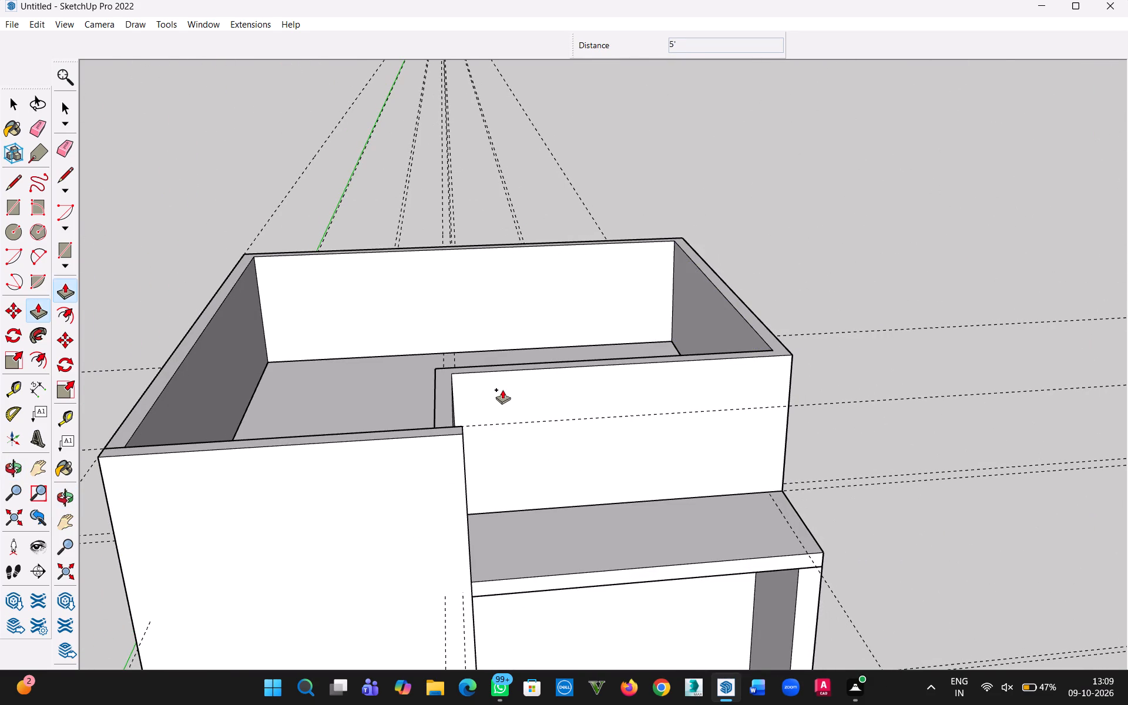
pyautogui.moveTo(539, 446); pyautogui.dragTo(58, 484, button='middle')
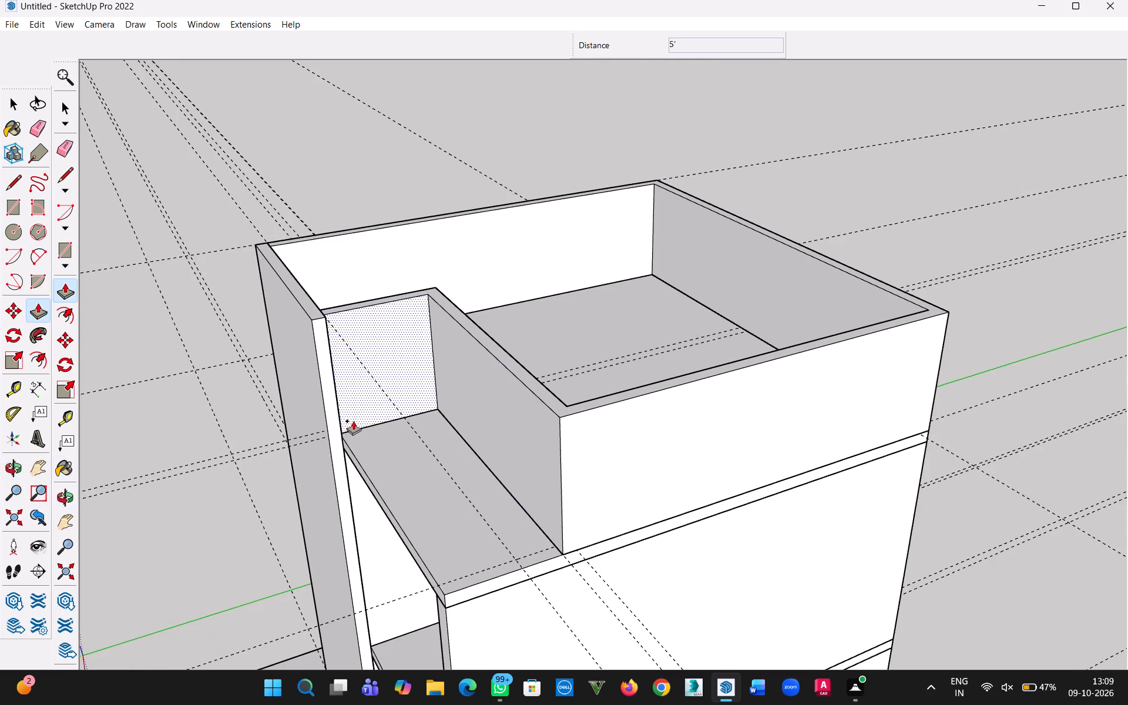
pyautogui.moveTo(375, 392); pyautogui.dragTo(355, 661, button='middle')
pyautogui.moveTo(365, 420); pyautogui.dragTo(477, 512, button='middle')
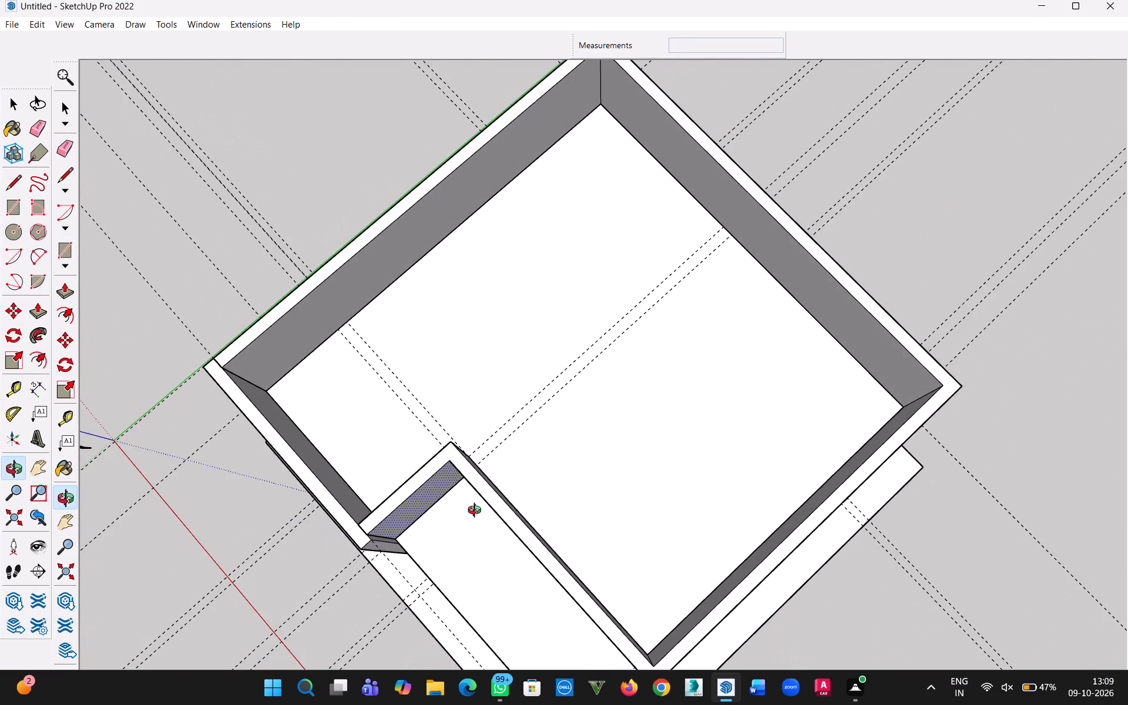
pyautogui.moveTo(477, 512); pyautogui.dragTo(479, 533, button='middle')
pyautogui.click(11, 102)
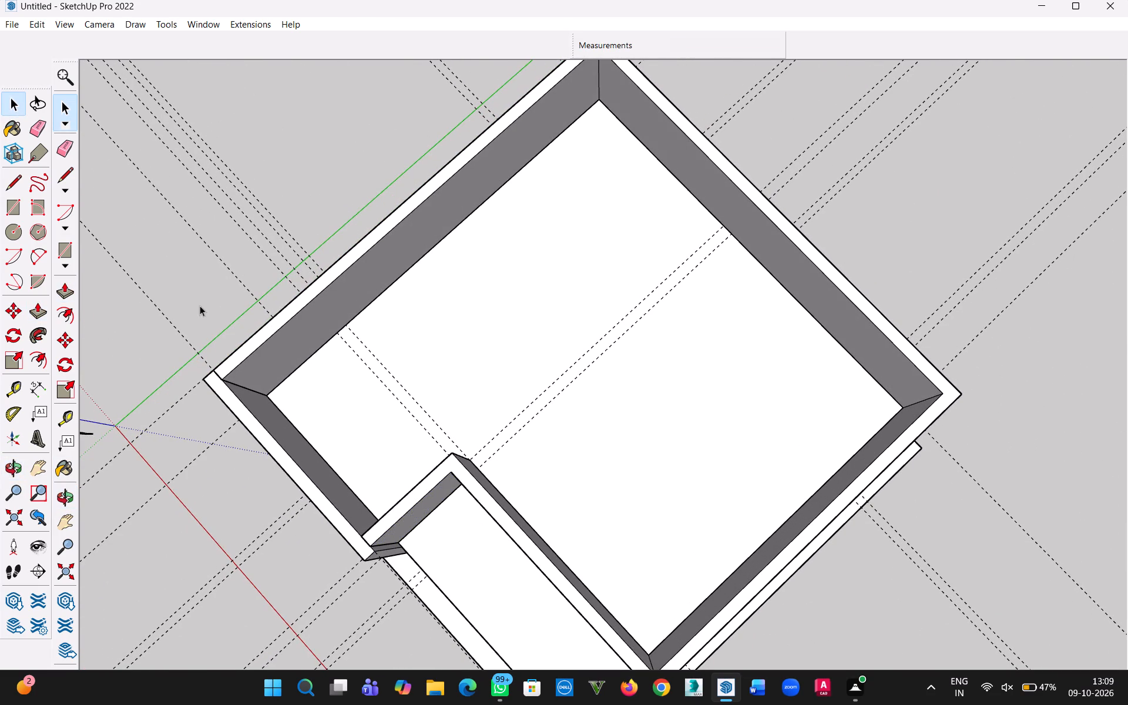
# Undo the extrusion of the roof wall outline so only the flat strips remain on the top slab.
pyautogui.click(200, 305)
pyautogui.moveTo(365, 522); pyautogui.dragTo(92, 187, button='middle')
pyautogui.moveTo(331, 240); pyautogui.dragTo(343, 351, button='middle')
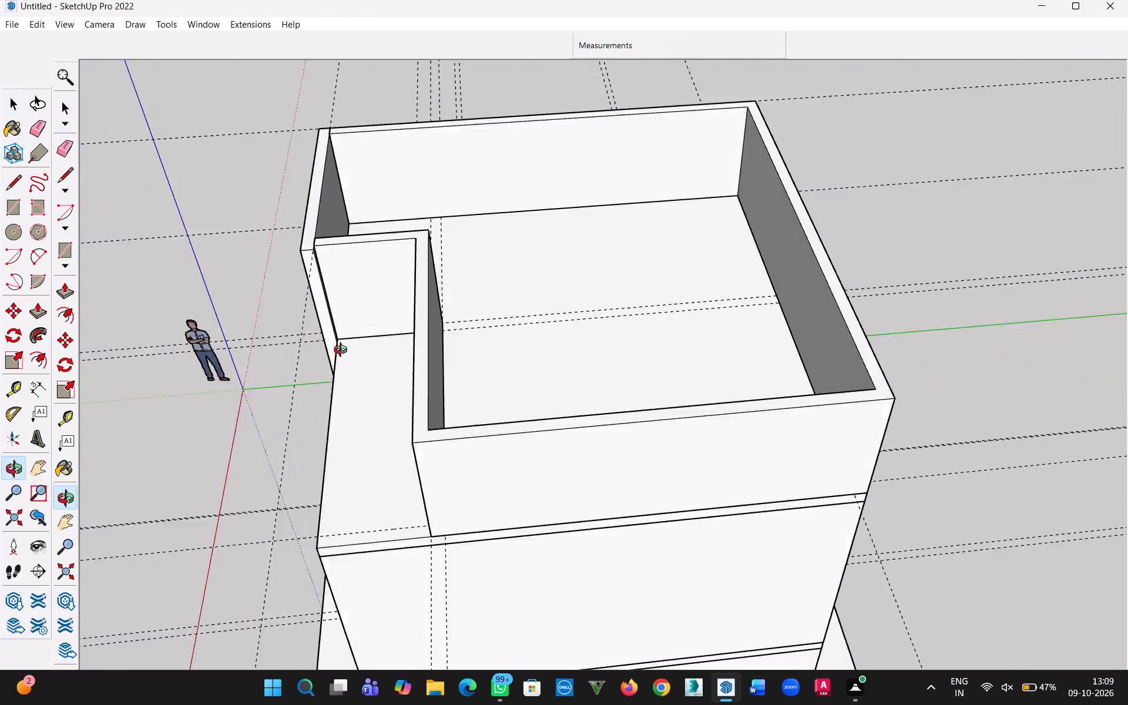
pyautogui.moveTo(343, 351); pyautogui.dragTo(365, 626, button='middle')
pyautogui.hotkey('ctrl', 'y')
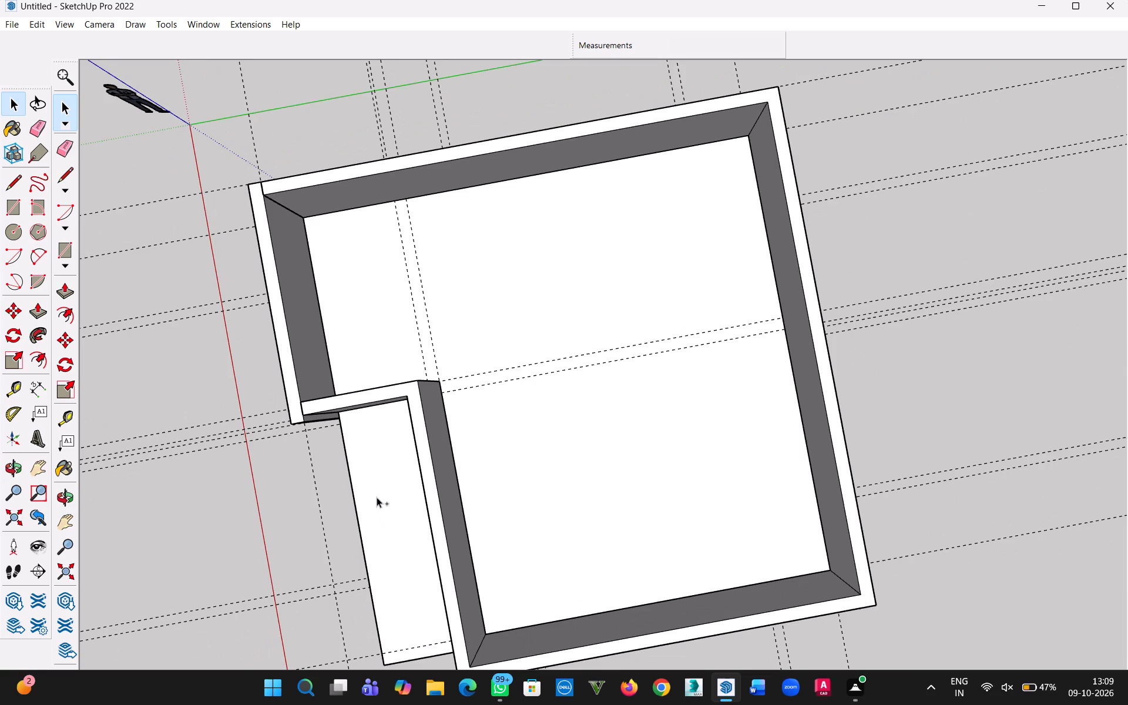
pyautogui.hotkey('ctrl', 'y')
pyautogui.hotkey('ctrl', 'z')
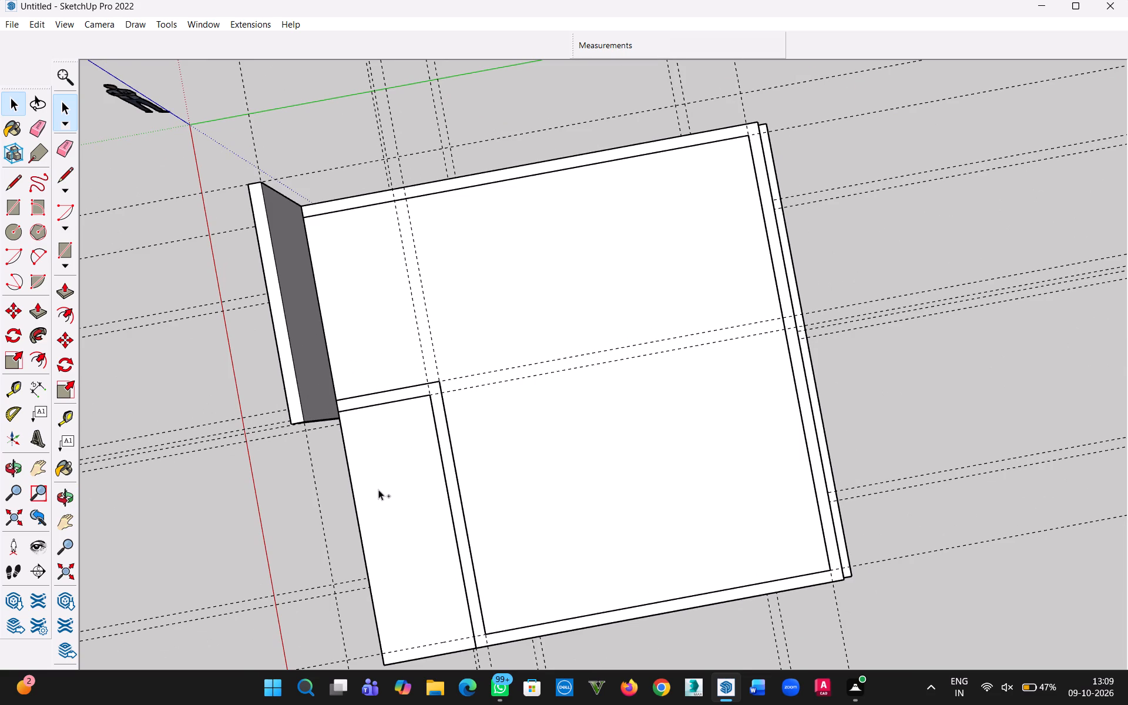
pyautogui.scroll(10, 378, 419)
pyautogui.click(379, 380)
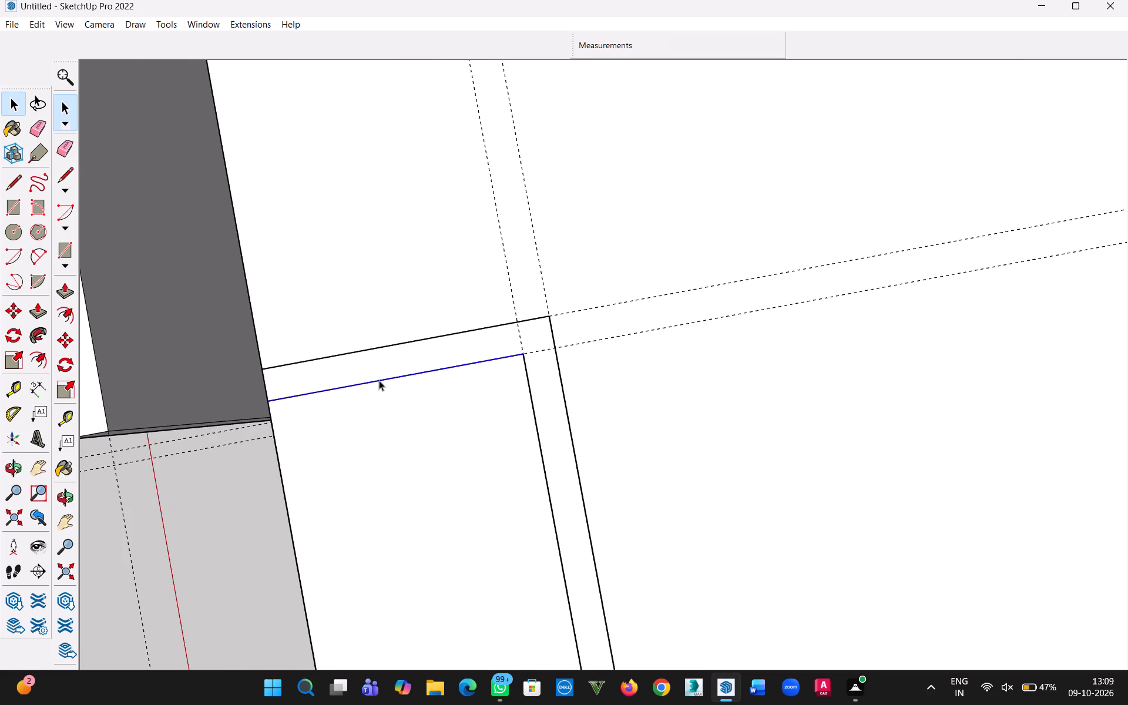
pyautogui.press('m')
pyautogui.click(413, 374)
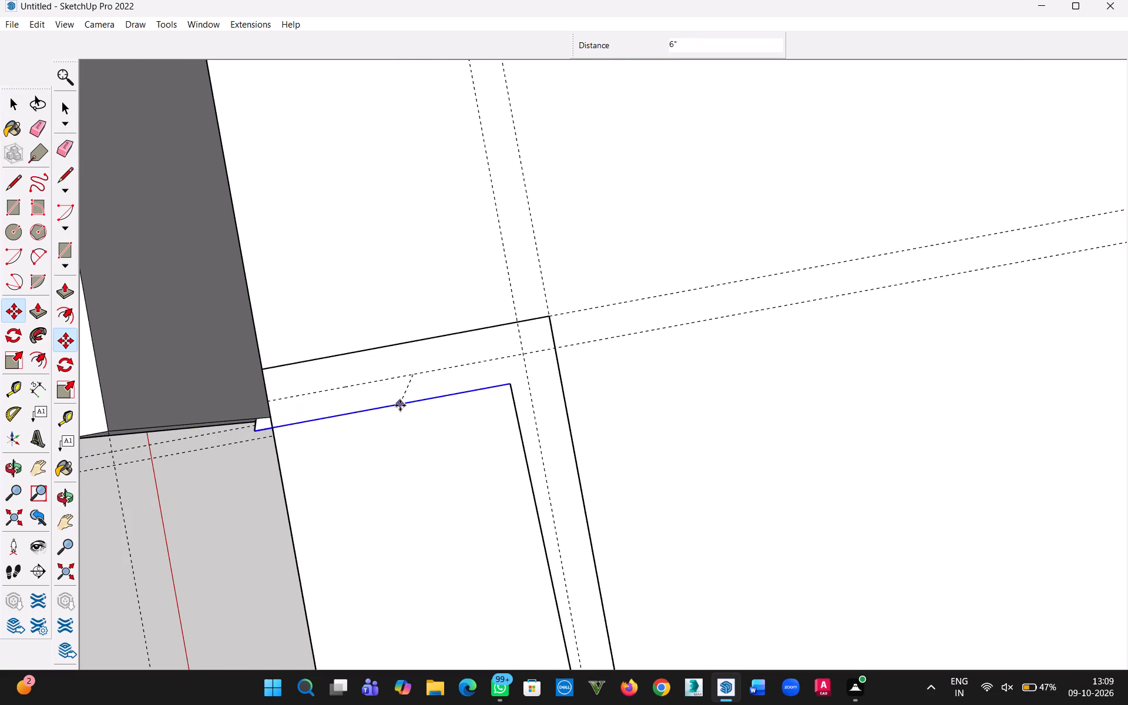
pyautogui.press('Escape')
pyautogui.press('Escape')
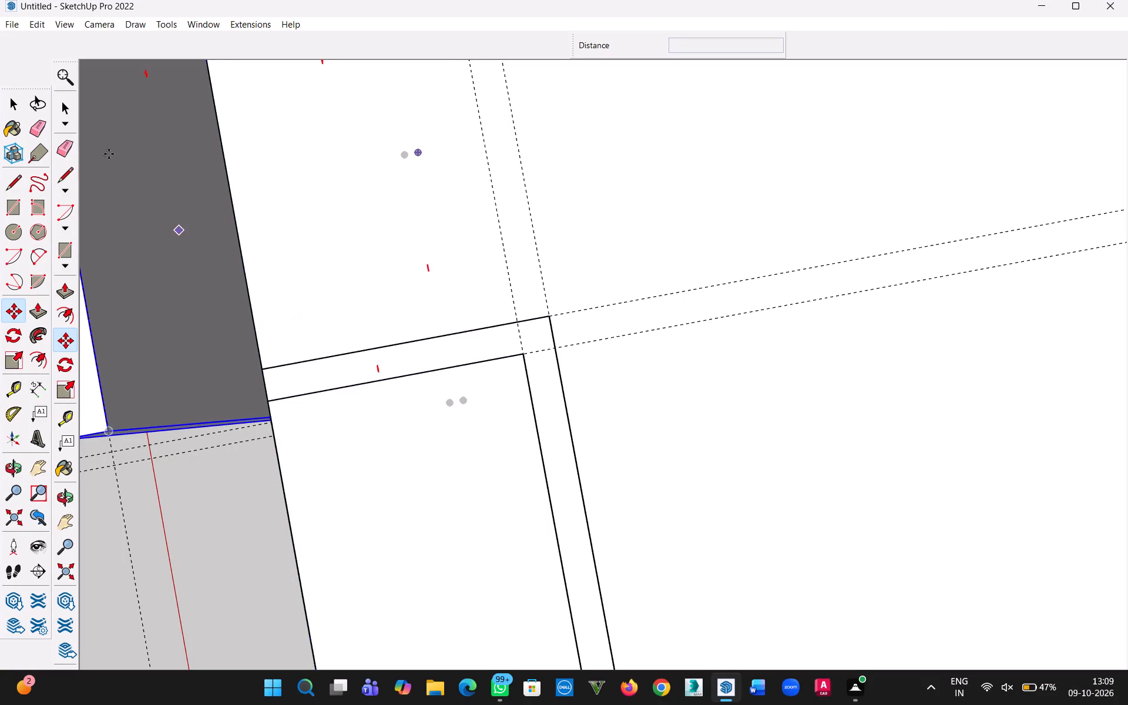
# Place a guide parallel to the short step strip's inner edge, offset 9" through the end corner of the front panel.
pyautogui.click(9, 107)
pyautogui.click(411, 376)
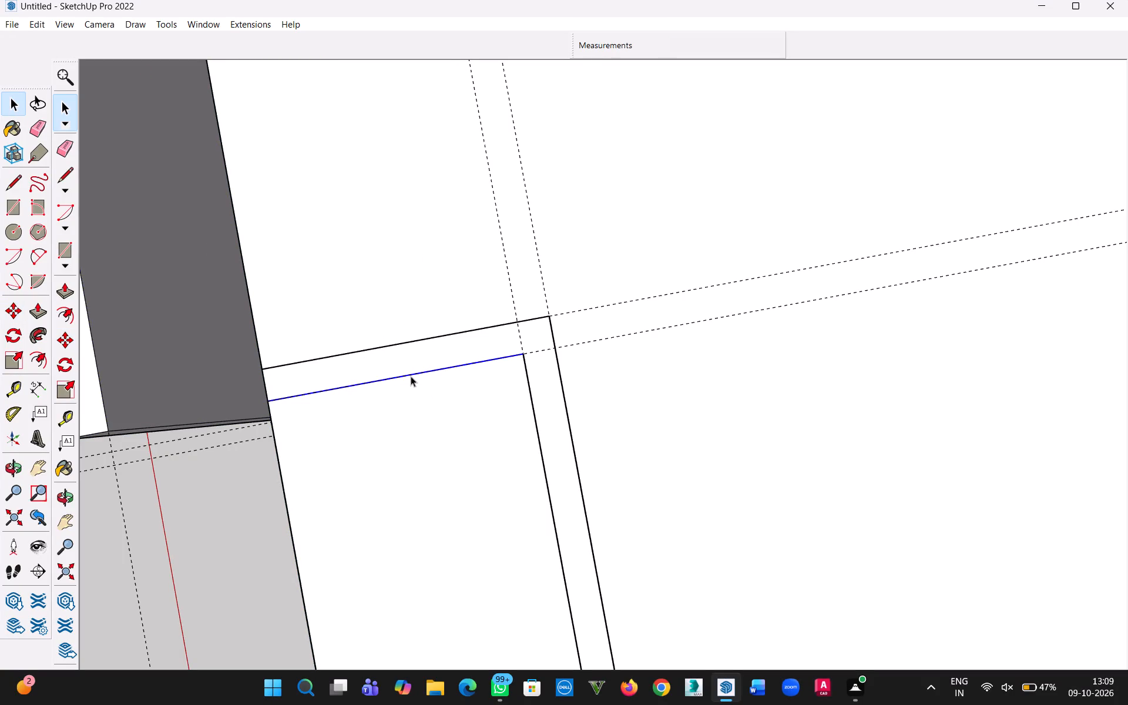
pyautogui.press('t')
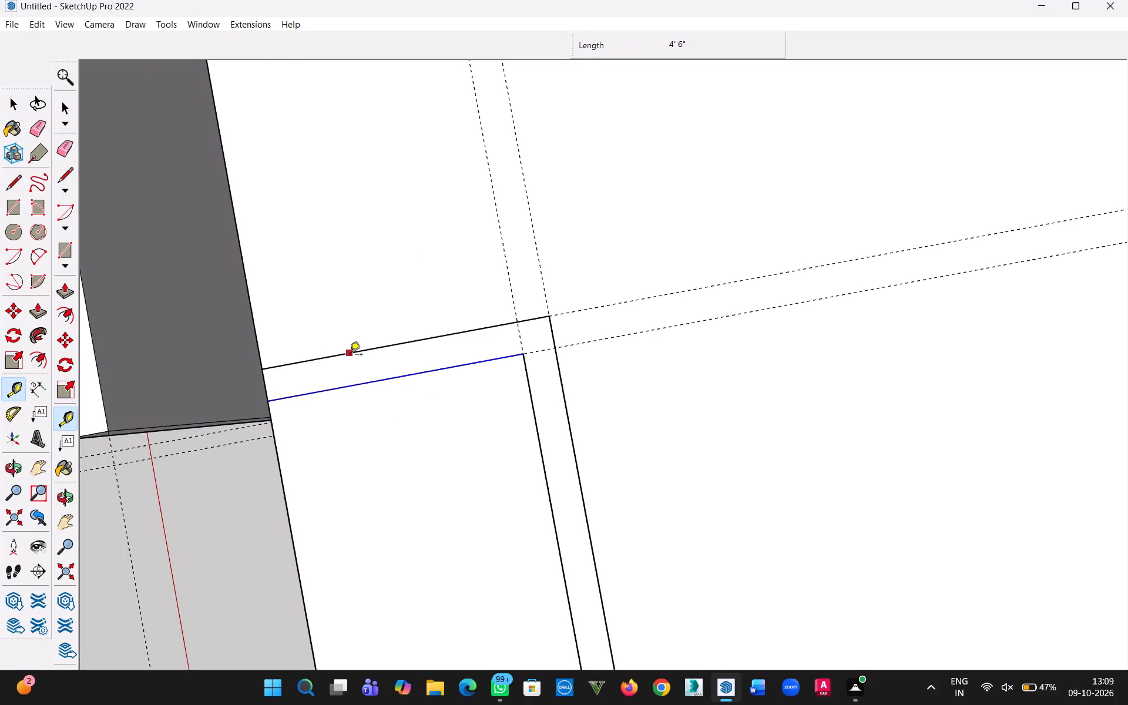
pyautogui.click(350, 355)
pyautogui.click(270, 420)
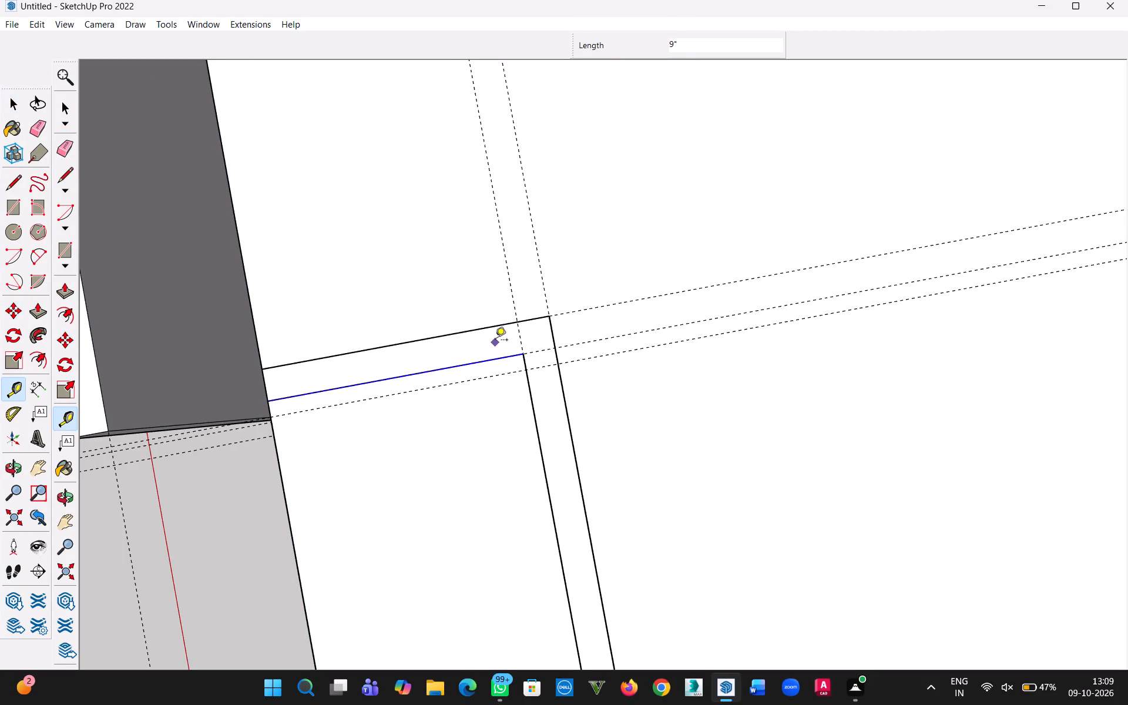
pyautogui.press('Escape')
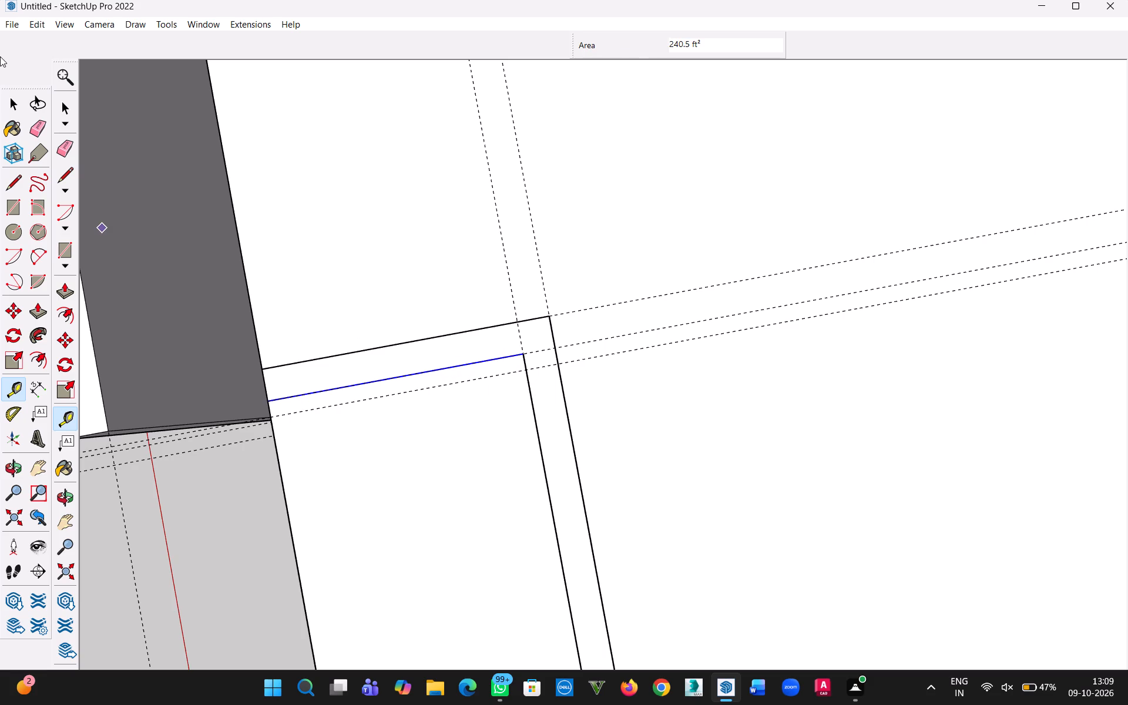
# Delete both long edges of the short roof wall strip between the front panel and the inner step corner.
pyautogui.click(12, 109)
pyautogui.click(407, 375)
pyautogui.press('Delete')
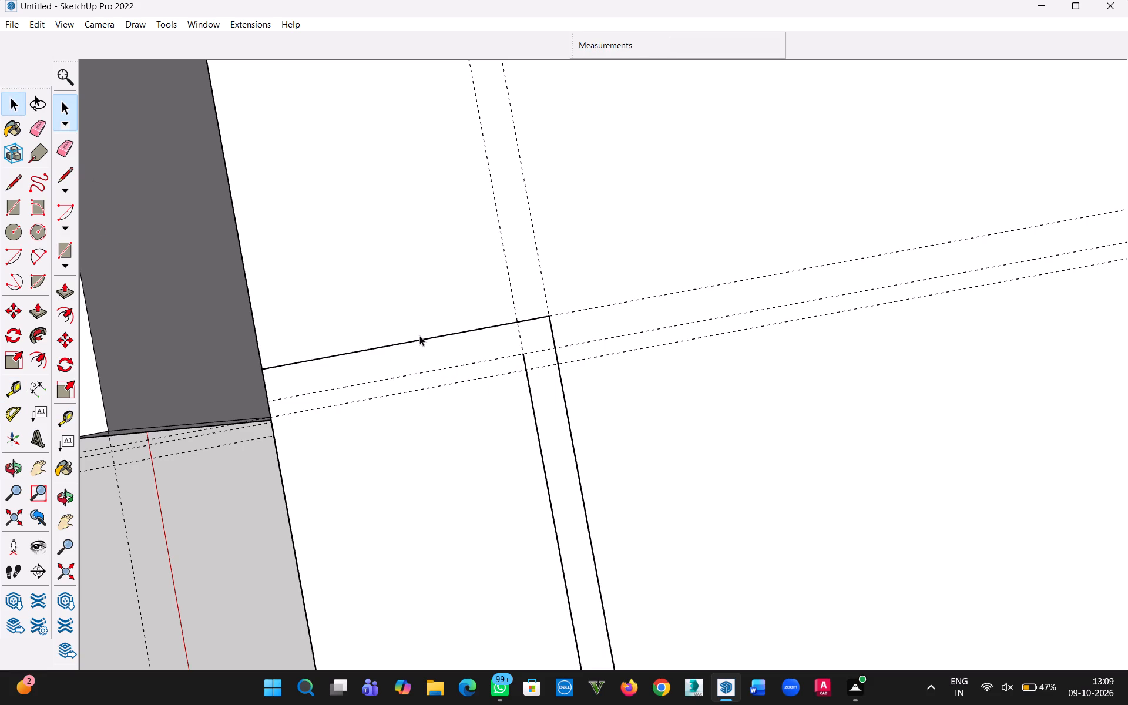
pyautogui.click(420, 338)
pyautogui.press('Delete')
# Draw the short strip's new outer edge along the 9" guide, from the long strip to the front panel's end corner.
pyautogui.press('l')
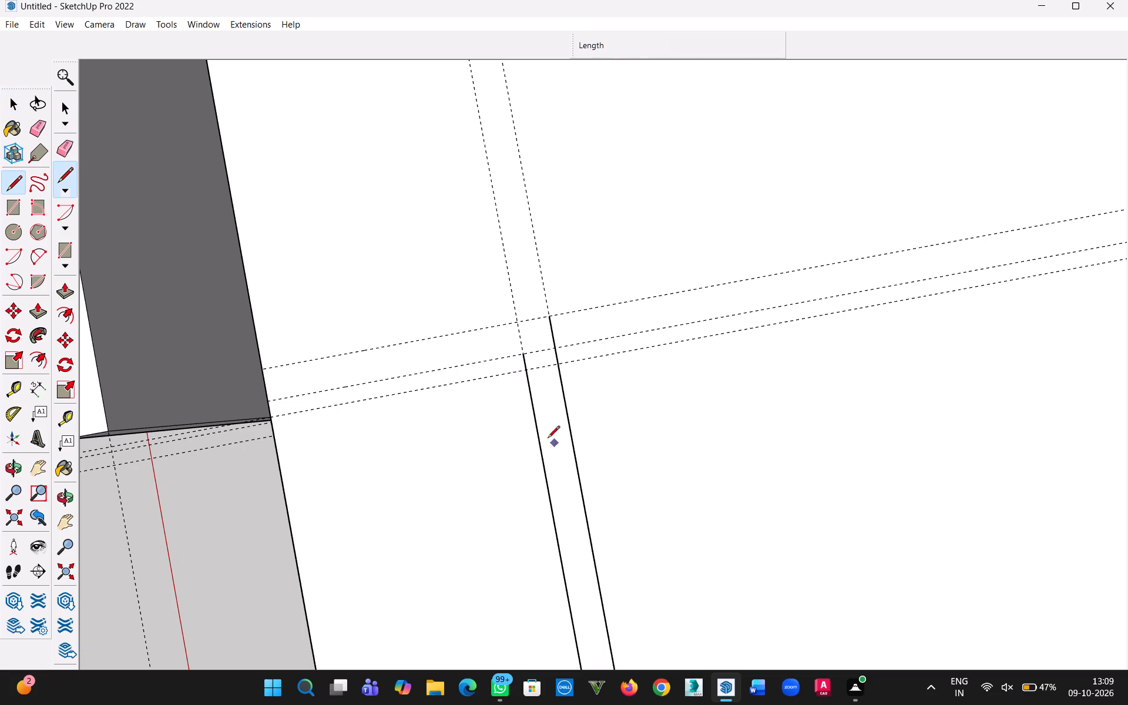
pyautogui.click(525, 372)
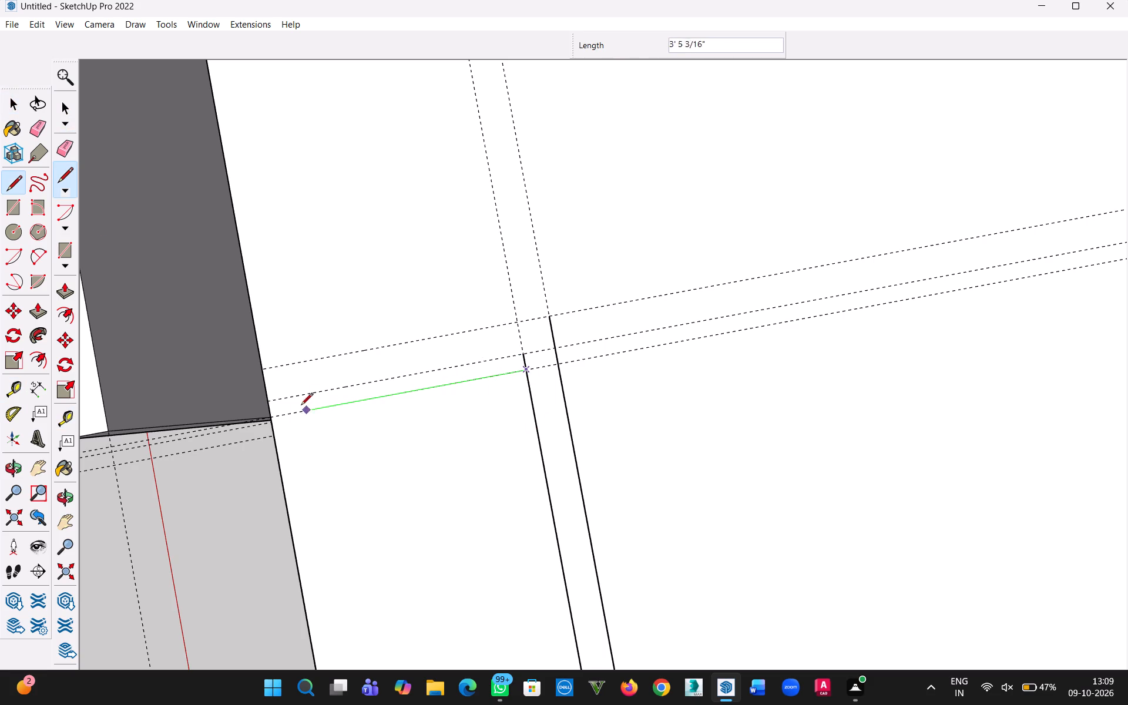
pyautogui.click(270, 413)
pyautogui.press('Escape')
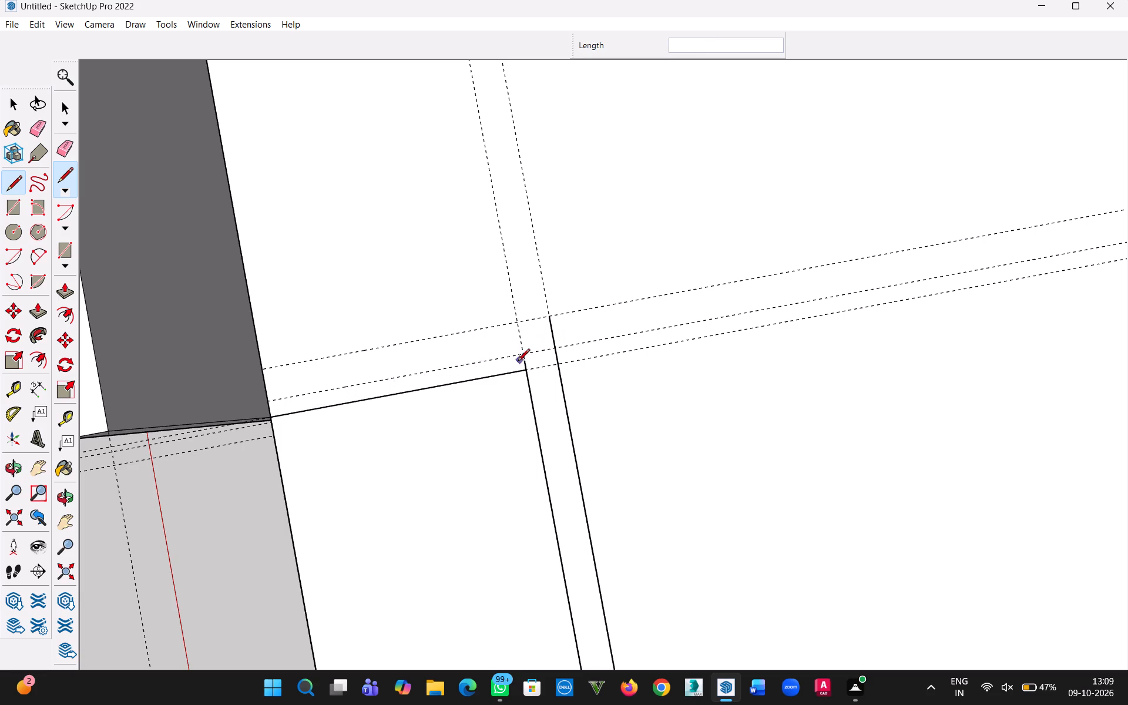
# Place a guide 6" inward from the short strip's new outer edge.
pyautogui.press('t')
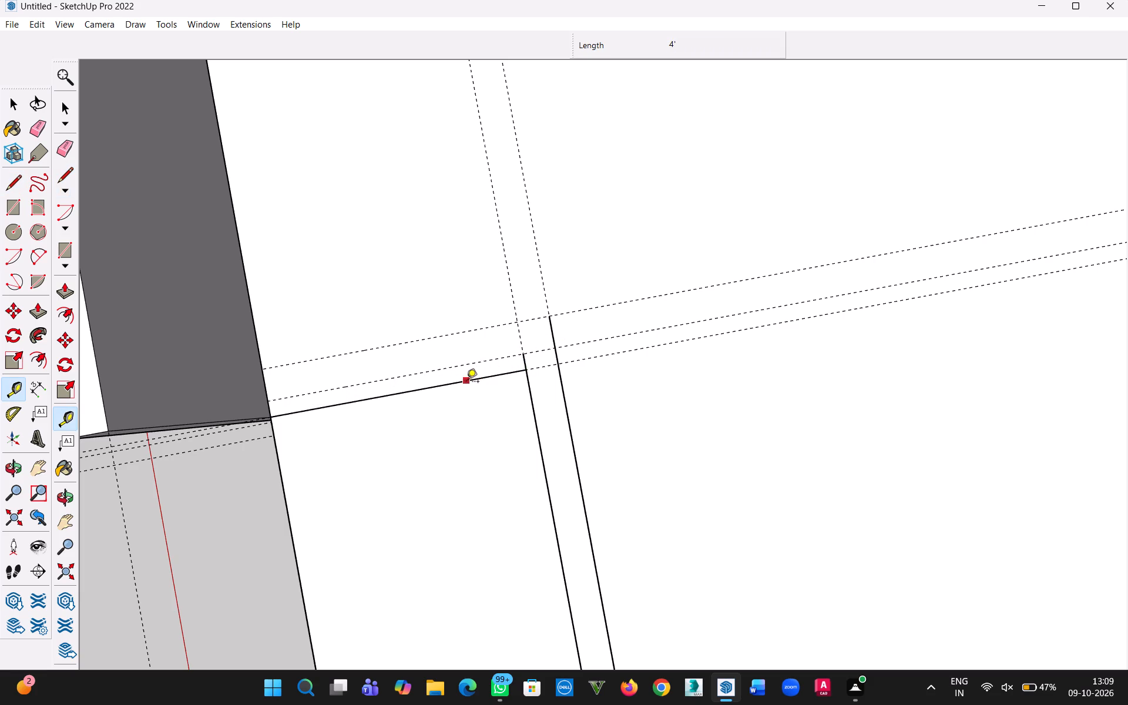
pyautogui.click(468, 384)
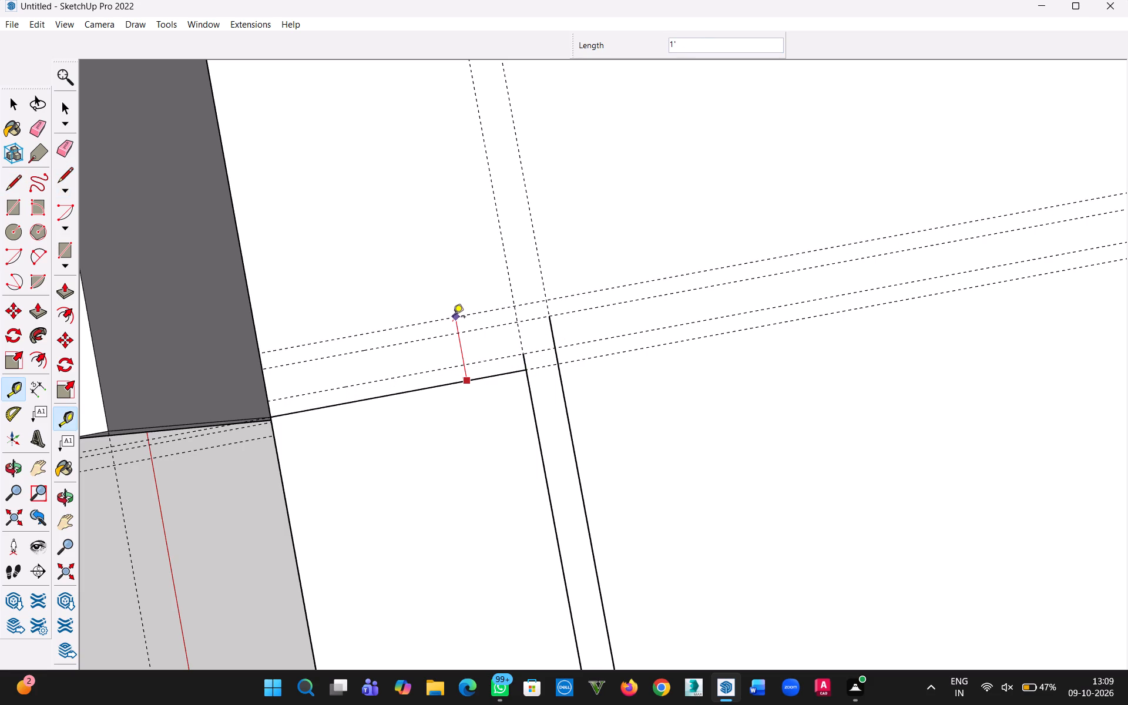
pyautogui.write('6"')
pyautogui.press('Return')
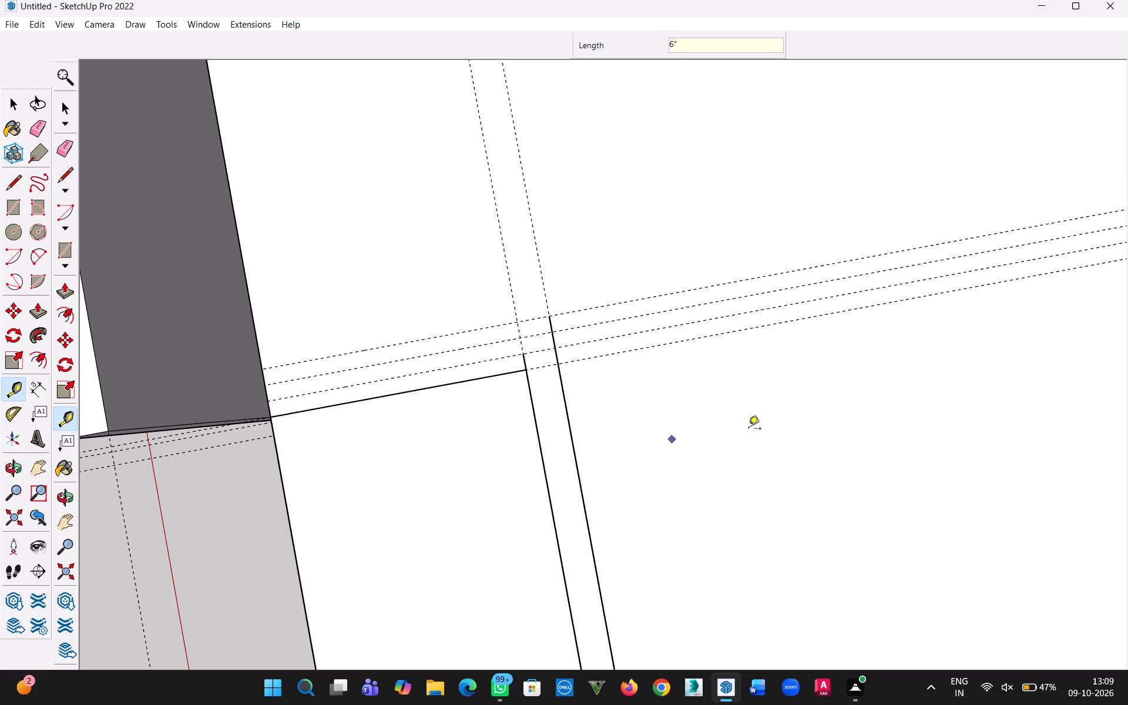
# Draw the short strip's 4' 6" inner edge along the 6" guide, from the long strip to the front panel.
pyautogui.click(552, 333)
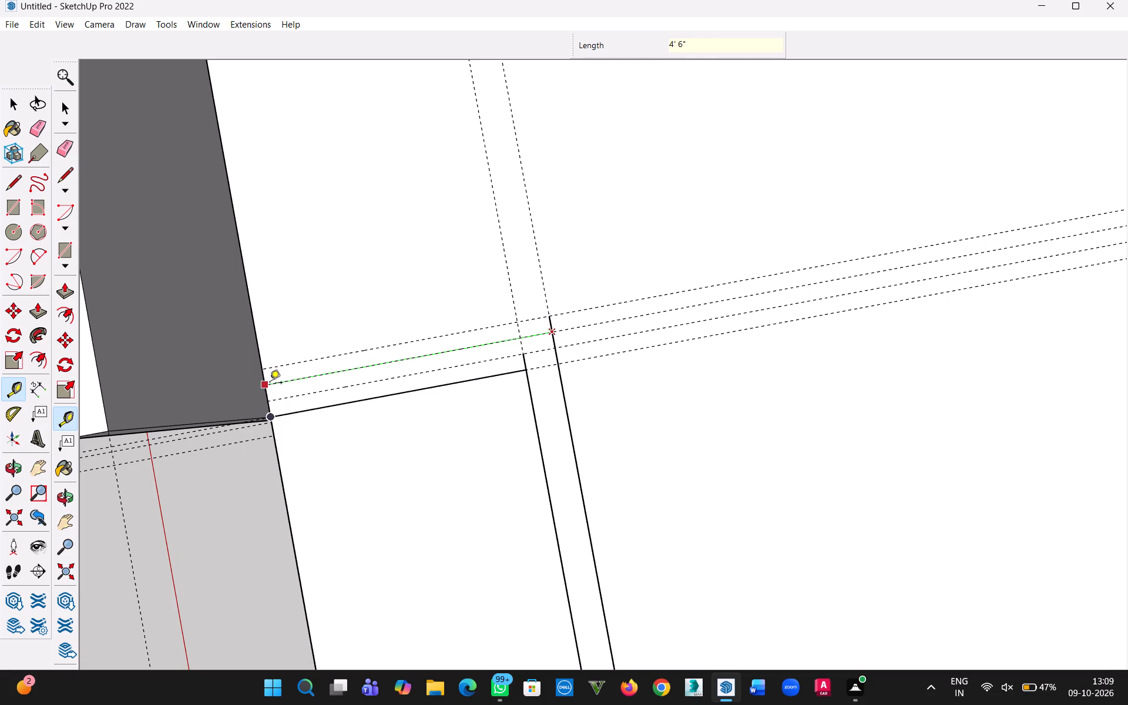
pyautogui.click(270, 384)
pyautogui.click(7, 101)
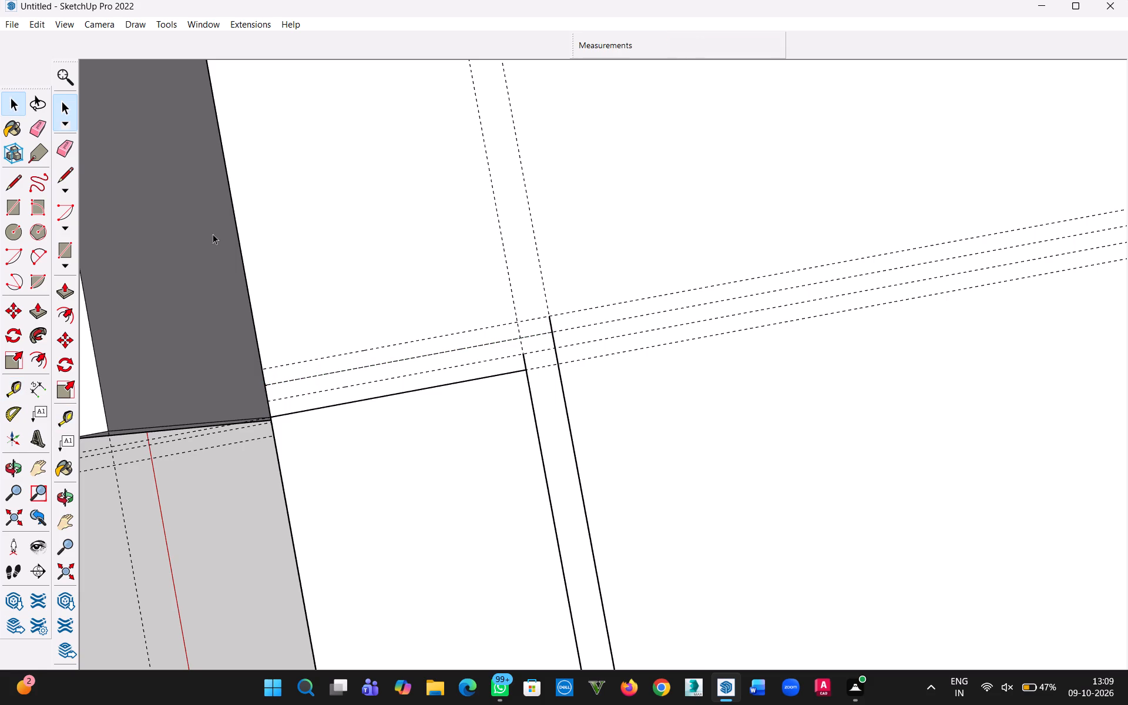
pyautogui.click(549, 323)
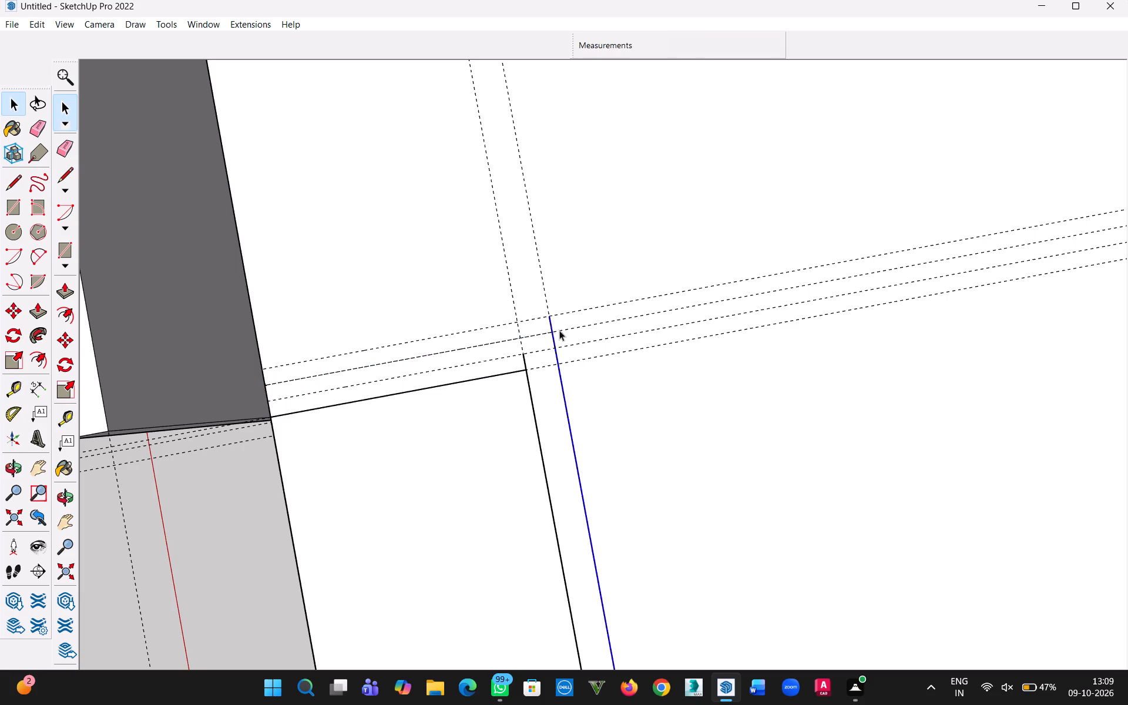
pyautogui.click(593, 389)
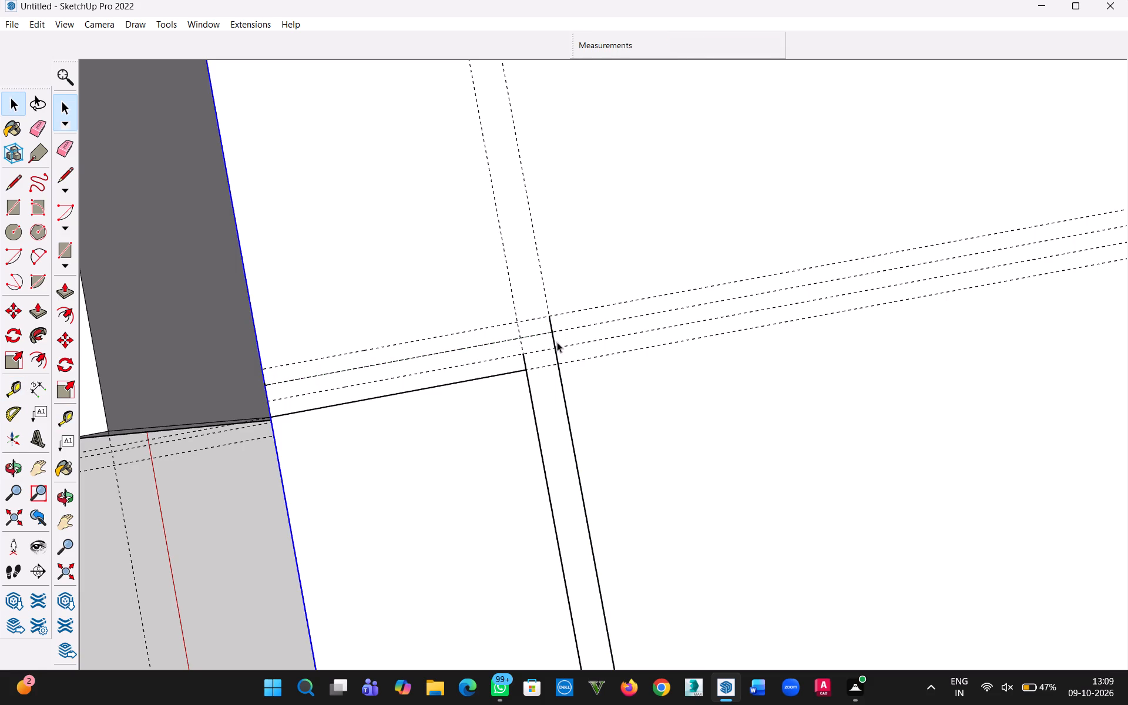
pyautogui.press('l')
pyautogui.click(554, 333)
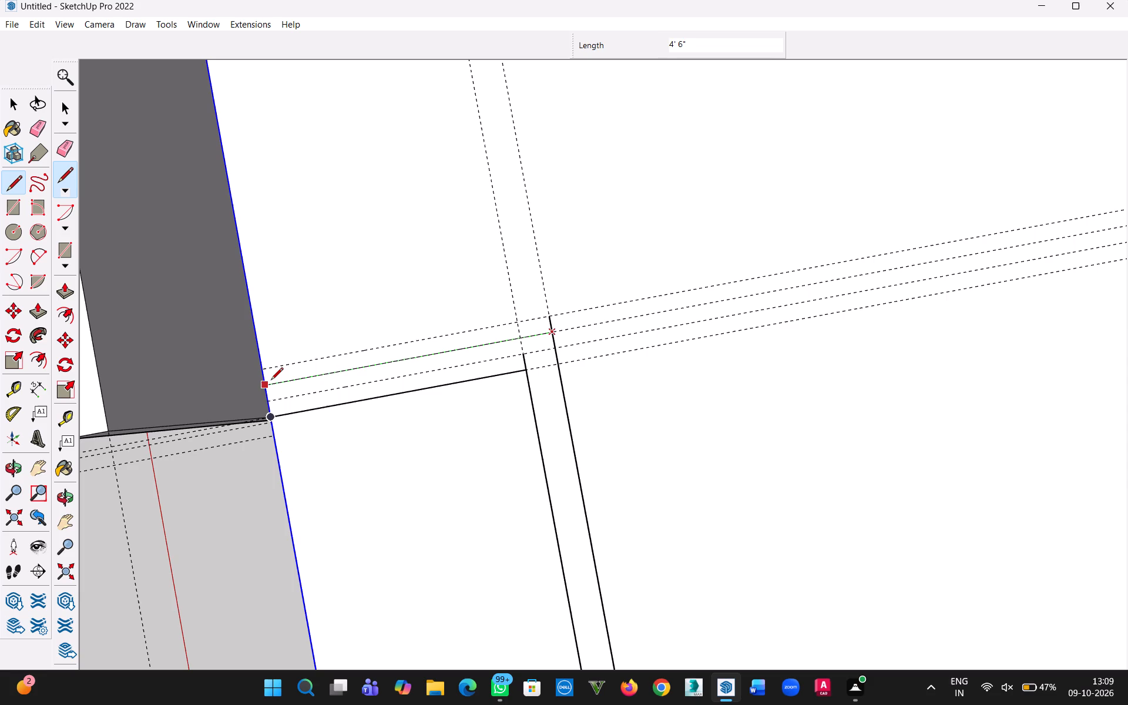
pyautogui.click(271, 381)
pyautogui.press('Escape')
pyautogui.press('Escape')
pyautogui.press('Escape')
pyautogui.press('Escape')
pyautogui.press('Escape')
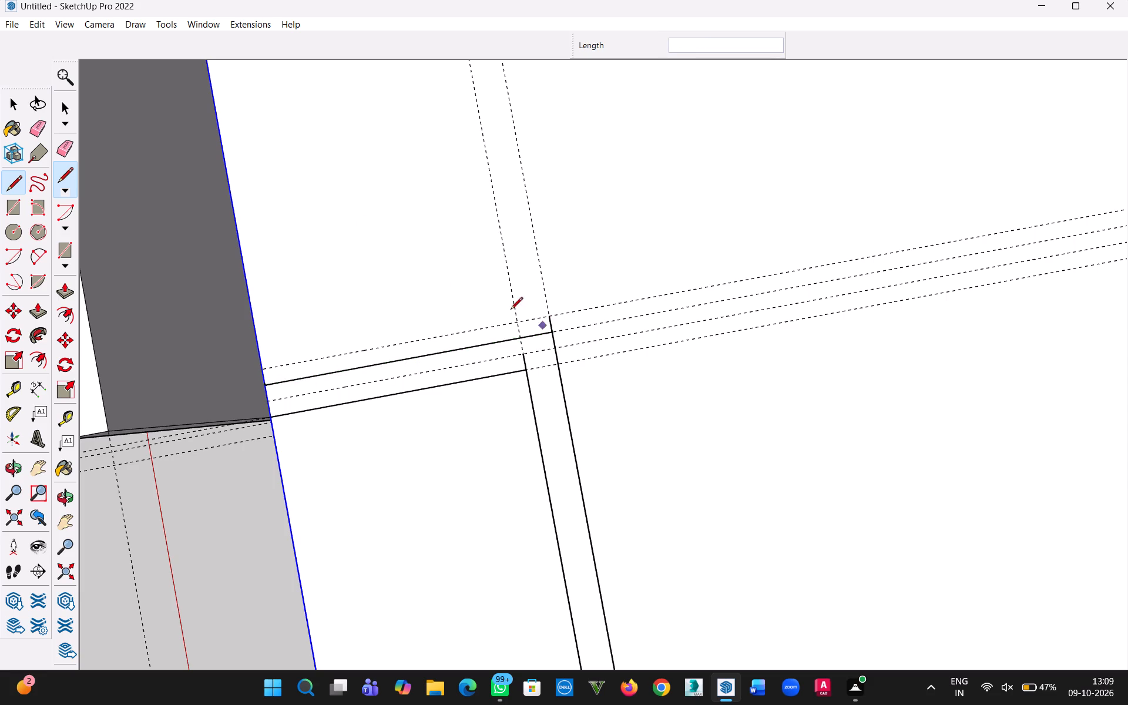
pyautogui.press('Escape')
pyautogui.press('Escape')
# Delete the two leftover edge stubs extending past the short strip's new edges at the inner step corner.
pyautogui.click(5, 106)
pyautogui.click(550, 320)
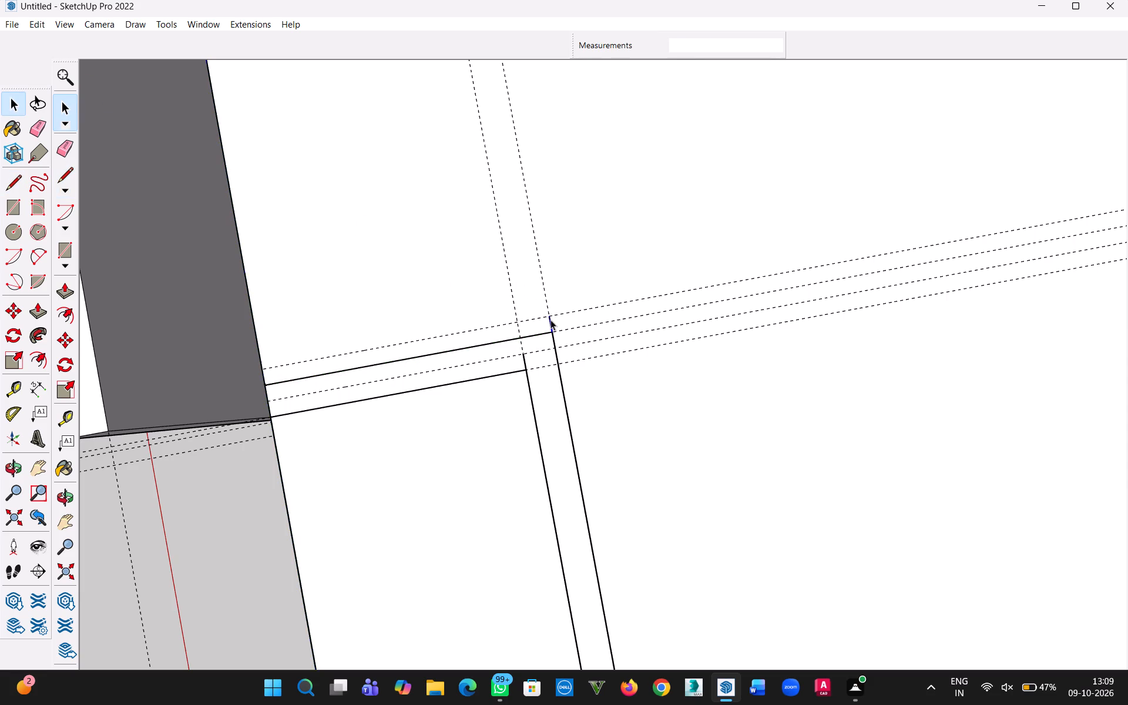
pyautogui.press('Delete')
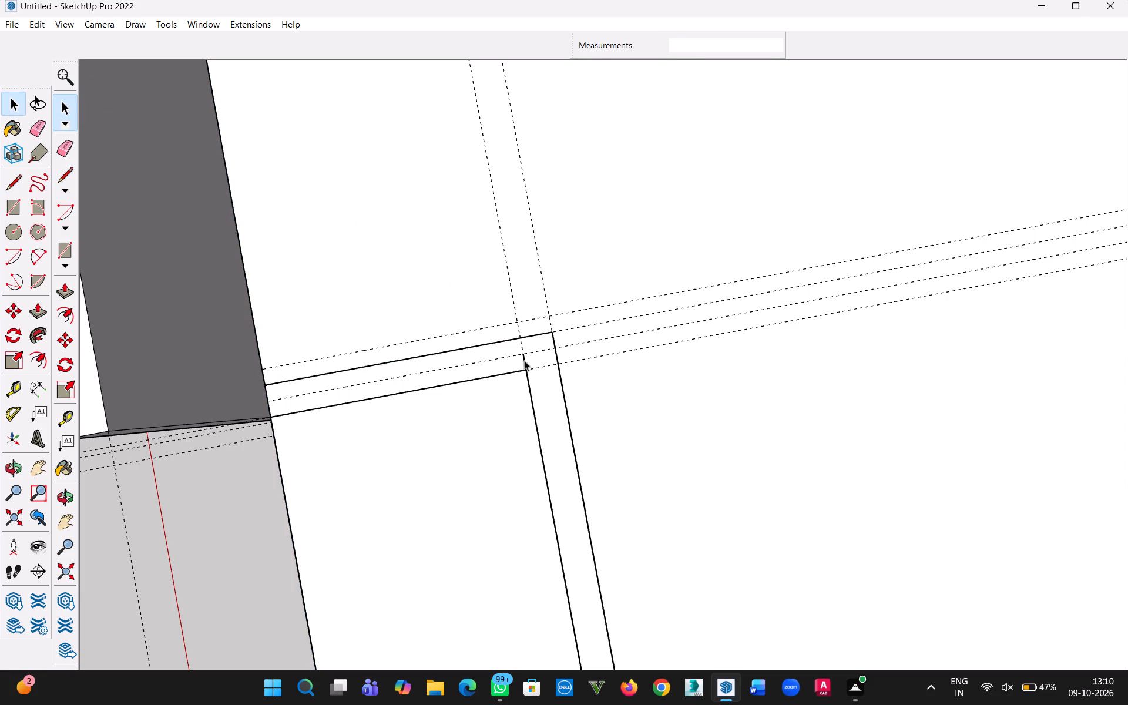
pyautogui.click(524, 360)
pyautogui.press('Delete')
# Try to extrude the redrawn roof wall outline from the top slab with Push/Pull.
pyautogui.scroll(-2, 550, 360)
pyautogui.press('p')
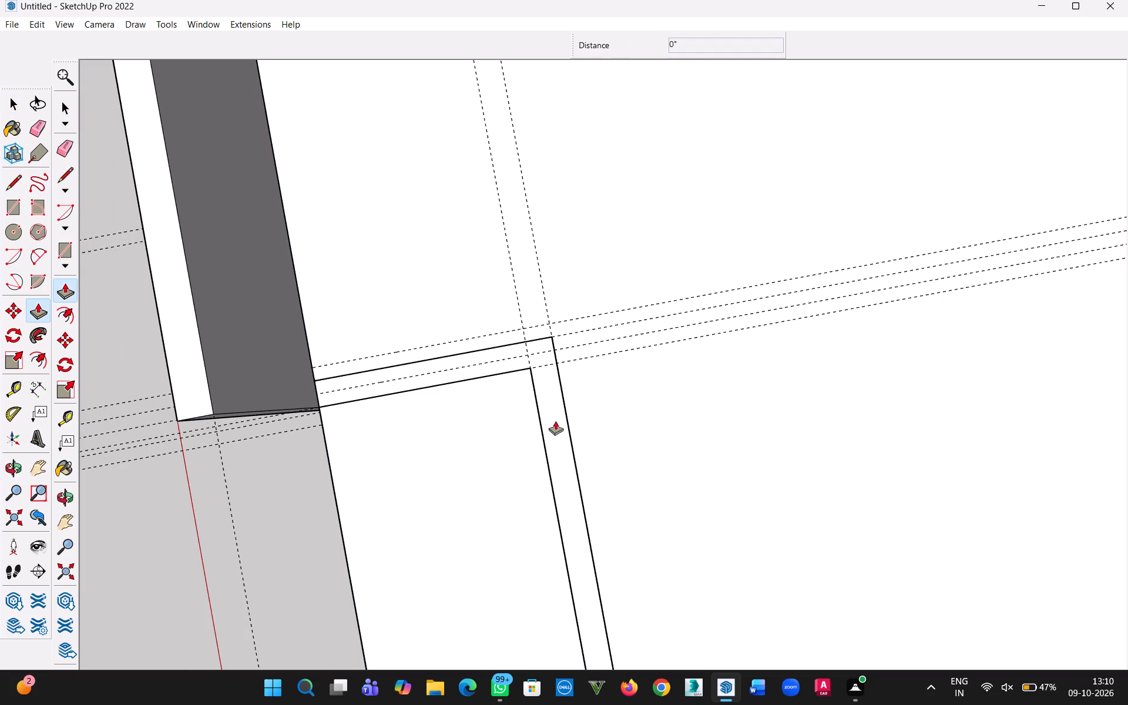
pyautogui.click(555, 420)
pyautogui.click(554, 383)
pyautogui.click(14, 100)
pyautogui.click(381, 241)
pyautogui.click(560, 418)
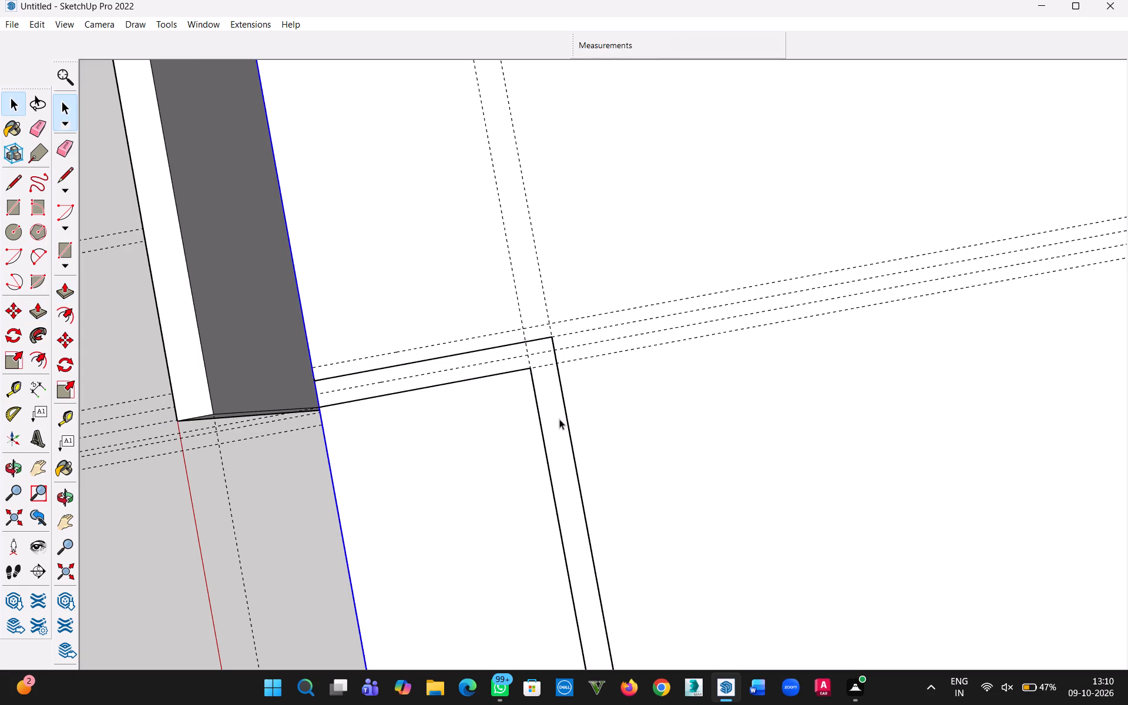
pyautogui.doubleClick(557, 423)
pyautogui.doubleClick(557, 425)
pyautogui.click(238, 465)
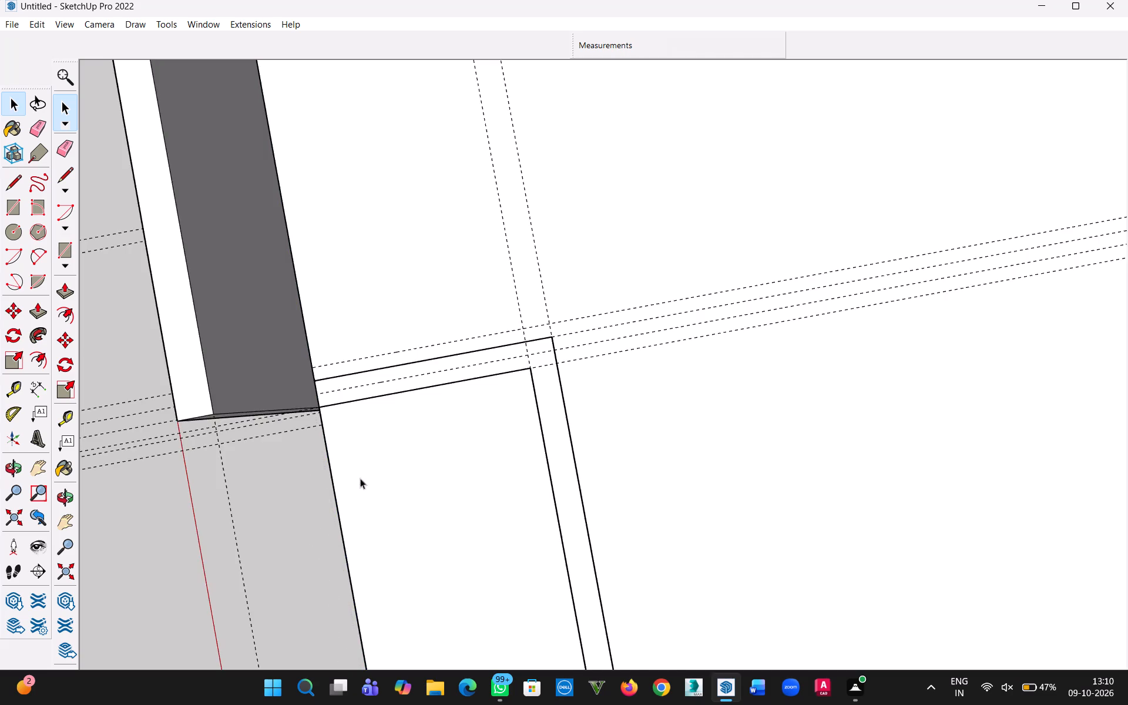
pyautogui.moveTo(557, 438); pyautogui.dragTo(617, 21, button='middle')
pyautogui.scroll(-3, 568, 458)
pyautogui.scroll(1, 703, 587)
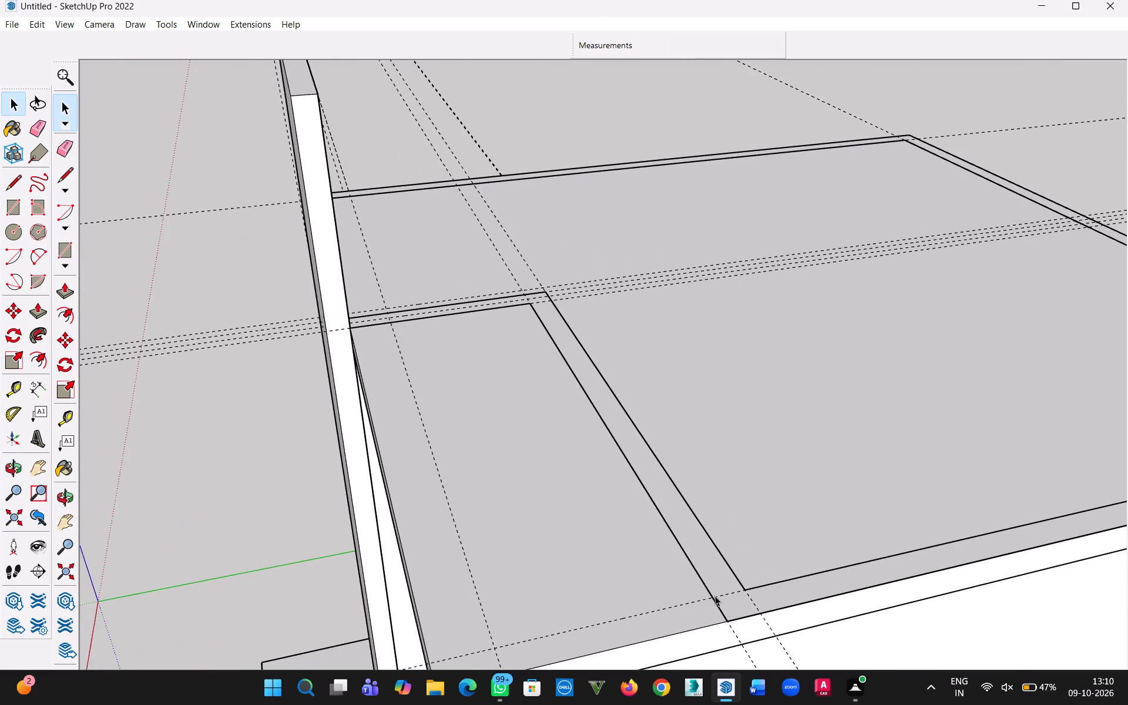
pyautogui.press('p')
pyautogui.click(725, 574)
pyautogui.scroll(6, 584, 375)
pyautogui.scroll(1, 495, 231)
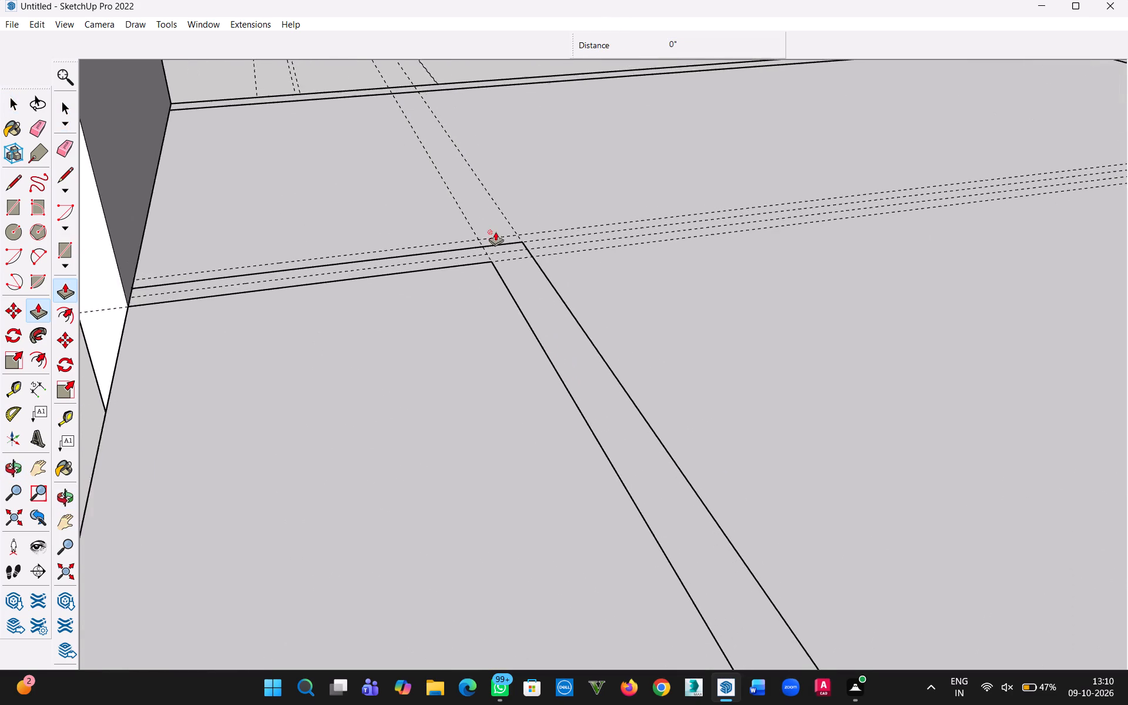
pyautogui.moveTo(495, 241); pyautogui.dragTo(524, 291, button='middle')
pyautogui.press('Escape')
# Draw a closing edge across the short strip's end where it meets the front panel.
pyautogui.press('l')
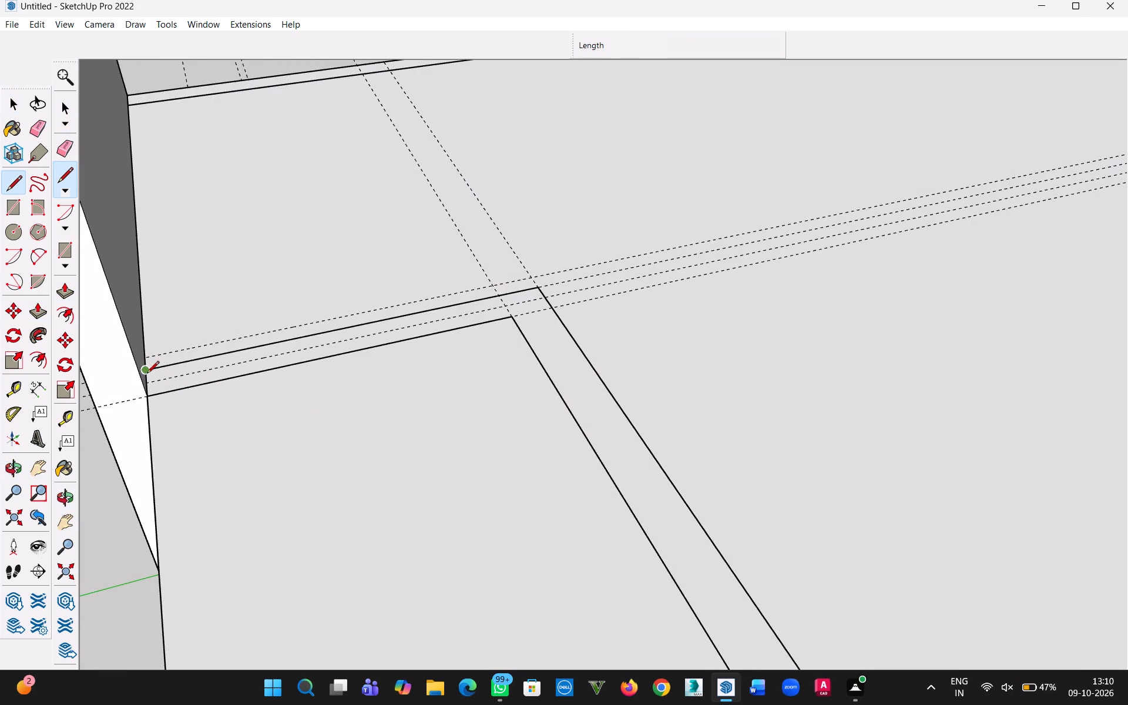
pyautogui.click(144, 372)
pyautogui.press('Escape')
pyautogui.scroll(9, 152, 372)
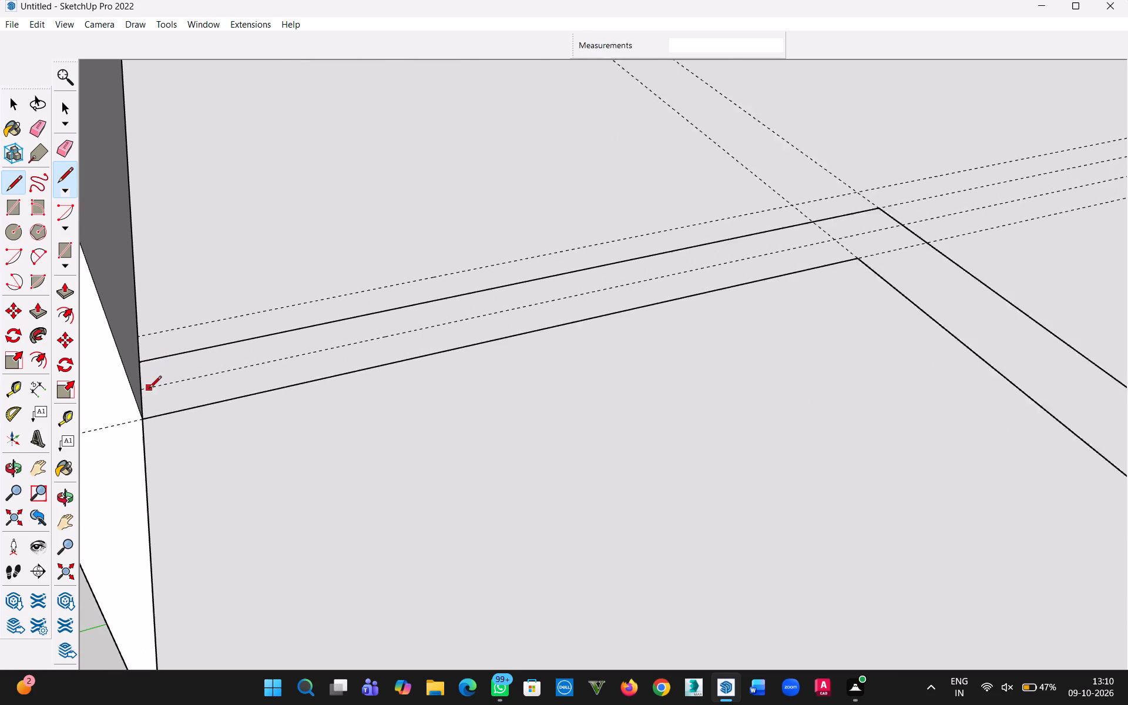
pyautogui.click(138, 359)
pyautogui.click(143, 421)
# Extrude the roof wall outline on the top slab upward by 5' with Push/Pull.
pyautogui.scroll(-3, 220, 375)
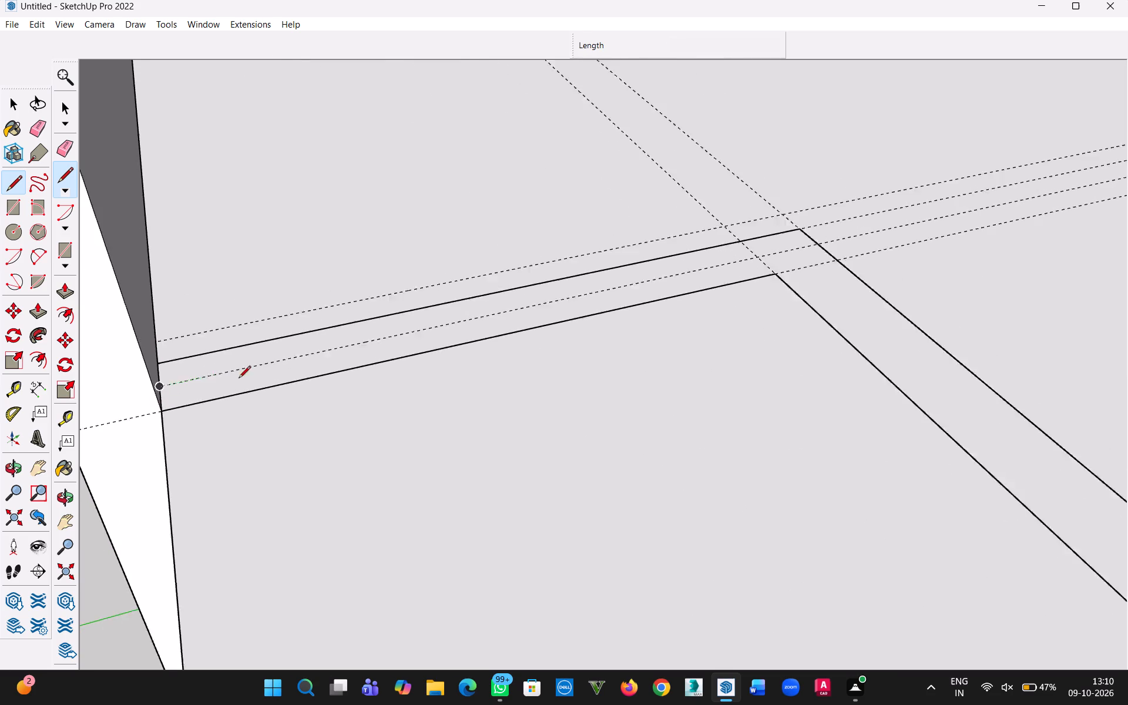
pyautogui.scroll(-7, 239, 379)
pyautogui.press('p')
pyautogui.click(633, 378)
pyautogui.scroll(-7, 615, 325)
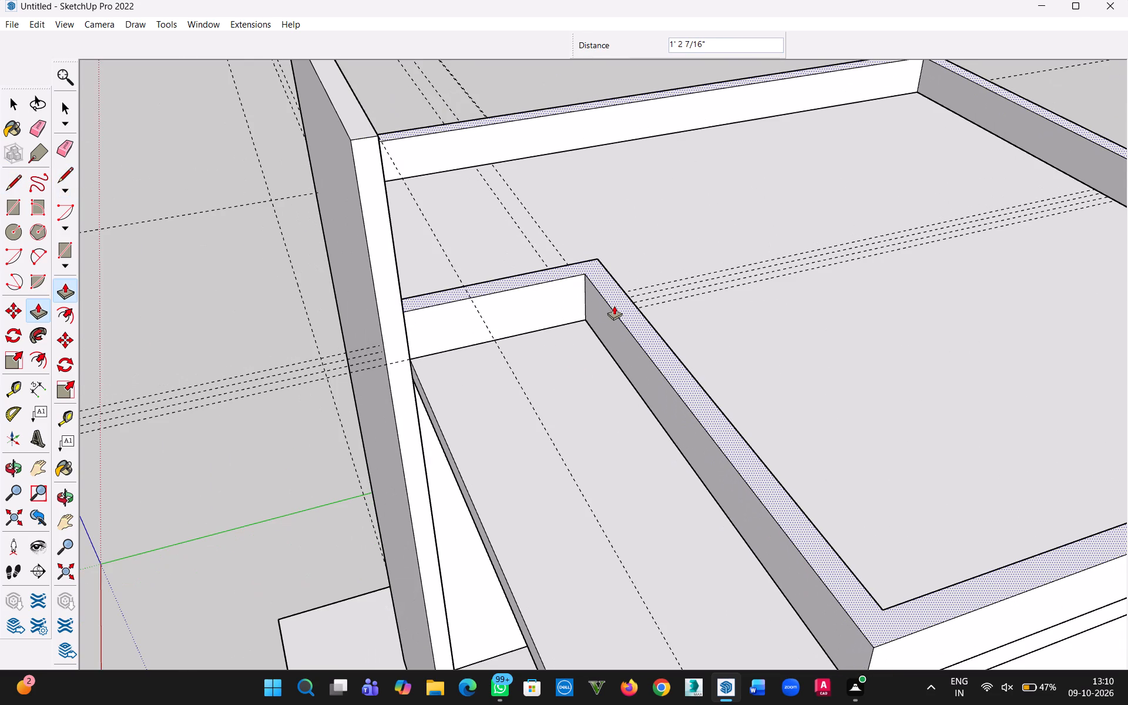
pyautogui.write("5'")
pyautogui.press('Return')
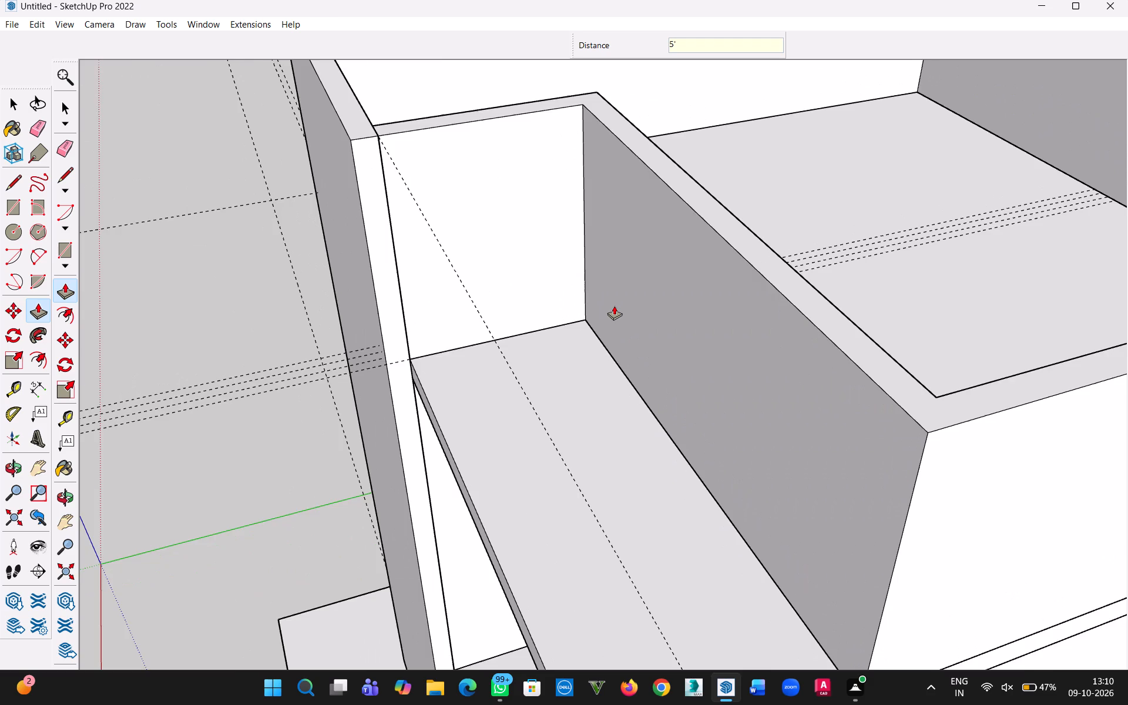
pyautogui.scroll(-4, 614, 305)
pyautogui.press('Escape')
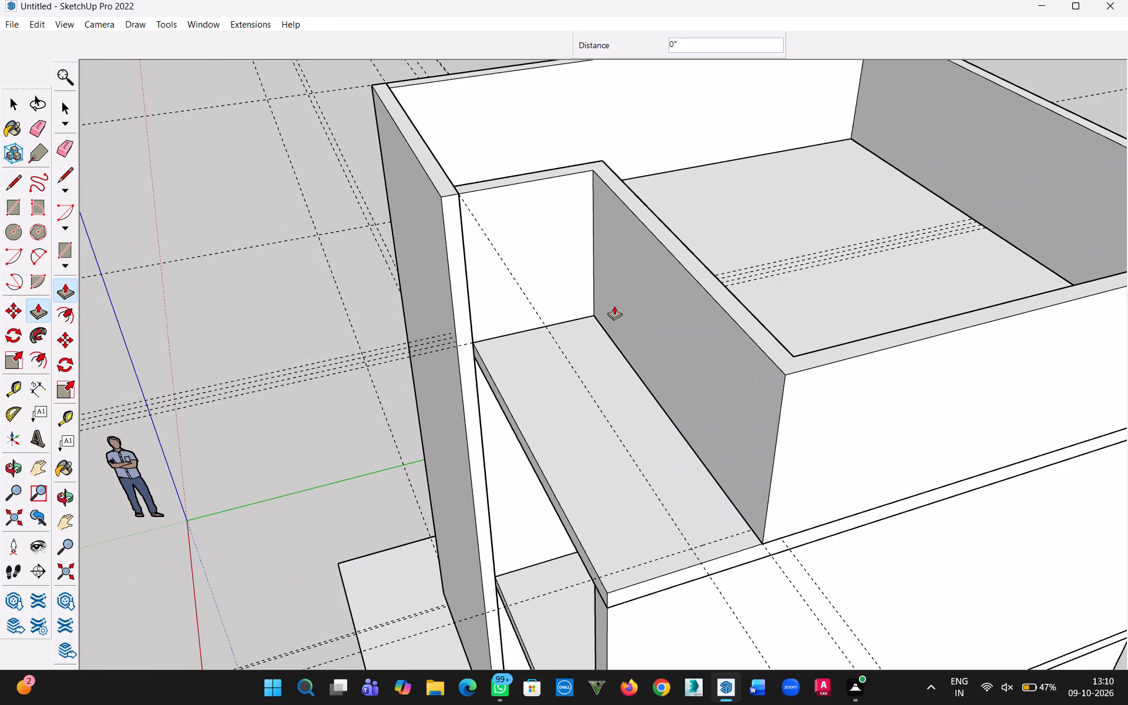
pyautogui.press('Escape')
pyautogui.press('Escape')
pyautogui.press('Escape')
# Select all the connected geometry of the extruded roof walls and make it a group.
pyautogui.click(13, 107)
pyautogui.tripleClick(844, 431)
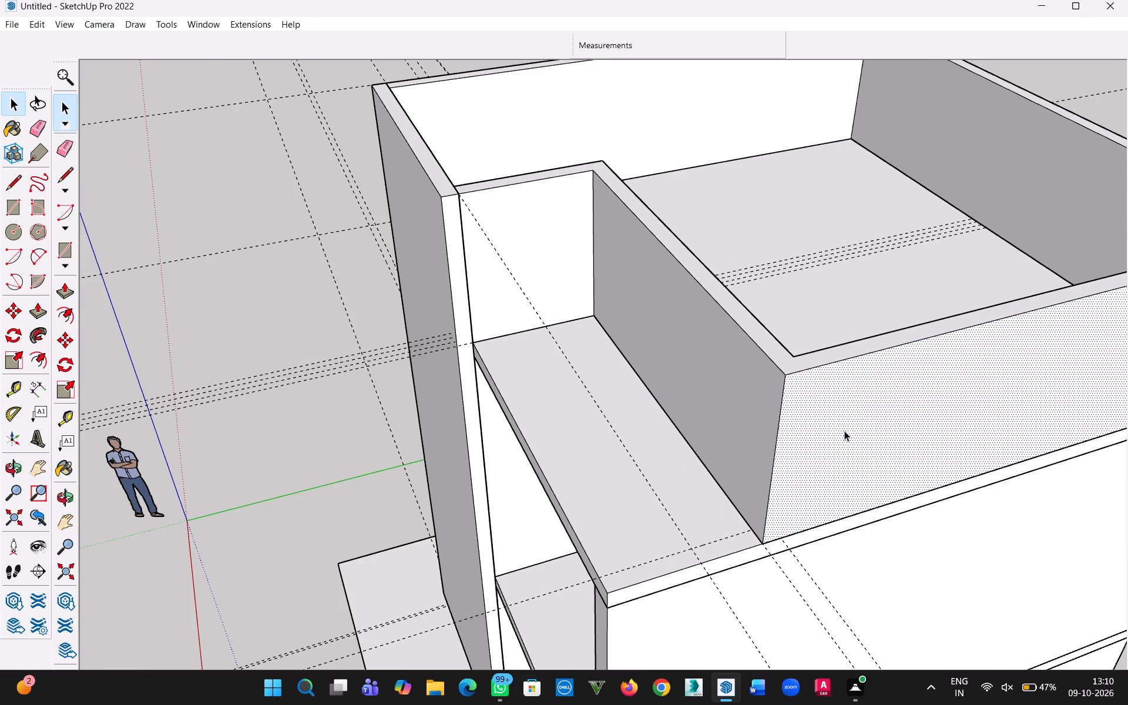
pyautogui.rightClick(845, 431)
pyautogui.click(896, 272)
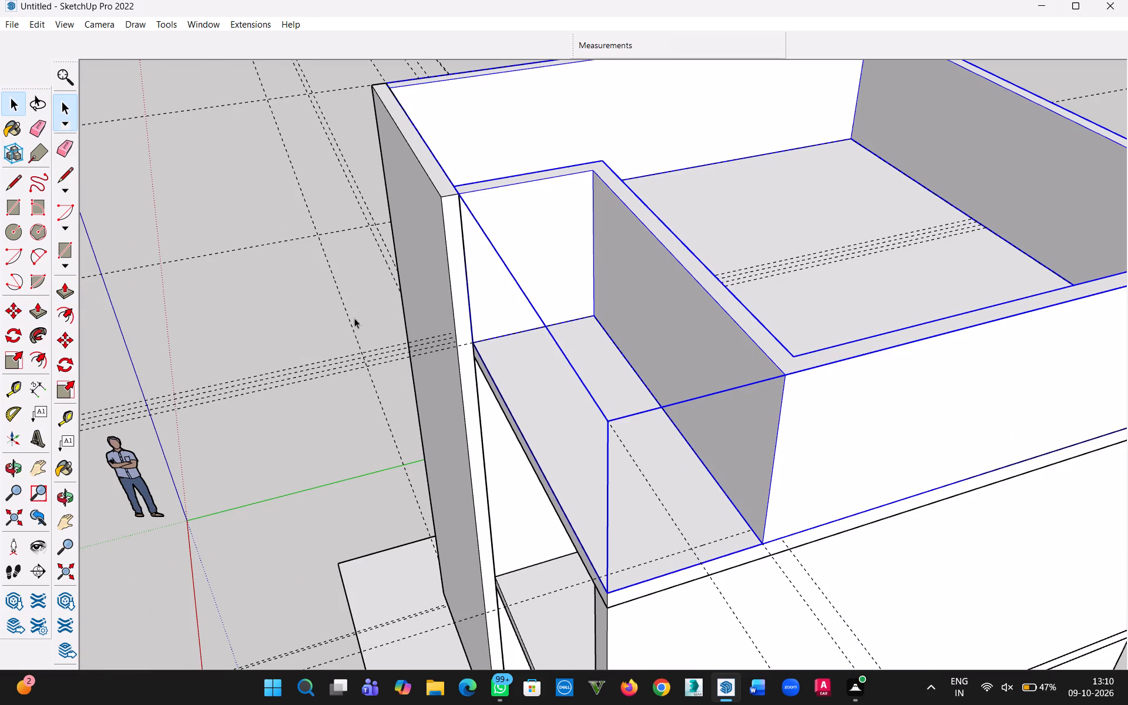
pyautogui.click(288, 299)
# Examine the roof walls and the front panel from several angles around the building.
pyautogui.scroll(-1, 618, 428)
pyautogui.moveTo(620, 431); pyautogui.dragTo(831, 326, button='middle')
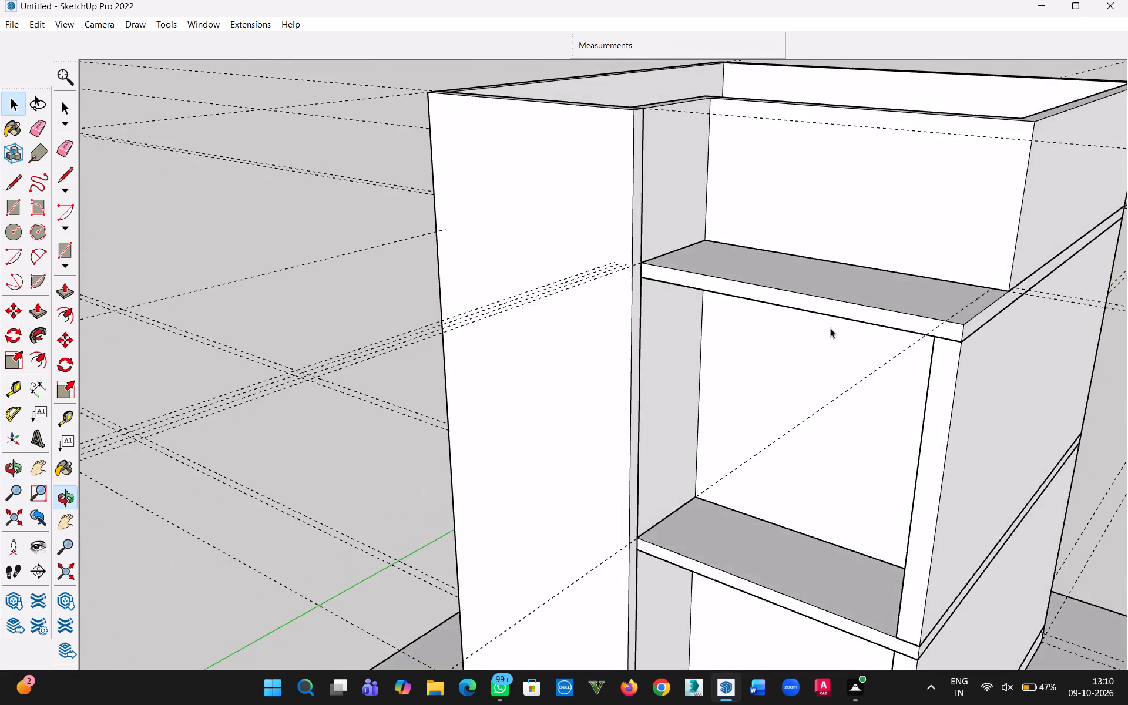
pyautogui.scroll(-5, 830, 342)
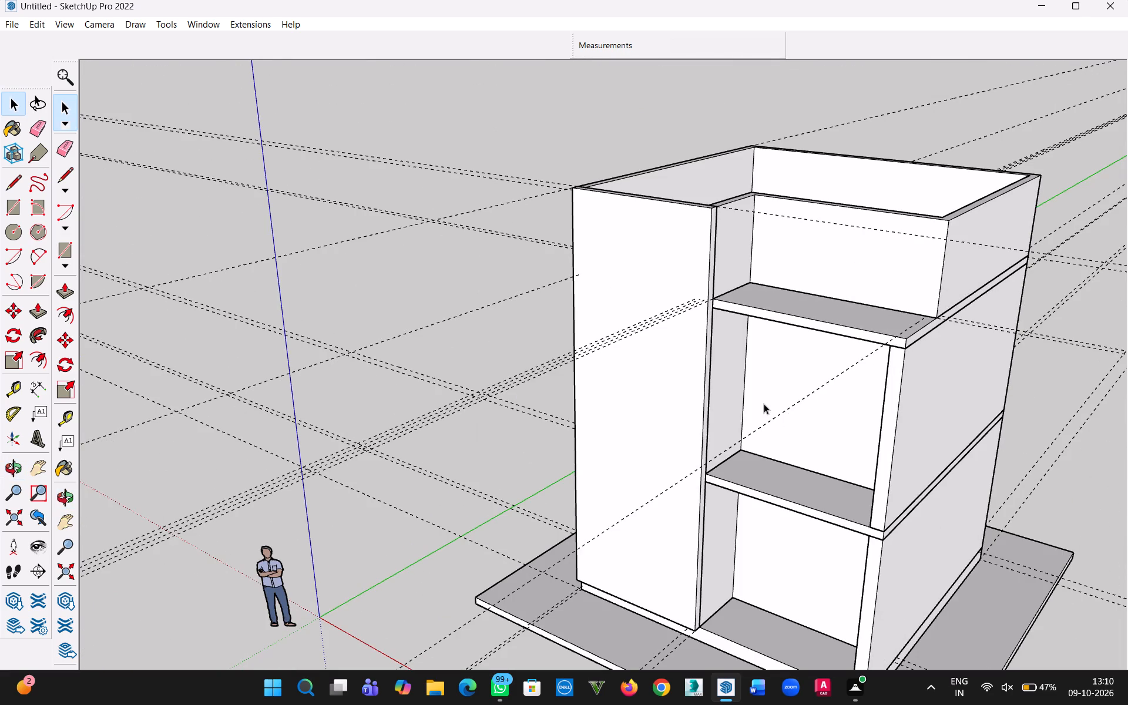
pyautogui.moveTo(760, 347); pyautogui.dragTo(853, 411, button='middle')
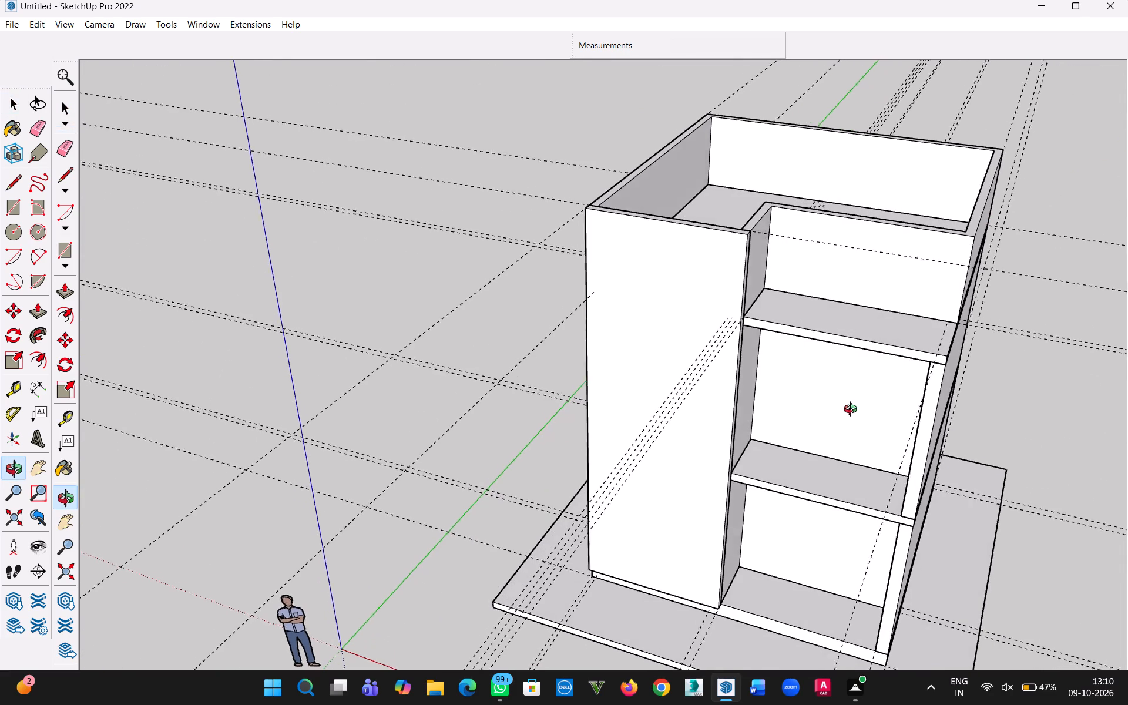
pyautogui.moveTo(853, 411); pyautogui.dragTo(970, 321, button='middle')
pyautogui.scroll(3, 907, 411)
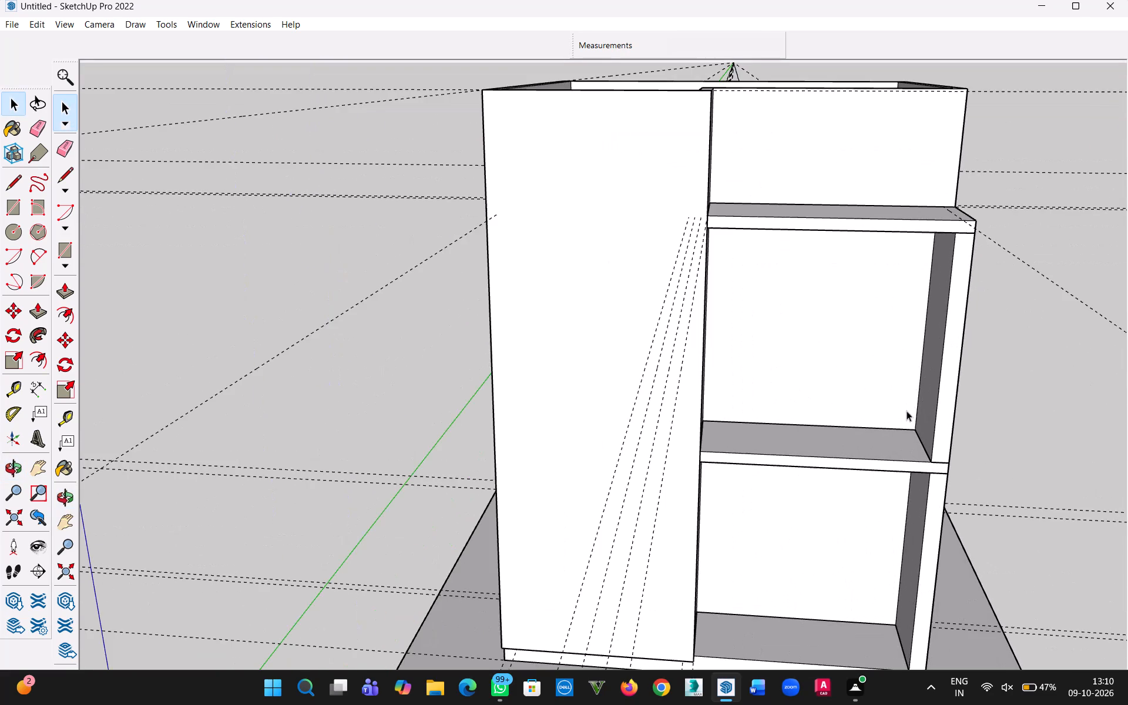
pyautogui.moveTo(908, 442); pyautogui.dragTo(1127, 414, button='middle')
pyautogui.moveTo(576, 416); pyautogui.dragTo(478, 416, button='middle')
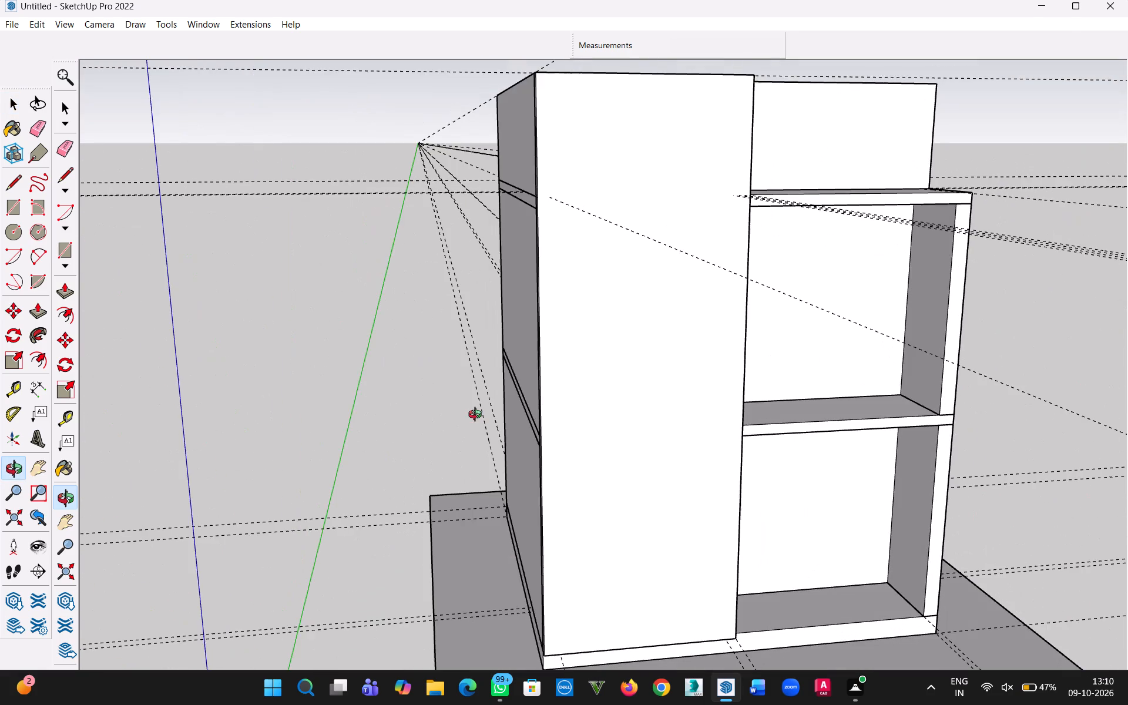
pyautogui.moveTo(478, 416); pyautogui.dragTo(491, 430, button='middle')
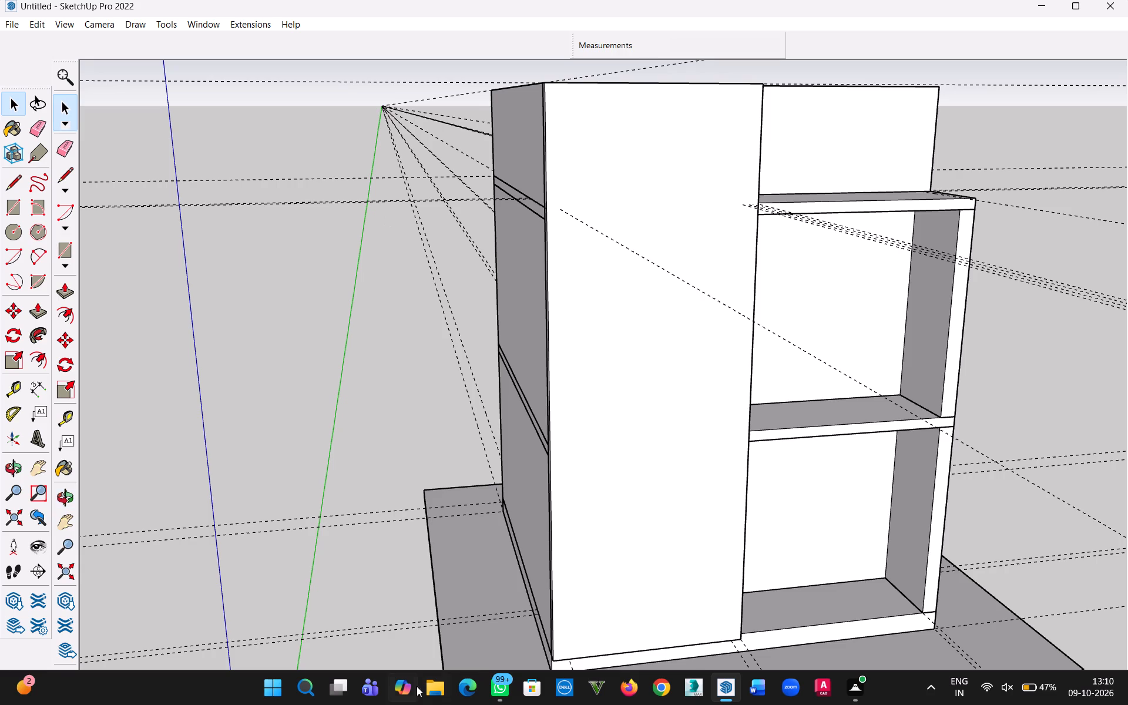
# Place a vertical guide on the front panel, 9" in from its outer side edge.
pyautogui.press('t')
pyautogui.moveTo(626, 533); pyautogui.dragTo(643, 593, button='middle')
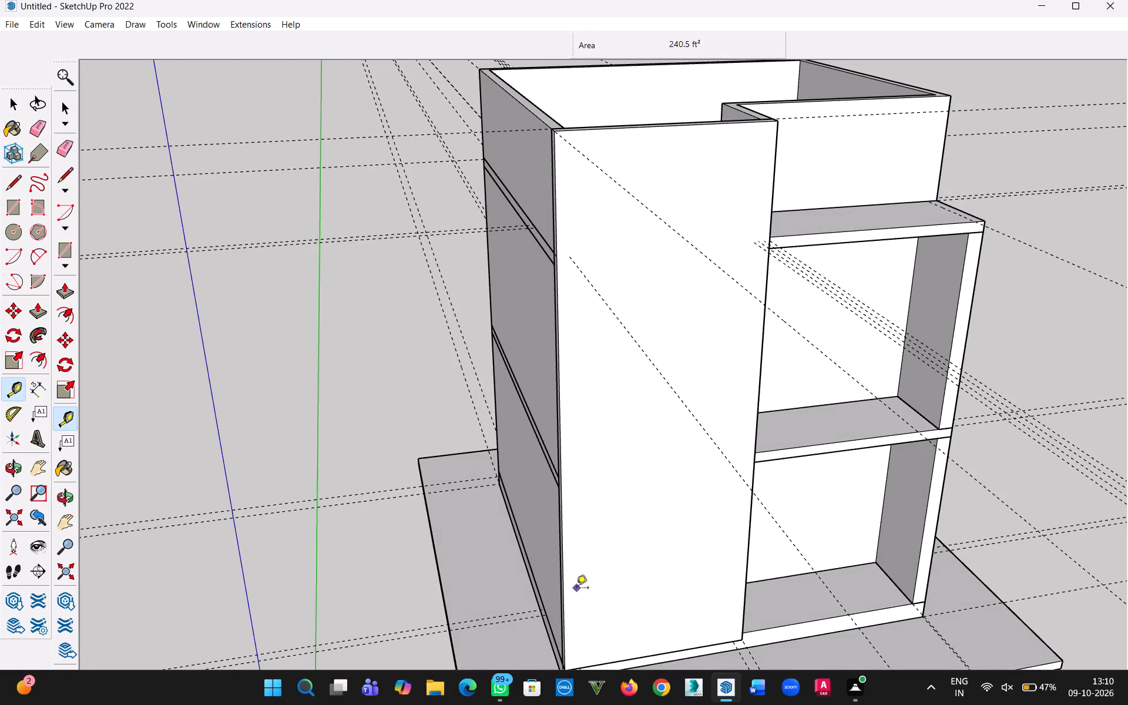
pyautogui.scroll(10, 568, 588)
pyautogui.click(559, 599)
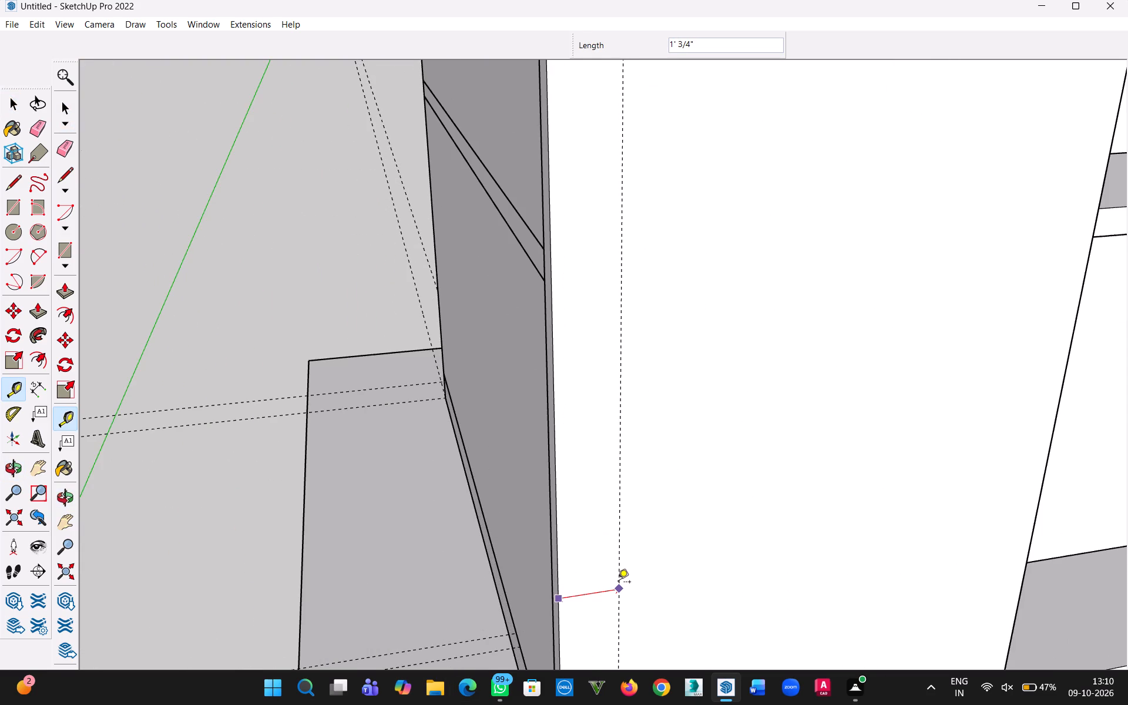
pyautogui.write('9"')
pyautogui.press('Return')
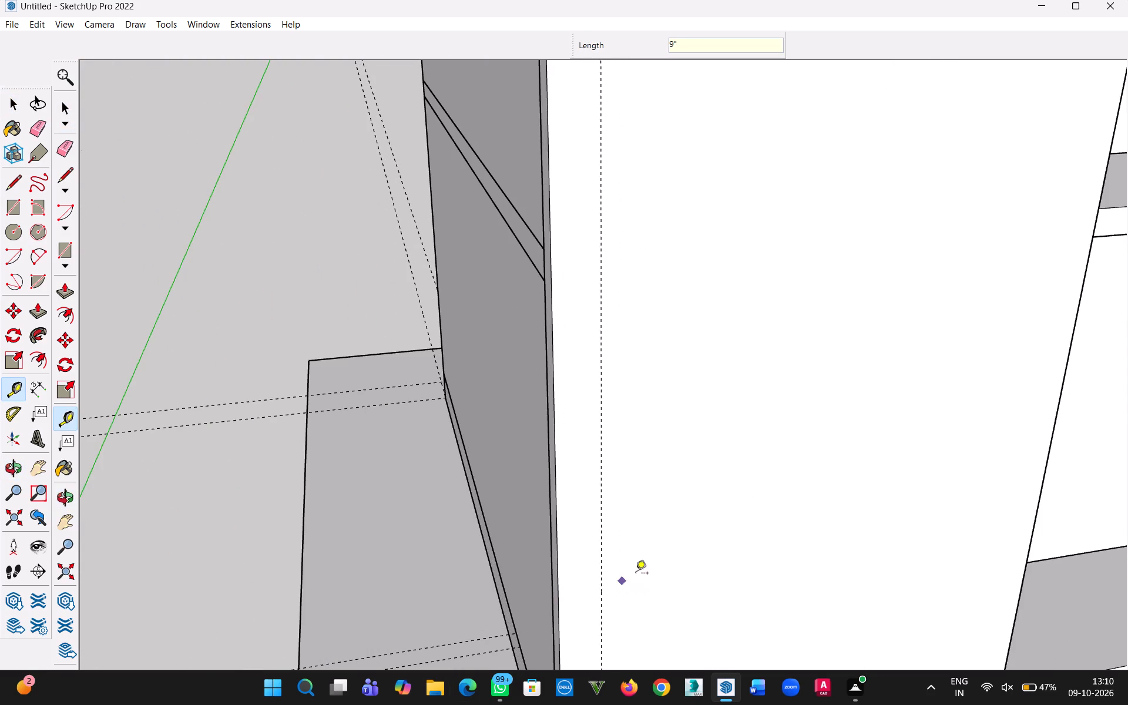
# Delete all the guides in the model.
pyautogui.scroll(-11, 634, 574)
pyautogui.press('h')
pyautogui.moveTo(641, 593); pyautogui.dragTo(410, 412)
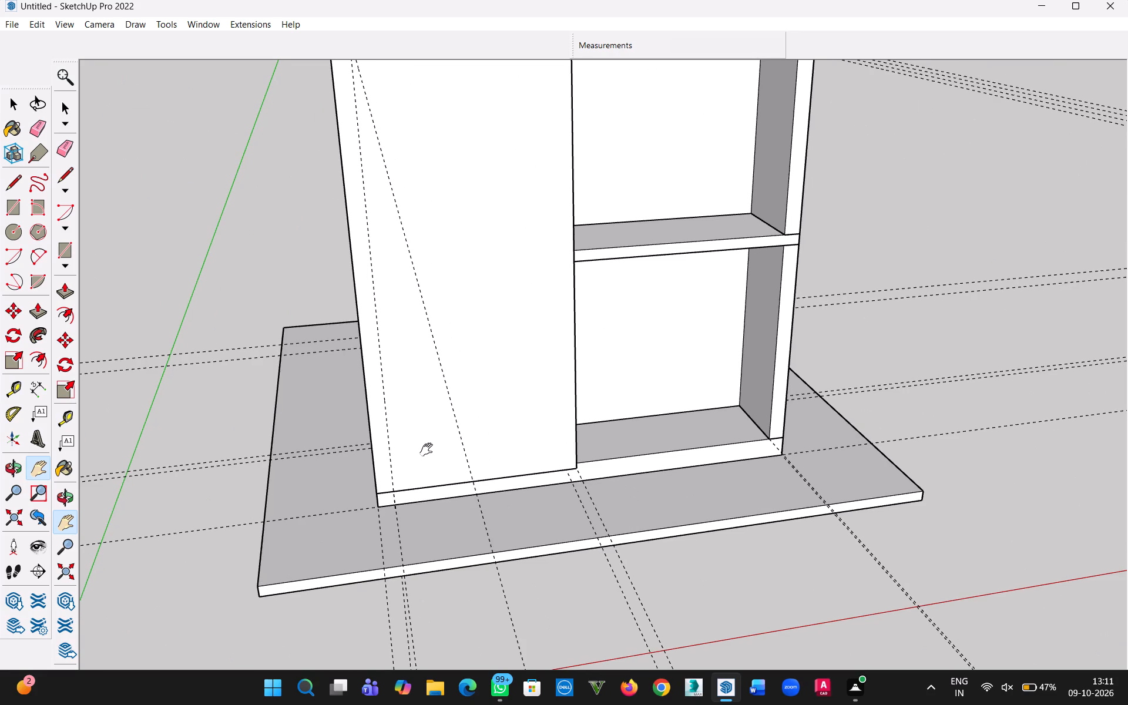
pyautogui.press('Escape')
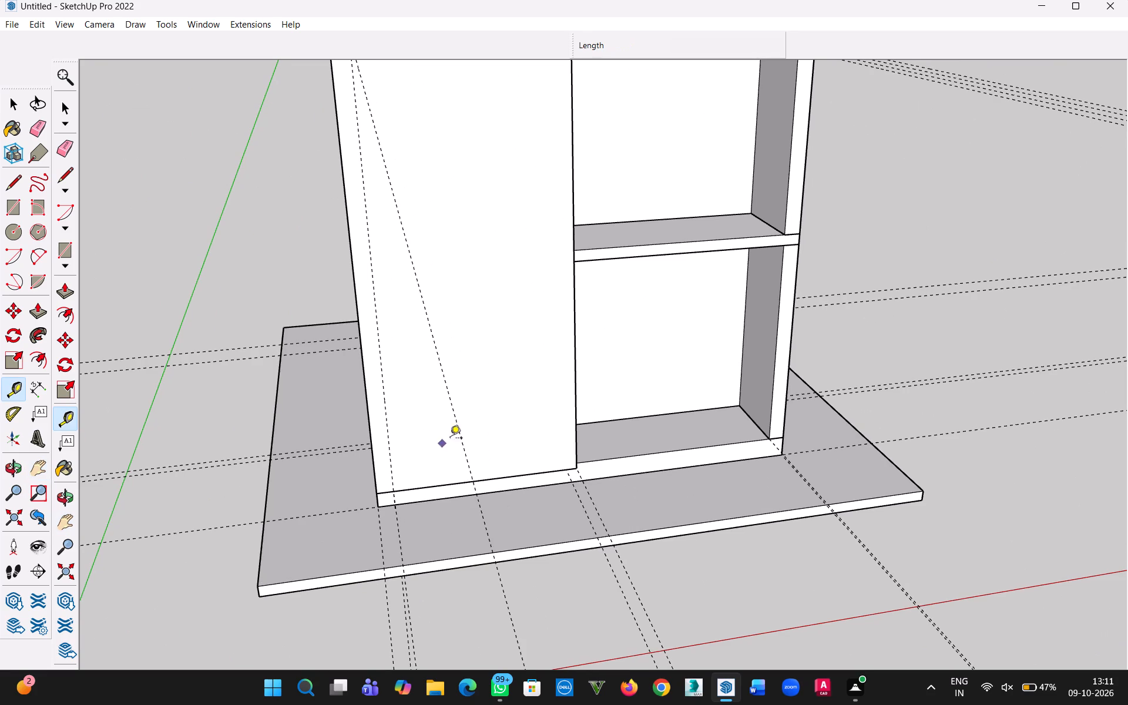
pyautogui.scroll(-4, 496, 407)
pyautogui.press('h')
pyautogui.moveTo(488, 411); pyautogui.dragTo(549, 568)
pyautogui.moveTo(552, 544); pyautogui.dragTo(550, 542, button='middle')
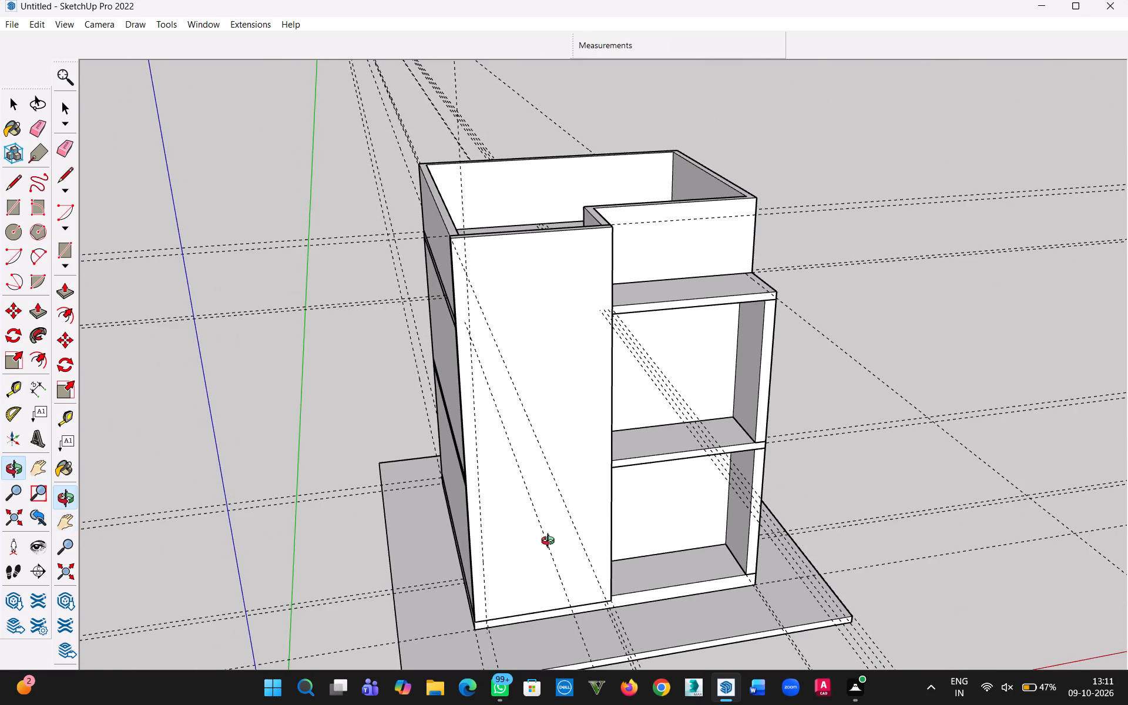
pyautogui.moveTo(550, 542); pyautogui.dragTo(498, 454, button='middle')
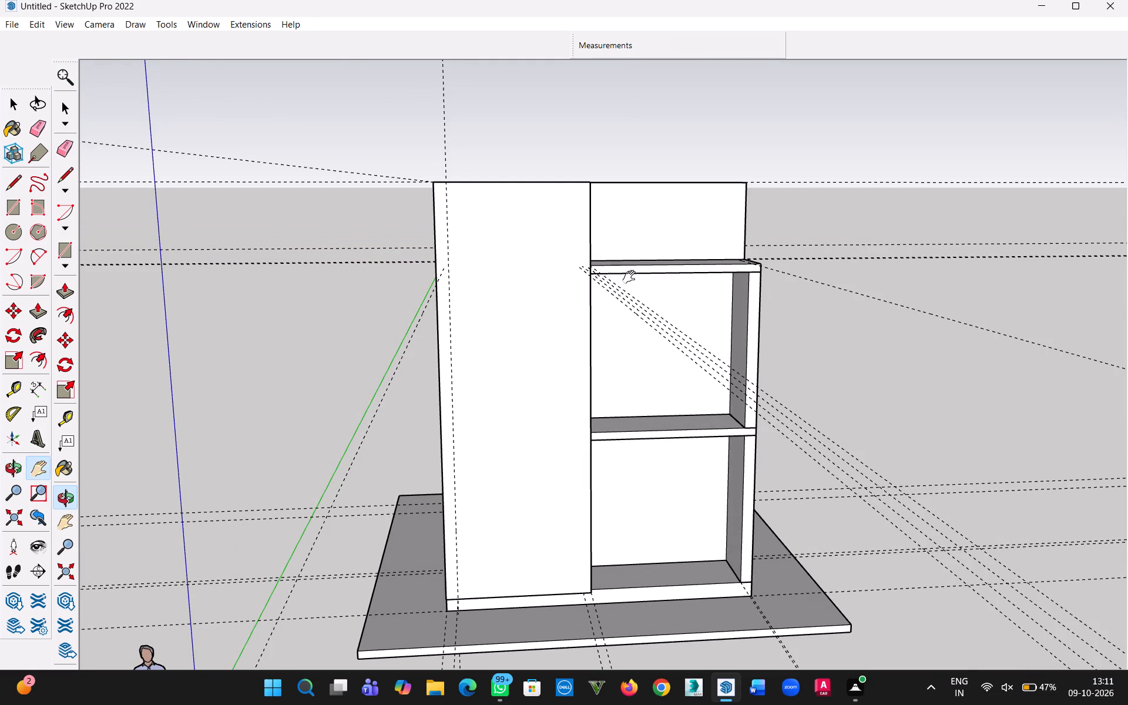
pyautogui.click(39, 21)
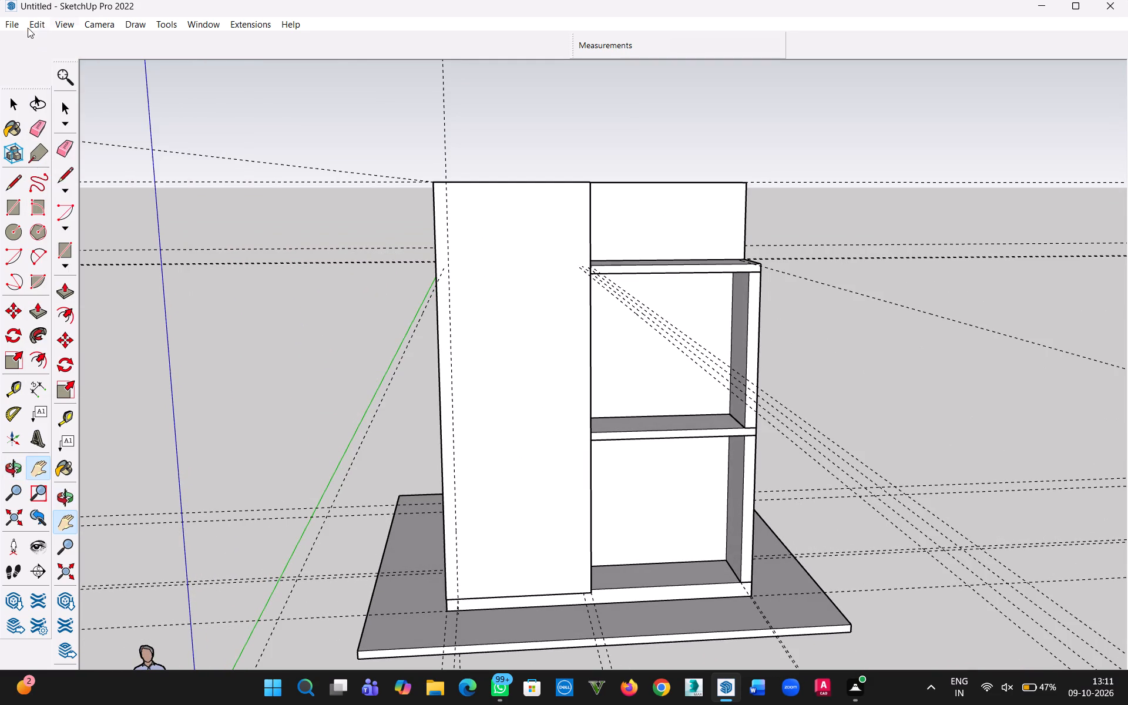
pyautogui.click(107, 154)
pyautogui.moveTo(530, 373); pyautogui.dragTo(518, 392, button='middle')
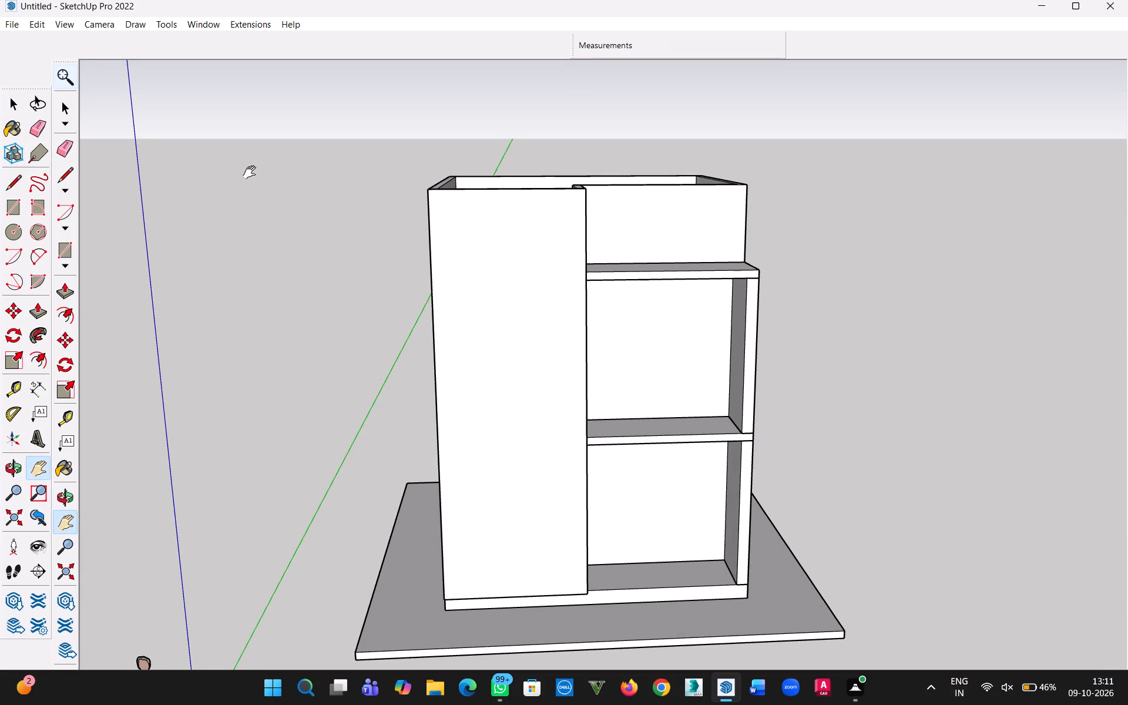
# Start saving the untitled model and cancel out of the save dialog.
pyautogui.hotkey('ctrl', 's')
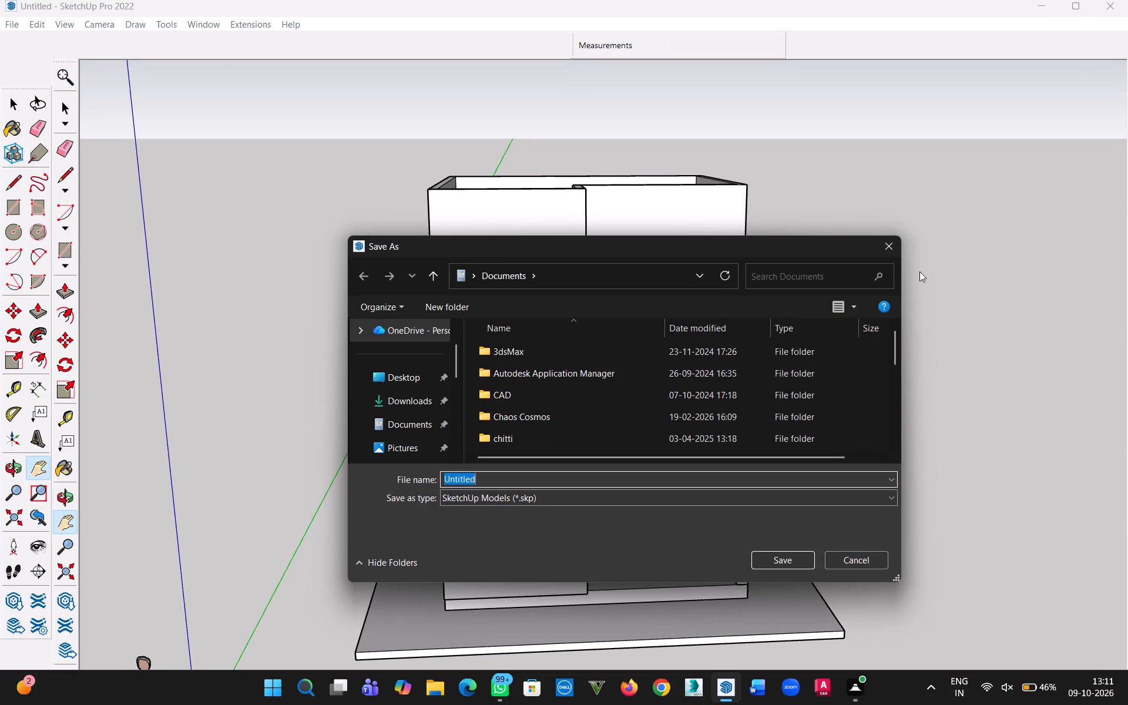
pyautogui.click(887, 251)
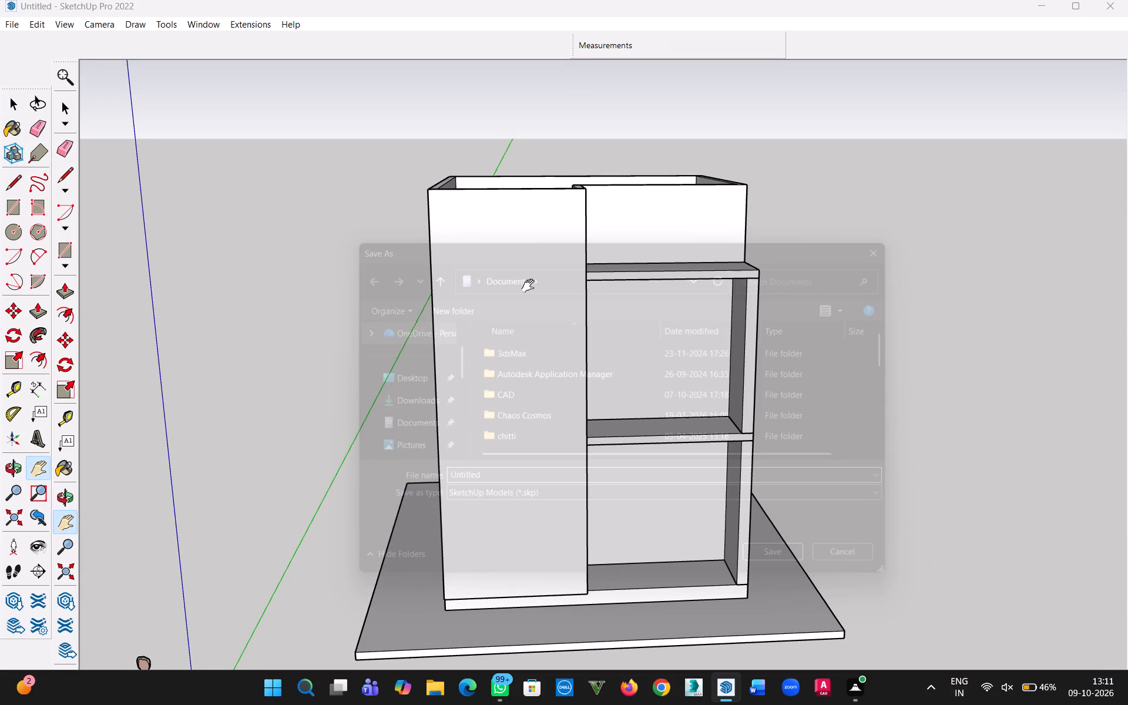
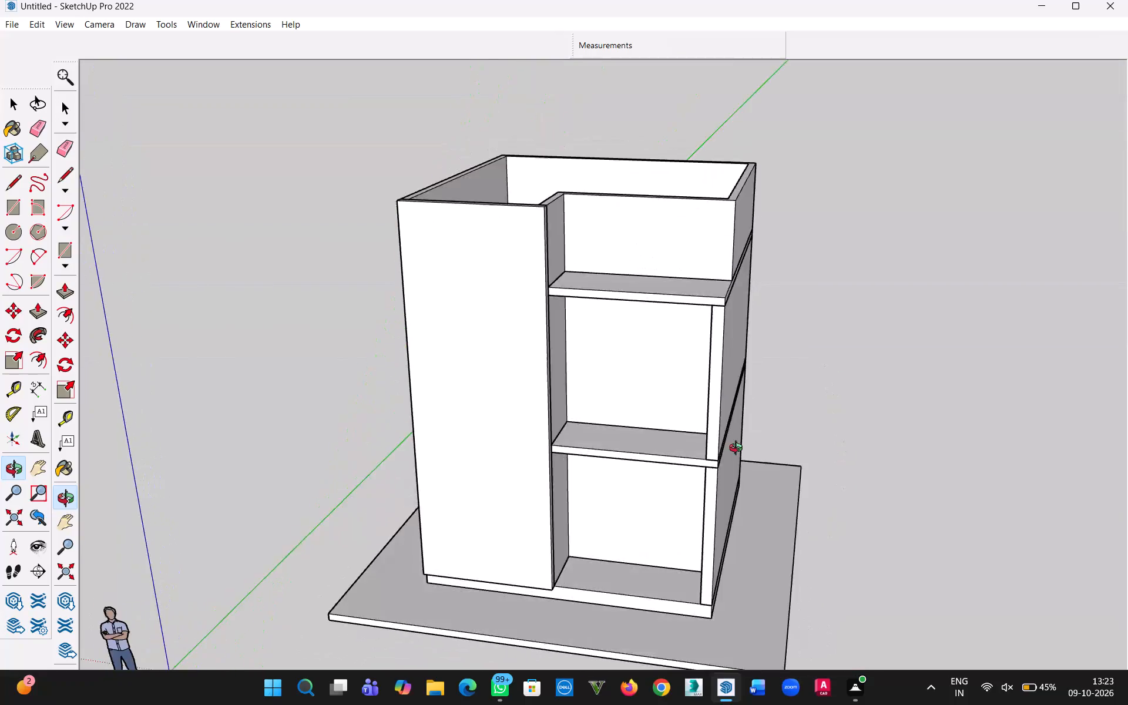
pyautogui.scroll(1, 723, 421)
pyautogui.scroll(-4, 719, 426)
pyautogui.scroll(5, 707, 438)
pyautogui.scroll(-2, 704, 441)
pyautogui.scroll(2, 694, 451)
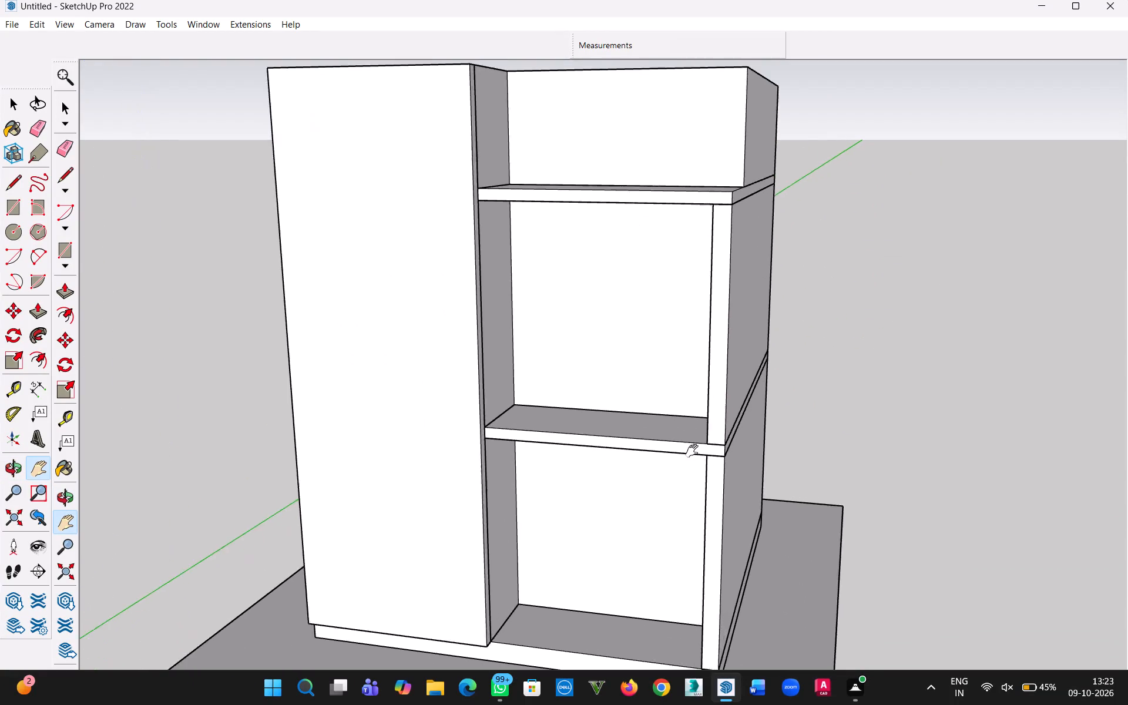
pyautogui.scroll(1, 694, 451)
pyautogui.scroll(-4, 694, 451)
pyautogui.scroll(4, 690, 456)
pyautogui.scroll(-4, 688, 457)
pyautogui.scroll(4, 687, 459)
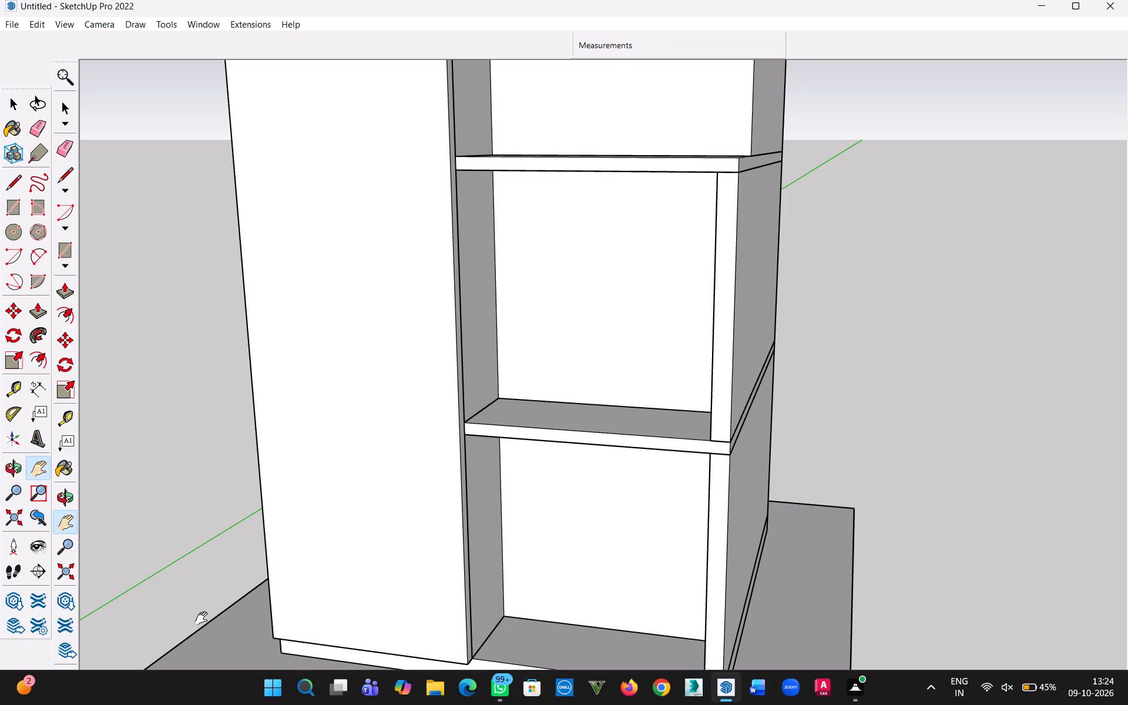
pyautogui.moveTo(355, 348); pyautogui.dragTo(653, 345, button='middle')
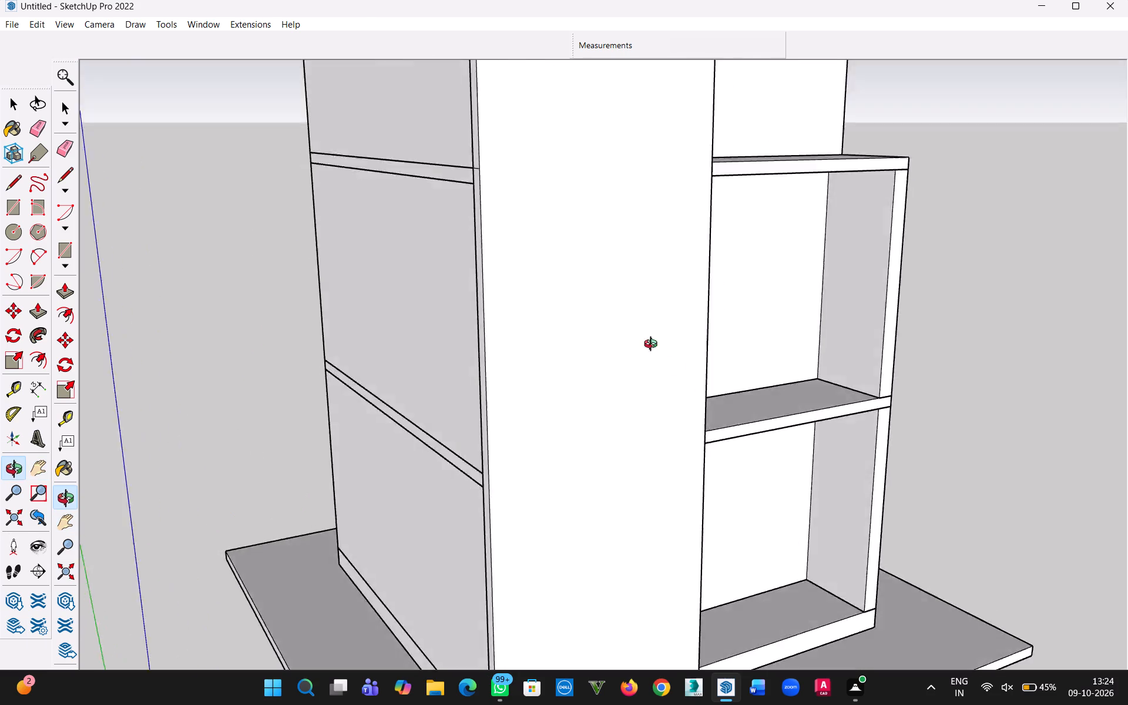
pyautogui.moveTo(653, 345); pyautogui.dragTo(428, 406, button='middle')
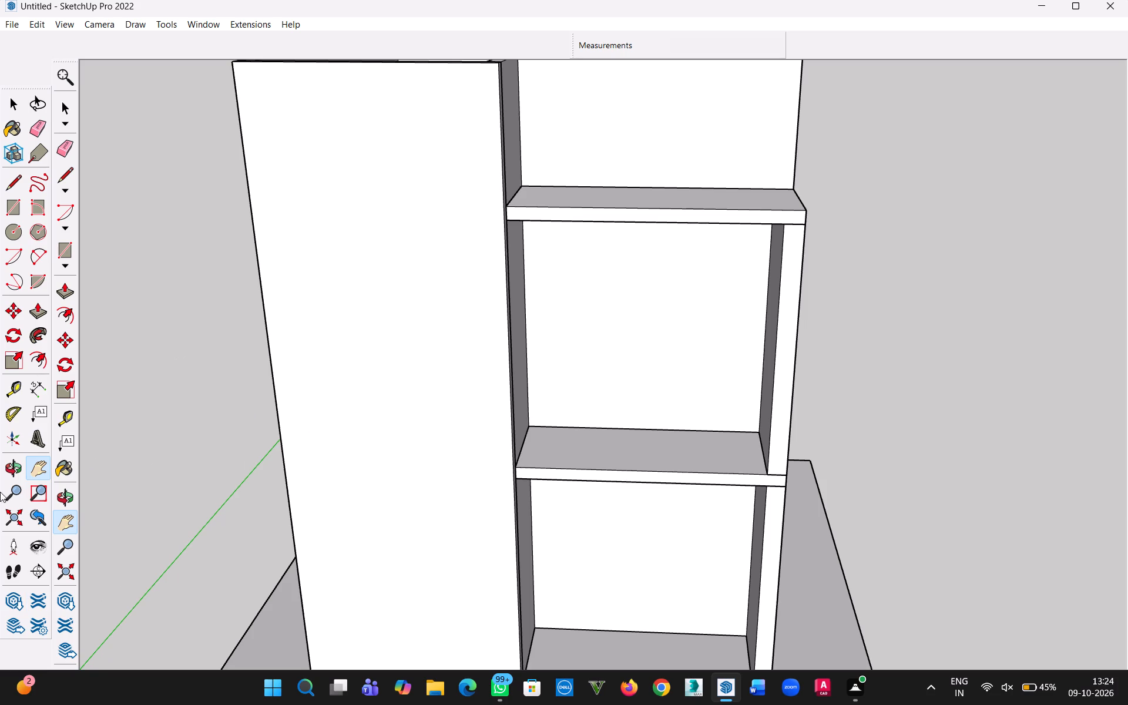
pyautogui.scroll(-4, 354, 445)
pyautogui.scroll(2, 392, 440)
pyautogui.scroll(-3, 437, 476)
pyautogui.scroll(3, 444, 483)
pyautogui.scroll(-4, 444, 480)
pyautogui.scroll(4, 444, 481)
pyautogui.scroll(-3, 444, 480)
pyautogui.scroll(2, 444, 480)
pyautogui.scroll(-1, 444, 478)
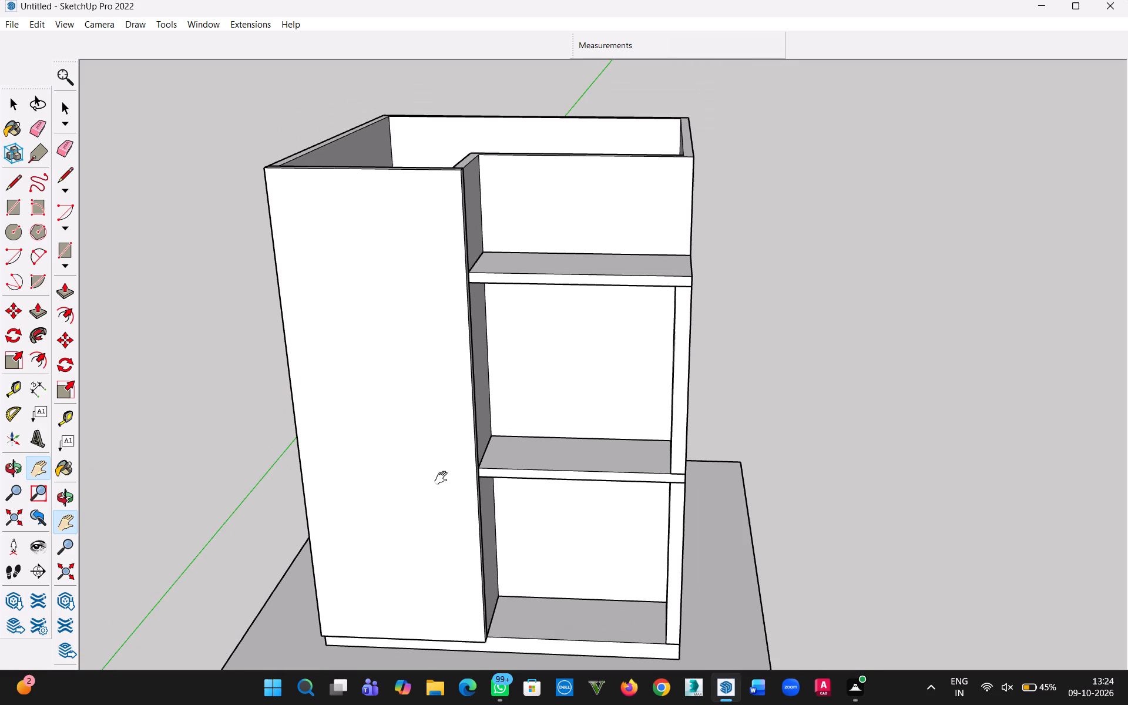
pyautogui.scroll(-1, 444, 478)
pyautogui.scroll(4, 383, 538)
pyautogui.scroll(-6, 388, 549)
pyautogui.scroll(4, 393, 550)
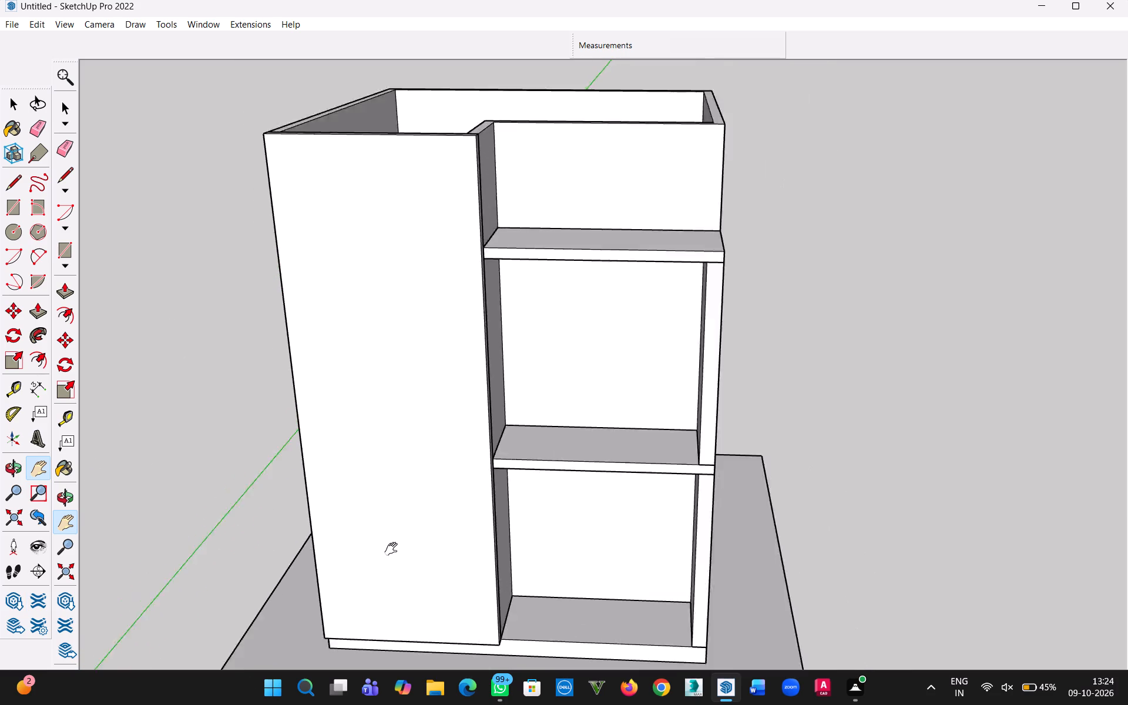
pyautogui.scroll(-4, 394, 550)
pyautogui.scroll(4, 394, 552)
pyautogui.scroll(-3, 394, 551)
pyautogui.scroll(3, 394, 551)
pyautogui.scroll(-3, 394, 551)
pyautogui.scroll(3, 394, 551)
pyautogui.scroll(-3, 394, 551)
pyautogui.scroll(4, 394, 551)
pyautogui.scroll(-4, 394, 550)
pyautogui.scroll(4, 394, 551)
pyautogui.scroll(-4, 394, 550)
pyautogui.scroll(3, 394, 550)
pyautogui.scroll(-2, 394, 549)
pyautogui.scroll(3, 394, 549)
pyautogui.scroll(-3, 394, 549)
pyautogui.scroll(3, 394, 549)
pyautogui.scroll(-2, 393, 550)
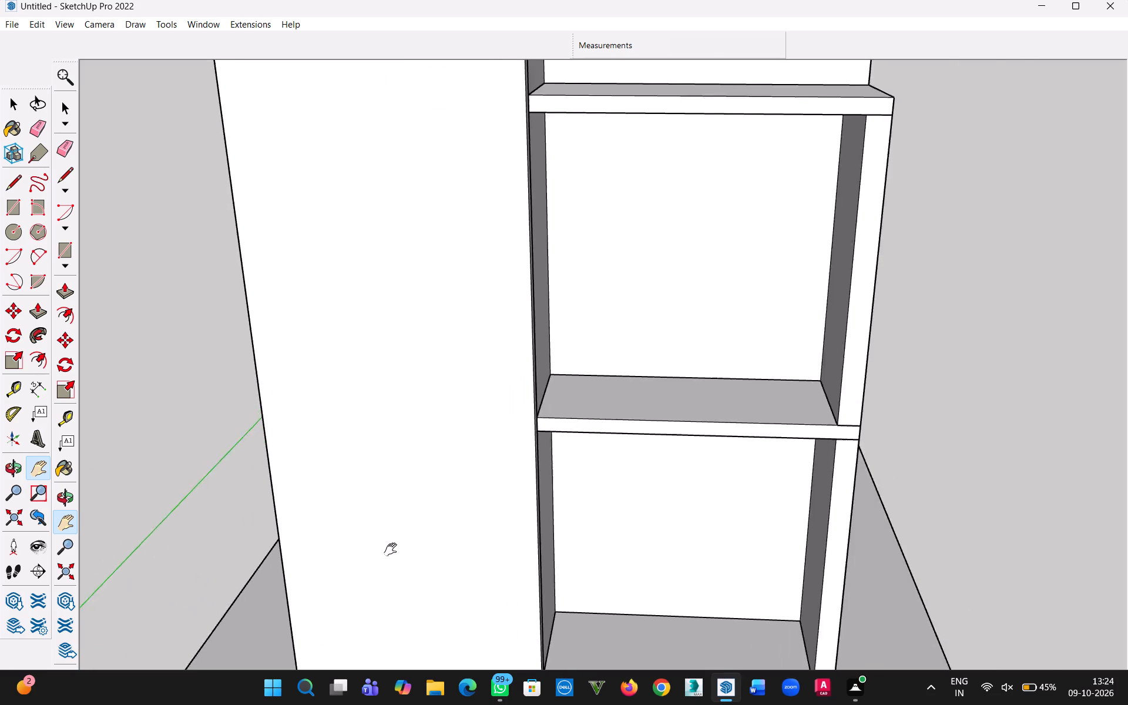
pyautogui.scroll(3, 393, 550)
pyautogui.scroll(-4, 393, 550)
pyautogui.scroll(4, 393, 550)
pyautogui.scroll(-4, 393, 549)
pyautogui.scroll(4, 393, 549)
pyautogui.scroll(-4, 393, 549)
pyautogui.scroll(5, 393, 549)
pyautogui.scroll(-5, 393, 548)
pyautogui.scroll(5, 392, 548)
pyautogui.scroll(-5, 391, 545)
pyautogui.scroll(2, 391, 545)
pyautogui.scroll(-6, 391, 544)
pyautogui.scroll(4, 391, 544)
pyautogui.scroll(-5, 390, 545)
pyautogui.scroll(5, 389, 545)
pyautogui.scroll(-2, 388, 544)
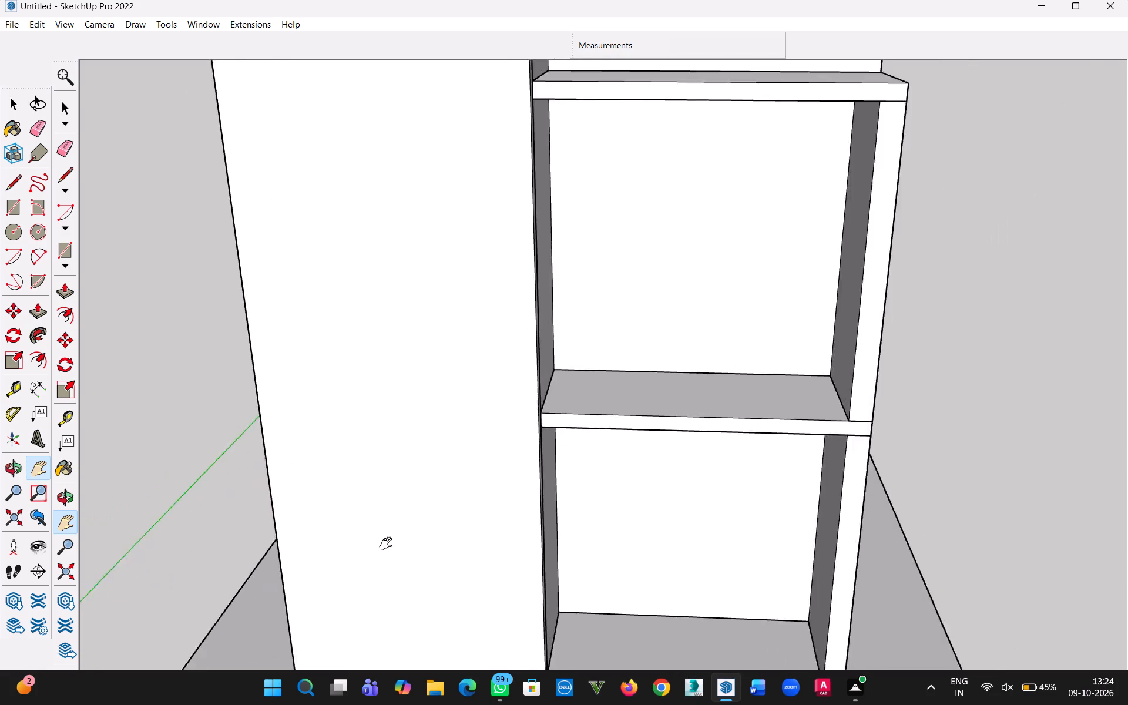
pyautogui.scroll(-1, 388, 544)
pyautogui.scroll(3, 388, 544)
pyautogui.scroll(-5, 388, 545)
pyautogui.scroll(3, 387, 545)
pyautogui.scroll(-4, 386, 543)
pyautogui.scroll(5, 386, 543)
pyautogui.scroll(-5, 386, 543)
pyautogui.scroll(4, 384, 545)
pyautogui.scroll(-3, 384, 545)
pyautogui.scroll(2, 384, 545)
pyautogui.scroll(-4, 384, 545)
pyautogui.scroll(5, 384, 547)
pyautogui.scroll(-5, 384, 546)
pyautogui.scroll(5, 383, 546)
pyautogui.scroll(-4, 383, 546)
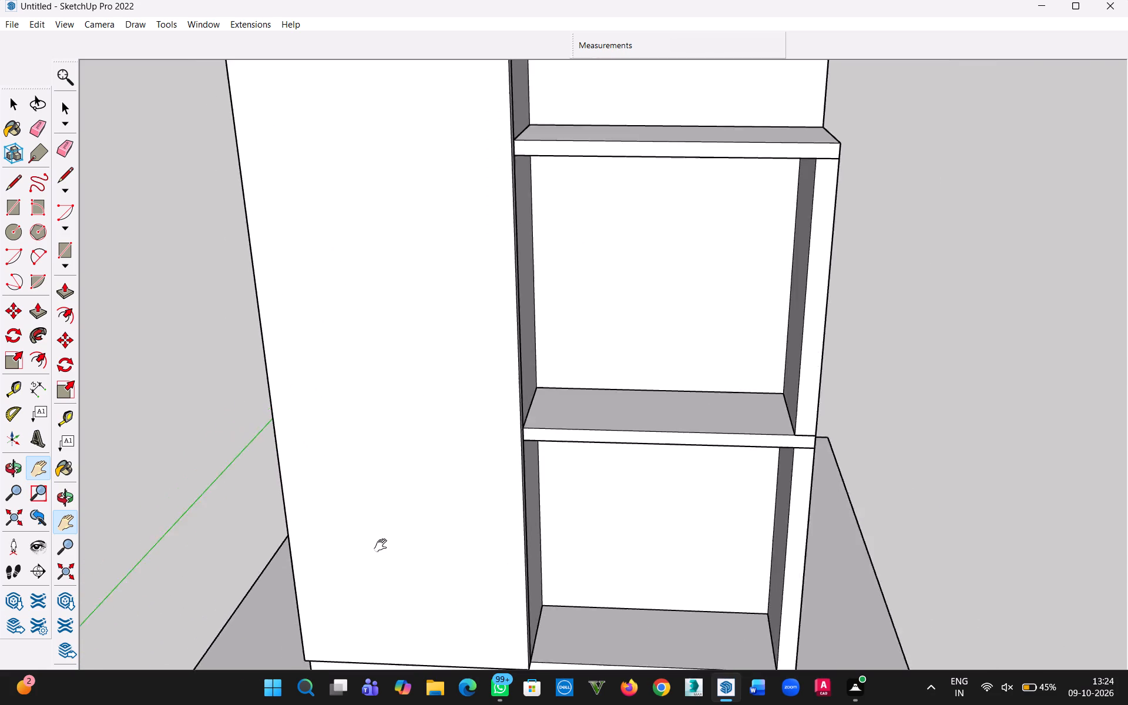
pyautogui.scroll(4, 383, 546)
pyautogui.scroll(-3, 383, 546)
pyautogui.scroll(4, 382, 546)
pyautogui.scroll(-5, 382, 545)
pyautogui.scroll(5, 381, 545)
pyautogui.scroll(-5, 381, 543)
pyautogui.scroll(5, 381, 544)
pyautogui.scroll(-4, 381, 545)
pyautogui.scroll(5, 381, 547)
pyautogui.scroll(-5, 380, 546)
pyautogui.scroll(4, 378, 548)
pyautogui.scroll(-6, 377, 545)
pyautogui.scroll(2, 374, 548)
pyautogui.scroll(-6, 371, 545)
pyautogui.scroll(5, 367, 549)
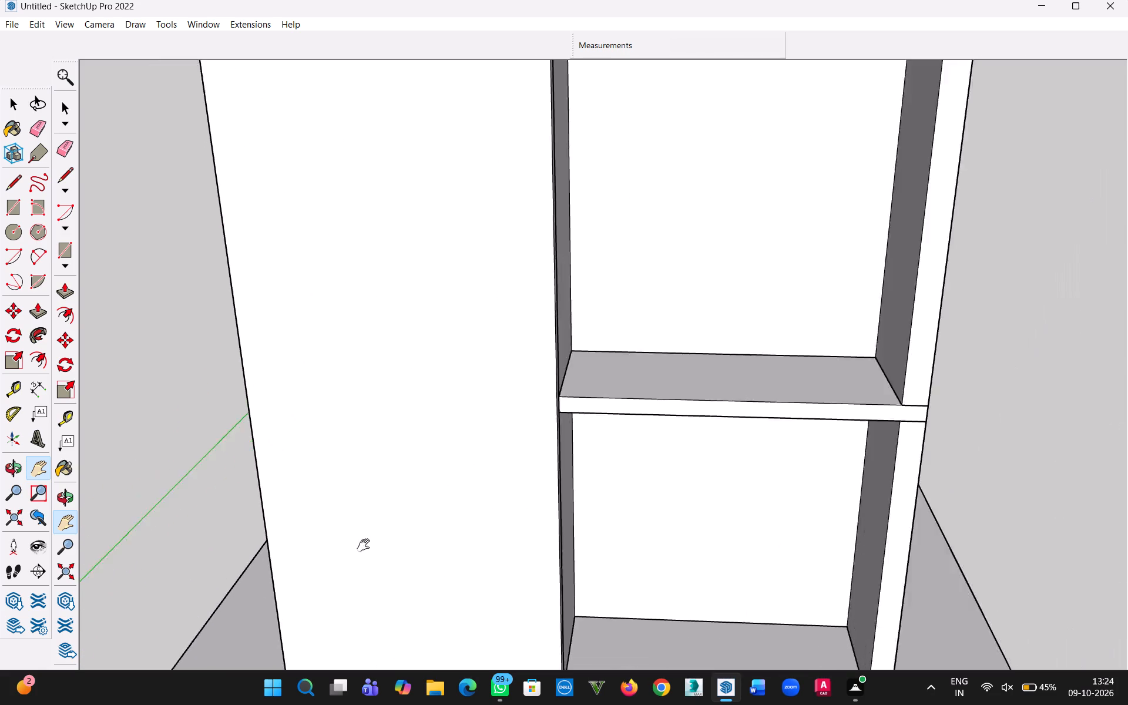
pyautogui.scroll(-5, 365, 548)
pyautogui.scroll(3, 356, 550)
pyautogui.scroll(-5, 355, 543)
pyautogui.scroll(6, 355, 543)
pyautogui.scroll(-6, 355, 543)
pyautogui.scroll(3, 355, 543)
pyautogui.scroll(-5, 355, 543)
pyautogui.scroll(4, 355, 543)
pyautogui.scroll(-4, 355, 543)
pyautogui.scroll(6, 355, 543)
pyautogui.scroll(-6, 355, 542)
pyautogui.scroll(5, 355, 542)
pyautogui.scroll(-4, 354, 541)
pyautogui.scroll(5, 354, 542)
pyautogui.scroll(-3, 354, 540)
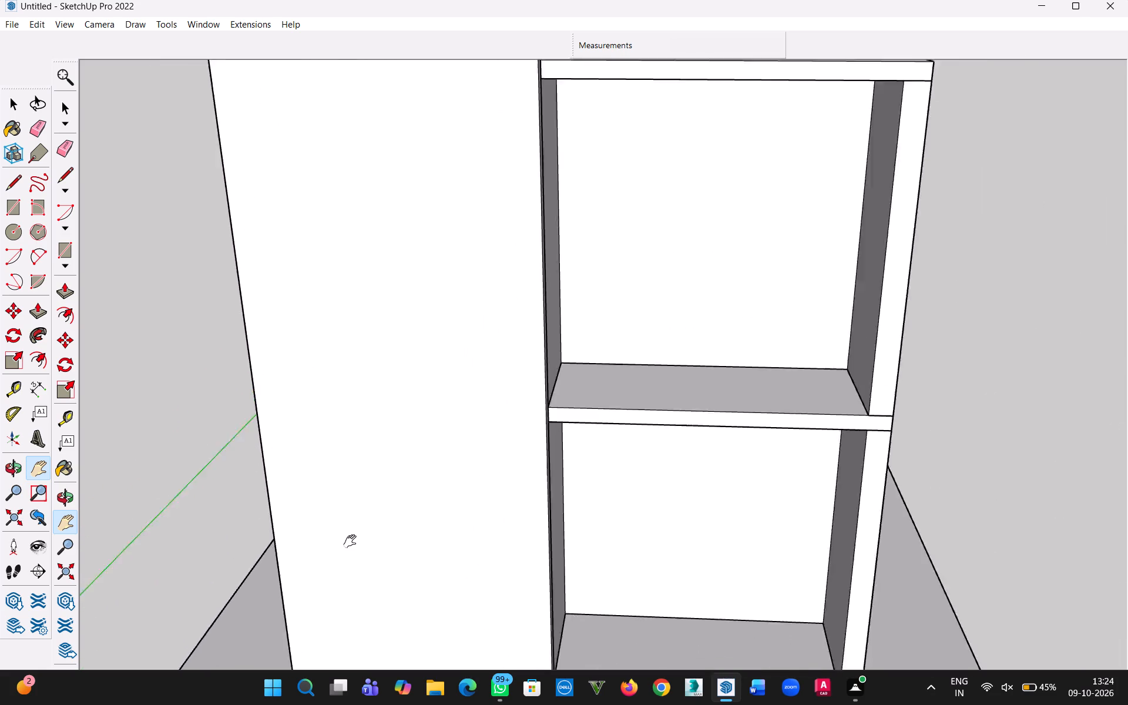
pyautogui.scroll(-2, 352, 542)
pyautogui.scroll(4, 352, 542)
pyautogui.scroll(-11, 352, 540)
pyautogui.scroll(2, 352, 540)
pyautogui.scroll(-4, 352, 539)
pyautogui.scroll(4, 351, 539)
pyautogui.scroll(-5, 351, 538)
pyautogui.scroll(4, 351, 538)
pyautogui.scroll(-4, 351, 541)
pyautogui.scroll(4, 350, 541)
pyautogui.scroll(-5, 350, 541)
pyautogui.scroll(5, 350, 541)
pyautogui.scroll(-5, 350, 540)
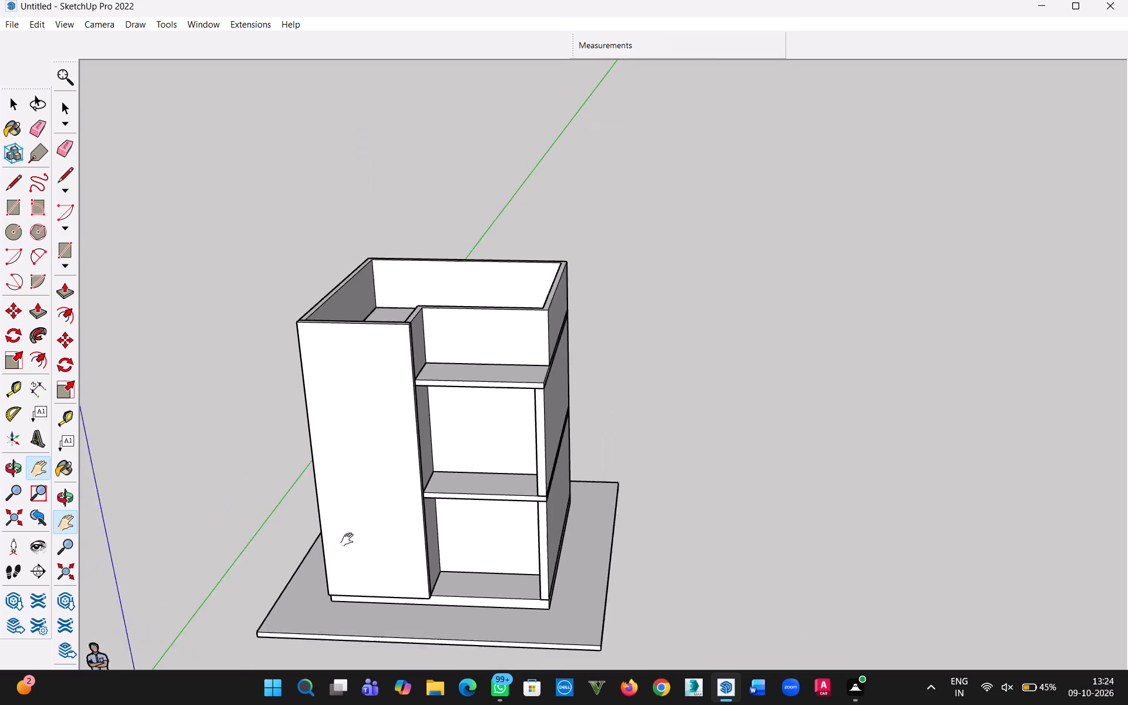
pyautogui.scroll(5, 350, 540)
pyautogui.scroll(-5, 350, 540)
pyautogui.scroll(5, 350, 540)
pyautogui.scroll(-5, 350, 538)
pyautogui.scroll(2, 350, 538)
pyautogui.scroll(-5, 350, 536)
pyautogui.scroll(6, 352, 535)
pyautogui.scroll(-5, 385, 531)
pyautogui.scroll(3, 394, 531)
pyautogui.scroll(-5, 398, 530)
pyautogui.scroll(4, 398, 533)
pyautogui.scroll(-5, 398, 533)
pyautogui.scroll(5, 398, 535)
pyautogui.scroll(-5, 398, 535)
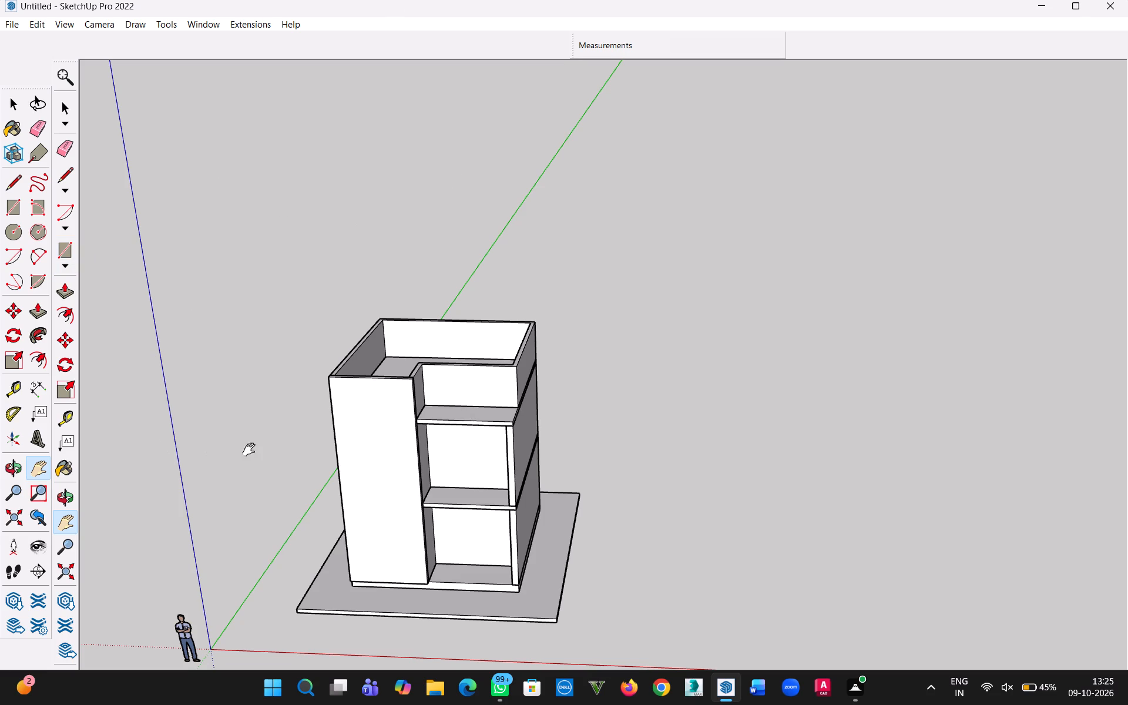
# Examine the building's front, side and base slab from several angles.
pyautogui.moveTo(415, 449); pyautogui.dragTo(526, 491, button='middle')
pyautogui.scroll(4, 491, 582)
pyautogui.scroll(-1, 496, 582)
pyautogui.press('h')
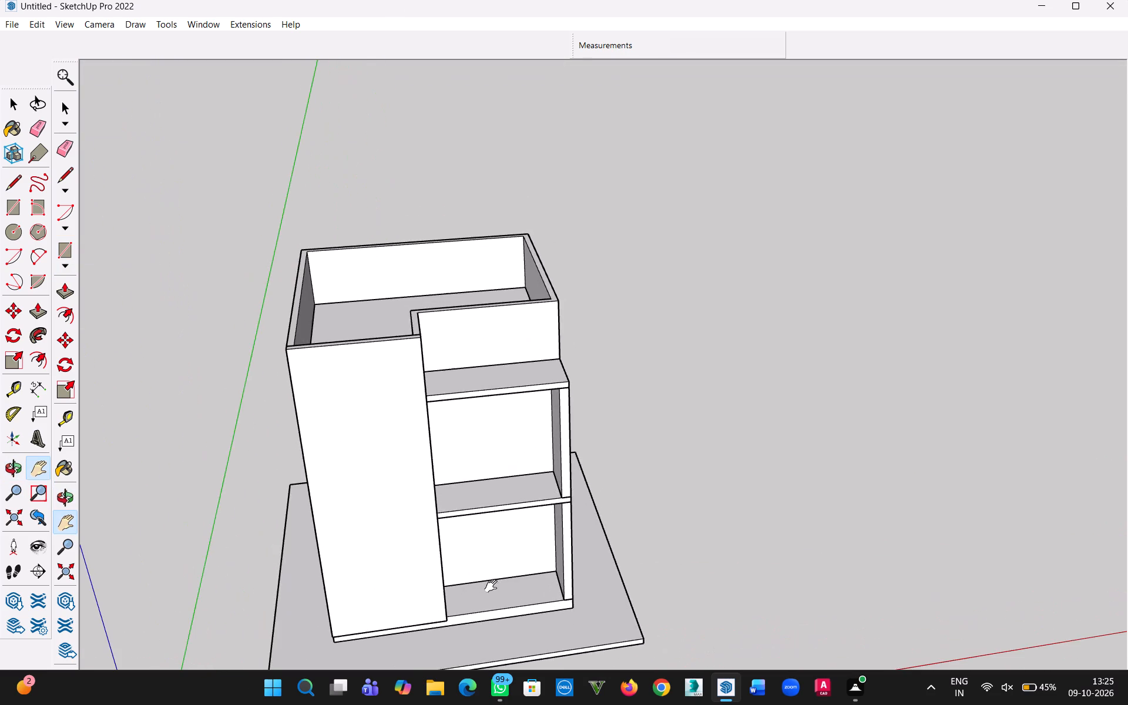
pyautogui.moveTo(471, 581); pyautogui.dragTo(439, 397)
pyautogui.moveTo(438, 394); pyautogui.dragTo(473, 340, button='middle')
pyautogui.scroll(3, 356, 346)
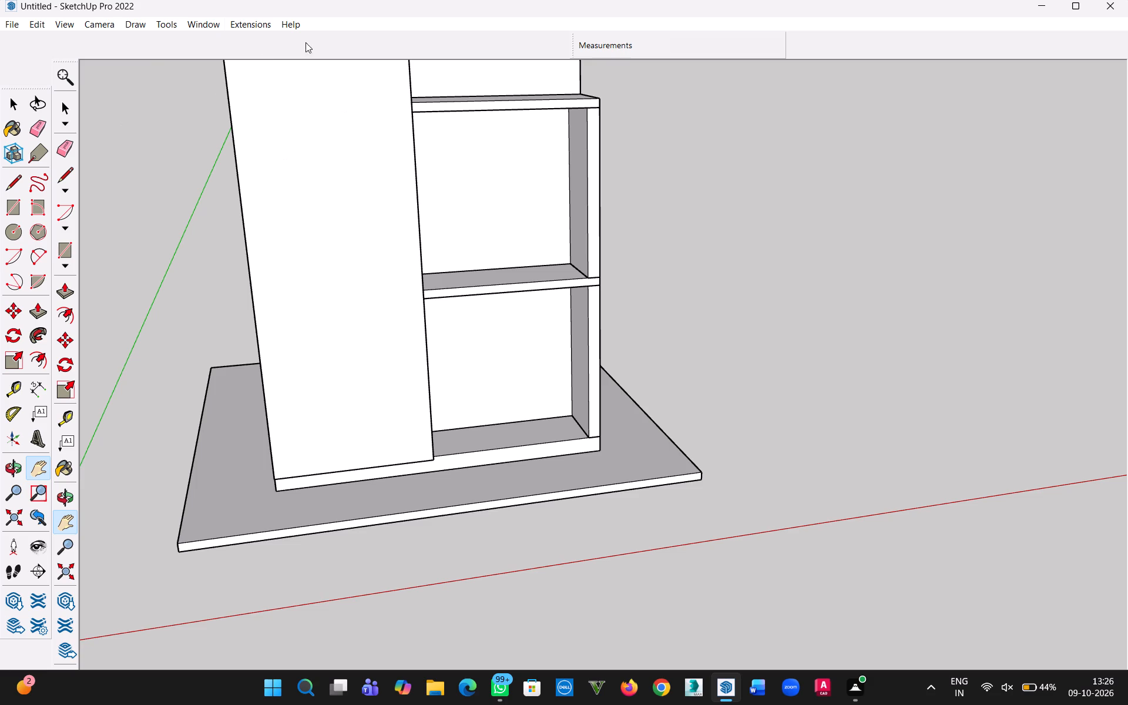
pyautogui.moveTo(539, 317); pyautogui.dragTo(464, 343, button='middle')
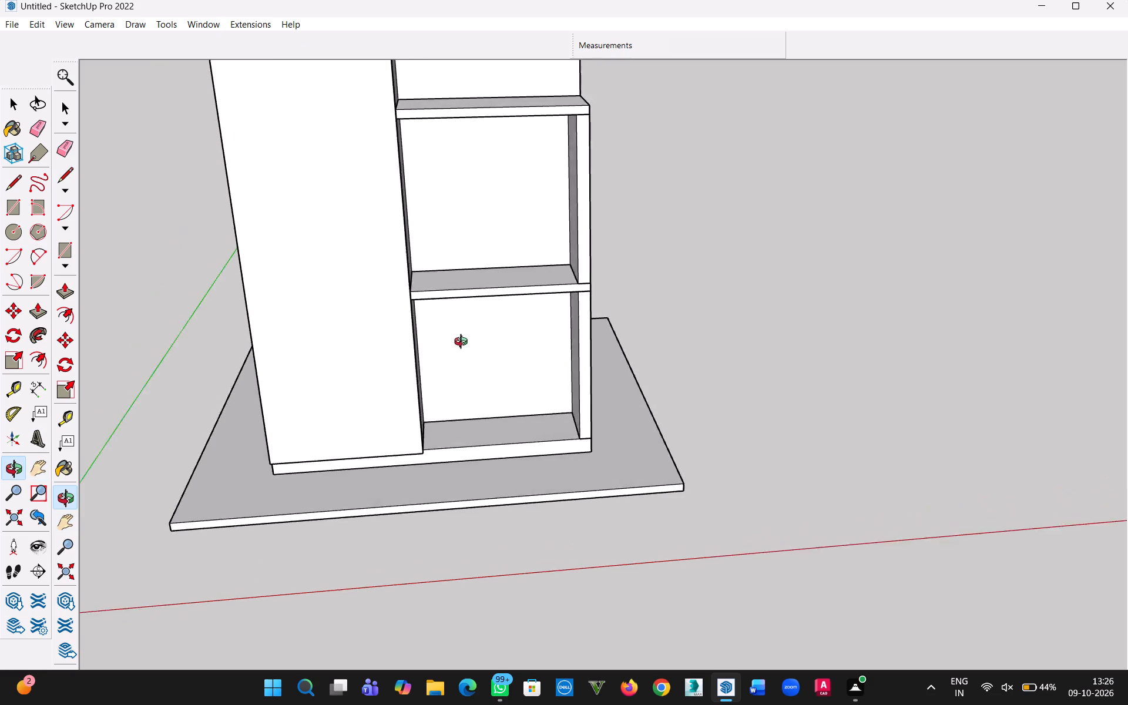
pyautogui.moveTo(464, 343); pyautogui.dragTo(239, 299, button='middle')
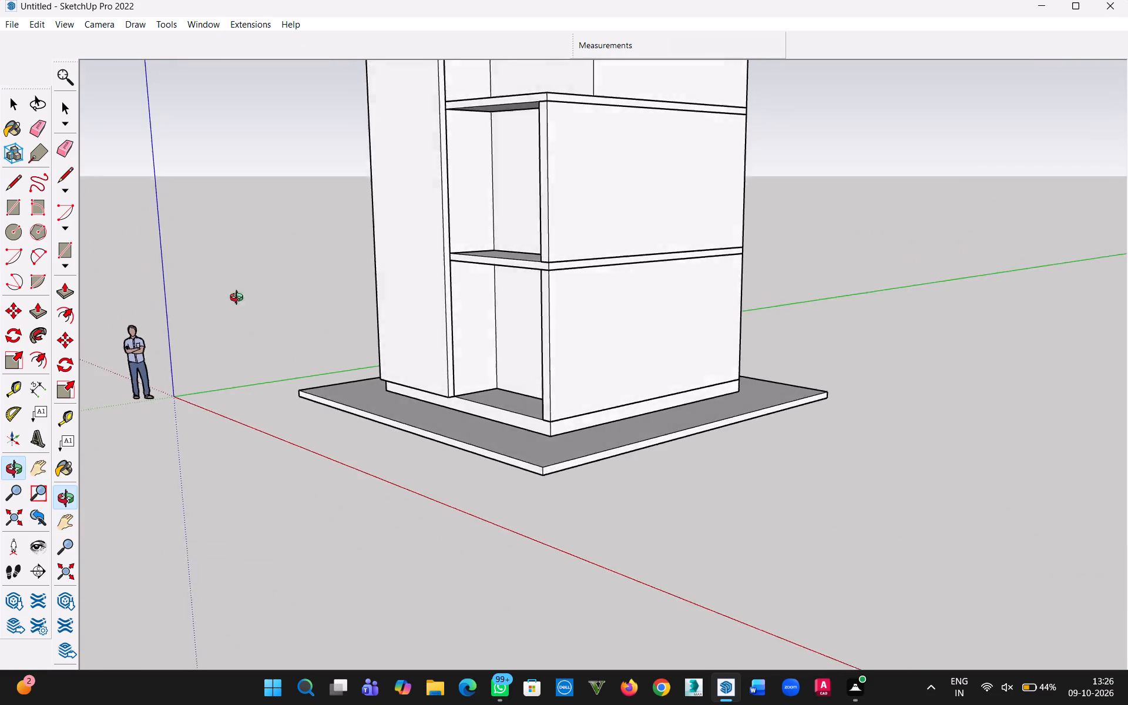
pyautogui.moveTo(239, 299); pyautogui.dragTo(475, 339, button='middle')
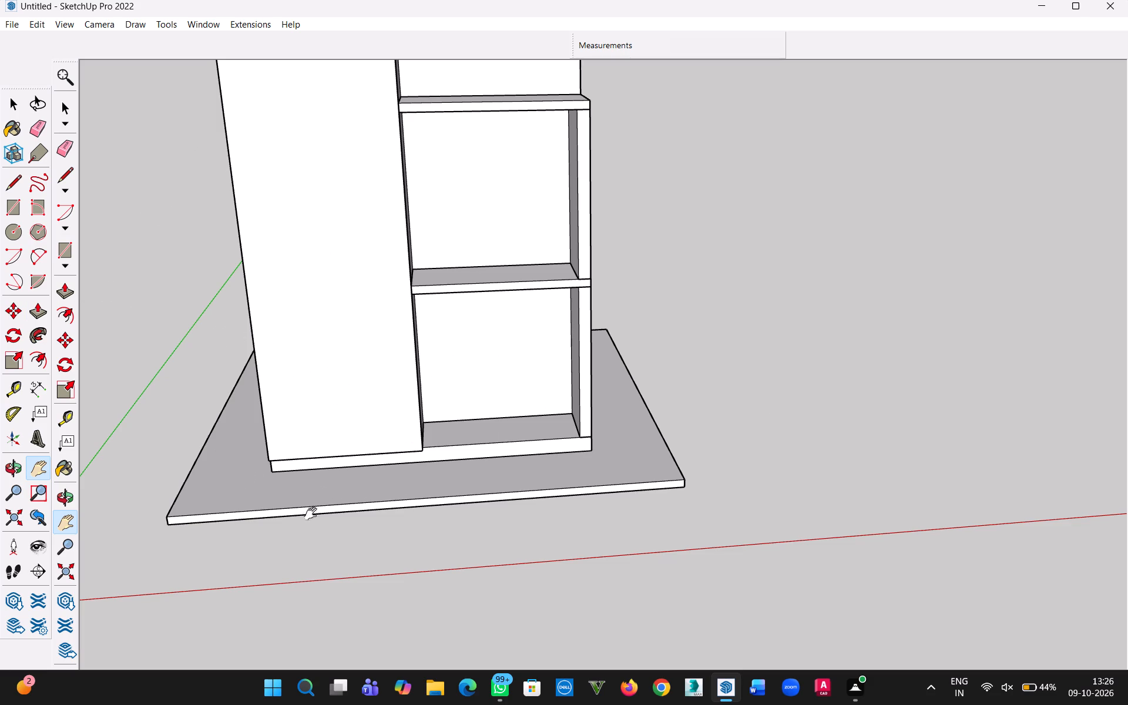
# Open the plinth group for editing and Push/Pull its front face 6" outward, flush with the front panel.
pyautogui.scroll(4, 370, 455)
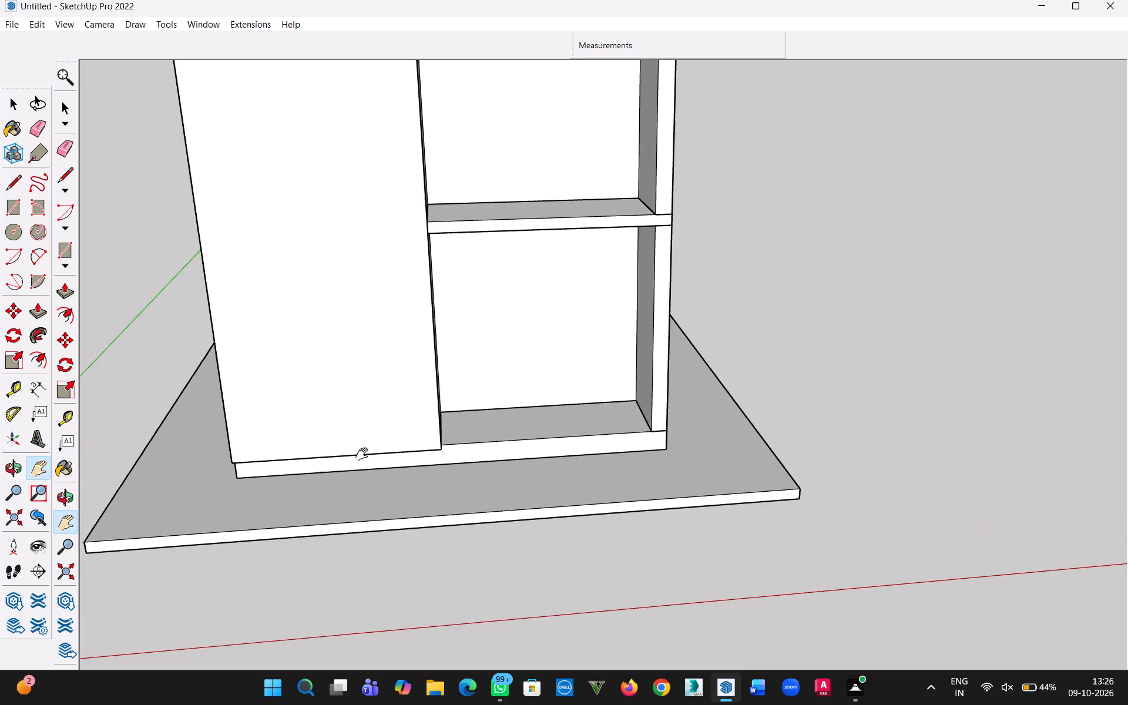
pyautogui.scroll(-3, 351, 458)
pyautogui.scroll(2, 350, 456)
pyautogui.moveTo(352, 433); pyautogui.dragTo(356, 380, button='middle')
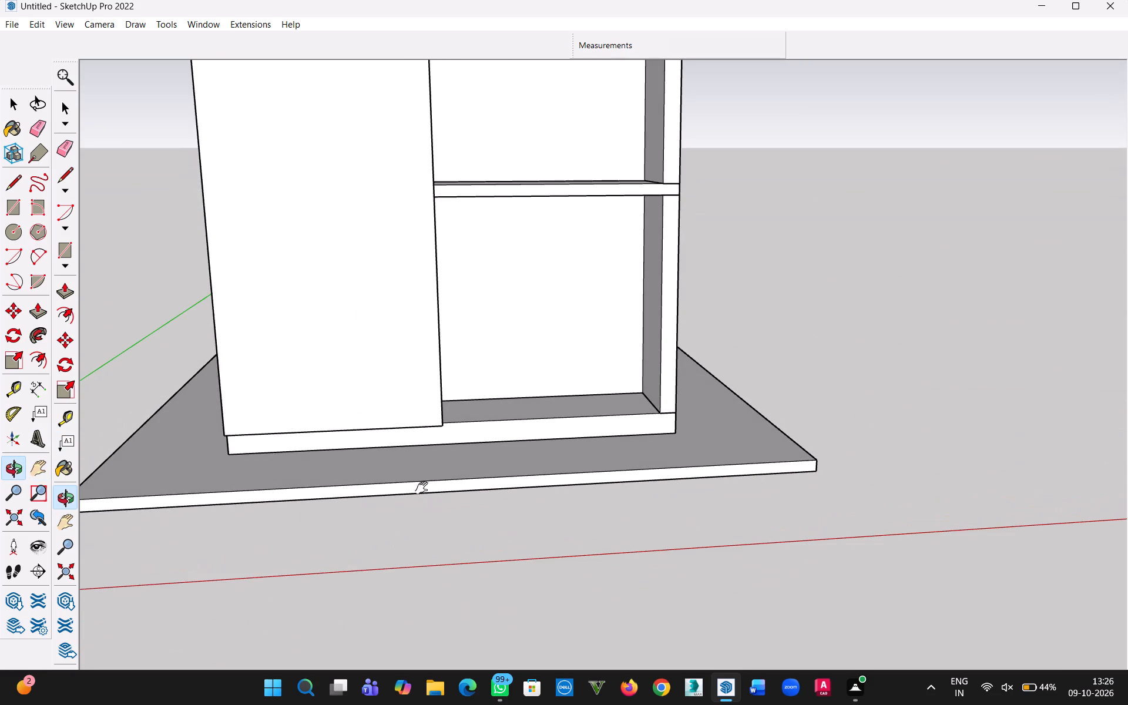
pyautogui.scroll(5, 347, 516)
pyautogui.scroll(3, 389, 410)
pyautogui.scroll(-2, 397, 418)
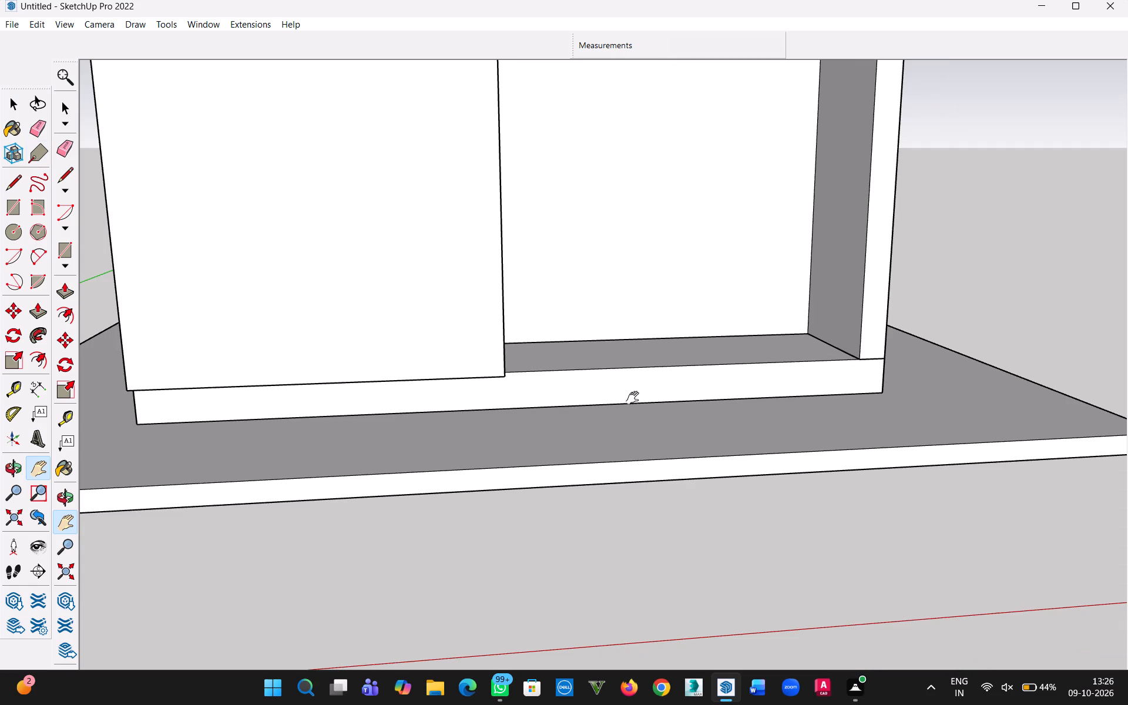
pyautogui.click(13, 112)
pyautogui.click(773, 342)
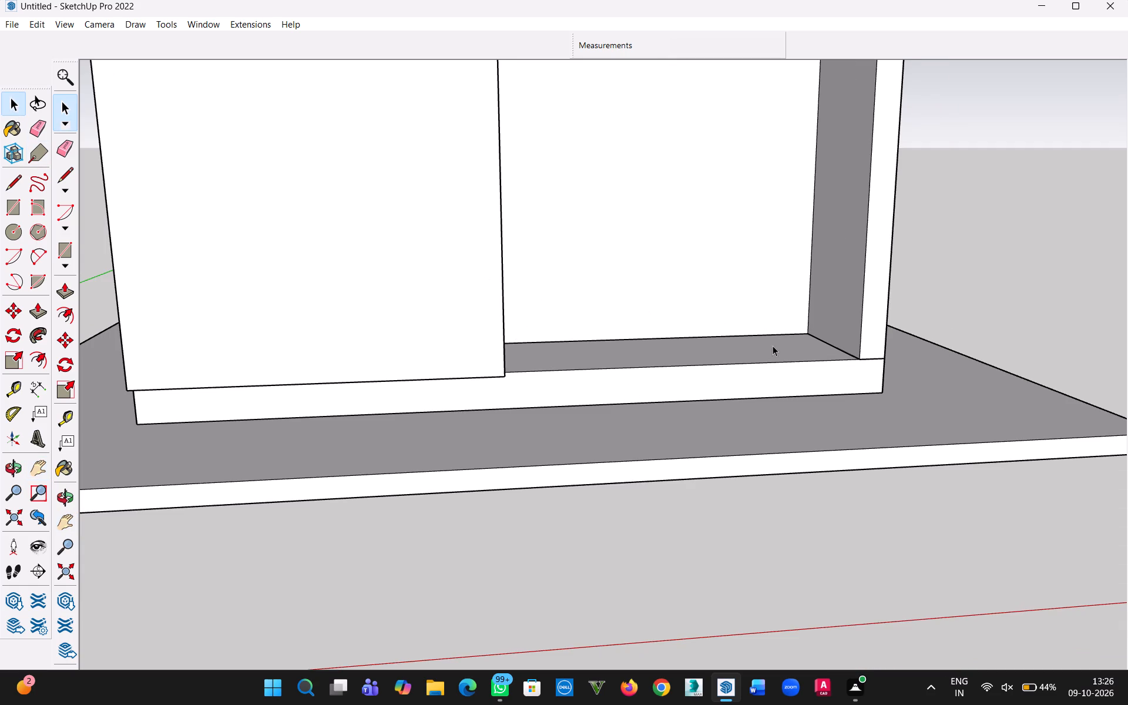
pyautogui.doubleClick(762, 385)
pyautogui.press('p')
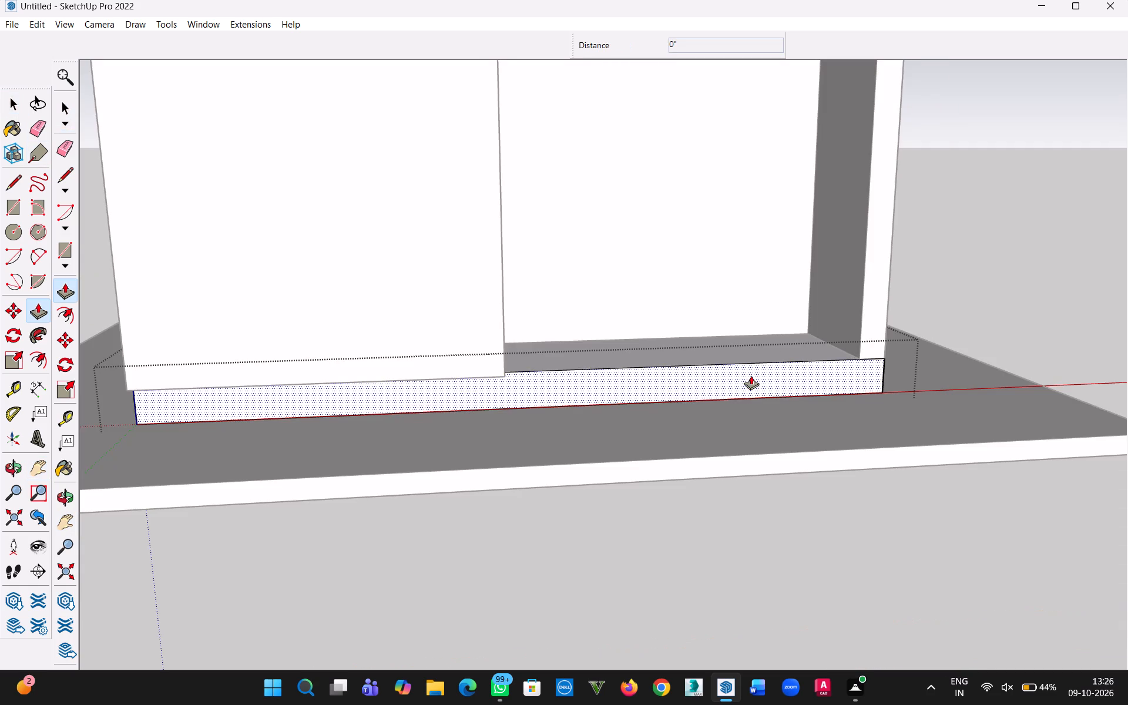
pyautogui.click(751, 375)
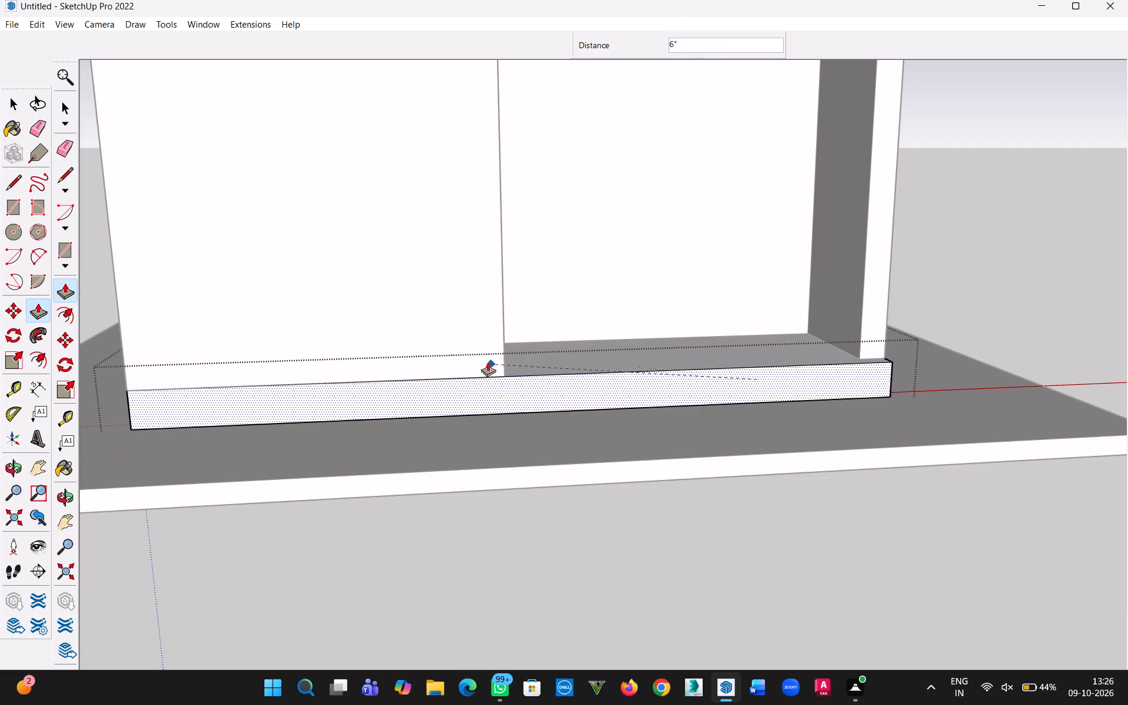
pyautogui.click(444, 330)
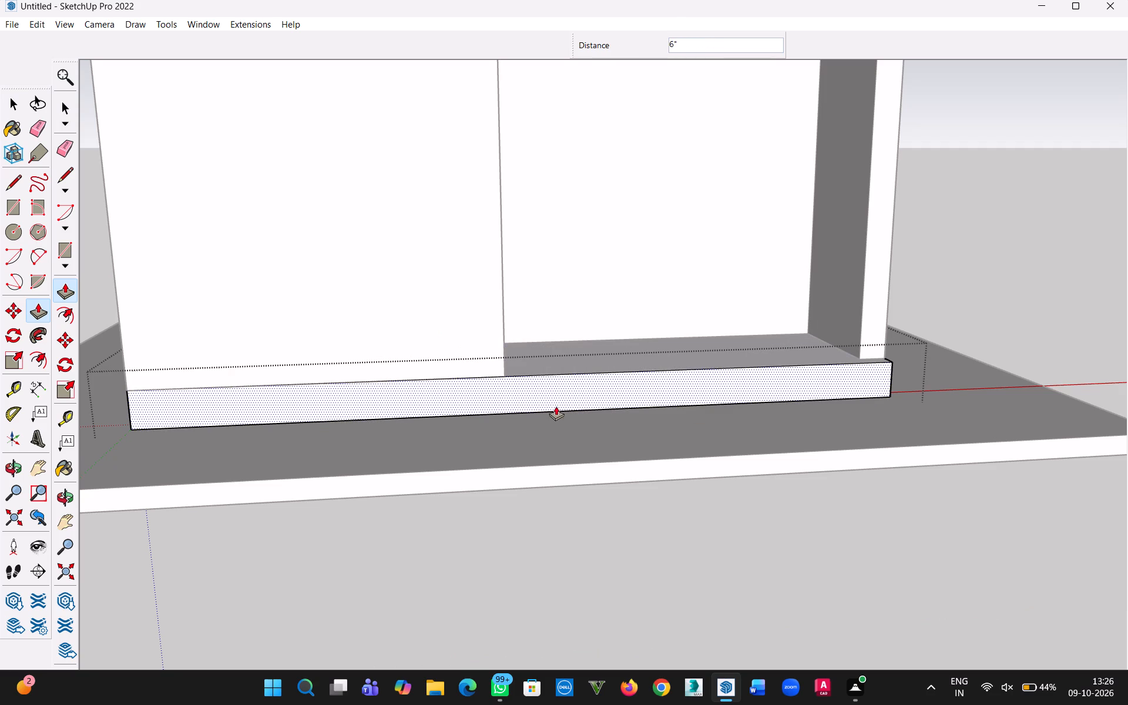
# Push/Pull the plinth's front face a further 2" outward, beyond the front panel.
pyautogui.click(552, 390)
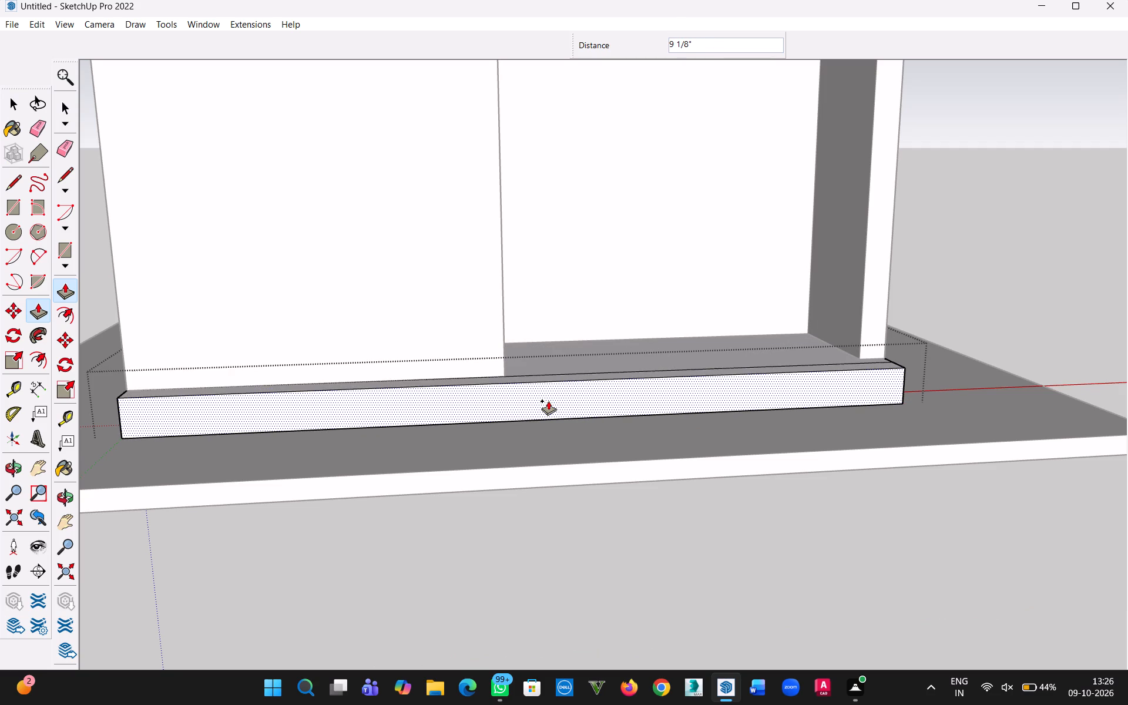
pyautogui.write('2"')
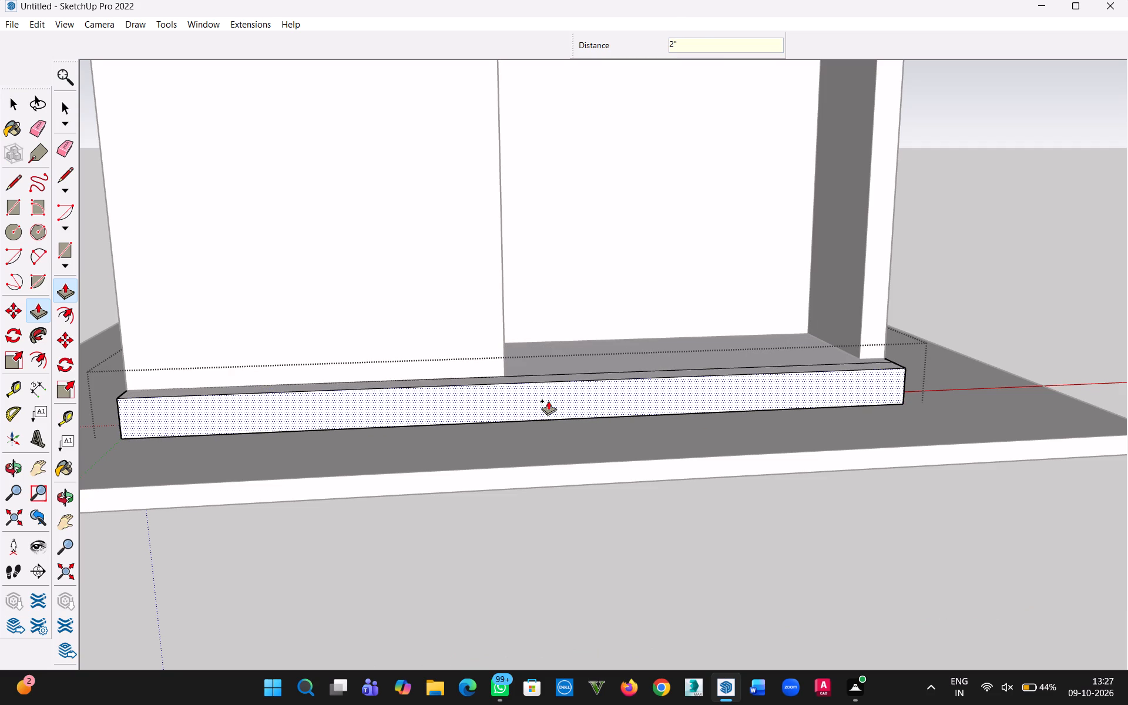
pyautogui.press('Return')
pyautogui.moveTo(676, 372); pyautogui.dragTo(662, 533, button='middle')
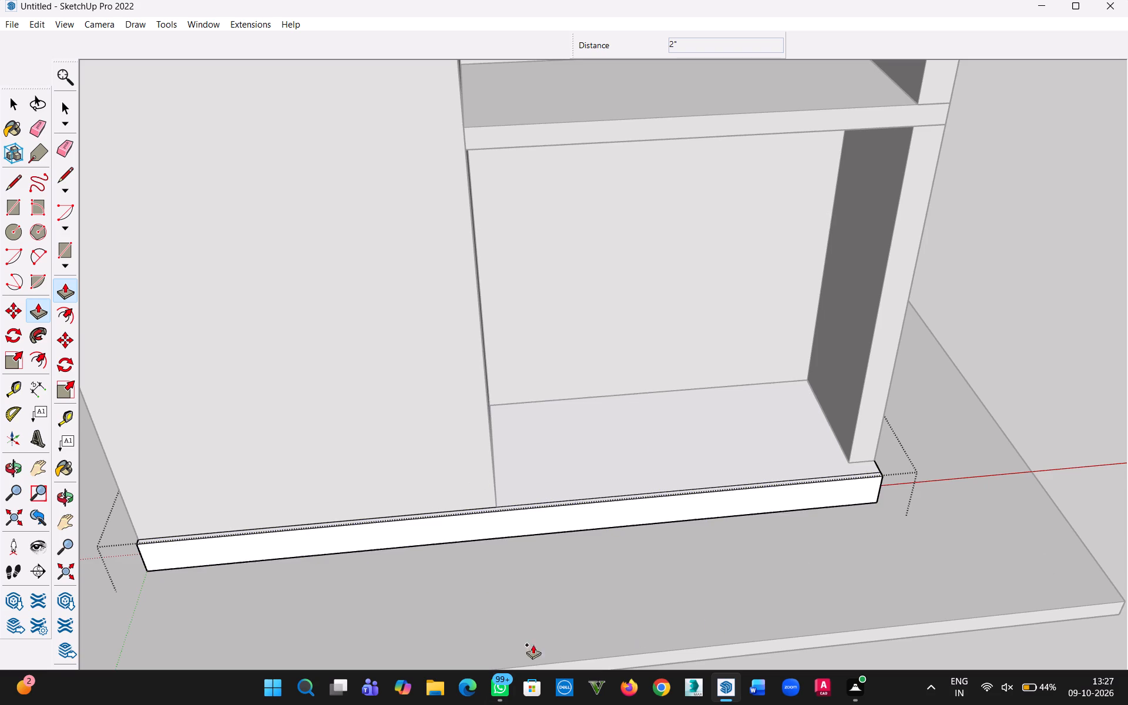
pyautogui.press('Escape')
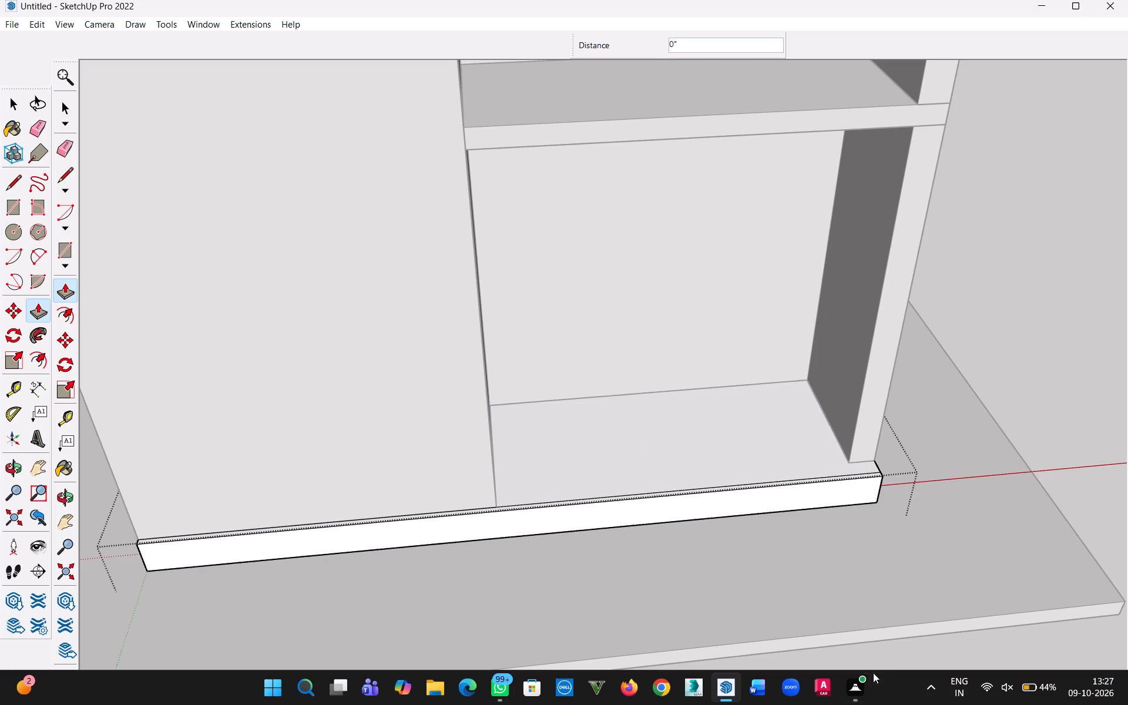
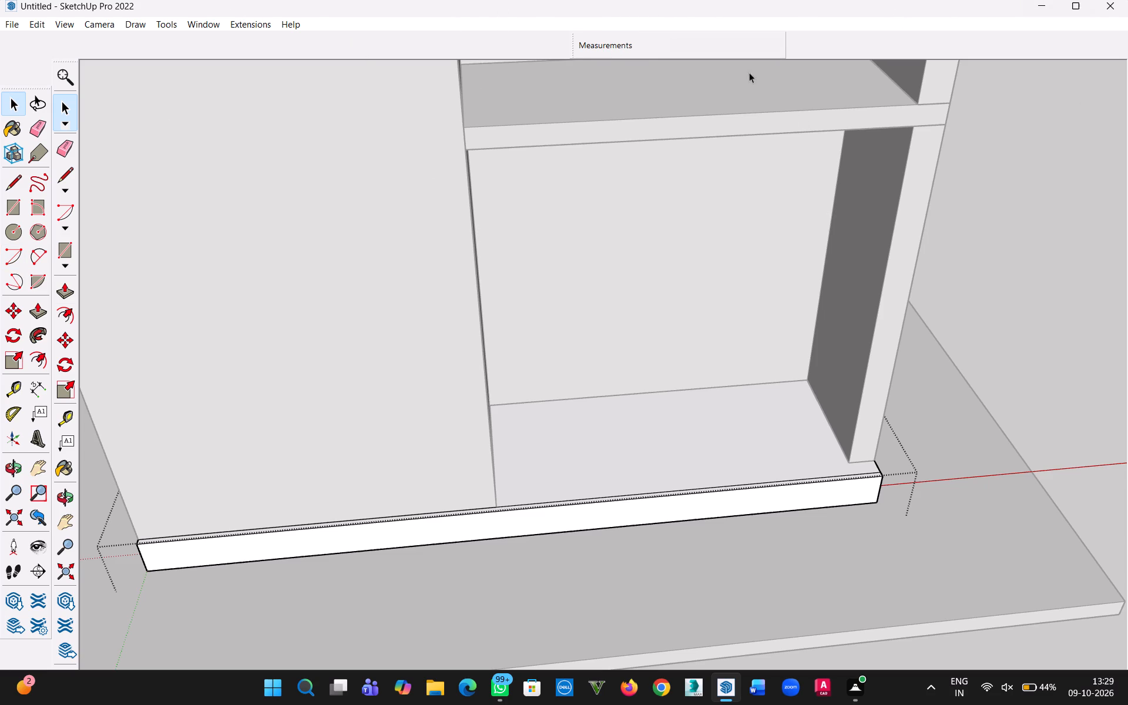
# Close the plinth group and return to the whole model.
pyautogui.moveTo(1001, 0); pyautogui.dragTo(994, 0, button='right')
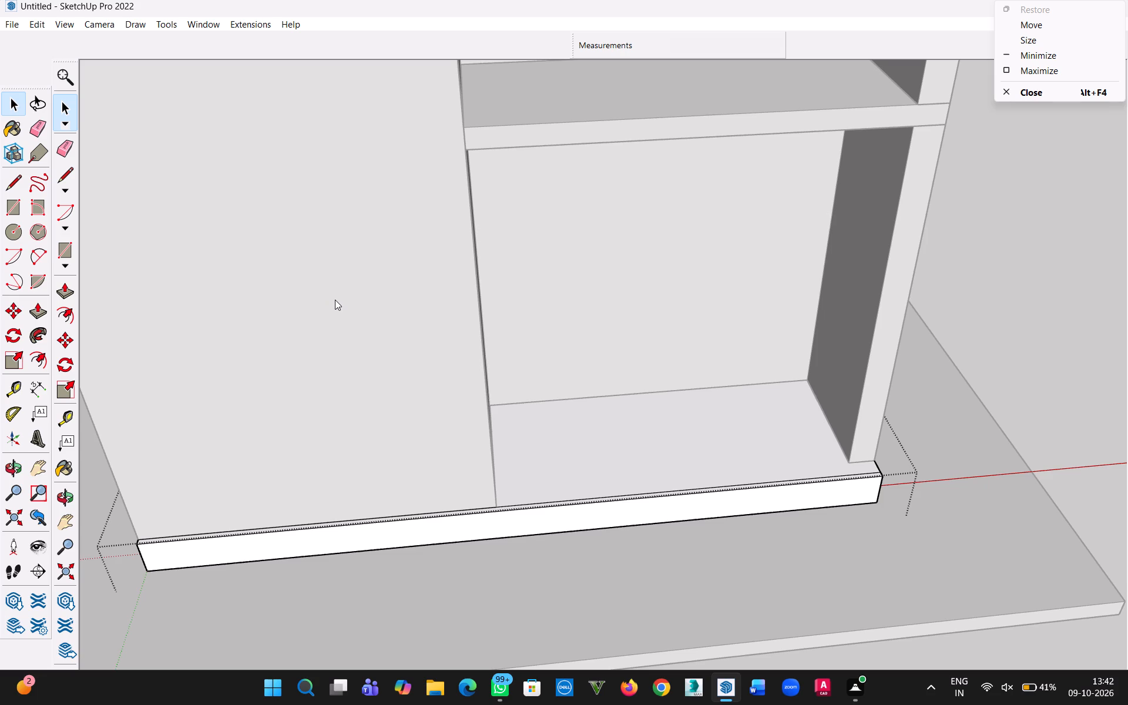
pyautogui.scroll(-4, 637, 290)
pyautogui.moveTo(622, 392); pyautogui.dragTo(592, 375, button='middle')
pyautogui.scroll(-3, 622, 404)
pyautogui.scroll(3, 621, 404)
pyautogui.scroll(-2, 621, 408)
pyautogui.scroll(5, 627, 417)
pyautogui.scroll(-5, 636, 431)
pyautogui.scroll(2, 637, 435)
pyautogui.click(760, 399)
pyautogui.moveTo(710, 402); pyautogui.dragTo(686, 351, button='middle')
pyautogui.scroll(-5, 686, 353)
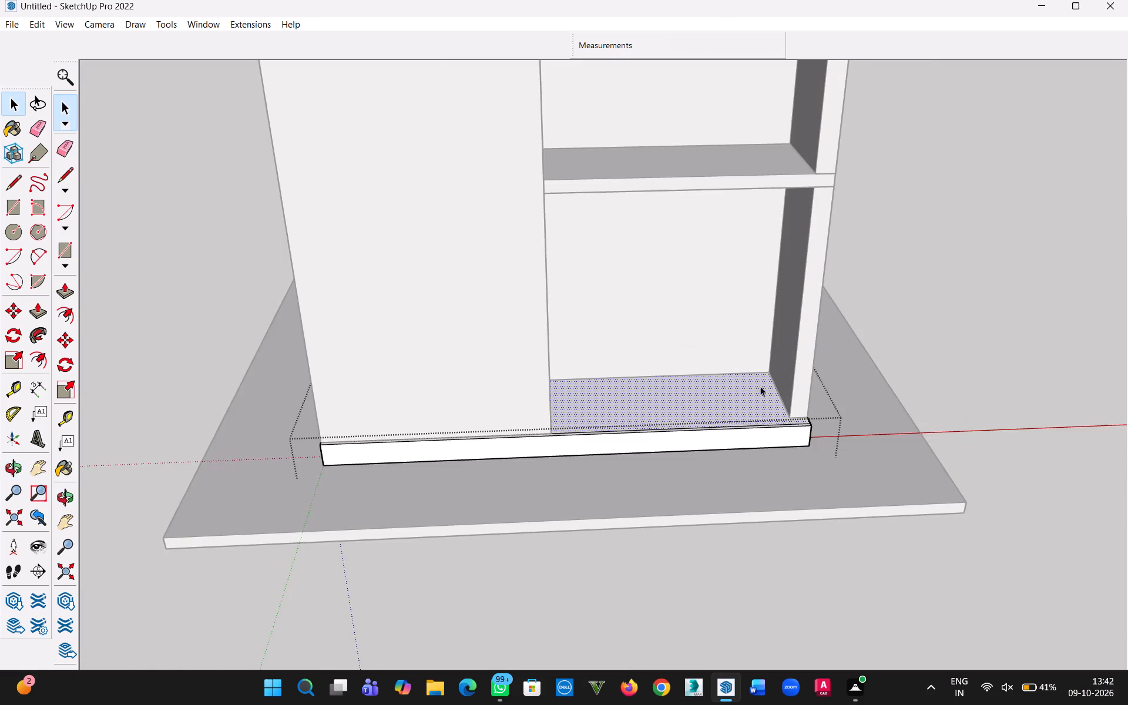
pyautogui.moveTo(781, 380); pyautogui.dragTo(948, 513, button='middle')
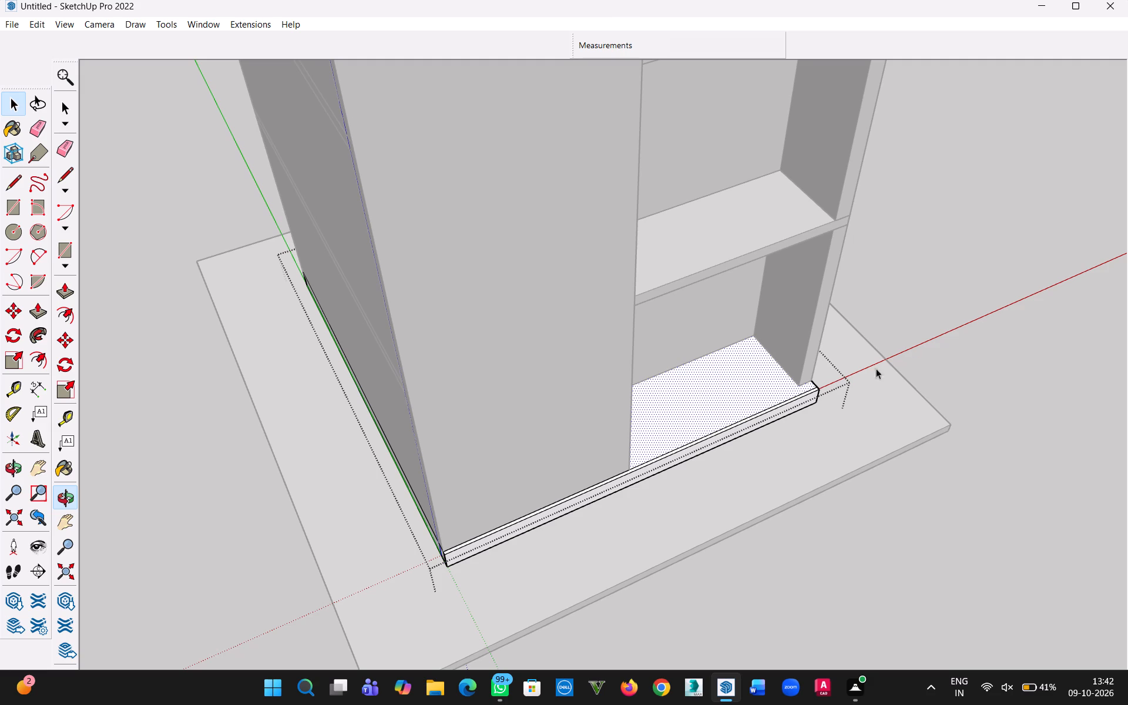
pyautogui.moveTo(824, 389); pyautogui.dragTo(578, 335, button='middle')
pyautogui.scroll(-6, 576, 348)
pyautogui.moveTo(579, 363); pyautogui.dragTo(829, 402, button='middle')
pyautogui.click(187, 231)
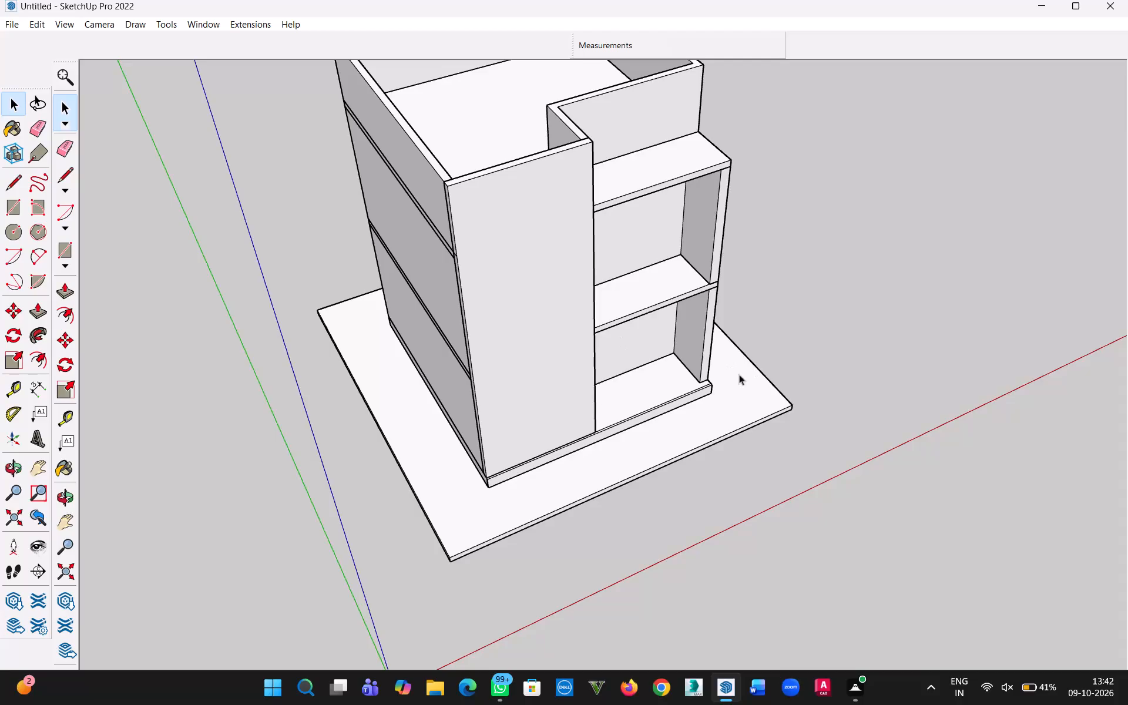
# Examine the front panel, side walls, floor slabs and projecting plinth from several angles.
pyautogui.scroll(10, 746, 395)
pyautogui.moveTo(479, 375); pyautogui.dragTo(258, 296, button='middle')
pyautogui.scroll(1, 419, 290)
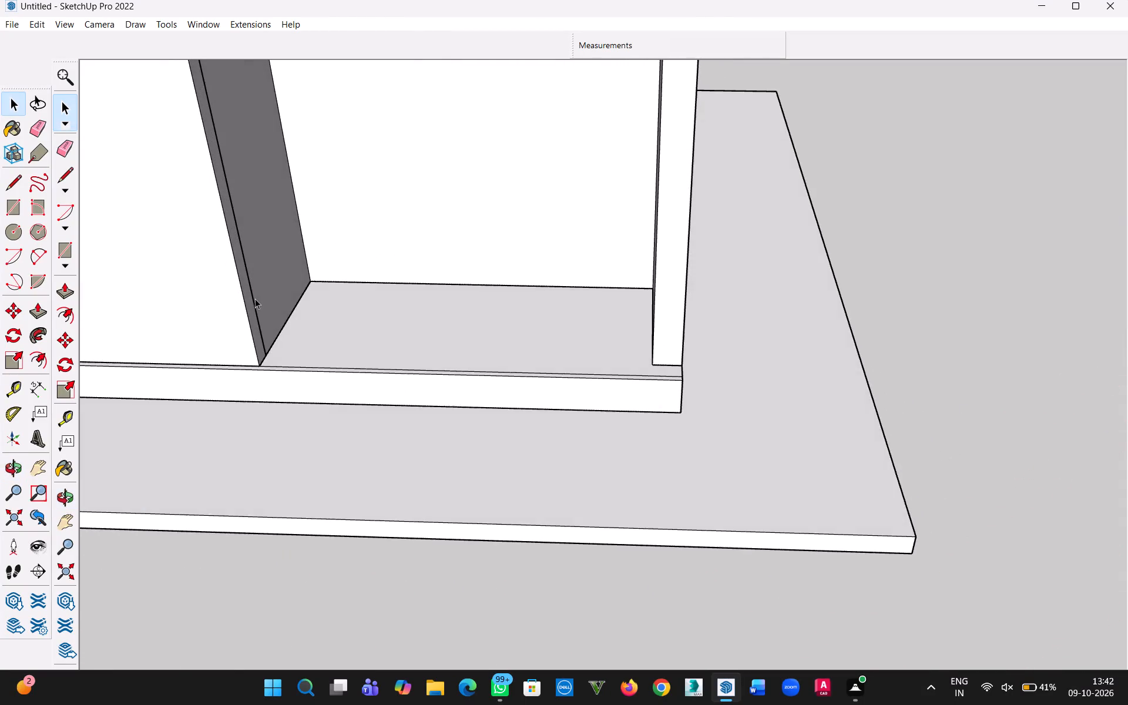
pyautogui.scroll(-6, 240, 333)
pyautogui.moveTo(246, 340); pyautogui.dragTo(454, 369, button='middle')
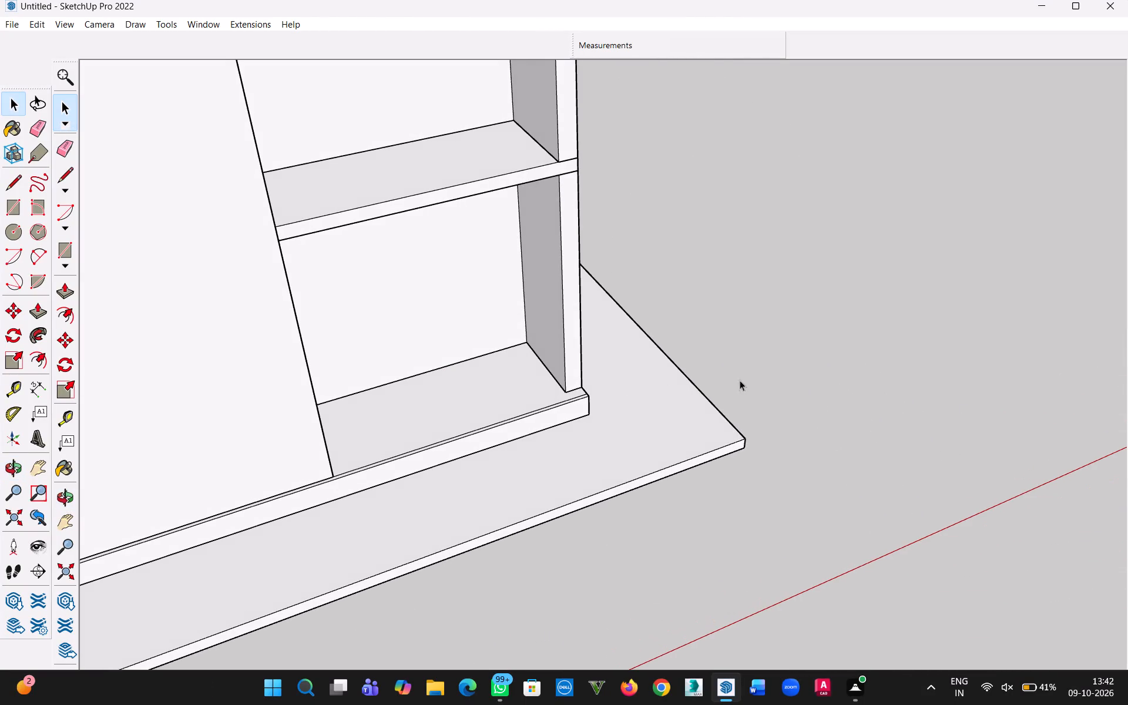
pyautogui.moveTo(403, 390); pyautogui.dragTo(677, 362, button='middle')
pyautogui.scroll(-4, 644, 395)
pyautogui.moveTo(562, 482); pyautogui.dragTo(481, 434, button='middle')
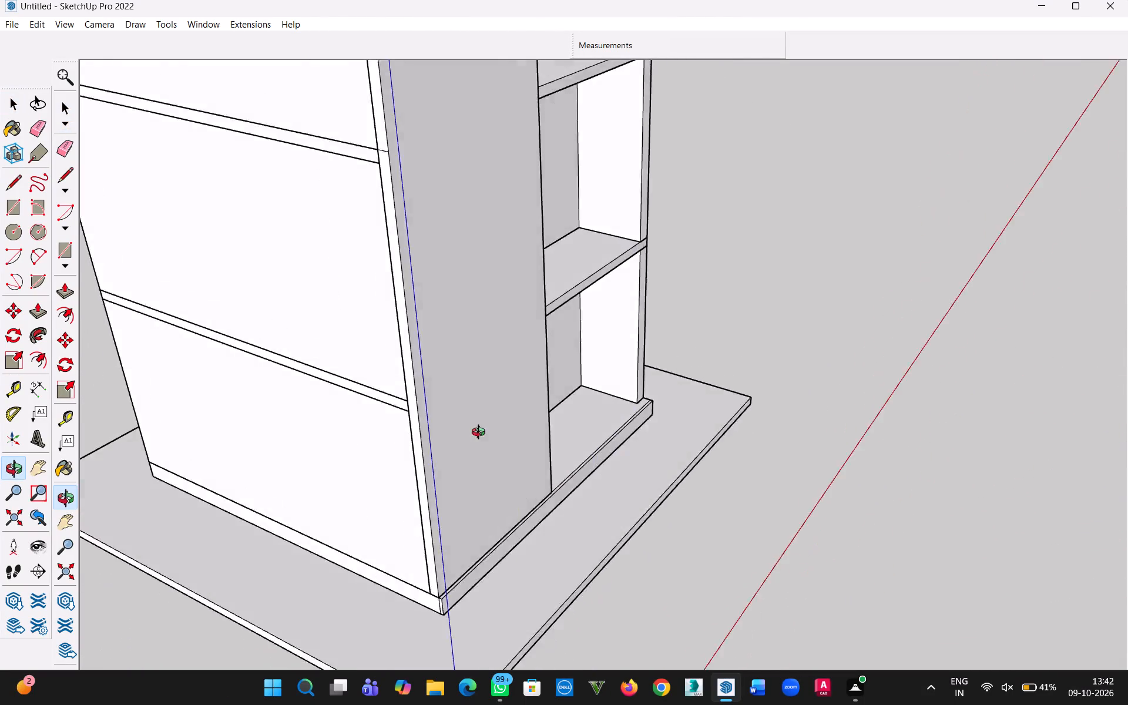
pyautogui.moveTo(481, 434); pyautogui.dragTo(628, 335, button='middle')
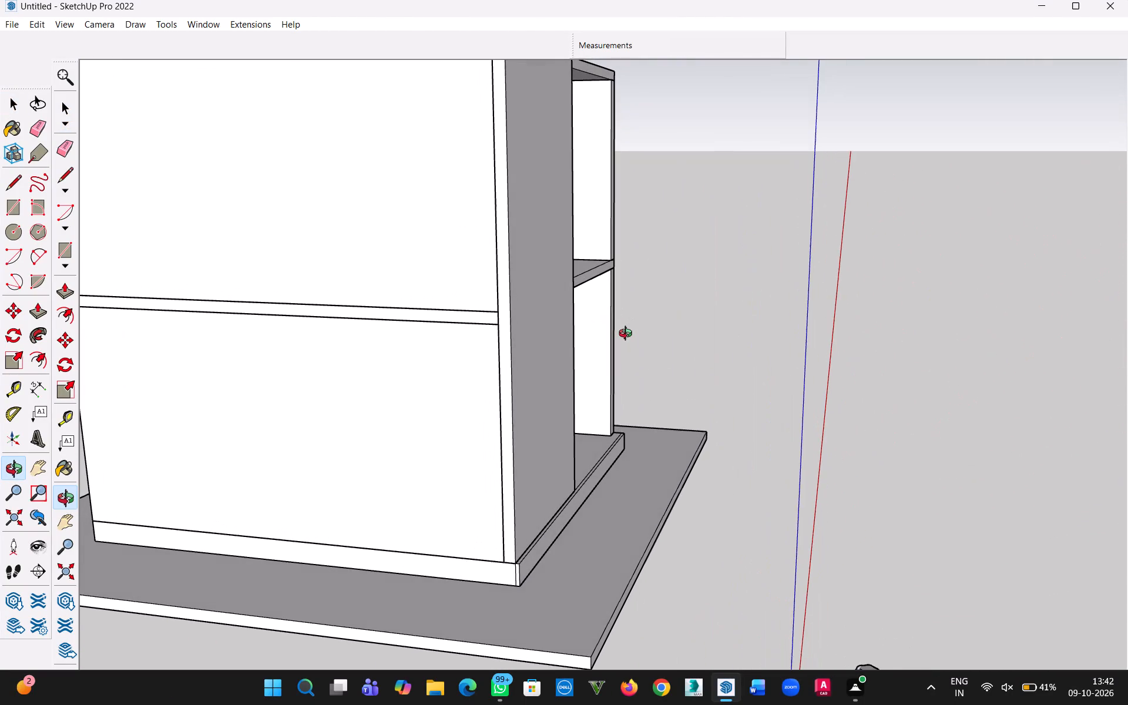
pyautogui.moveTo(628, 335); pyautogui.dragTo(304, 468, button='middle')
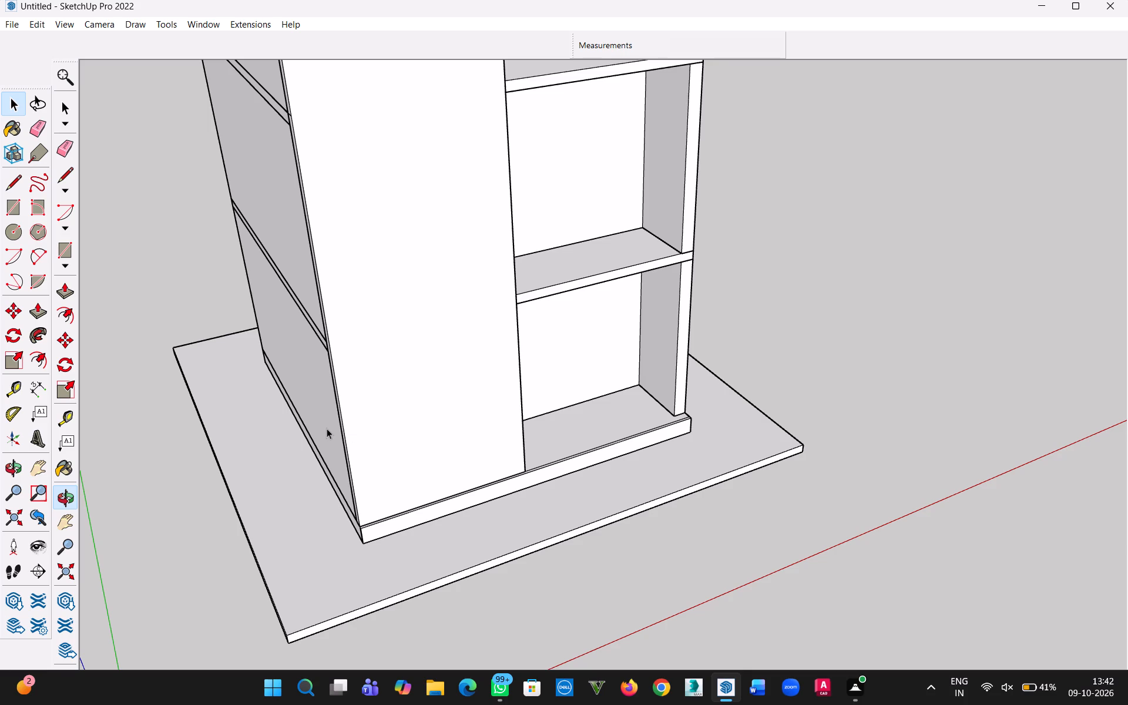
pyautogui.rightClick(410, 380)
pyautogui.moveTo(410, 380); pyautogui.dragTo(662, 353, button='middle')
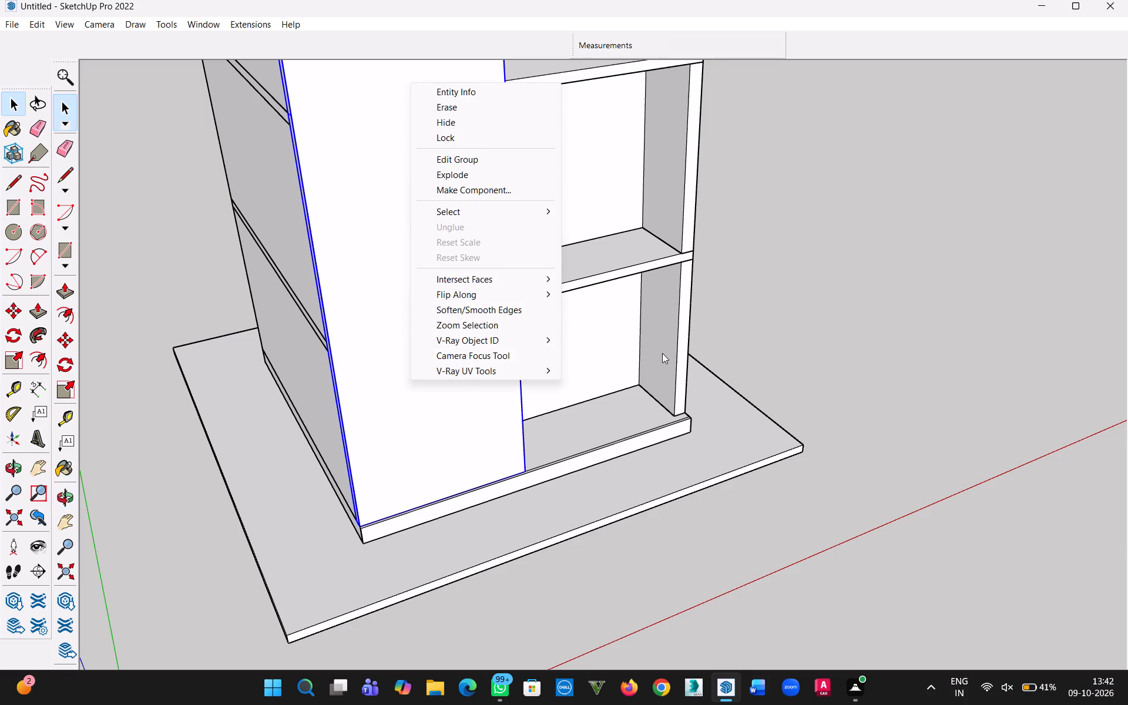
pyautogui.moveTo(662, 353); pyautogui.dragTo(679, 366, button='middle')
pyautogui.click(863, 341)
pyautogui.moveTo(566, 392); pyautogui.dragTo(888, 395, button='middle')
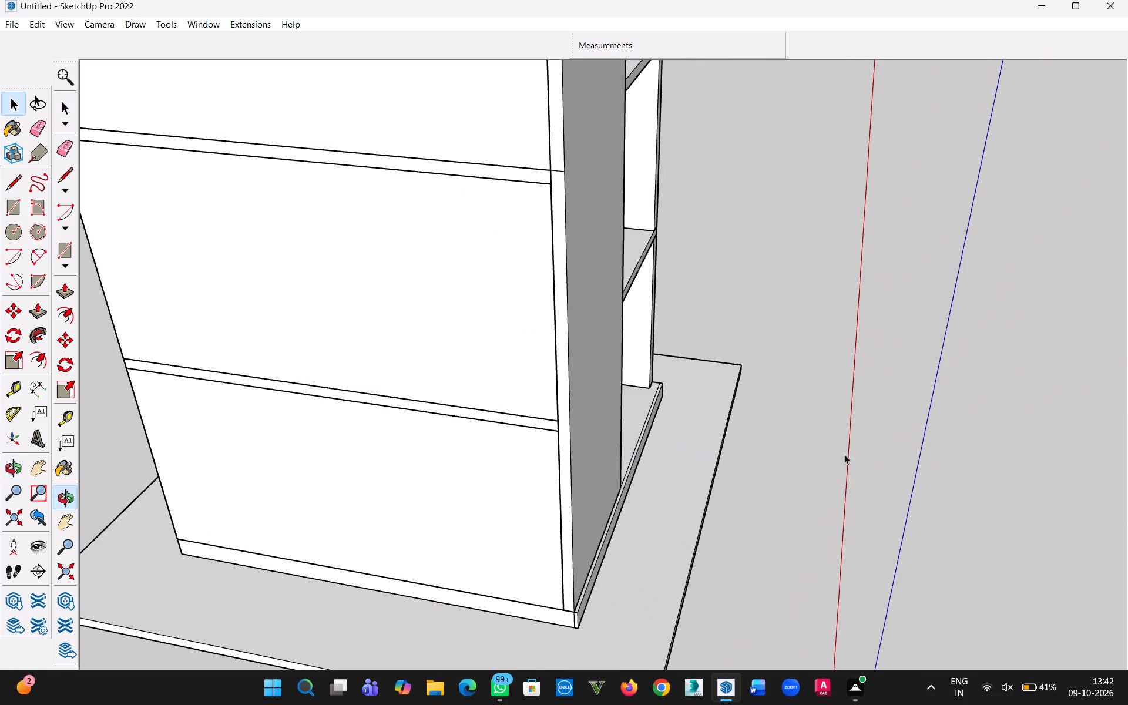
pyautogui.click(829, 458)
pyautogui.moveTo(783, 475); pyautogui.dragTo(307, 476, button='middle')
pyautogui.scroll(-7, 310, 453)
pyautogui.moveTo(320, 418); pyautogui.dragTo(372, 384, button='middle')
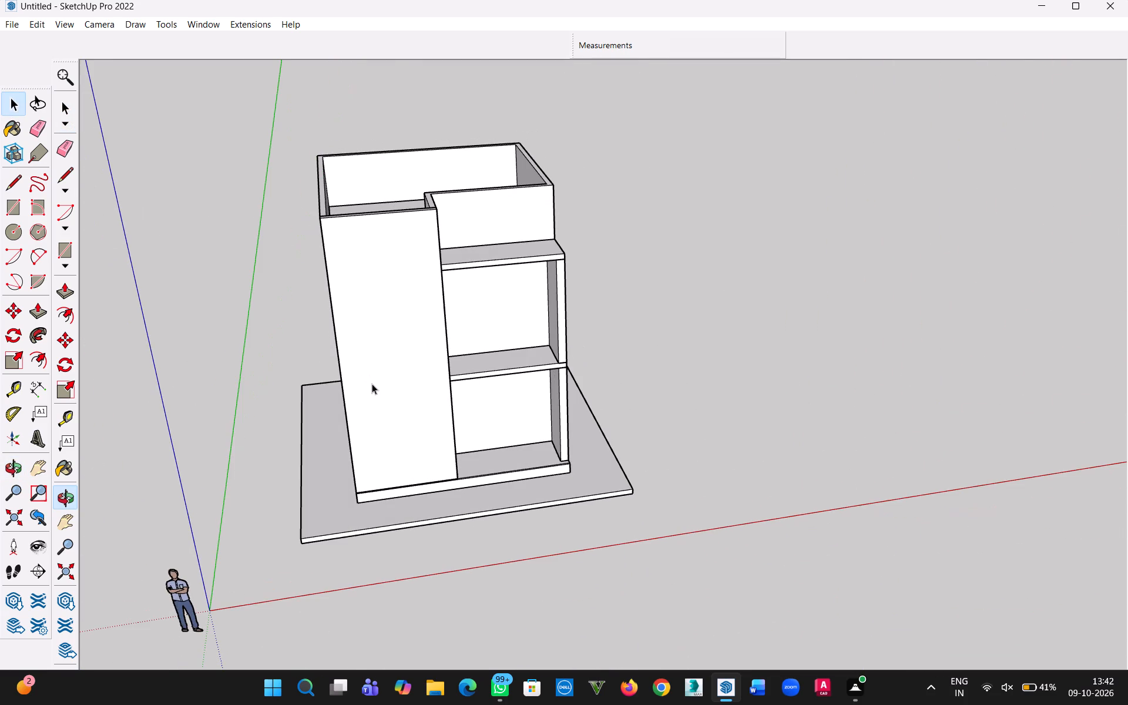
pyautogui.moveTo(341, 341); pyautogui.dragTo(664, 379, button='middle')
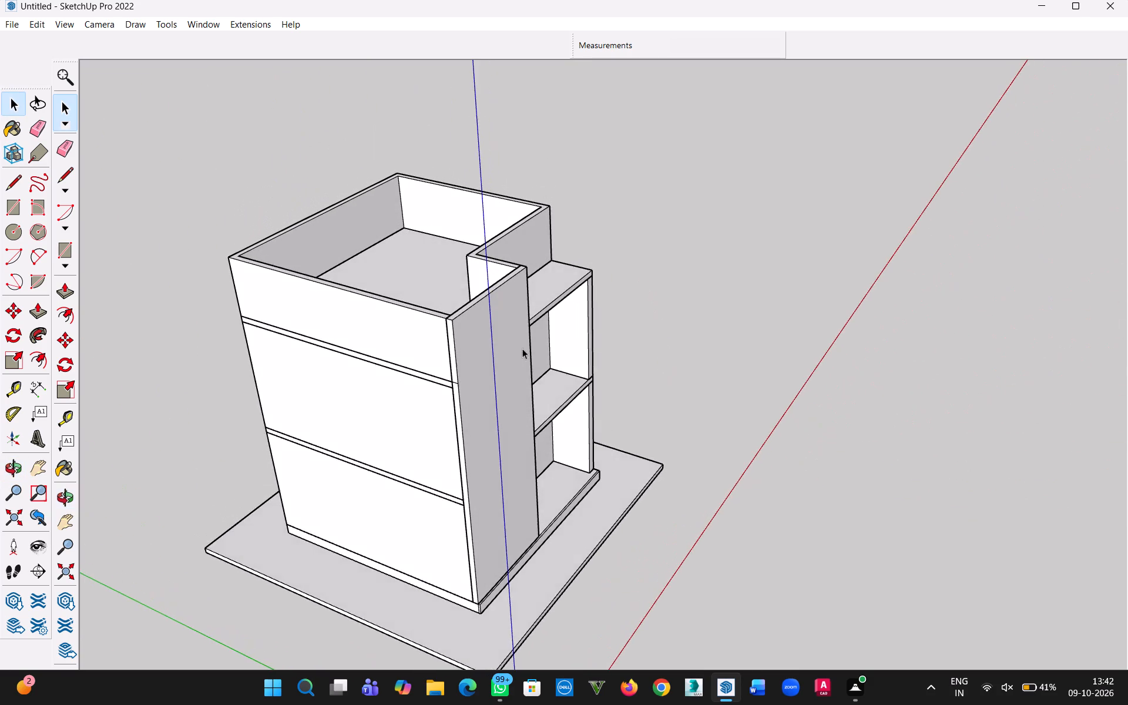
pyautogui.scroll(10, 419, 320)
pyautogui.moveTo(504, 368); pyautogui.dragTo(0, 360, button='middle')
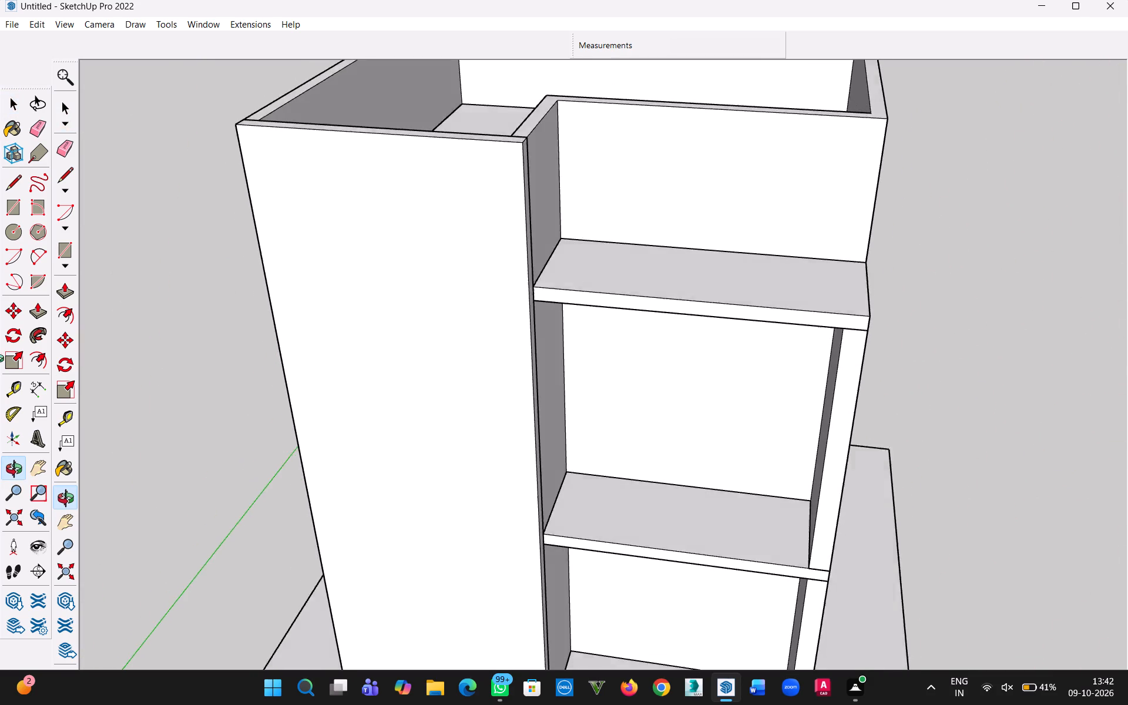
pyautogui.moveTo(0, 360); pyautogui.dragTo(34, 341, button='middle')
pyautogui.moveTo(464, 377); pyautogui.dragTo(208, 385, button='middle')
pyautogui.moveTo(211, 351); pyautogui.dragTo(388, 289, button='middle')
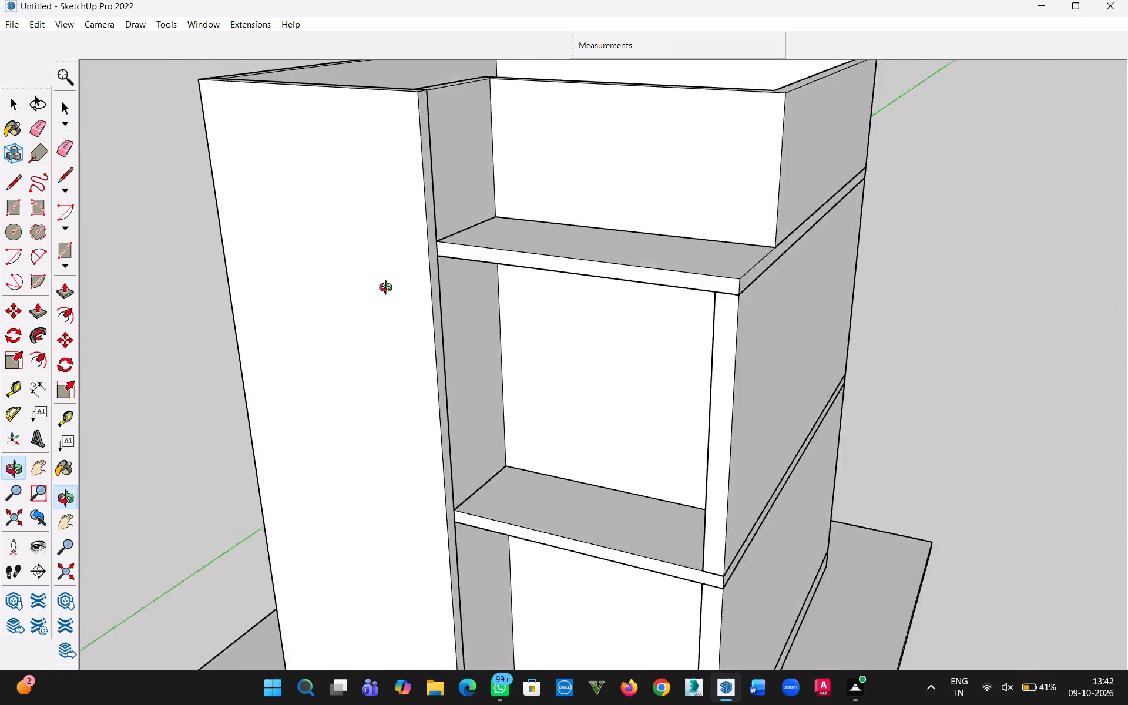
pyautogui.moveTo(388, 289); pyautogui.dragTo(457, 261, button='middle')
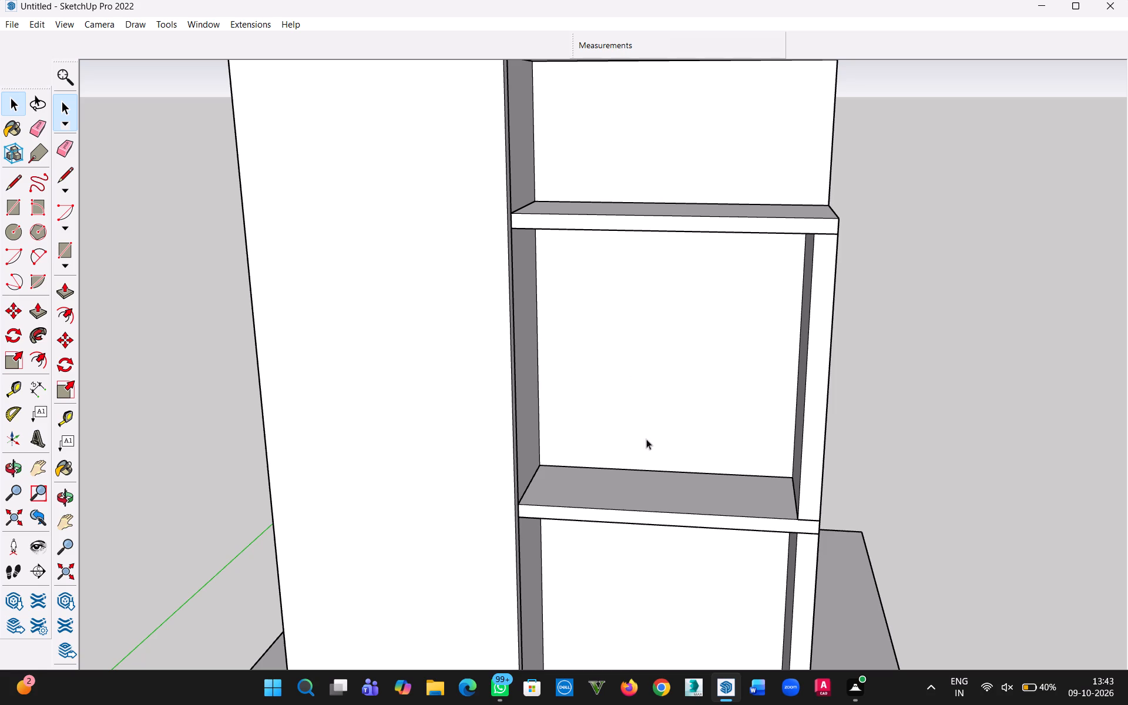
pyautogui.press('h')
pyautogui.moveTo(653, 430); pyautogui.dragTo(658, 220)
pyautogui.moveTo(604, 303); pyautogui.dragTo(681, 395, button='middle')
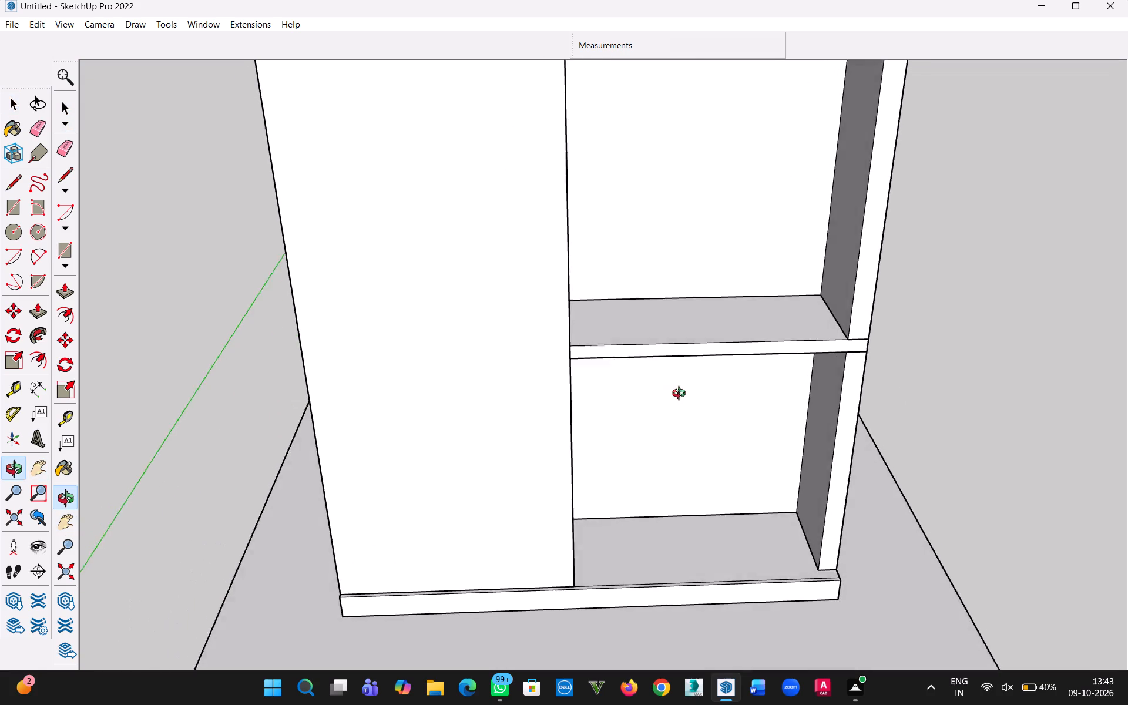
pyautogui.moveTo(681, 395); pyautogui.dragTo(714, 414, button='middle')
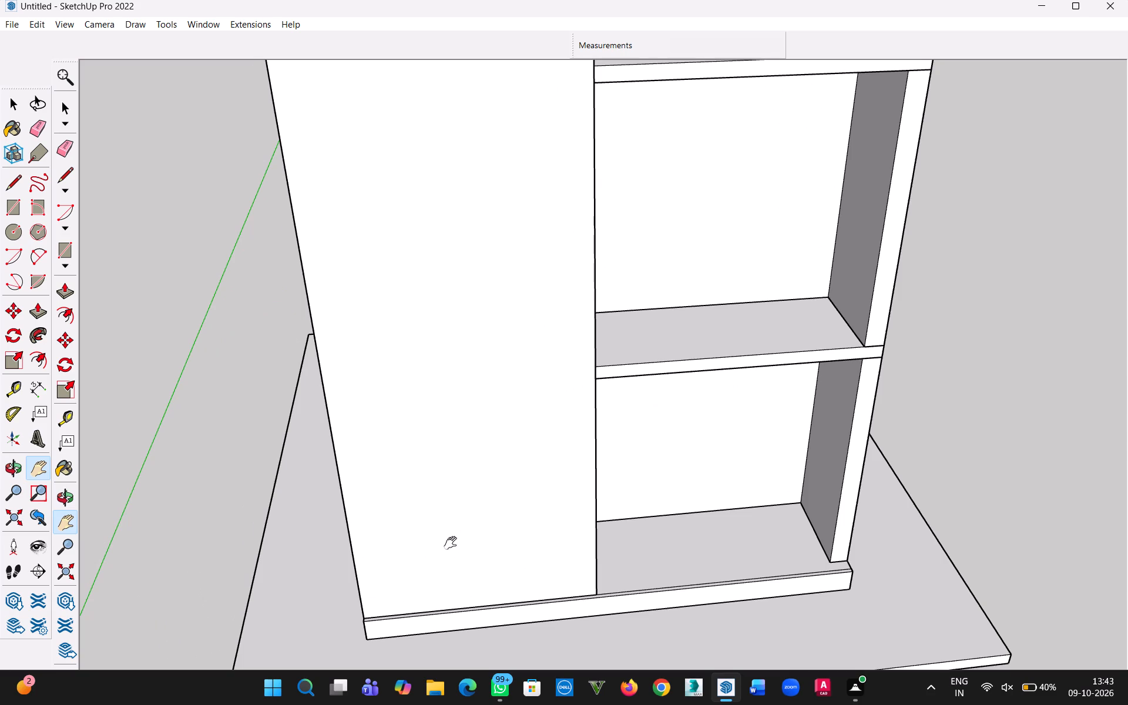
pyautogui.scroll(5, 446, 552)
pyautogui.scroll(-9, 445, 551)
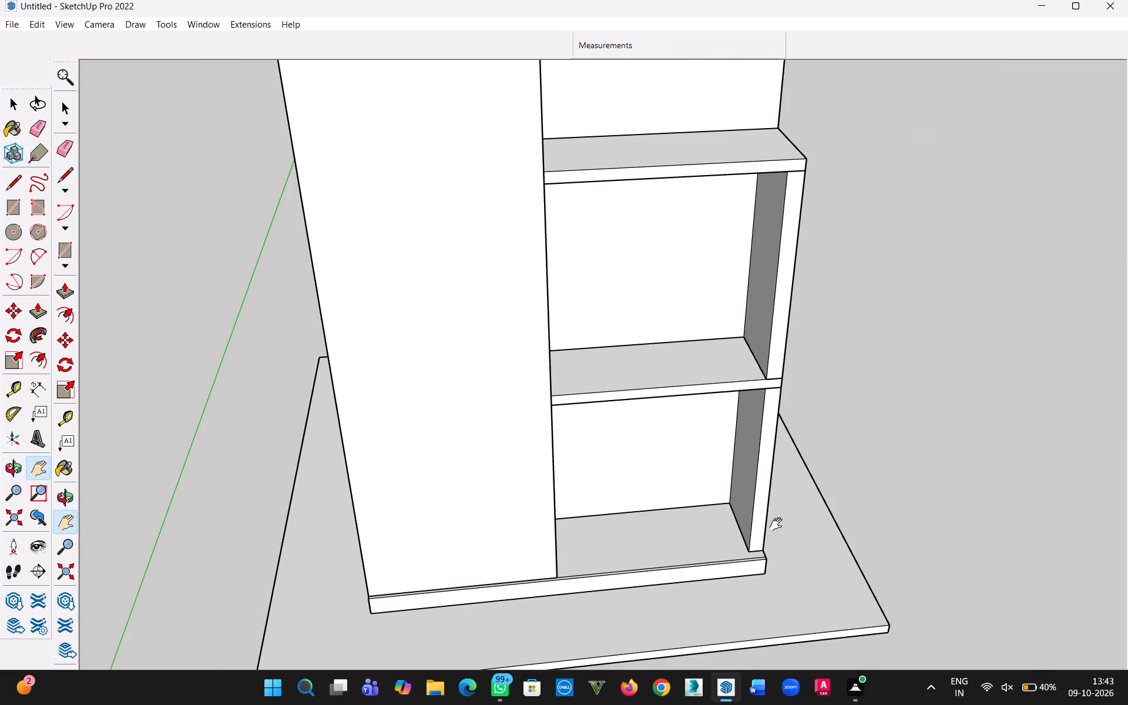
pyautogui.scroll(3, 758, 503)
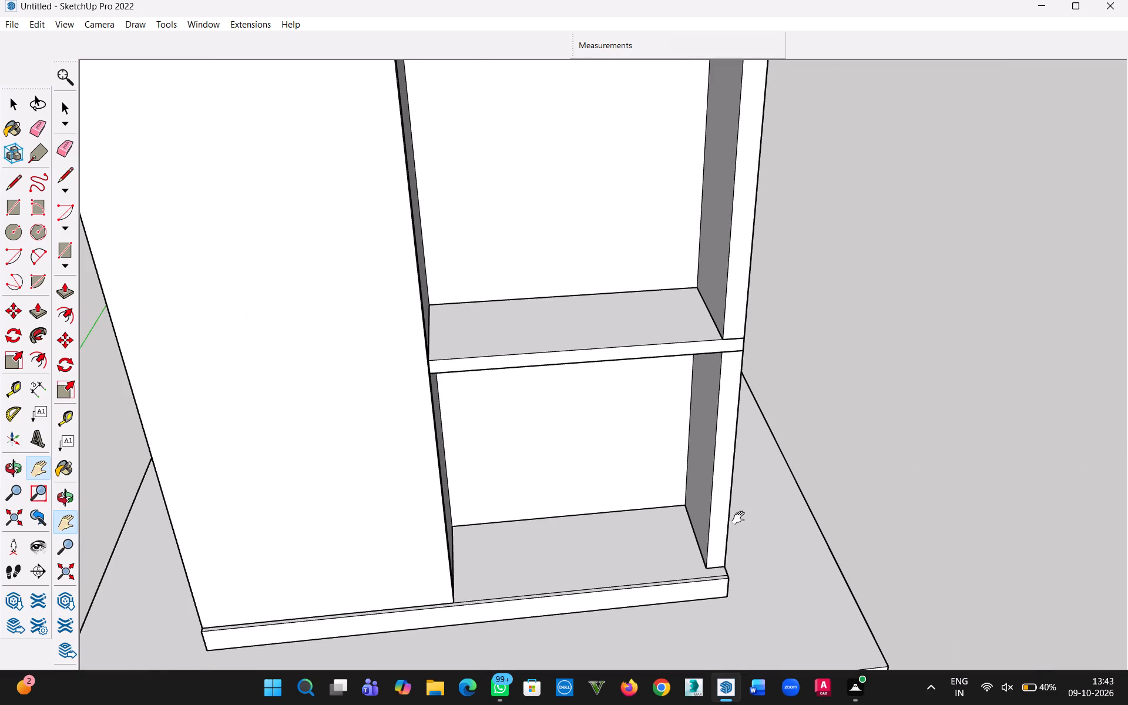
pyautogui.moveTo(737, 518); pyautogui.dragTo(561, 460, button='middle')
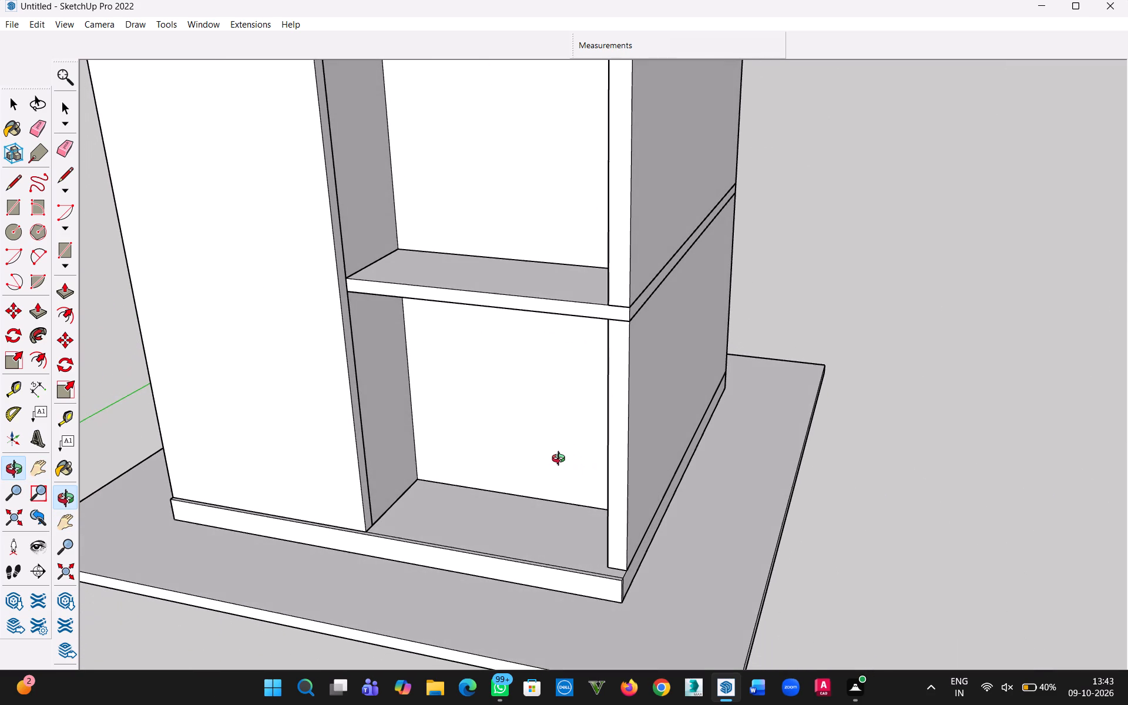
pyautogui.moveTo(561, 460); pyautogui.dragTo(566, 461, button='middle')
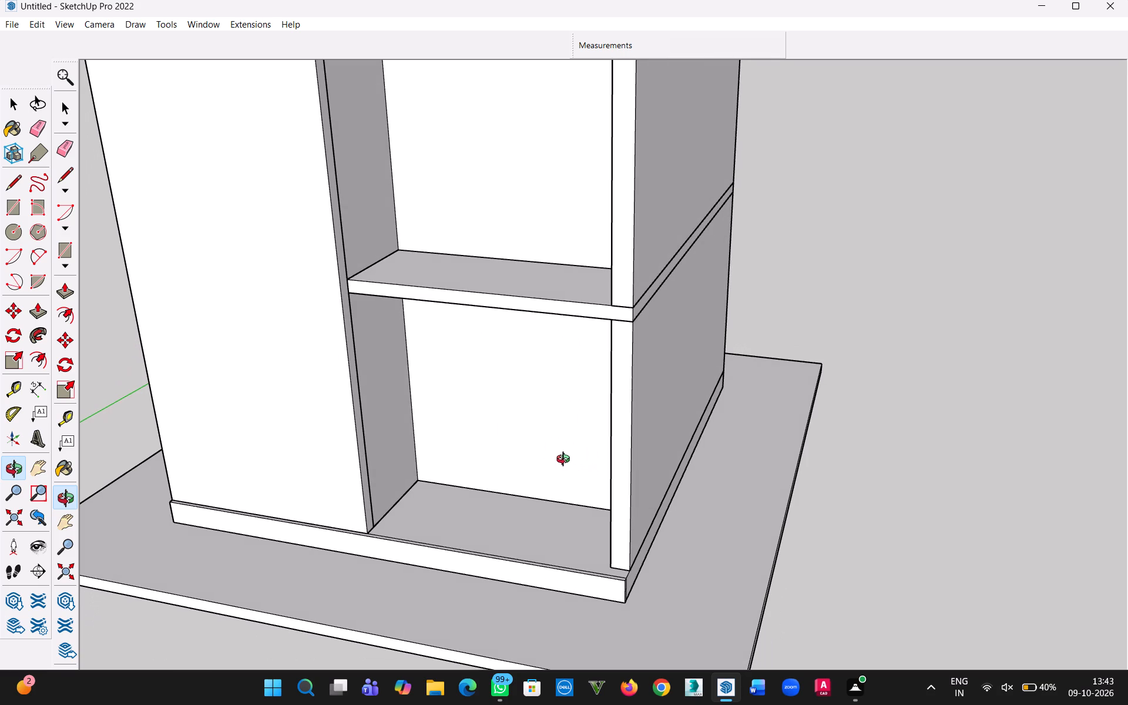
pyautogui.moveTo(566, 461); pyautogui.dragTo(515, 456, button='middle')
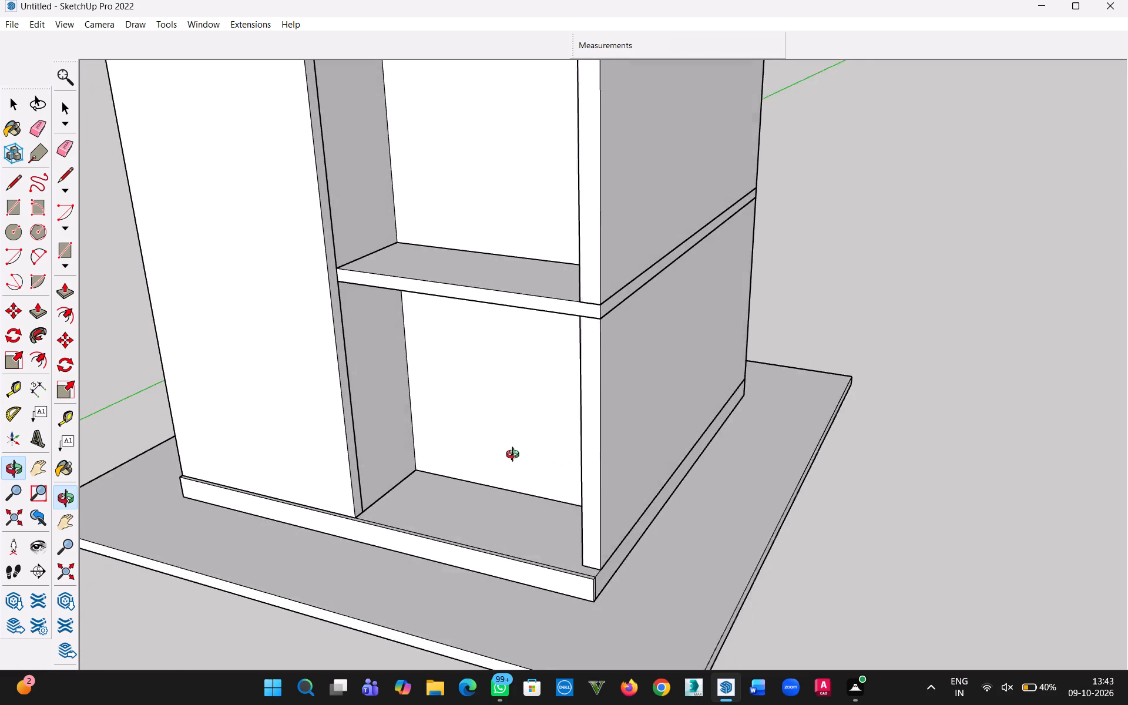
pyautogui.moveTo(515, 456); pyautogui.dragTo(633, 384, button='middle')
# Open the ground-floor wall group and Push/Pull the side wall's front end face 8" outward, flush with the plinth's front.
pyautogui.click(16, 108)
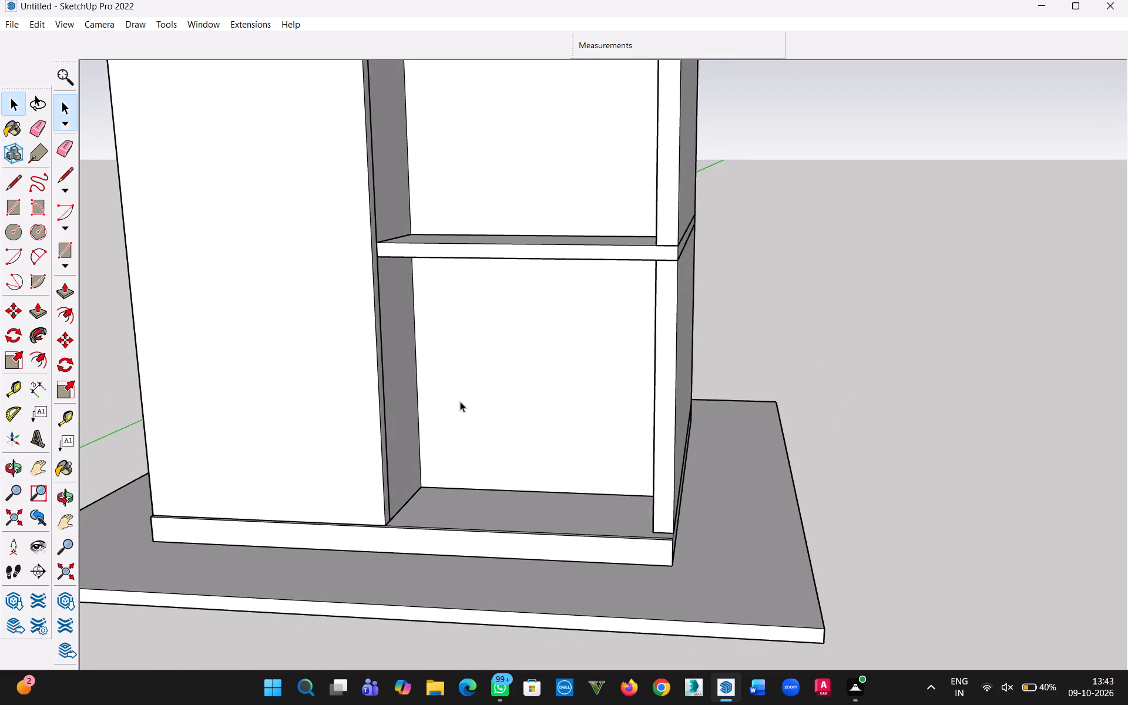
pyautogui.moveTo(460, 402); pyautogui.dragTo(572, 423, button='middle')
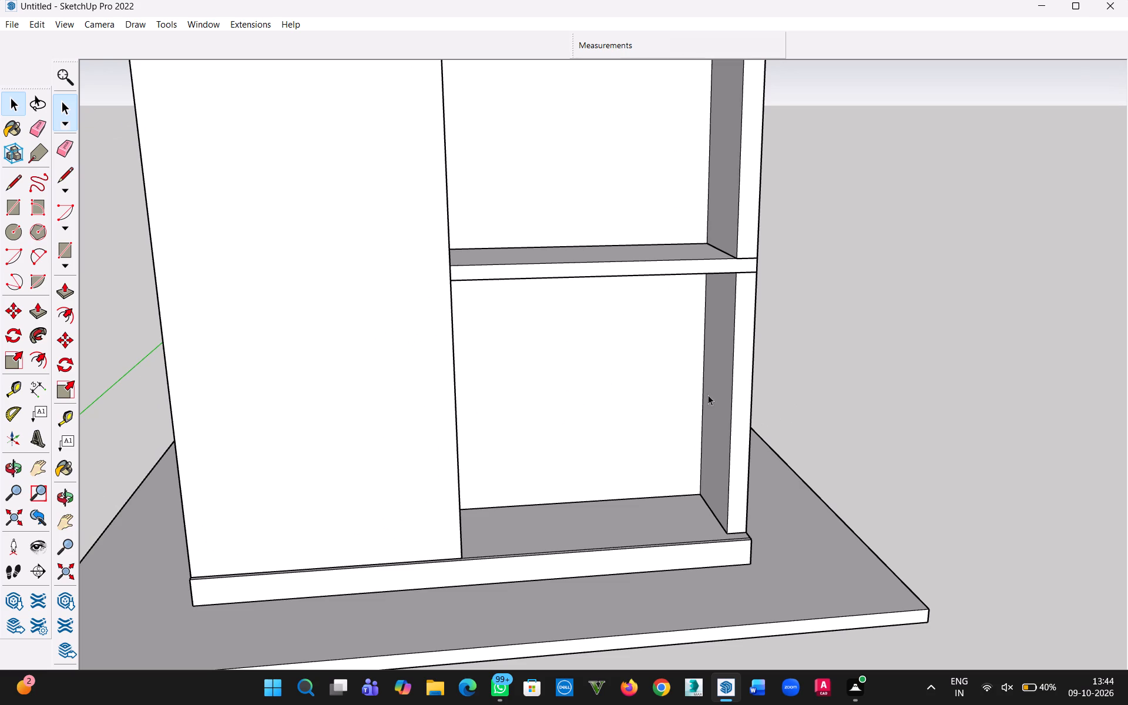
pyautogui.doubleClick(737, 403)
pyautogui.click(737, 403)
pyautogui.press('p')
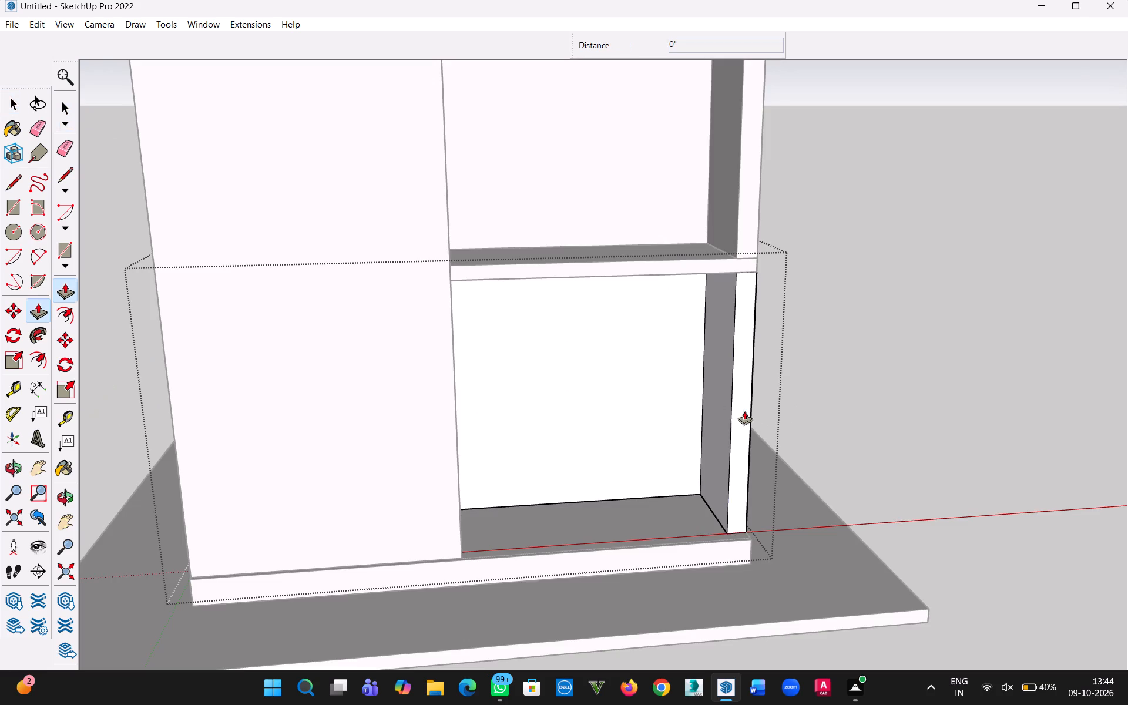
pyautogui.click(744, 399)
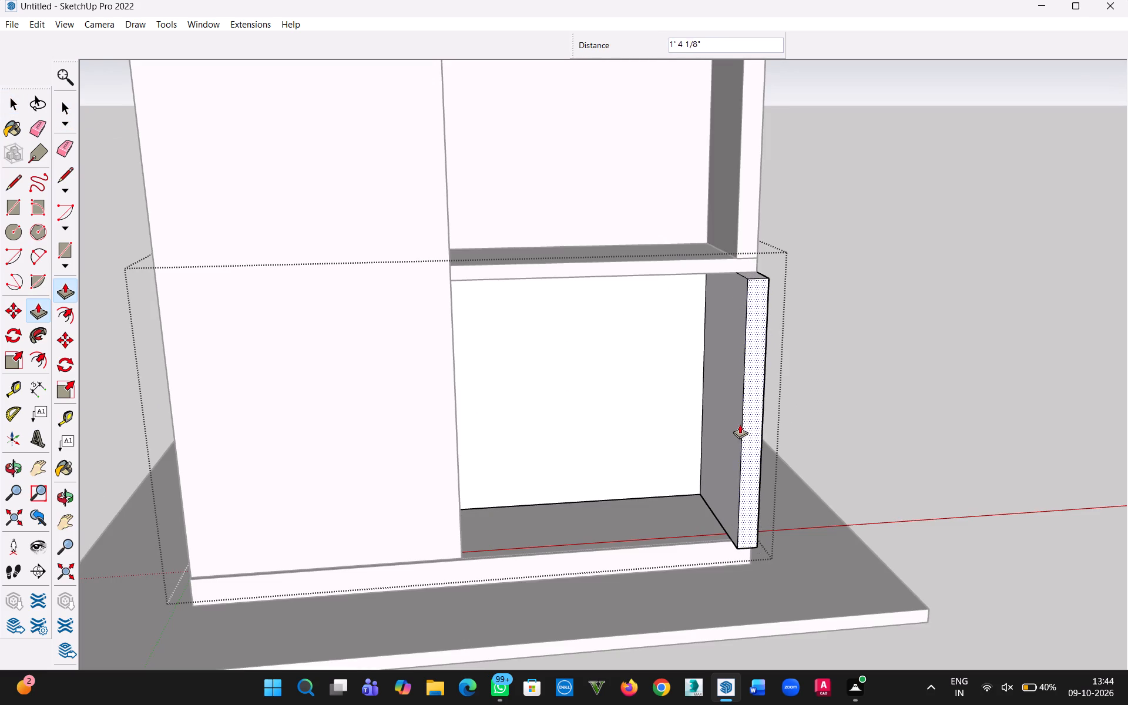
pyautogui.scroll(1, 704, 427)
pyautogui.moveTo(704, 427); pyautogui.dragTo(870, 452, button='middle')
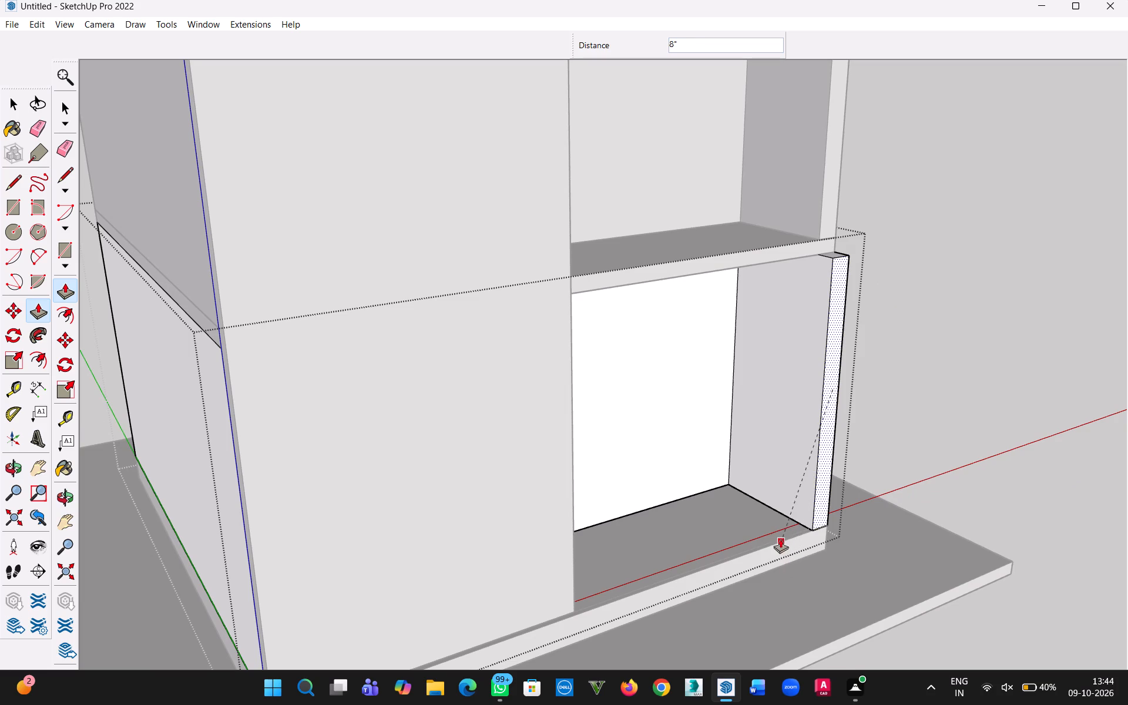
pyautogui.click(785, 545)
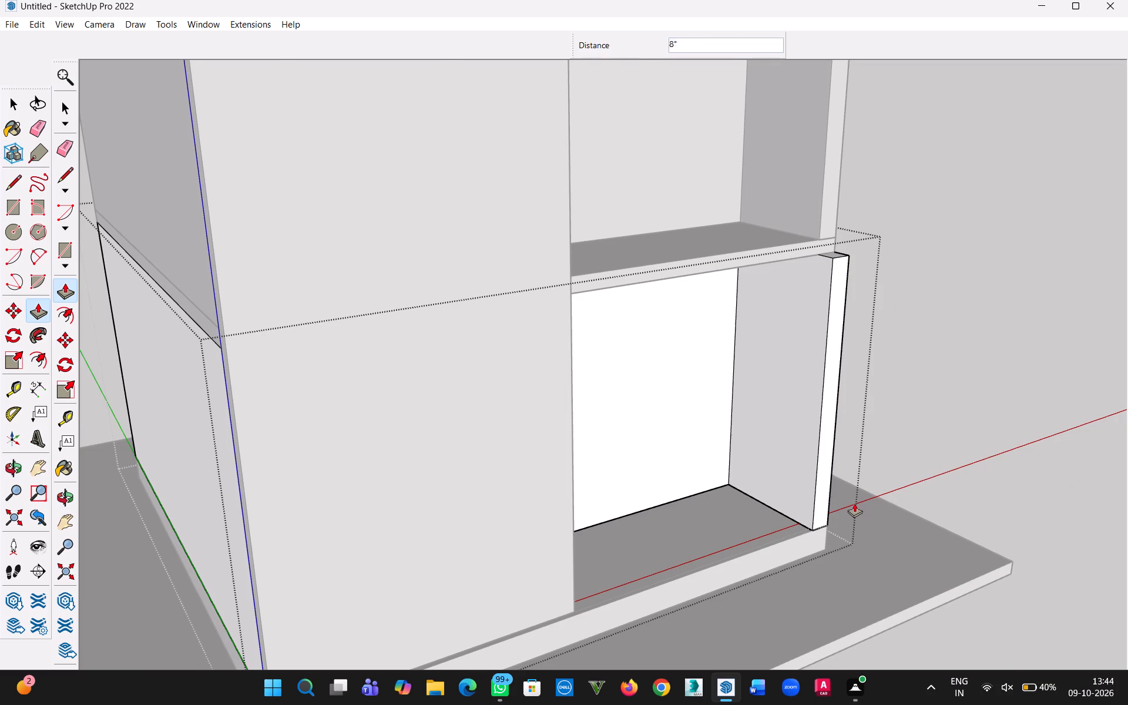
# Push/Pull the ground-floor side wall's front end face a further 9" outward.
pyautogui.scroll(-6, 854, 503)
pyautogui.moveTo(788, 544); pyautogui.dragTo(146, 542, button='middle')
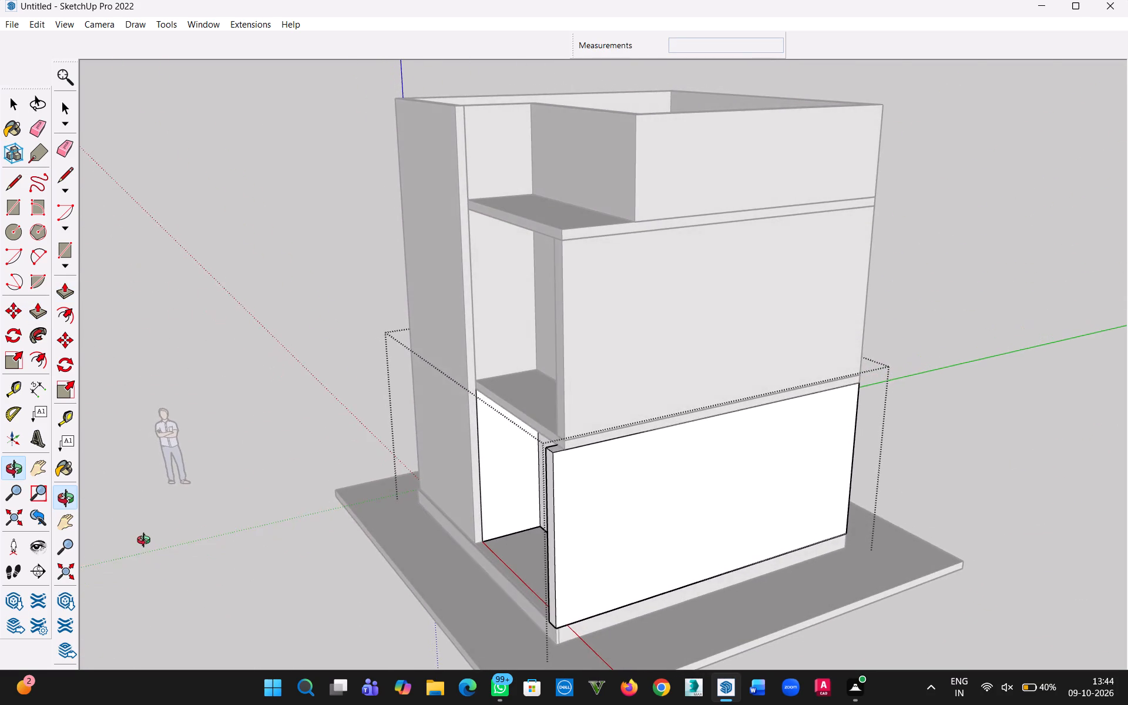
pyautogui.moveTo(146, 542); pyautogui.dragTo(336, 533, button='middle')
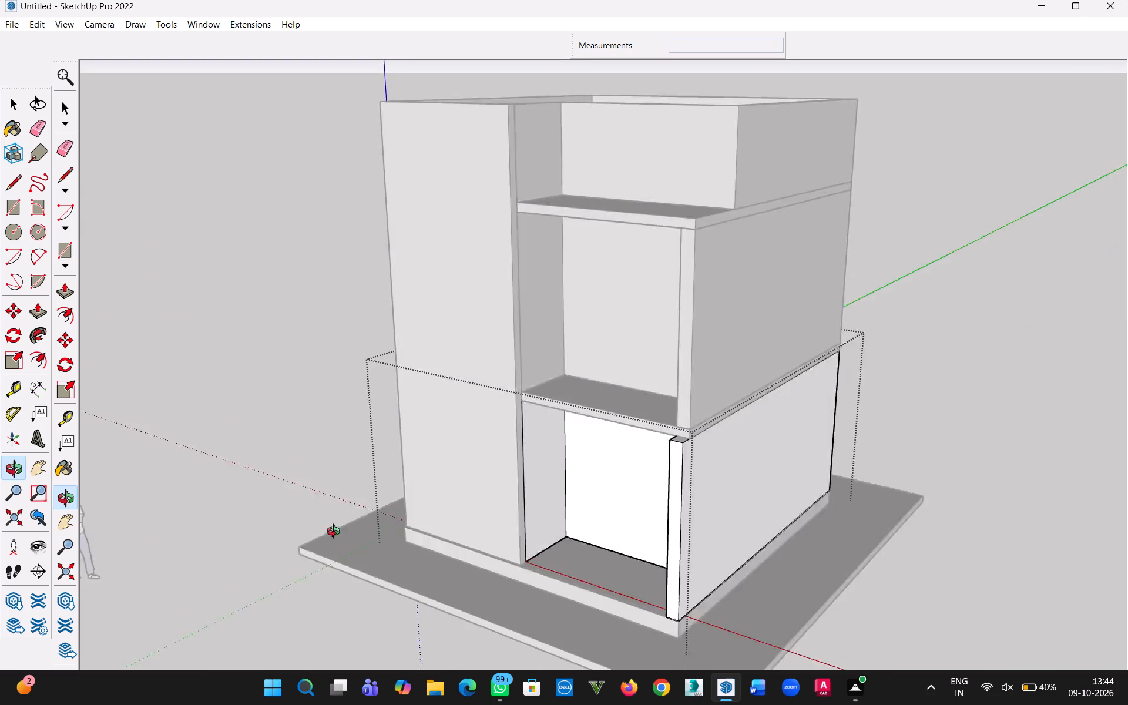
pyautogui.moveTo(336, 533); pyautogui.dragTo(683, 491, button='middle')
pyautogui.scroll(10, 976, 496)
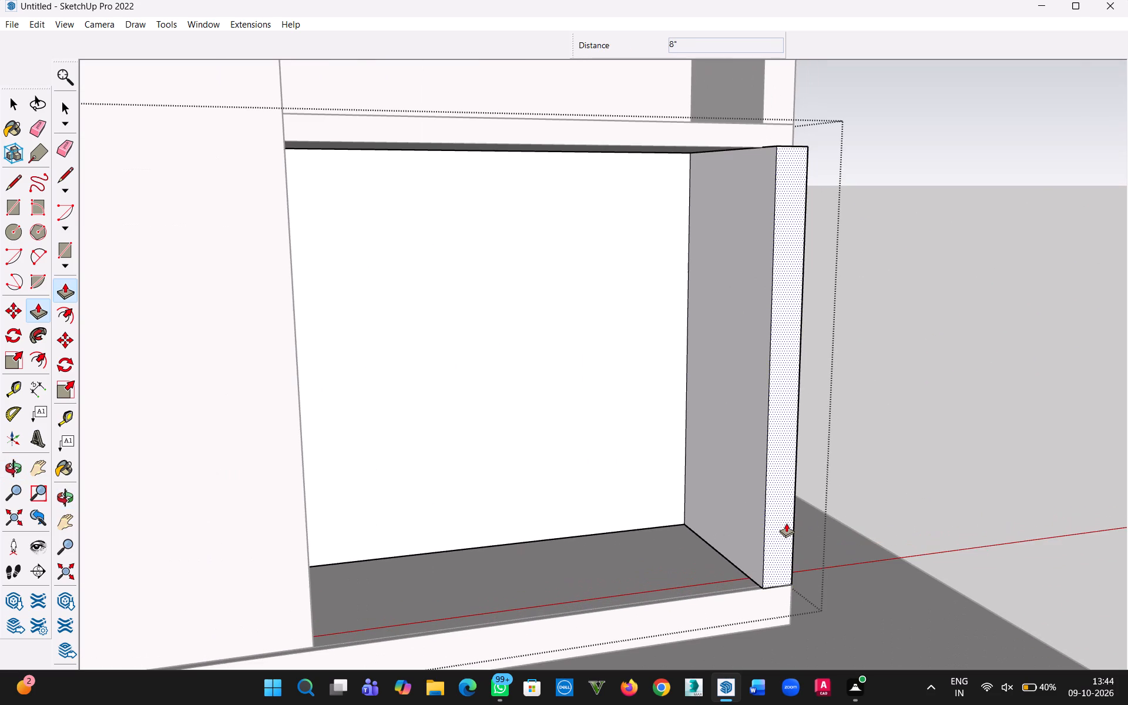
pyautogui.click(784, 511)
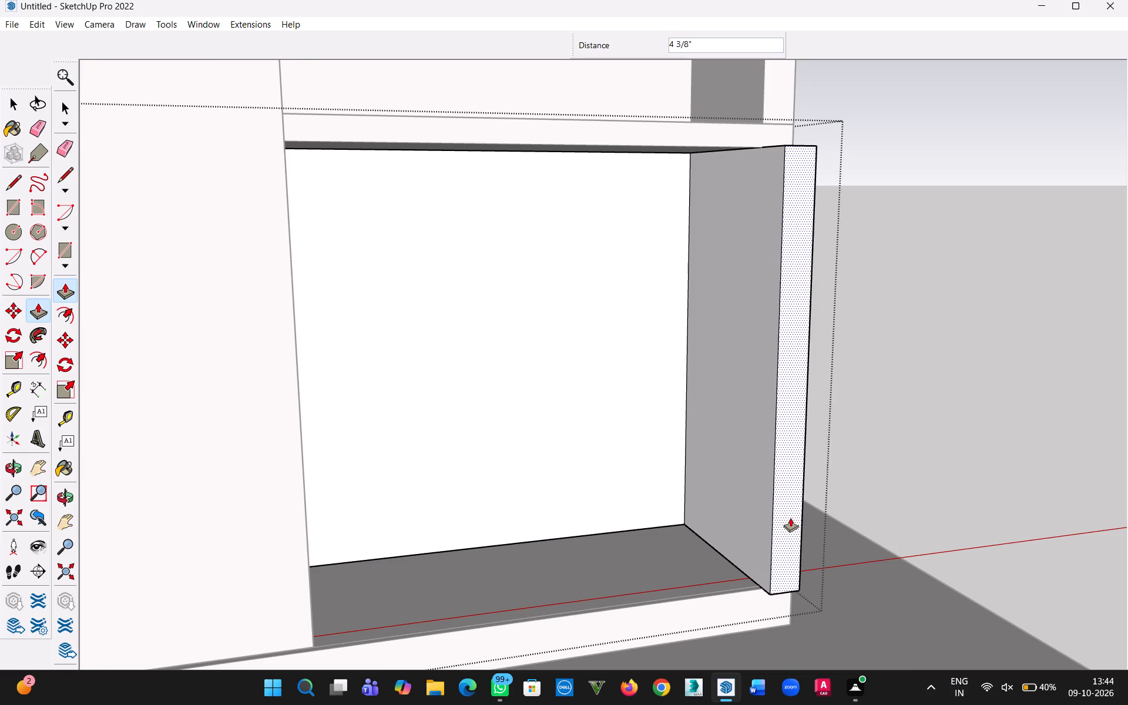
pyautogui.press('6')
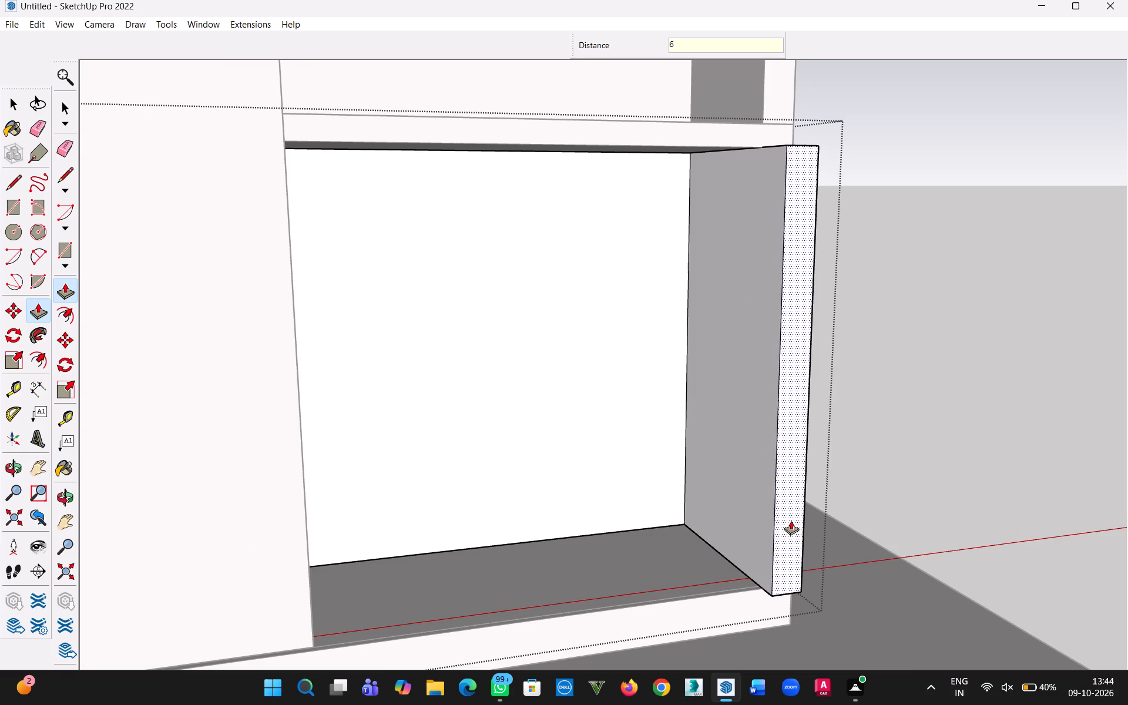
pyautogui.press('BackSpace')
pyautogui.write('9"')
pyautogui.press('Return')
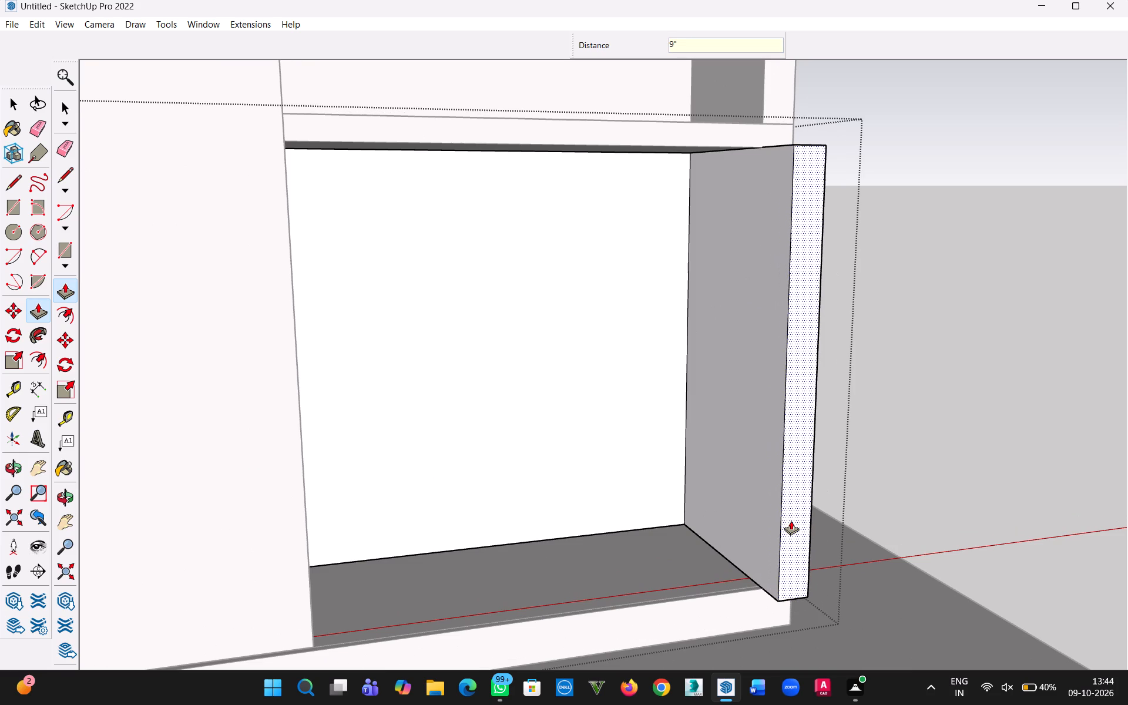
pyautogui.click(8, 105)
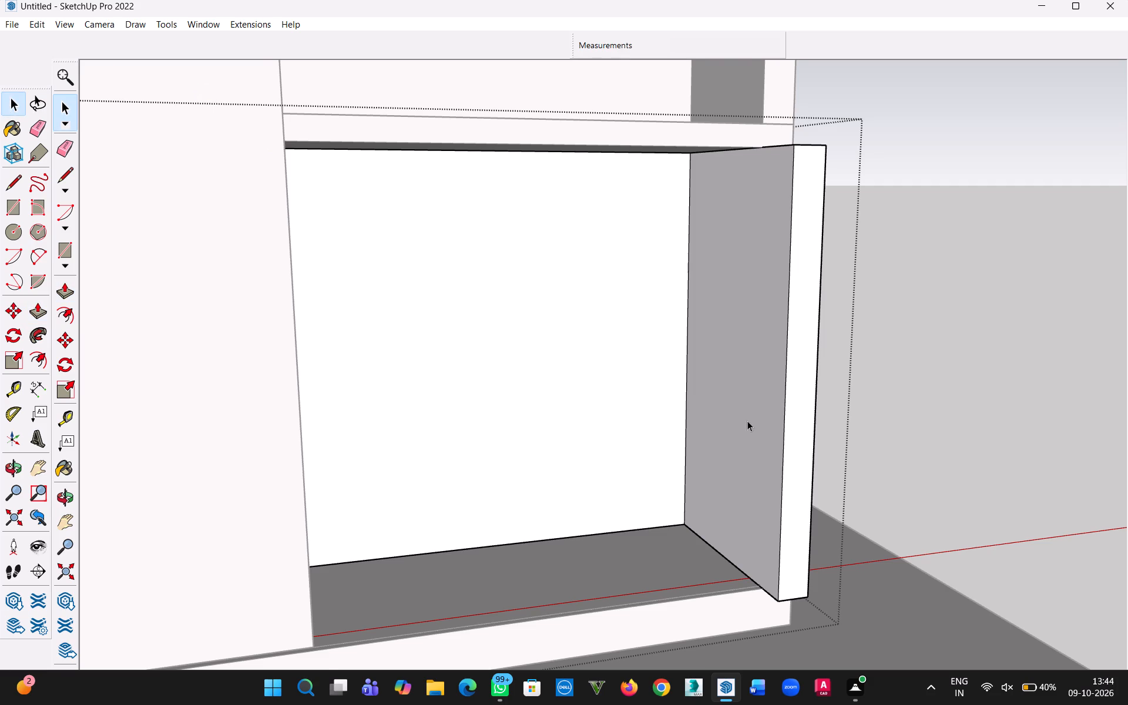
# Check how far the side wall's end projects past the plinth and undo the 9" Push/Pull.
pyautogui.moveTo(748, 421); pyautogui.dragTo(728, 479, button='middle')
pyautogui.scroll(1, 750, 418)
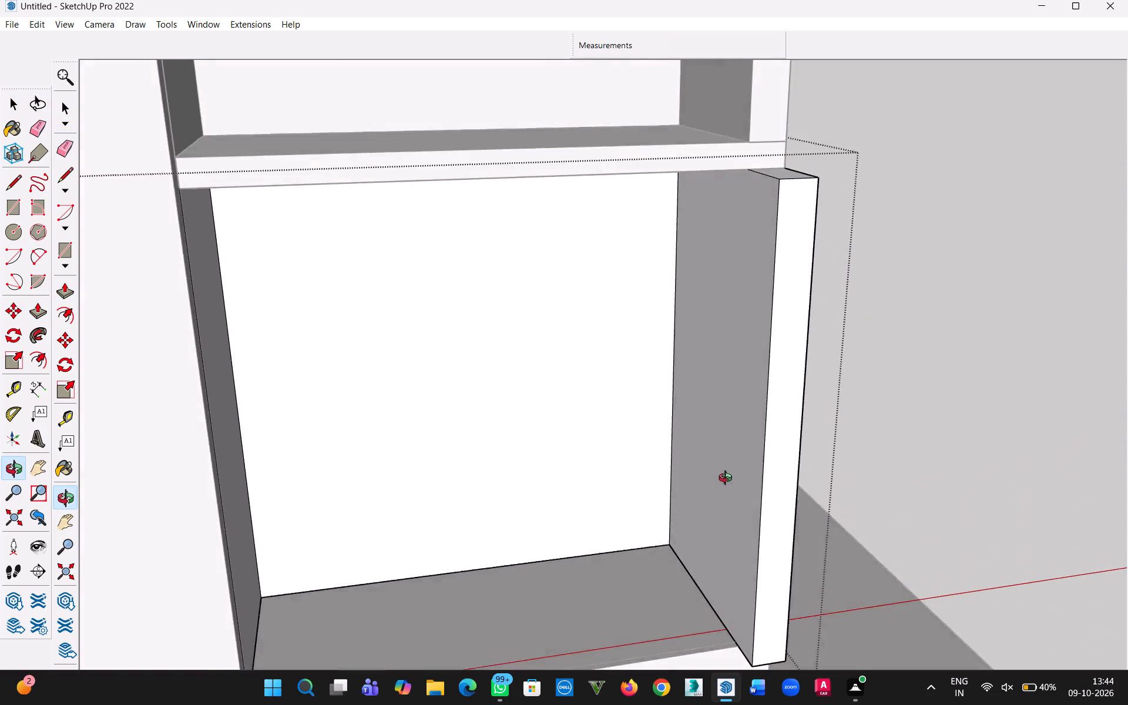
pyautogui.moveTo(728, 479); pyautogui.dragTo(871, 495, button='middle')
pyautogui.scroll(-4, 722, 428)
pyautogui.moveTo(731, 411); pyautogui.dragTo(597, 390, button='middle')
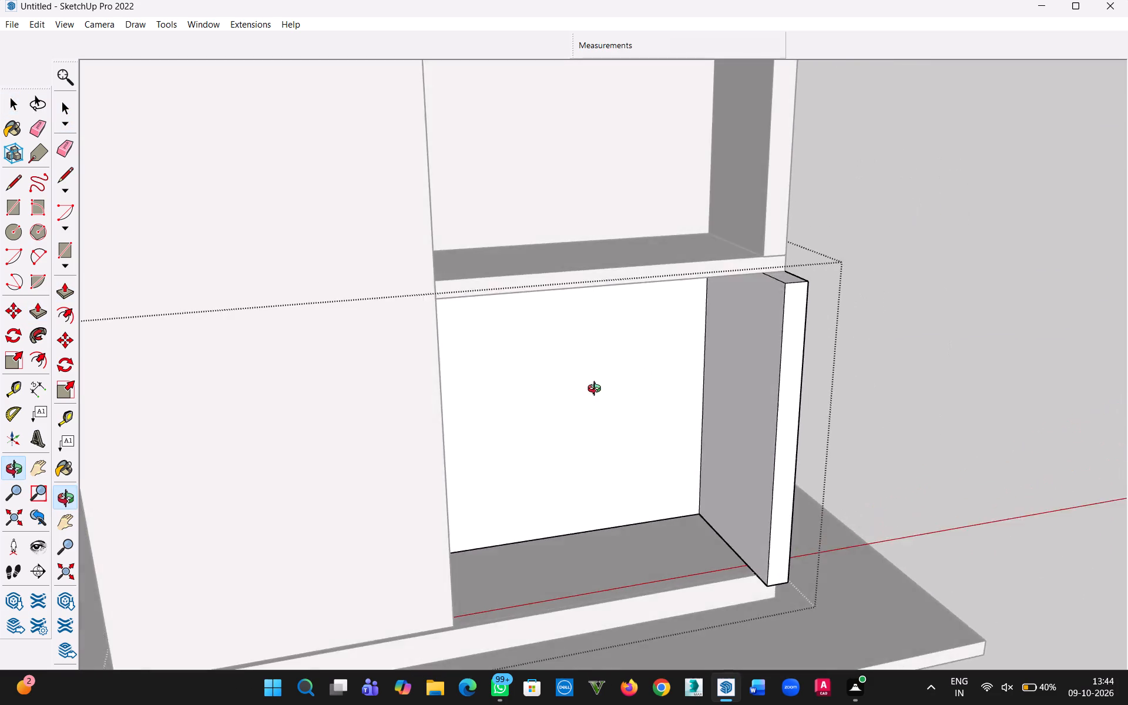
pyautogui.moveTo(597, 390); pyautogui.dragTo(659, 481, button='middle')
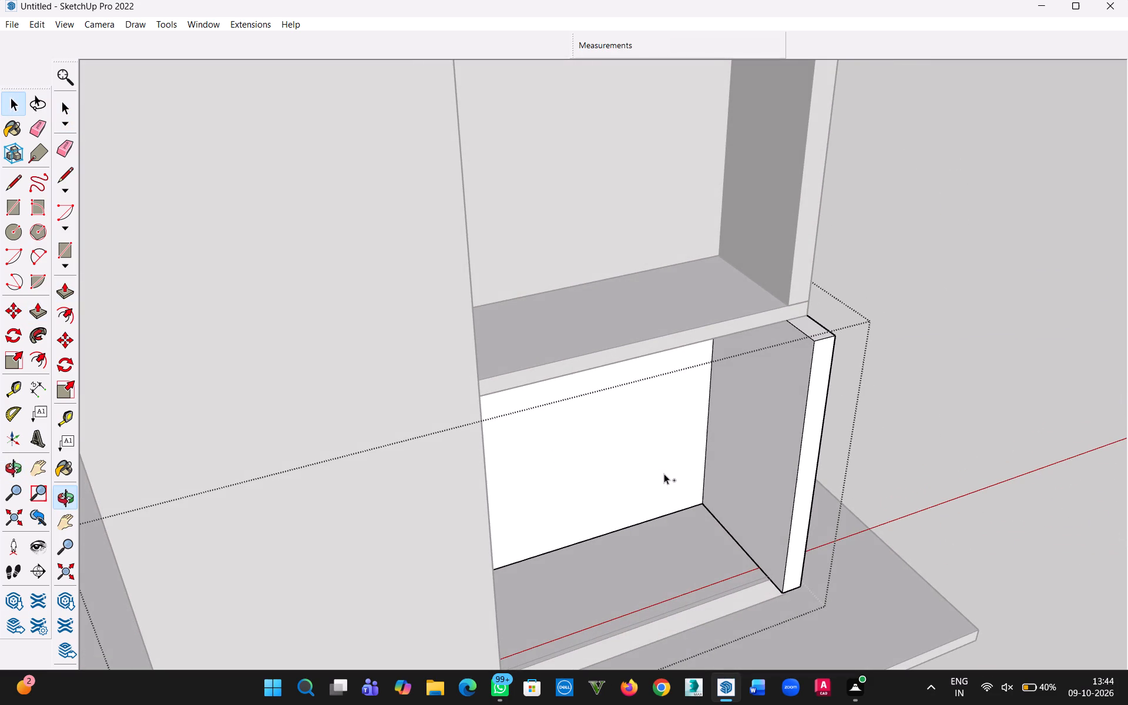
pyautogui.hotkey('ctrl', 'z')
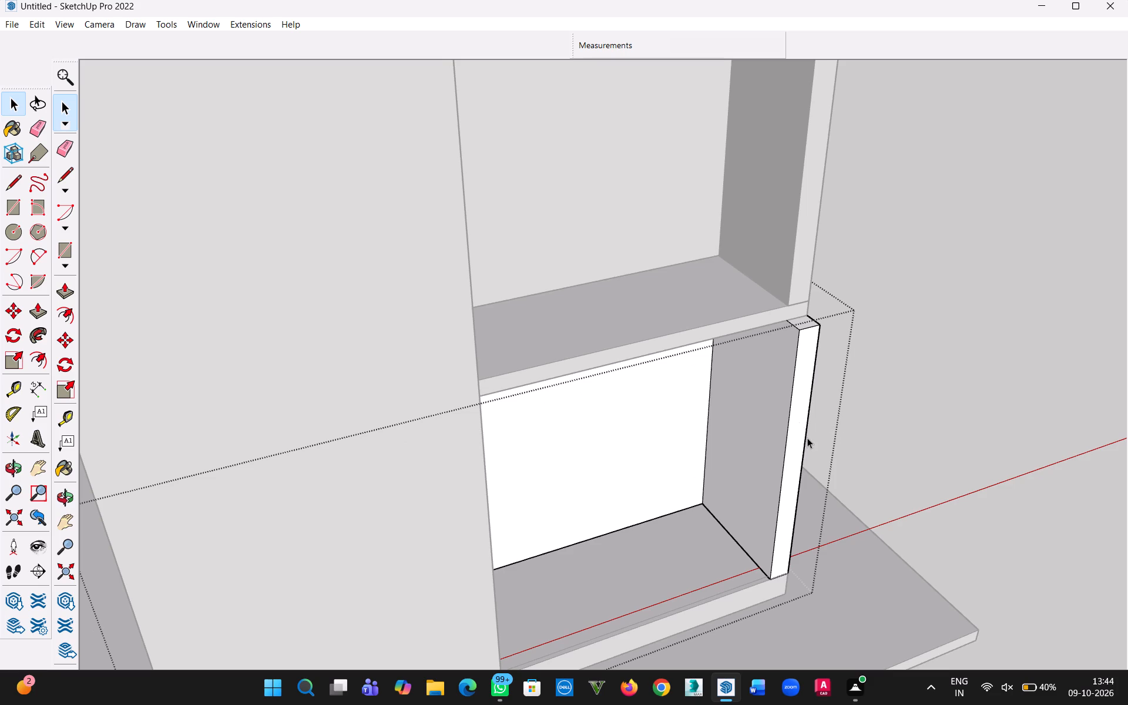
# Push/Pull the side wall's front end face 3" outward, slightly beyond the plinth's front.
pyautogui.scroll(4, 807, 438)
pyautogui.click(780, 447)
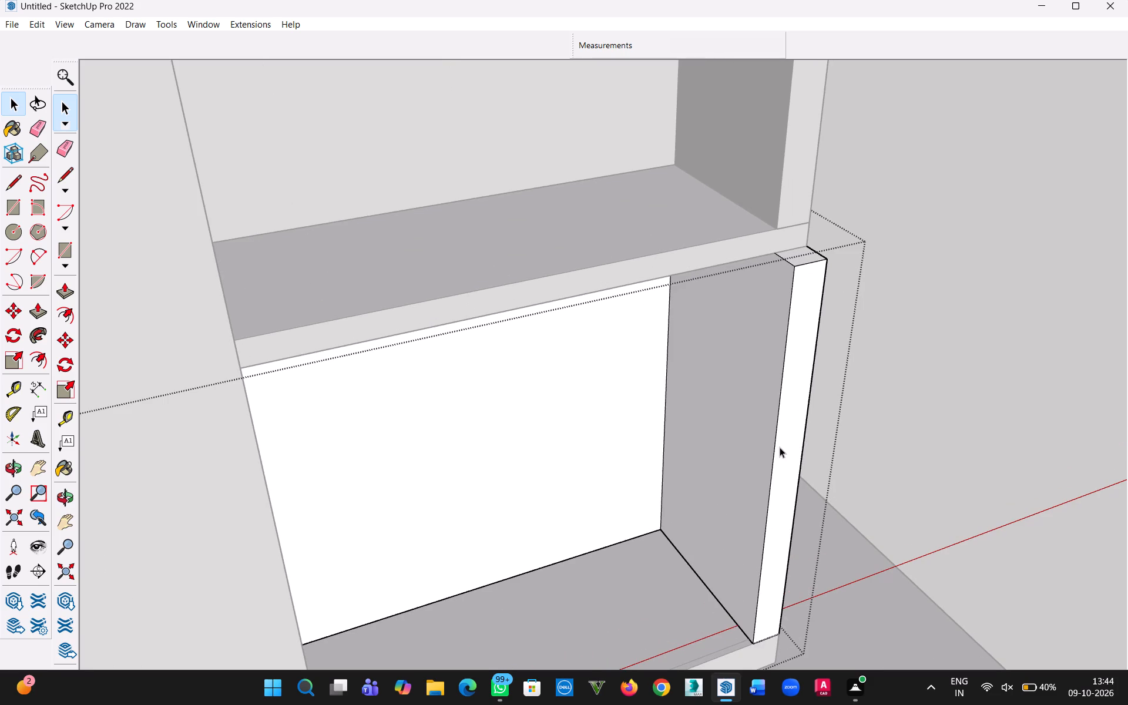
pyautogui.press('p')
pyautogui.click(791, 457)
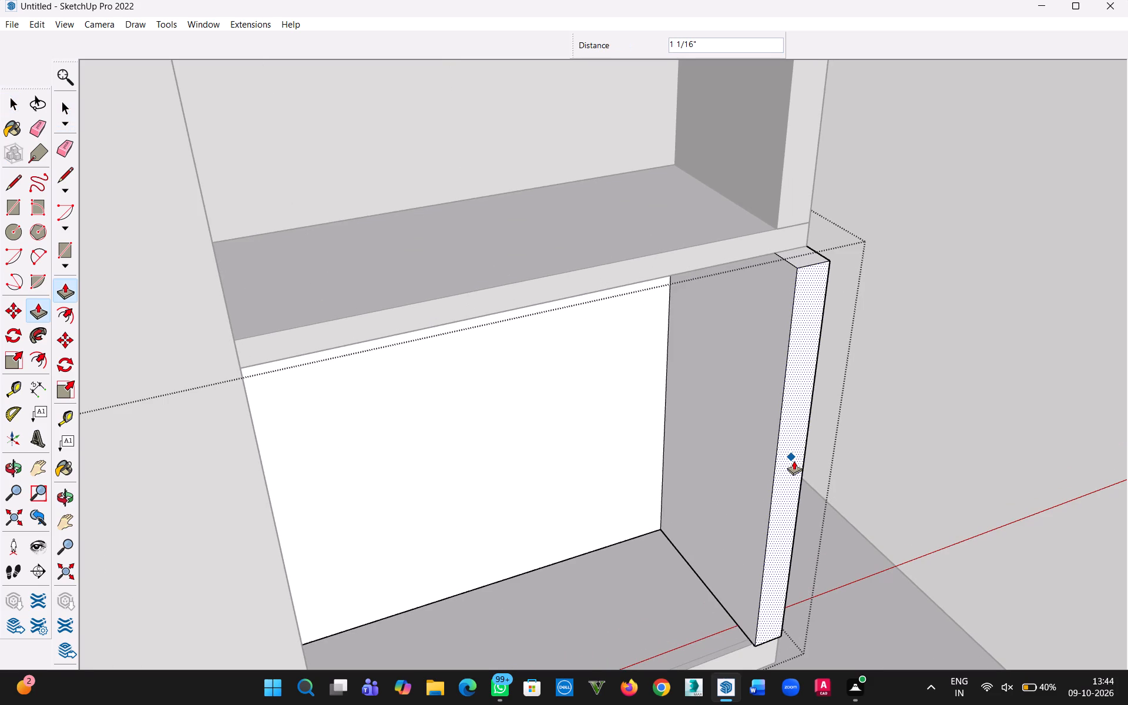
pyautogui.write('3"')
pyautogui.press('Return')
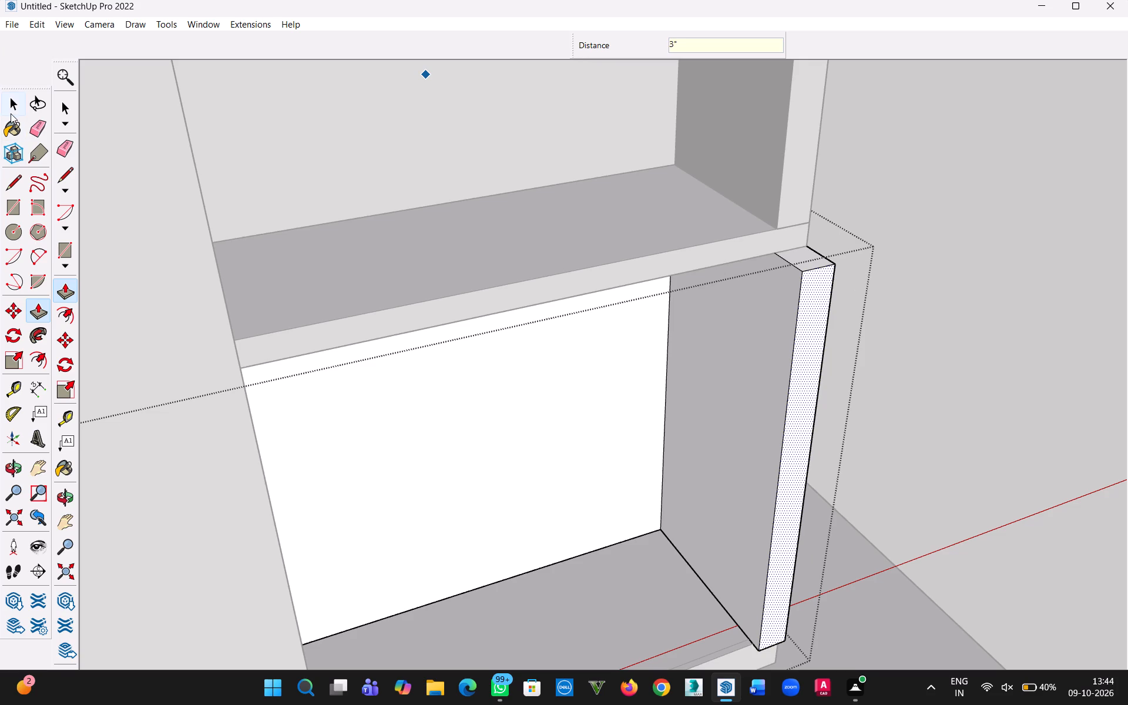
pyautogui.click(11, 113)
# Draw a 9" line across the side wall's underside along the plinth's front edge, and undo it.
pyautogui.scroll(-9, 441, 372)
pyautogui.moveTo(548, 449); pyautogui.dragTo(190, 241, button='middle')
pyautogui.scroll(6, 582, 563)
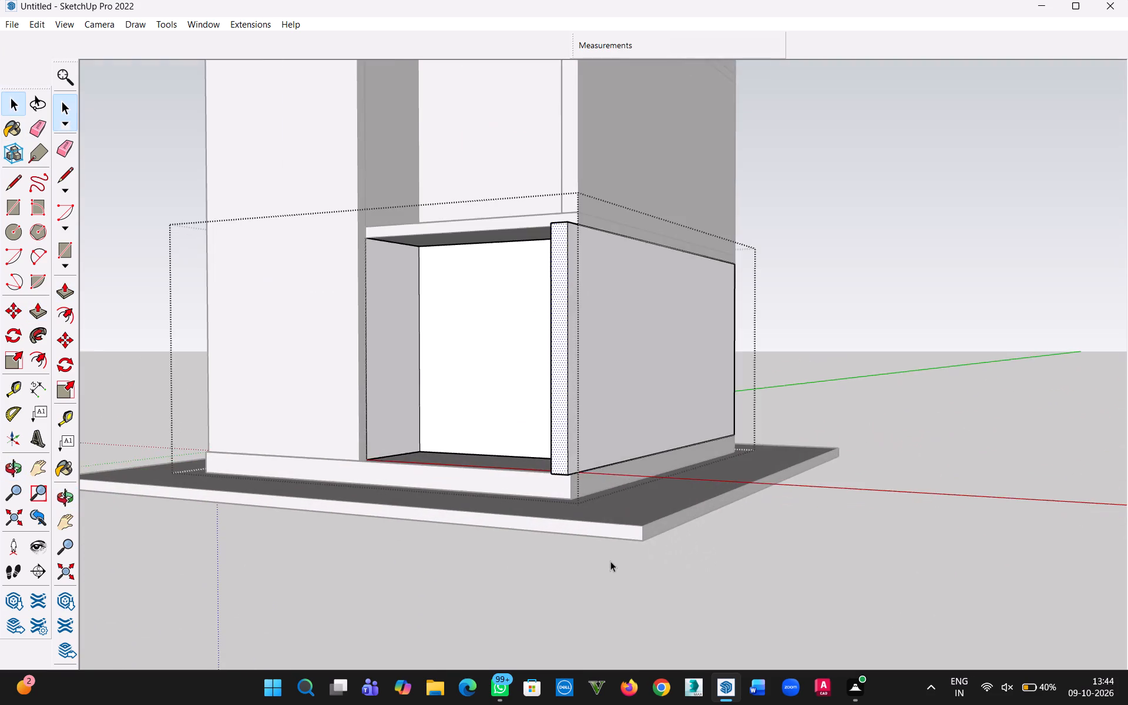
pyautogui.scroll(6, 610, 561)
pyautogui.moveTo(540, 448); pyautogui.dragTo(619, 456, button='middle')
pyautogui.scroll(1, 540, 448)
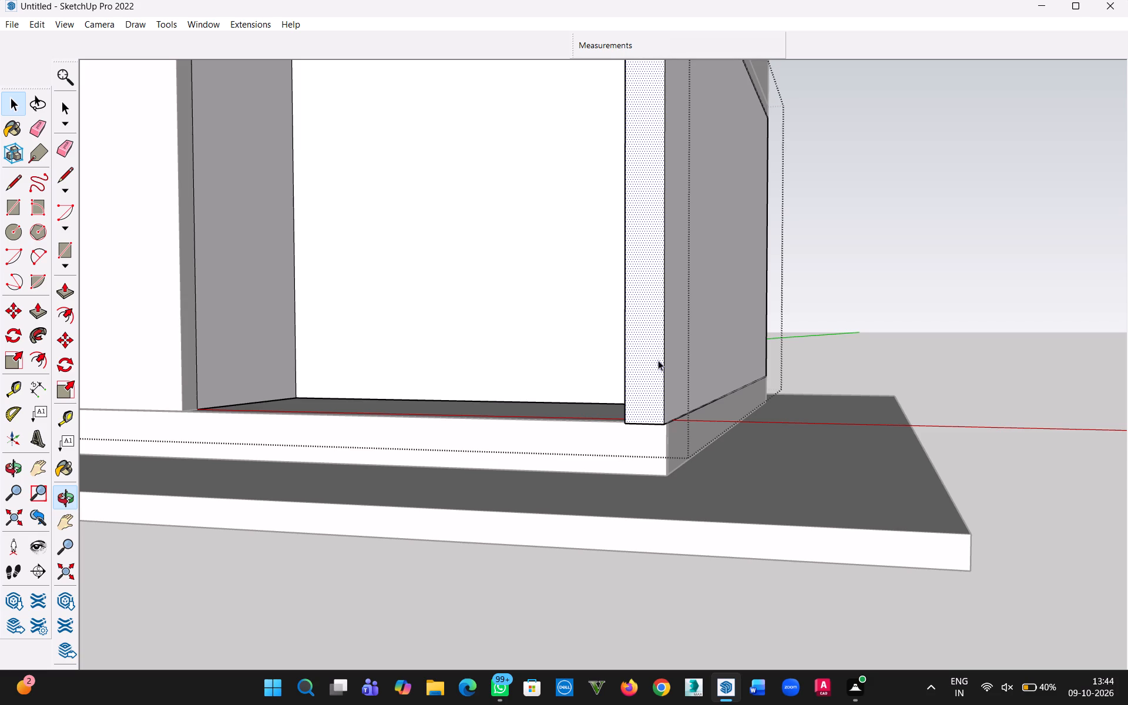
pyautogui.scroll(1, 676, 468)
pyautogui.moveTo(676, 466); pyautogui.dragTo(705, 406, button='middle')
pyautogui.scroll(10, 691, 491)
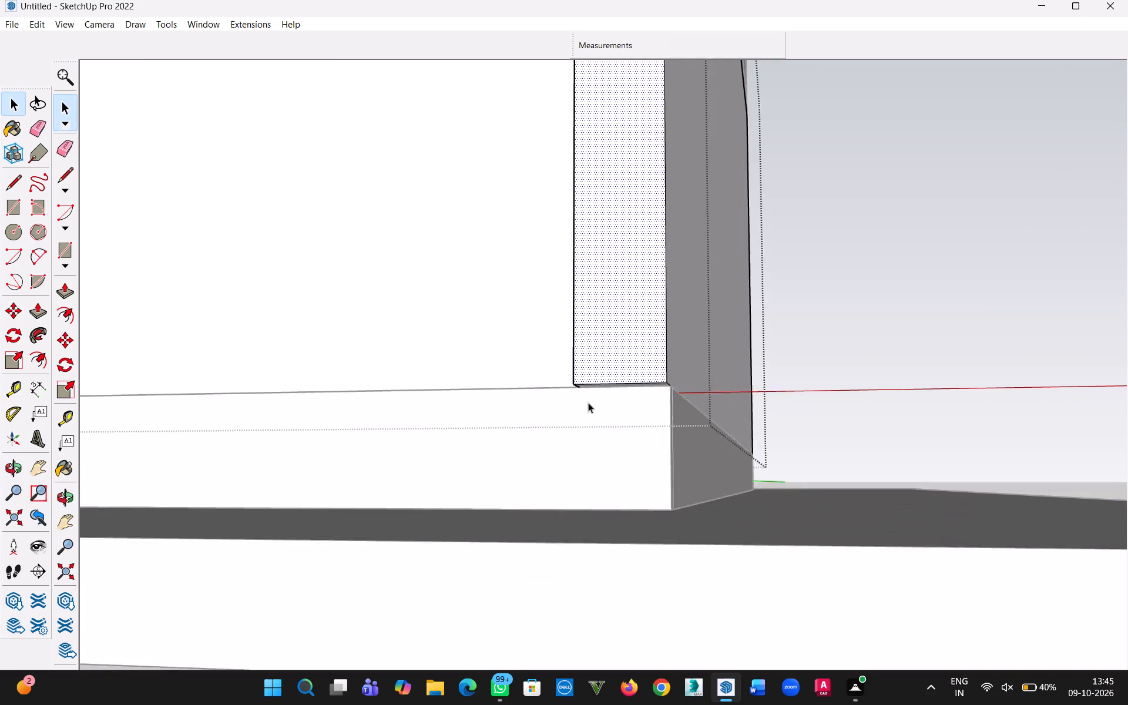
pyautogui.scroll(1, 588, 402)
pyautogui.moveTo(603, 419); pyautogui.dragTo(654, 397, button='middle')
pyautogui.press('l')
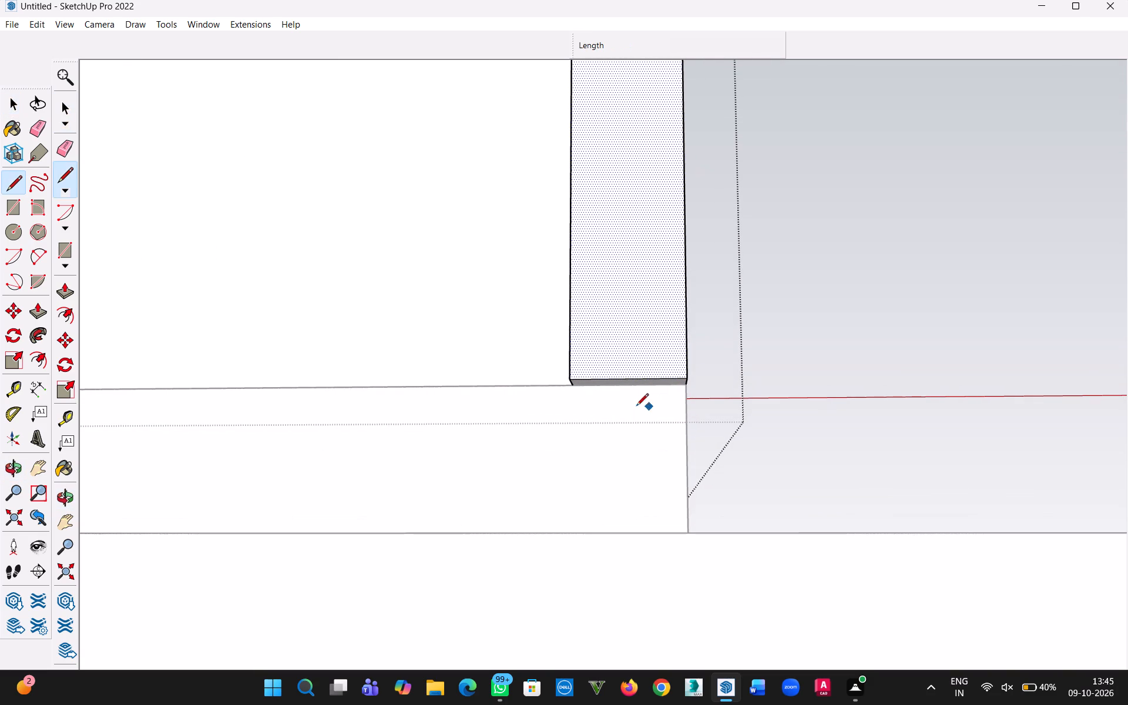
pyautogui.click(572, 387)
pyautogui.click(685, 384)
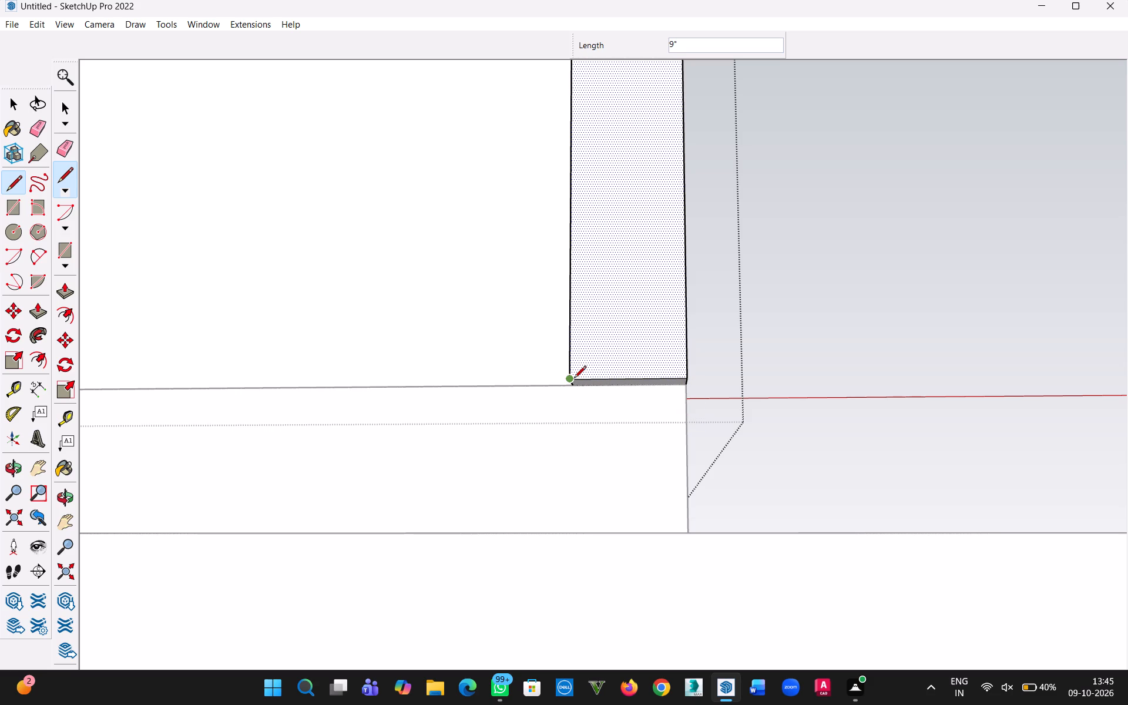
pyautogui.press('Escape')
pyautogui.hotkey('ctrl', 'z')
# Draw a 9" line across the side wall's underside along the plinth's front edge, separating the overhanging strip.
pyautogui.press('r')
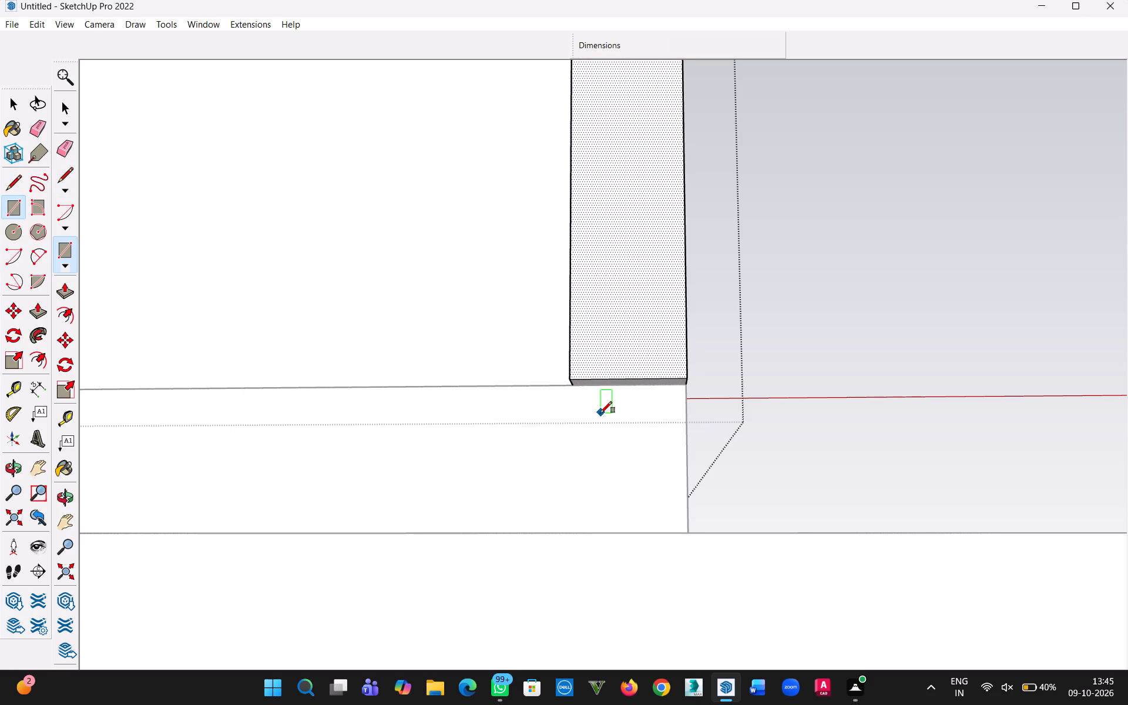
pyautogui.press('l')
pyautogui.click(576, 388)
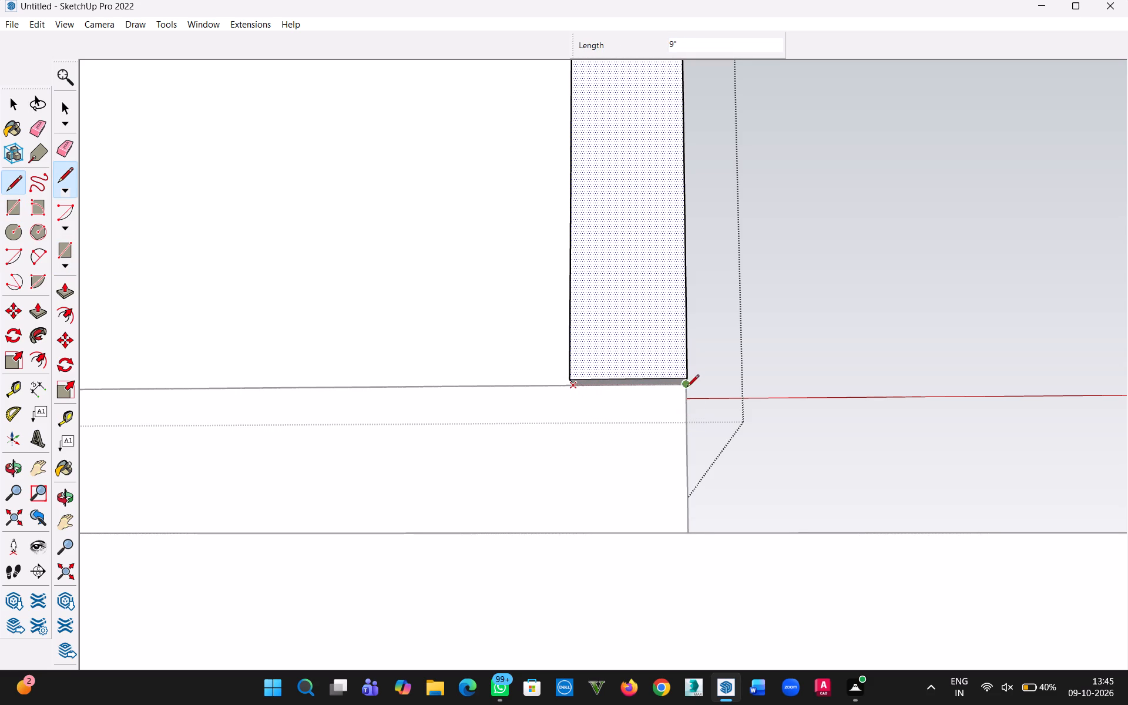
pyautogui.click(687, 388)
pyautogui.click(4, 99)
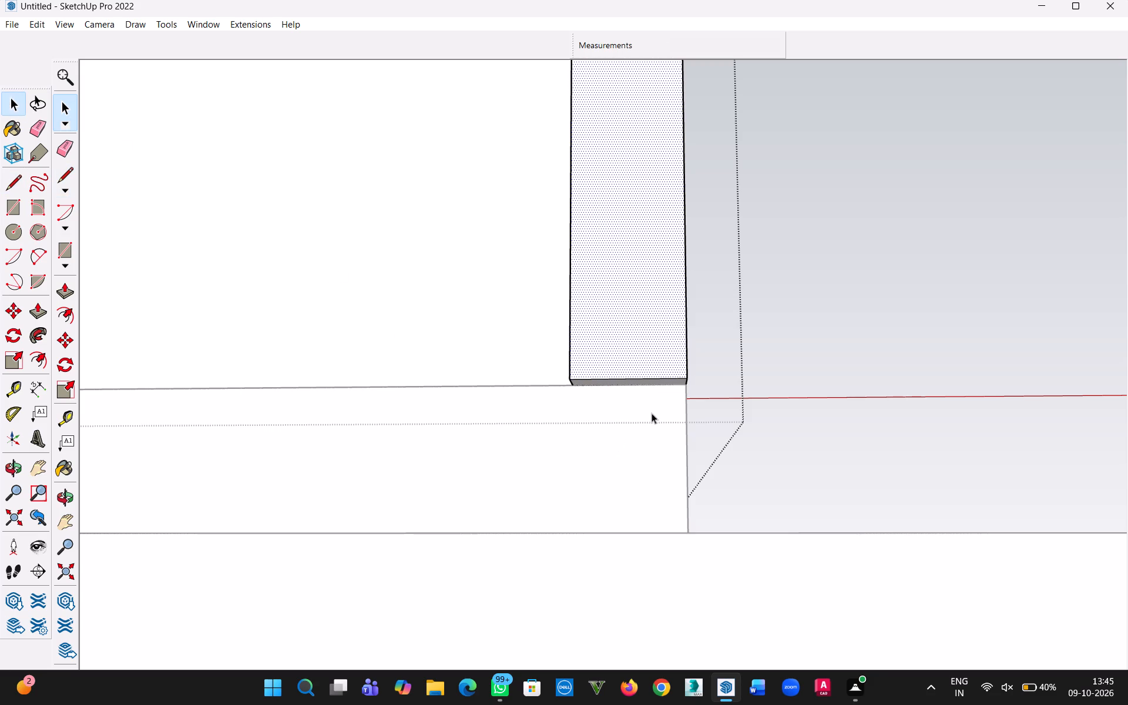
# Push/Pull the overhanging strip of the side wall's underside 1' down to the base of the plinth.
pyautogui.click(643, 382)
pyautogui.press('p')
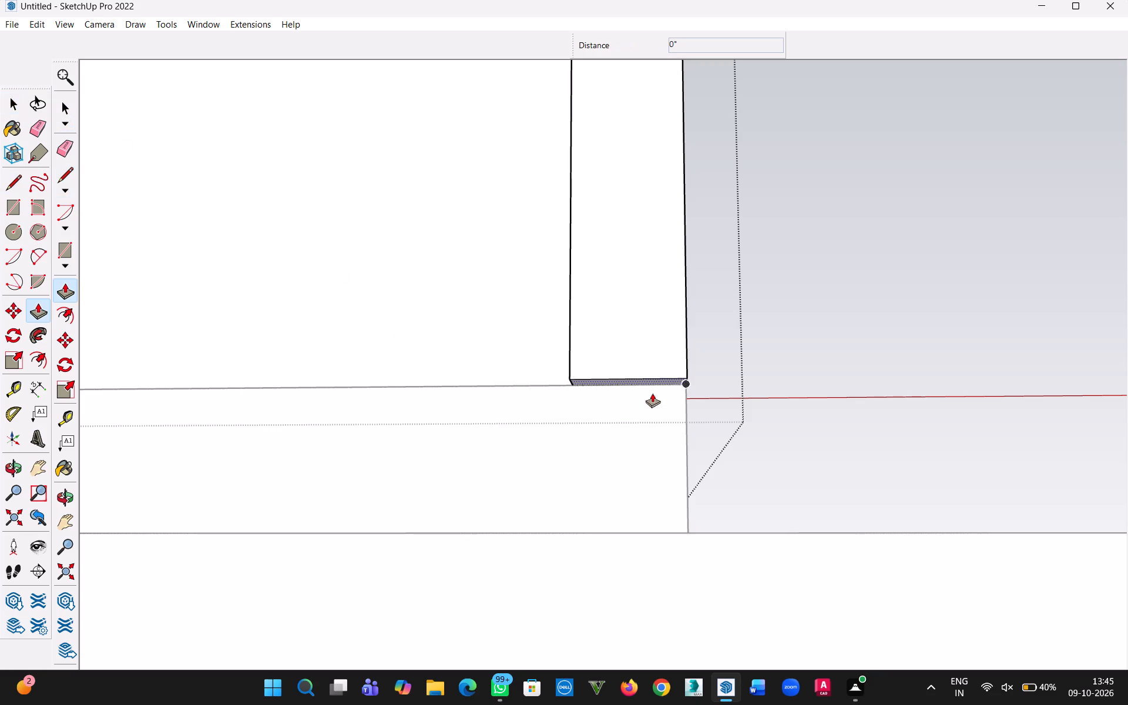
pyautogui.scroll(5, 657, 392)
pyautogui.click(659, 375)
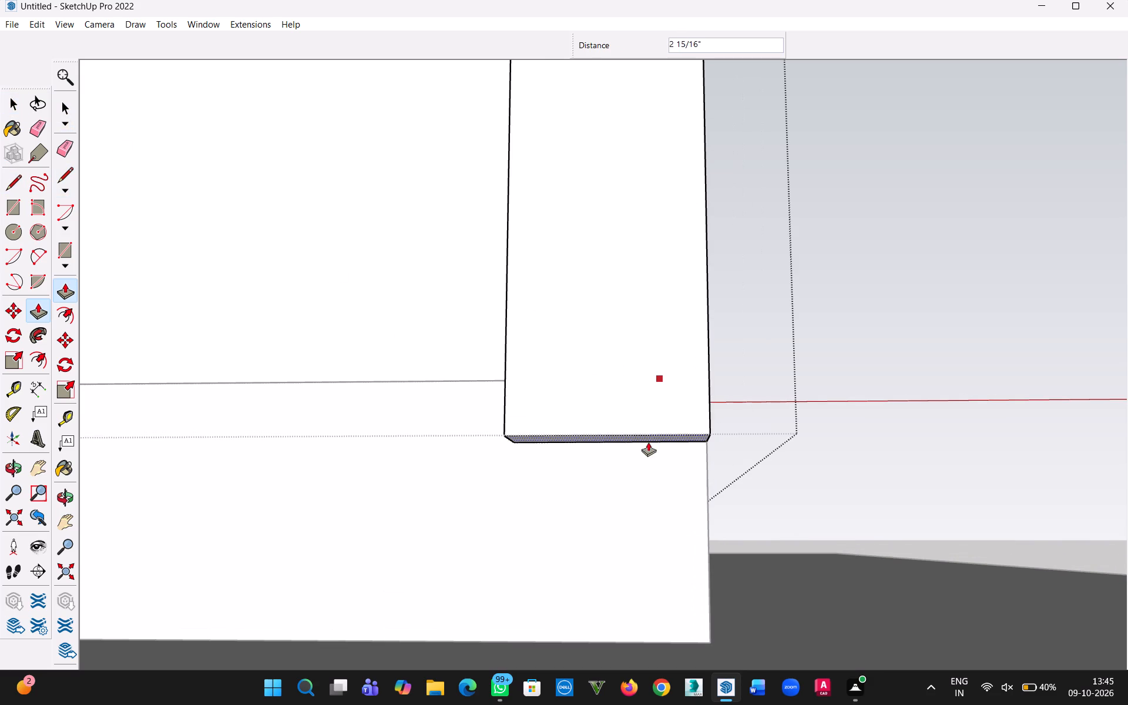
pyautogui.moveTo(644, 443); pyautogui.dragTo(310, 495, button='middle')
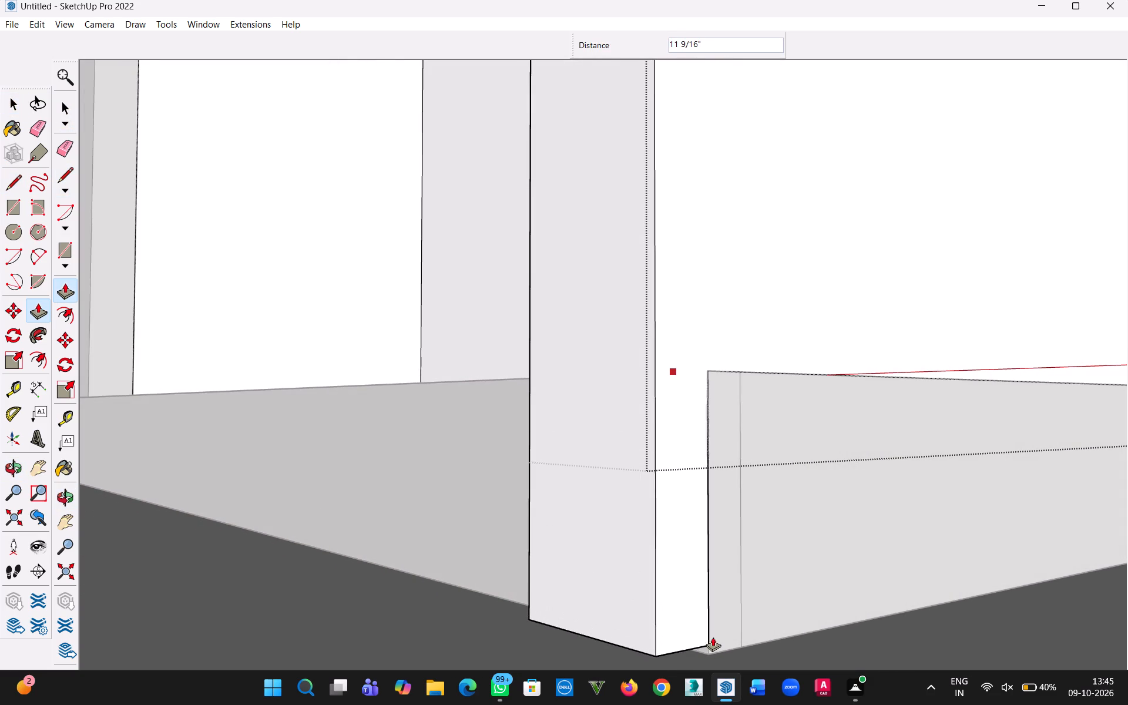
pyautogui.click(710, 648)
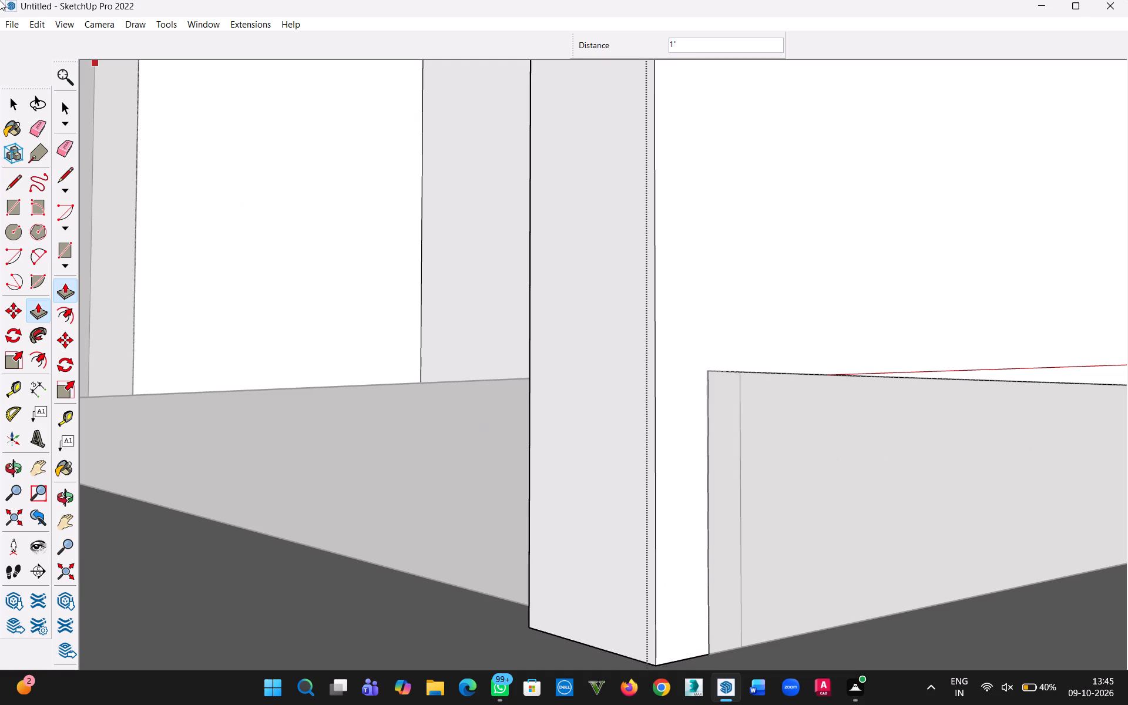
pyautogui.scroll(-13, 560, 382)
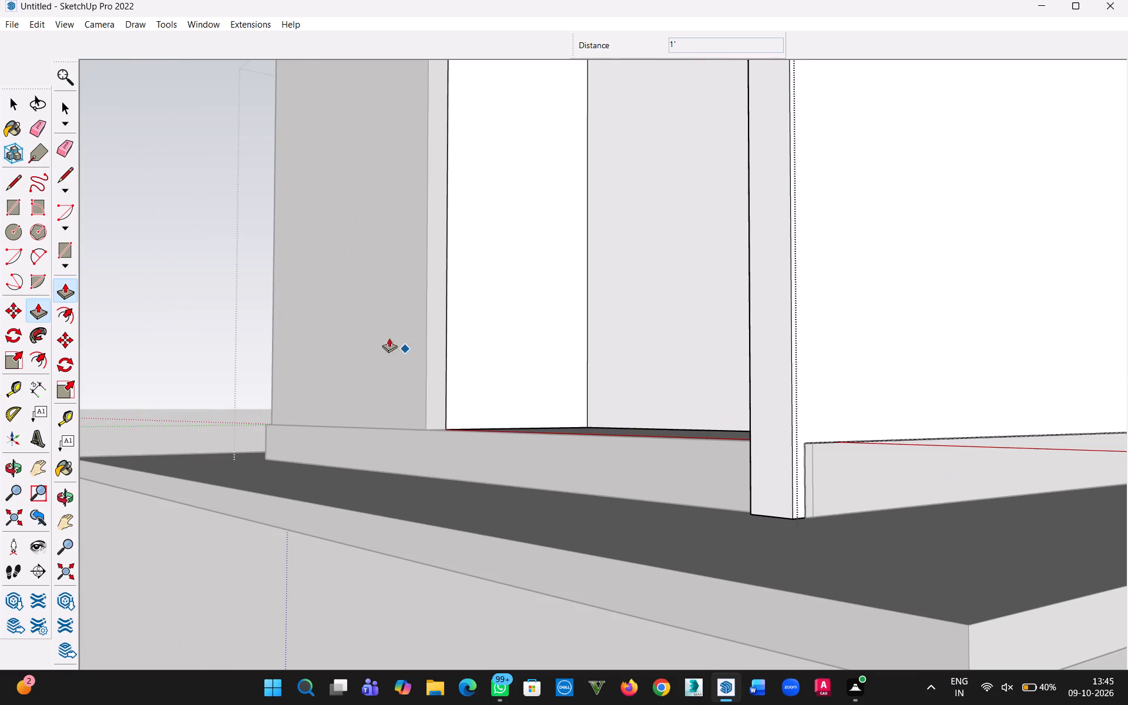
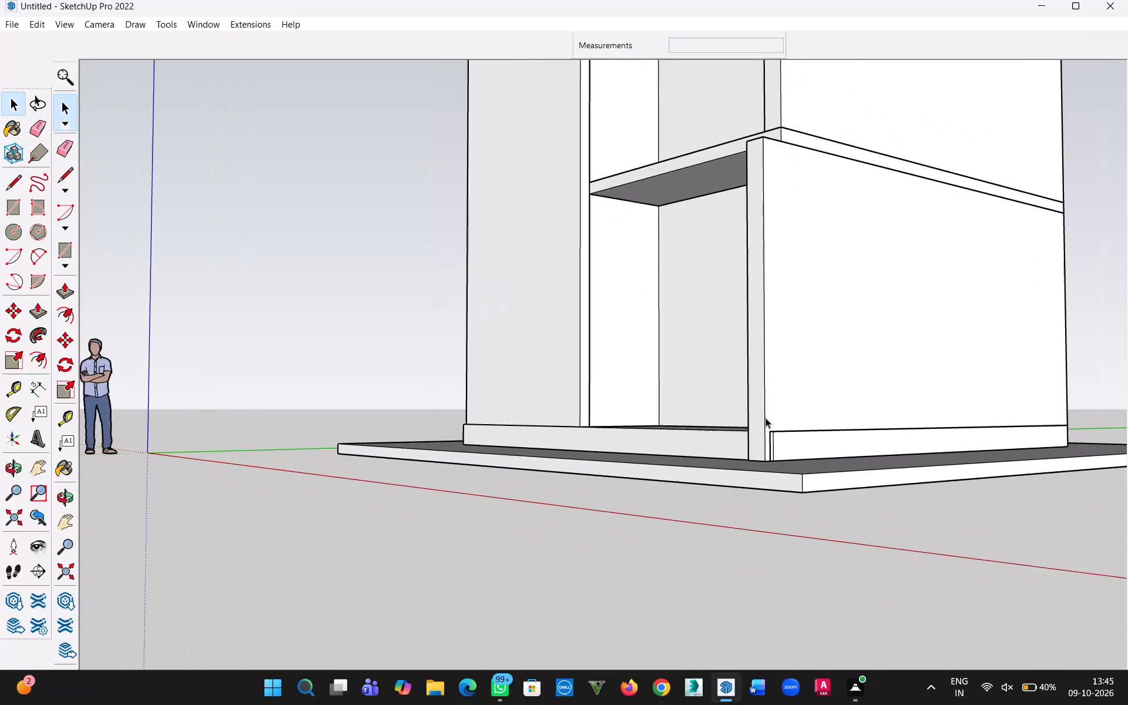
# Inspect the extended side wall, the plinth and the front panel from several angles.
pyautogui.scroll(-6, 766, 418)
pyautogui.moveTo(949, 434); pyautogui.dragTo(1045, 460, button='middle')
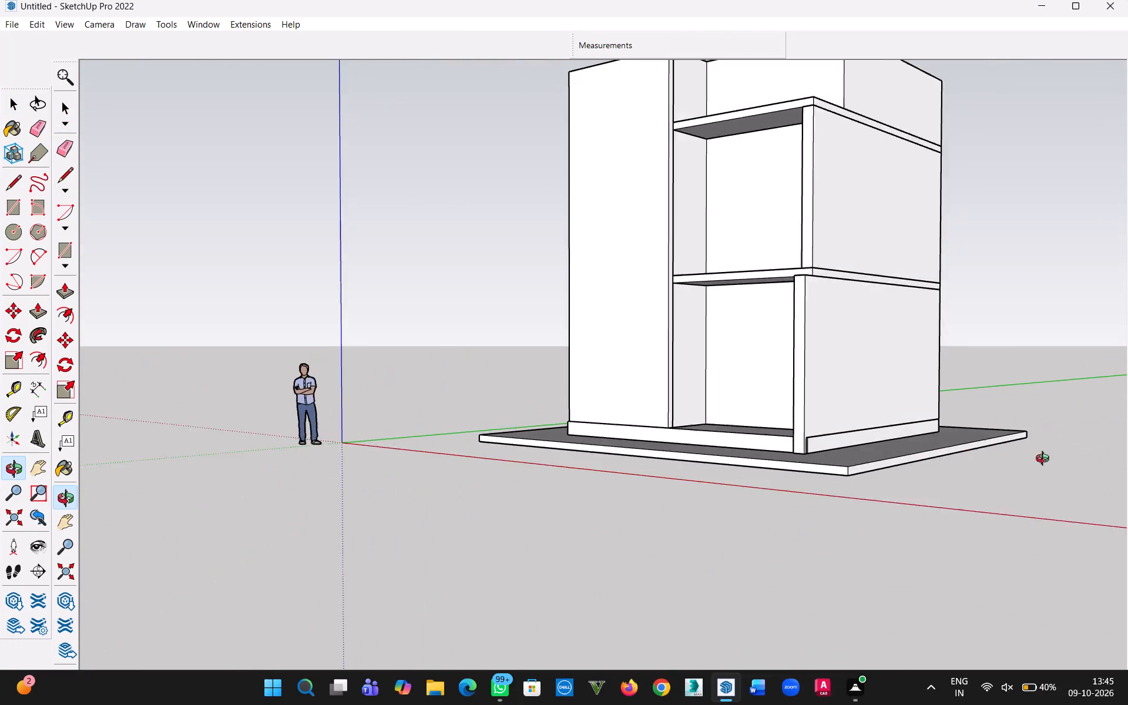
pyautogui.moveTo(1045, 460); pyautogui.dragTo(1094, 462, button='middle')
pyautogui.moveTo(668, 384); pyautogui.dragTo(841, 509, button='middle')
pyautogui.press('h')
pyautogui.moveTo(733, 408); pyautogui.dragTo(727, 454)
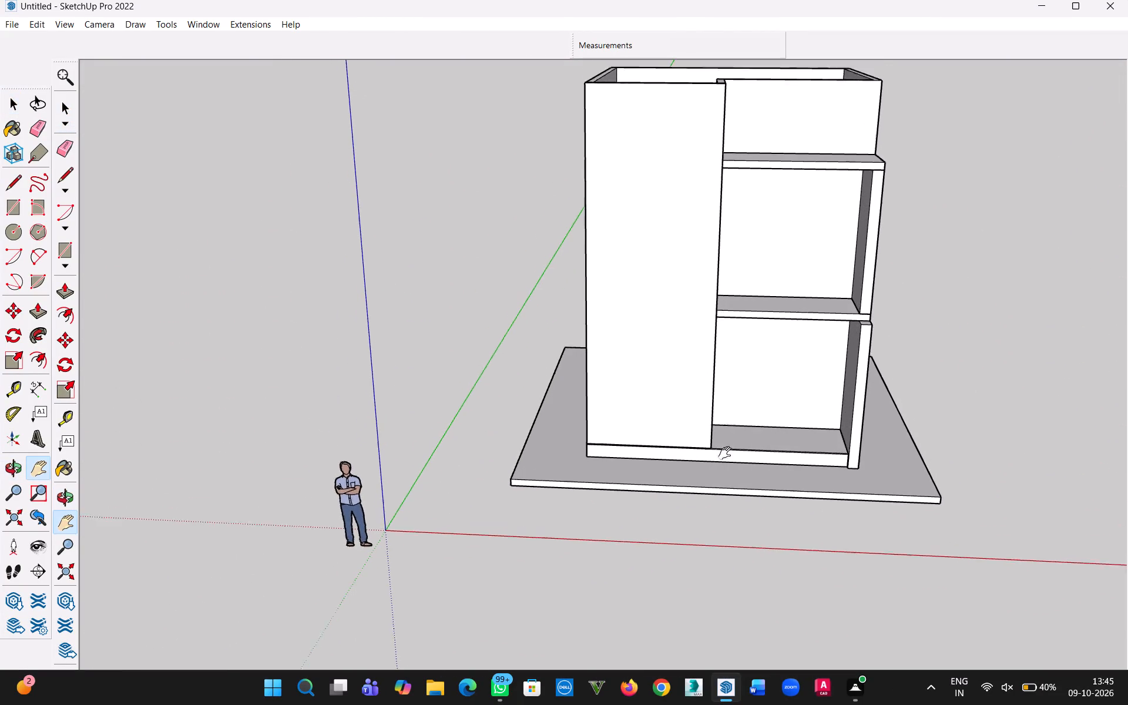
pyautogui.moveTo(727, 454); pyautogui.dragTo(696, 557)
pyautogui.moveTo(713, 553); pyautogui.dragTo(734, 434, button='middle')
pyautogui.scroll(5, 775, 488)
pyautogui.moveTo(803, 532); pyautogui.dragTo(807, 481, button='middle')
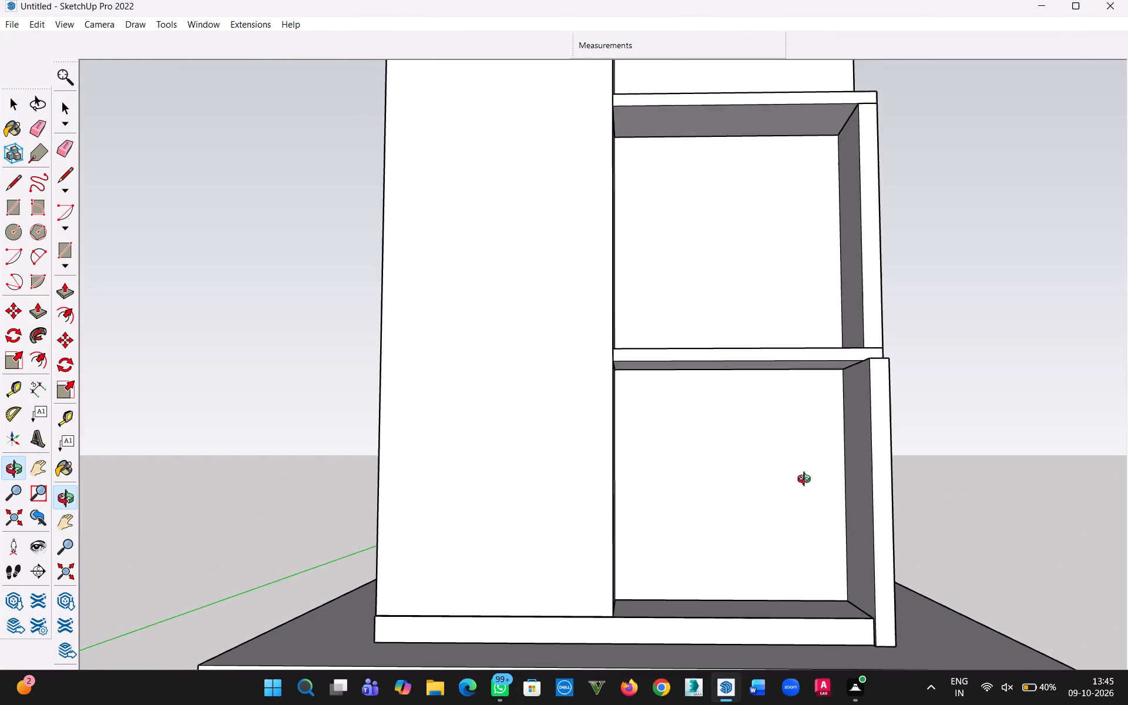
pyautogui.moveTo(807, 481); pyautogui.dragTo(814, 554, button='middle')
pyautogui.press('h')
pyautogui.moveTo(772, 594); pyautogui.dragTo(731, 354)
pyautogui.moveTo(726, 357); pyautogui.dragTo(775, 466, button='middle')
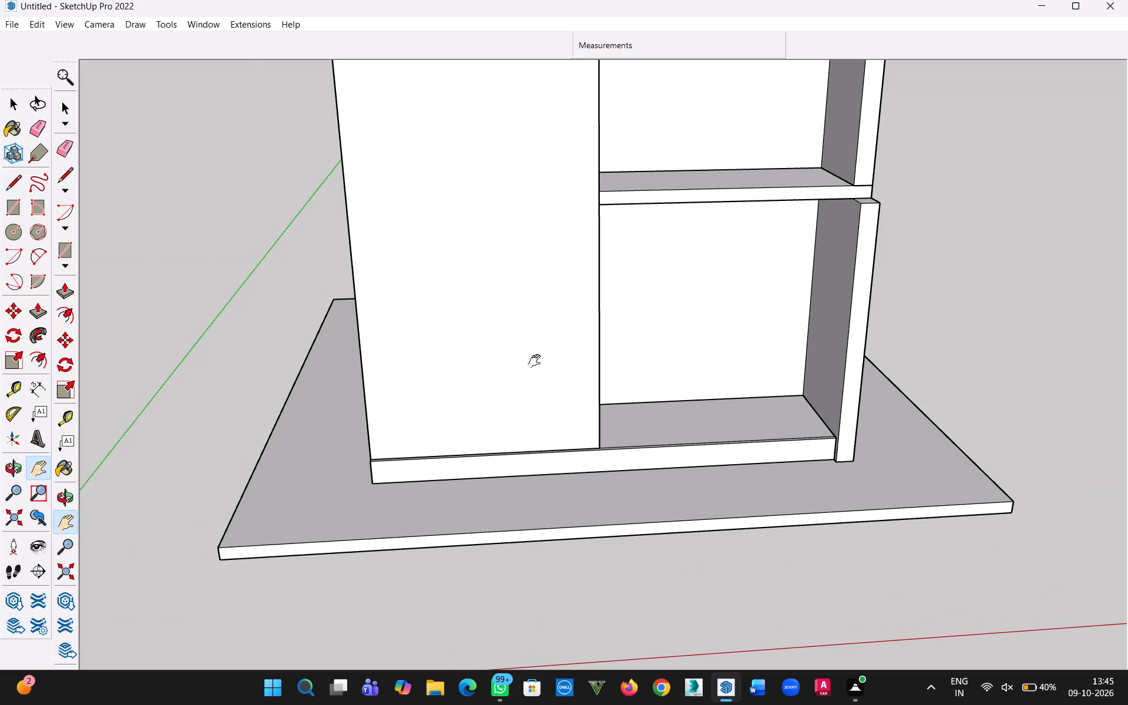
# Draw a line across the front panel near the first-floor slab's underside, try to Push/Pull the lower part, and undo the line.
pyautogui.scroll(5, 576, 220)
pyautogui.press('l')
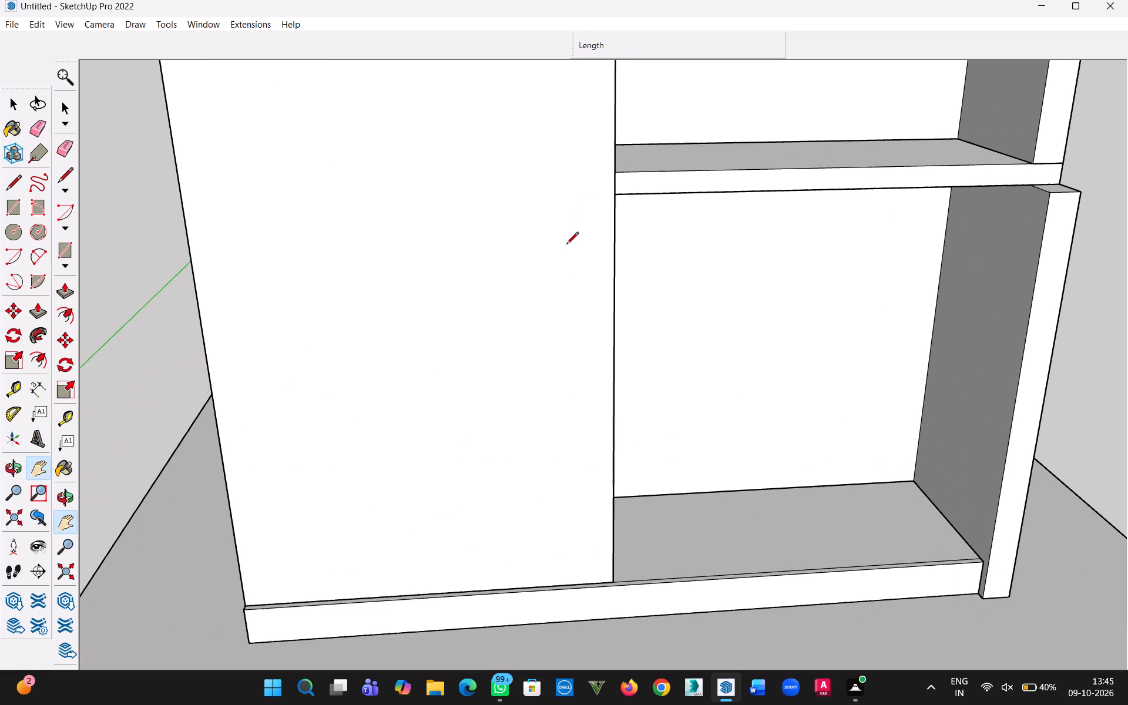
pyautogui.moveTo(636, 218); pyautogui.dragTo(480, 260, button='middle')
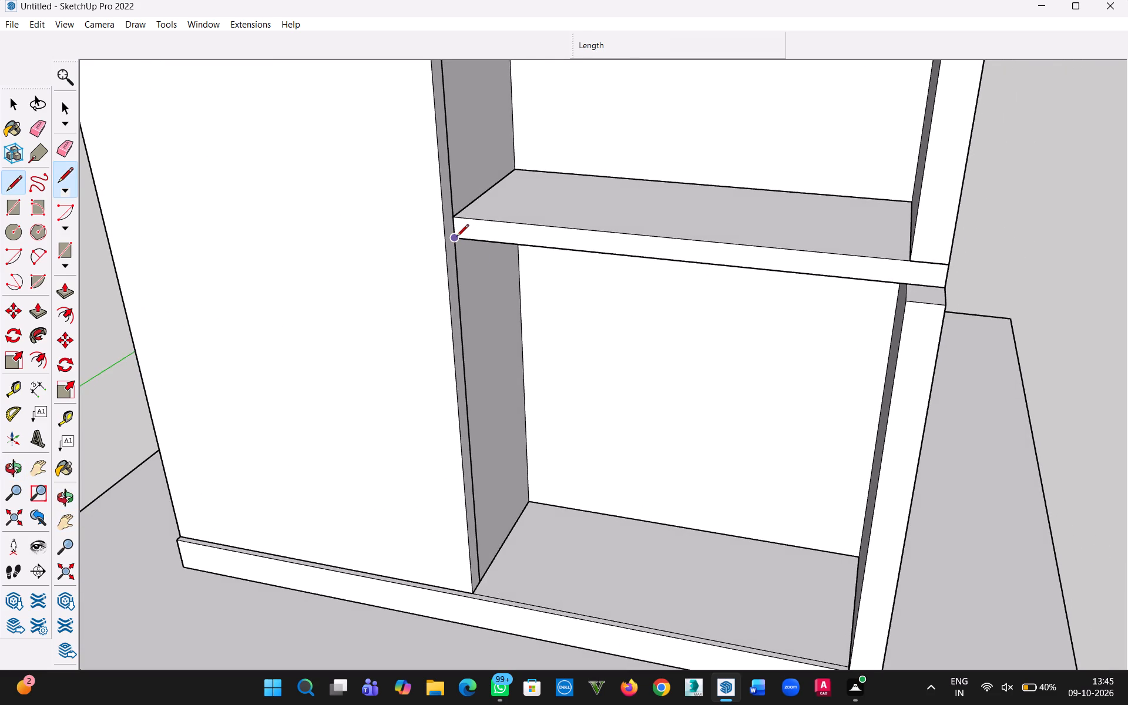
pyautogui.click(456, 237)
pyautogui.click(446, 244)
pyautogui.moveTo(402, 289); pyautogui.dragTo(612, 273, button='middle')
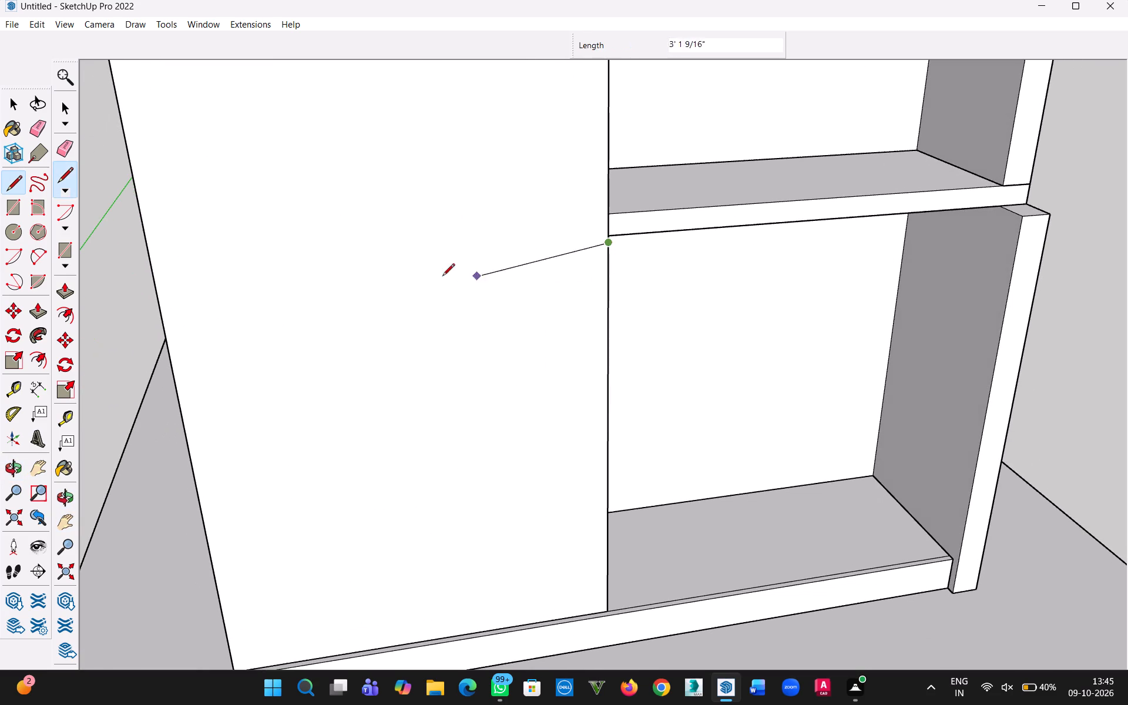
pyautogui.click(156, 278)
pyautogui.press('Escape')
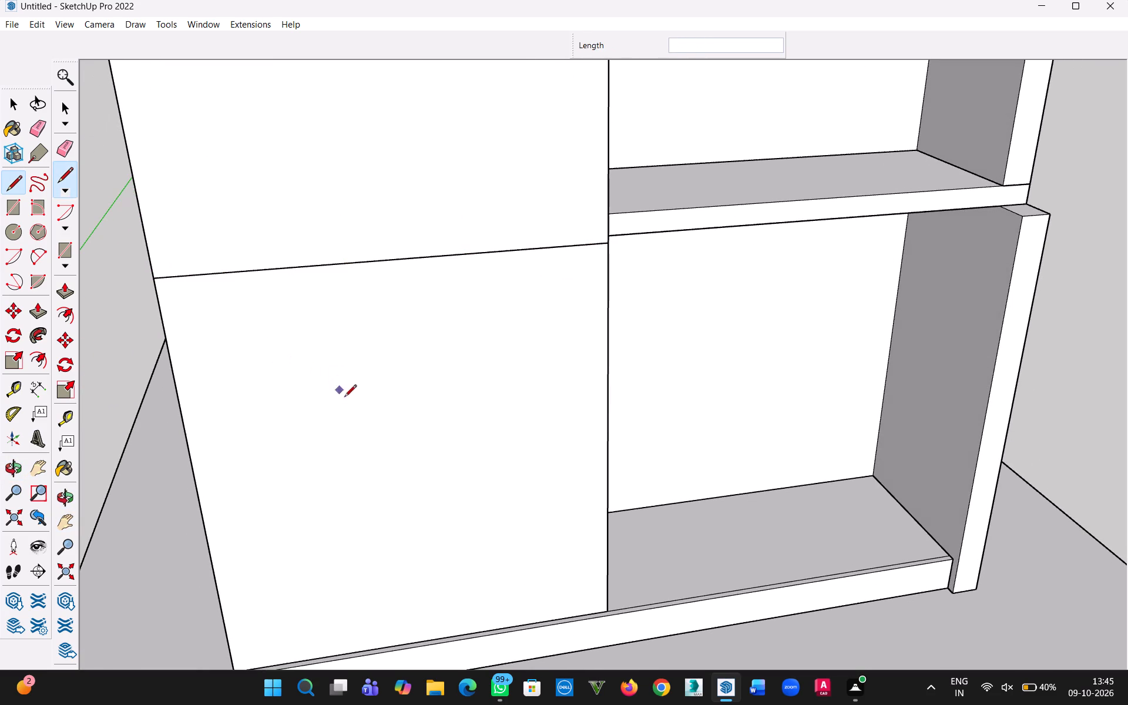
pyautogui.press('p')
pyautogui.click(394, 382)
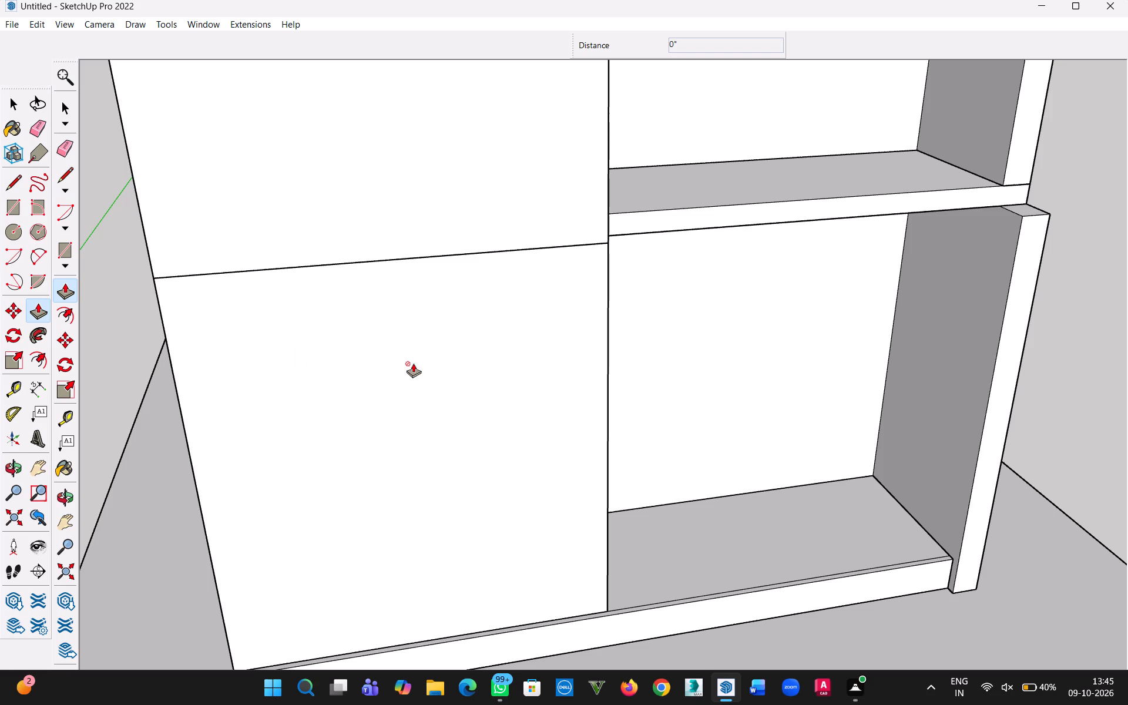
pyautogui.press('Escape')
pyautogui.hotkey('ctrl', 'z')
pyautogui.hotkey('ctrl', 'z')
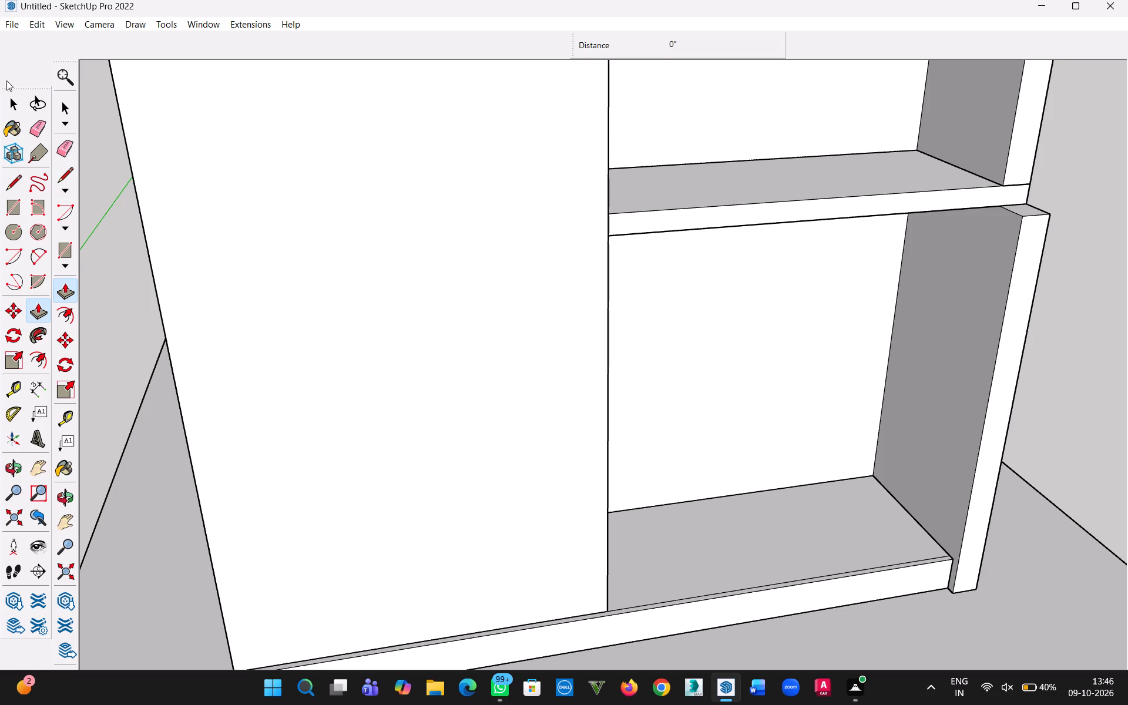
# Open the front panel for editing and draw a 6" line across its side face at the first-floor slab's underside.
pyautogui.click(23, 113)
pyautogui.doubleClick(444, 394)
pyautogui.scroll(1, 512, 392)
pyautogui.moveTo(494, 397); pyautogui.dragTo(471, 401, button='middle')
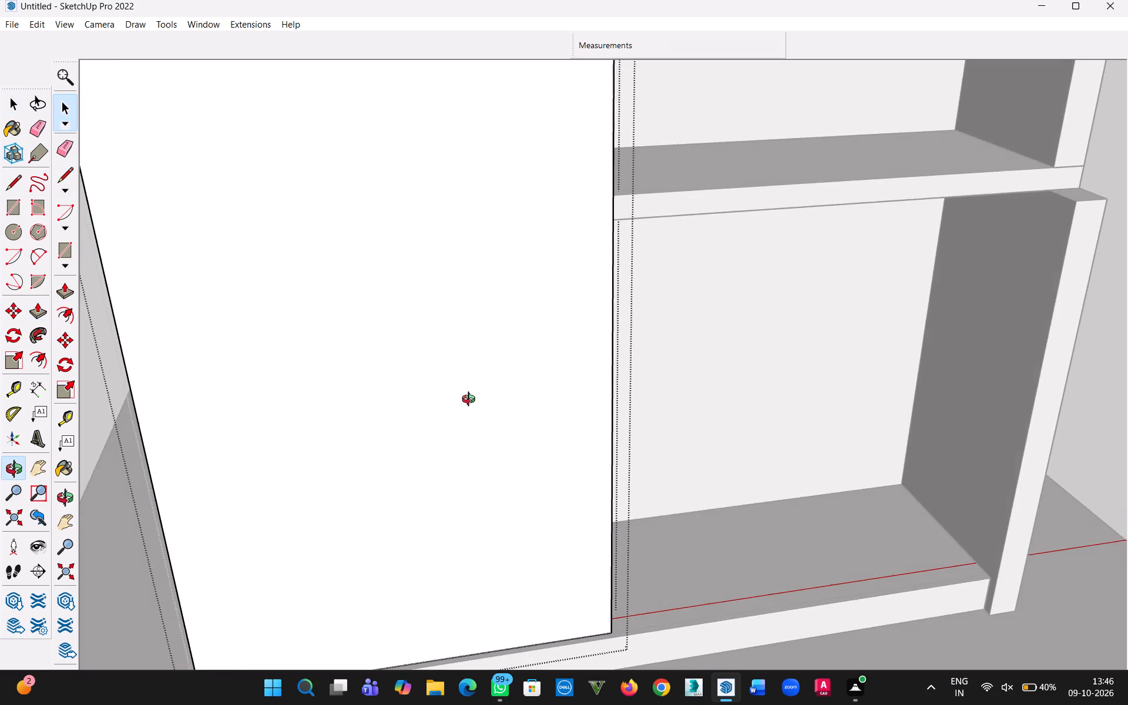
pyautogui.moveTo(471, 401); pyautogui.dragTo(277, 409, button='middle')
pyautogui.press('l')
pyautogui.moveTo(310, 372); pyautogui.dragTo(501, 361, button='middle')
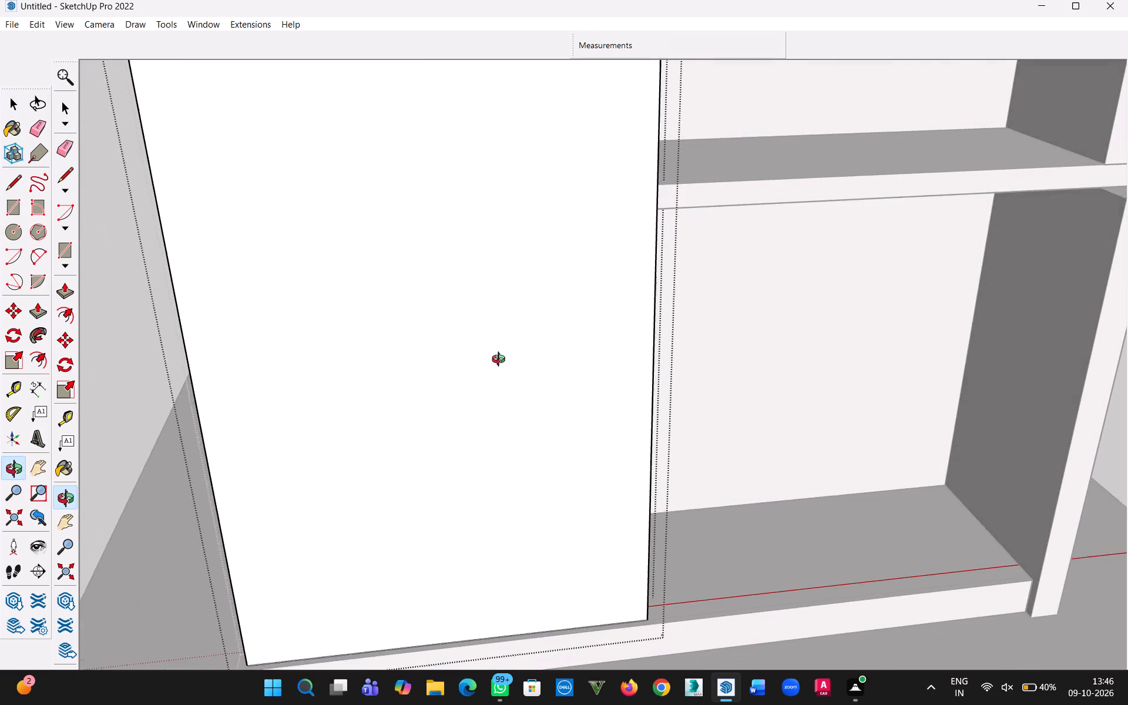
pyautogui.moveTo(501, 361); pyautogui.dragTo(546, 358, button='middle')
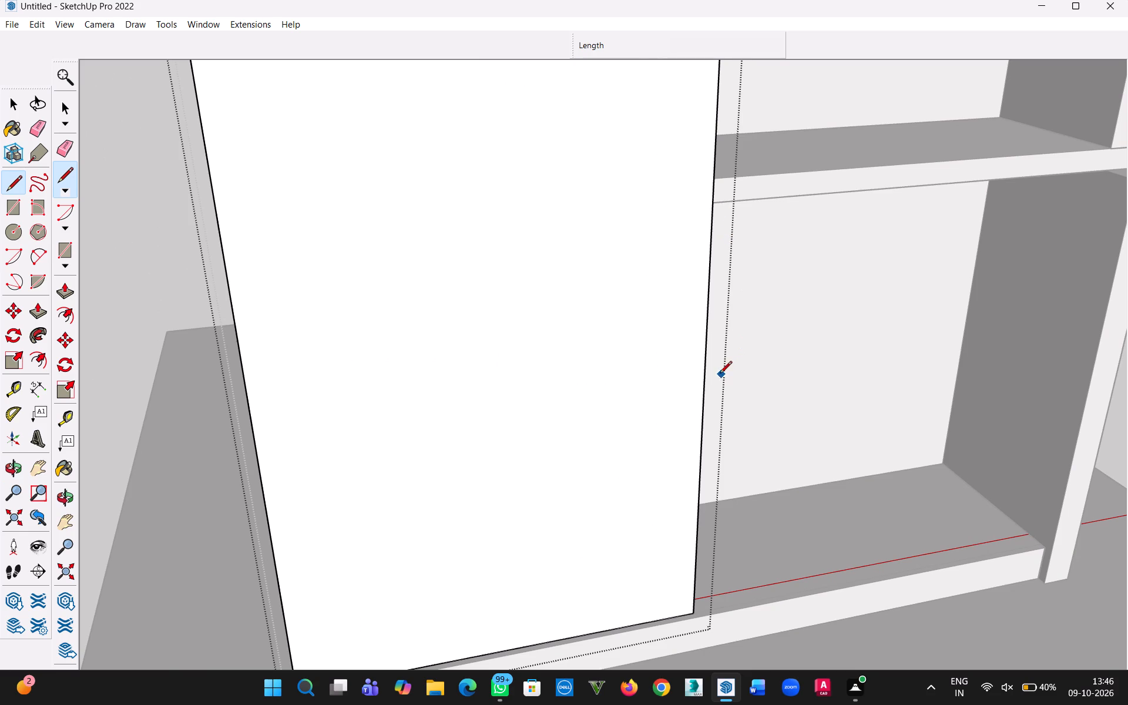
pyautogui.moveTo(668, 349); pyautogui.dragTo(434, 360, button='middle')
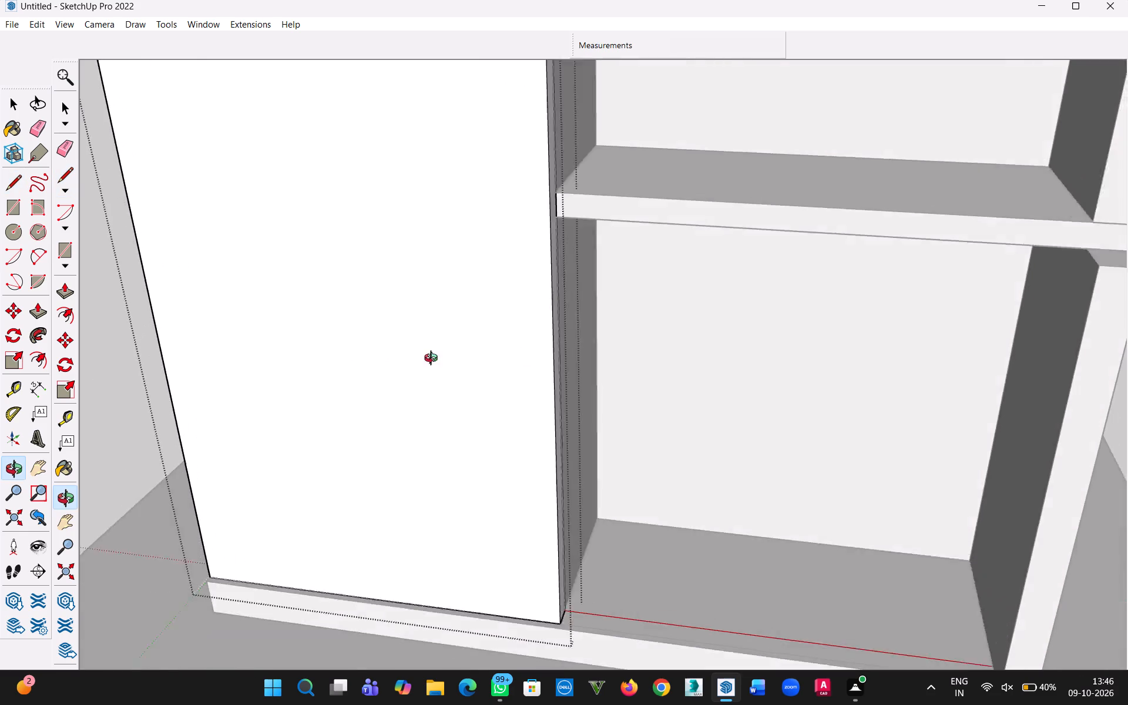
pyautogui.moveTo(434, 360); pyautogui.dragTo(353, 356, button='middle')
pyautogui.click(468, 205)
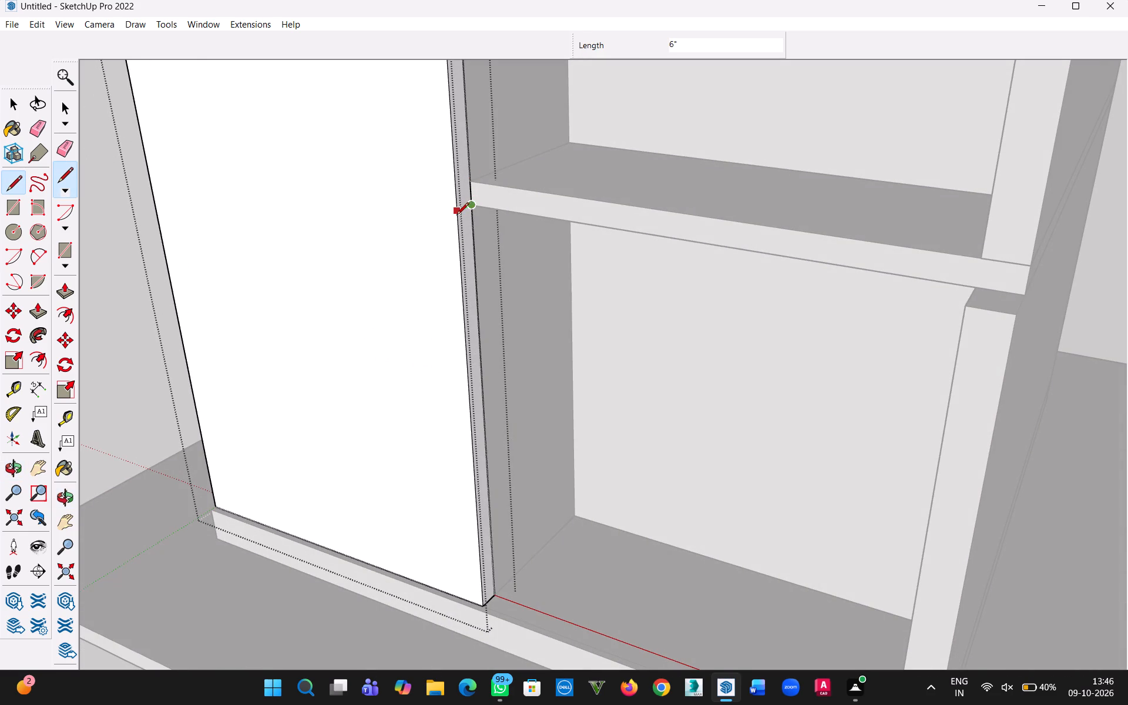
pyautogui.click(456, 216)
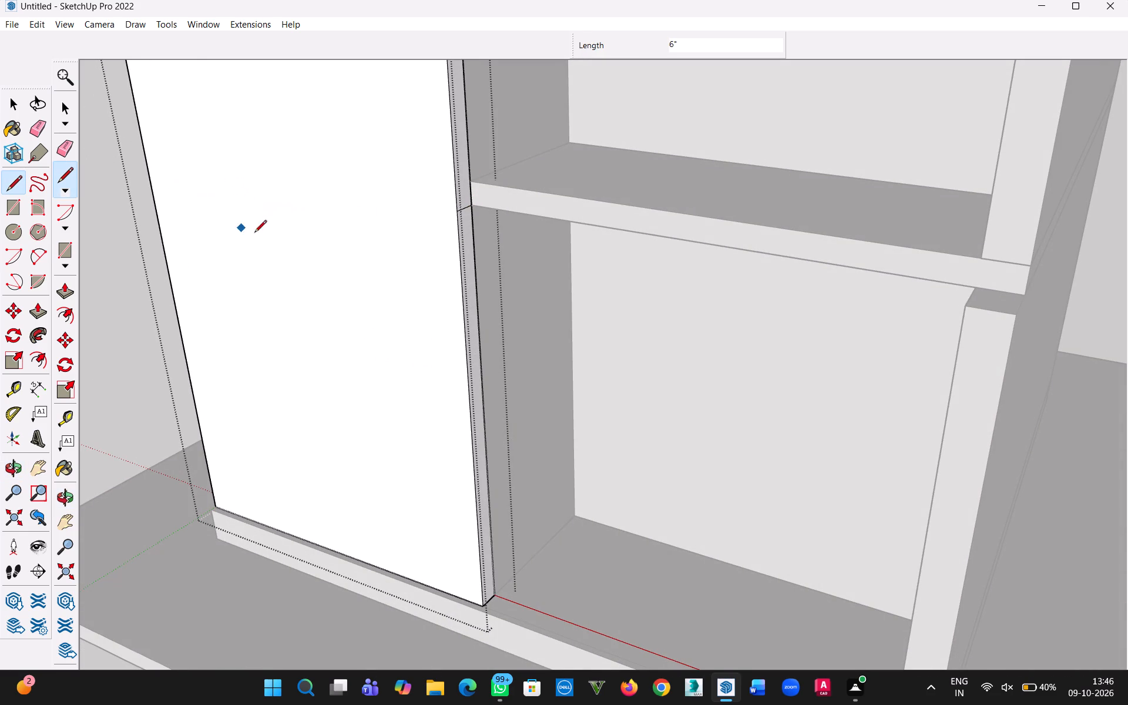
# Draw a 9' 3" horizontal line across the panel's front face to meet the side line, and close the panel.
pyautogui.moveTo(256, 234); pyautogui.dragTo(545, 242, button='middle')
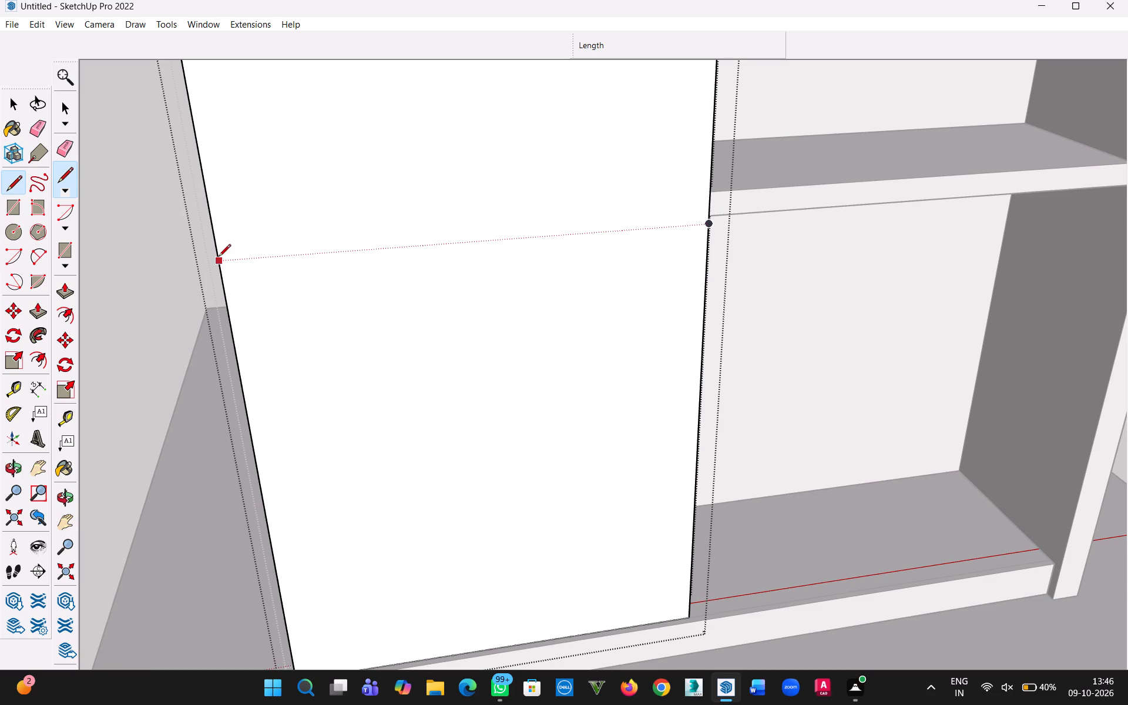
pyautogui.click(219, 257)
pyautogui.click(713, 226)
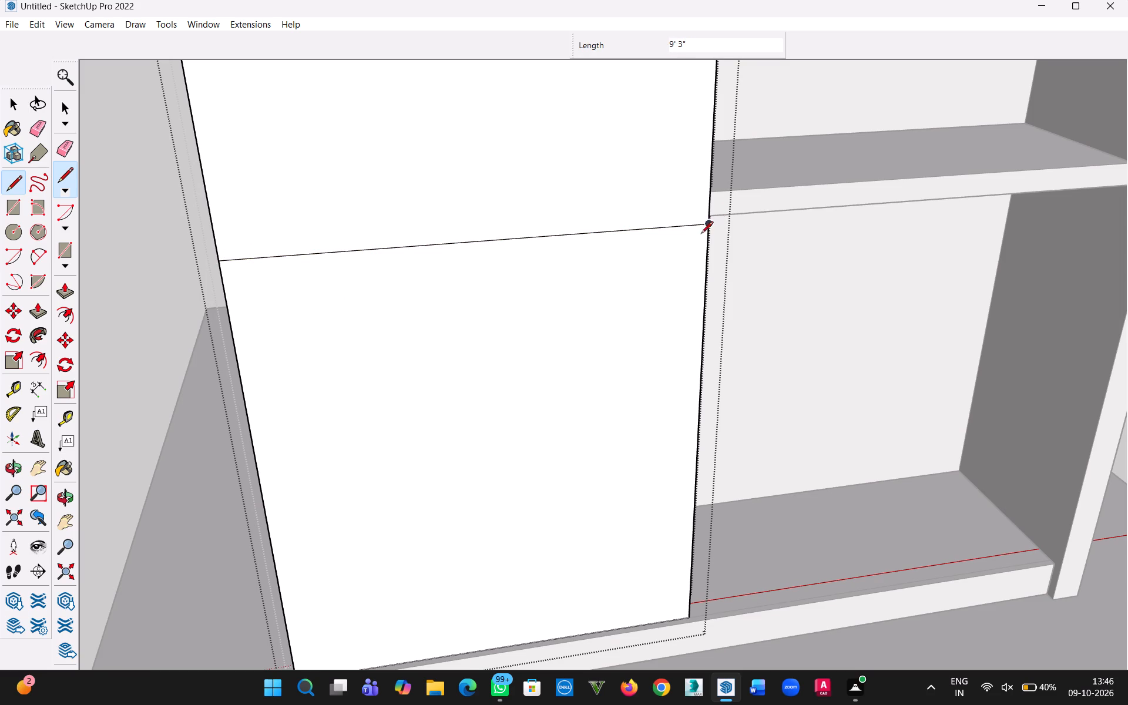
pyautogui.click(16, 103)
pyautogui.scroll(-3, 411, 342)
pyautogui.press('p')
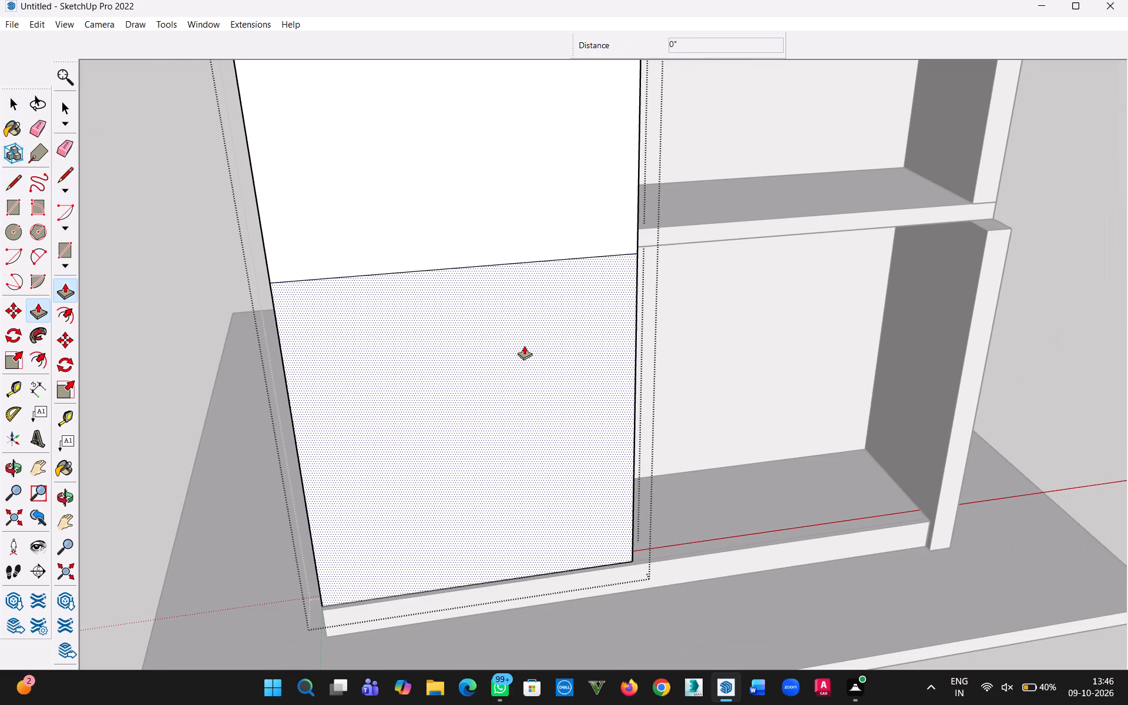
pyautogui.click(10, 103)
pyautogui.click(156, 227)
# Examine the divided front panel and its junction with the plinth and outer wall from several angles.
pyautogui.scroll(-2, 377, 303)
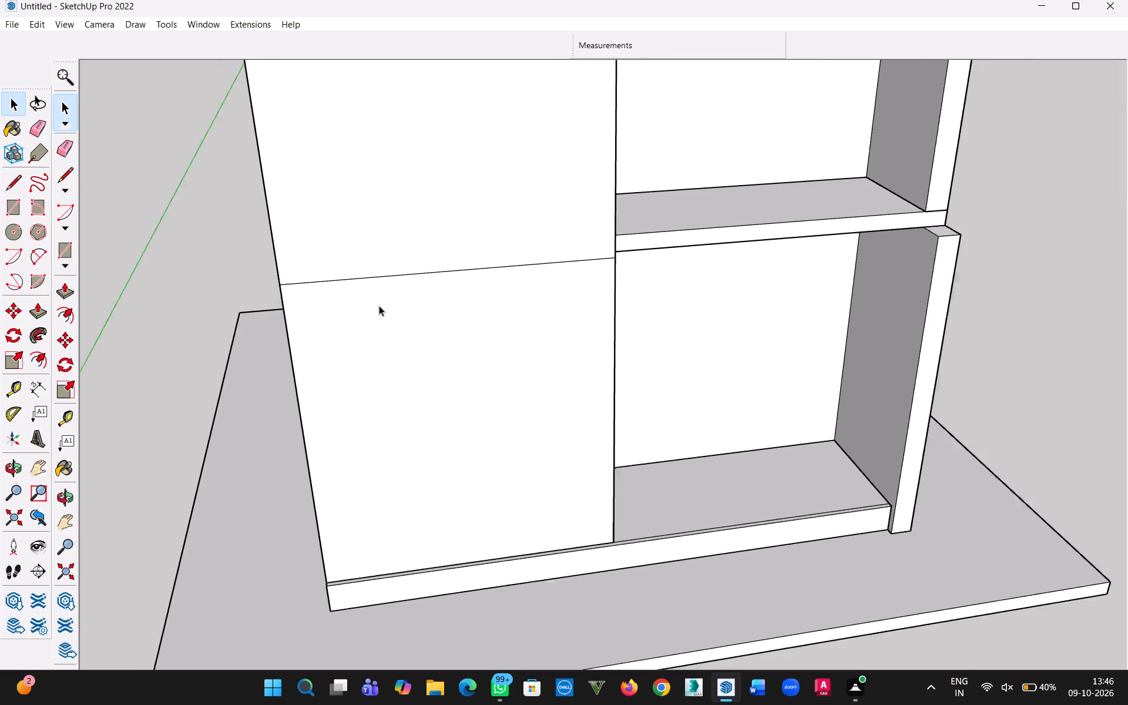
pyautogui.scroll(-2, 379, 305)
pyautogui.moveTo(430, 334); pyautogui.dragTo(444, 384, button='middle')
pyautogui.scroll(-3, 409, 385)
pyautogui.moveTo(407, 380); pyautogui.dragTo(533, 353, button='middle')
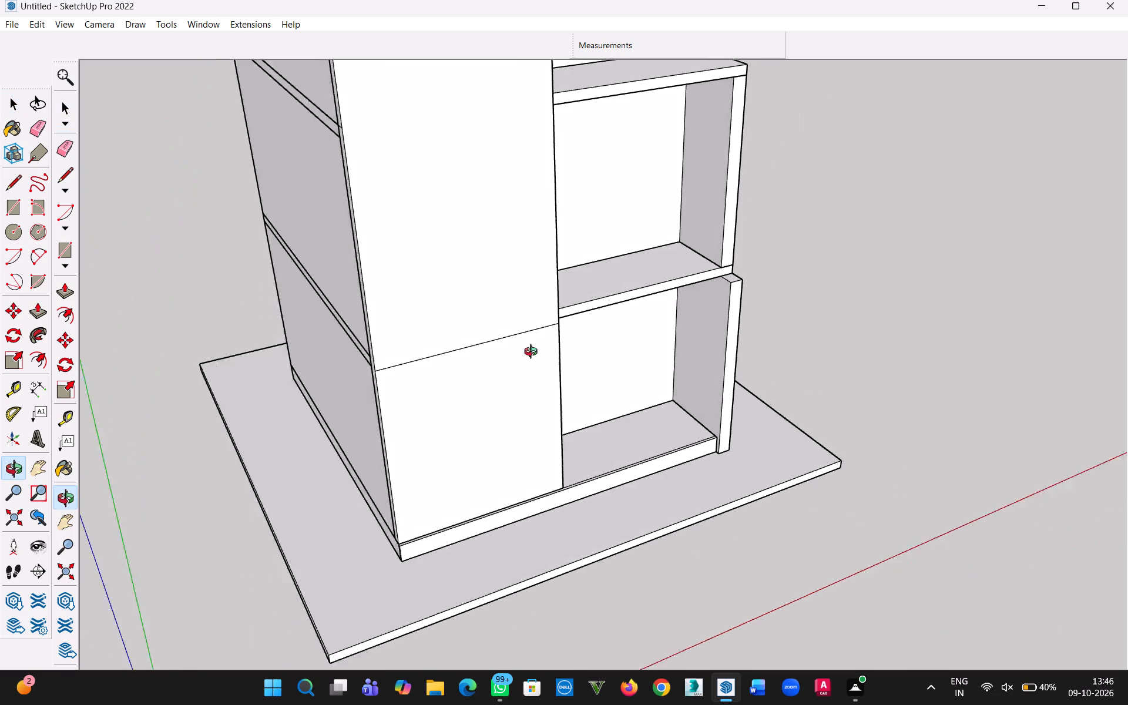
pyautogui.moveTo(533, 353); pyautogui.dragTo(444, 253, button='middle')
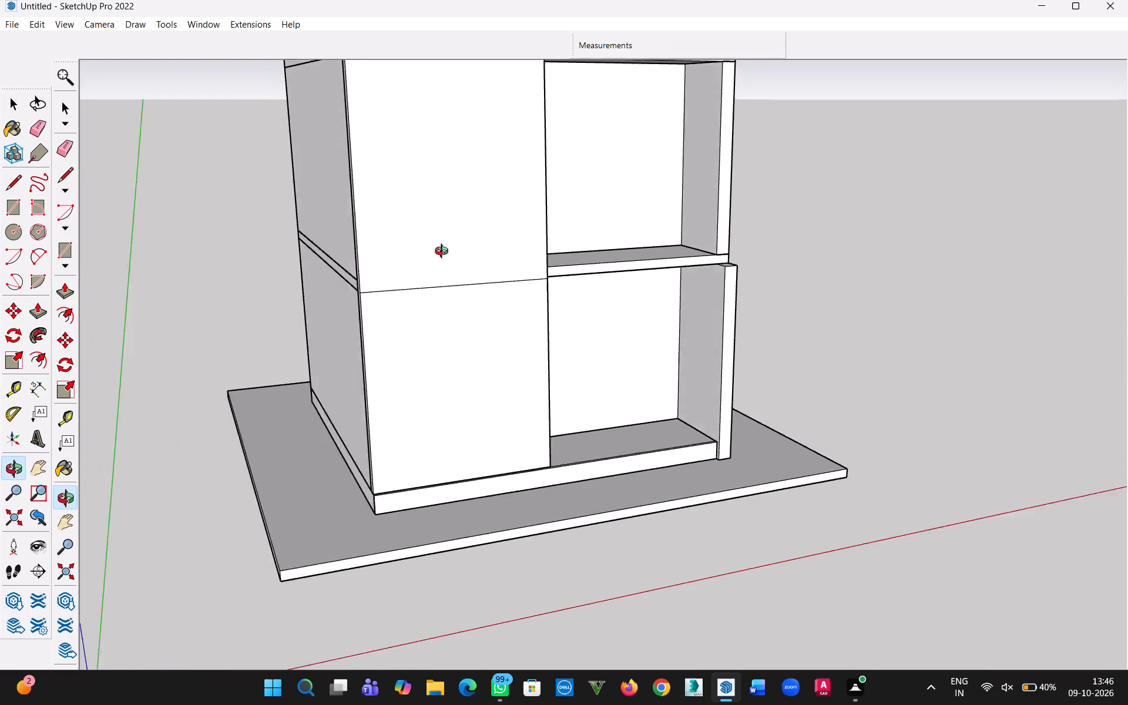
pyautogui.moveTo(444, 253); pyautogui.dragTo(352, 286, button='middle')
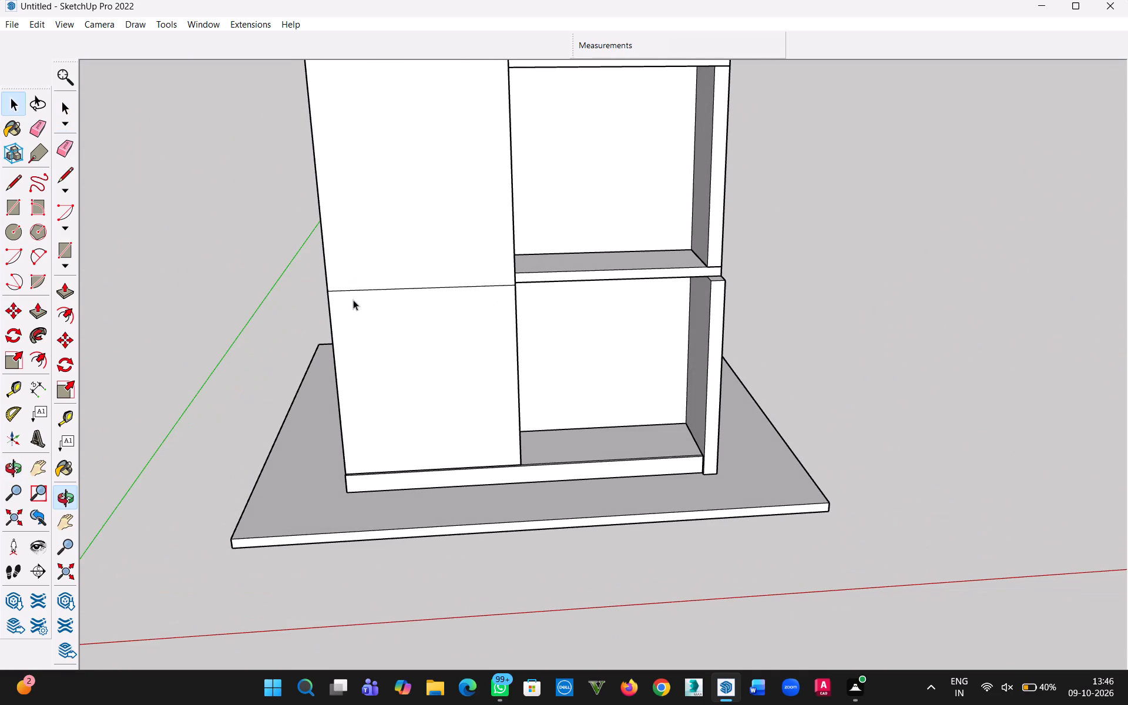
pyautogui.moveTo(394, 312); pyautogui.dragTo(658, 321, button='middle')
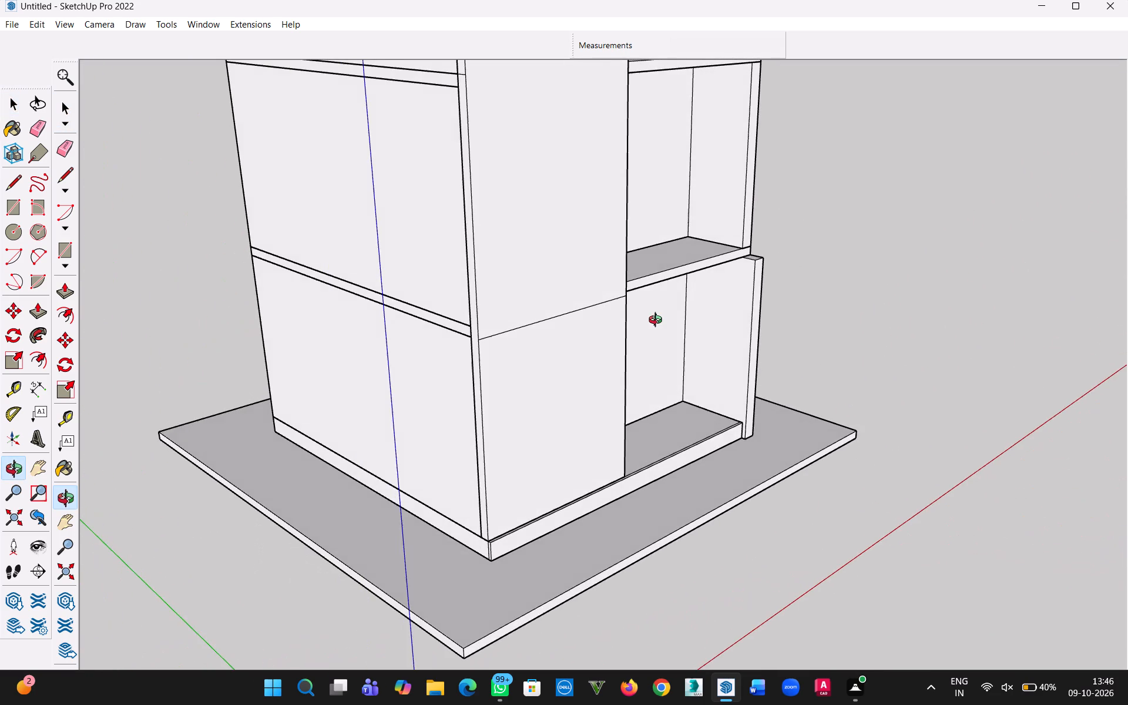
pyautogui.moveTo(658, 321); pyautogui.dragTo(645, 327, button='middle')
pyautogui.scroll(1, 532, 404)
pyautogui.moveTo(528, 402); pyautogui.dragTo(395, 361, button='middle')
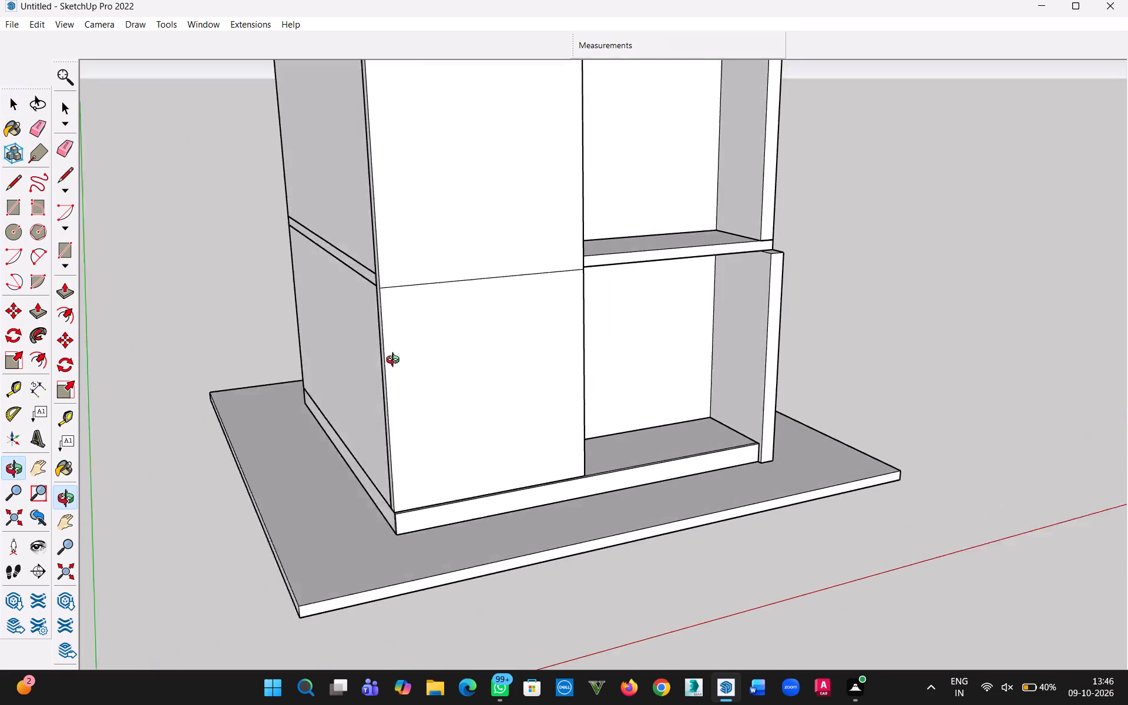
pyautogui.moveTo(395, 361); pyautogui.dragTo(334, 368, button='middle')
pyautogui.scroll(5, 365, 377)
pyautogui.scroll(3, 377, 429)
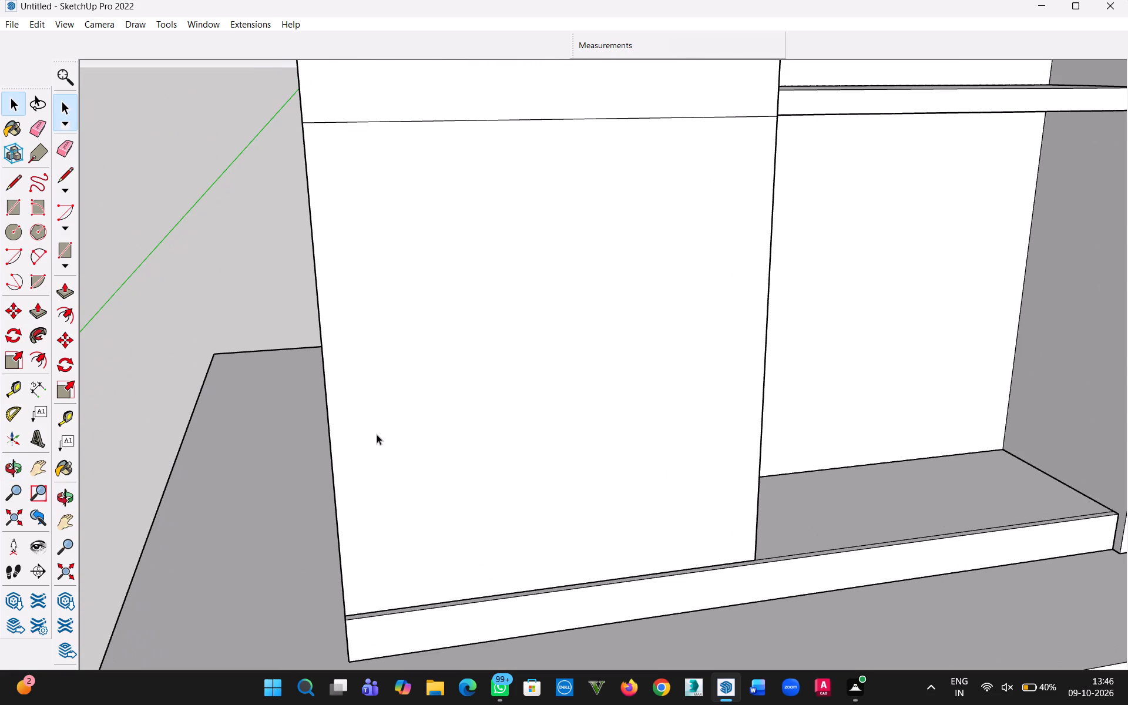
# Inside the front panel, place a vertical guide 9" in from its outer edge, on the side away from the open bays.
pyautogui.press('t')
pyautogui.click(9, 105)
pyautogui.click(617, 283)
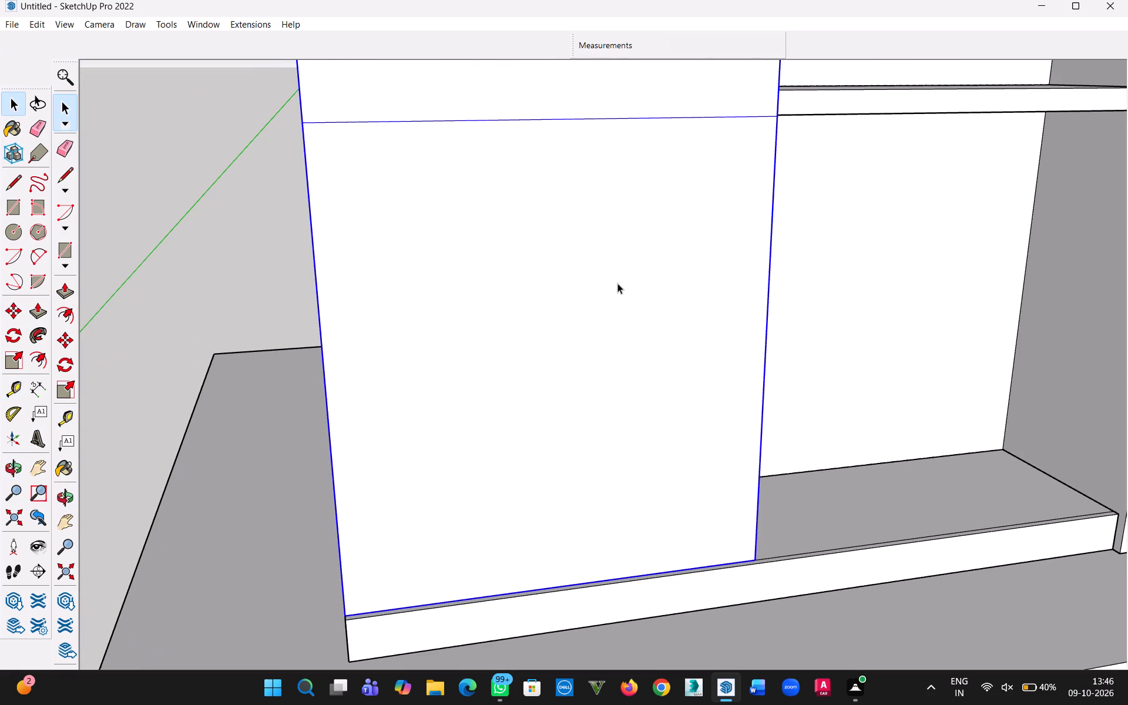
pyautogui.doubleClick(555, 295)
pyautogui.doubleClick(483, 301)
pyautogui.press('t')
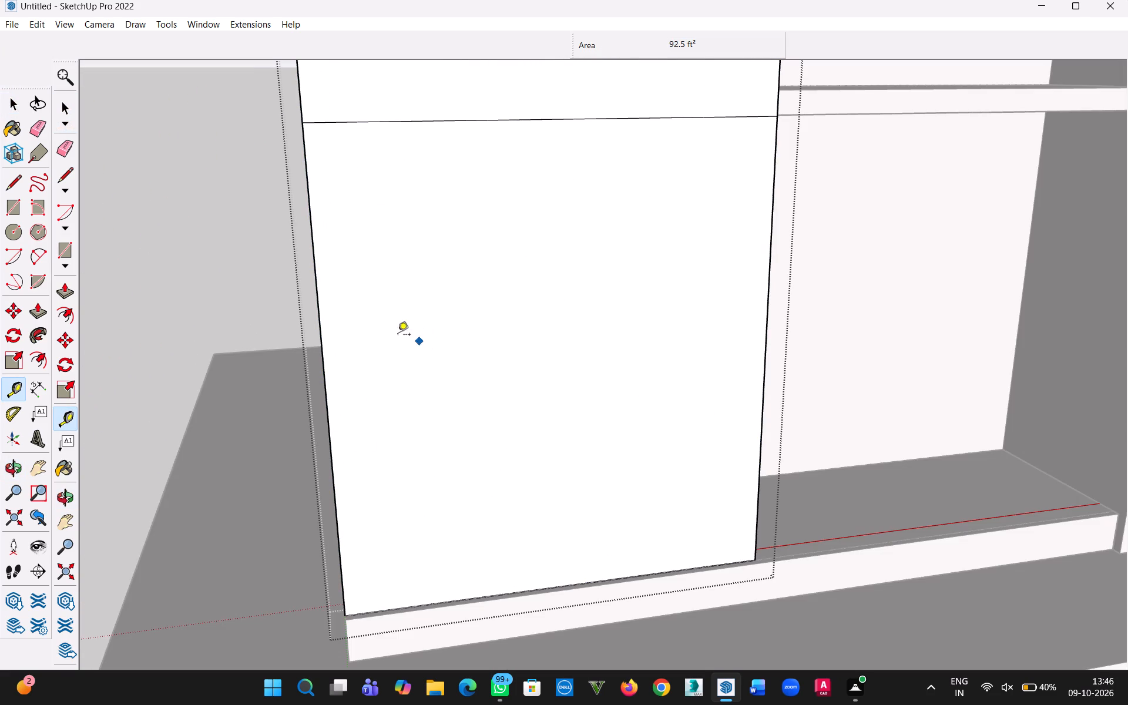
pyautogui.click(322, 304)
pyautogui.write('9"')
pyautogui.press('Return')
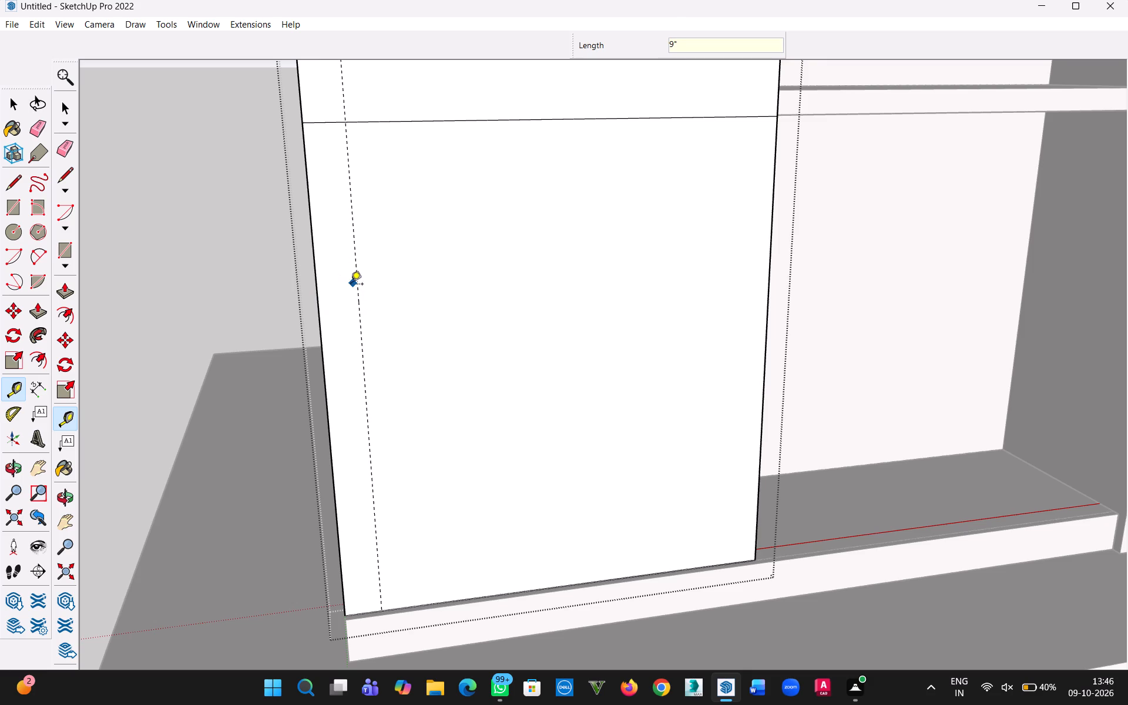
pyautogui.scroll(-4, 294, 272)
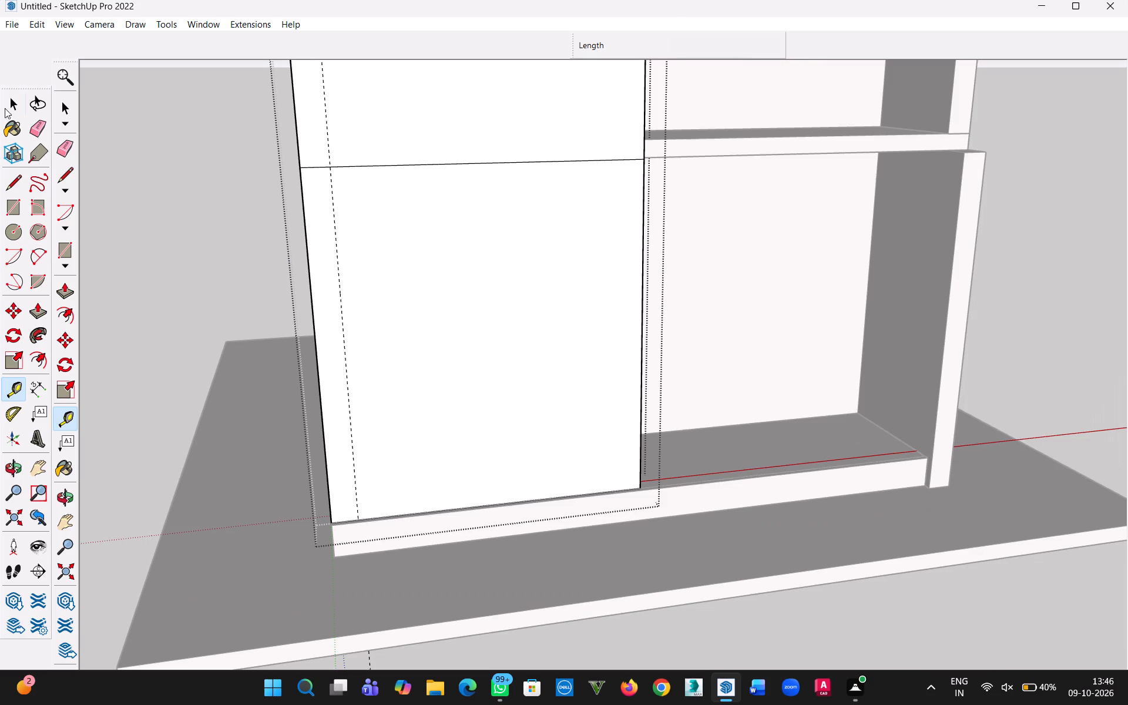
pyautogui.click(6, 109)
pyautogui.click(181, 230)
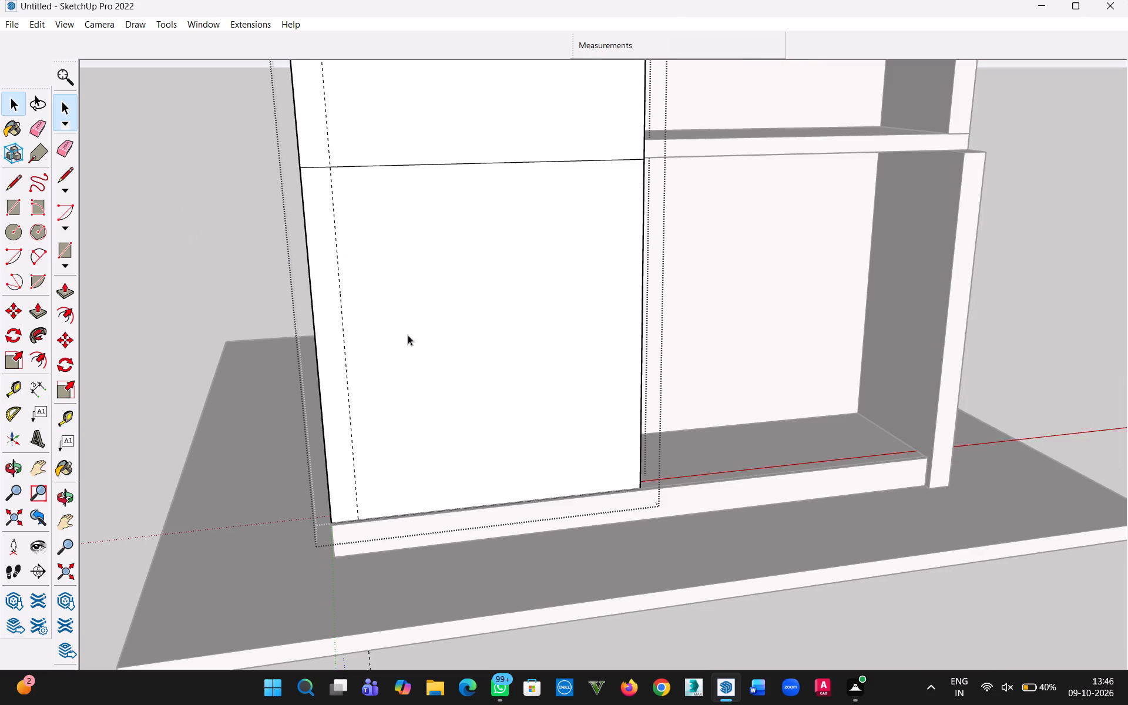
# Examine the guide and dividing line on the front panel in relation to the ground-floor opening and side walls.
pyautogui.scroll(2, 798, 214)
pyautogui.moveTo(813, 198); pyautogui.dragTo(808, 194, button='middle')
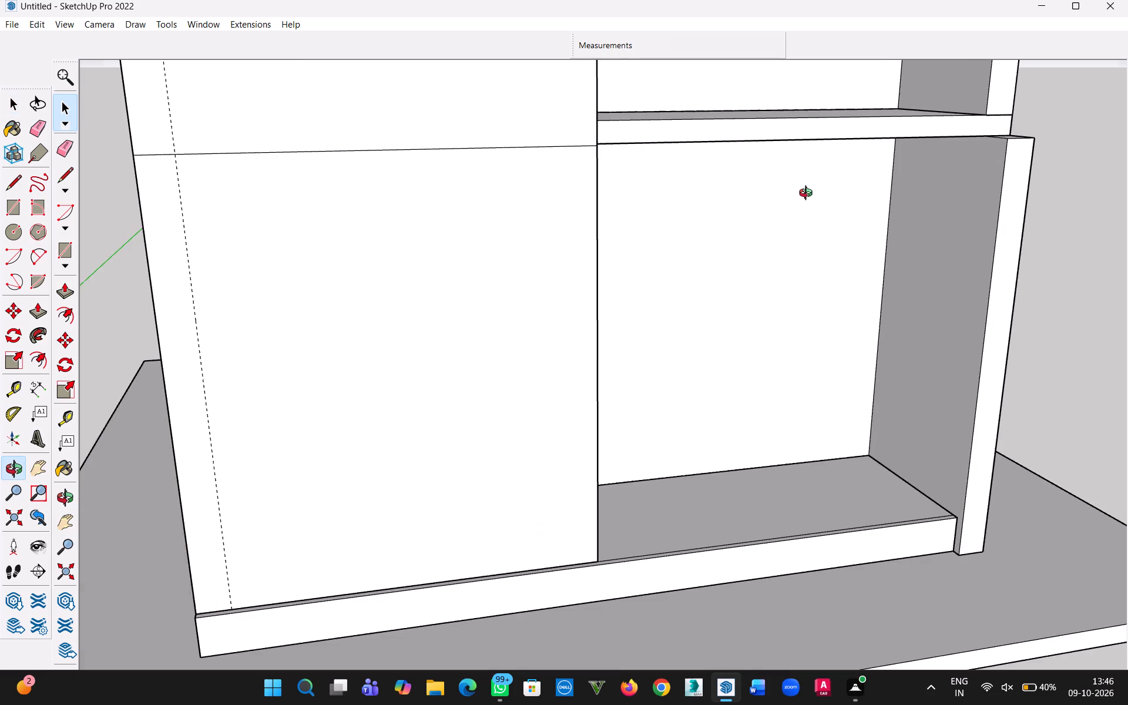
pyautogui.moveTo(808, 194); pyautogui.dragTo(663, 190, button='middle')
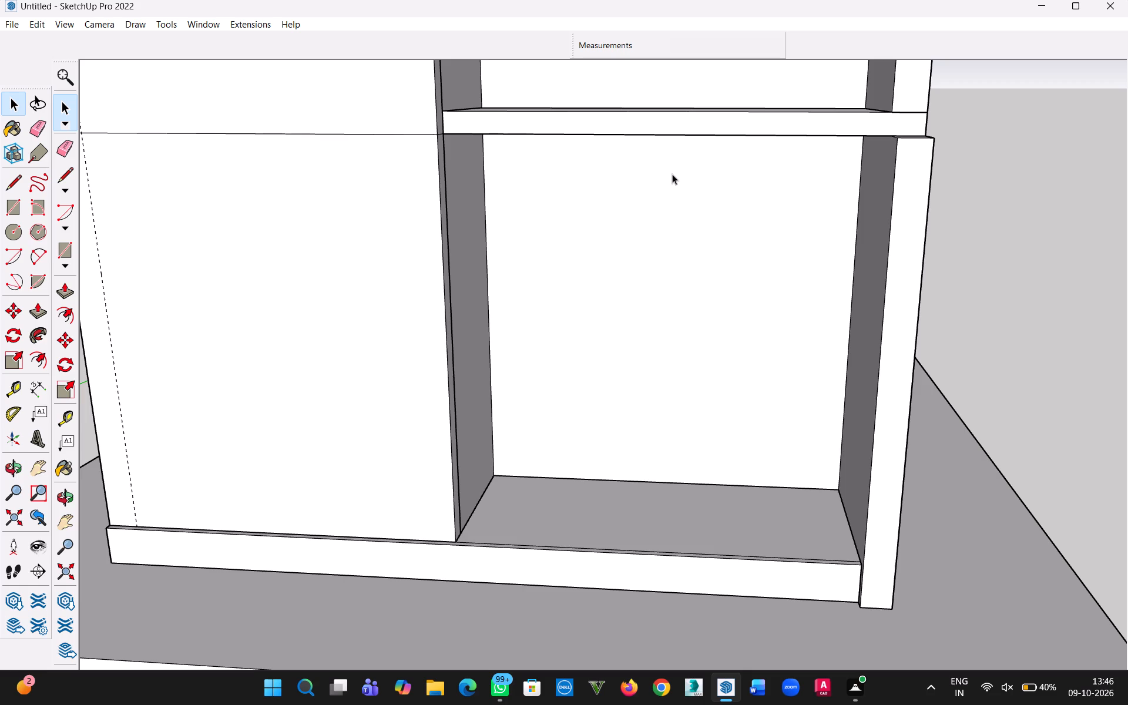
pyautogui.moveTo(568, 256); pyautogui.dragTo(629, 215, button='middle')
pyautogui.scroll(-4, 630, 222)
pyautogui.moveTo(627, 229); pyautogui.dragTo(788, 352, button='middle')
pyautogui.scroll(-1, 418, 283)
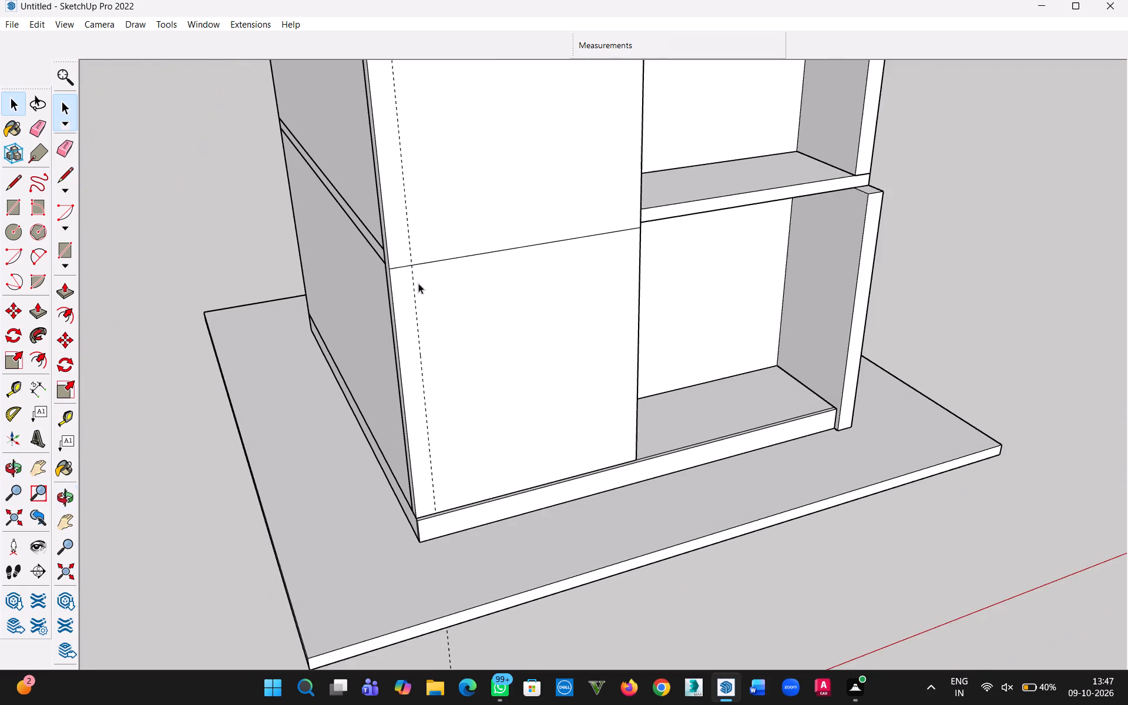
pyautogui.scroll(-1, 418, 283)
pyautogui.moveTo(440, 283); pyautogui.dragTo(391, 365, button='middle')
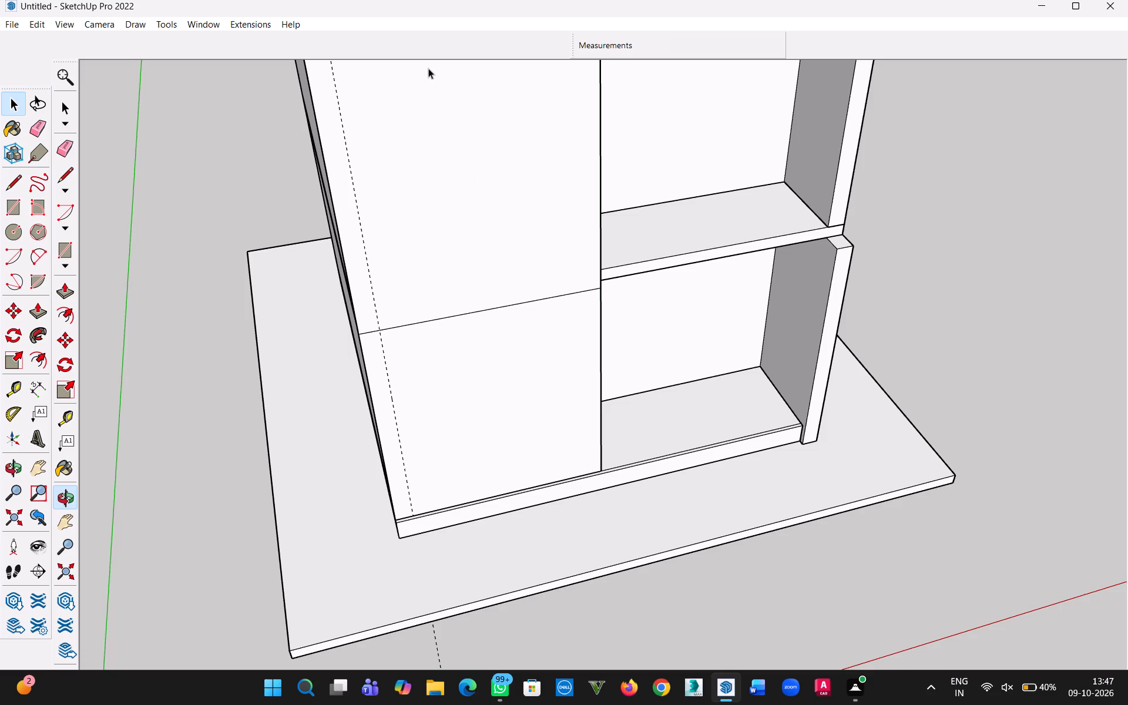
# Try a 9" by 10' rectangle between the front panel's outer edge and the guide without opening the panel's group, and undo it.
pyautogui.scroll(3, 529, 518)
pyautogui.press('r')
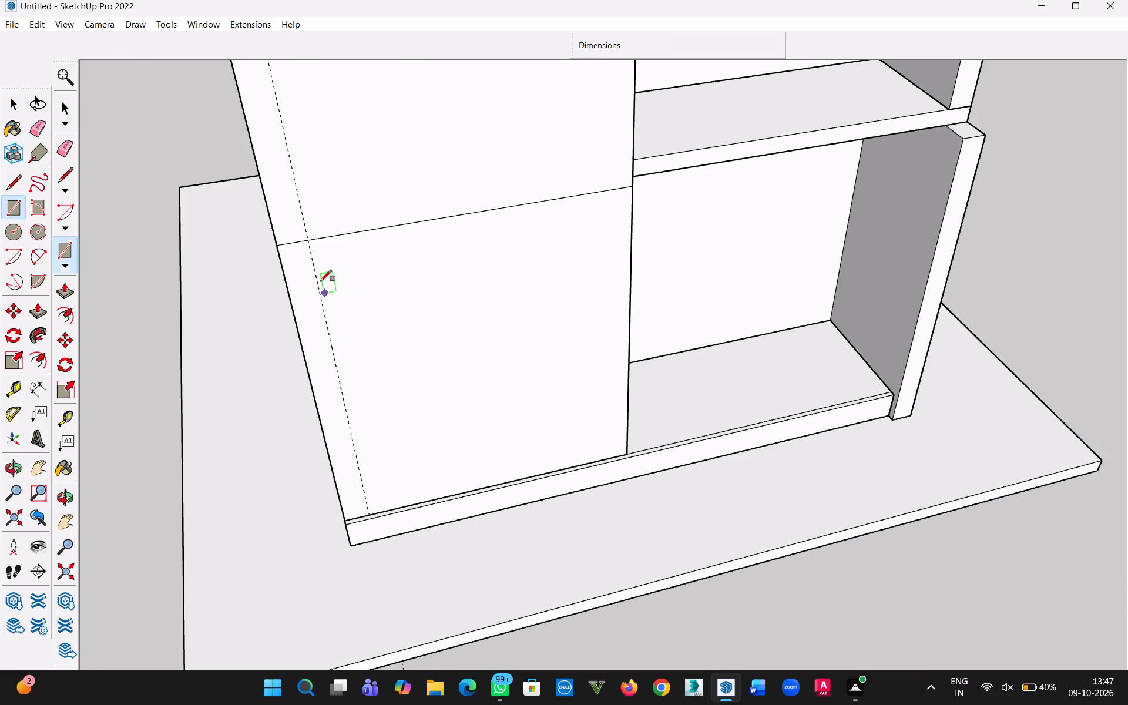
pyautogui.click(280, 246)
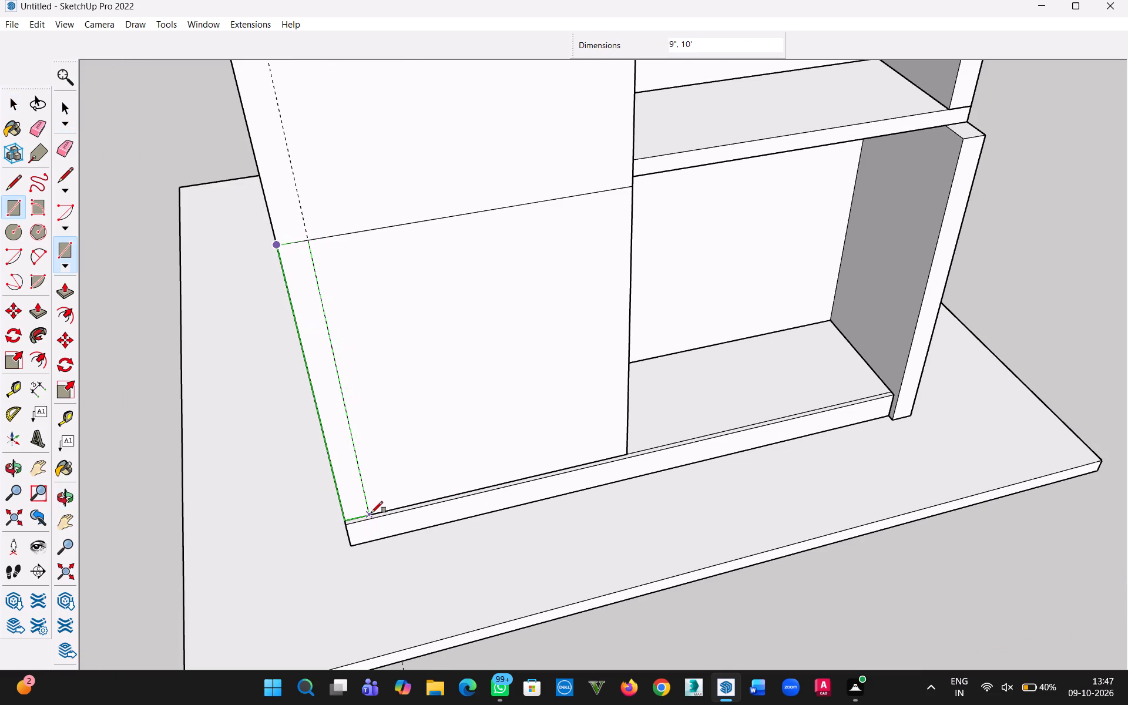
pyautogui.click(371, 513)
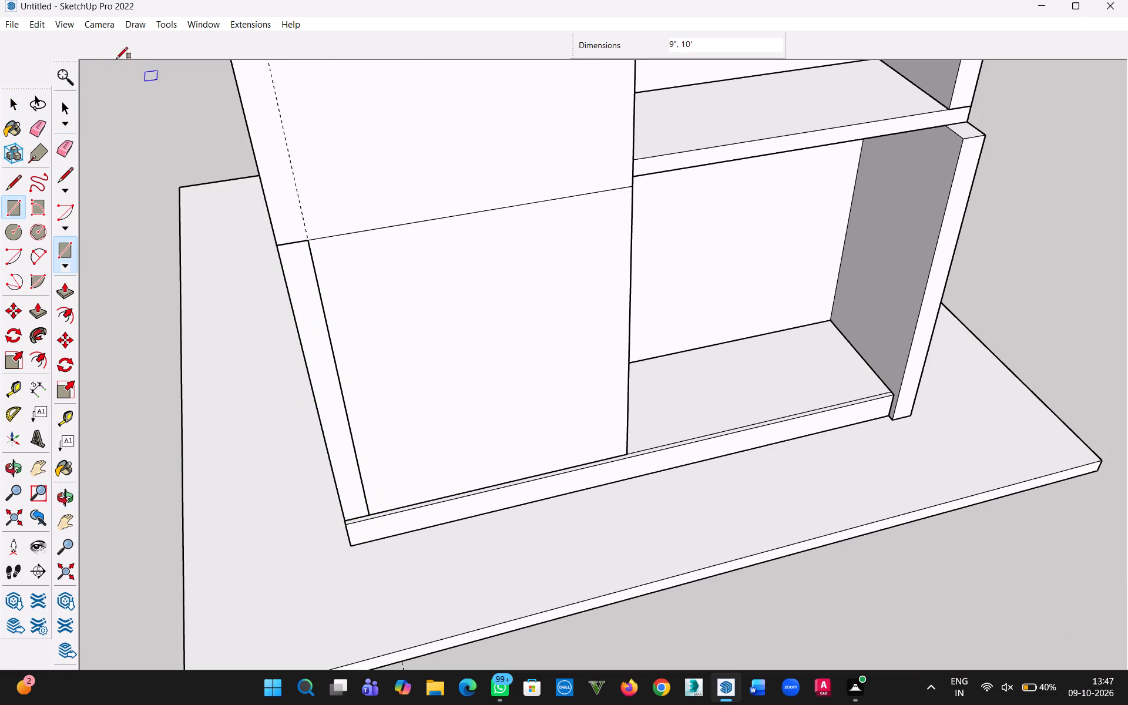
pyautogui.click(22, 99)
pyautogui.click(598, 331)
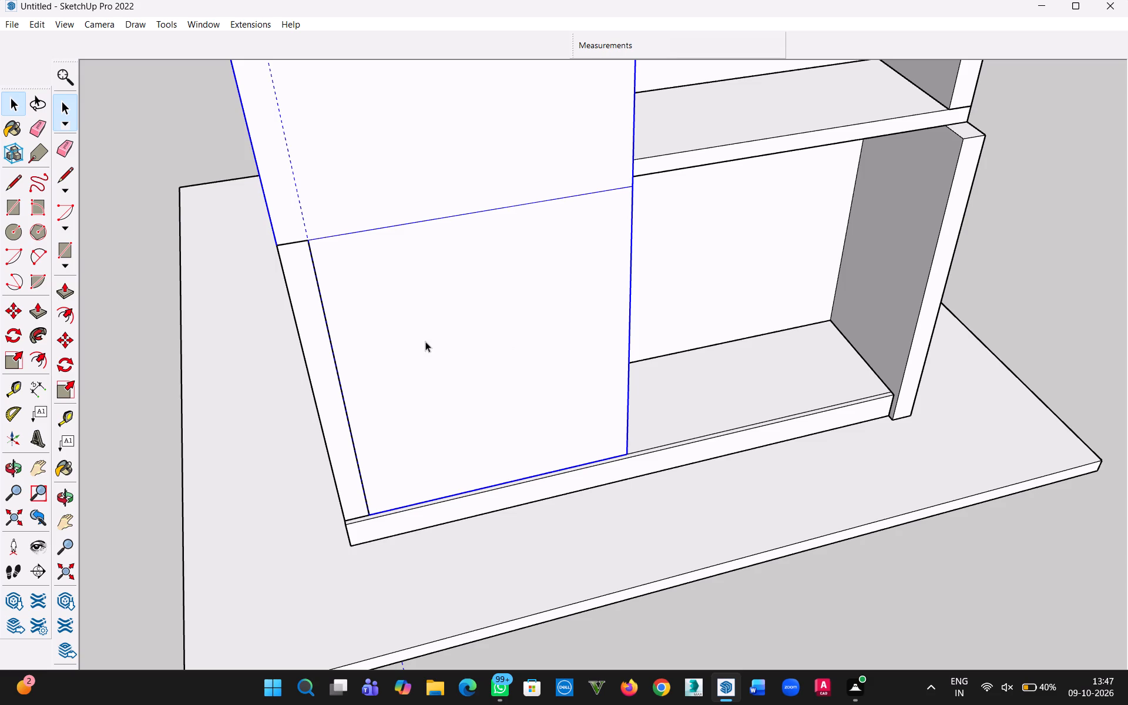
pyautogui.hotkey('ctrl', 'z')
# Inside the front panel's group, draw a rectangle from the dividing line's outer end down to the foot of the 9" guide.
pyautogui.doubleClick(448, 342)
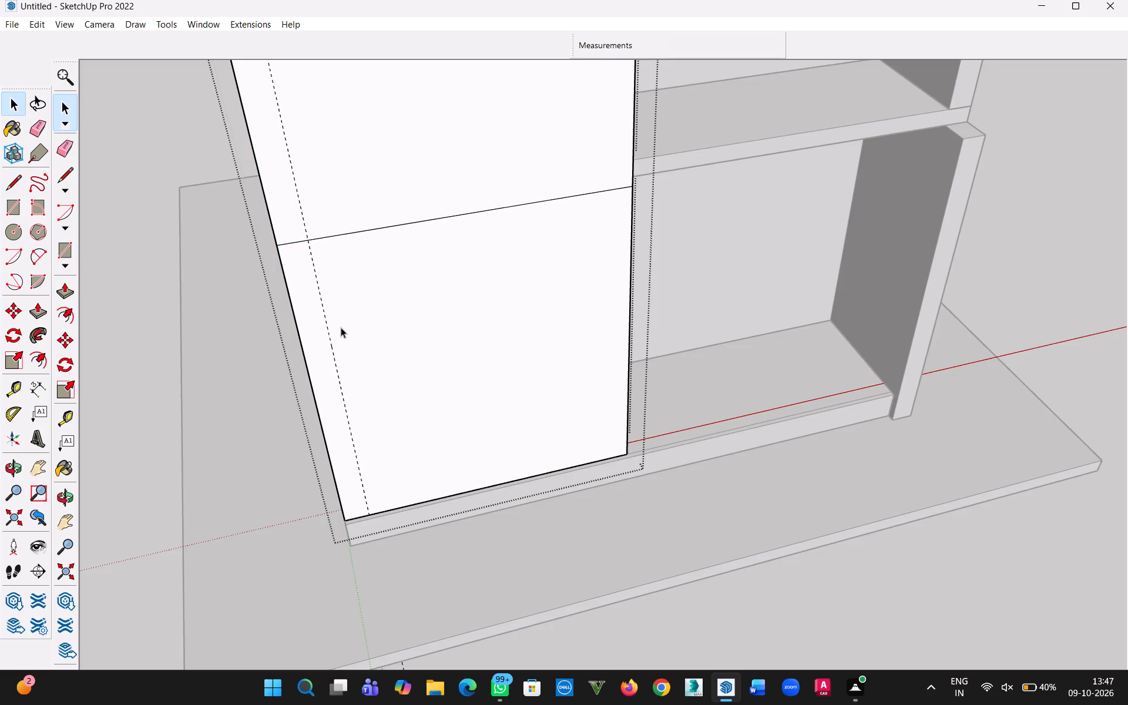
pyautogui.press('r')
pyautogui.click(281, 244)
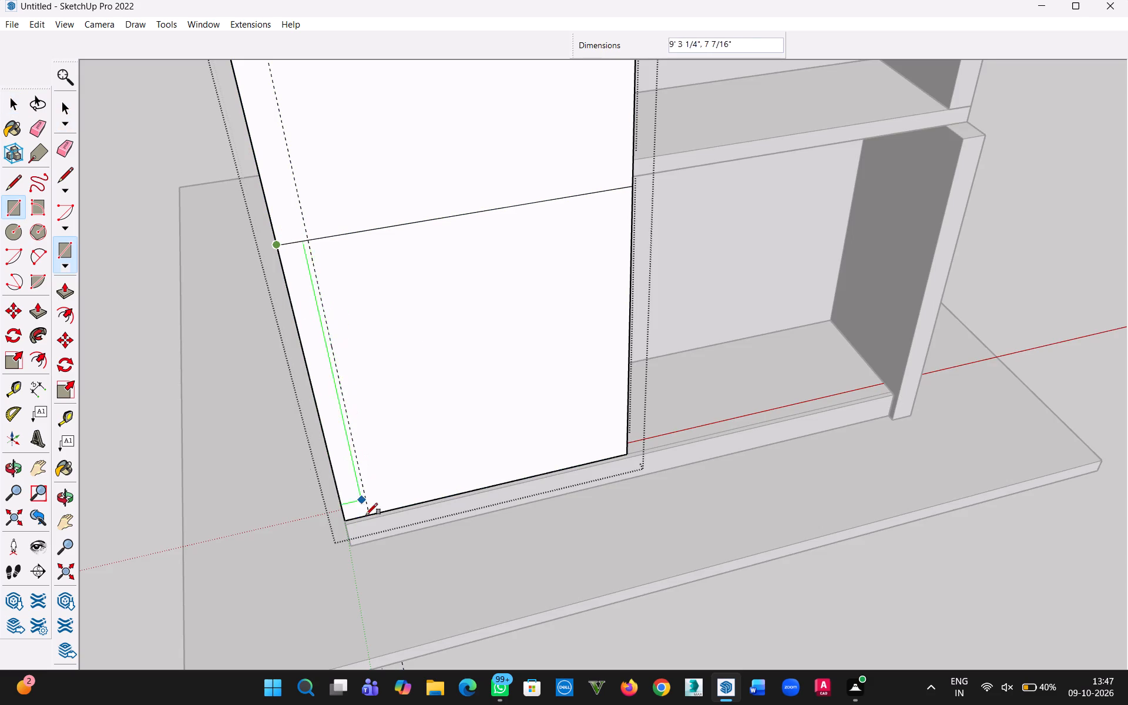
pyautogui.scroll(11, 368, 516)
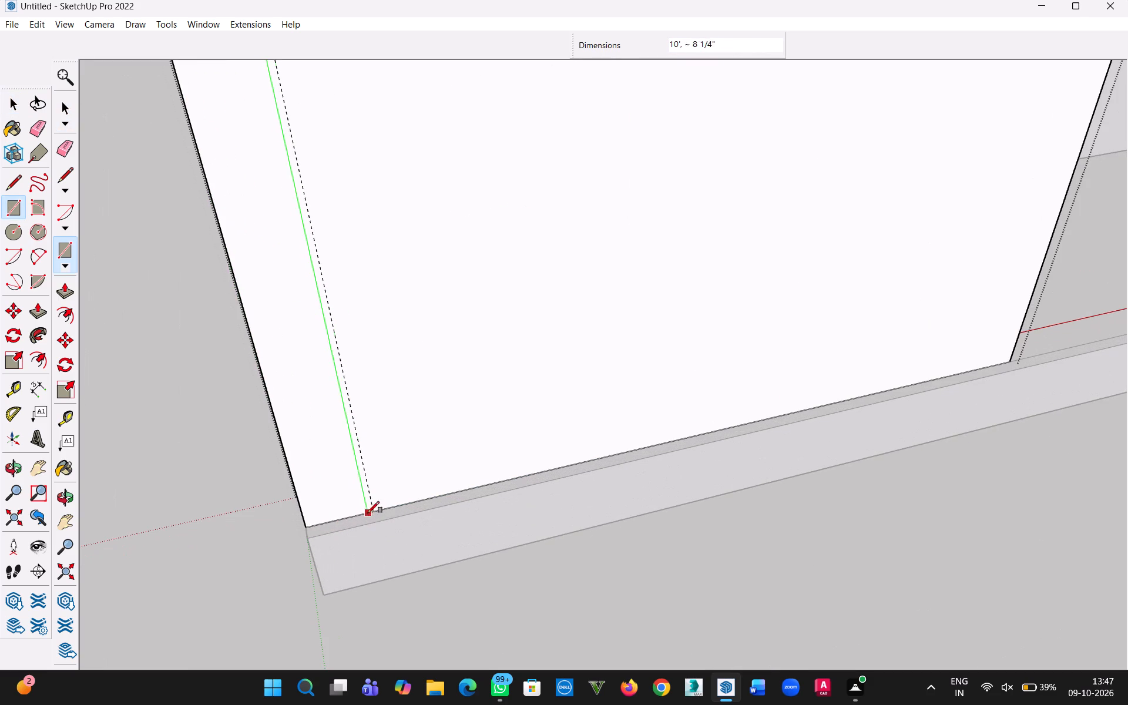
pyautogui.click(371, 510)
pyautogui.scroll(-10, 294, 413)
# Push/Pull the narrow ground-floor strip outward 6" from the panel's front face.
pyautogui.press('p')
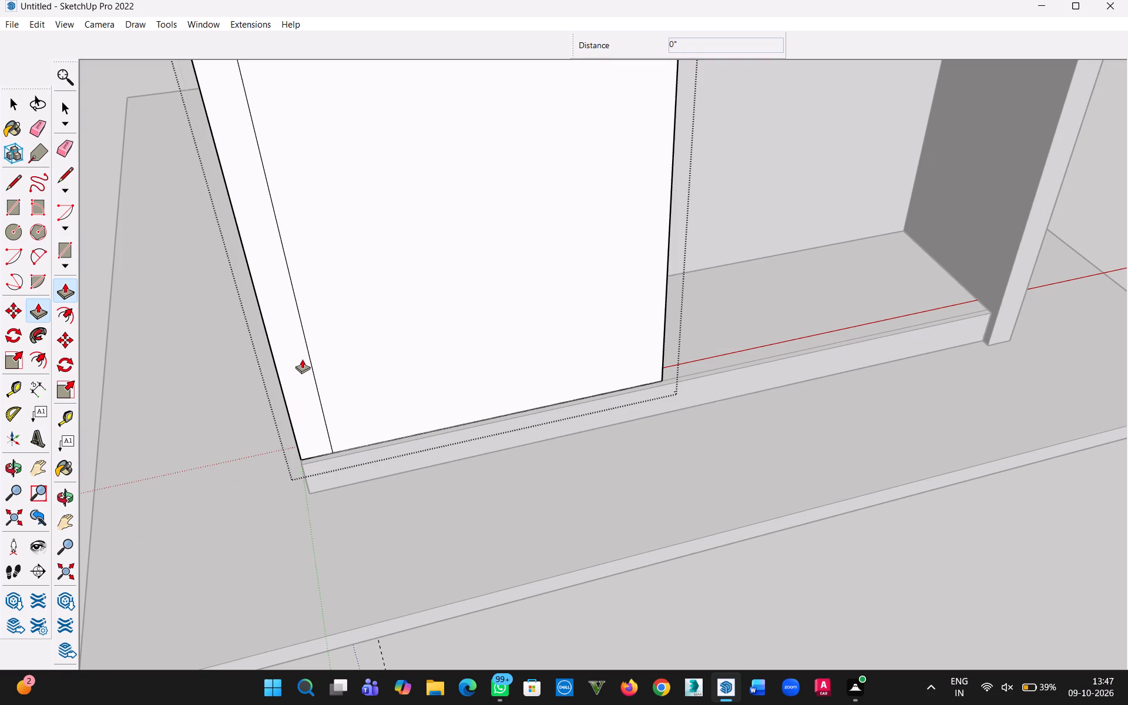
pyautogui.click(303, 357)
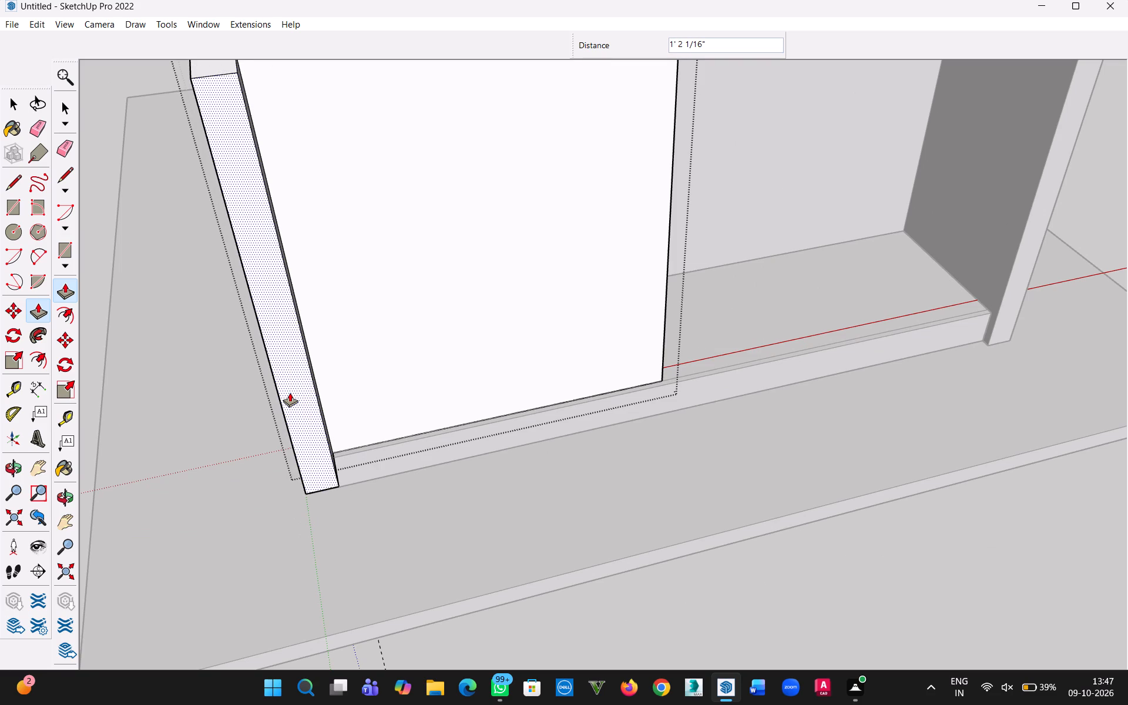
pyautogui.write('6"')
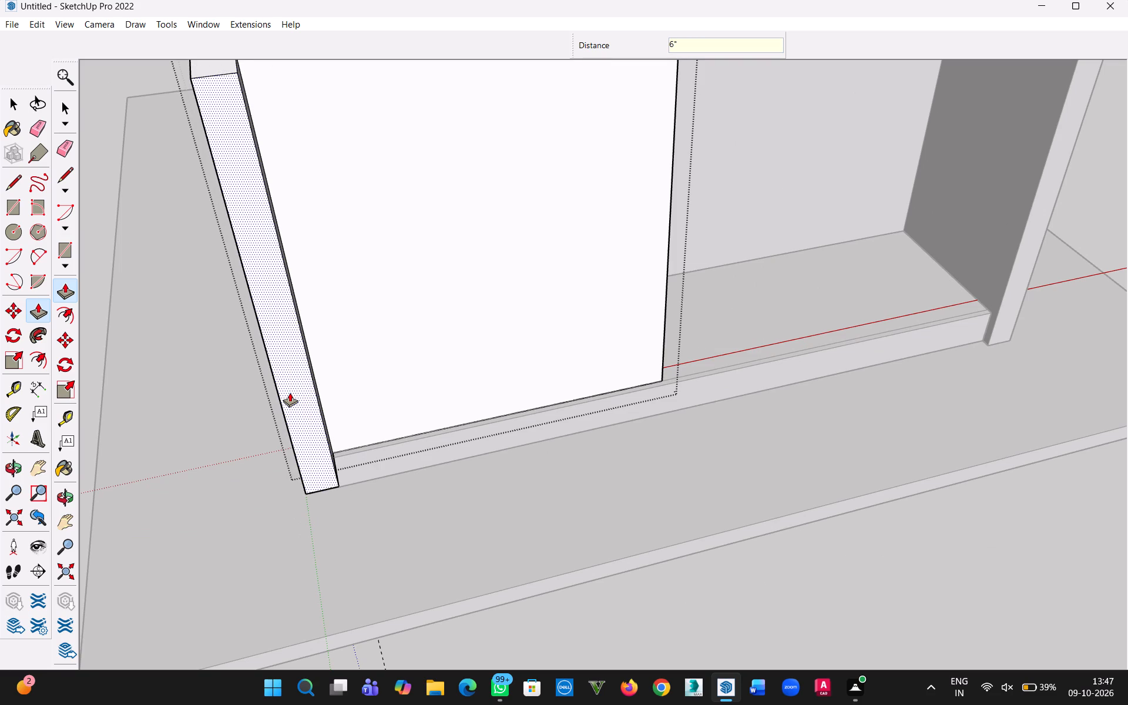
pyautogui.press('Return')
# Draw a line across the underside of the projecting strip, along the plinth's front edge.
pyautogui.moveTo(501, 407); pyautogui.dragTo(263, 478, button='middle')
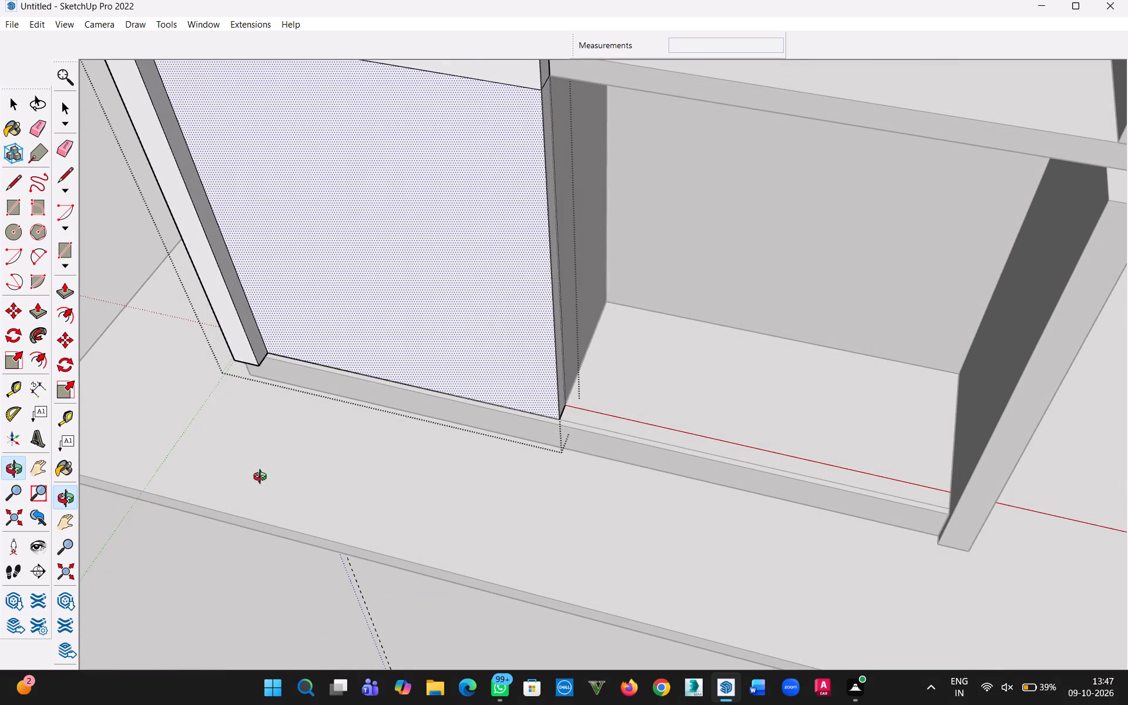
pyautogui.moveTo(263, 478); pyautogui.dragTo(403, 322, button='middle')
pyautogui.scroll(5, 321, 375)
pyautogui.moveTo(251, 377); pyautogui.dragTo(370, 173, button='middle')
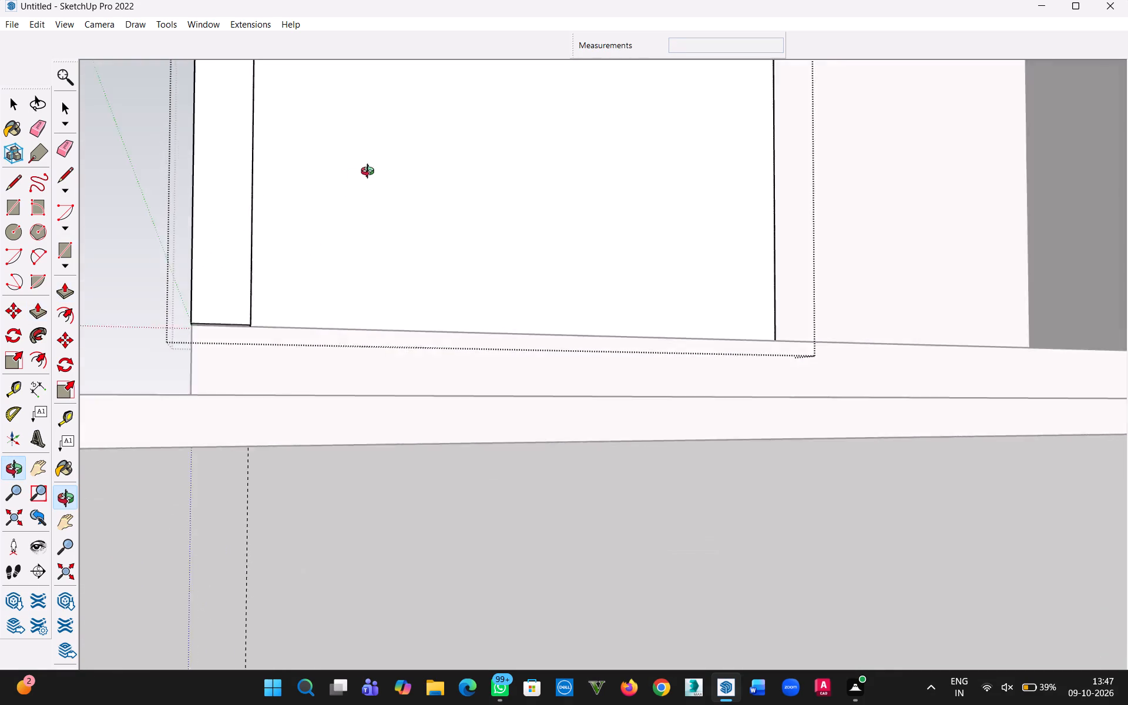
pyautogui.moveTo(370, 173); pyautogui.dragTo(644, 176, button='middle')
pyautogui.scroll(5, 366, 310)
pyautogui.moveTo(314, 341); pyautogui.dragTo(473, 338, button='middle')
pyautogui.press('l')
pyautogui.click(298, 294)
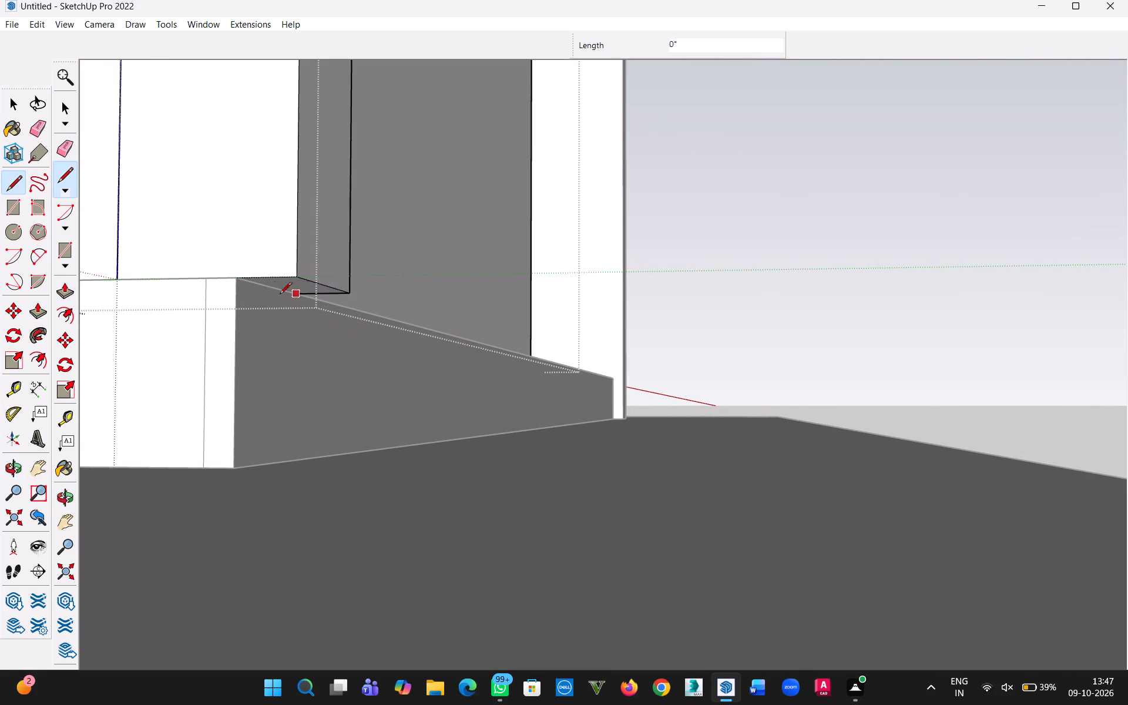
pyautogui.click(237, 280)
# Push/Pull the strip's underside down 1' in front of the plinth to reach the base slab.
pyautogui.press('p')
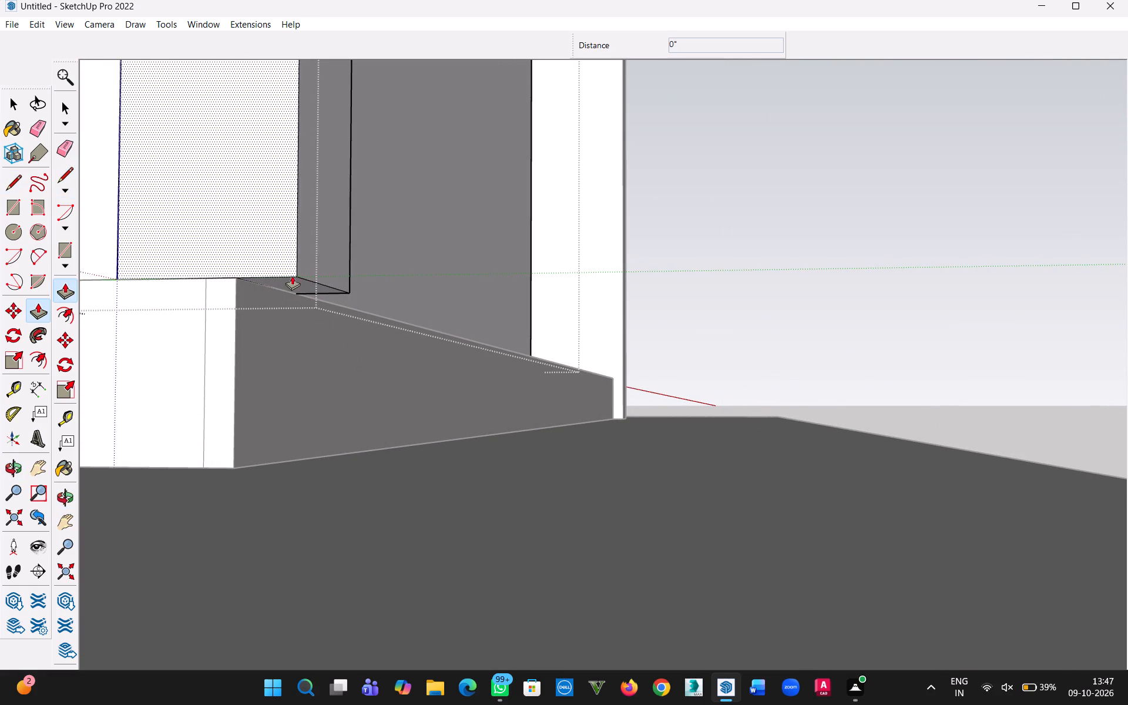
pyautogui.click(293, 284)
pyautogui.moveTo(275, 467); pyautogui.dragTo(335, 427, button='middle')
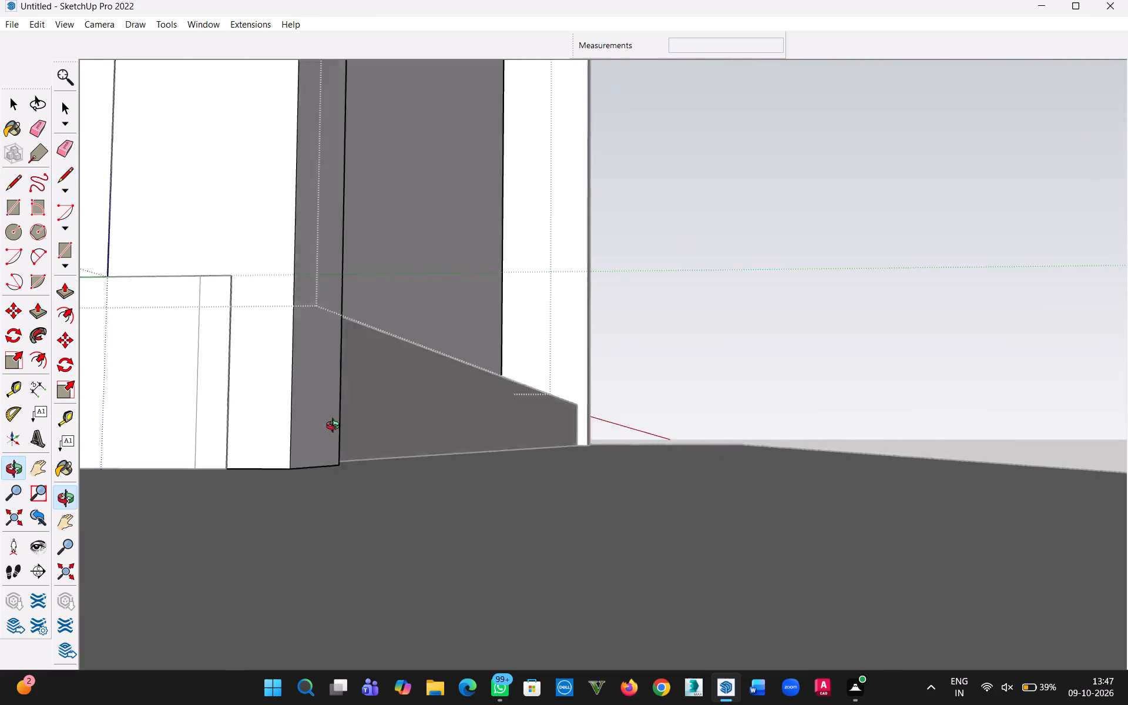
pyautogui.moveTo(335, 427); pyautogui.dragTo(361, 597, button='middle')
pyautogui.click(425, 496)
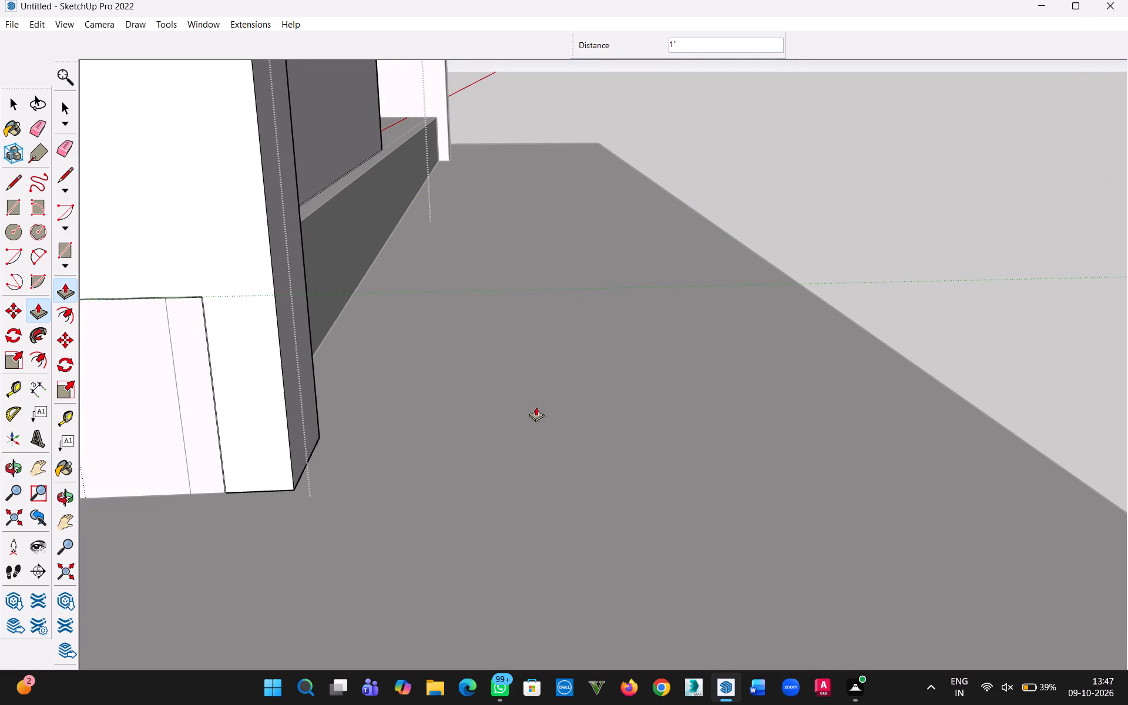
# Examine the projecting strip against the plinth, base slab and side wall from several angles, and close the panel's group.
pyautogui.scroll(-6, 536, 407)
pyautogui.moveTo(560, 389); pyautogui.dragTo(139, 442, button='middle')
pyautogui.scroll(-11, 431, 336)
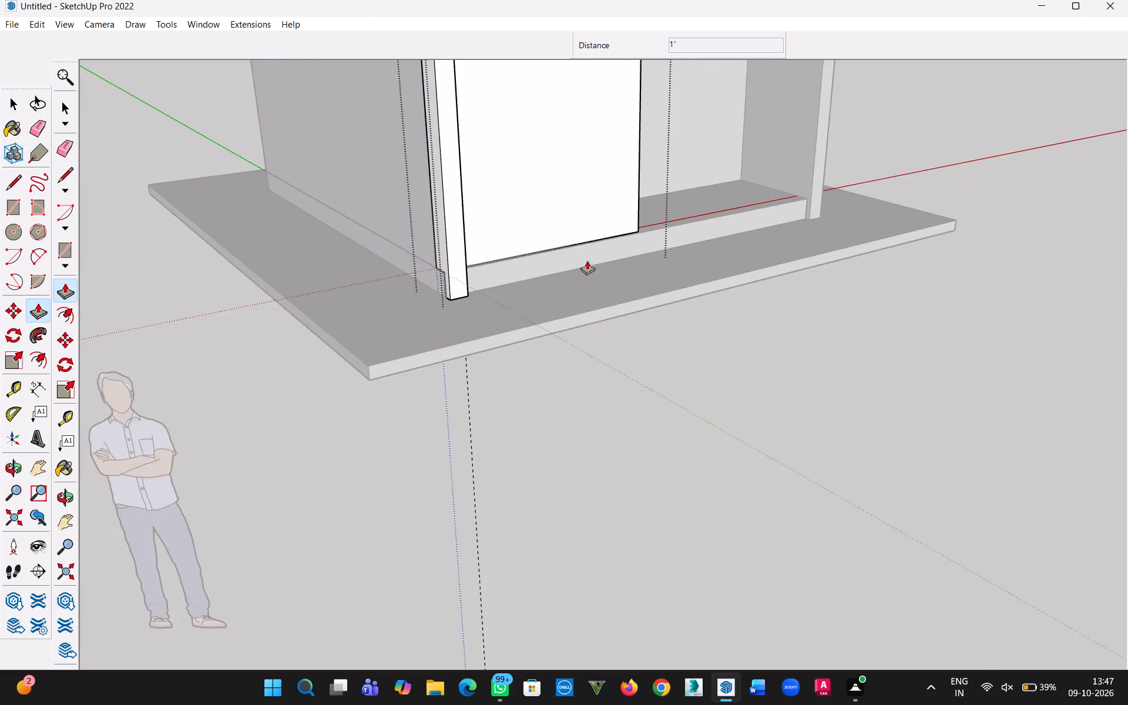
pyautogui.scroll(2, 588, 263)
pyautogui.press('h')
pyautogui.moveTo(625, 315); pyautogui.dragTo(407, 444)
pyautogui.moveTo(378, 399); pyautogui.dragTo(266, 427, button='middle')
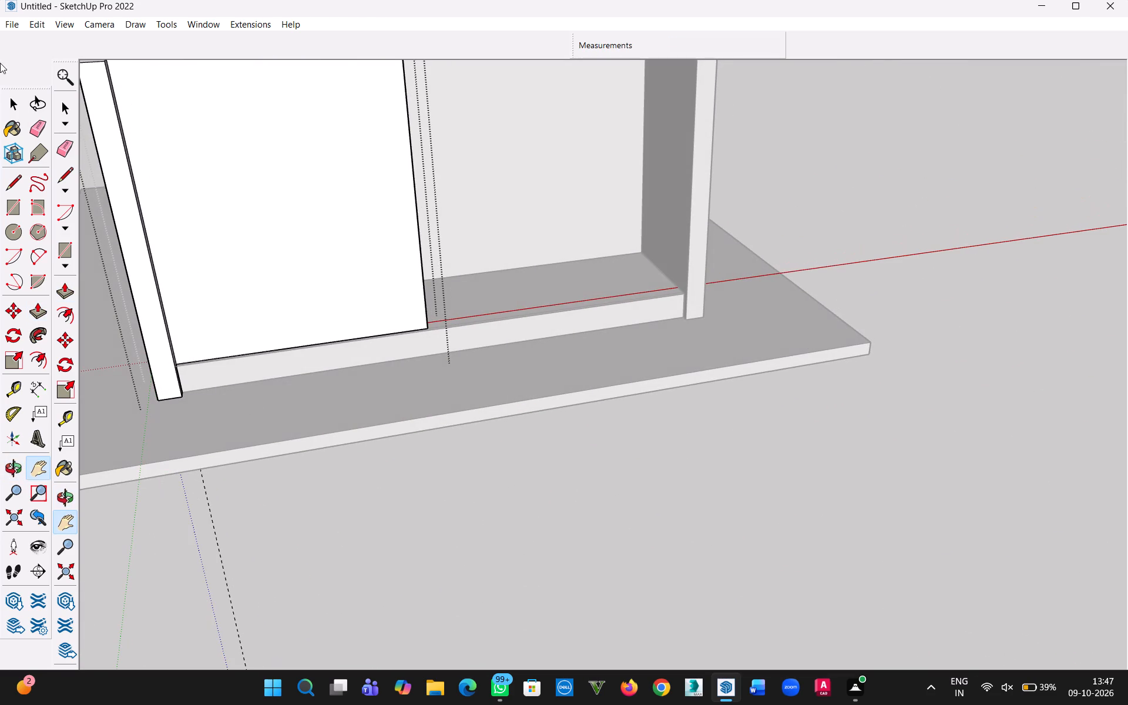
pyautogui.click(9, 102)
pyautogui.click(304, 370)
pyautogui.moveTo(305, 372); pyautogui.dragTo(452, 444, button='middle')
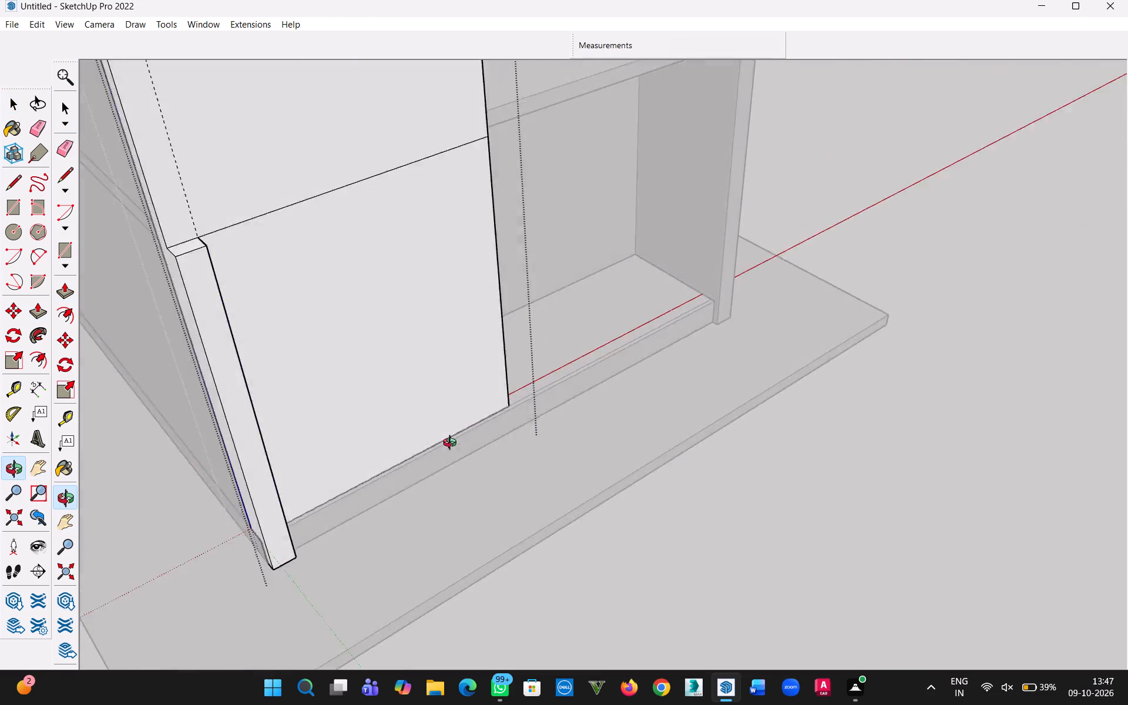
pyautogui.moveTo(452, 444); pyautogui.dragTo(338, 419, button='middle')
pyautogui.scroll(-2, 288, 417)
pyautogui.moveTo(288, 404); pyautogui.dragTo(647, 343, button='middle')
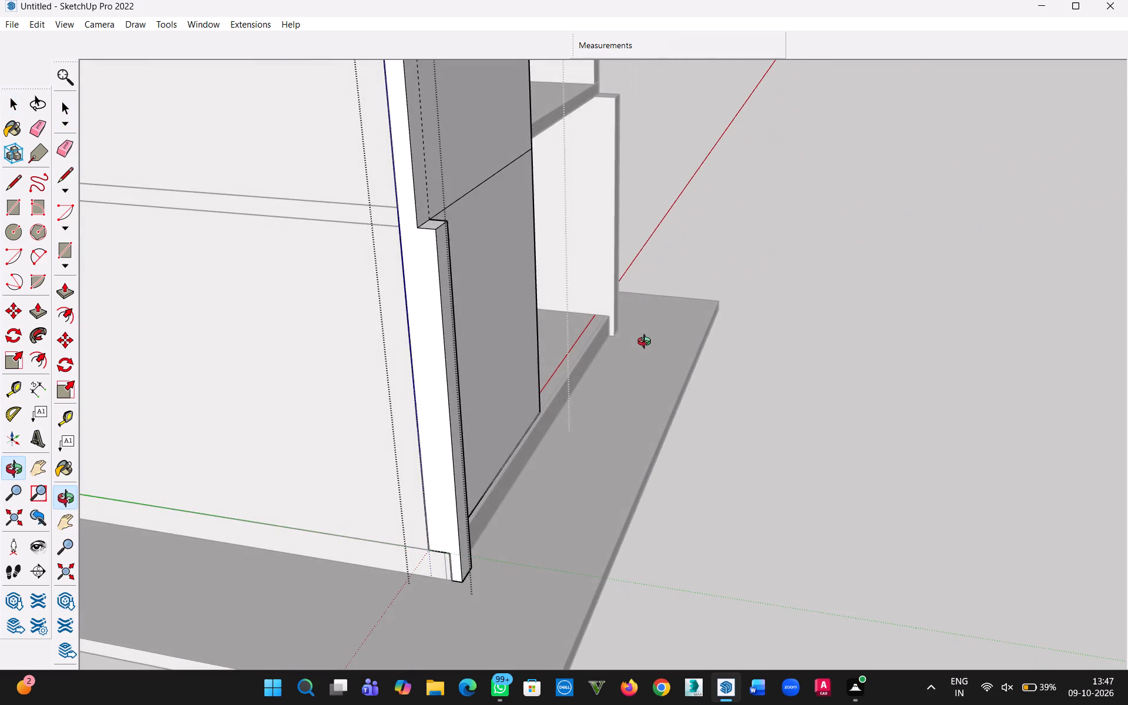
pyautogui.moveTo(647, 343); pyautogui.dragTo(405, 367, button='middle')
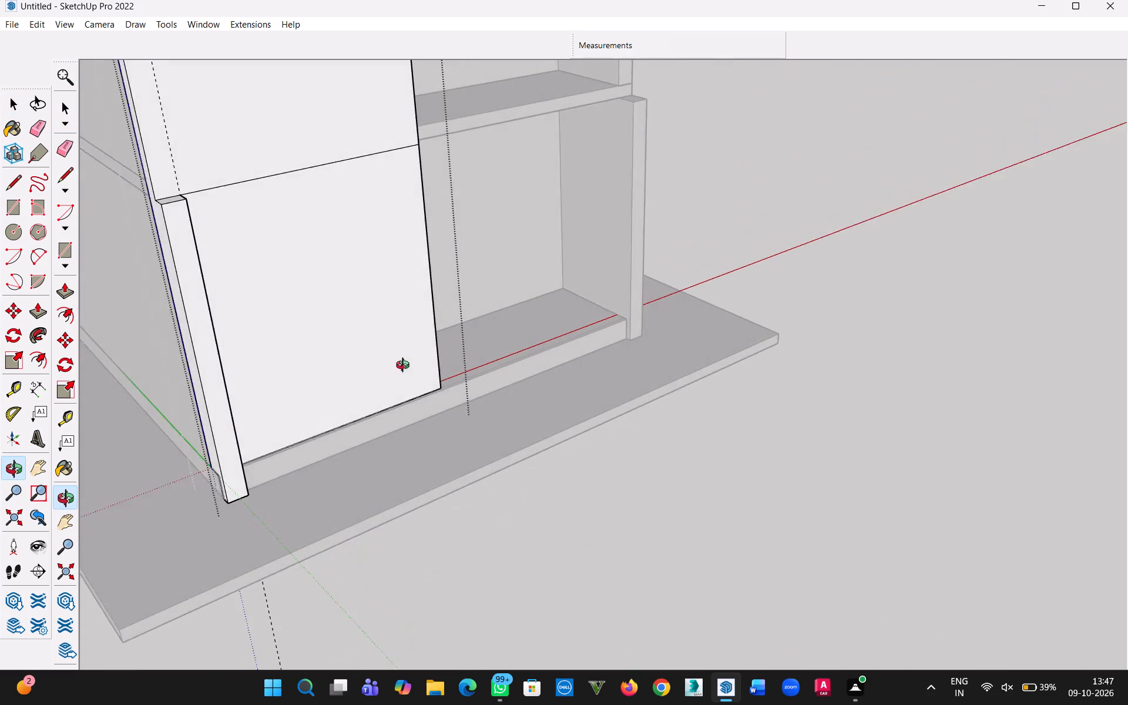
pyautogui.moveTo(405, 367); pyautogui.dragTo(341, 359, button='middle')
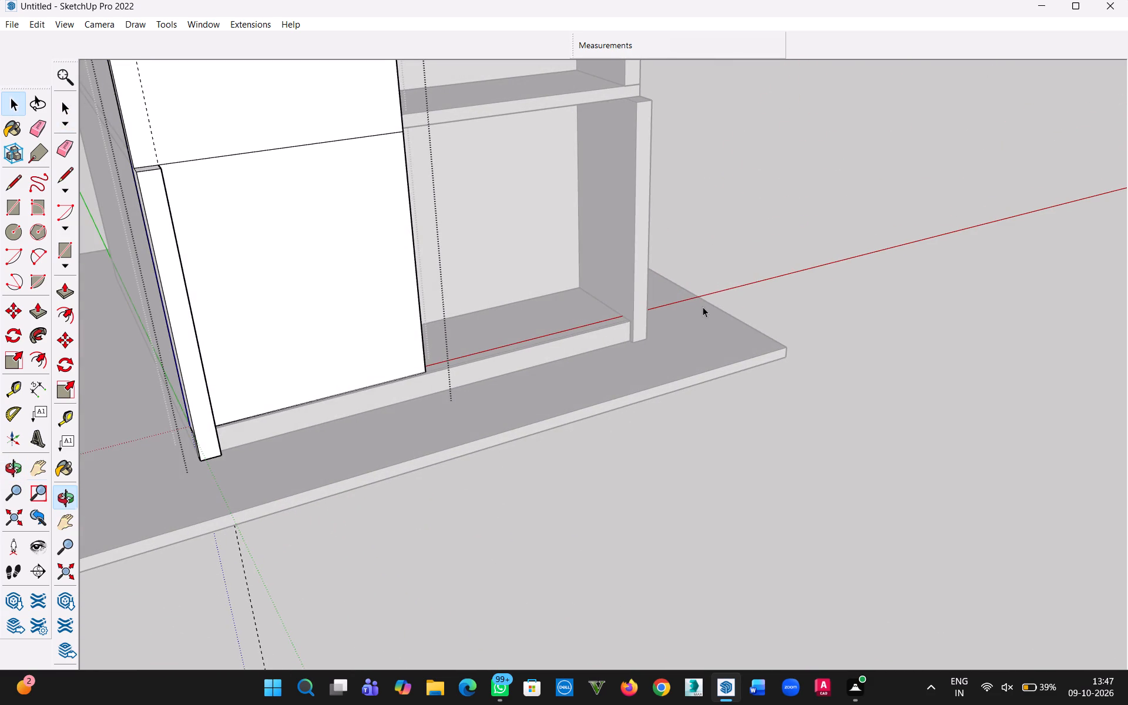
pyautogui.press('h')
pyautogui.moveTo(597, 305); pyautogui.dragTo(858, 448)
pyautogui.moveTo(829, 482); pyautogui.dragTo(677, 473, button='middle')
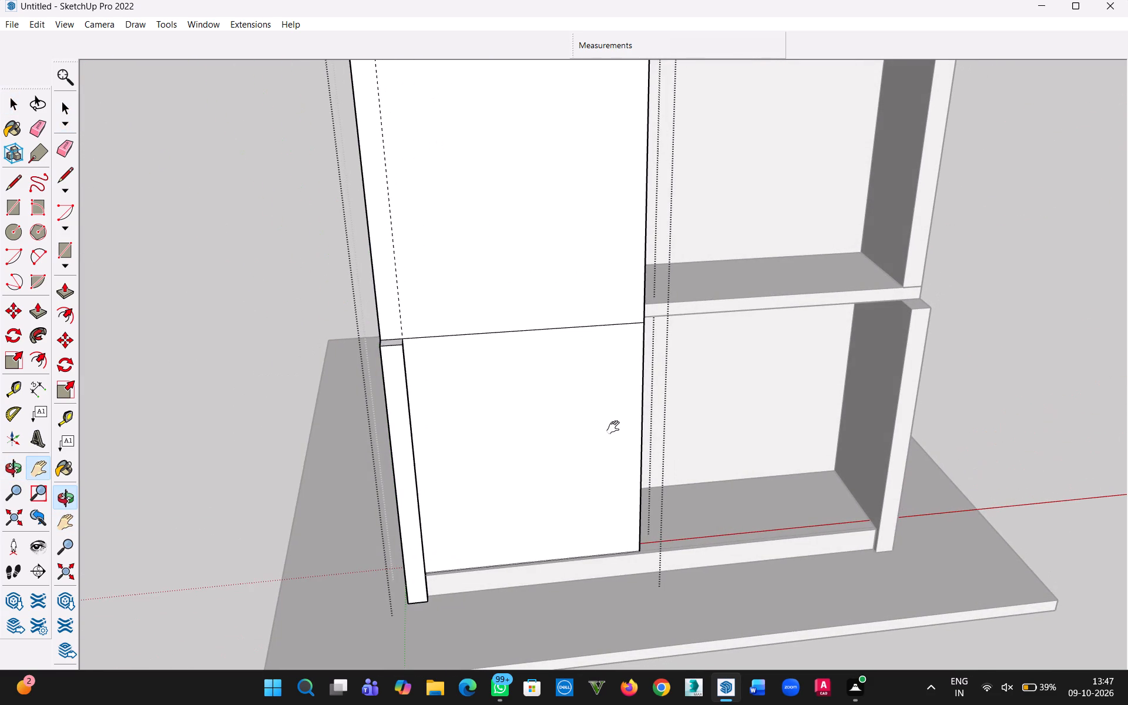
pyautogui.scroll(-2, 599, 419)
pyautogui.click(14, 99)
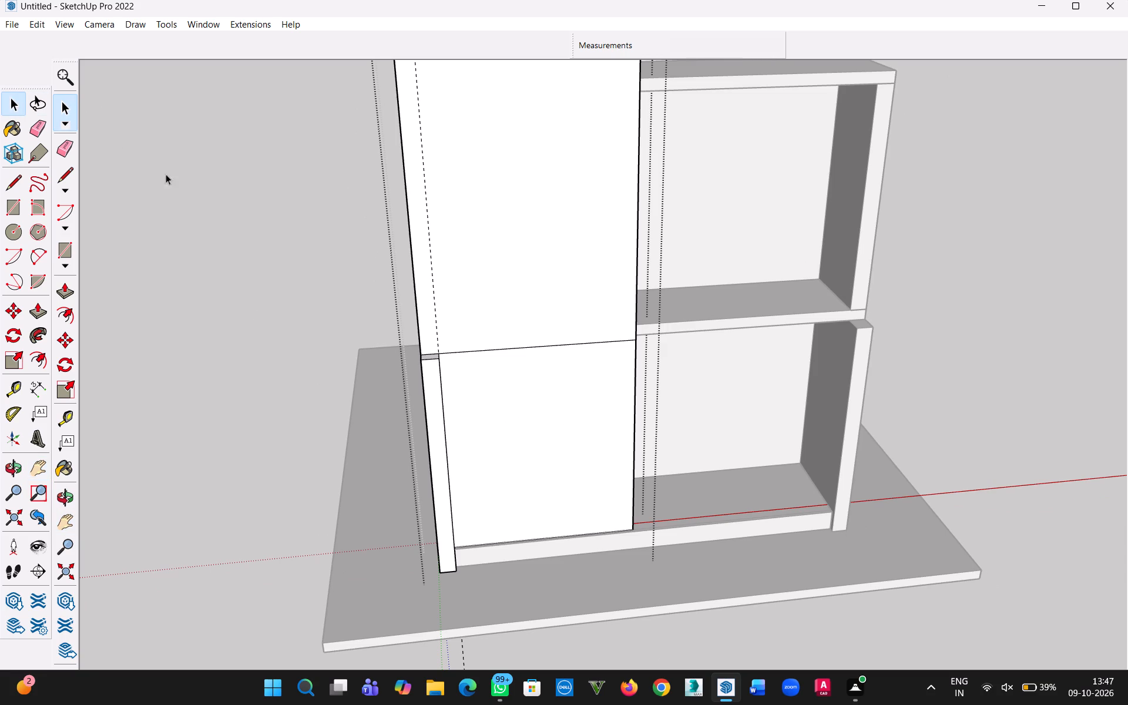
pyautogui.click(199, 194)
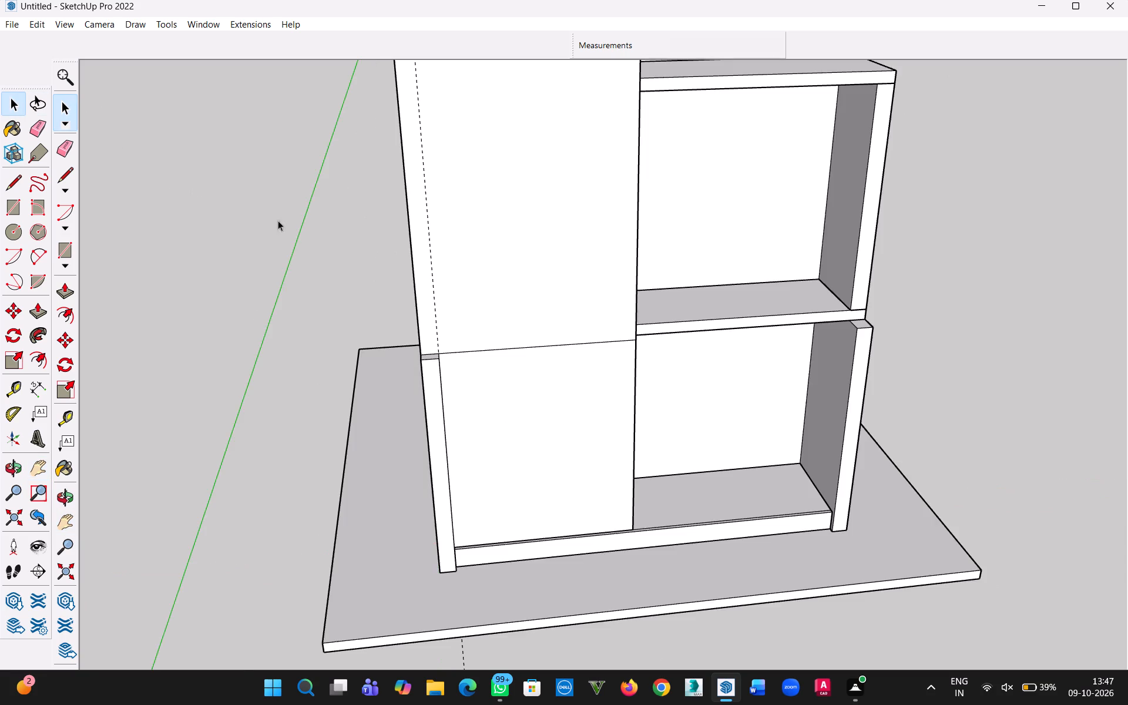
# Examine the whole front elevation, comparing the new strip and panel with the floor slabs and the open bays.
pyautogui.scroll(-5, 376, 255)
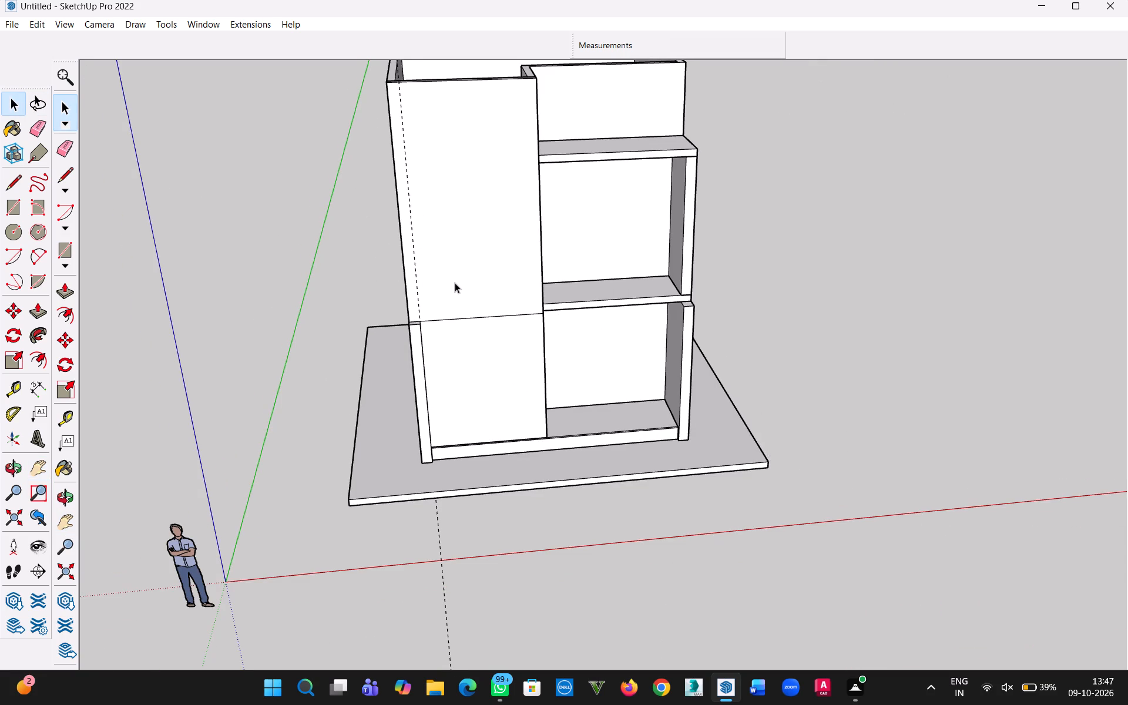
pyautogui.scroll(2, 462, 231)
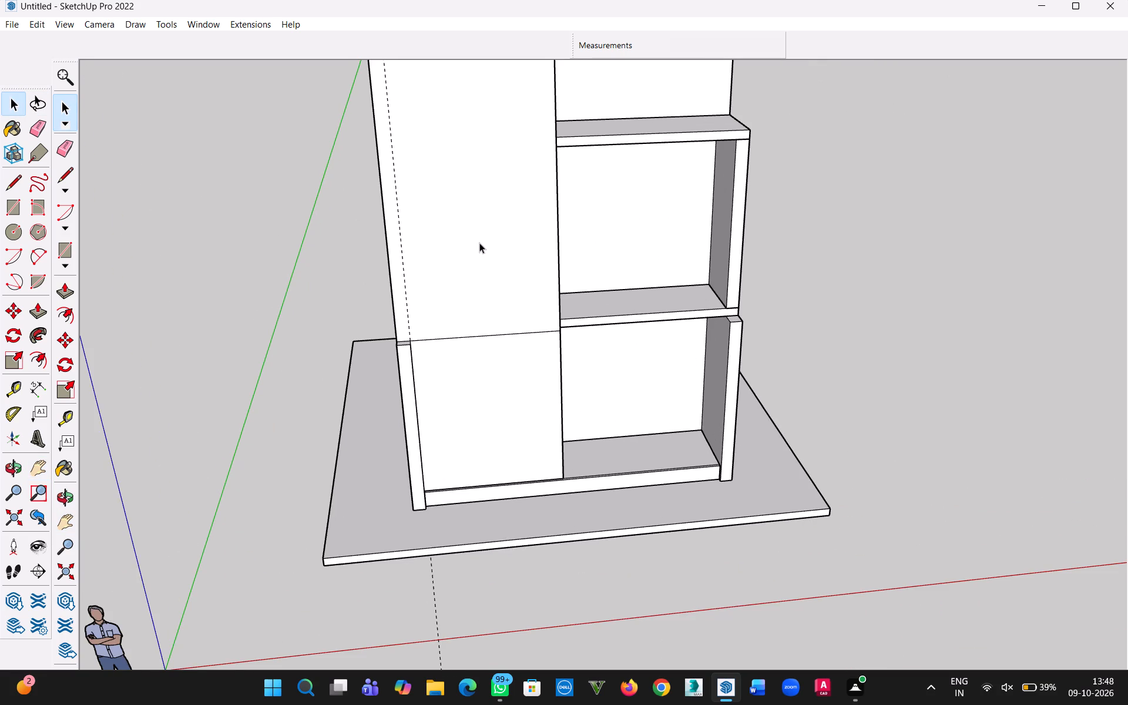
pyautogui.scroll(-1, 485, 253)
pyautogui.moveTo(486, 244); pyautogui.dragTo(486, 245, button='middle')
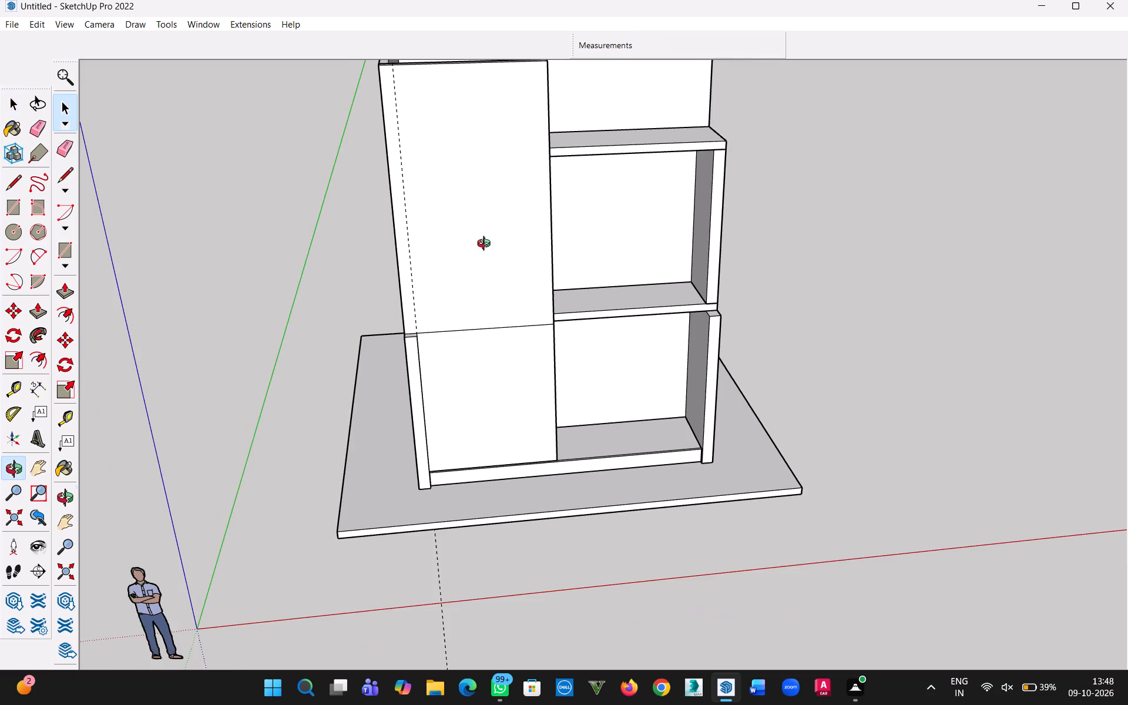
pyautogui.moveTo(486, 245); pyautogui.dragTo(479, 288, button='middle')
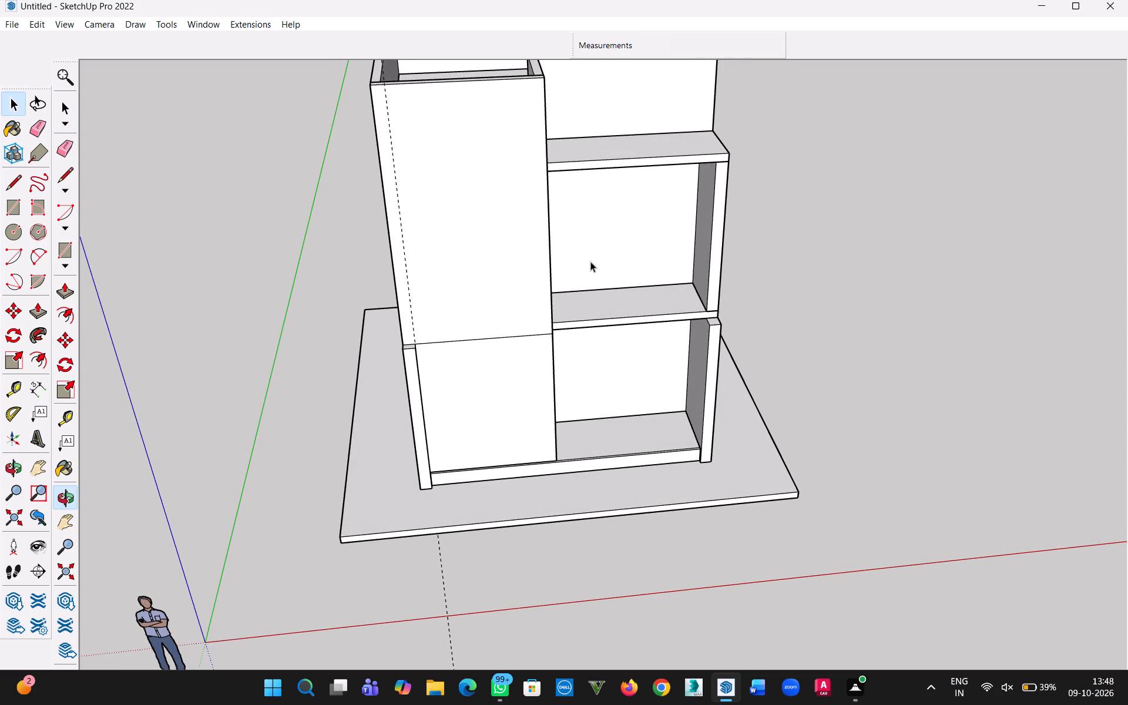
pyautogui.moveTo(606, 263); pyautogui.dragTo(595, 214, button='middle')
pyautogui.scroll(3, 789, 169)
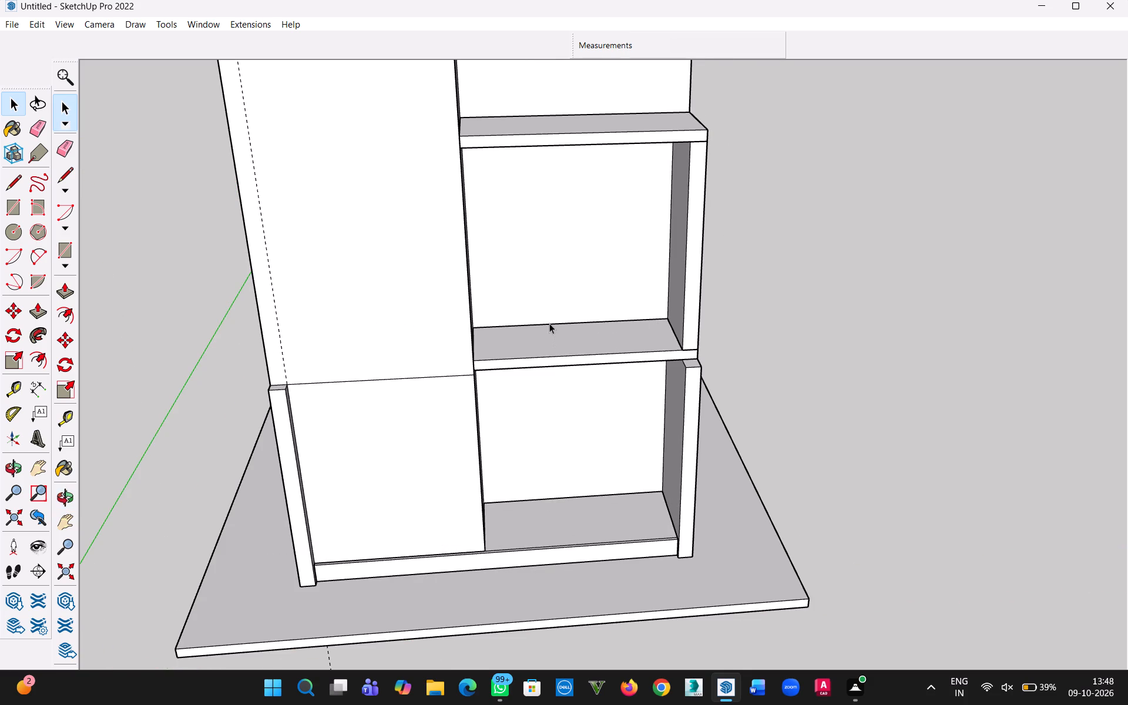
pyautogui.moveTo(512, 390); pyautogui.dragTo(521, 340, button='middle')
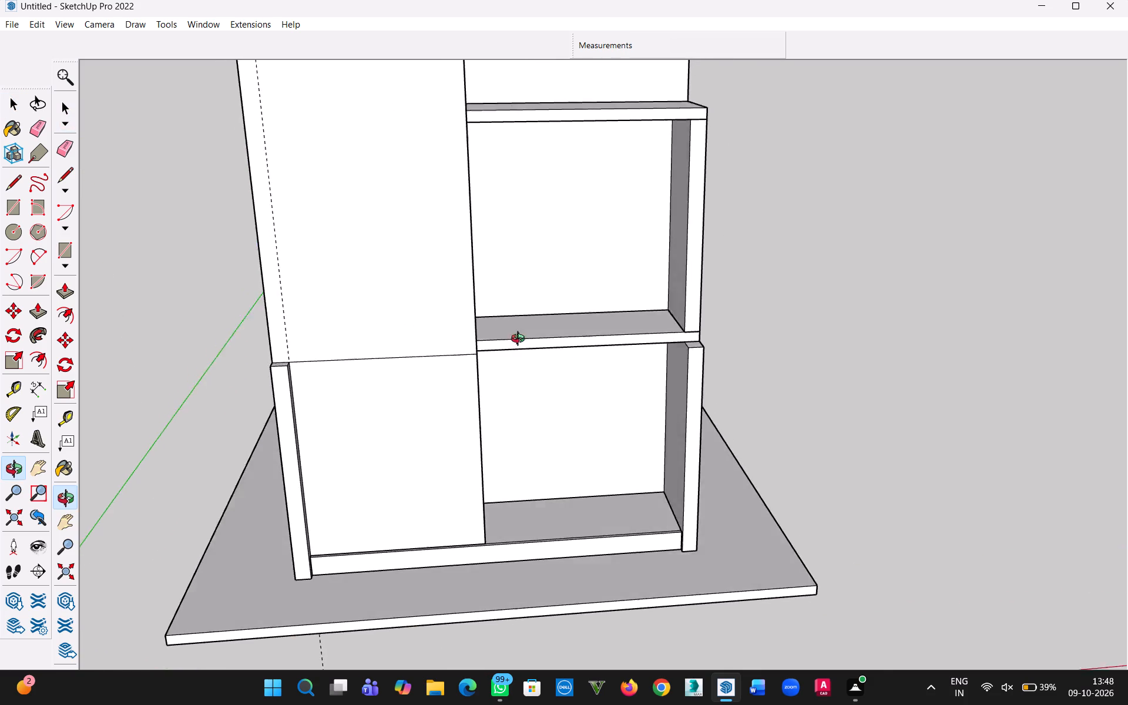
pyautogui.moveTo(521, 340); pyautogui.dragTo(534, 278, button='middle')
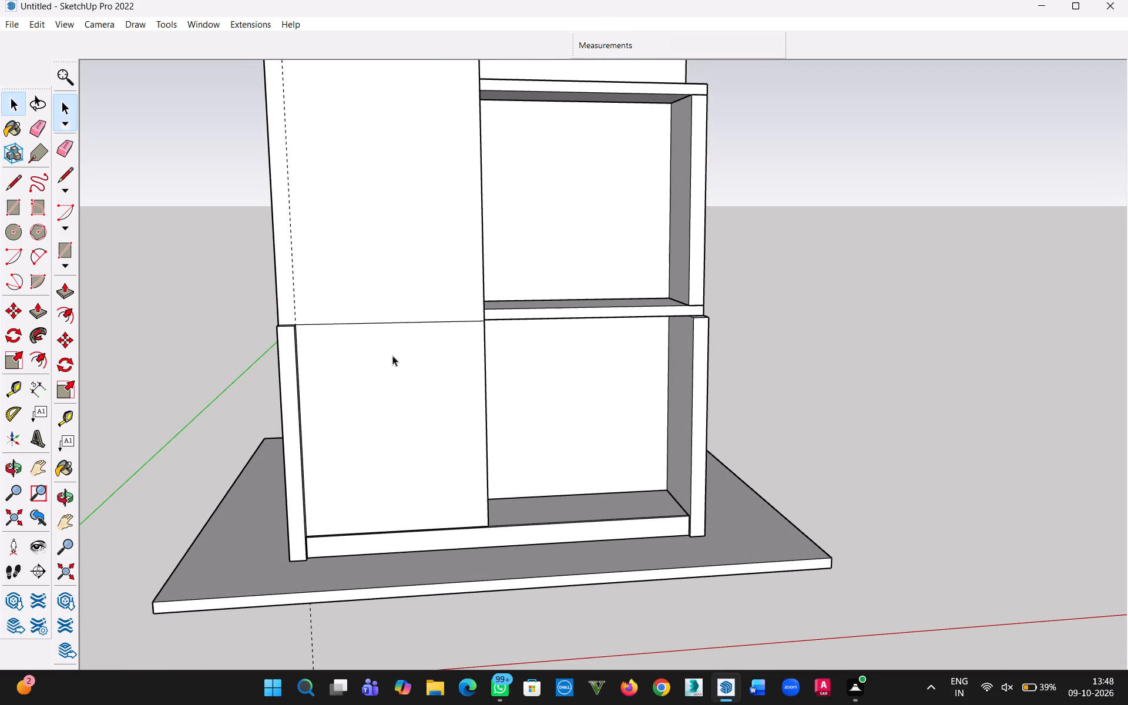
# Open the front panel's group and Push/Pull the top face of the projecting lower strip down 6".
pyautogui.moveTo(310, 338); pyautogui.dragTo(336, 468, button='middle')
pyautogui.scroll(9, 300, 465)
pyautogui.moveTo(304, 351); pyautogui.dragTo(327, 387, button='middle')
pyautogui.scroll(5, 334, 441)
pyautogui.press('p')
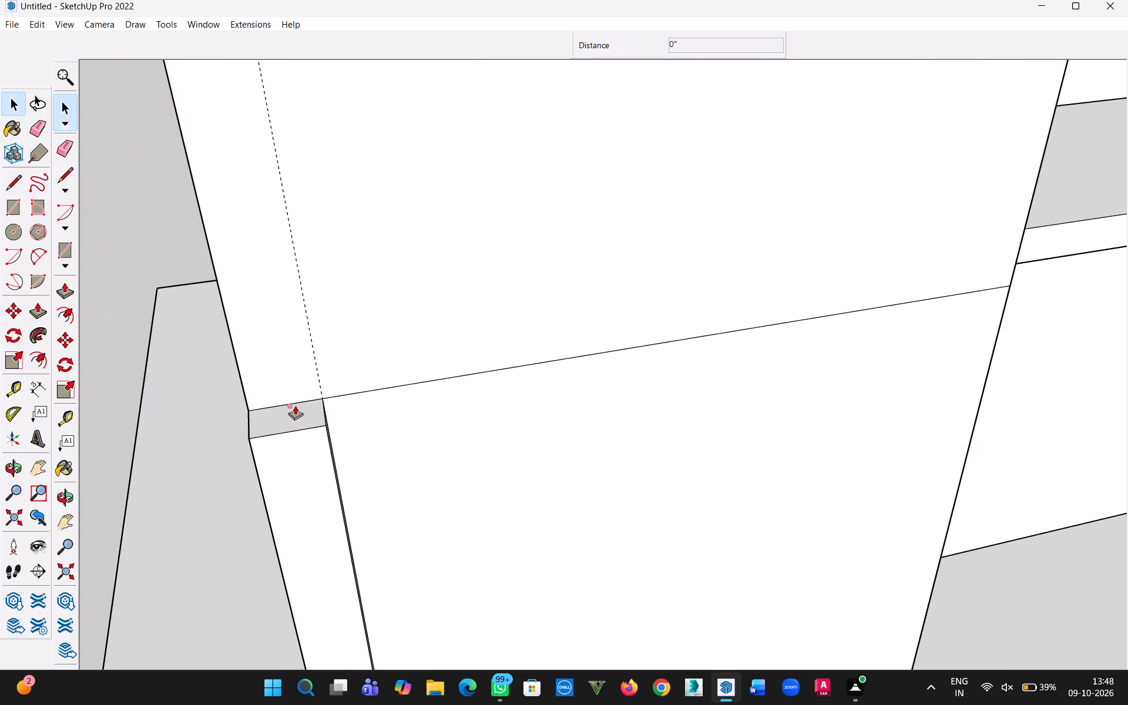
pyautogui.click(8, 98)
pyautogui.tripleClick(399, 456)
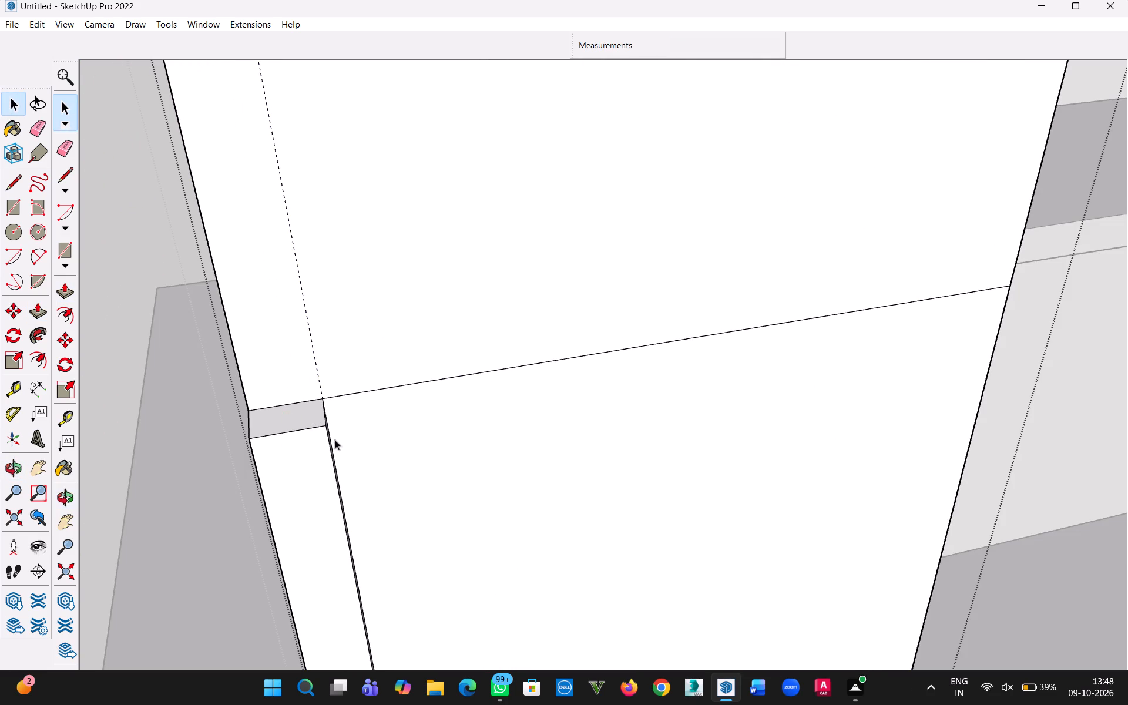
pyautogui.press('p')
pyautogui.press('p')
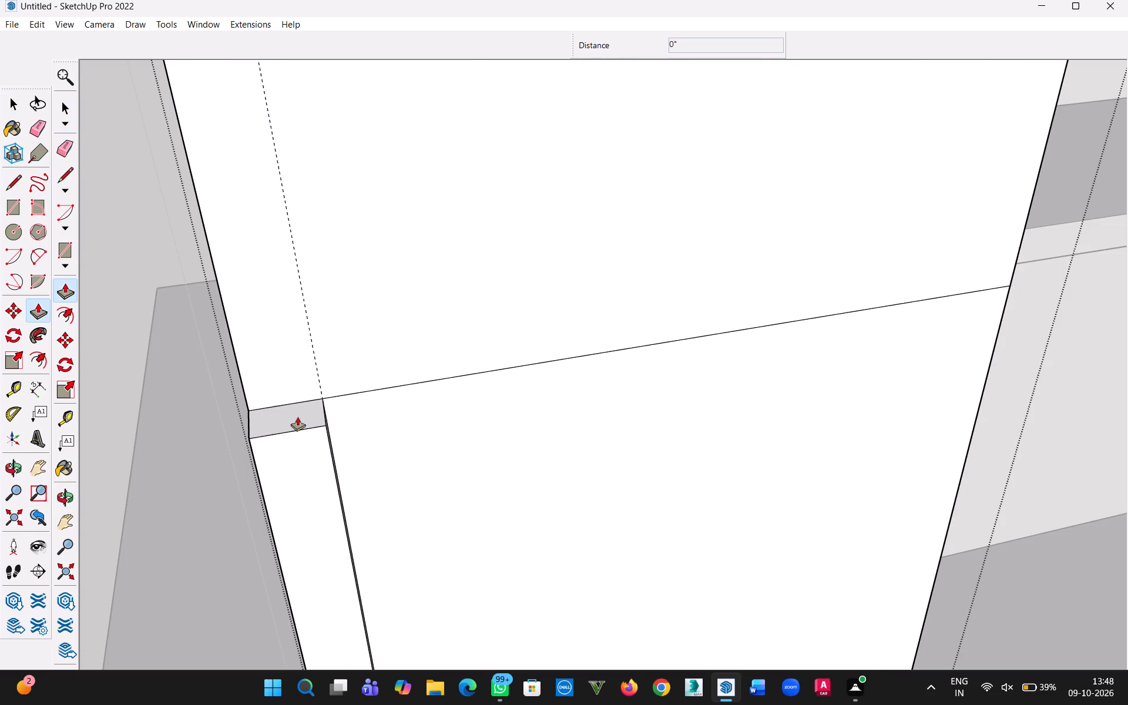
pyautogui.click(293, 410)
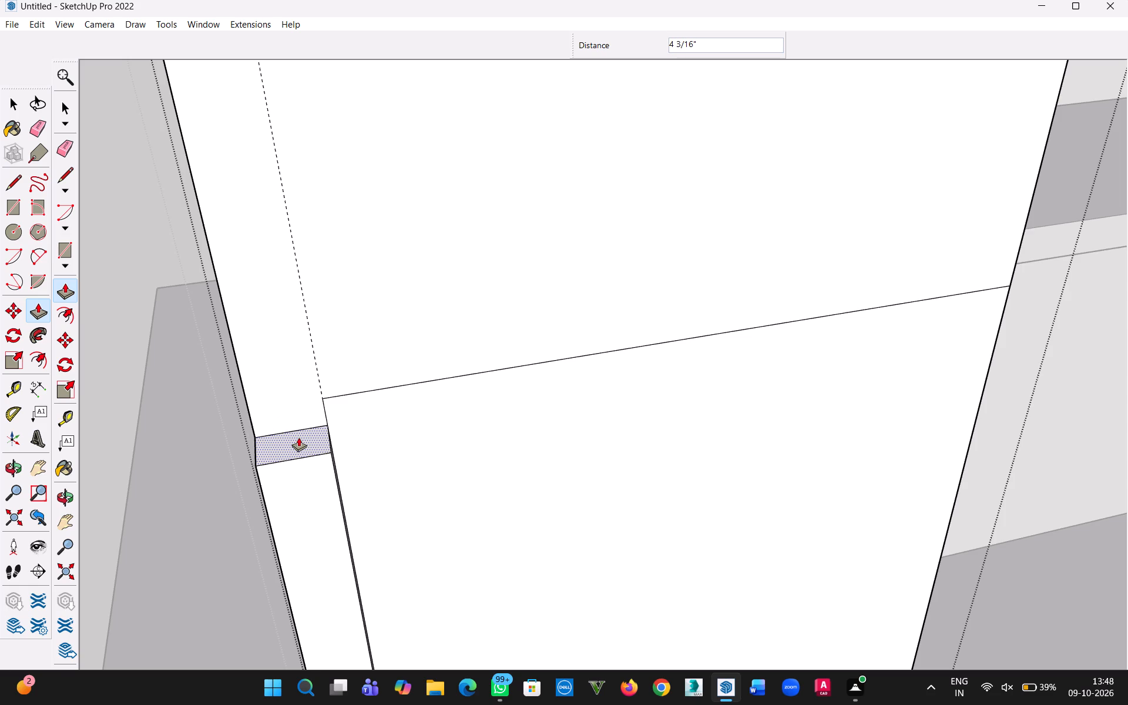
pyautogui.press('6')
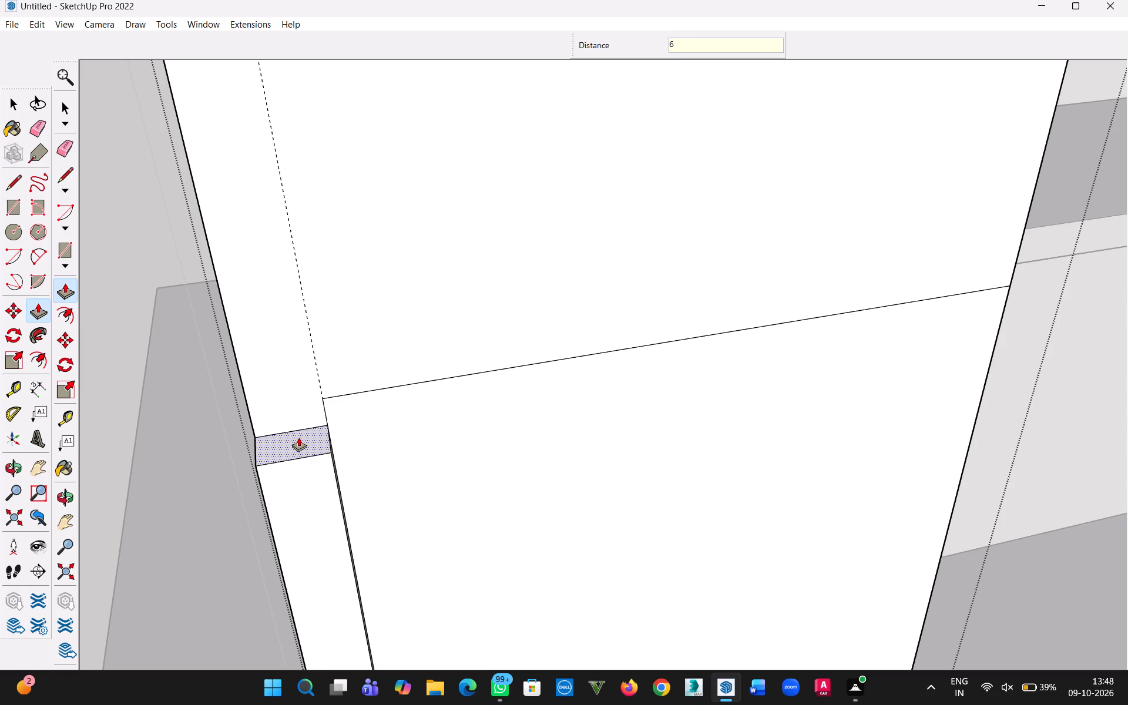
pyautogui.hotkey('shift', '"')
pyautogui.press('Return')
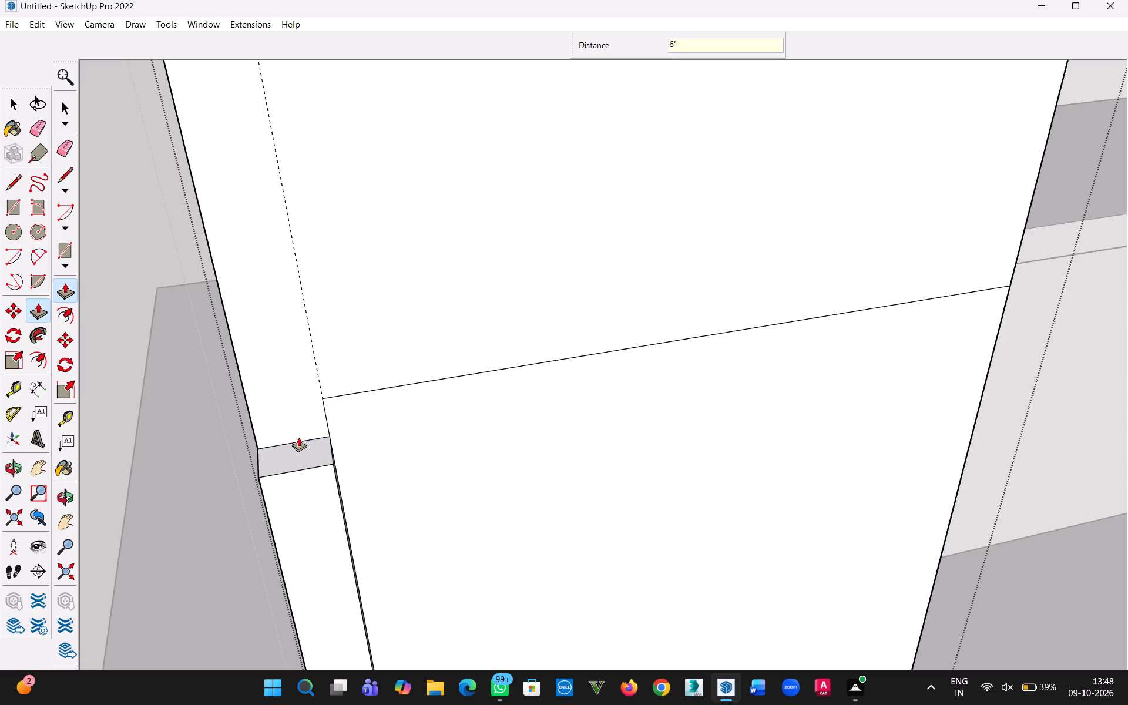
pyautogui.moveTo(448, 430); pyautogui.dragTo(454, 251, button='middle')
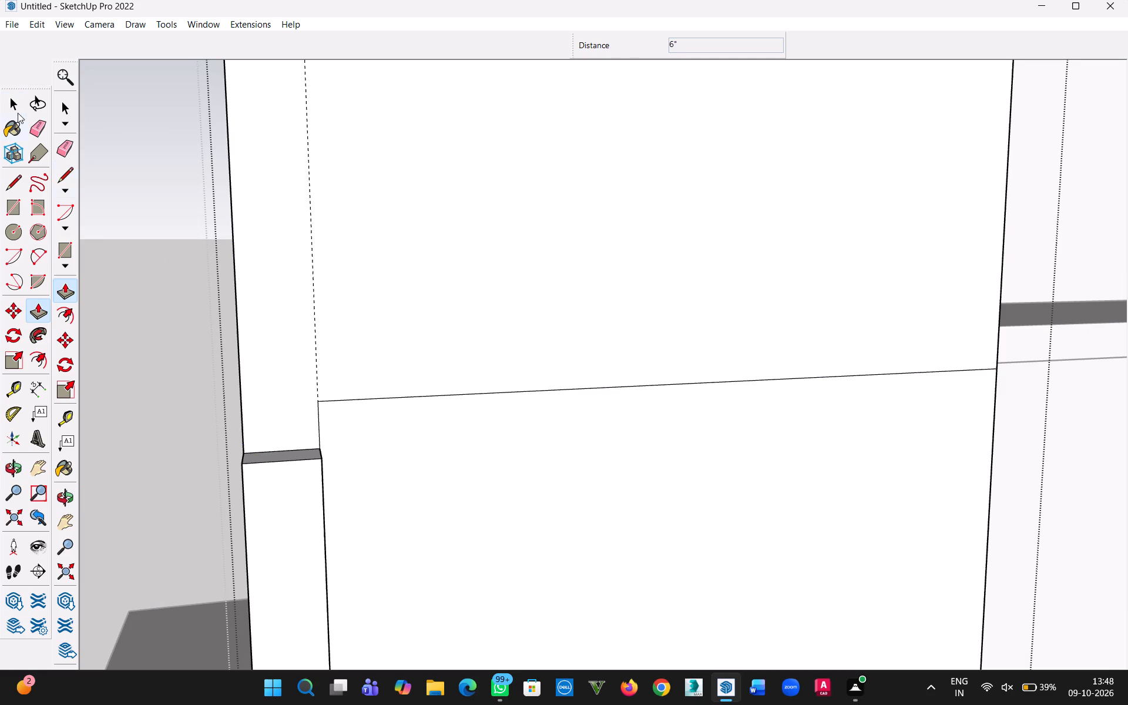
pyautogui.click(16, 103)
# Check the lowered strip against the whole front panel and close the panel's group.
pyautogui.scroll(-3, 683, 415)
pyautogui.moveTo(874, 411); pyautogui.dragTo(773, 367, button='middle')
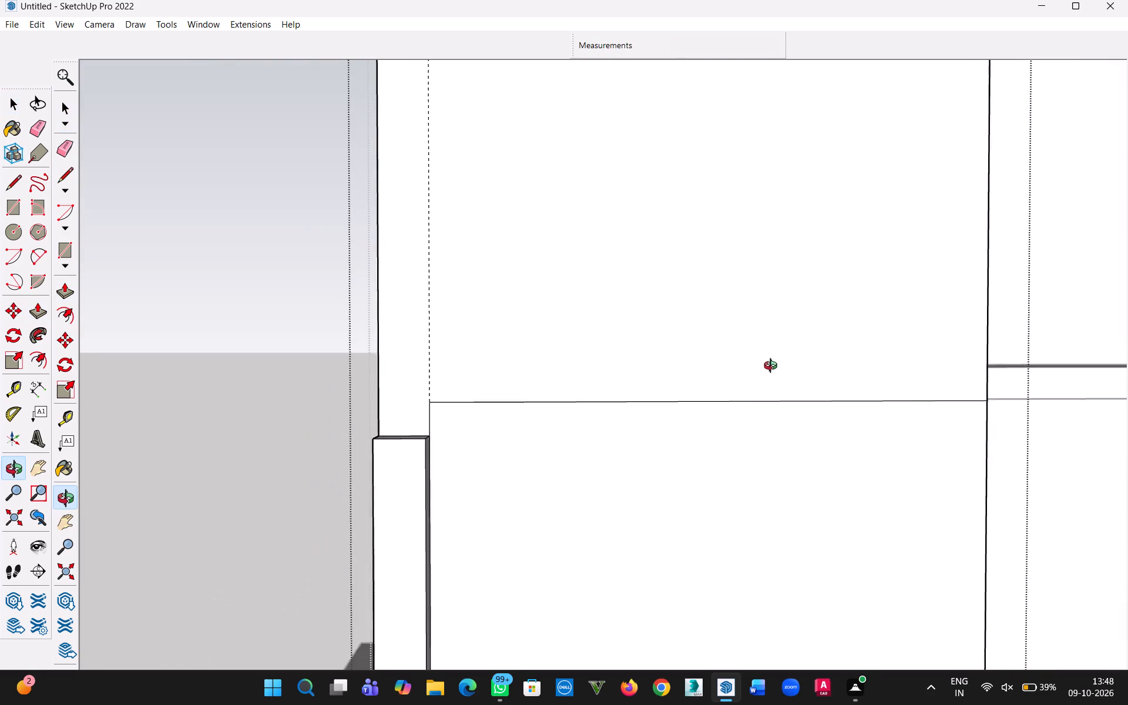
pyautogui.moveTo(773, 367); pyautogui.dragTo(774, 368, button='middle')
pyautogui.scroll(-4, 815, 439)
pyautogui.press('h')
pyautogui.moveTo(795, 489); pyautogui.dragTo(696, 472)
pyautogui.moveTo(517, 373); pyautogui.dragTo(562, 480, button='middle')
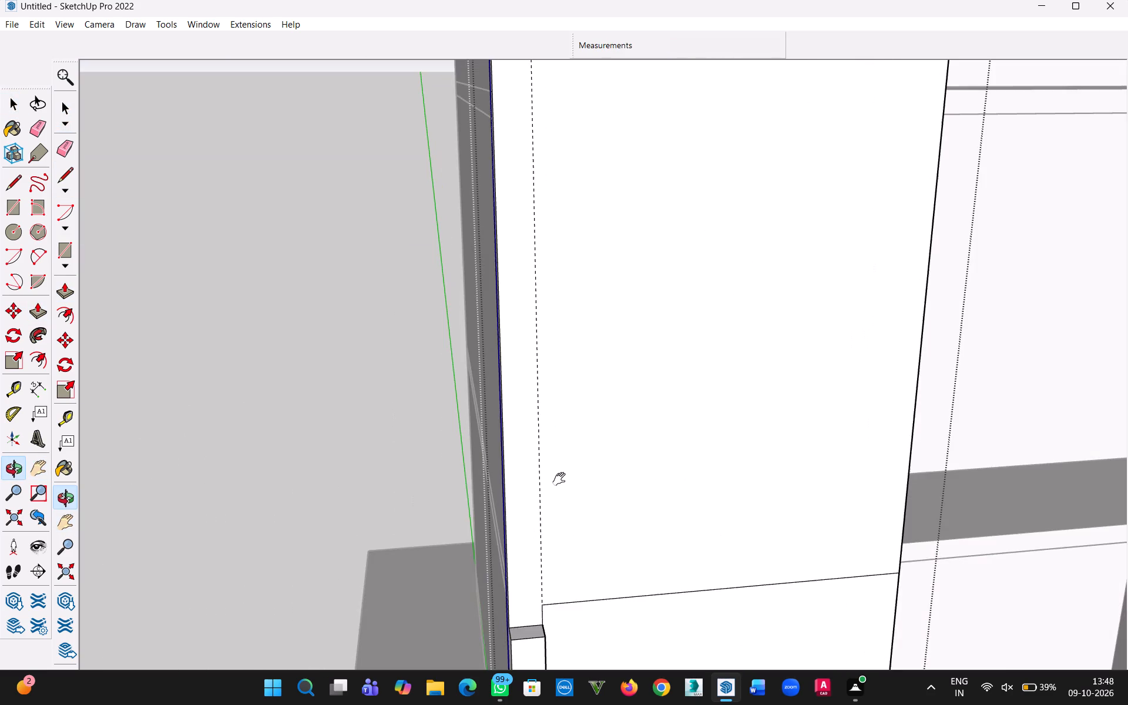
pyautogui.scroll(-5, 546, 465)
pyautogui.scroll(-3, 486, 428)
pyautogui.click(277, 380)
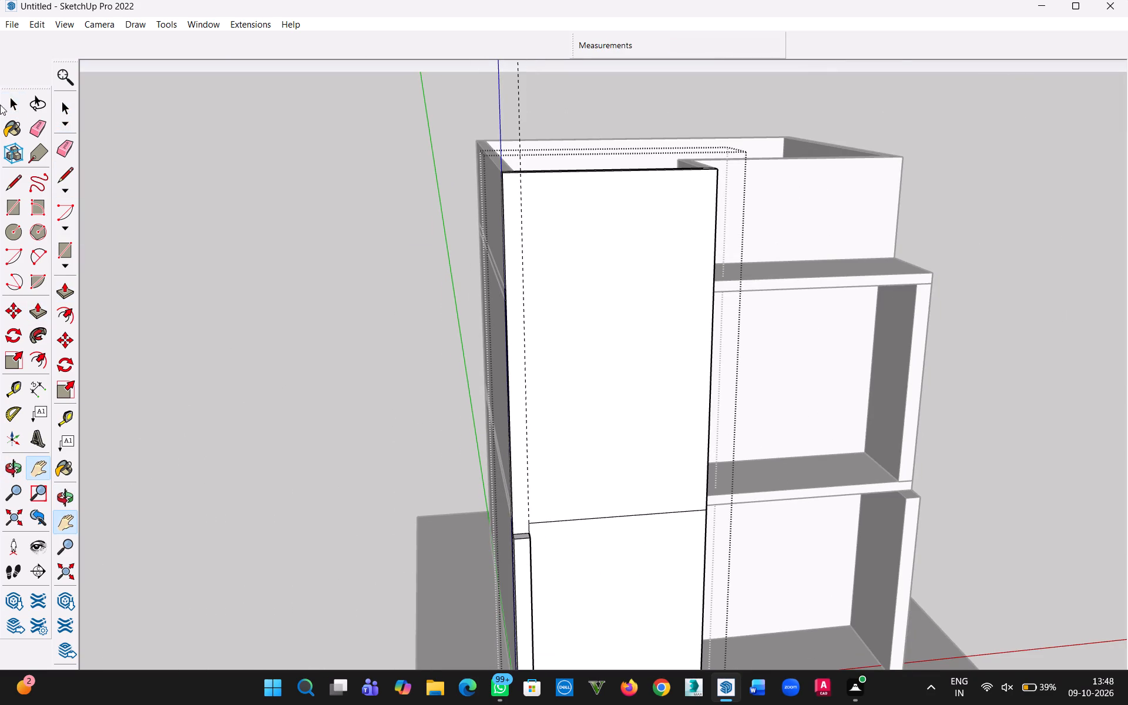
pyautogui.click(14, 109)
pyautogui.click(296, 261)
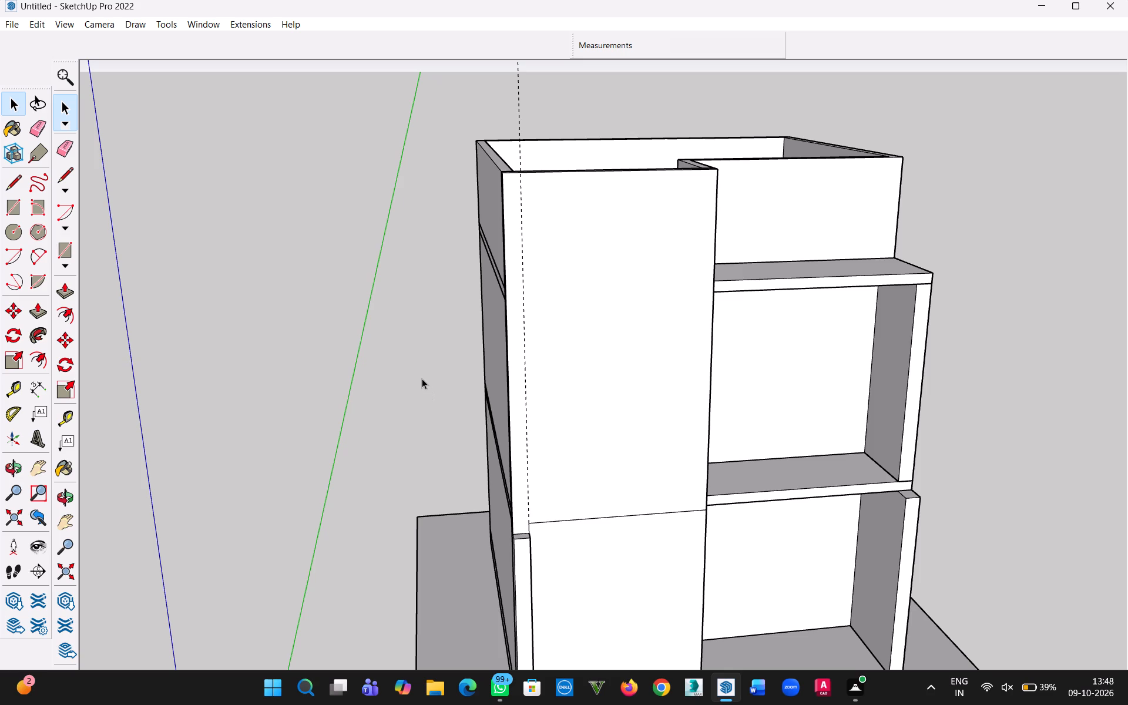
# Place a horizontal guide 6" above the top front edge of the roof slab.
pyautogui.scroll(4, 902, 310)
pyautogui.scroll(-1, 902, 174)
pyautogui.press('t')
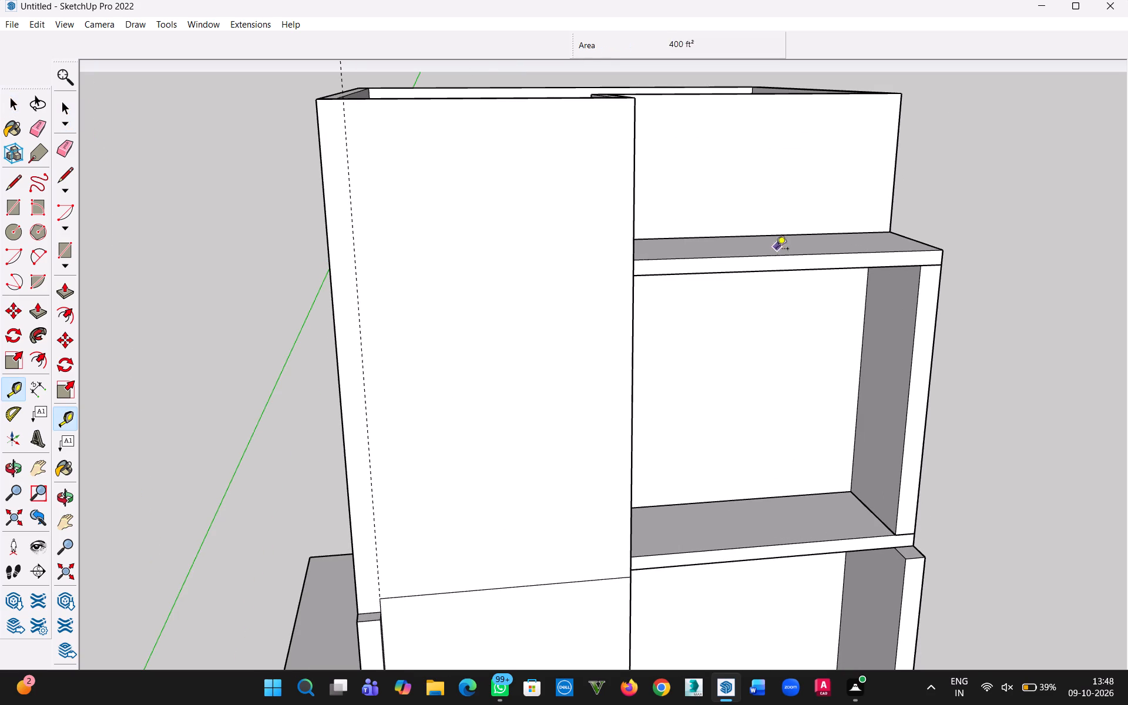
pyautogui.click(773, 259)
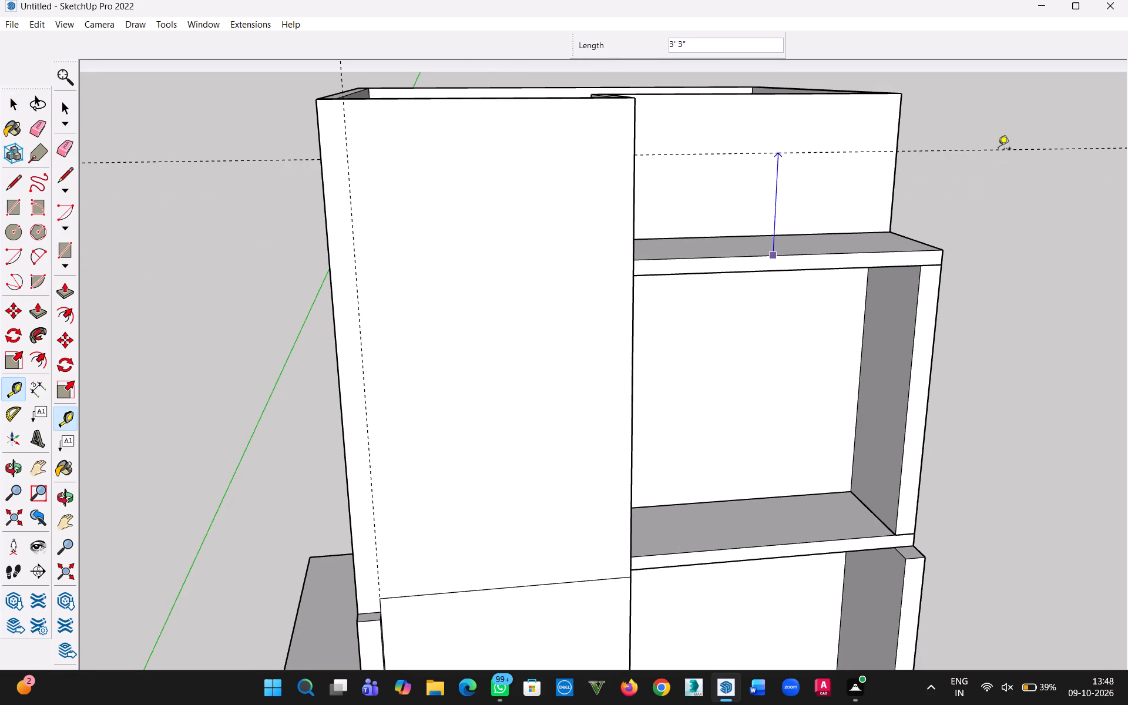
pyautogui.write('6"')
pyautogui.press('Return')
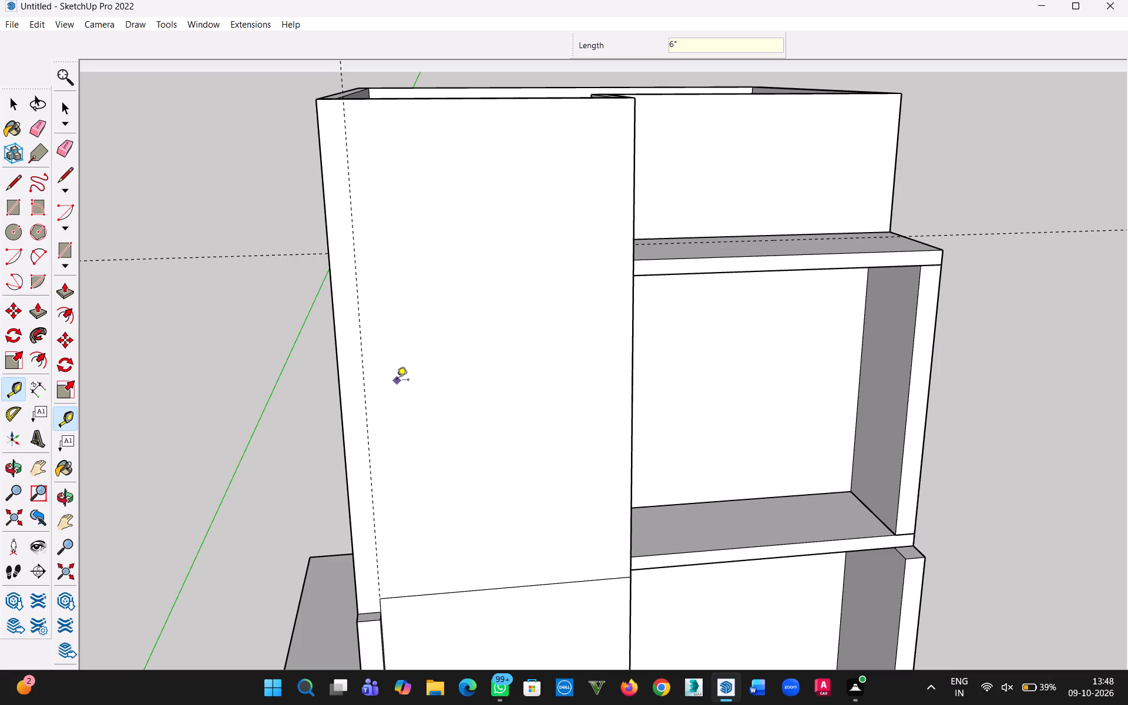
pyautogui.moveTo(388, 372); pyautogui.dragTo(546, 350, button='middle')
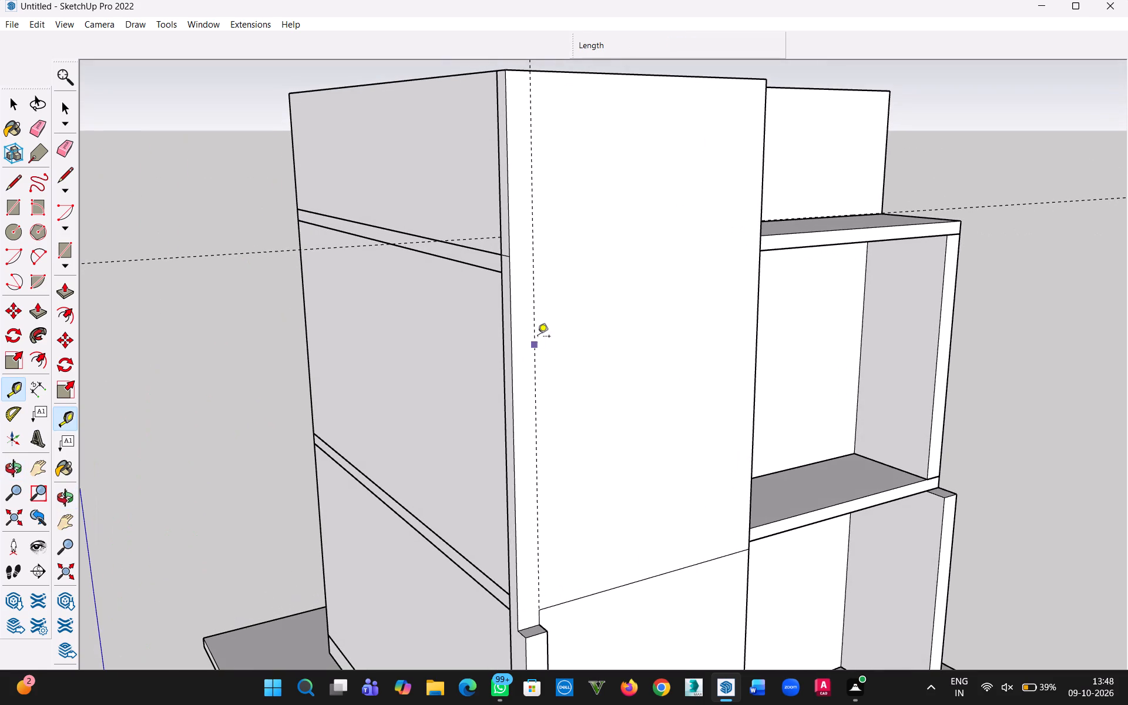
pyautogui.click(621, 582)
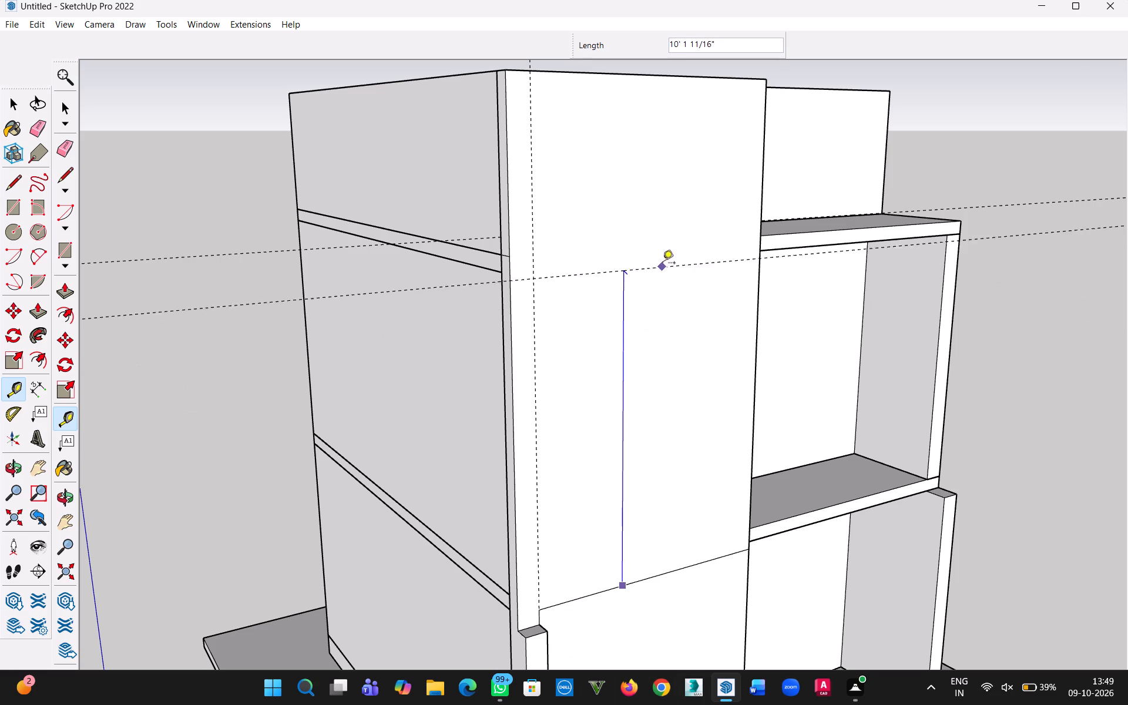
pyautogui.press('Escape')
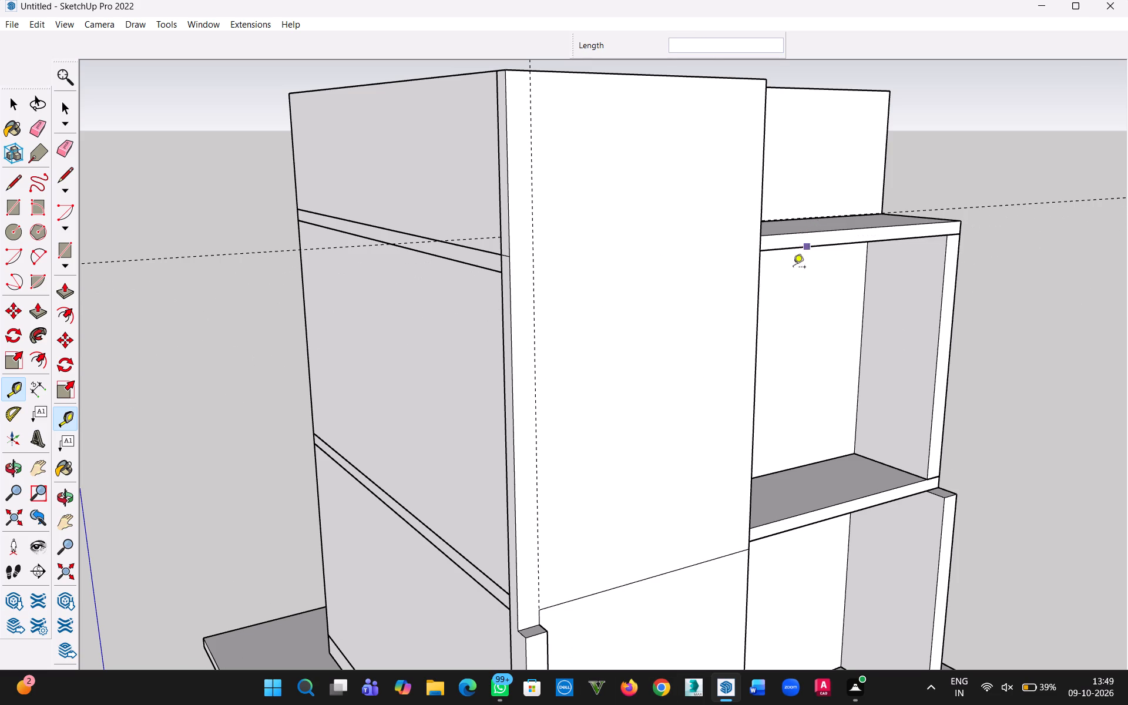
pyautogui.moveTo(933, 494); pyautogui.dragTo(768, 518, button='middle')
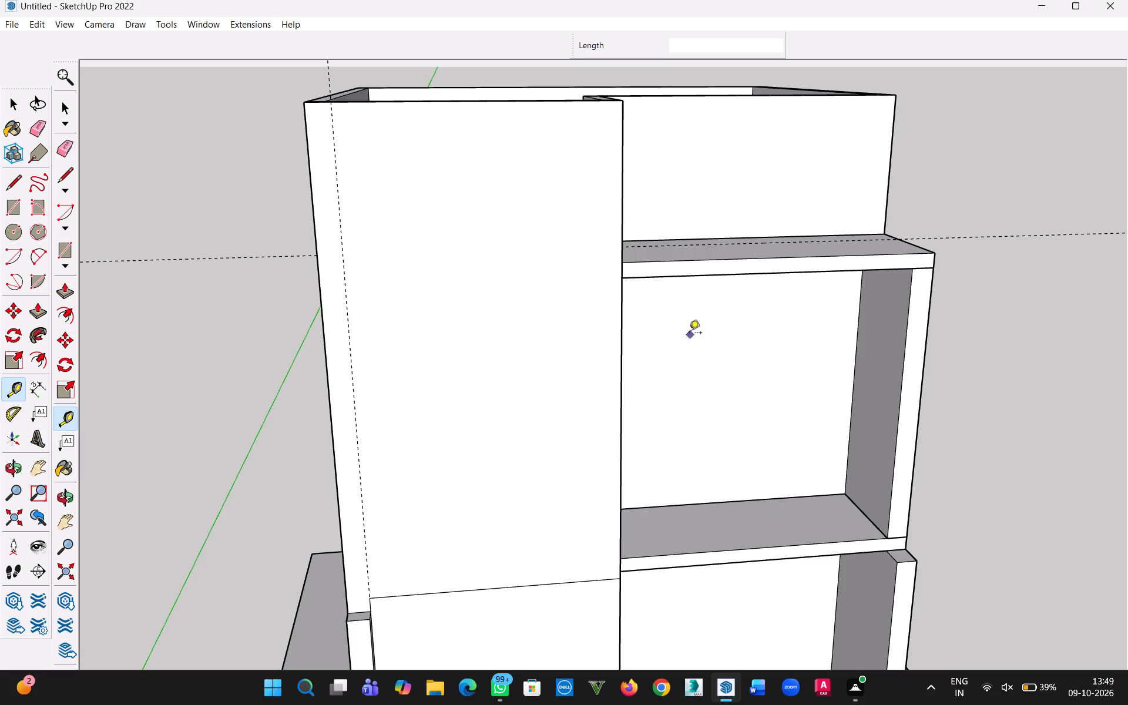
# Place a guide across the front panel's 6" thick side, from the roof-slab guide to the panel's front edge.
pyautogui.moveTo(662, 220); pyautogui.dragTo(435, 313, button='middle')
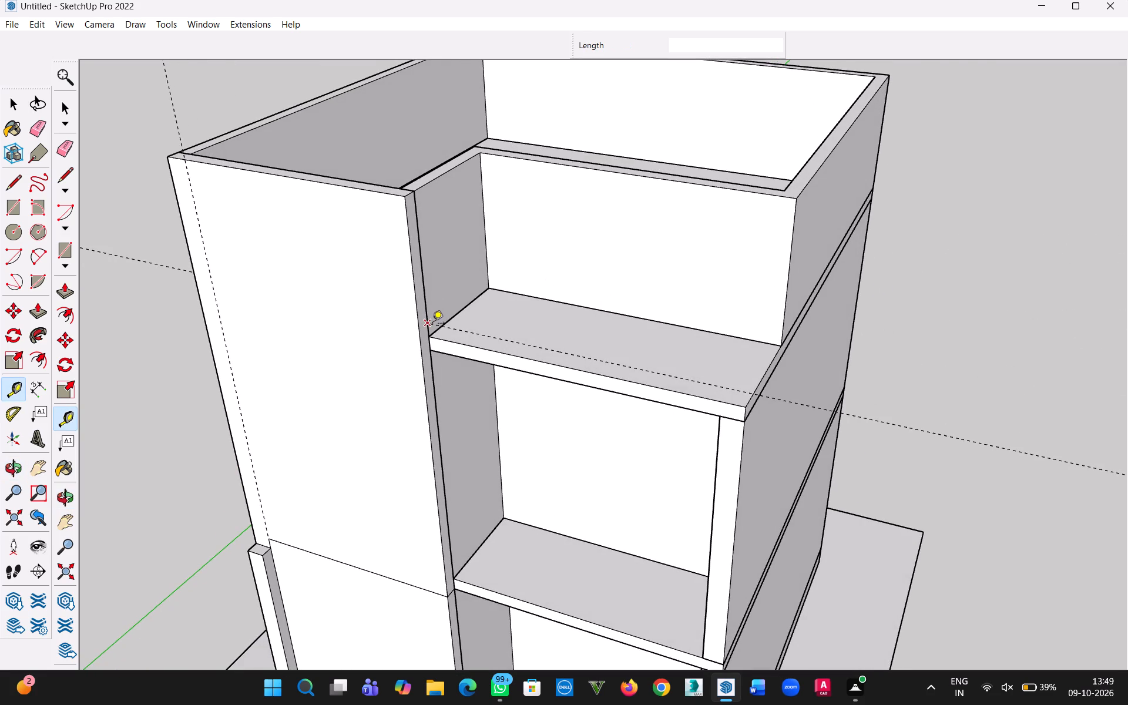
pyautogui.scroll(9, 432, 325)
pyautogui.click(424, 318)
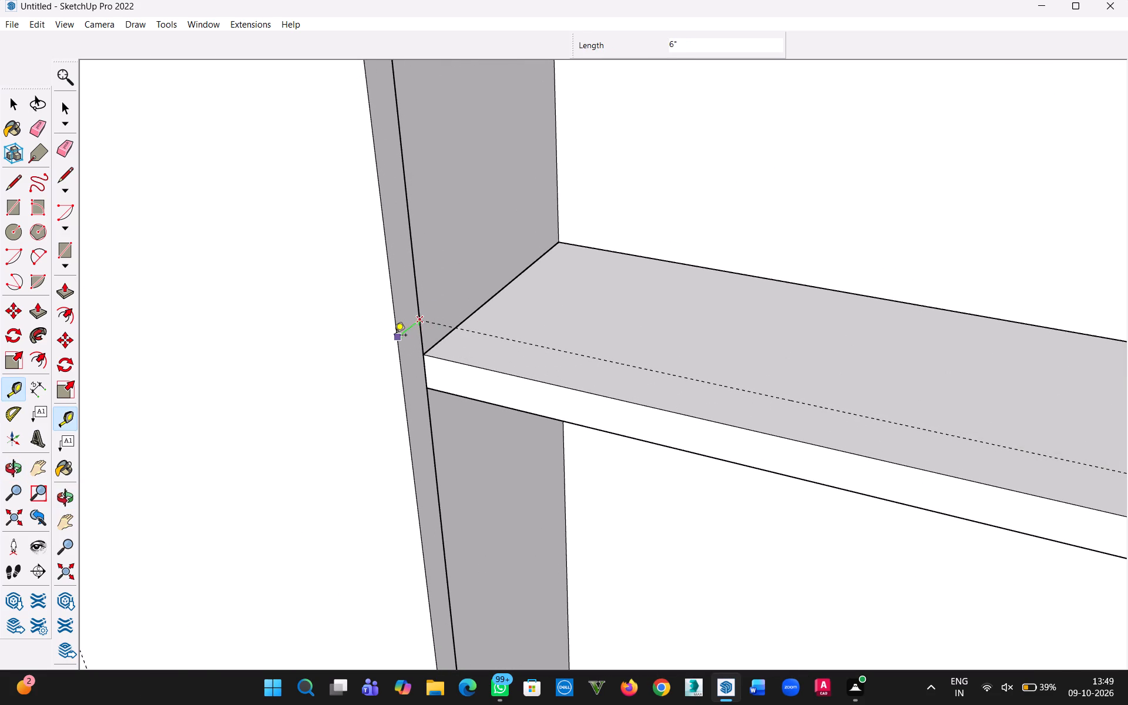
pyautogui.click(394, 336)
# Place a horizontal guide 8' 6" across the panel's front face, from its front edge to the vertical guide.
pyautogui.scroll(1, 413, 383)
pyautogui.moveTo(417, 386); pyautogui.dragTo(546, 390, button='middle')
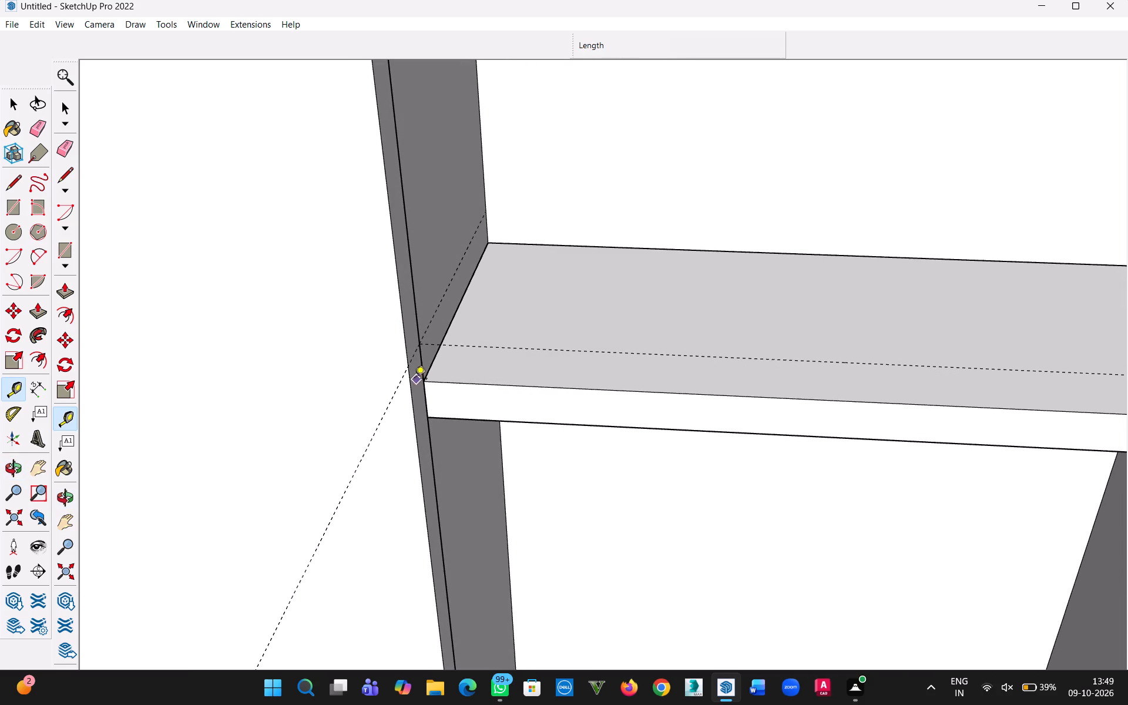
pyautogui.click(406, 366)
pyautogui.scroll(-4, 363, 367)
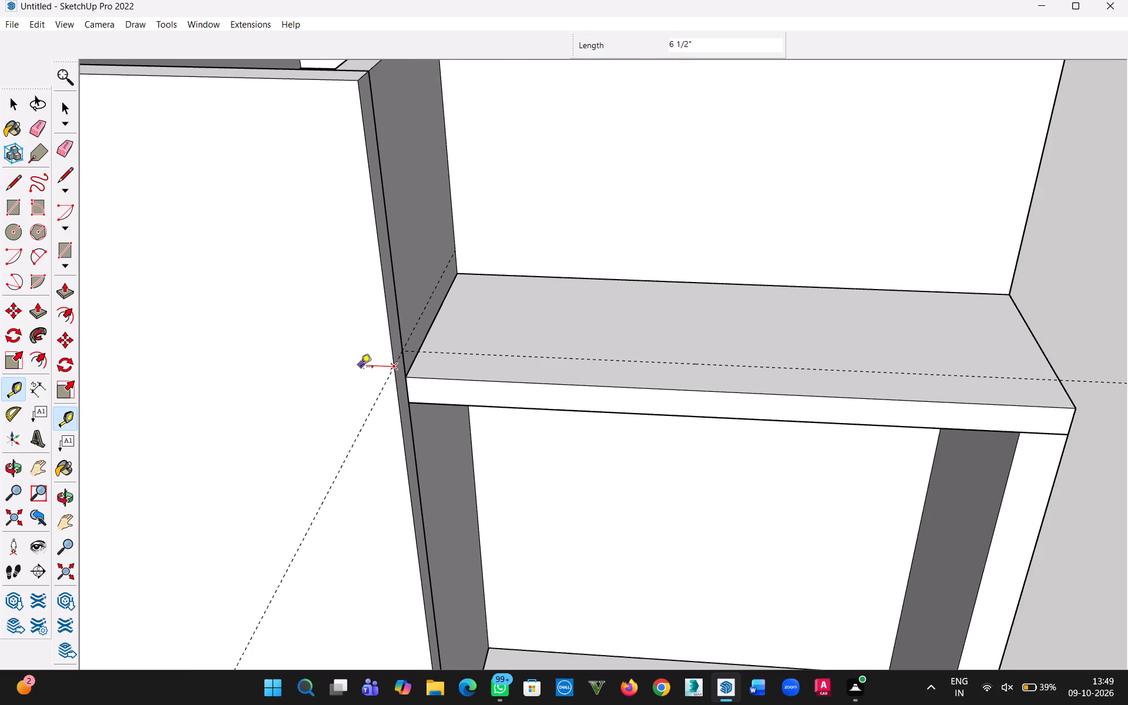
pyautogui.press('h')
pyautogui.moveTo(361, 368); pyautogui.dragTo(798, 357)
pyautogui.press('Escape')
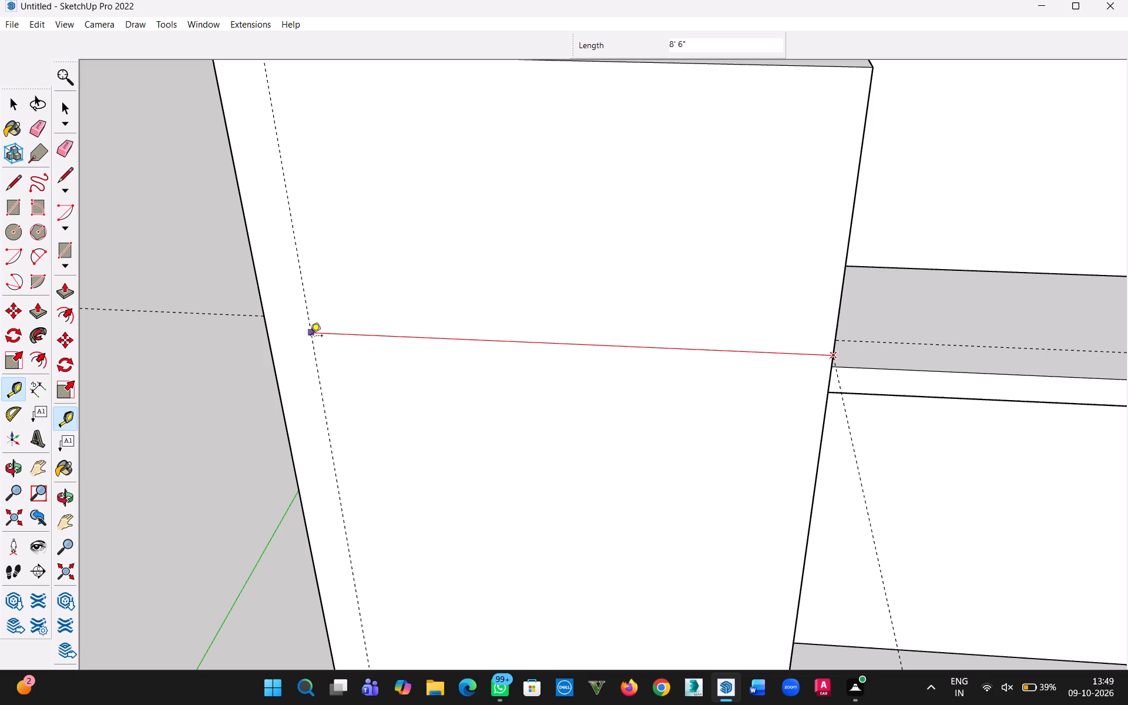
pyautogui.click(310, 335)
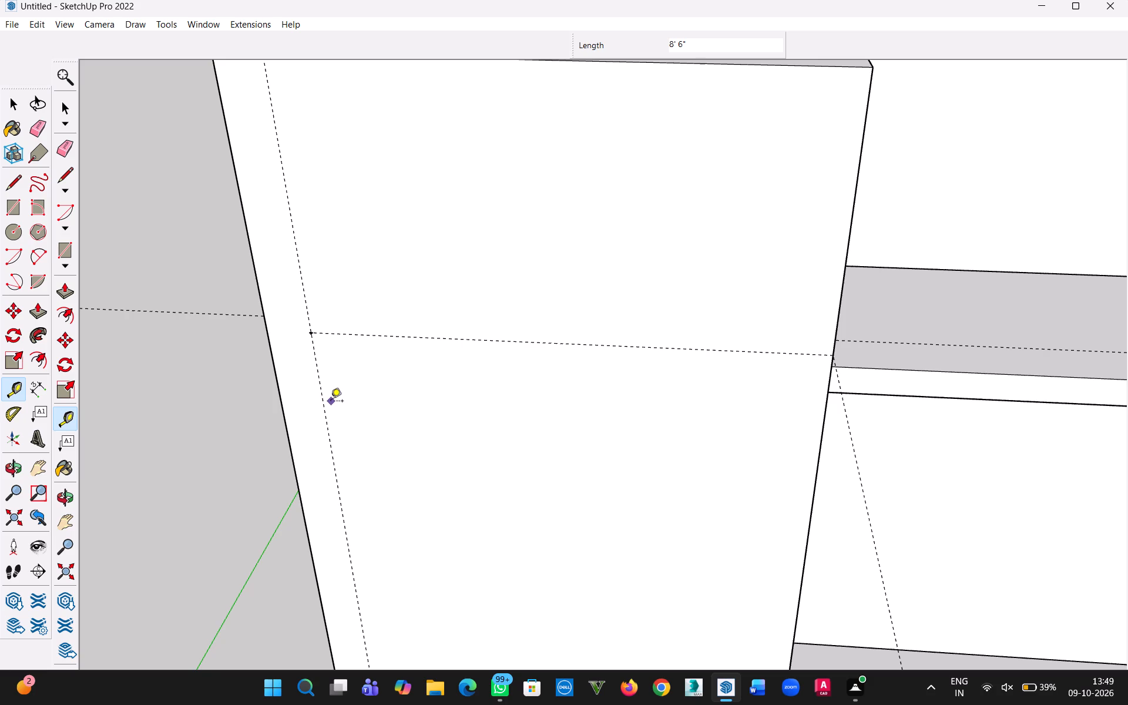
# Examine the front elevation, comparing the new guides with the panel, the floor slabs and the lowered strip.
pyautogui.scroll(-5, 321, 402)
pyautogui.scroll(1, 432, 429)
pyautogui.press('h')
pyautogui.moveTo(447, 451); pyautogui.dragTo(515, 266)
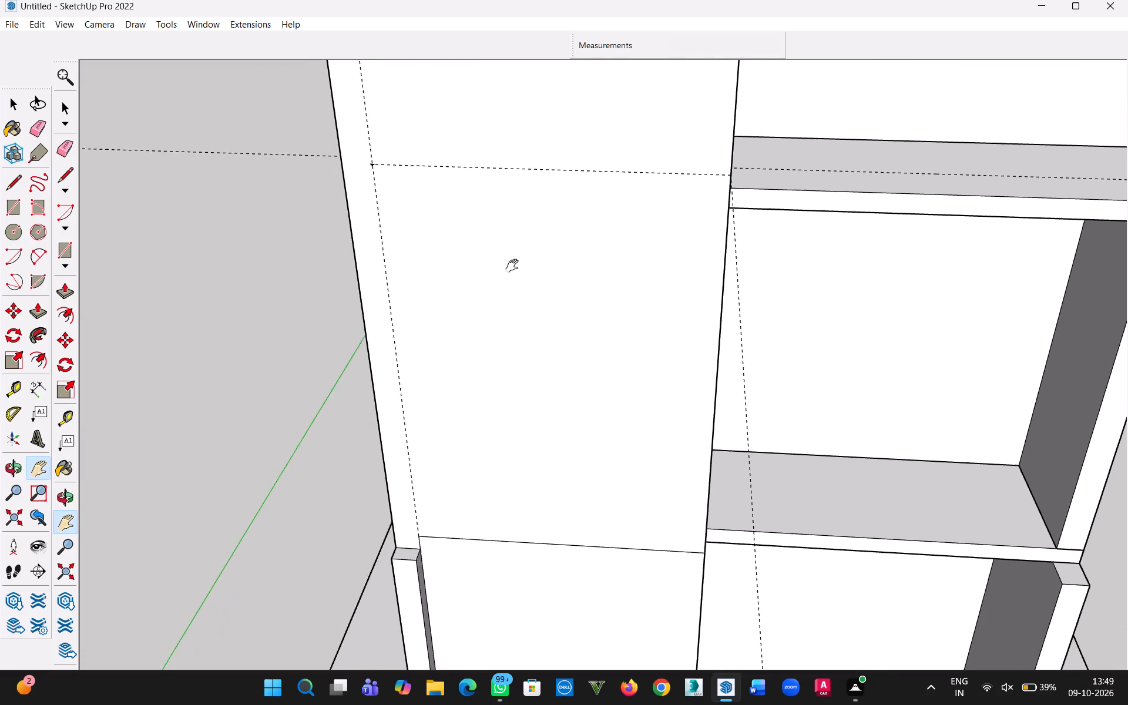
pyautogui.moveTo(515, 266); pyautogui.dragTo(434, 243)
pyautogui.moveTo(428, 276); pyautogui.dragTo(440, 352, button='middle')
pyautogui.scroll(-1, 428, 280)
pyautogui.moveTo(455, 374); pyautogui.dragTo(528, 257, button='middle')
pyautogui.scroll(-6, 498, 296)
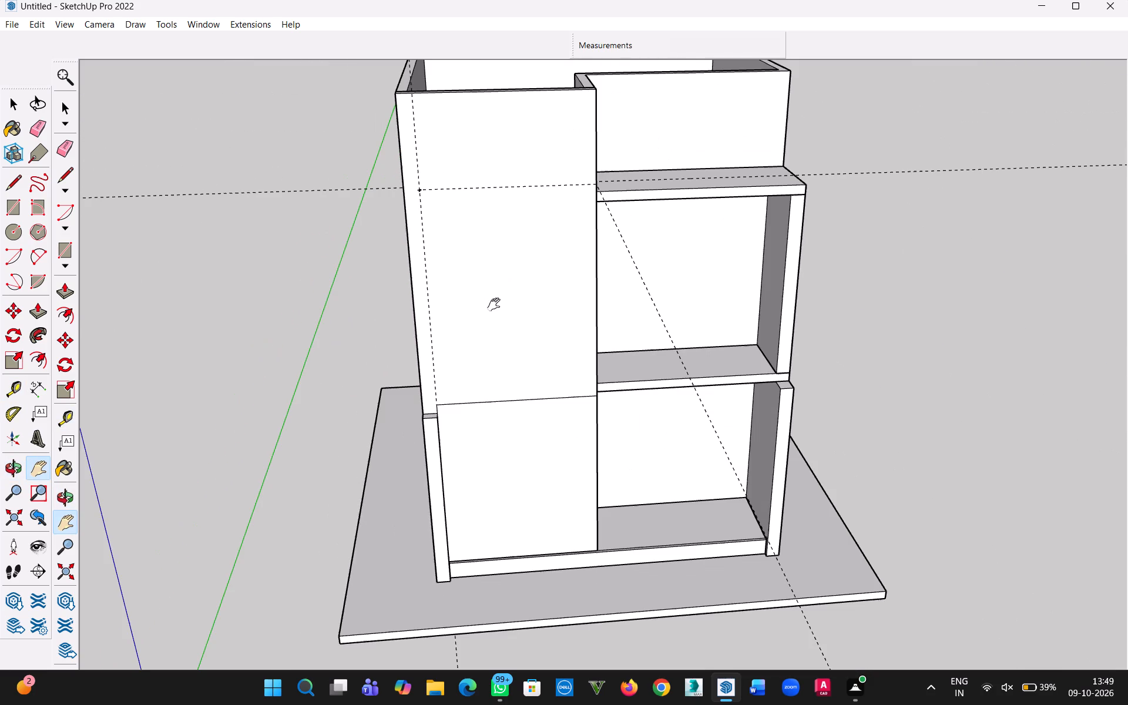
pyautogui.moveTo(637, 414); pyautogui.dragTo(641, 409, button='middle')
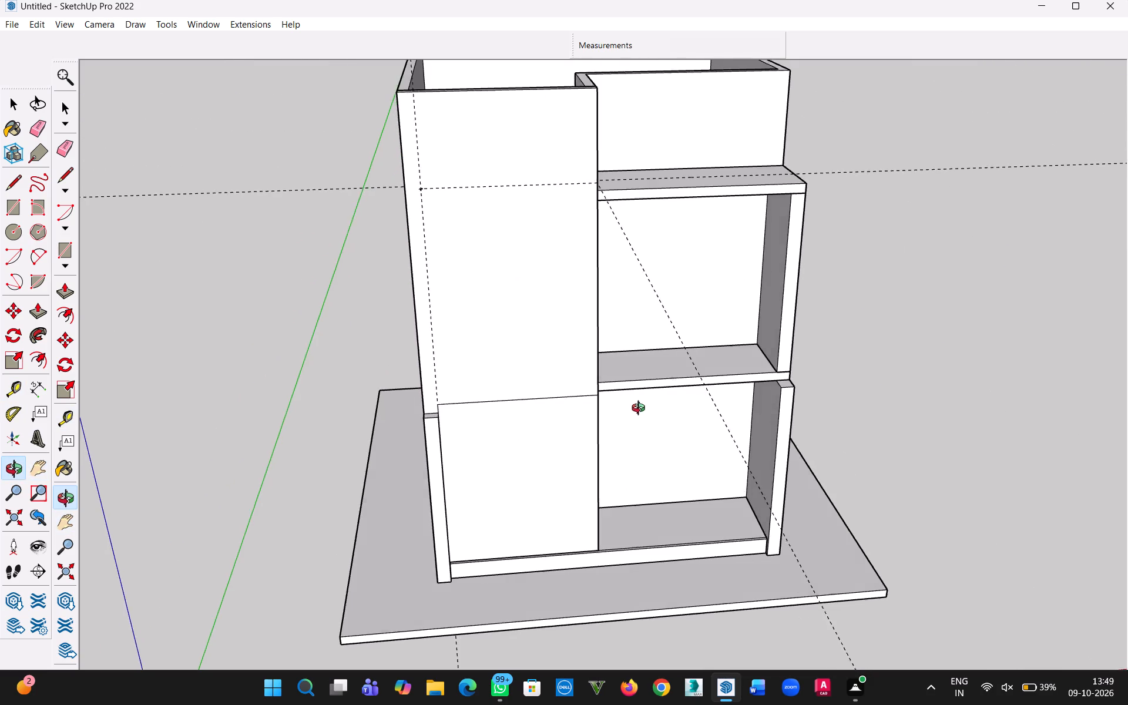
pyautogui.moveTo(641, 409); pyautogui.dragTo(625, 305, button='middle')
# Place a horizontal guide 1' above the projecting strip's top edge on the front panel.
pyautogui.scroll(4, 562, 382)
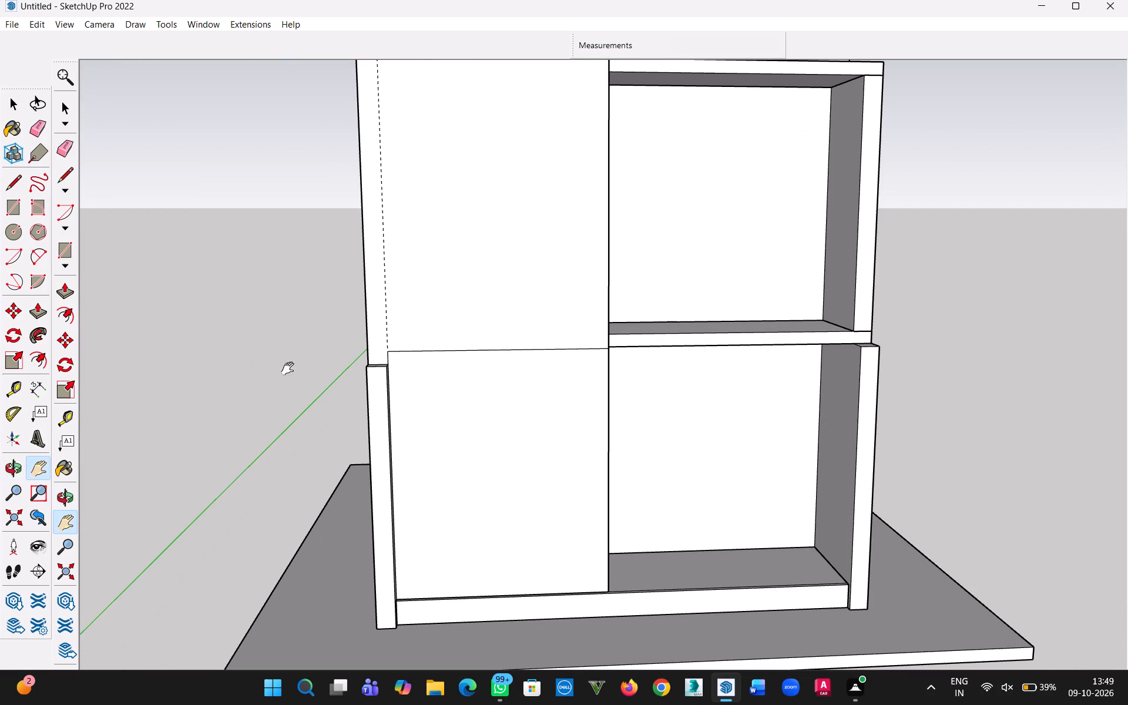
pyautogui.scroll(3, 363, 367)
pyautogui.scroll(4, 410, 371)
pyautogui.scroll(-3, 414, 365)
pyautogui.press('t')
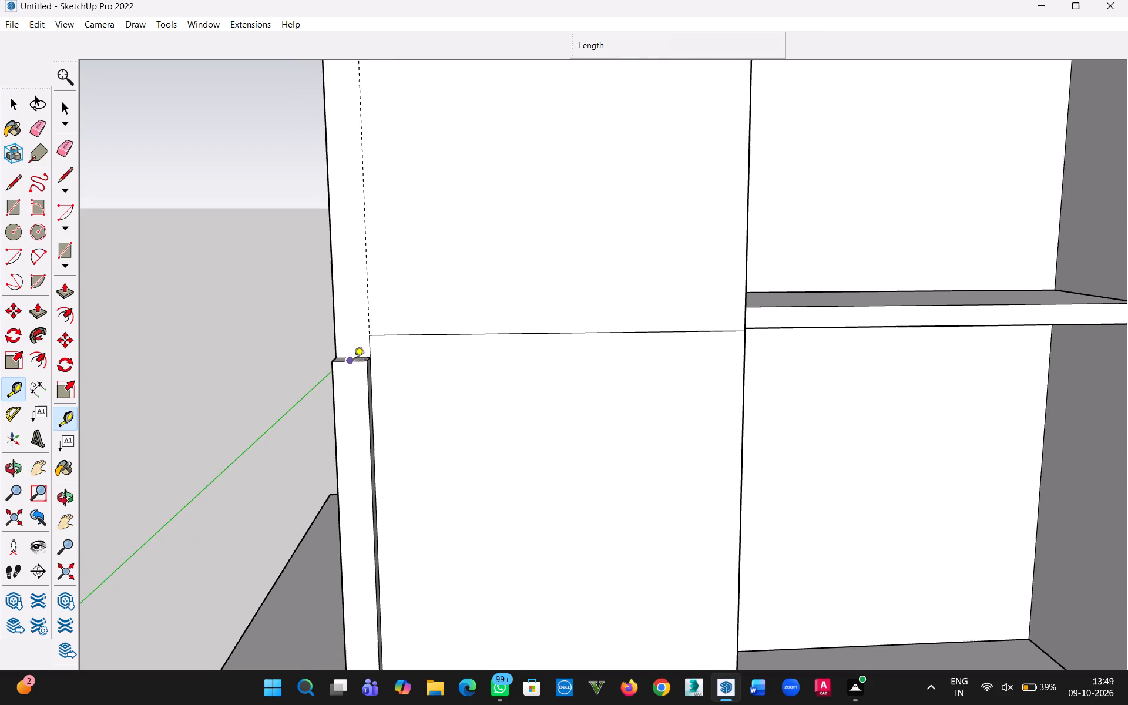
pyautogui.scroll(6, 357, 361)
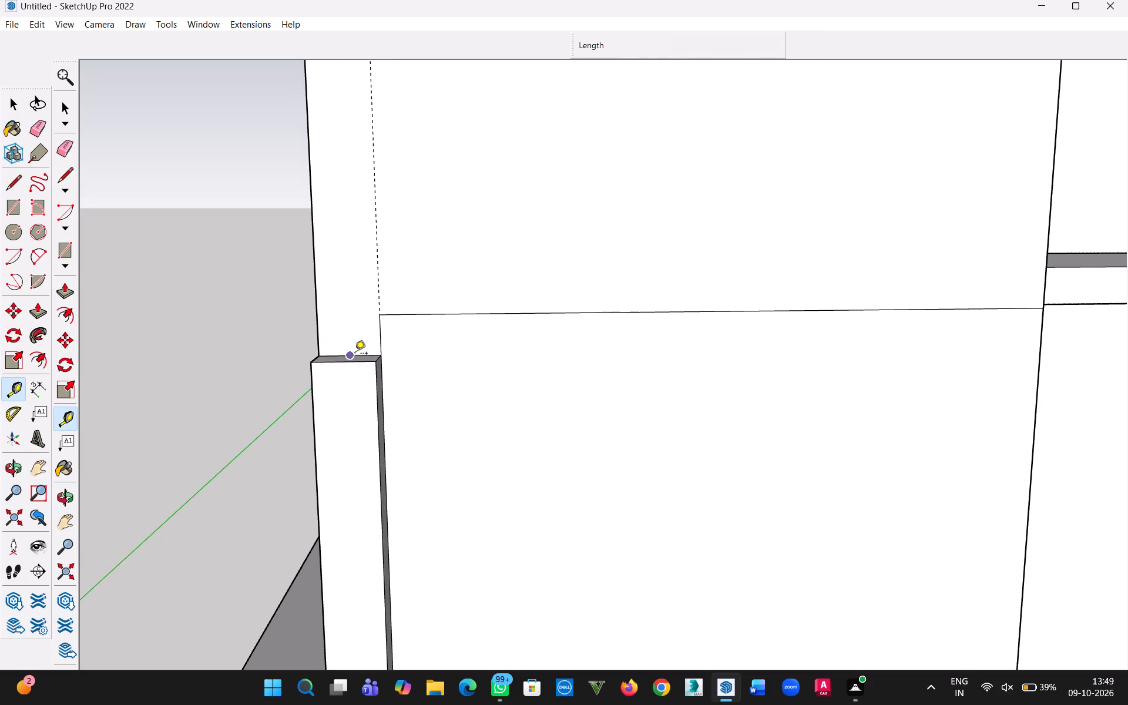
pyautogui.click(355, 354)
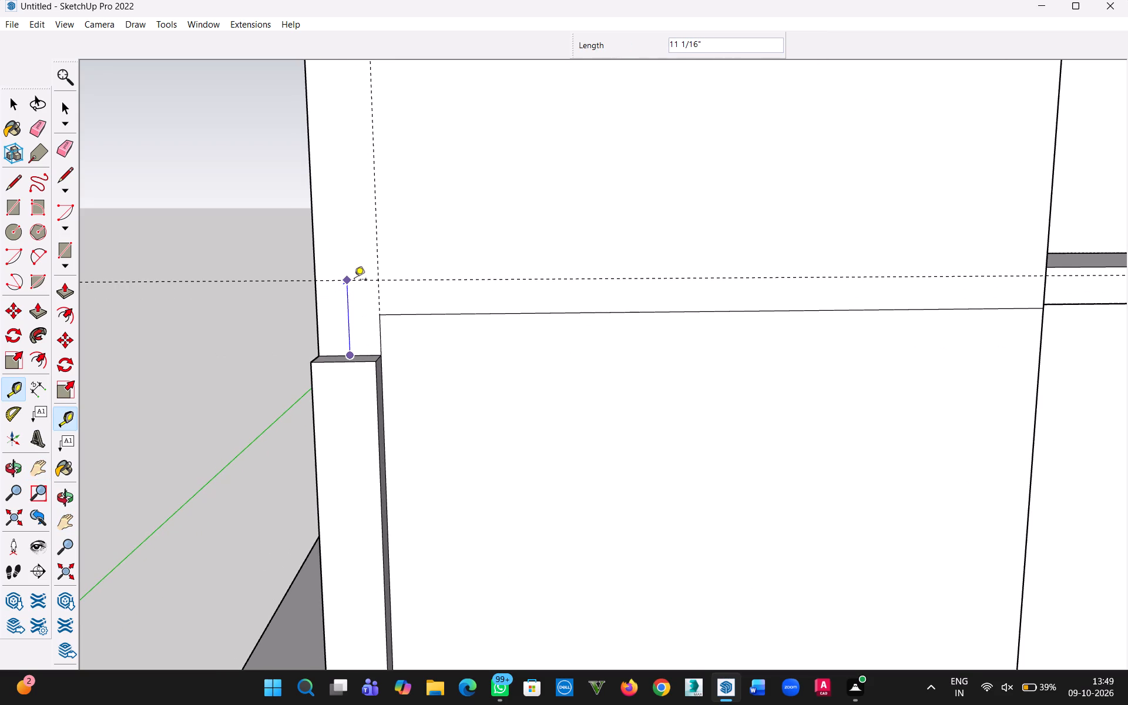
pyautogui.press('9')
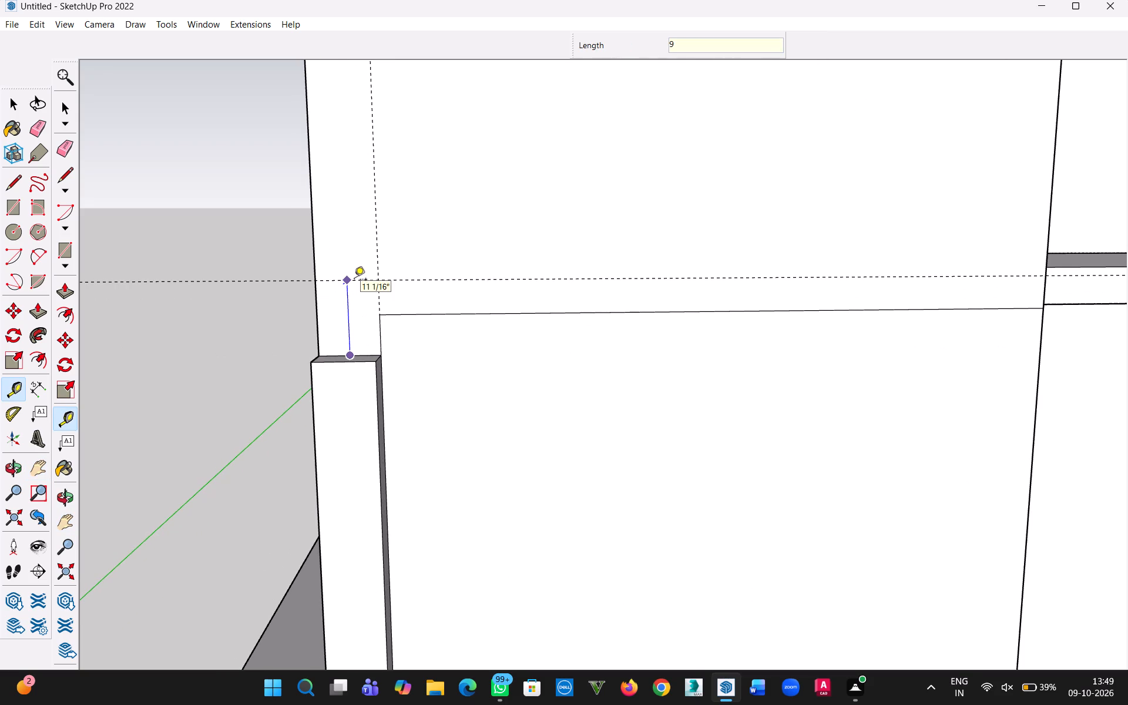
pyautogui.press('BackSpace')
pyautogui.press('1')
pyautogui.press("'")
pyautogui.press('Return')
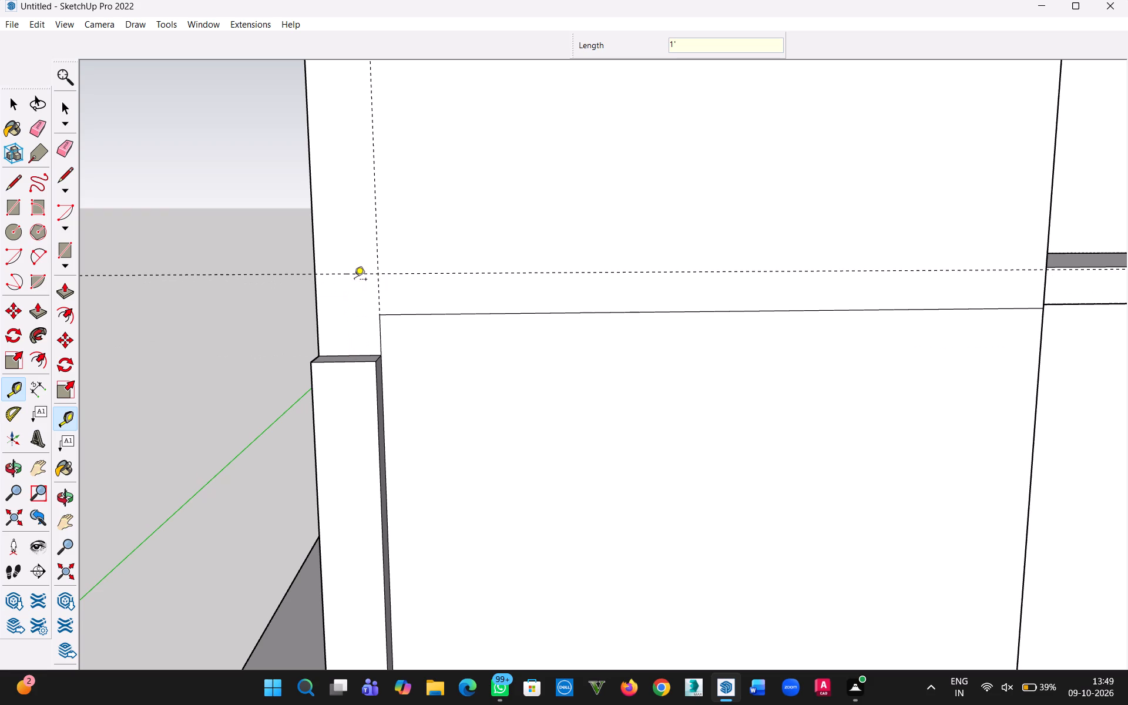
# Undo the horizontal guide placed 1' above the projecting strip's top edge on the front panel.
pyautogui.scroll(-5, 734, 302)
pyautogui.moveTo(1006, 375); pyautogui.dragTo(986, 346, button='middle')
pyautogui.scroll(-5, 885, 337)
pyautogui.moveTo(935, 296); pyautogui.dragTo(815, 391, button='middle')
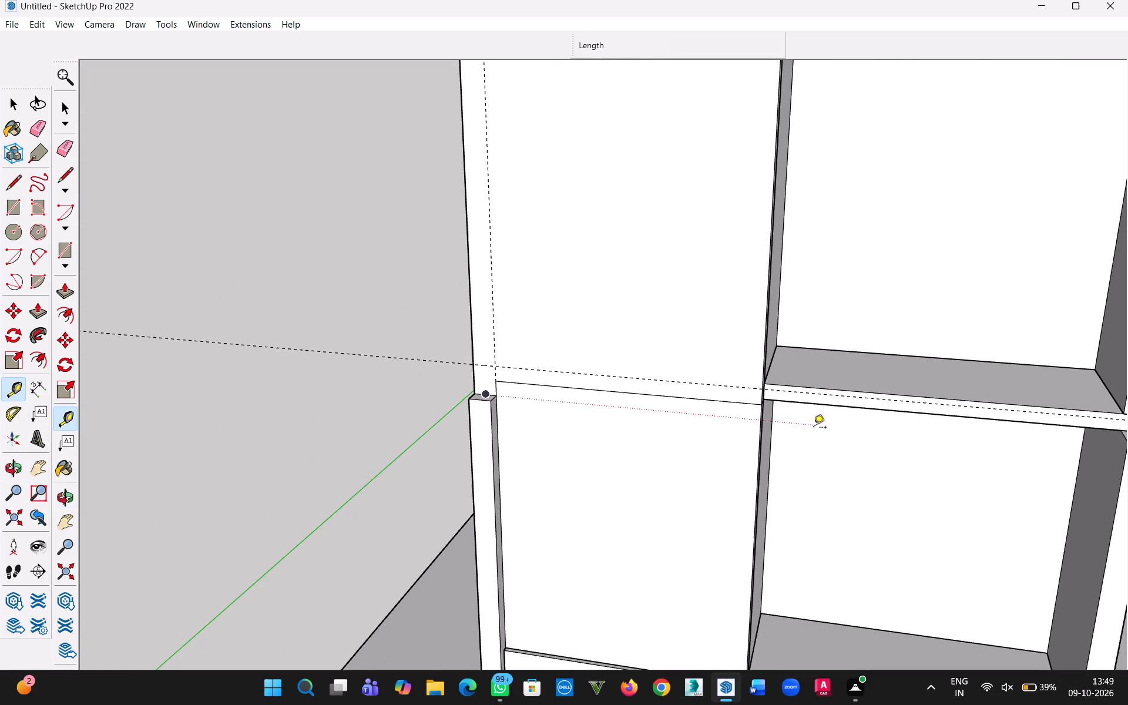
pyautogui.moveTo(758, 459); pyautogui.dragTo(843, 401, button='middle')
pyautogui.scroll(-4, 860, 387)
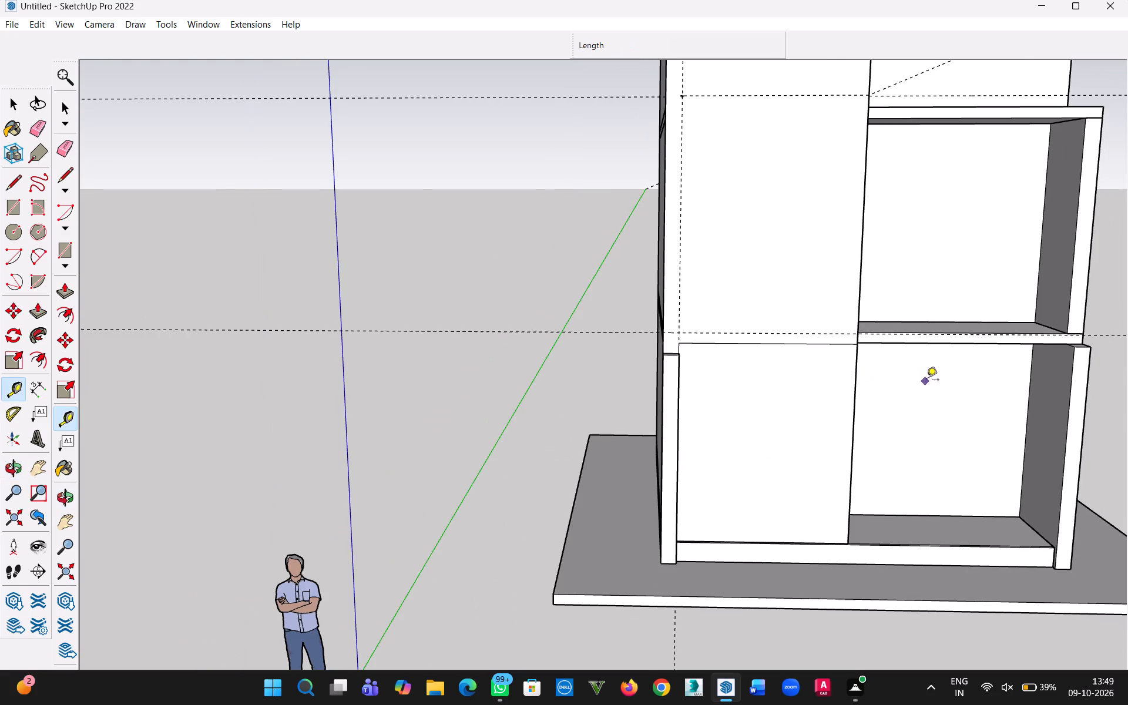
pyautogui.moveTo(990, 352); pyautogui.dragTo(944, 331, button='middle')
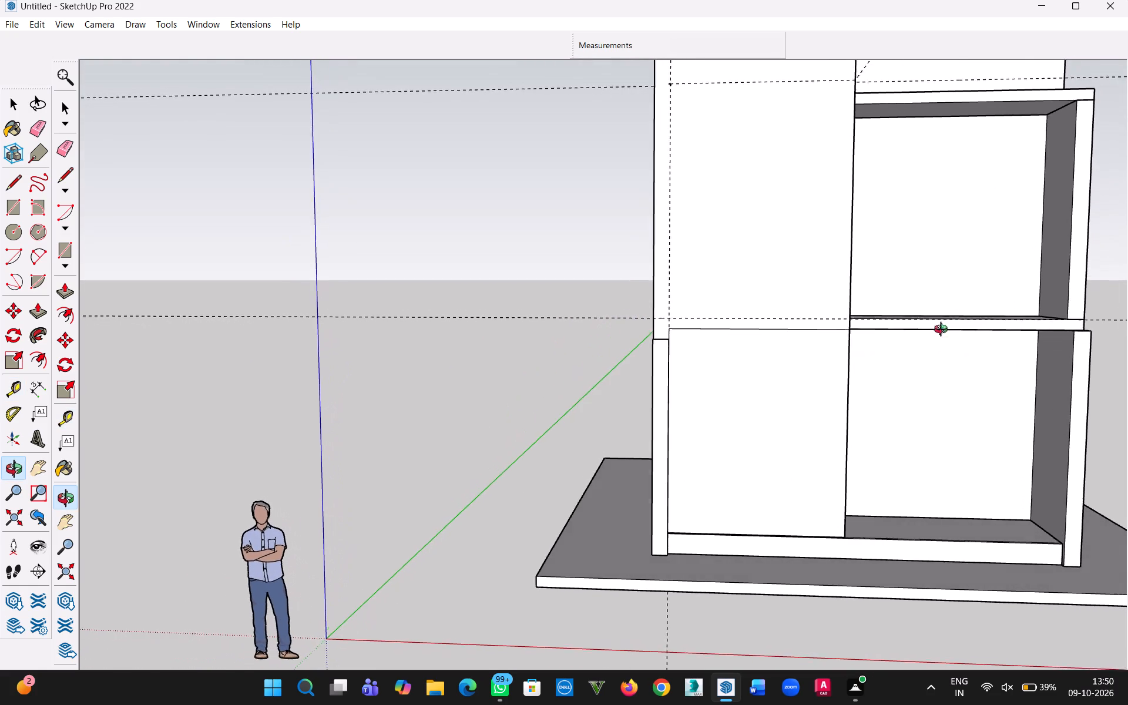
pyautogui.moveTo(944, 331); pyautogui.dragTo(925, 343, button='middle')
pyautogui.scroll(5, 726, 362)
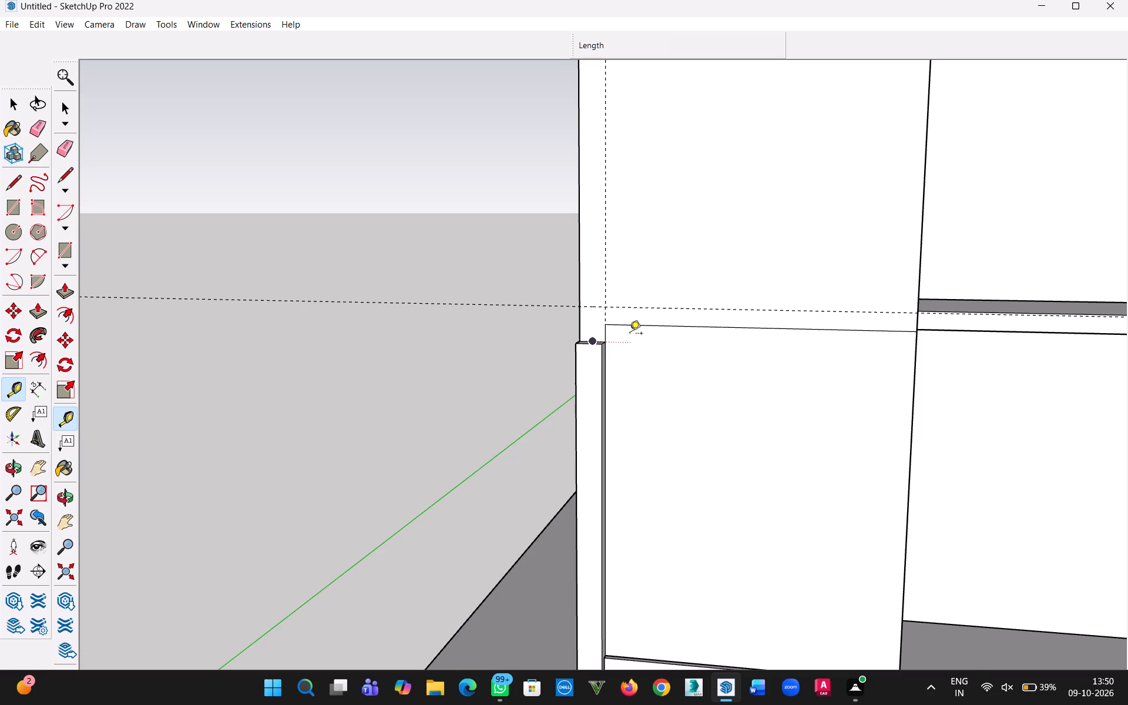
pyautogui.hotkey('ctrl', 'z')
# Place a horizontal guide 1' 6" above the top edge of the front panel's projecting strip.
pyautogui.scroll(10, 597, 343)
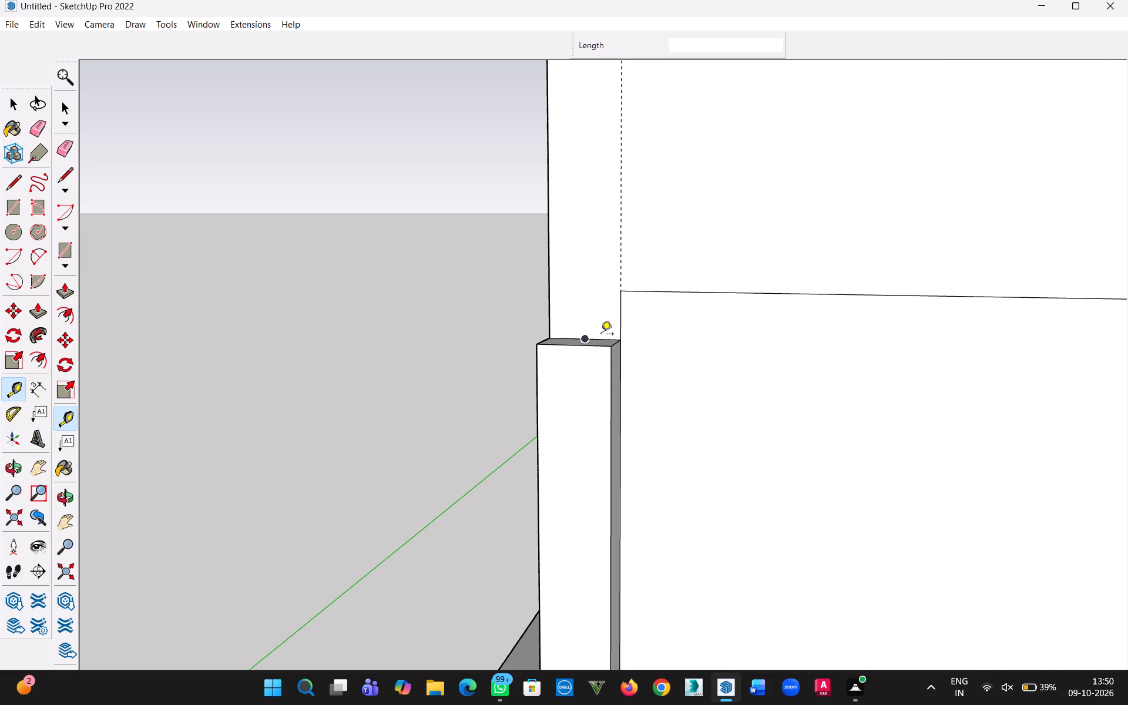
pyautogui.scroll(5, 601, 335)
pyautogui.click(582, 338)
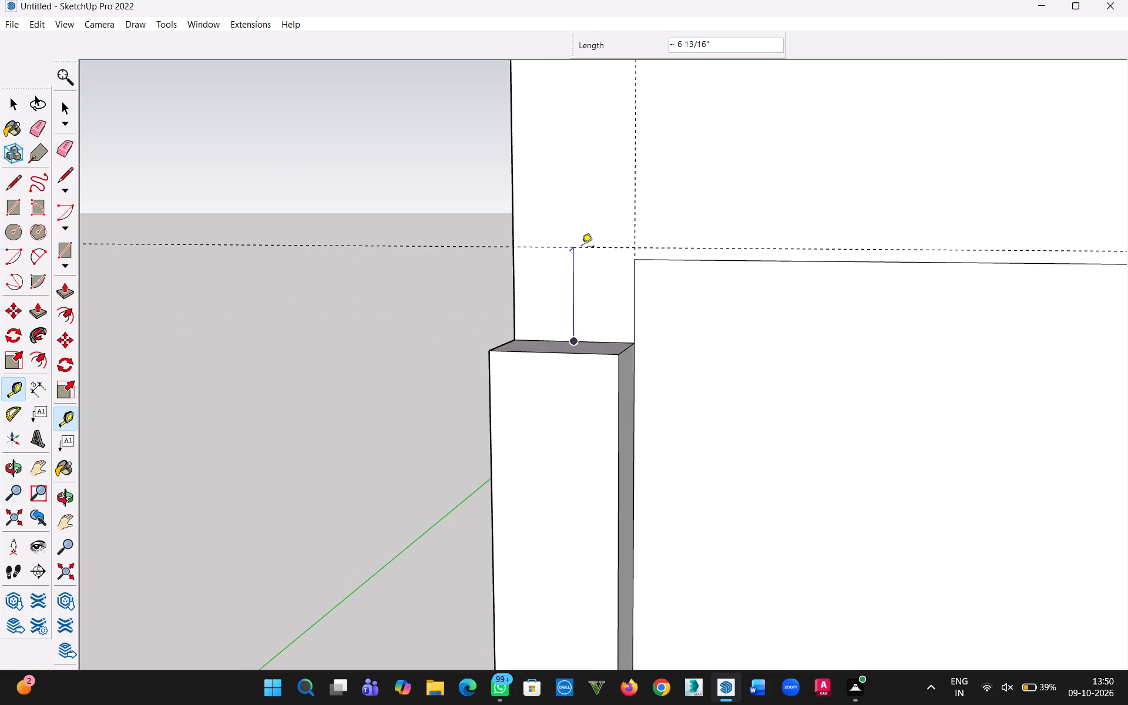
pyautogui.write('1\'6"')
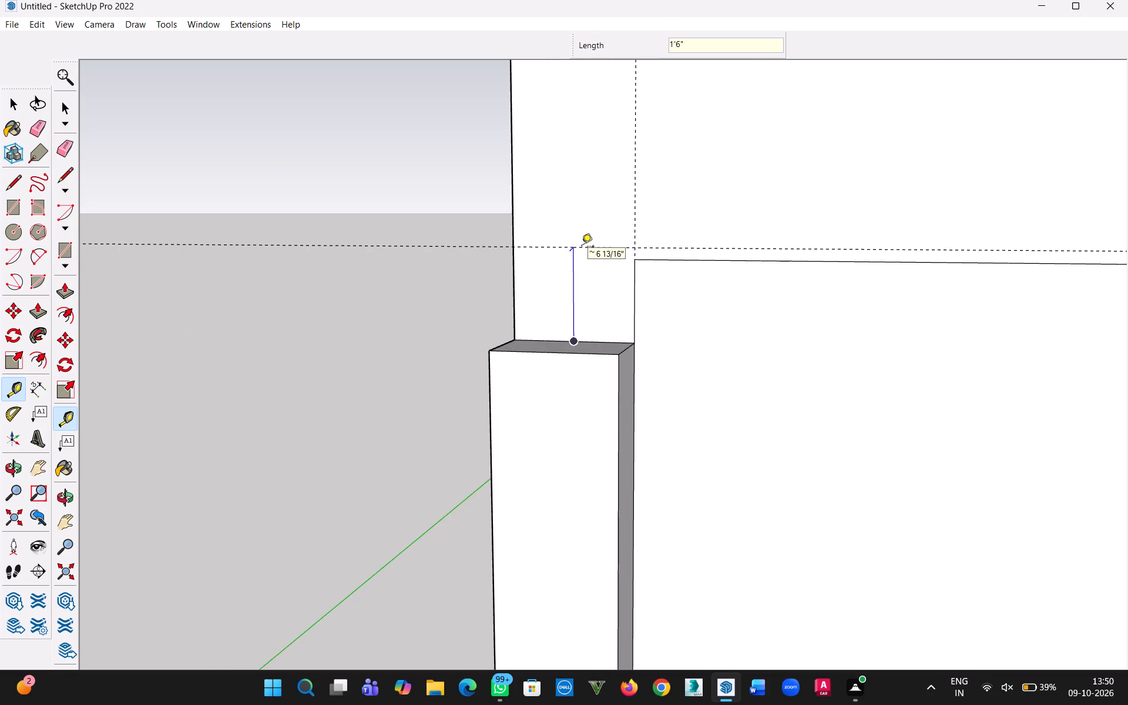
pyautogui.press('Return')
pyautogui.click(23, 105)
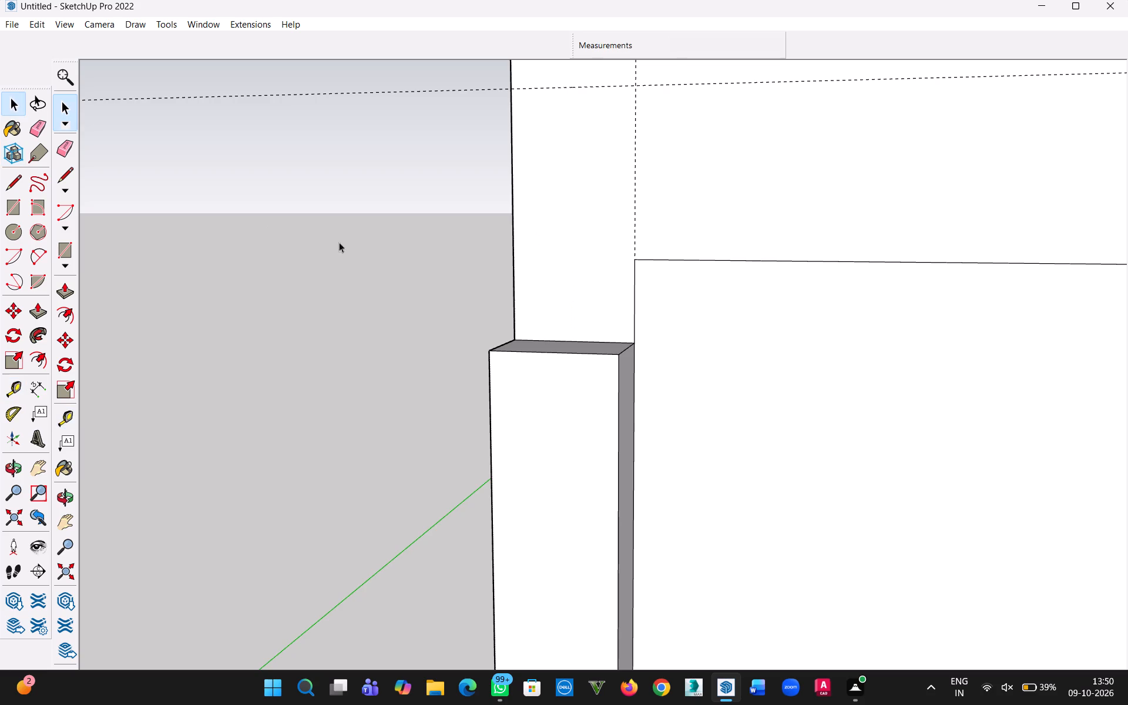
# Examine the front and side elevations, comparing the horizontal guide with the panel, the first-floor slab and both projecting strips.
pyautogui.scroll(-5, 1127, 439)
pyautogui.scroll(-1, 1026, 261)
pyautogui.moveTo(1028, 286); pyautogui.dragTo(1028, 319, button='middle')
pyautogui.scroll(-3, 1025, 343)
pyautogui.press('h')
pyautogui.moveTo(1005, 369); pyautogui.dragTo(471, 357)
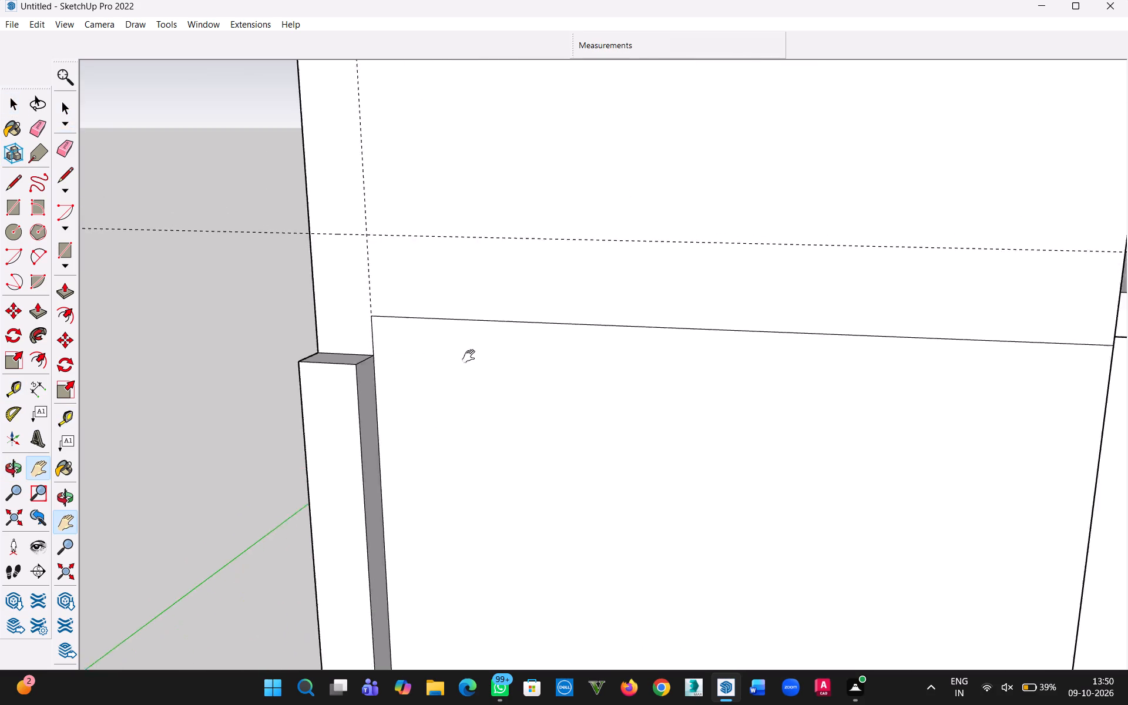
pyautogui.moveTo(471, 357); pyautogui.dragTo(464, 354)
pyautogui.scroll(-5, 864, 368)
pyautogui.scroll(-4, 1007, 389)
pyautogui.press('h')
pyautogui.moveTo(960, 418); pyautogui.dragTo(809, 387)
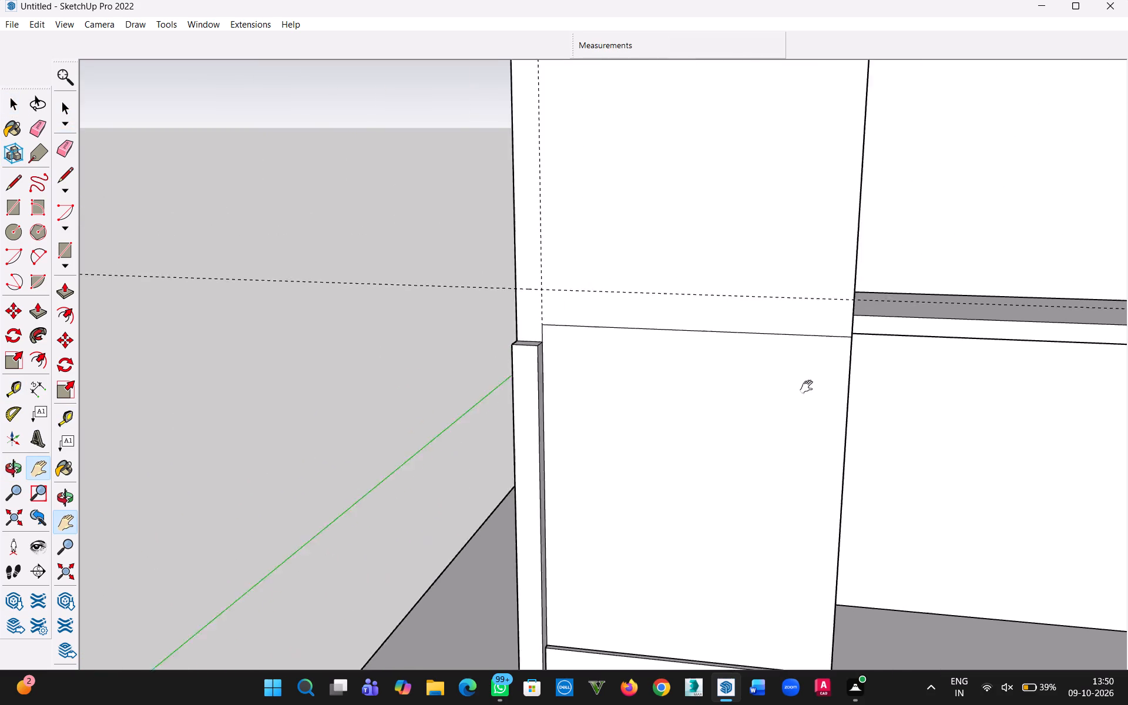
pyautogui.moveTo(809, 387); pyautogui.dragTo(653, 355)
pyautogui.moveTo(660, 357); pyautogui.dragTo(698, 303, button='middle')
pyautogui.scroll(-5, 718, 278)
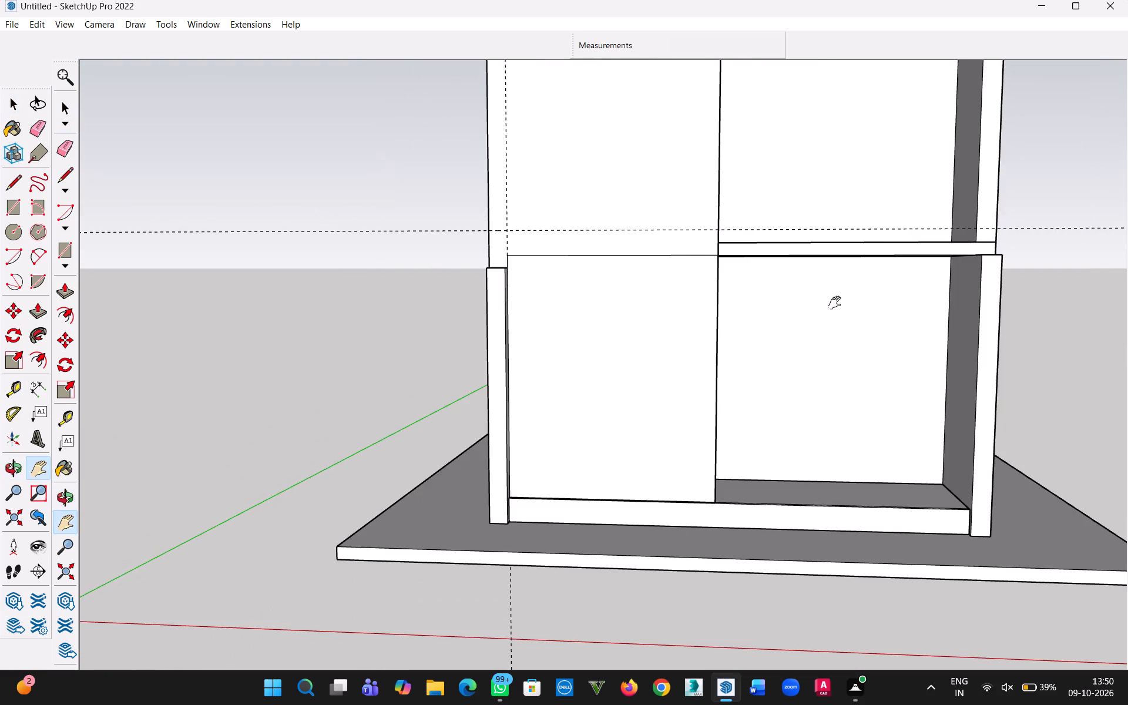
pyautogui.moveTo(837, 303); pyautogui.dragTo(871, 380, button='middle')
pyautogui.scroll(-3, 865, 361)
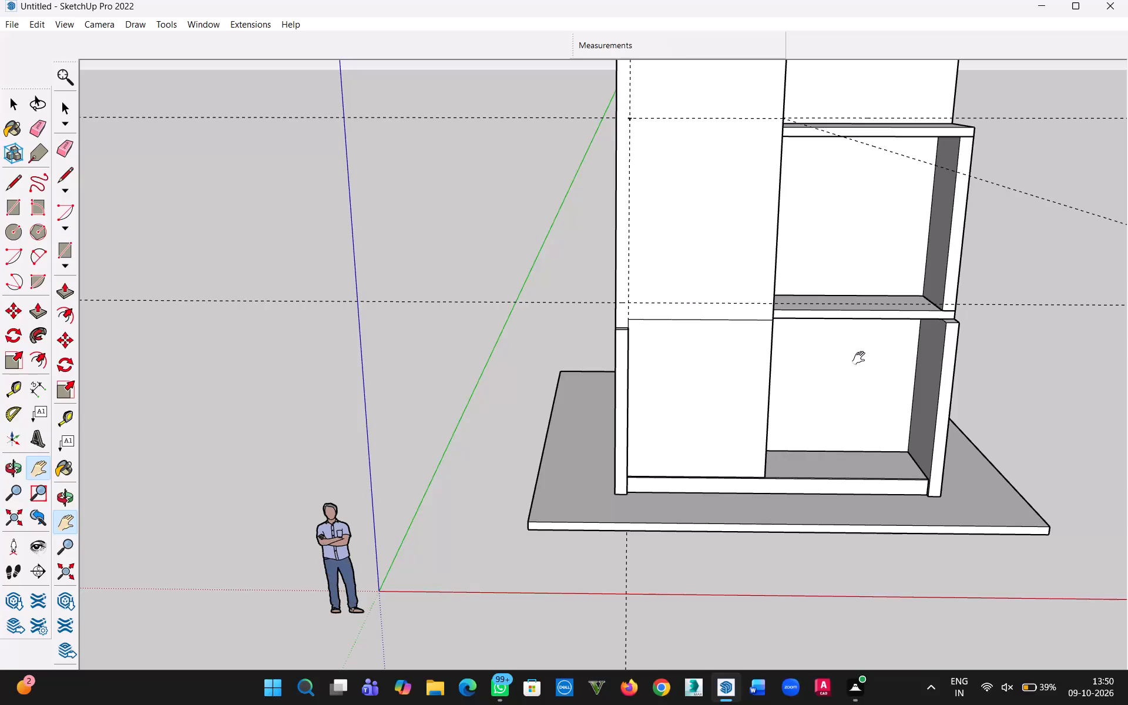
pyautogui.moveTo(902, 239); pyautogui.dragTo(878, 241, button='middle')
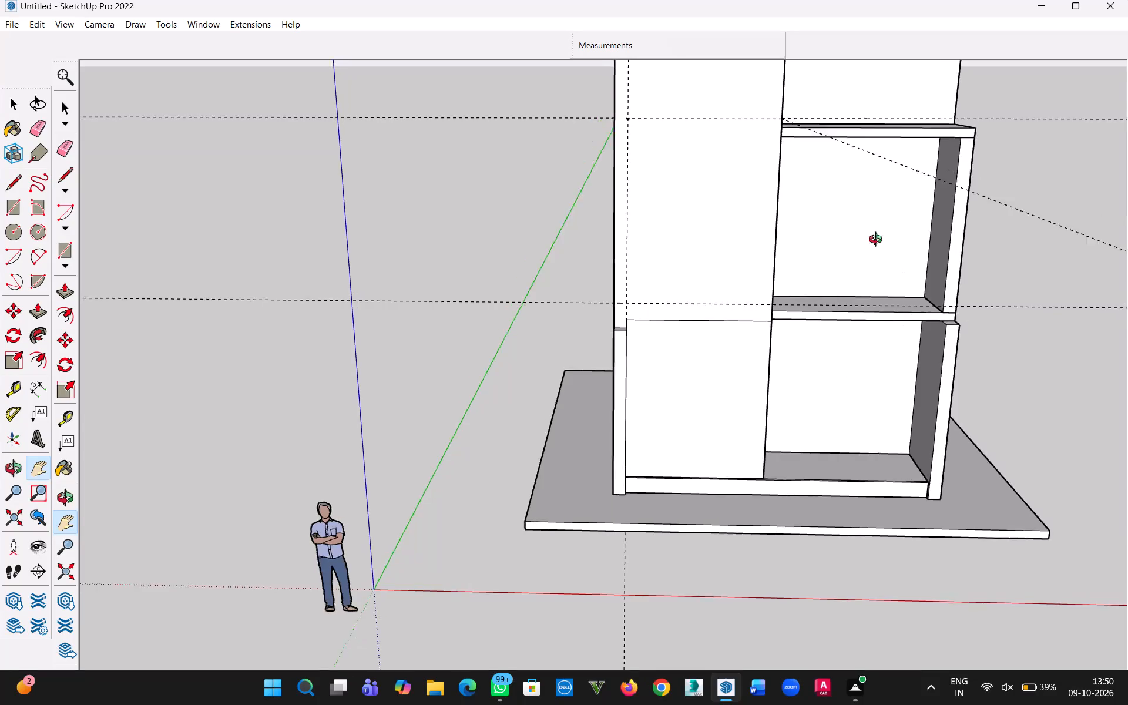
pyautogui.moveTo(878, 241); pyautogui.dragTo(731, 331, button='middle')
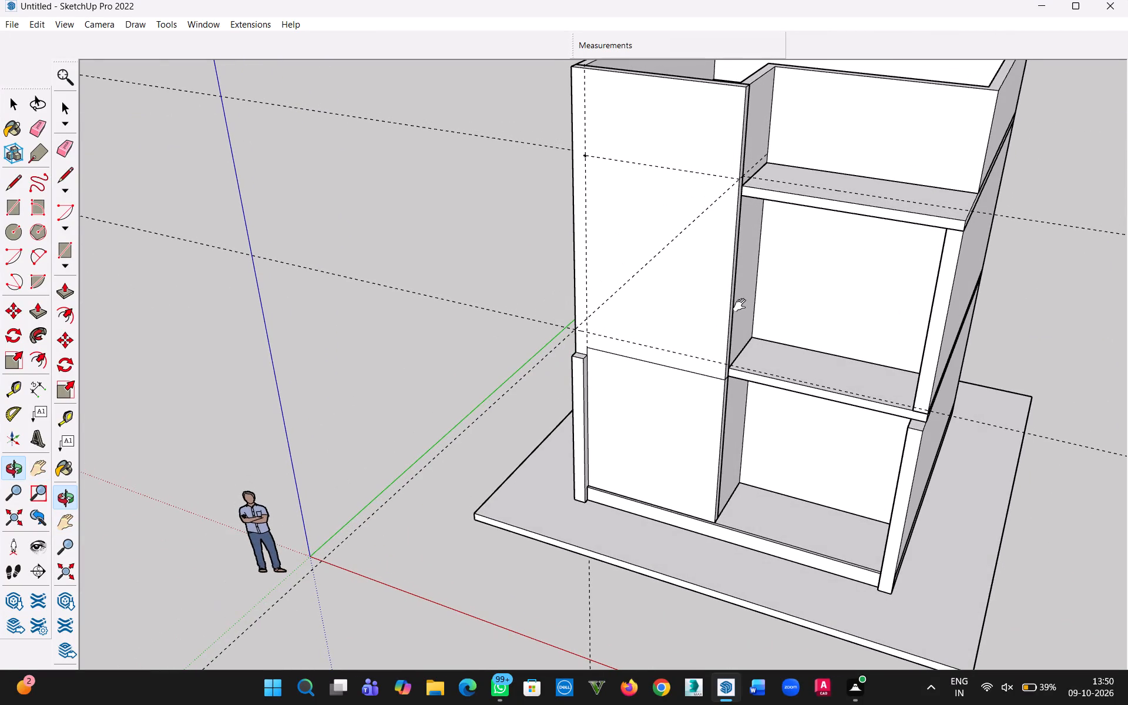
pyautogui.moveTo(822, 290); pyautogui.dragTo(653, 356, button='middle')
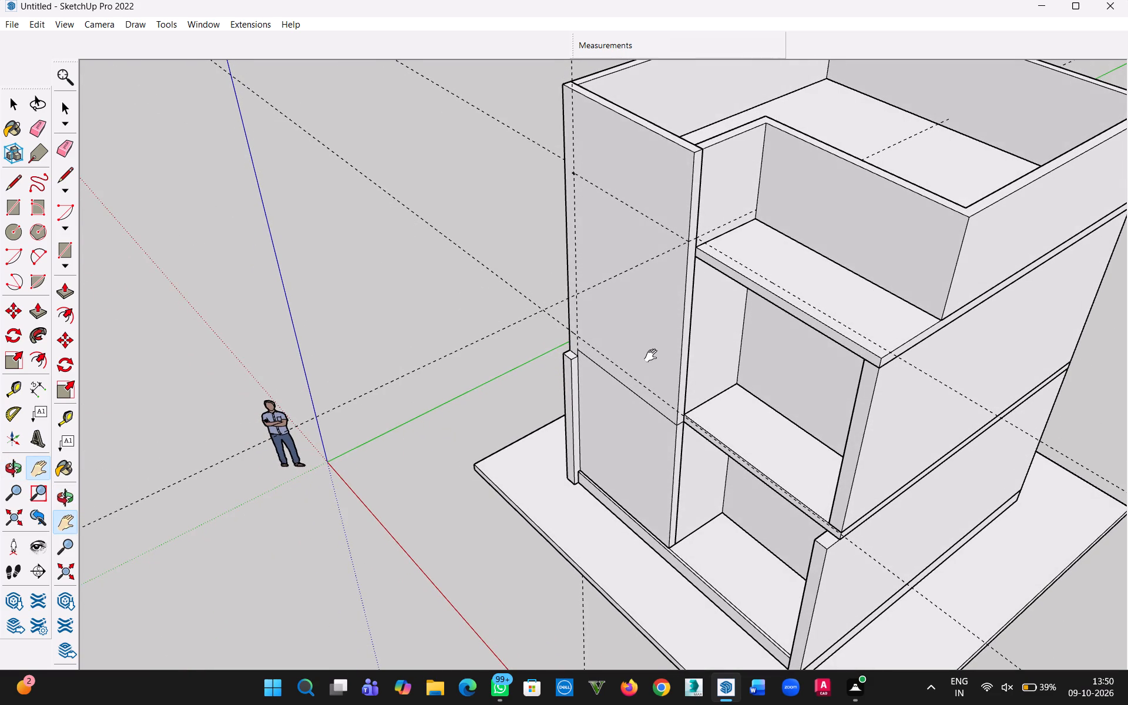
pyautogui.moveTo(660, 363); pyautogui.dragTo(439, 193, button='middle')
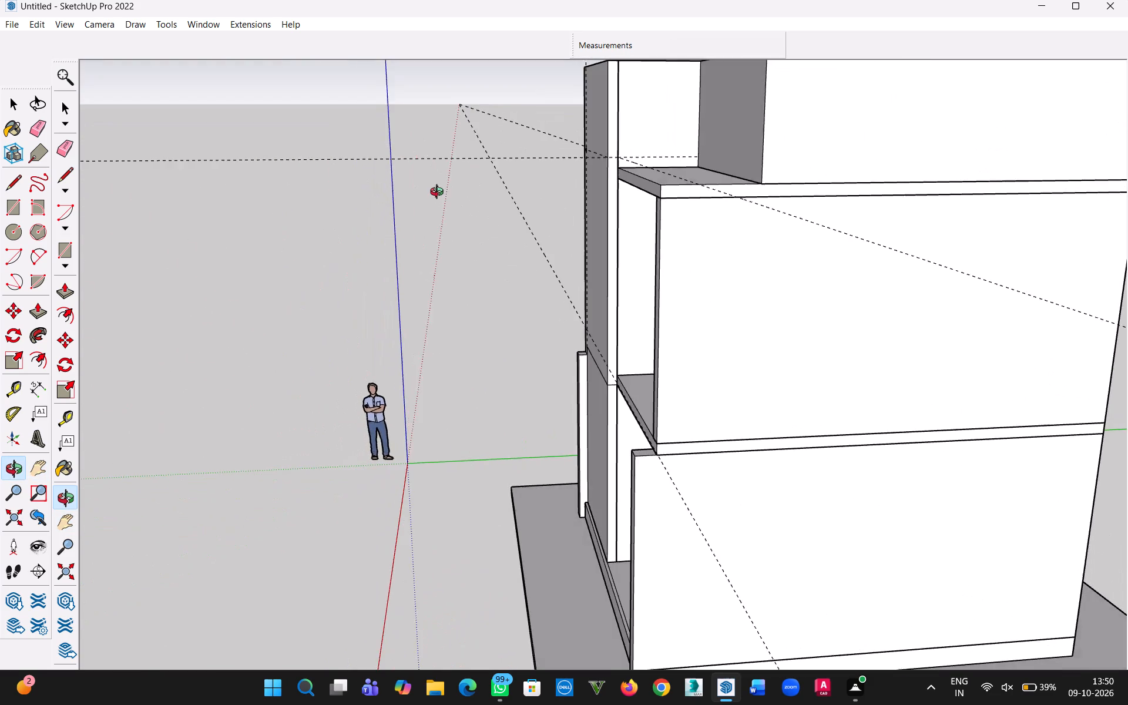
pyautogui.moveTo(439, 193); pyautogui.dragTo(777, 231, button='middle')
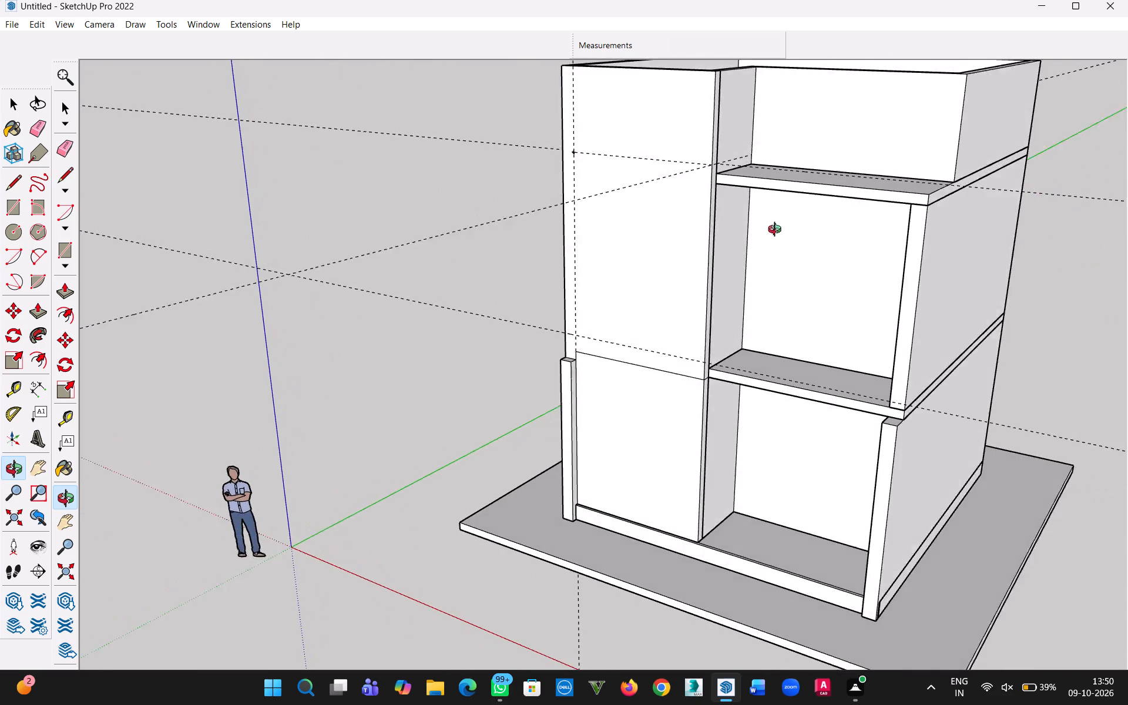
pyautogui.moveTo(777, 231); pyautogui.dragTo(716, 276, button='middle')
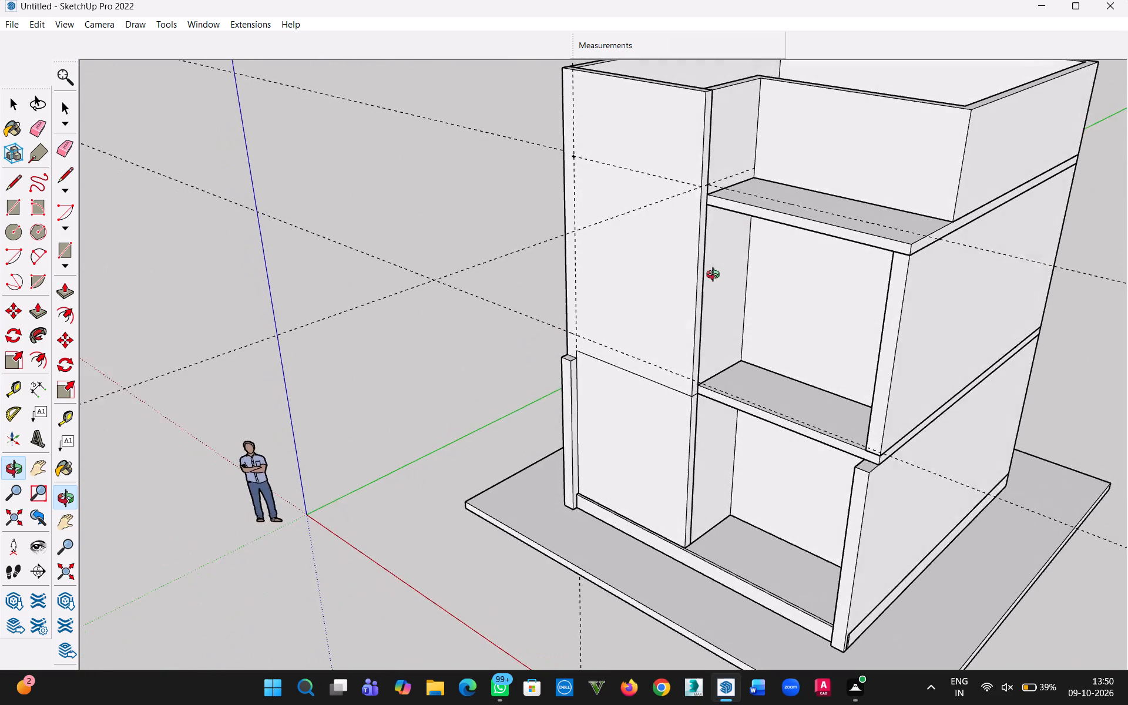
pyautogui.moveTo(716, 276); pyautogui.dragTo(895, 283, button='middle')
pyautogui.scroll(5, 881, 368)
pyautogui.moveTo(896, 405); pyautogui.dragTo(897, 333, button='middle')
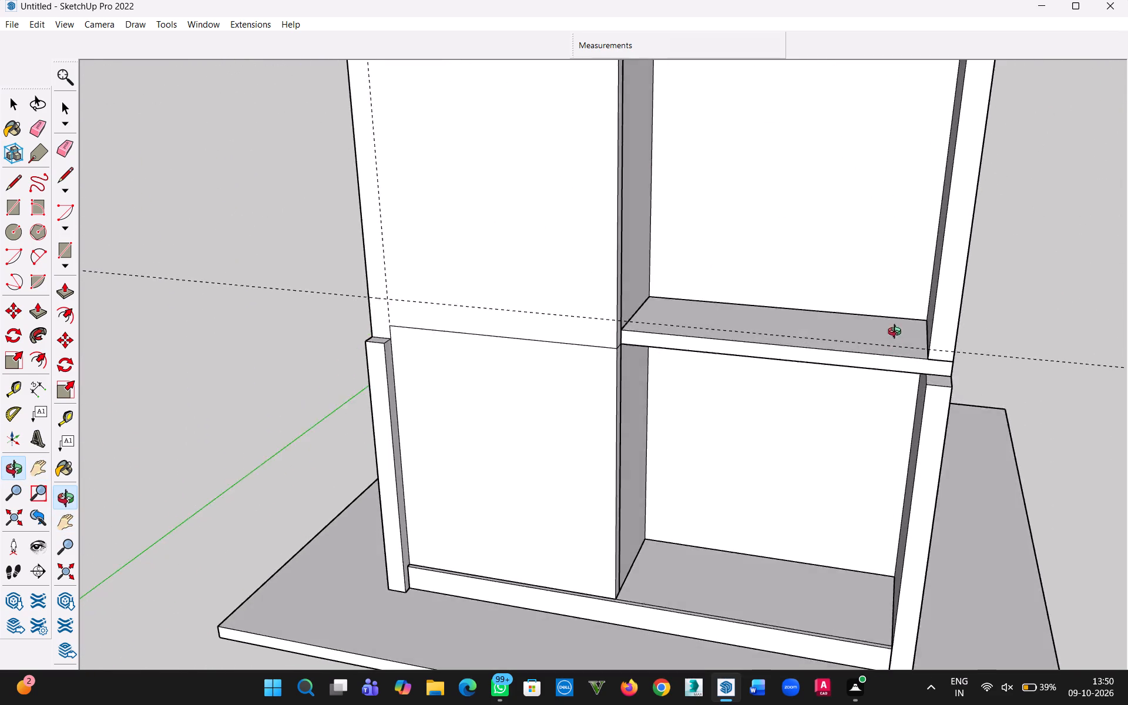
pyautogui.moveTo(897, 333); pyautogui.dragTo(961, 313, button='middle')
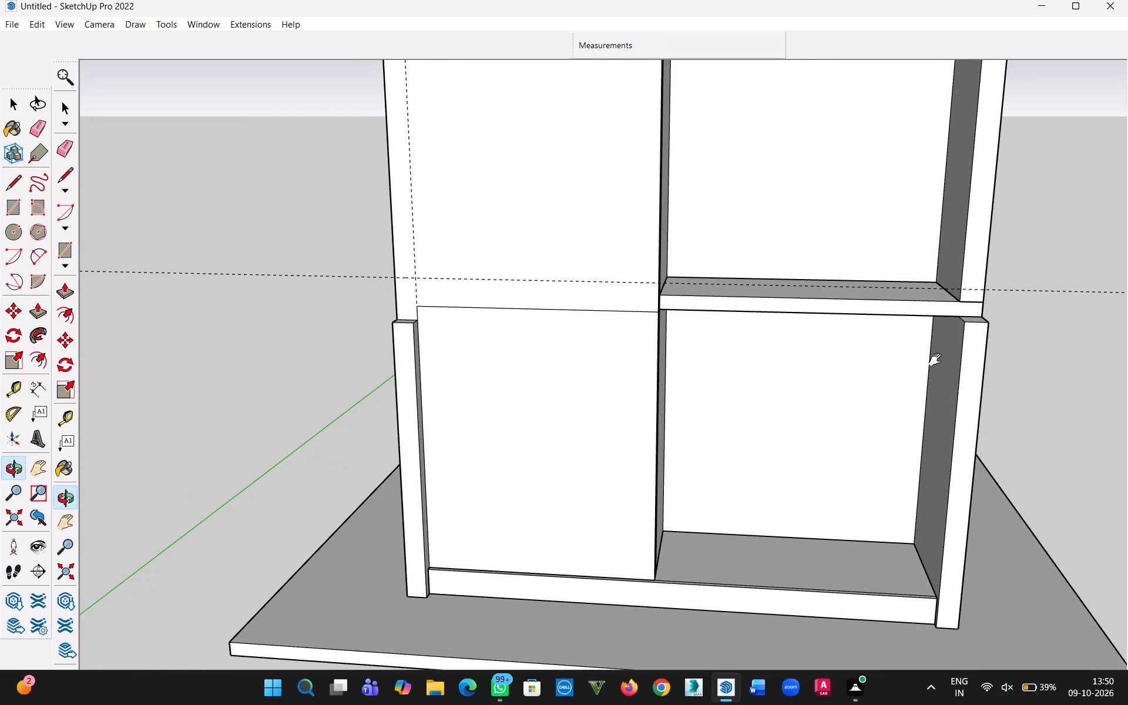
pyautogui.moveTo(924, 350); pyautogui.dragTo(928, 419, button='middle')
pyautogui.scroll(5, 1075, 314)
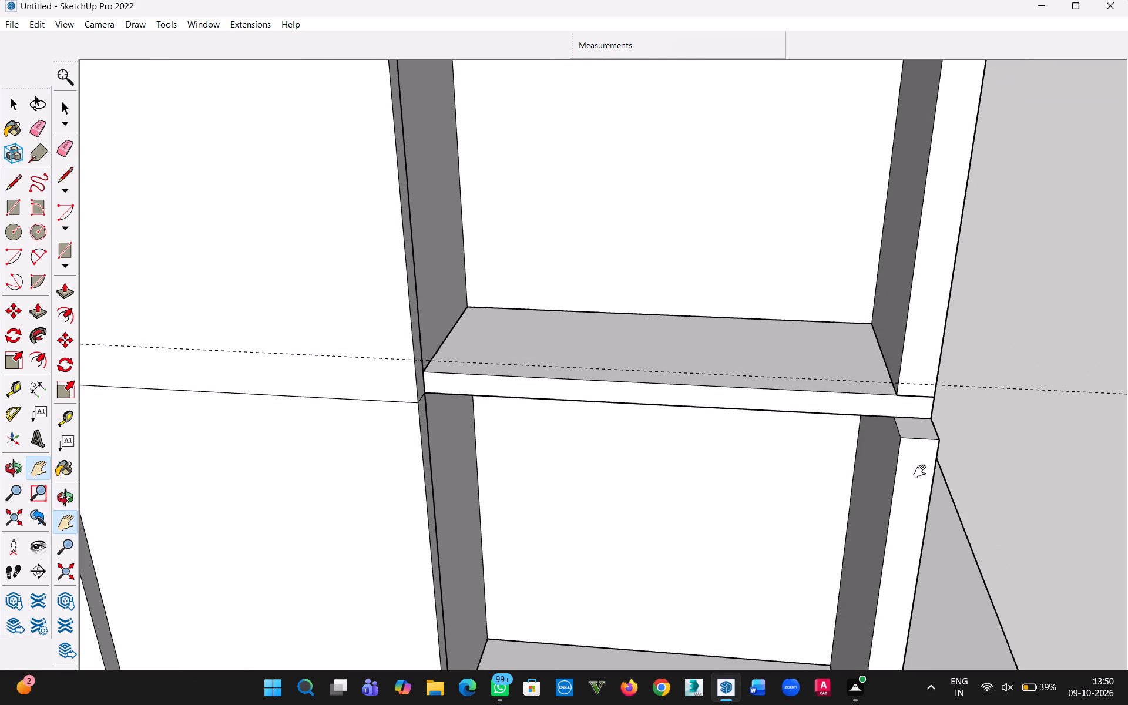
pyautogui.scroll(-6, 748, 478)
pyautogui.moveTo(423, 550); pyautogui.dragTo(575, 489, button='middle')
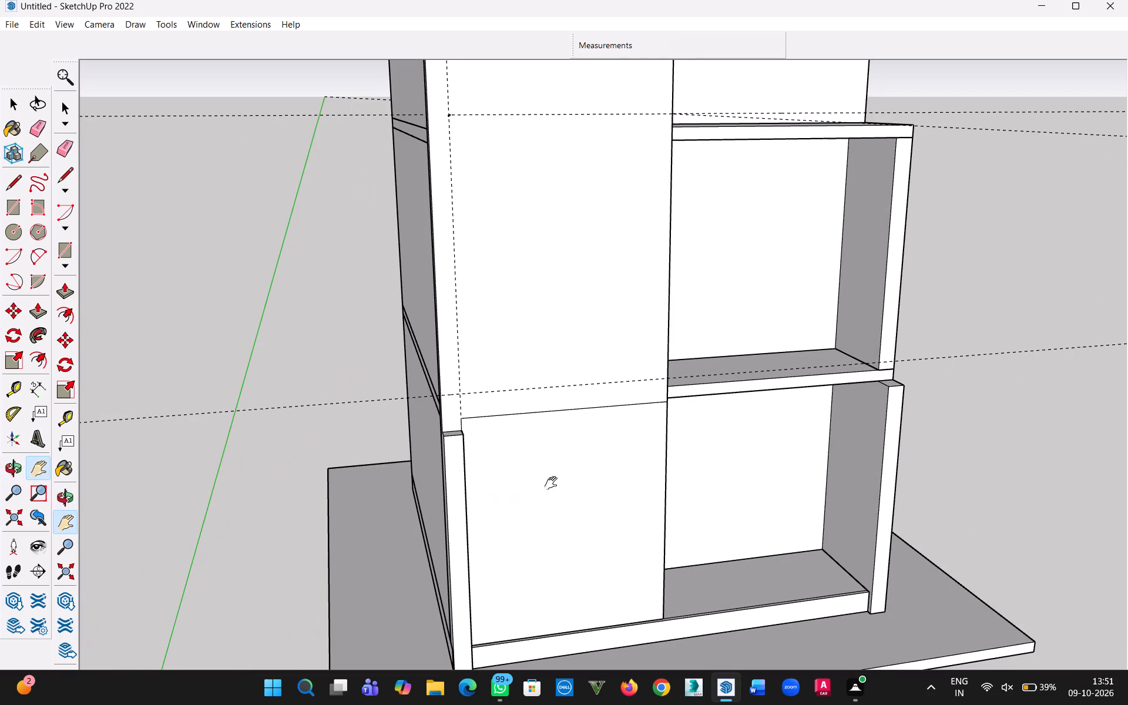
# Place a second horizontal guide 1' 6" below the upper one, level with the top of the panel's projecting strip.
pyautogui.press('t')
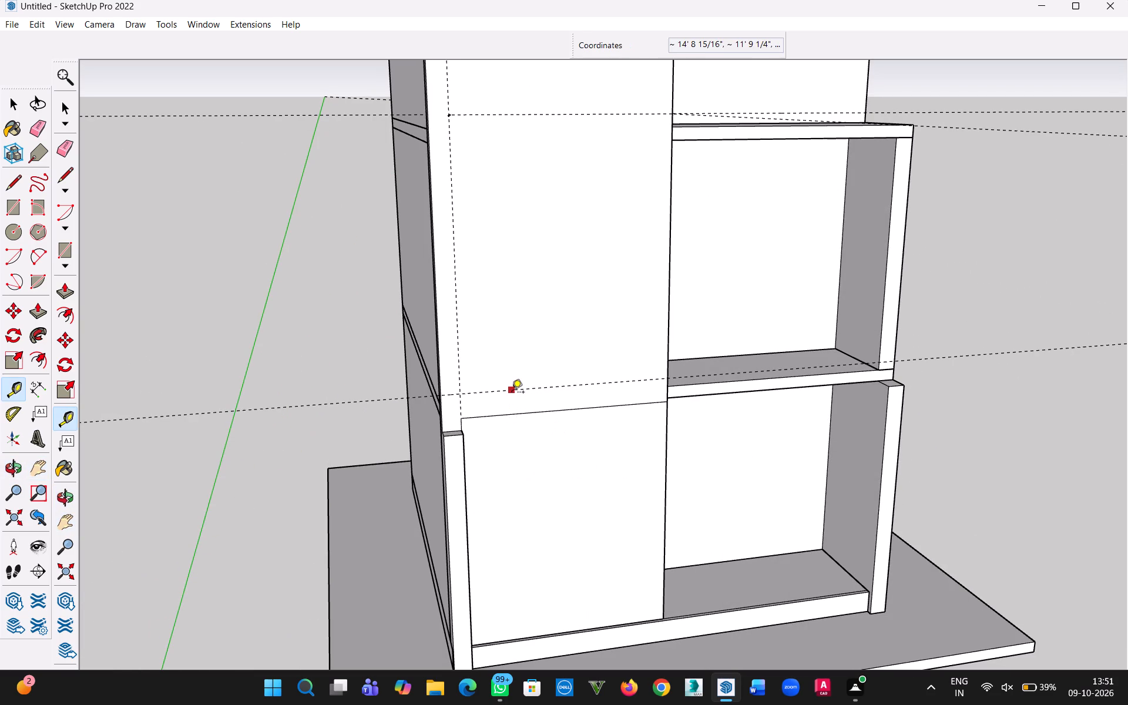
pyautogui.click(512, 393)
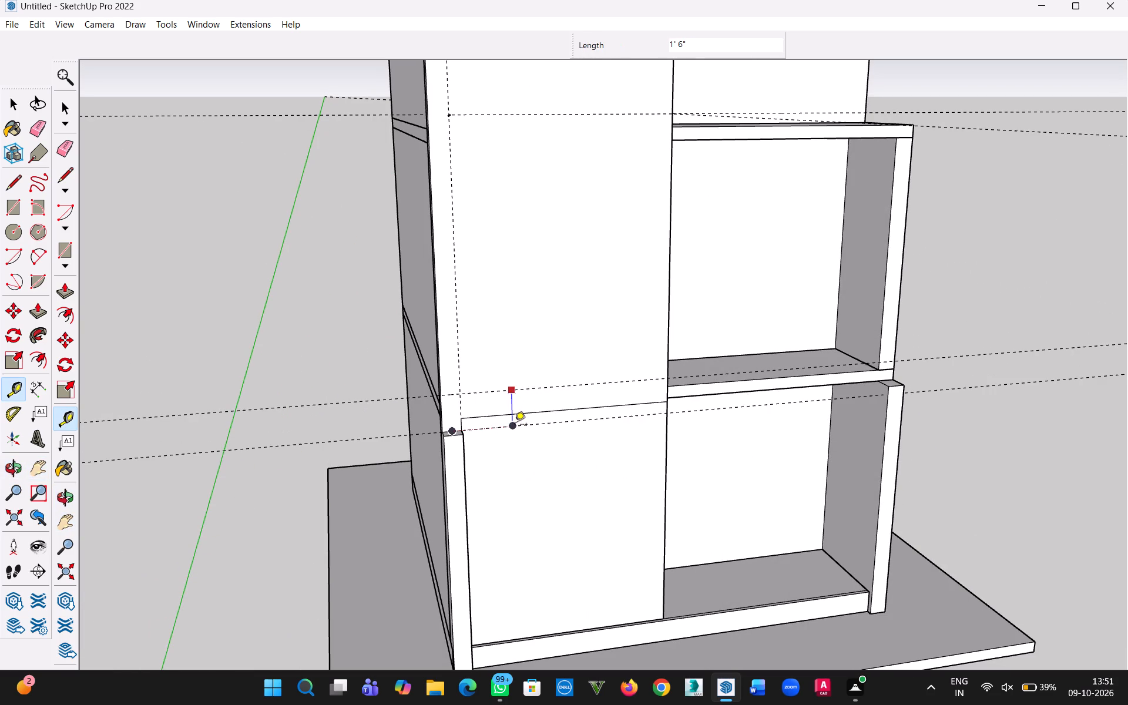
pyautogui.moveTo(517, 426); pyautogui.dragTo(713, 441, button='middle')
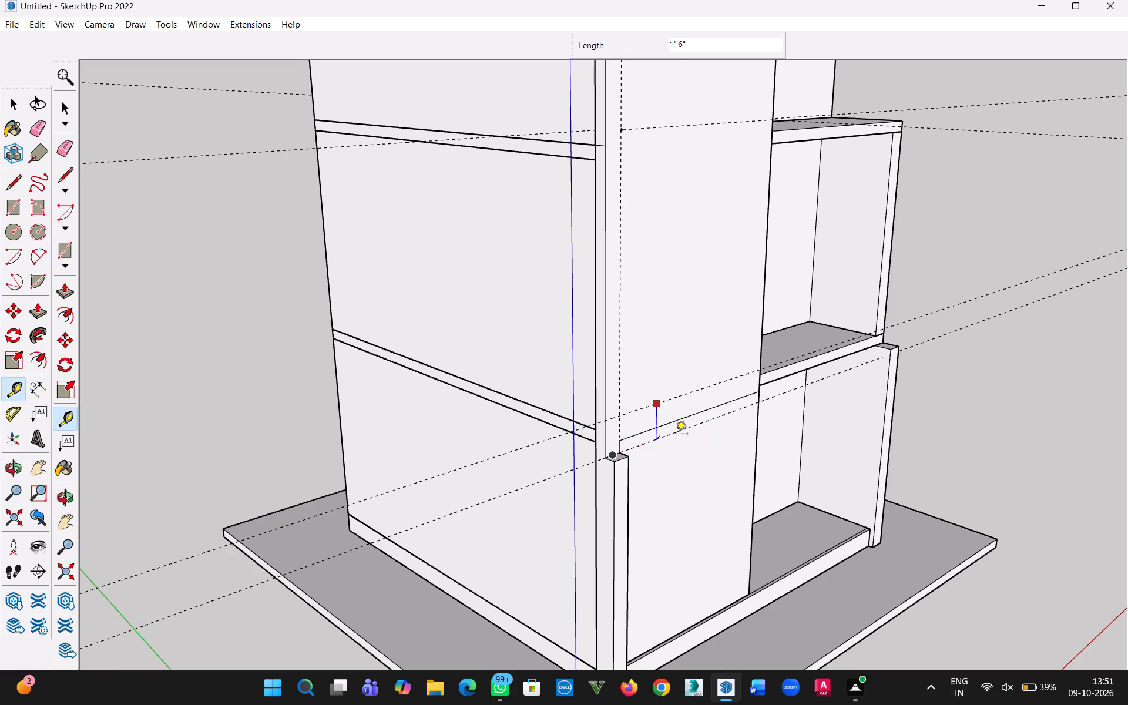
pyautogui.click(676, 435)
pyautogui.click(12, 96)
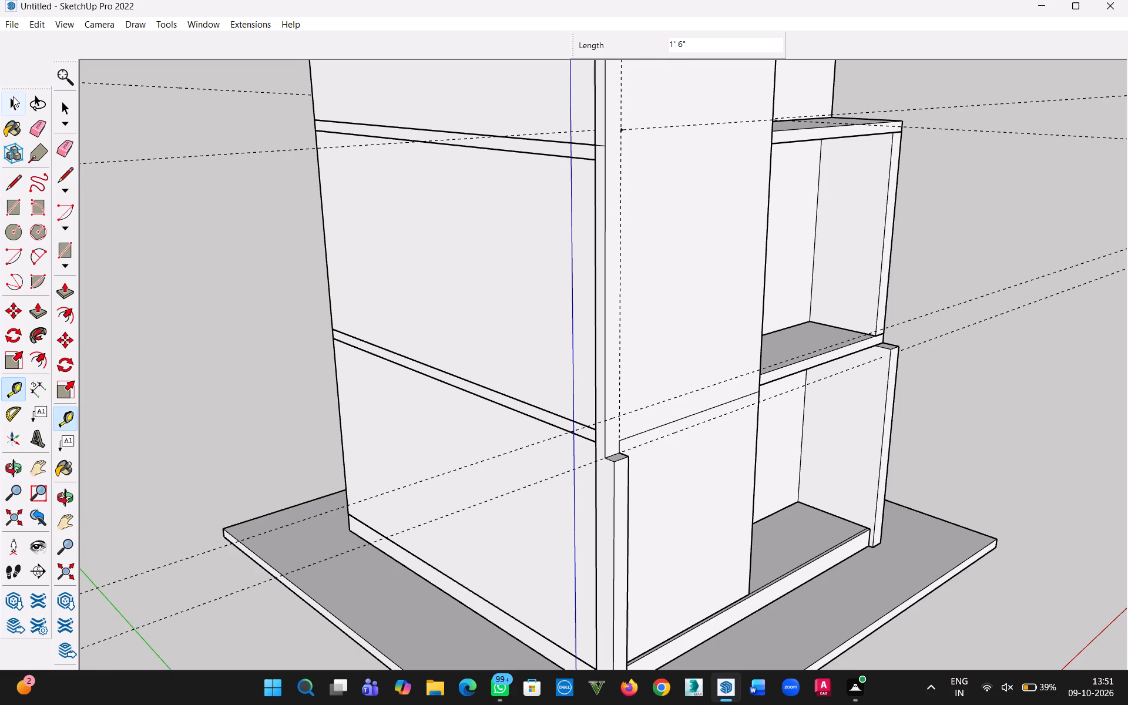
# Inside the ground-floor walls group, draw a 9" line along the slab edge across the top of the strip opposite the front panel.
pyautogui.moveTo(1126, 398); pyautogui.dragTo(807, 369, button='middle')
pyautogui.scroll(5, 898, 468)
pyautogui.moveTo(818, 368); pyautogui.dragTo(825, 452, button='middle')
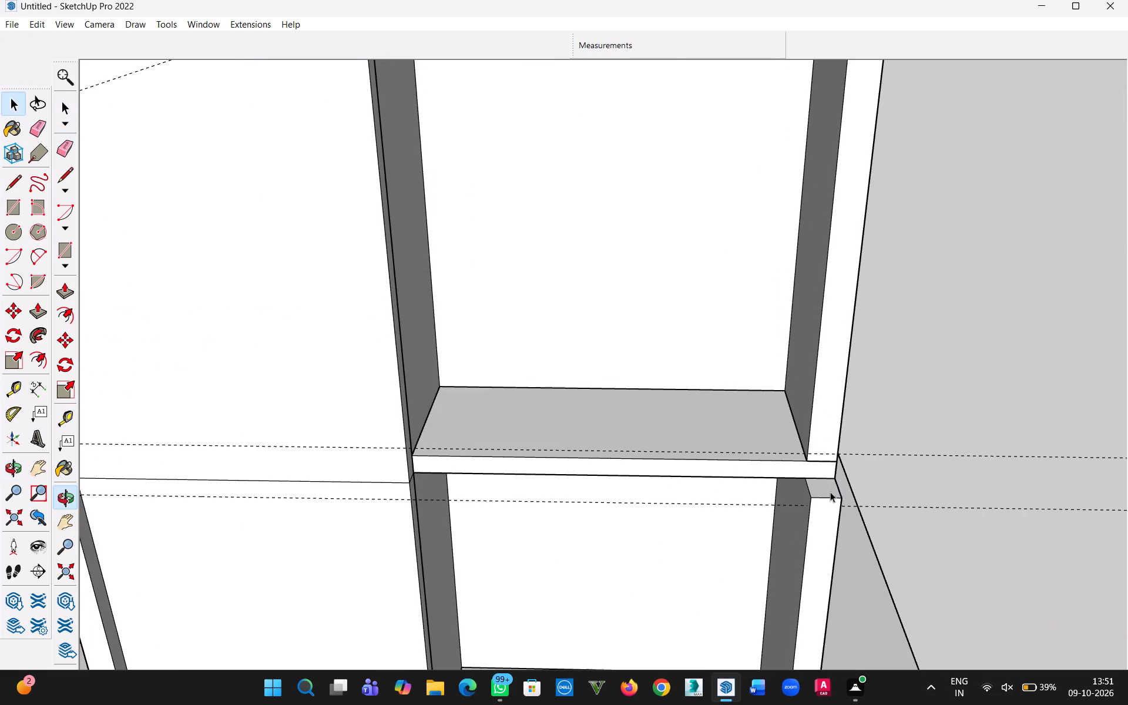
pyautogui.doubleClick(822, 512)
pyautogui.moveTo(1009, 514); pyautogui.dragTo(724, 391, button='middle')
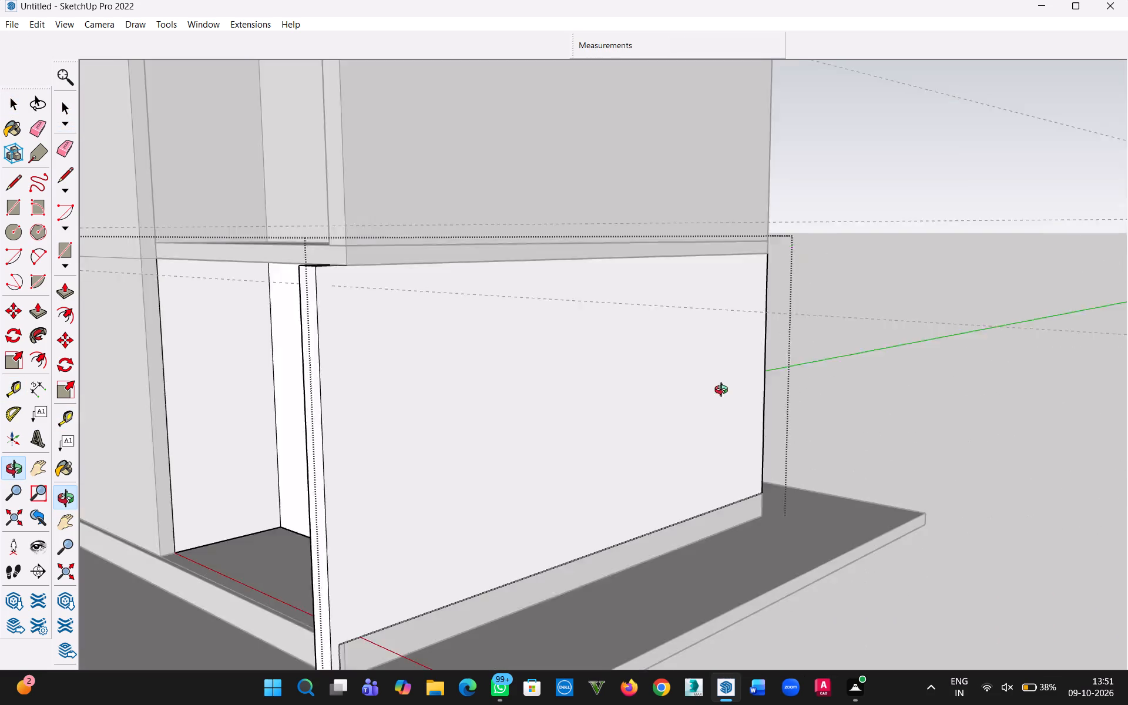
pyautogui.moveTo(724, 391); pyautogui.dragTo(1072, 417, button='middle')
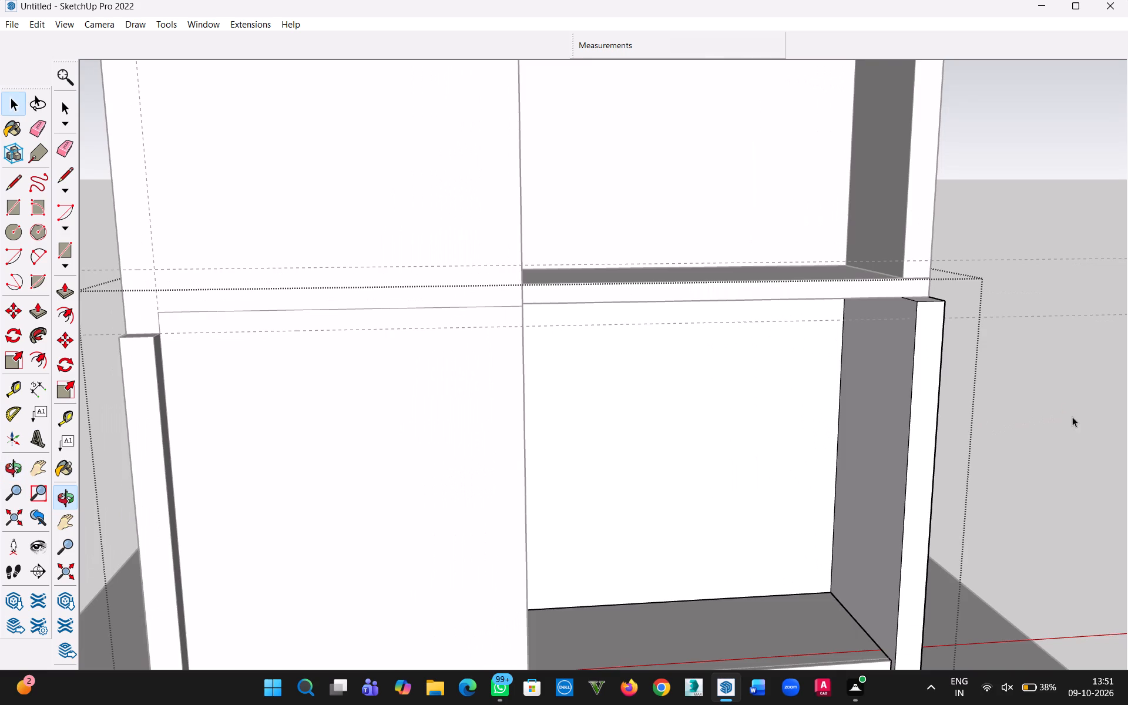
pyautogui.scroll(-4, 1059, 425)
pyautogui.moveTo(1045, 438); pyautogui.dragTo(1016, 380, button='middle')
pyautogui.click(14, 99)
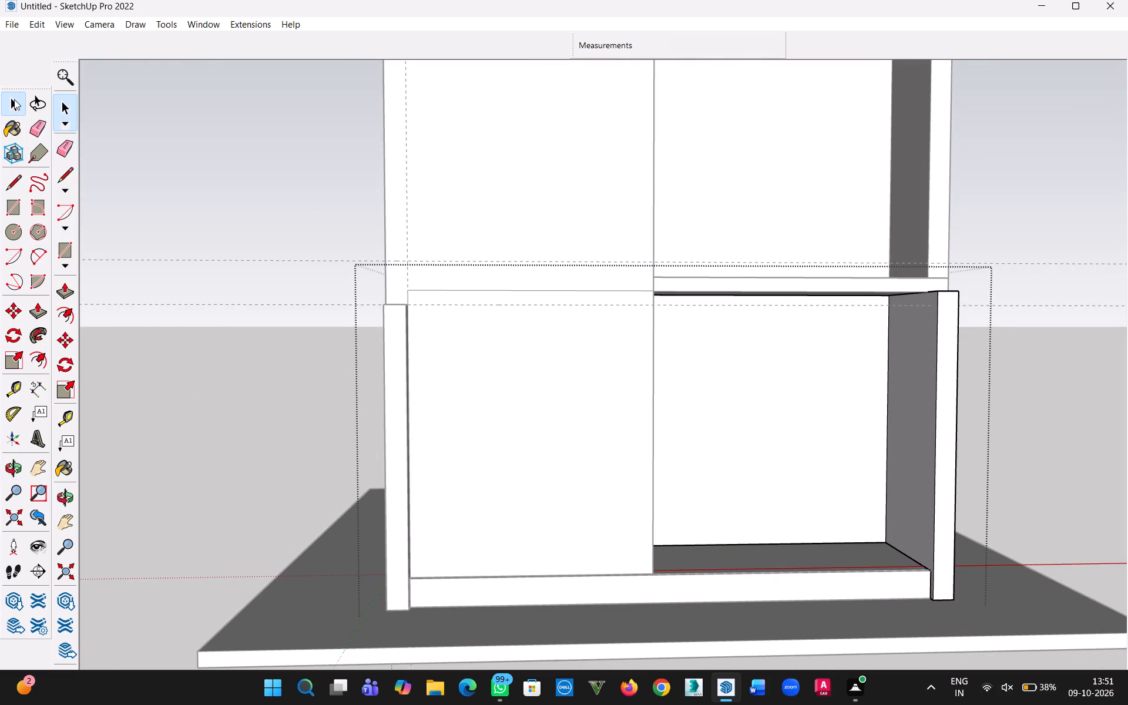
pyautogui.moveTo(1009, 381); pyautogui.dragTo(940, 581, button='middle')
pyautogui.scroll(7, 851, 439)
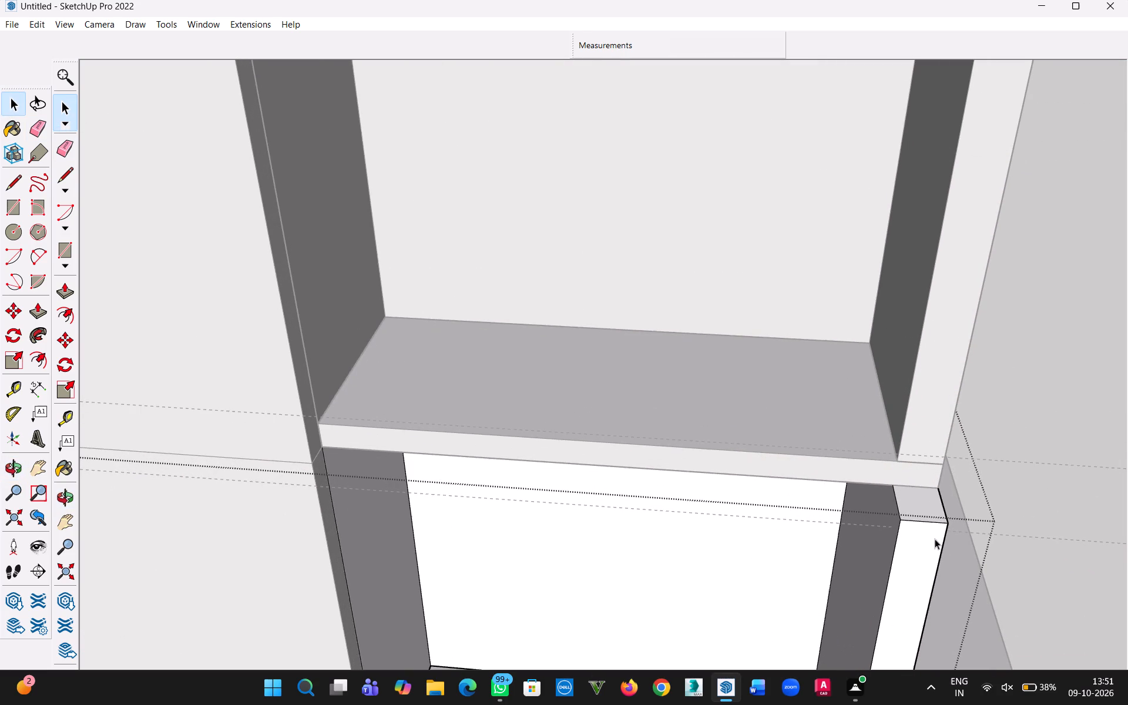
pyautogui.press('l')
pyautogui.click(939, 488)
pyautogui.click(895, 488)
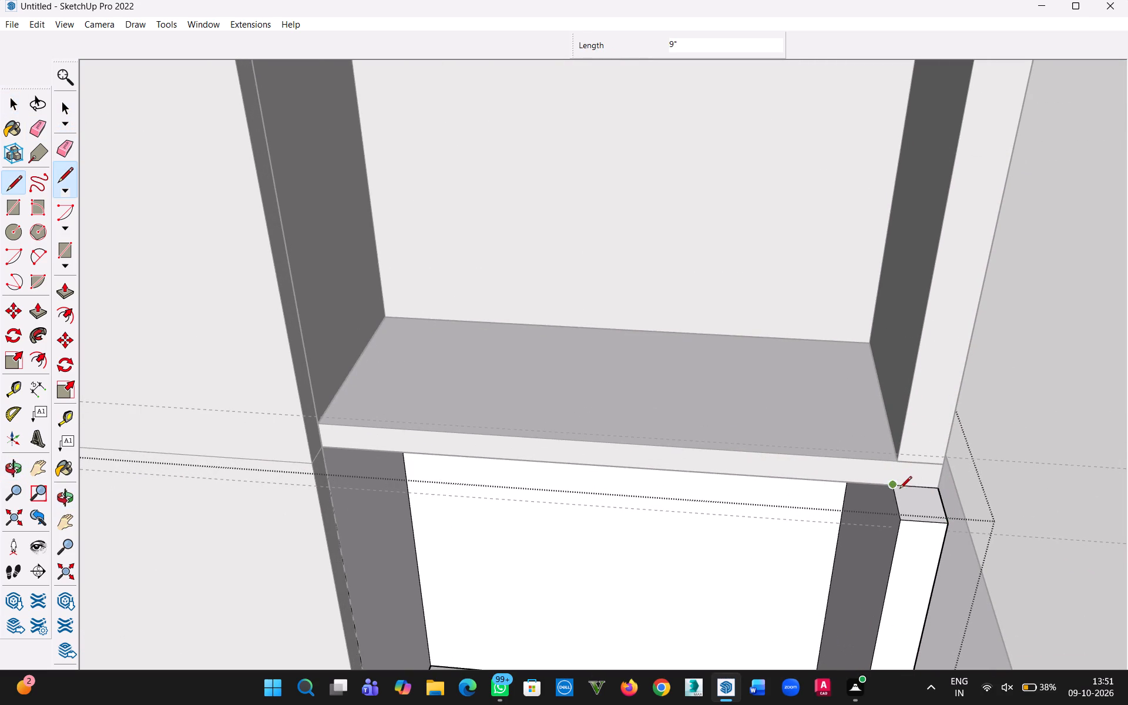
pyautogui.press('Escape')
# Push the top face of the projecting strip opposite the front panel down 6" to the lower guide.
pyautogui.press('p')
pyautogui.click(922, 500)
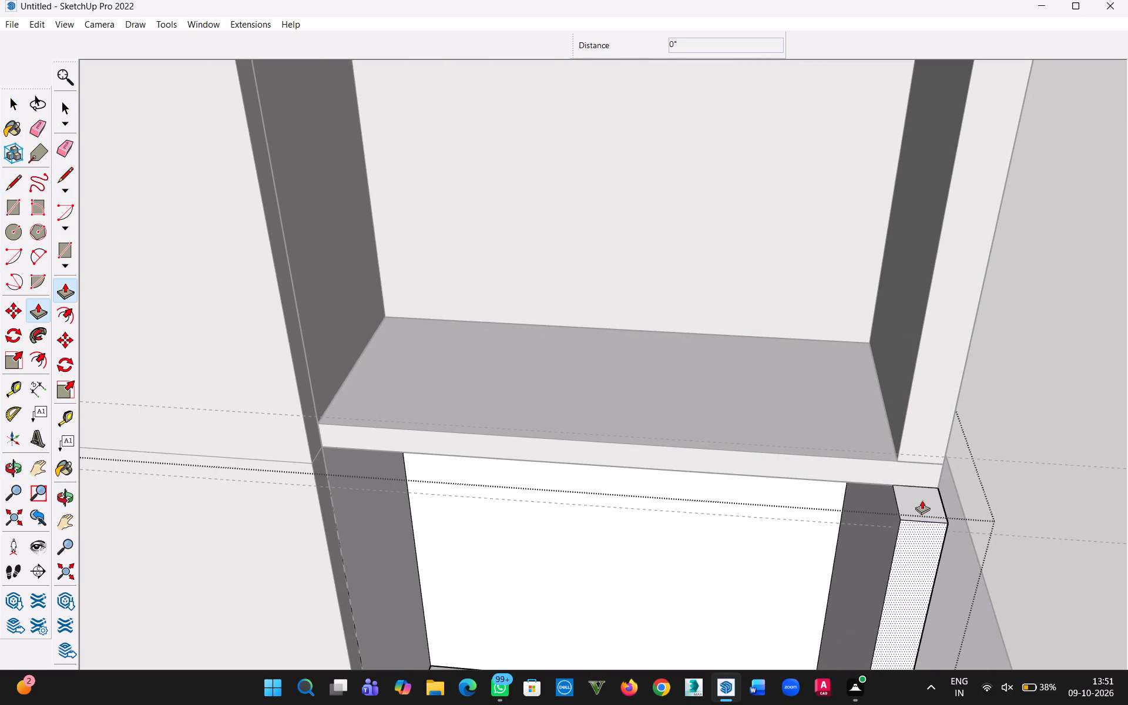
pyautogui.moveTo(924, 527); pyautogui.dragTo(1110, 315, button='middle')
pyautogui.click(950, 495)
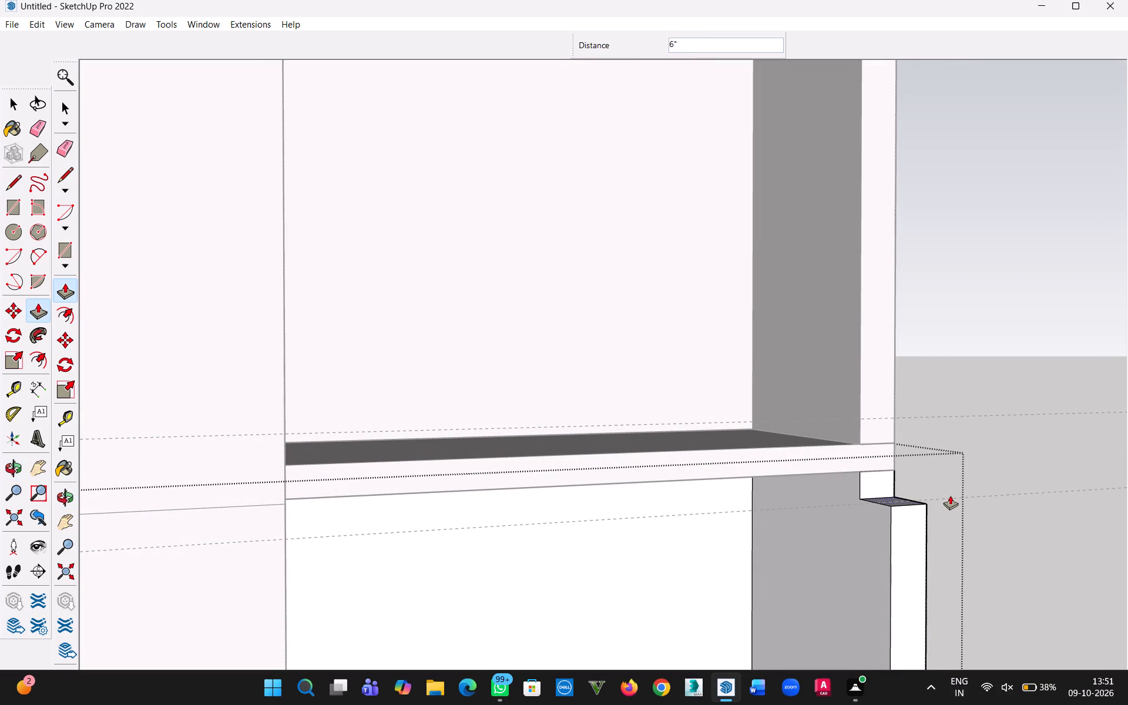
pyautogui.click(12, 100)
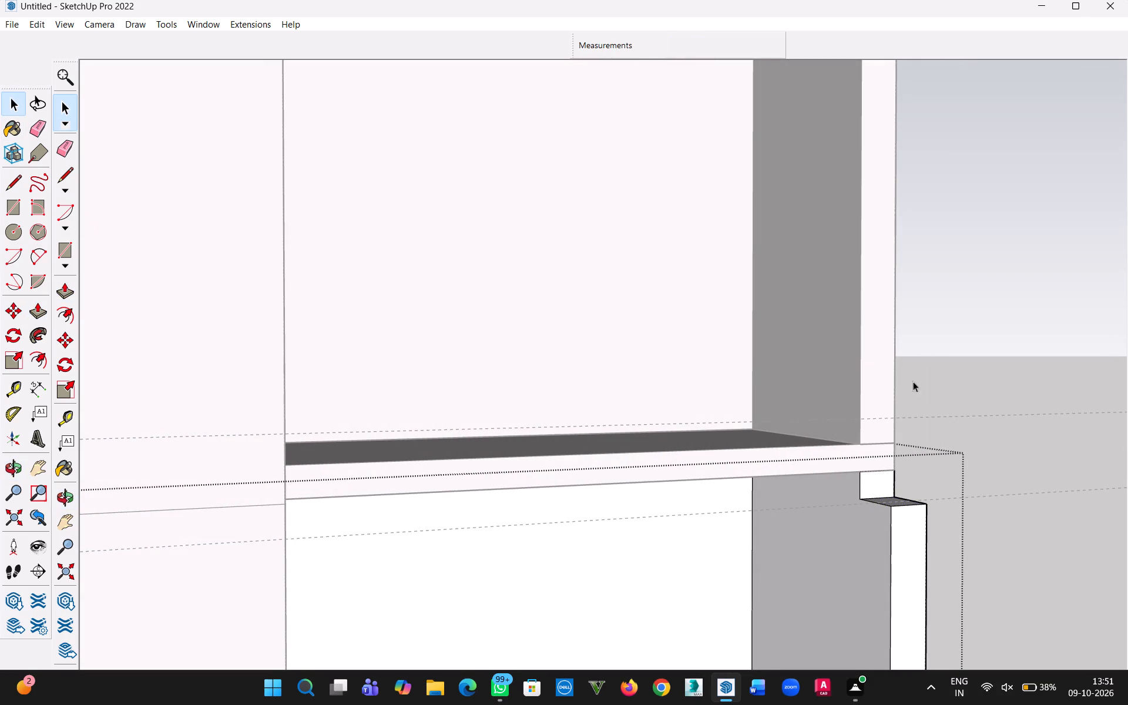
# Leave the walls group and draw a 20' by 1' 6" rectangle across the building's front between the two lower horizontal guides.
pyautogui.click(993, 380)
pyautogui.scroll(-5, 894, 446)
pyautogui.scroll(-7, 939, 495)
pyautogui.moveTo(950, 545); pyautogui.dragTo(756, 586, button='middle')
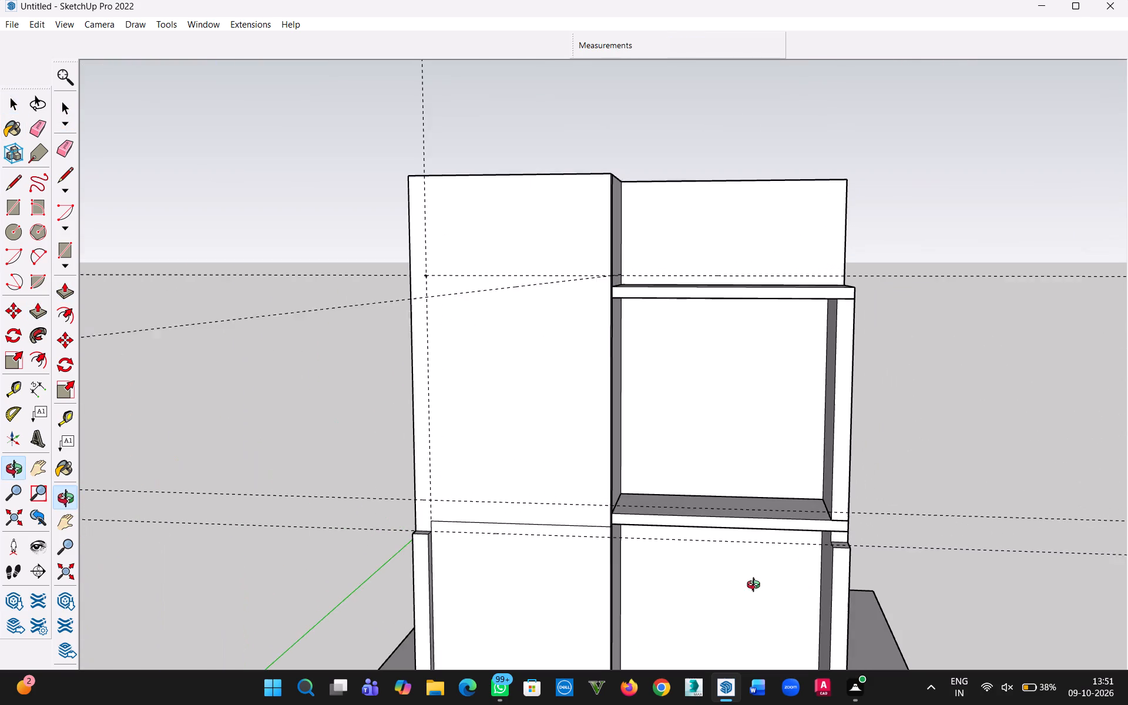
pyautogui.moveTo(756, 586); pyautogui.dragTo(756, 588, button='middle')
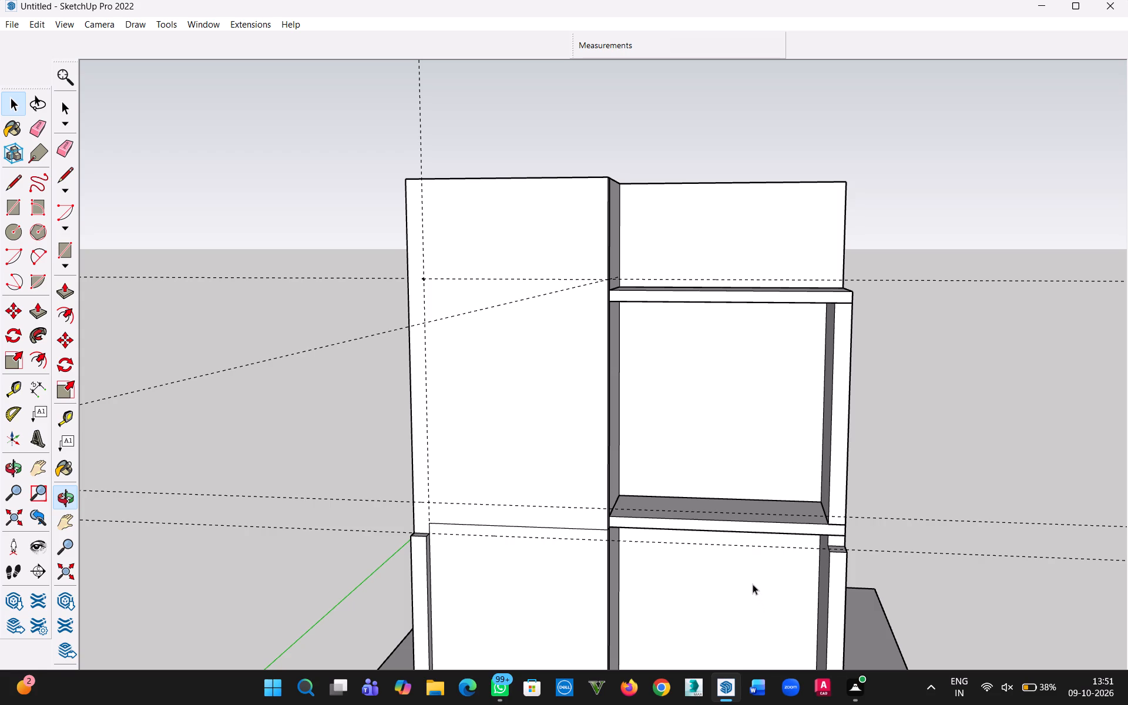
pyautogui.moveTo(817, 486); pyautogui.dragTo(844, 536, button='middle')
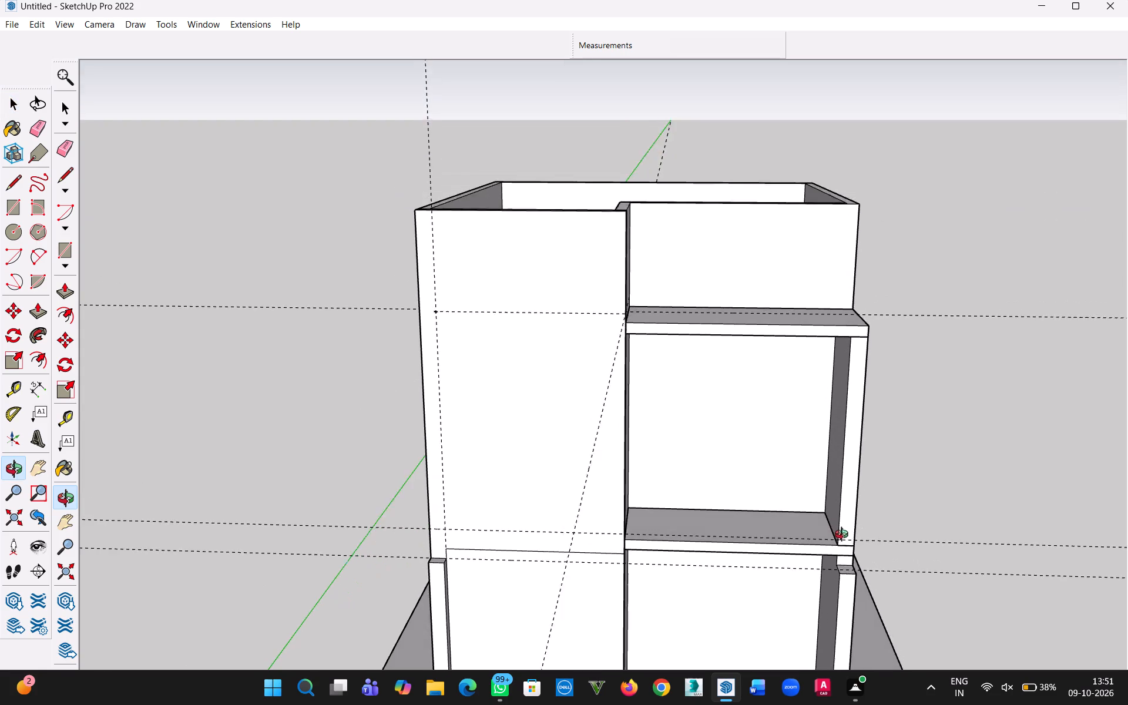
pyautogui.moveTo(844, 536); pyautogui.dragTo(845, 572, button='middle')
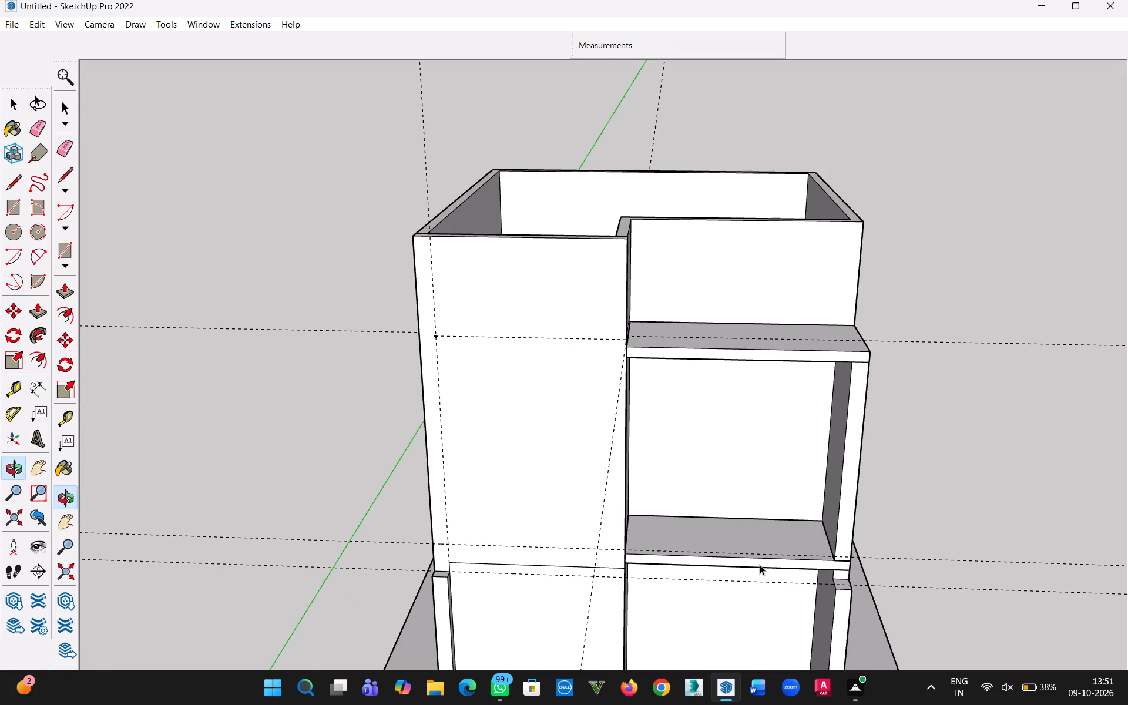
pyautogui.moveTo(778, 545); pyautogui.dragTo(793, 434, button='middle')
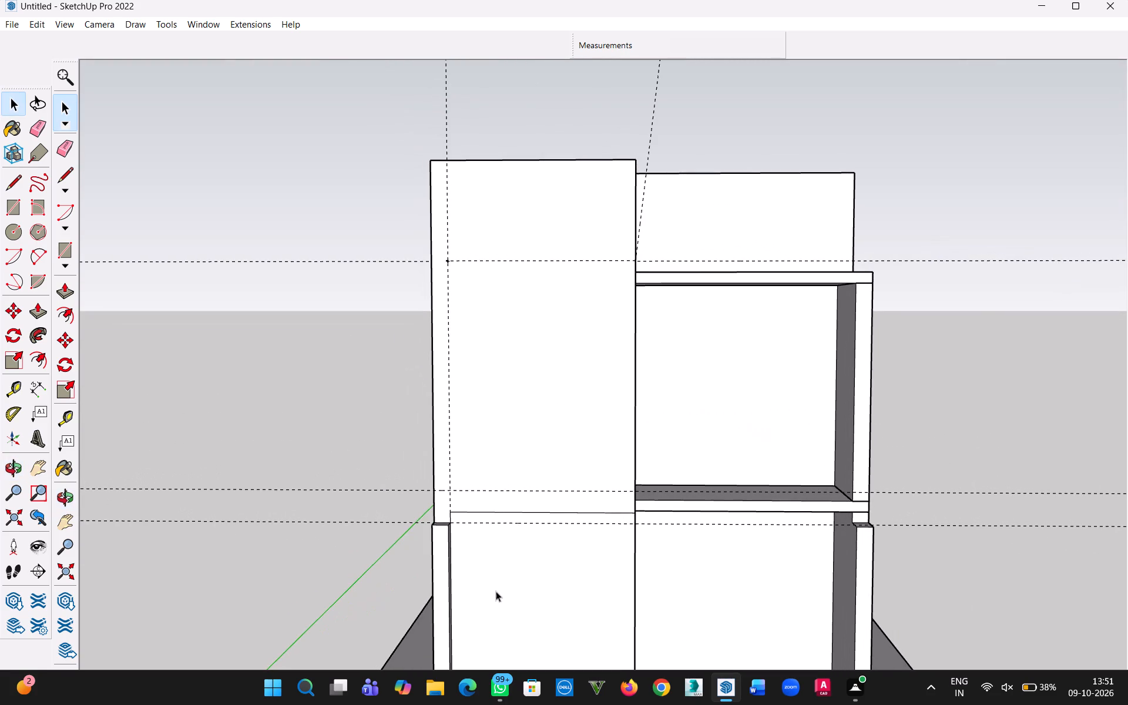
pyautogui.press('r')
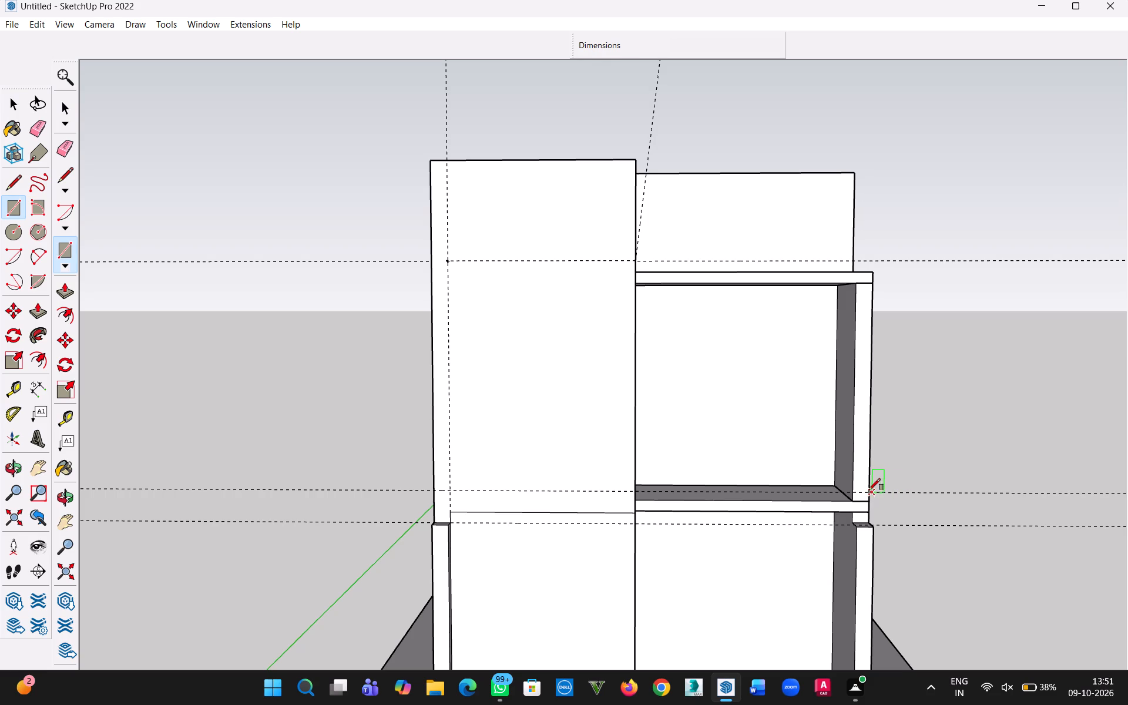
pyautogui.click(434, 488)
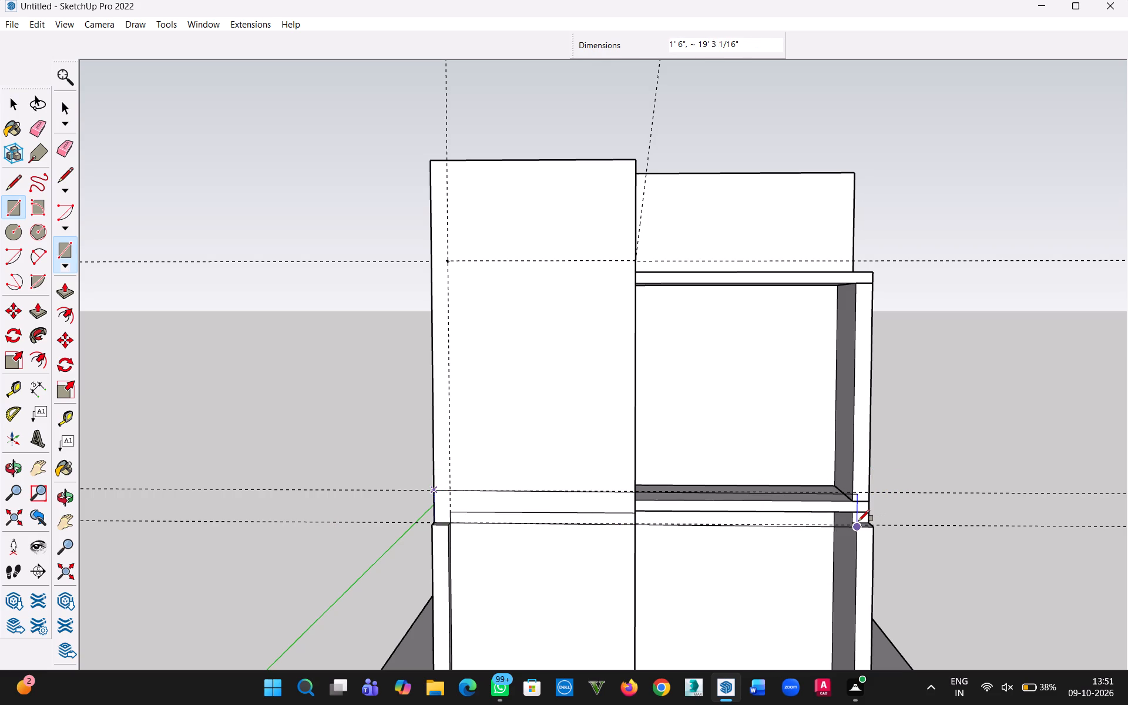
pyautogui.scroll(3, 858, 521)
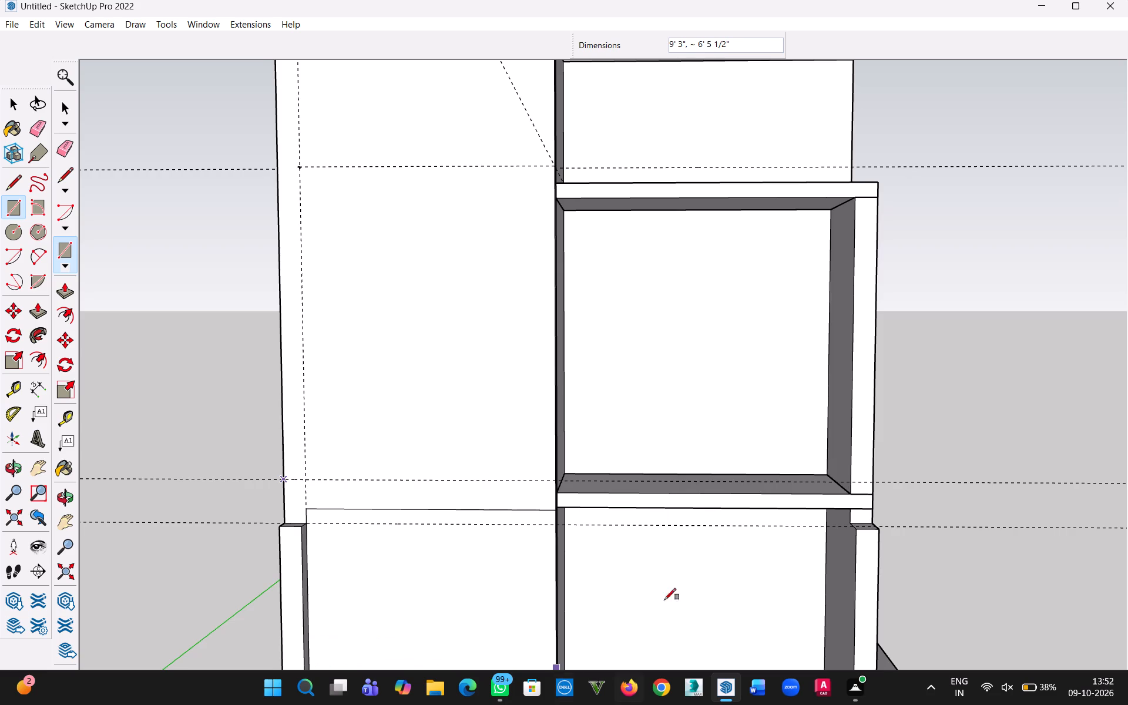
pyautogui.moveTo(672, 493); pyautogui.dragTo(772, 581, button='middle')
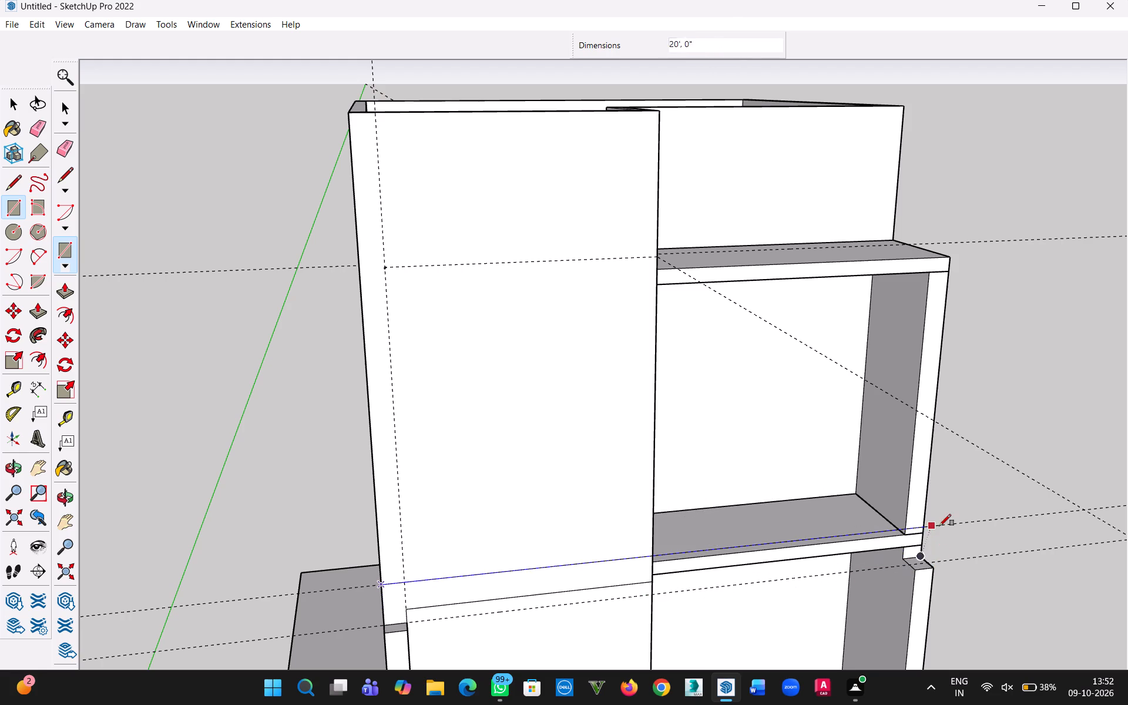
pyautogui.scroll(-1, 944, 560)
pyautogui.moveTo(938, 560); pyautogui.dragTo(949, 563, button='middle')
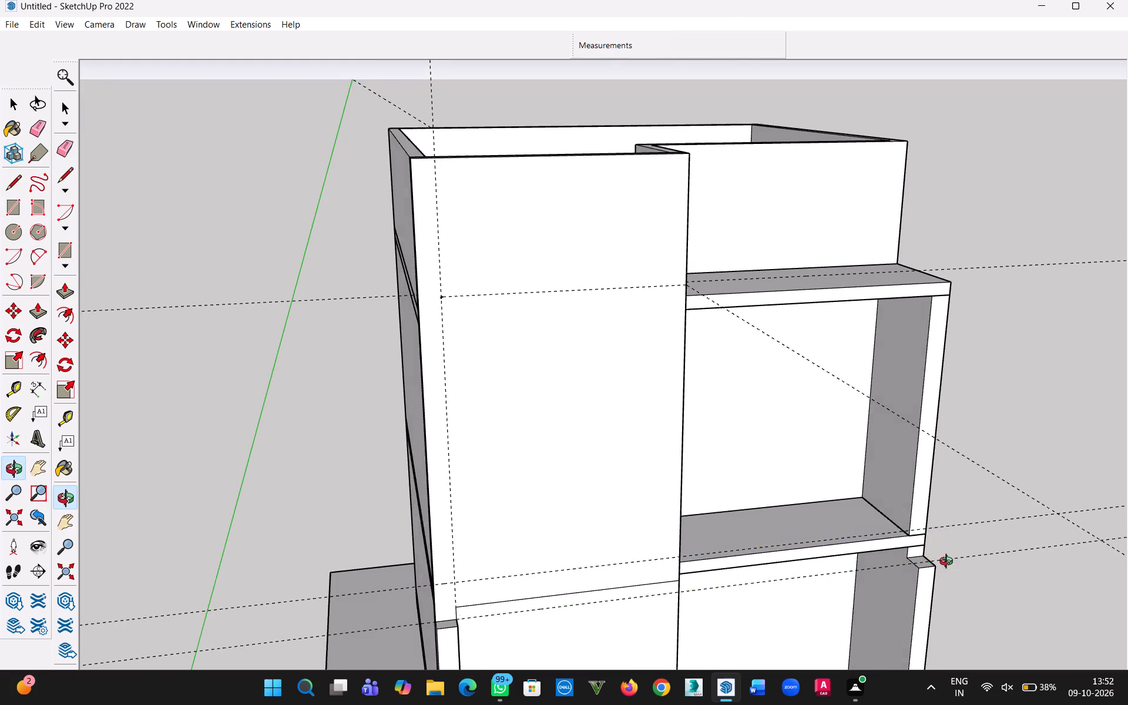
pyautogui.moveTo(949, 563); pyautogui.dragTo(1045, 564, button='middle')
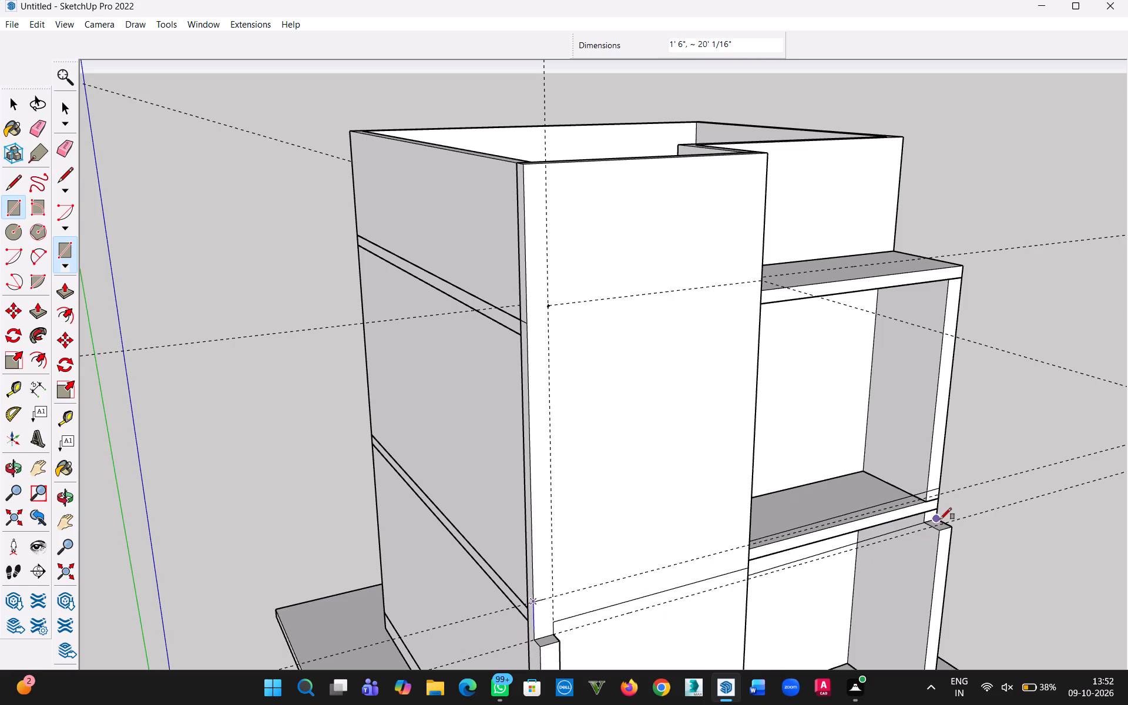
pyautogui.scroll(10, 945, 528)
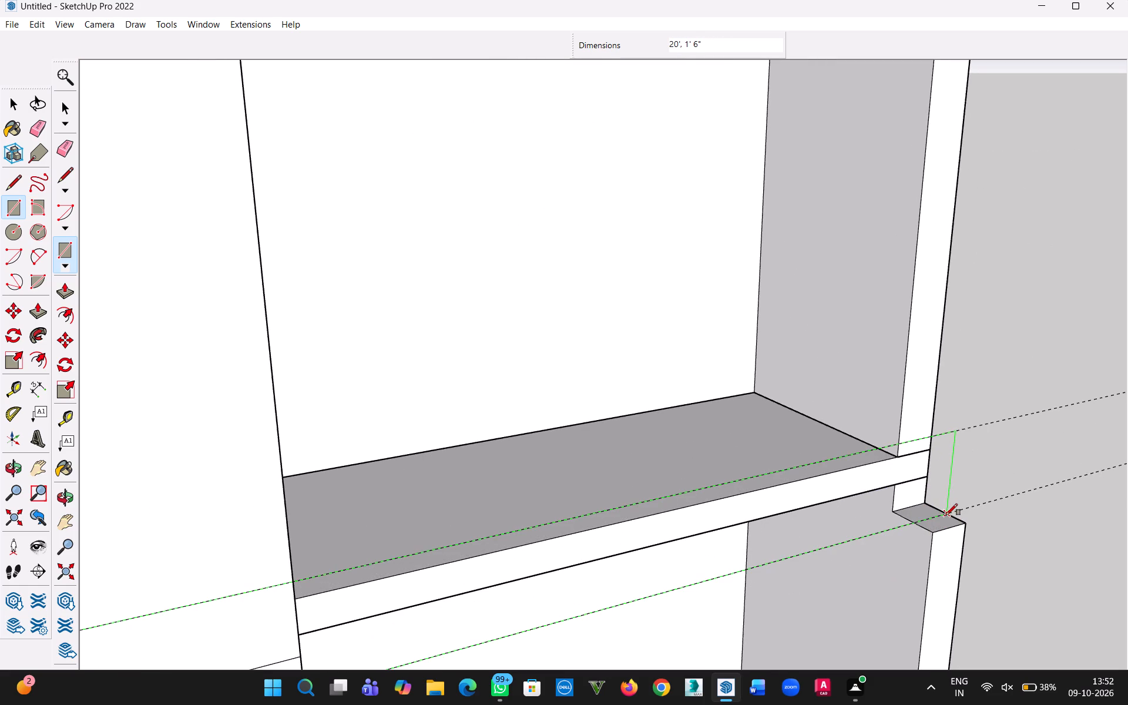
pyautogui.click(946, 515)
pyautogui.scroll(-11, 827, 543)
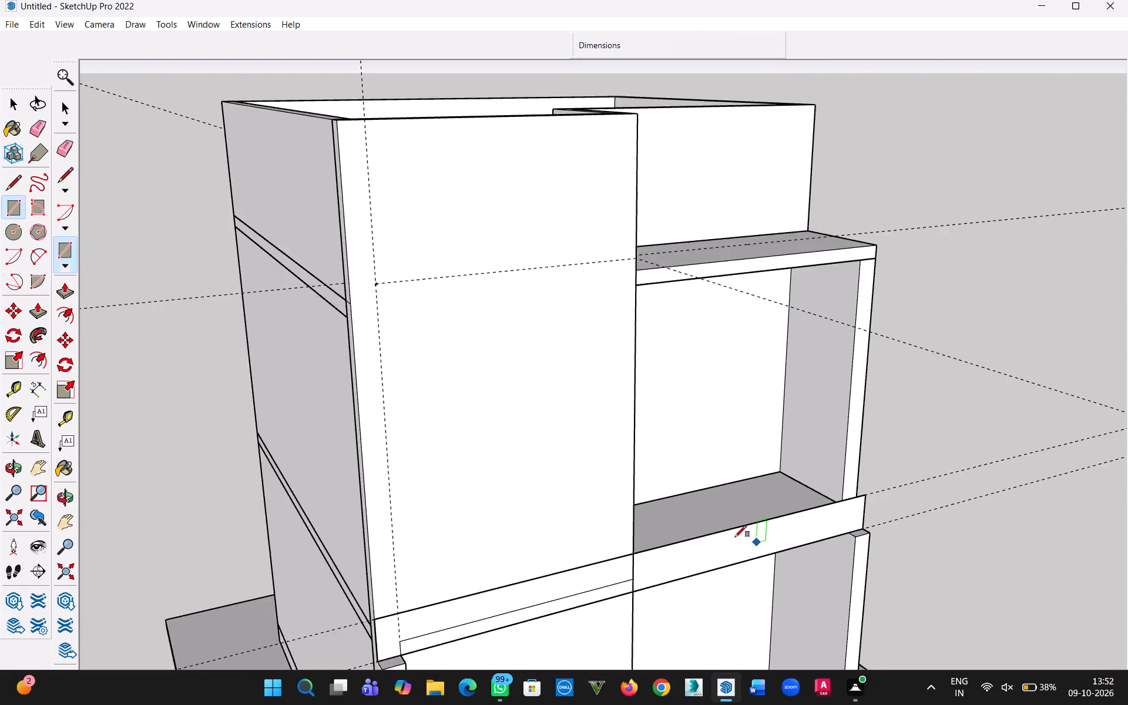
pyautogui.scroll(-5, 735, 537)
pyautogui.click(5, 107)
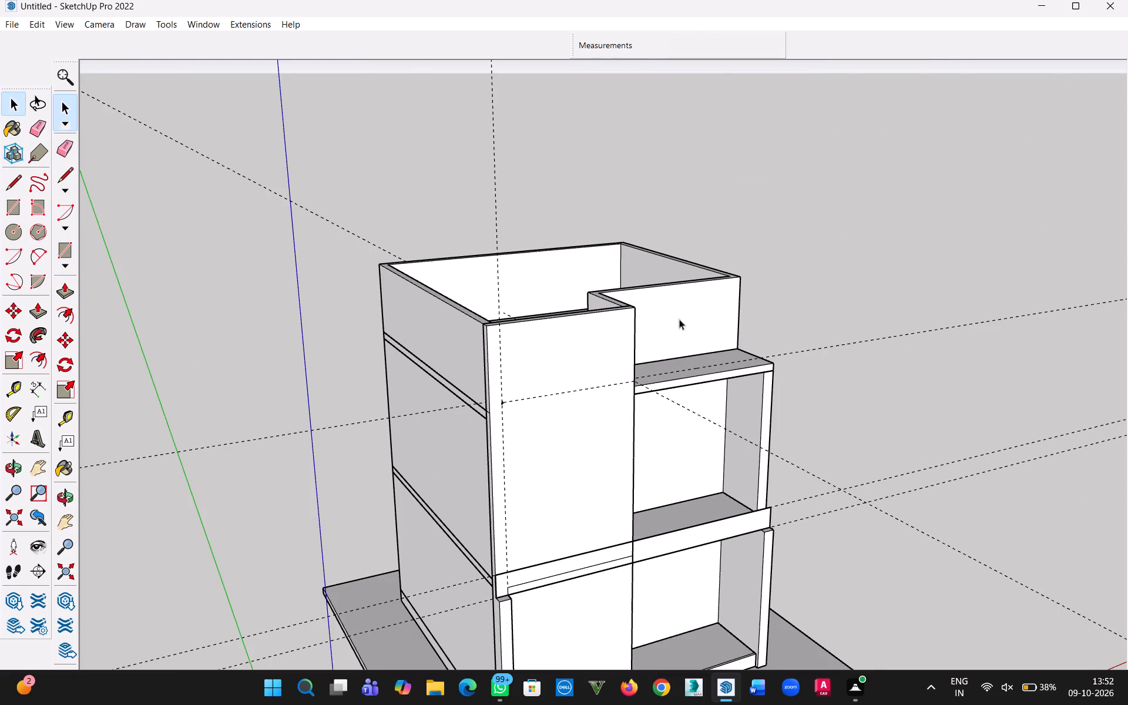
# Examine the rectangular band across the front from several angles, checking how it meets the panel, slab edge and projecting strips.
pyautogui.scroll(4, 717, 575)
pyautogui.moveTo(664, 555); pyautogui.dragTo(458, 564, button='middle')
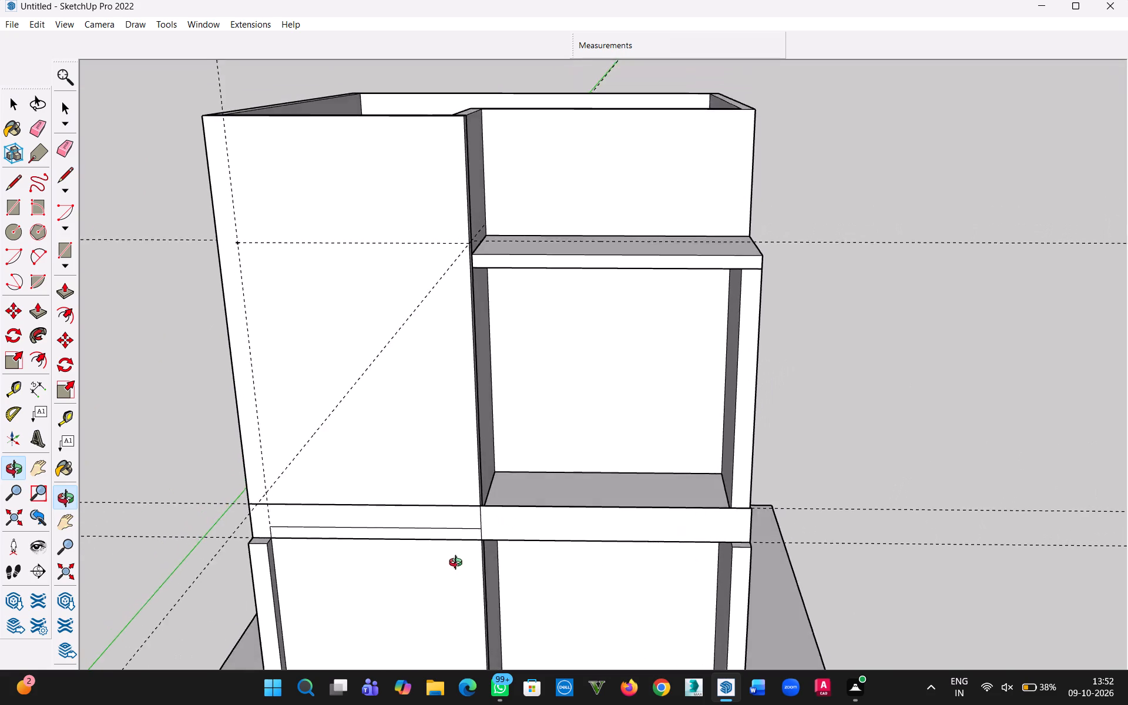
pyautogui.moveTo(458, 564); pyautogui.dragTo(458, 587, button='middle')
pyautogui.scroll(-4, 461, 587)
pyautogui.moveTo(466, 594); pyautogui.dragTo(494, 548, button='middle')
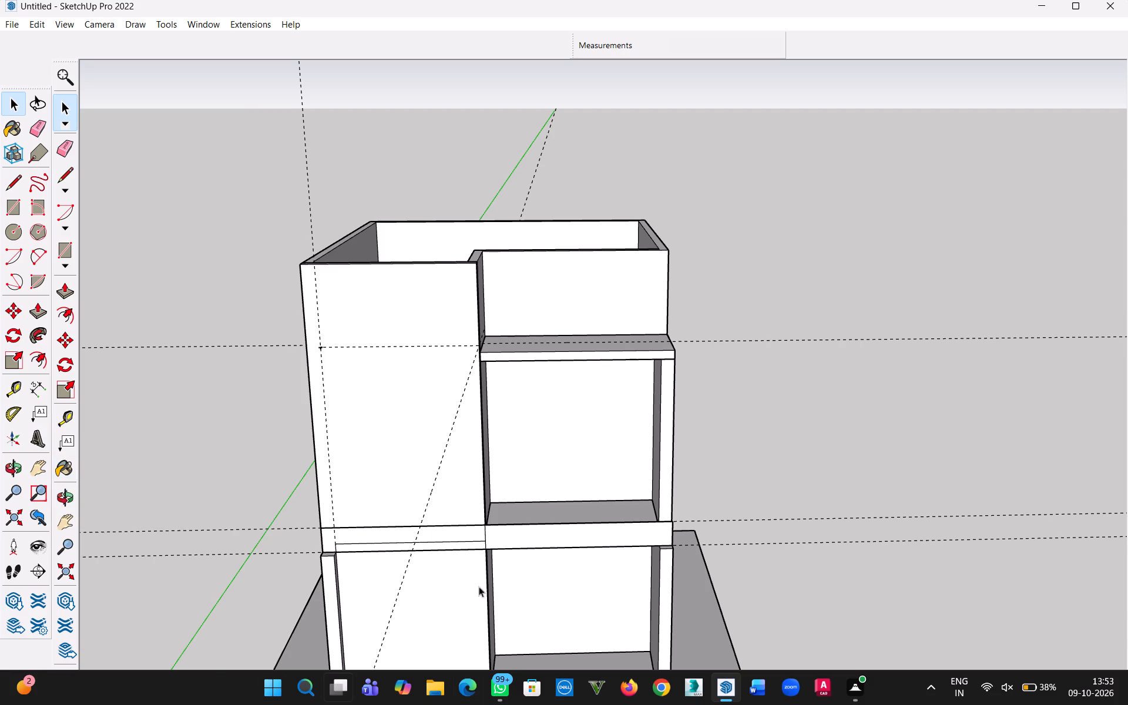
pyautogui.moveTo(512, 441); pyautogui.dragTo(695, 469, button='middle')
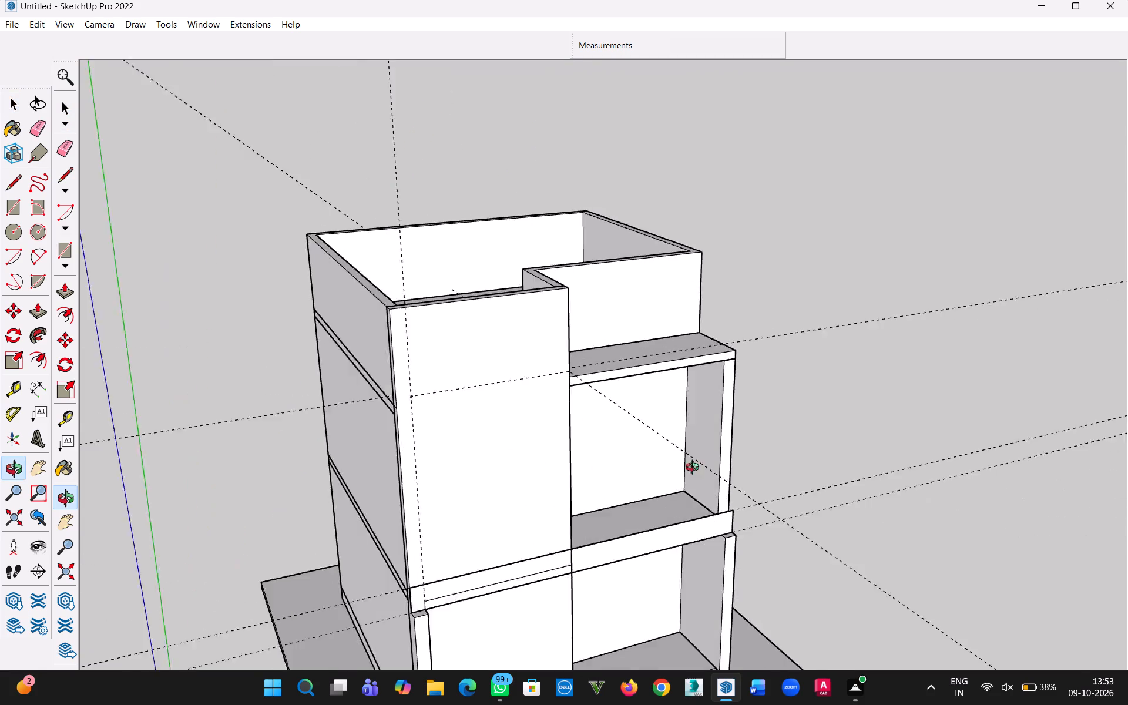
pyautogui.moveTo(695, 469); pyautogui.dragTo(580, 545, button='middle')
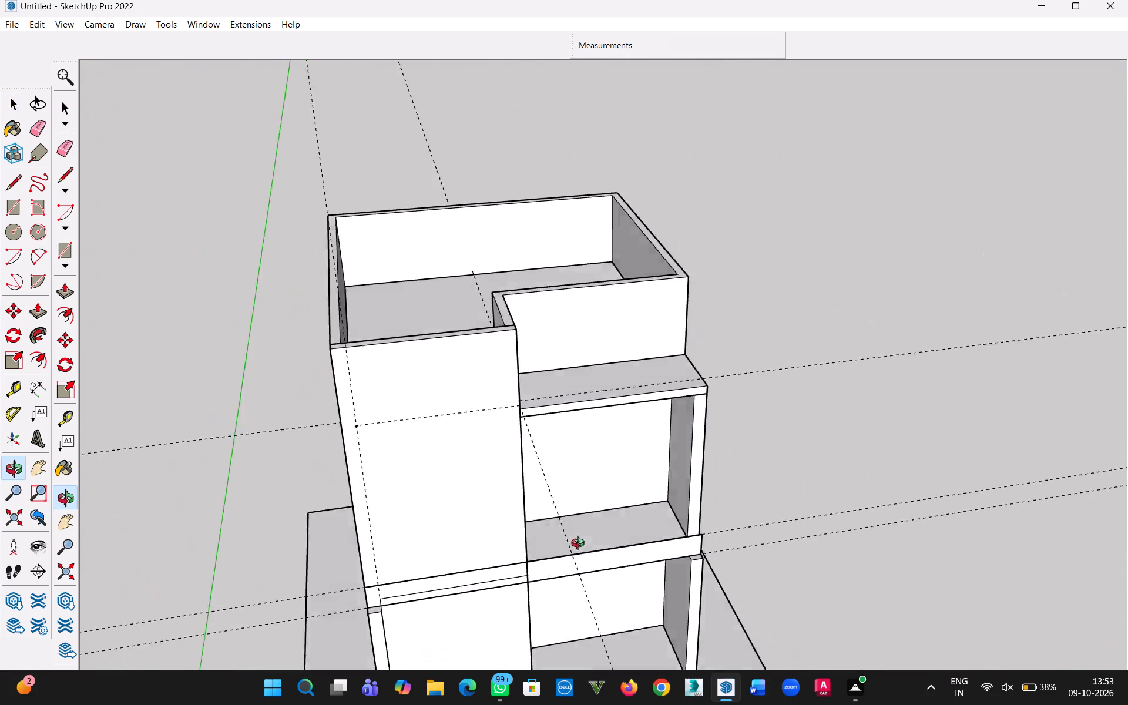
pyautogui.moveTo(580, 545); pyautogui.dragTo(325, 603, button='middle')
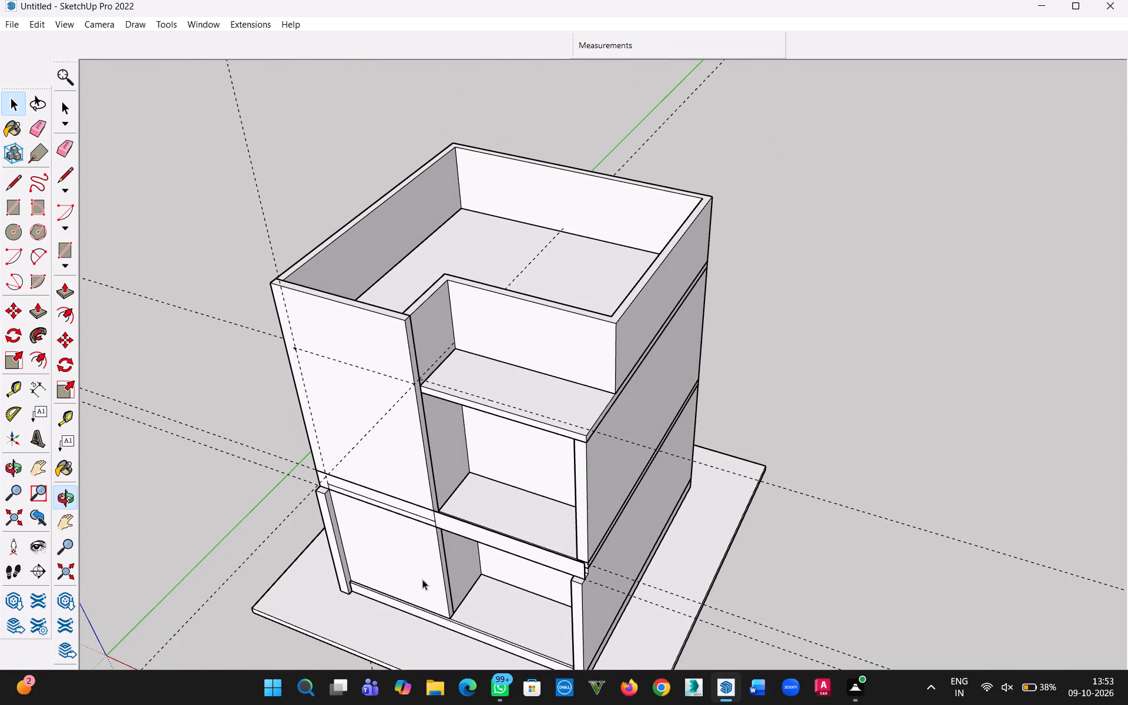
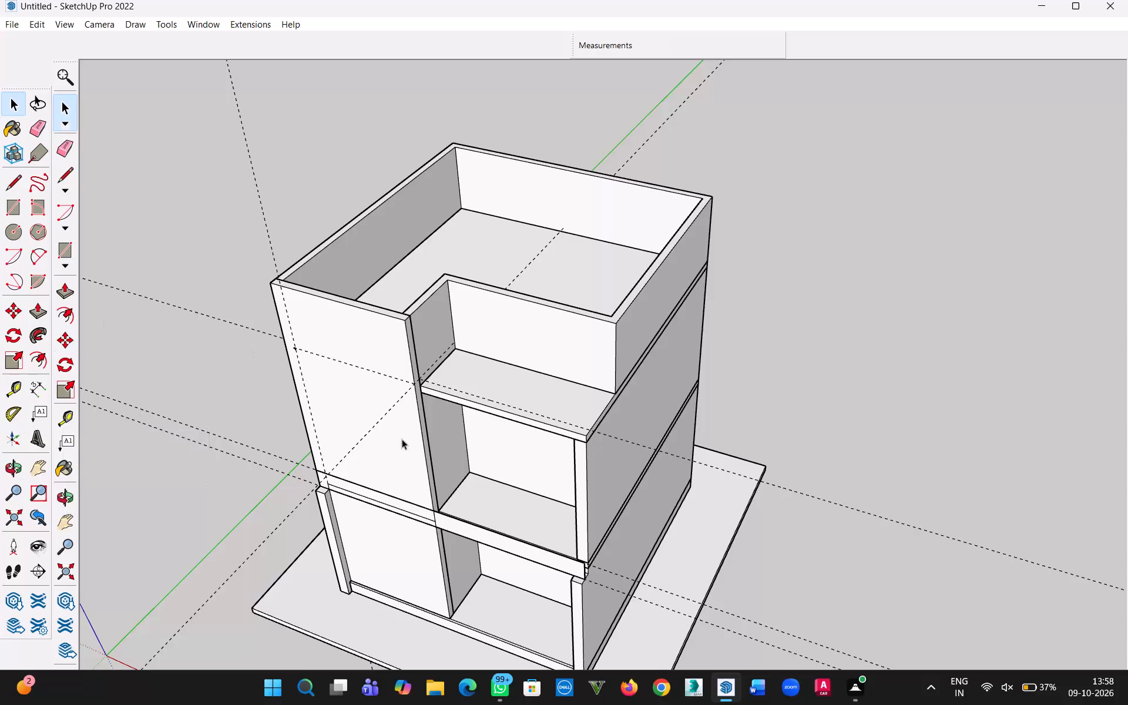
# Examine the whole two-storey building from the front, both sides and above, checking the front band against the panel, slabs and walls.
pyautogui.moveTo(402, 439); pyautogui.dragTo(604, 294, button='middle')
pyautogui.scroll(1, 405, 437)
pyautogui.scroll(-4, 542, 405)
pyautogui.moveTo(532, 444); pyautogui.dragTo(532, 434, button='middle')
pyautogui.scroll(1, 532, 438)
pyautogui.moveTo(532, 434); pyautogui.dragTo(567, 452, button='middle')
pyautogui.scroll(-3, 555, 488)
pyautogui.moveTo(553, 485); pyautogui.dragTo(666, 446, button='middle')
pyautogui.scroll(1, 558, 484)
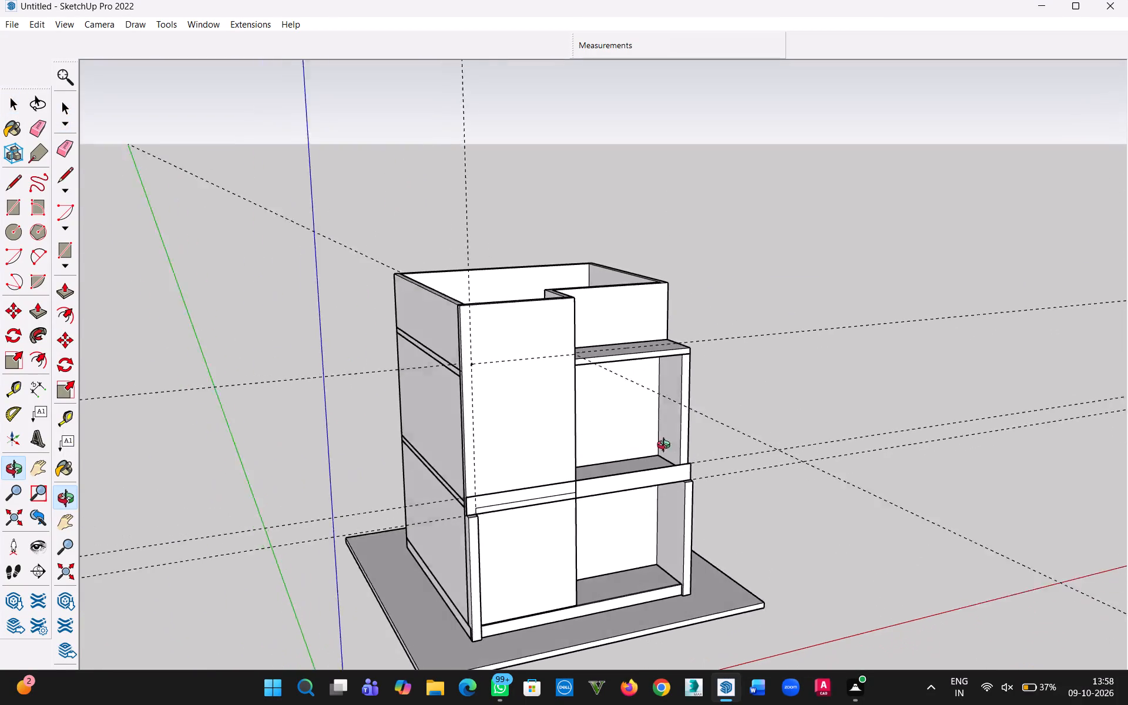
pyautogui.moveTo(666, 446); pyautogui.dragTo(698, 445, button='middle')
pyautogui.moveTo(674, 475); pyautogui.dragTo(545, 531, button='middle')
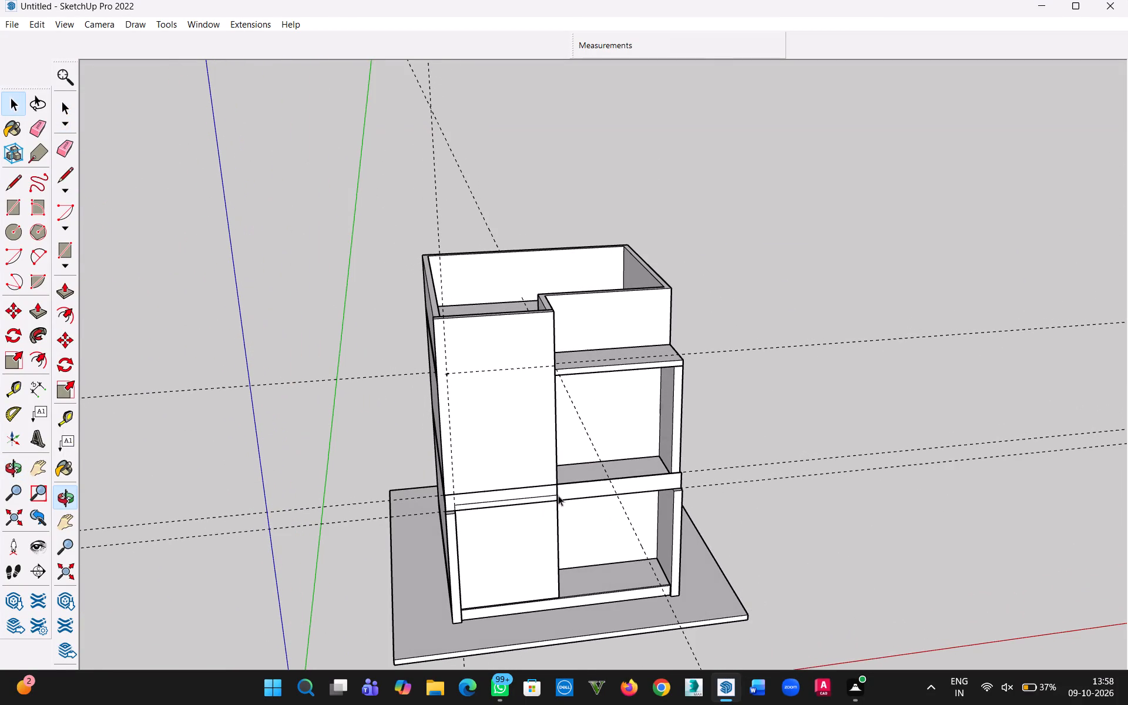
pyautogui.moveTo(560, 496); pyautogui.dragTo(590, 523, button='middle')
pyautogui.moveTo(575, 495); pyautogui.dragTo(573, 536, button='middle')
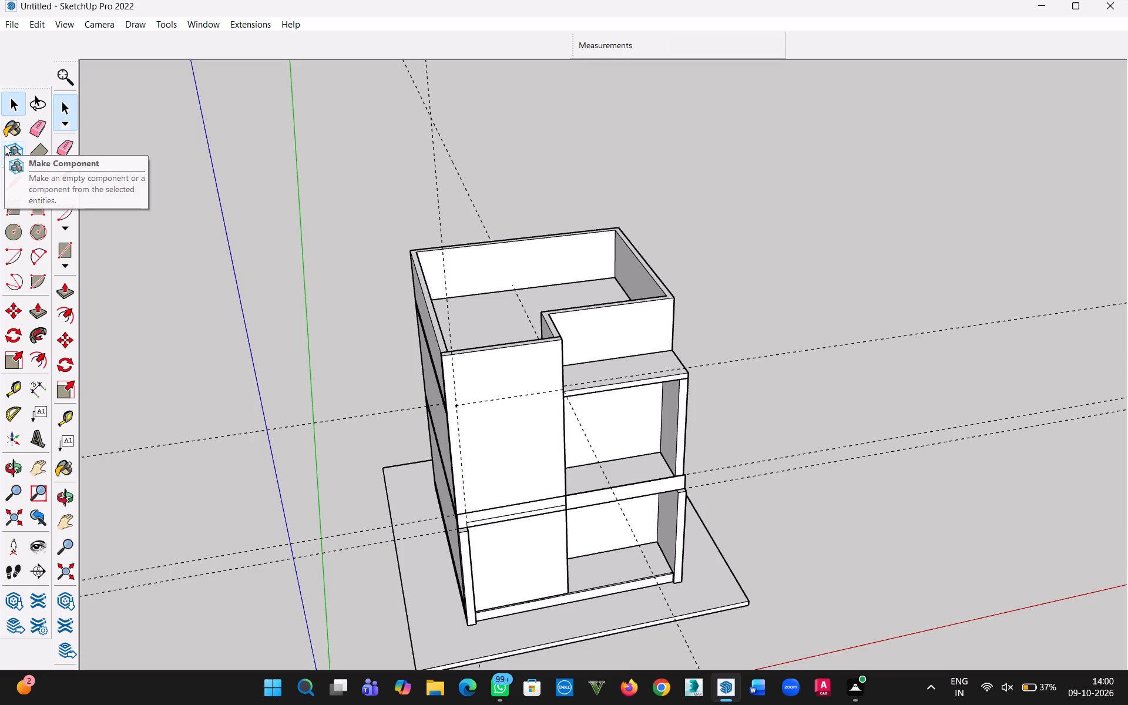
pyautogui.moveTo(903, 439); pyautogui.dragTo(783, 311, button='middle')
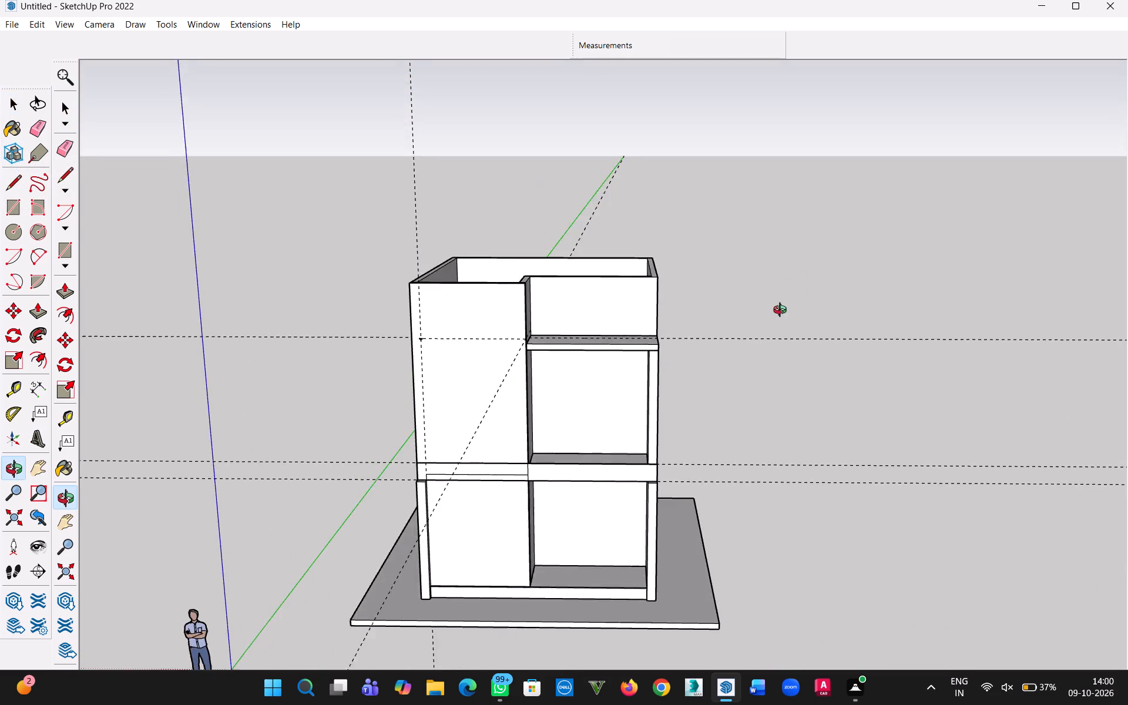
pyautogui.moveTo(783, 311); pyautogui.dragTo(866, 266, button='middle')
pyautogui.scroll(-4, 656, 496)
pyautogui.moveTo(597, 477); pyautogui.dragTo(759, 482, button='middle')
pyautogui.moveTo(758, 482); pyautogui.dragTo(729, 526, button='middle')
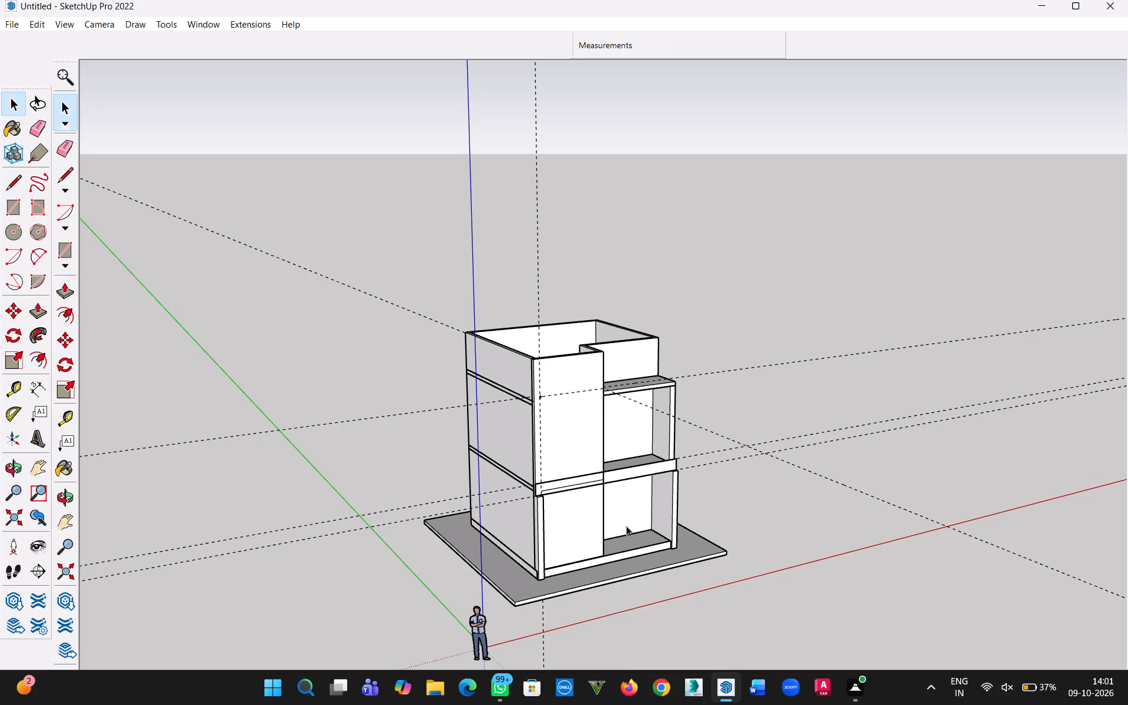
pyautogui.moveTo(782, 427); pyautogui.dragTo(703, 547, button='middle')
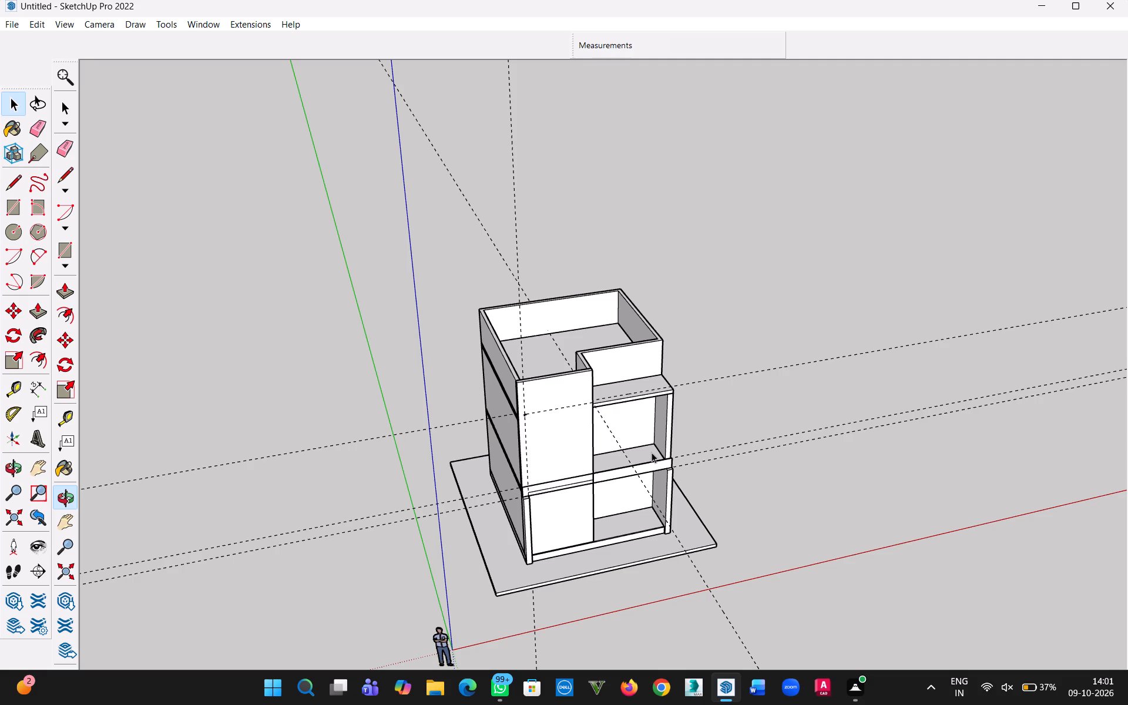
pyautogui.rightClick(662, 442)
pyautogui.moveTo(662, 442); pyautogui.dragTo(665, 403, button='middle')
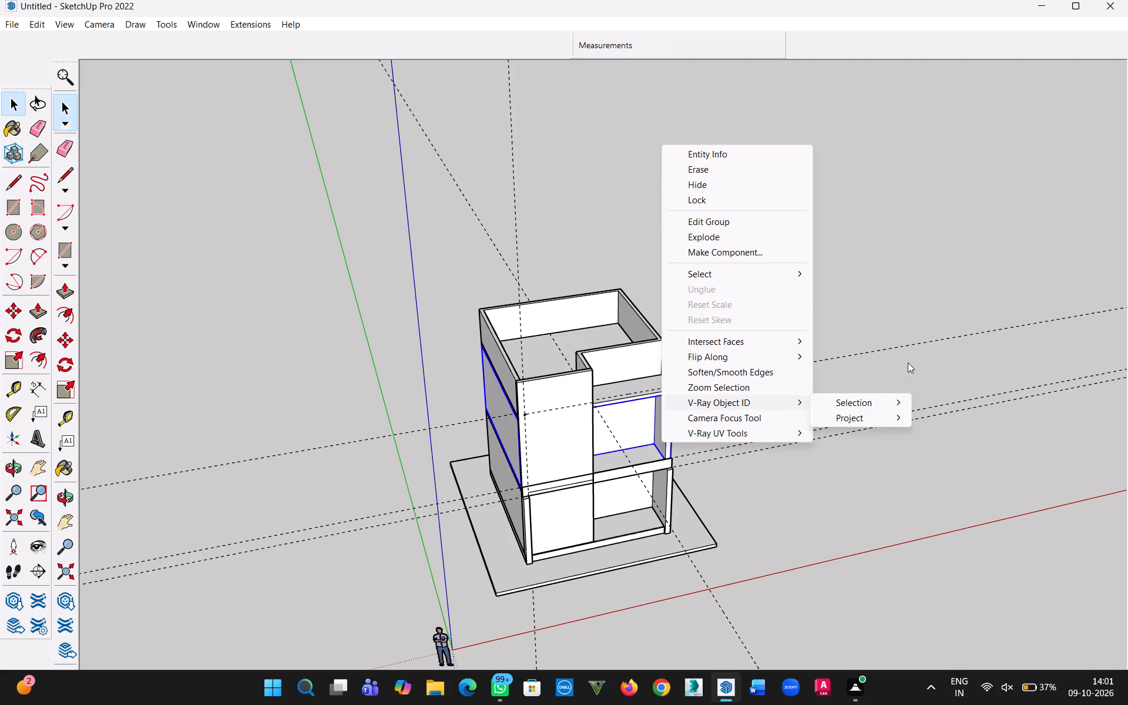
pyautogui.click(908, 362)
pyautogui.moveTo(709, 433); pyautogui.dragTo(793, 399, button='middle')
pyautogui.scroll(5, 657, 486)
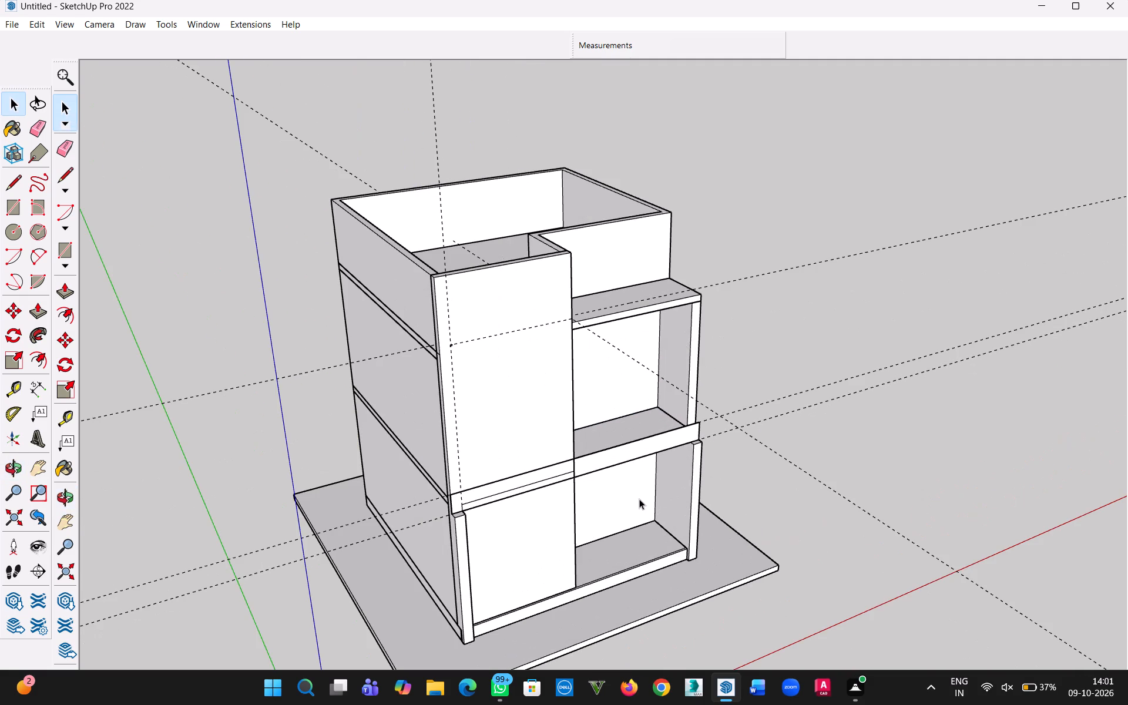
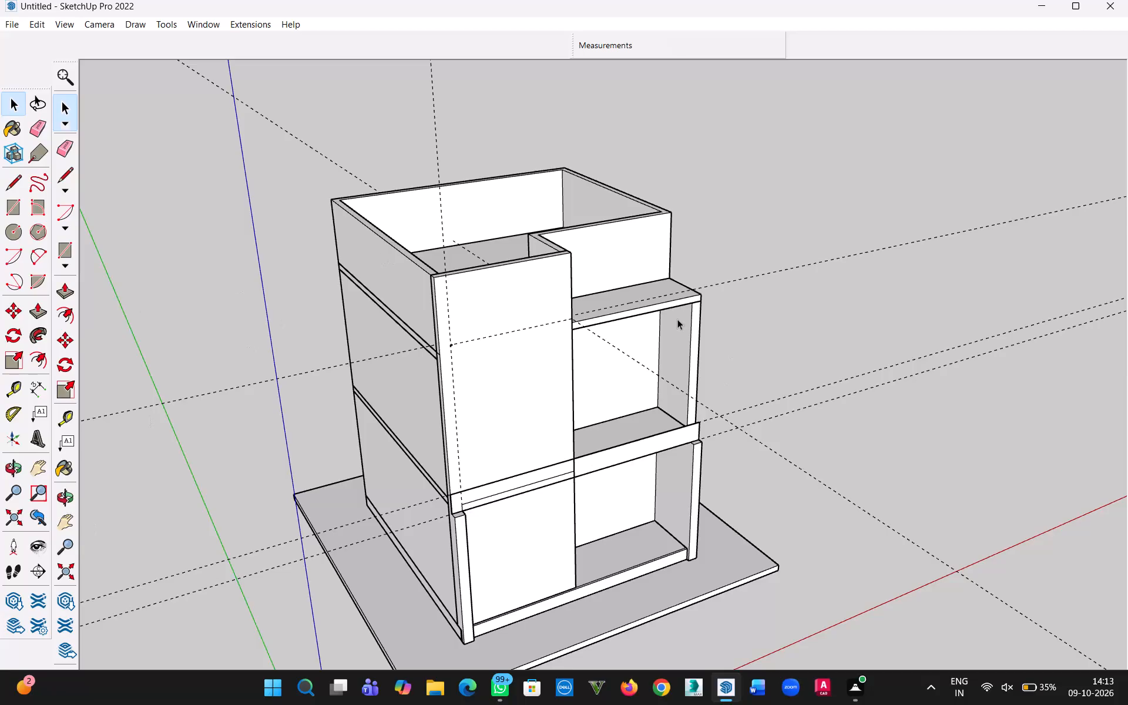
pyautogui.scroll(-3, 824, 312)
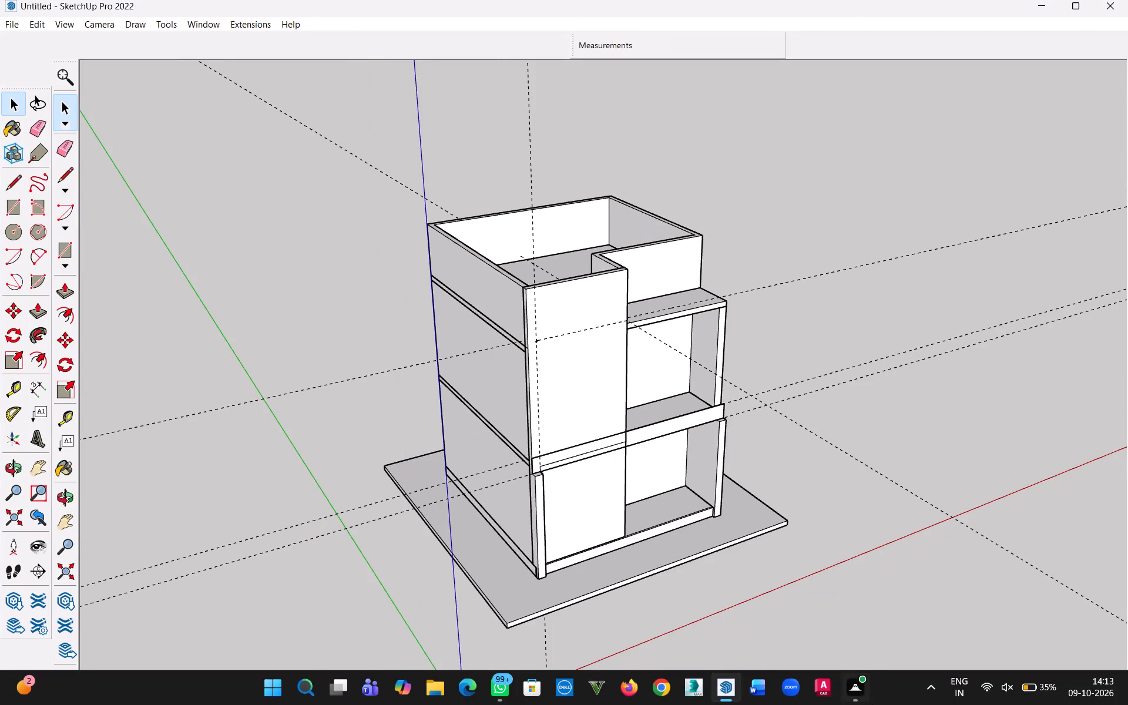
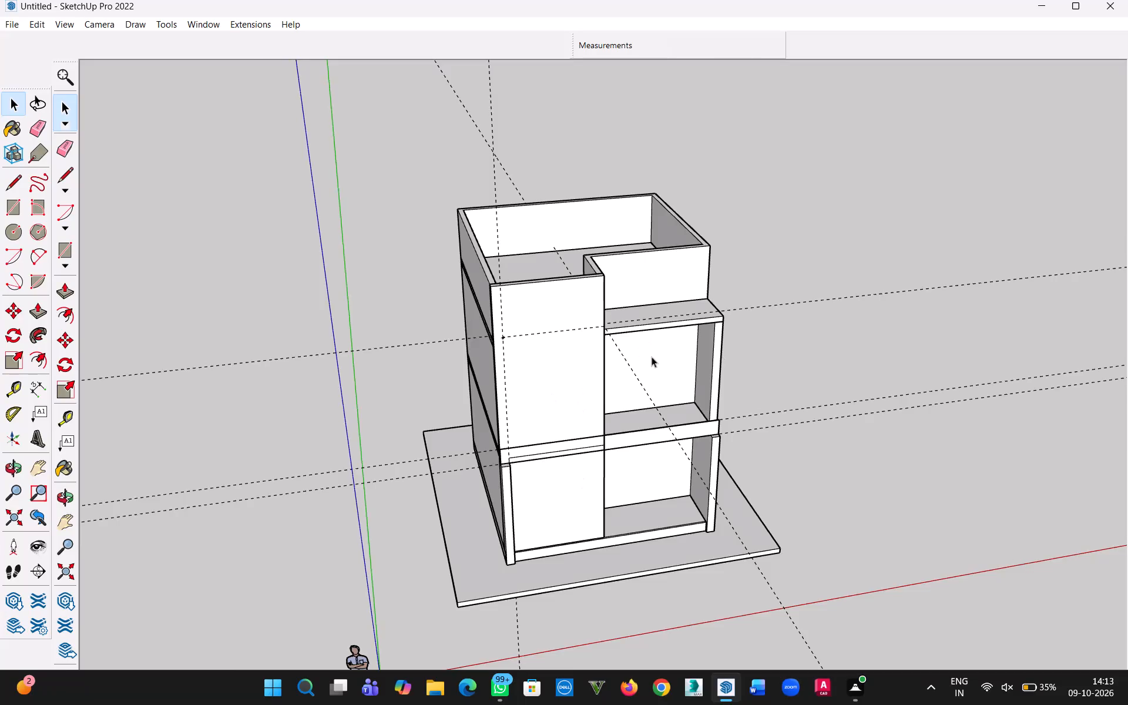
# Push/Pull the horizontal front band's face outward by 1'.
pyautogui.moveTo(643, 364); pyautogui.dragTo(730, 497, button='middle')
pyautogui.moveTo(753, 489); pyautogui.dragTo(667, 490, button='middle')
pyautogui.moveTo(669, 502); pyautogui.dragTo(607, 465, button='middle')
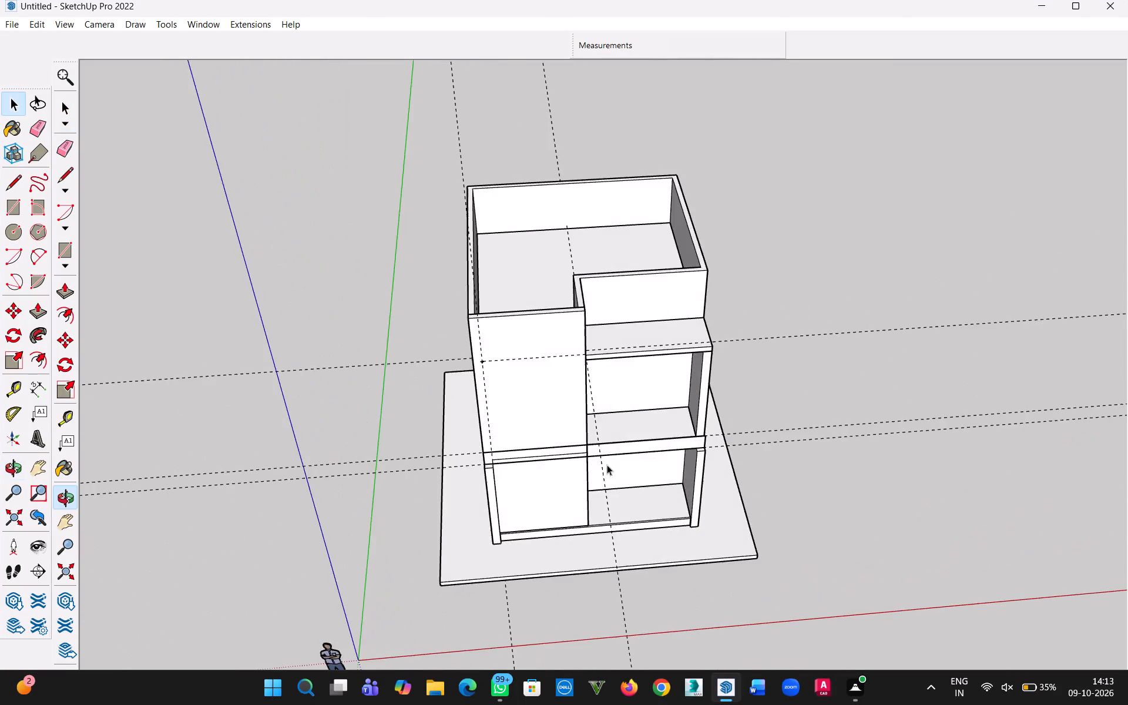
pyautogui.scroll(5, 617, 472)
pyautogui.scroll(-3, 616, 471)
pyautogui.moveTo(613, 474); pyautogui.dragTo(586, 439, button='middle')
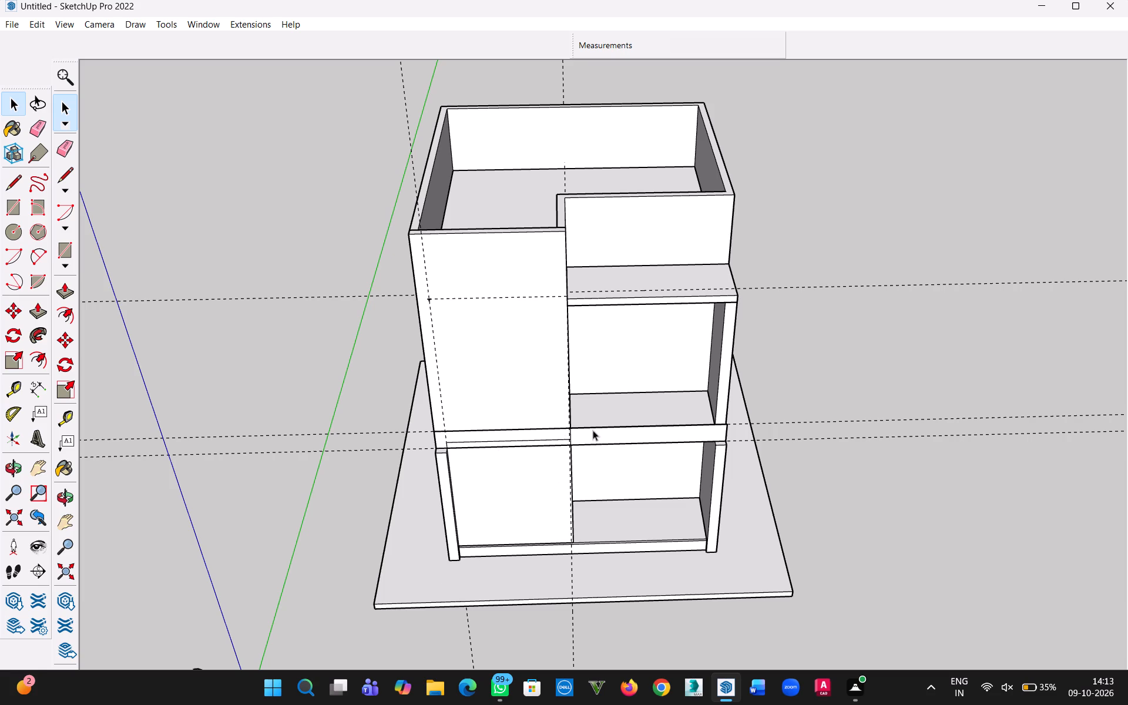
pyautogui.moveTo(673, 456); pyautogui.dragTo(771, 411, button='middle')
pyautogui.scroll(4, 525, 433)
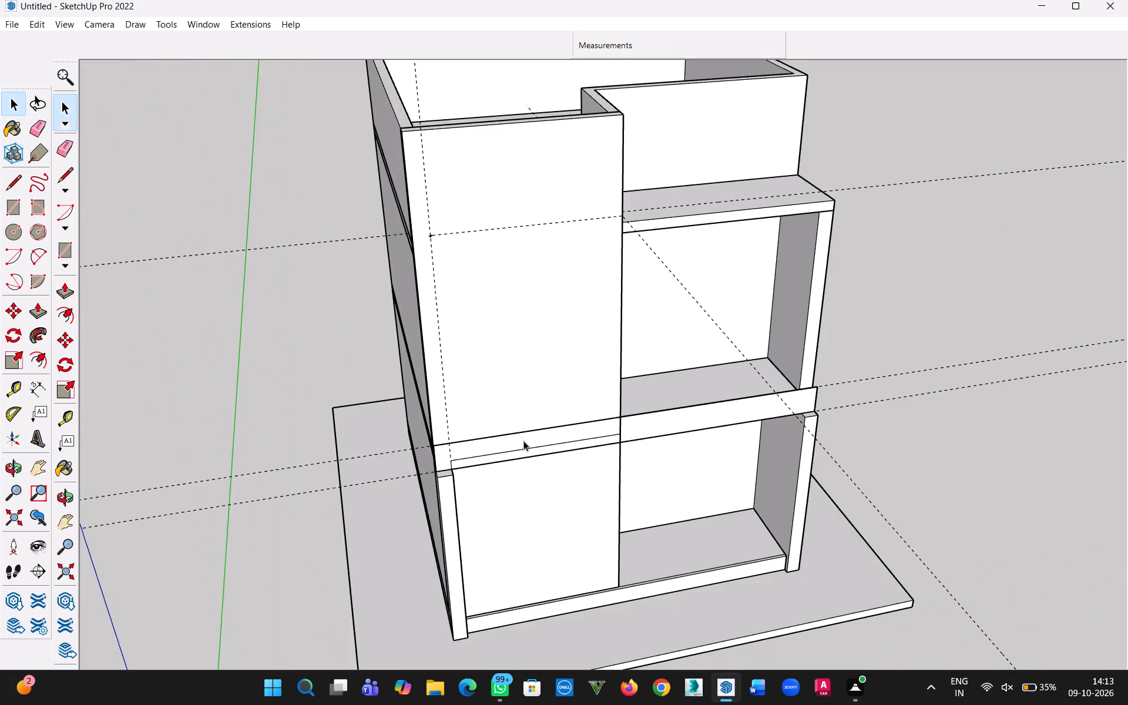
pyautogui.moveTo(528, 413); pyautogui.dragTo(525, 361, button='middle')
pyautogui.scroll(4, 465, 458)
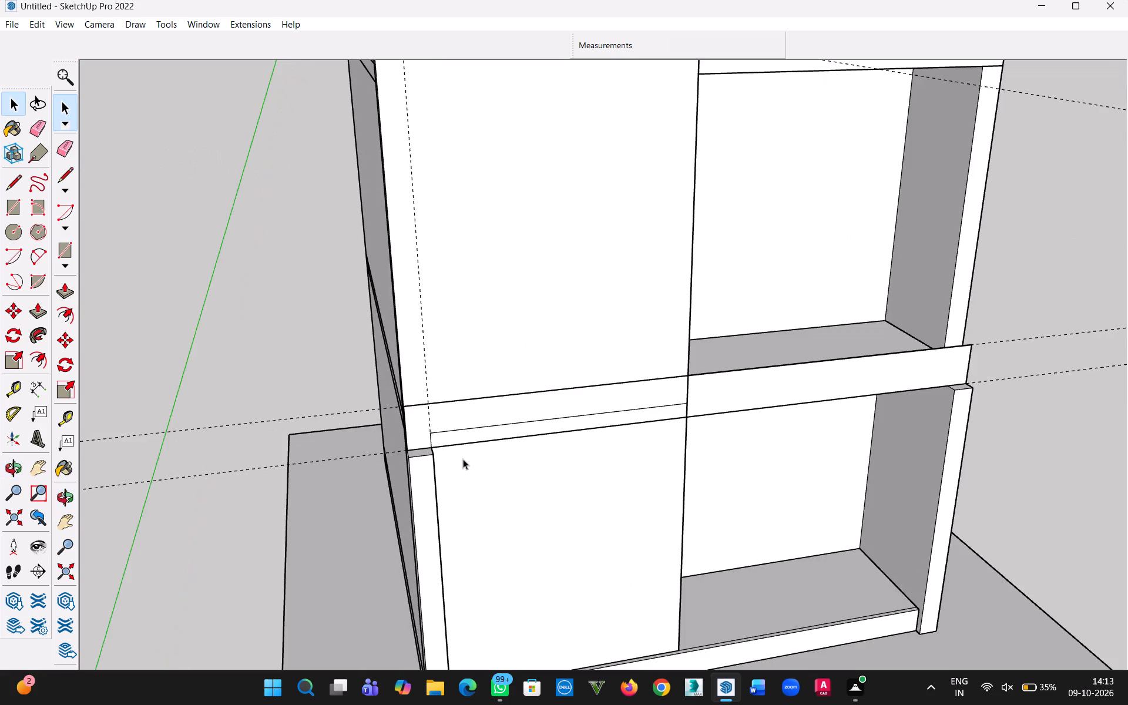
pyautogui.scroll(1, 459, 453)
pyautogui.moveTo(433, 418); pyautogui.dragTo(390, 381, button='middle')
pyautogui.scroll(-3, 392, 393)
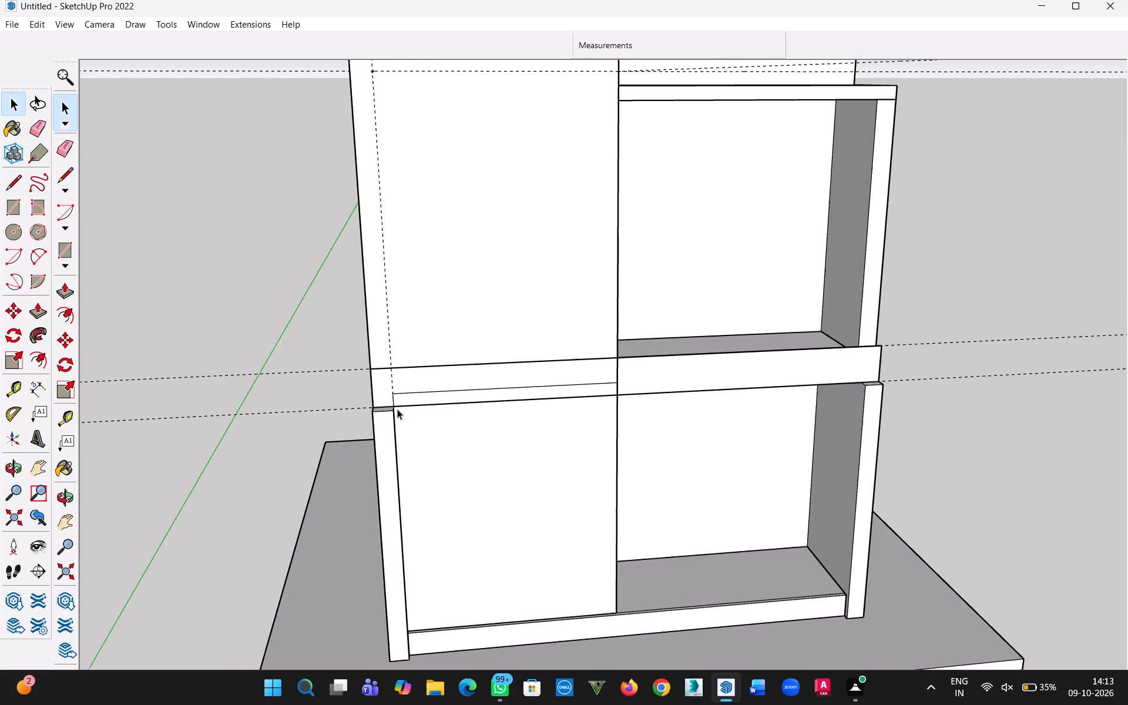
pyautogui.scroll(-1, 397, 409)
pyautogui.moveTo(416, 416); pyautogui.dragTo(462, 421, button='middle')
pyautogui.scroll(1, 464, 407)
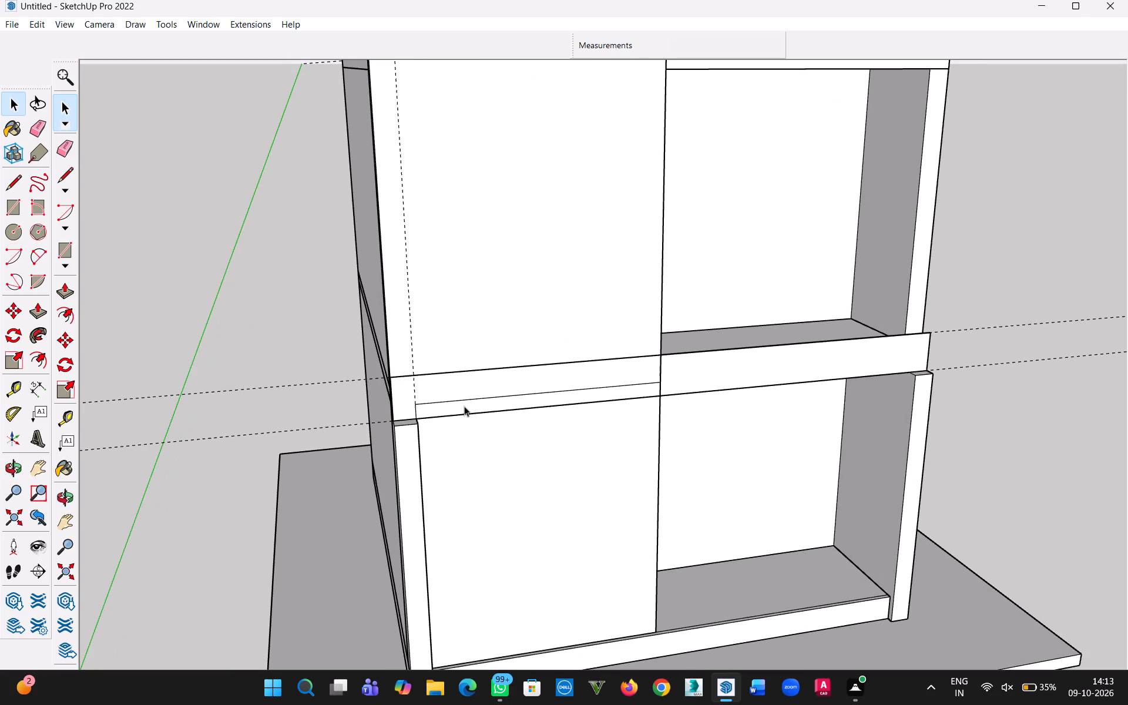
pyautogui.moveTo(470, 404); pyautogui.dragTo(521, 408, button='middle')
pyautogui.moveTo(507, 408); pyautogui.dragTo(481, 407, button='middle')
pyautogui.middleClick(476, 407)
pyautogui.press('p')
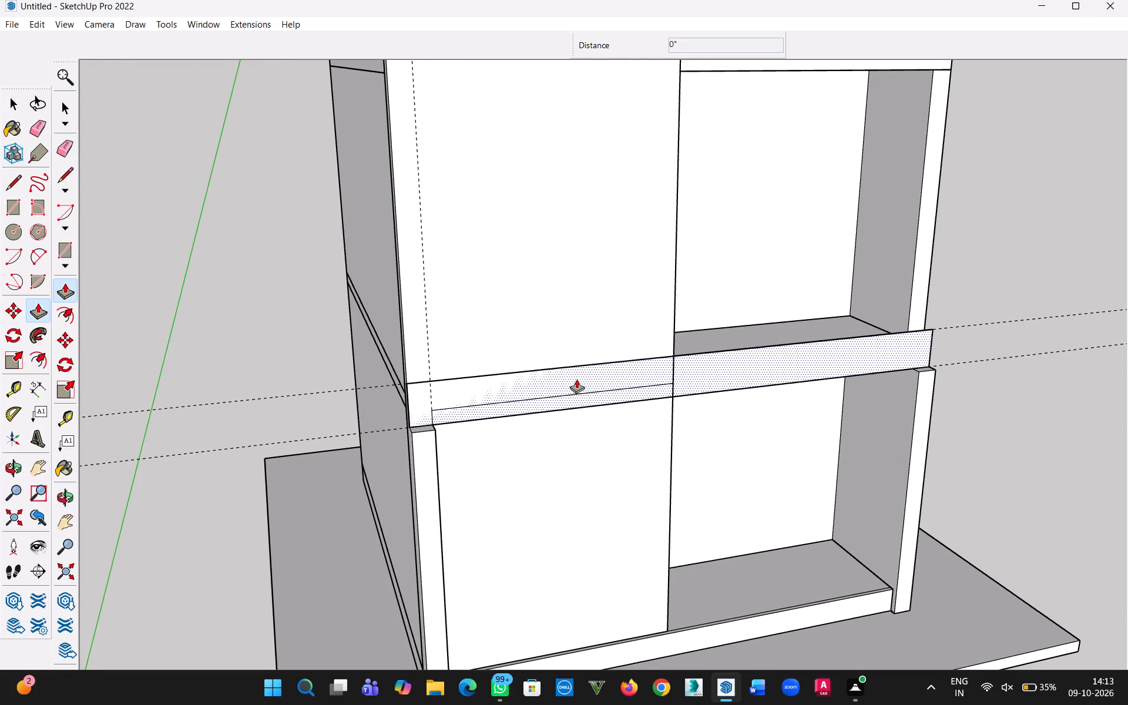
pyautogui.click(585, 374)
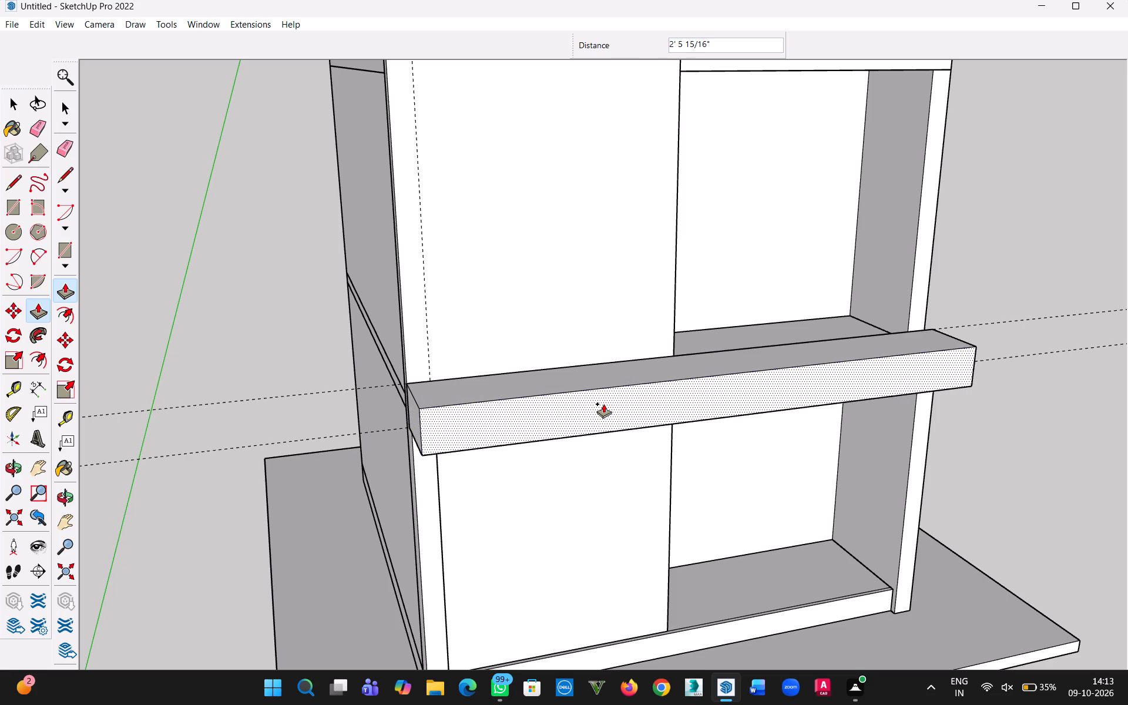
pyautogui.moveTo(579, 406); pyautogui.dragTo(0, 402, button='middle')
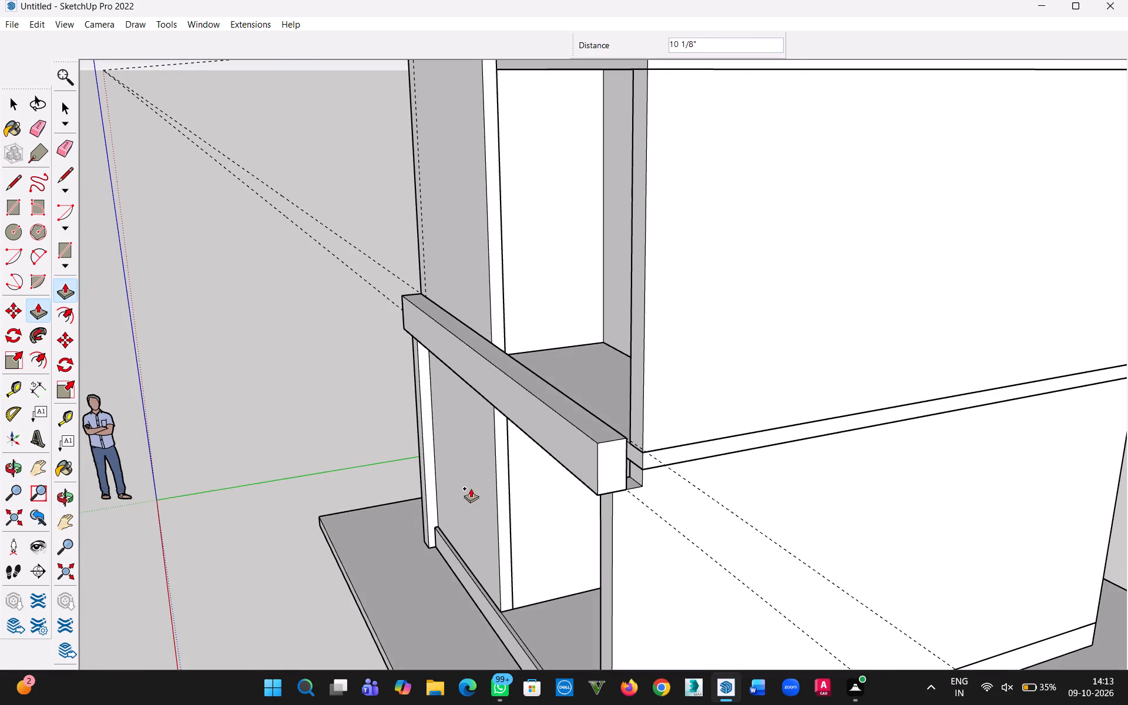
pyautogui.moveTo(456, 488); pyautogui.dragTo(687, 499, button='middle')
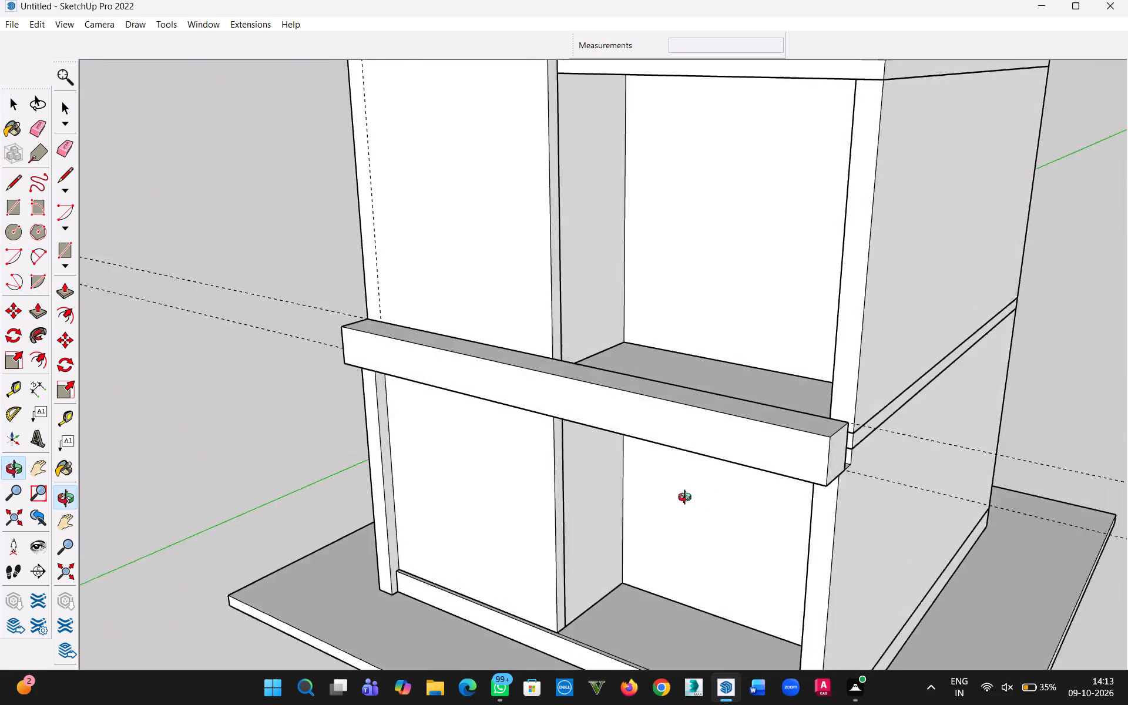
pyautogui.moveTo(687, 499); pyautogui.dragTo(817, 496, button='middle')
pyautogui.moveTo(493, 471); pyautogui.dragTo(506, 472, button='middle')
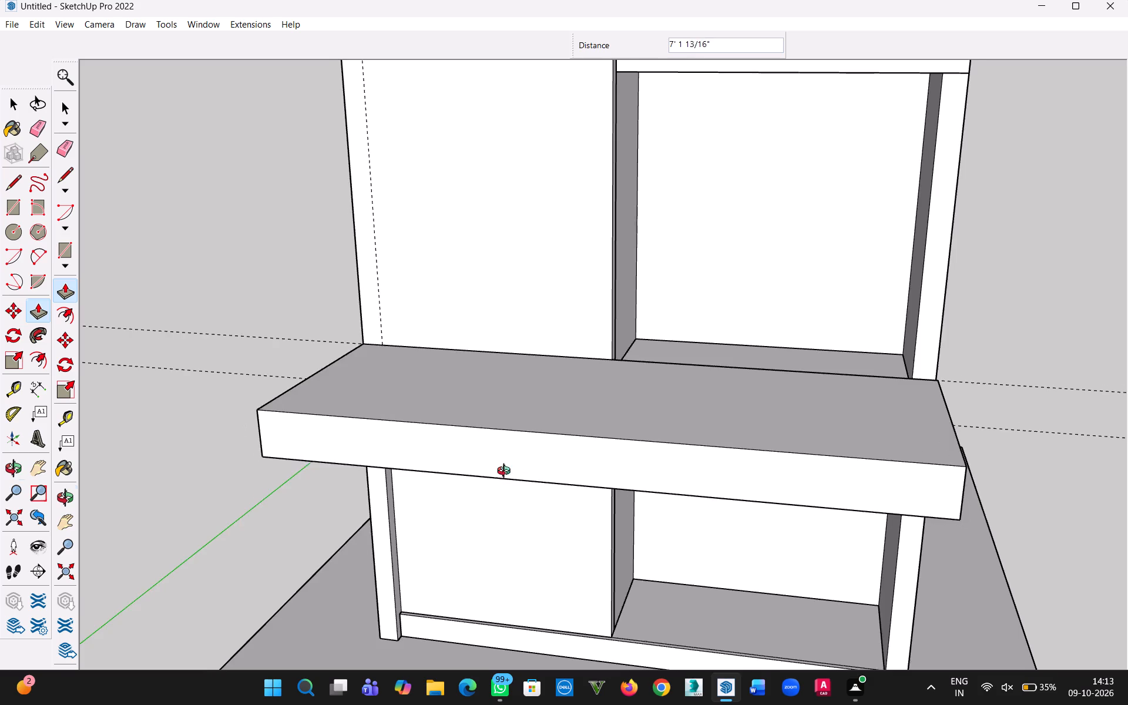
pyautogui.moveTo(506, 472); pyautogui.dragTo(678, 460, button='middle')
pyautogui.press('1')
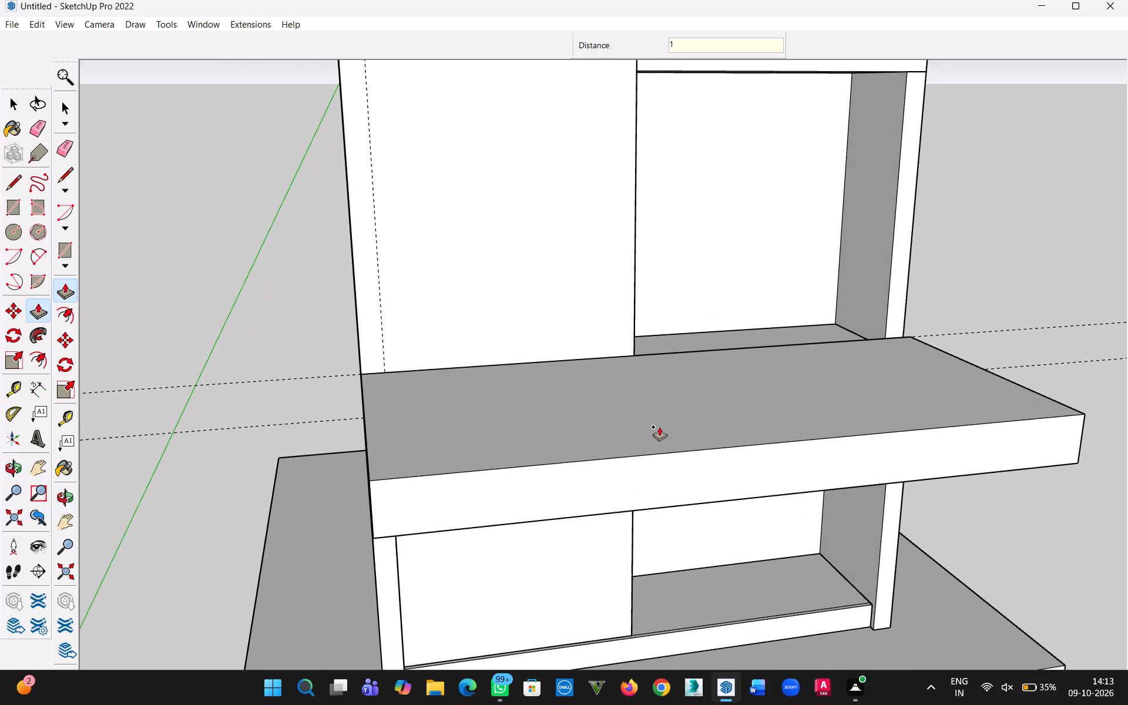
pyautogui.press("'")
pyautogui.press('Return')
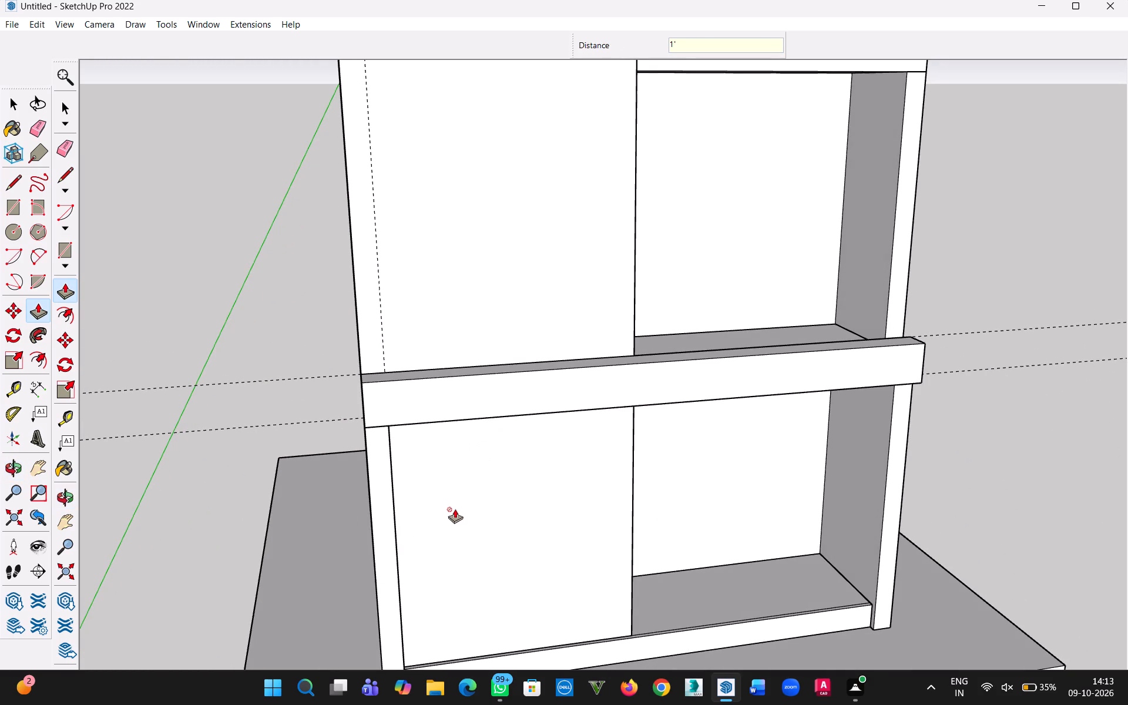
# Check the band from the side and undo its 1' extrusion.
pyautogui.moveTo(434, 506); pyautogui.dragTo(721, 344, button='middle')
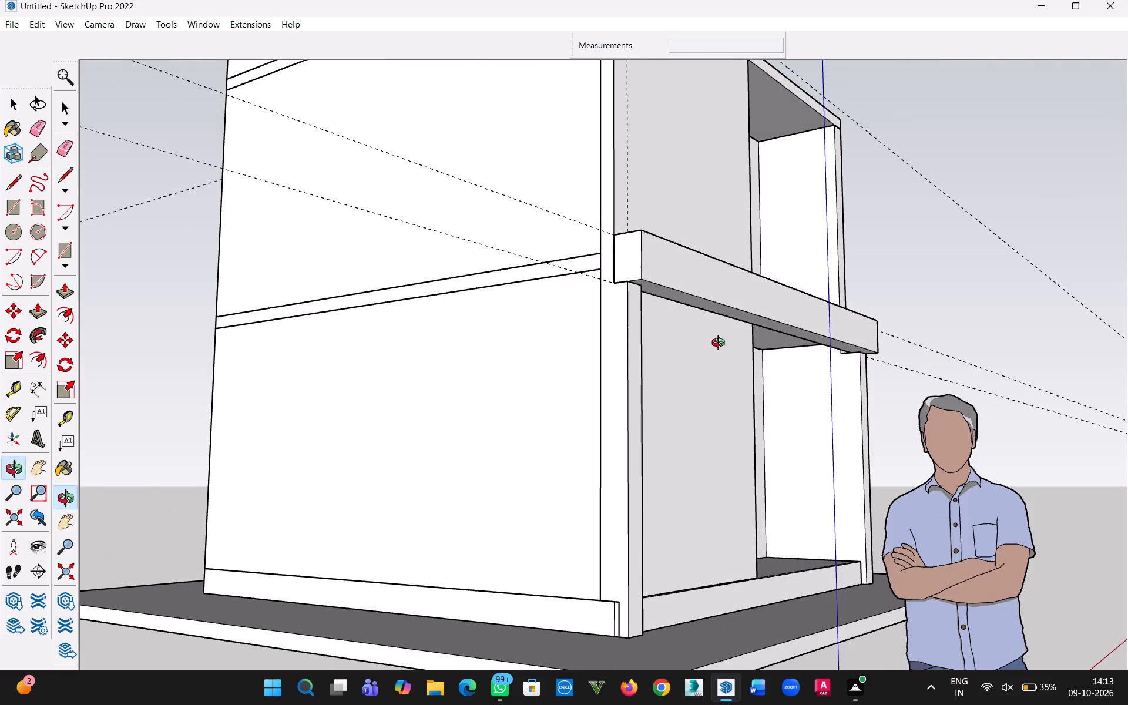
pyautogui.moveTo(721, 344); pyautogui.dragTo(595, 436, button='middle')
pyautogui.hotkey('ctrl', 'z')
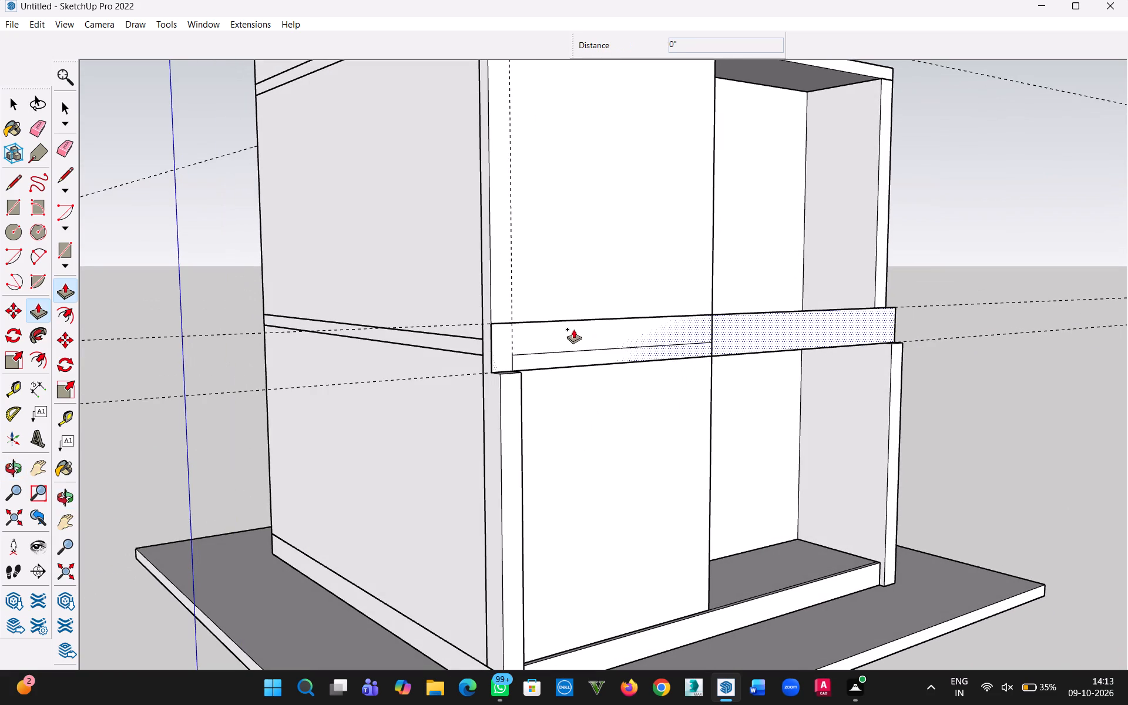
# Push/Pull the horizontal front band's face outward by 1'6".
pyautogui.click(575, 329)
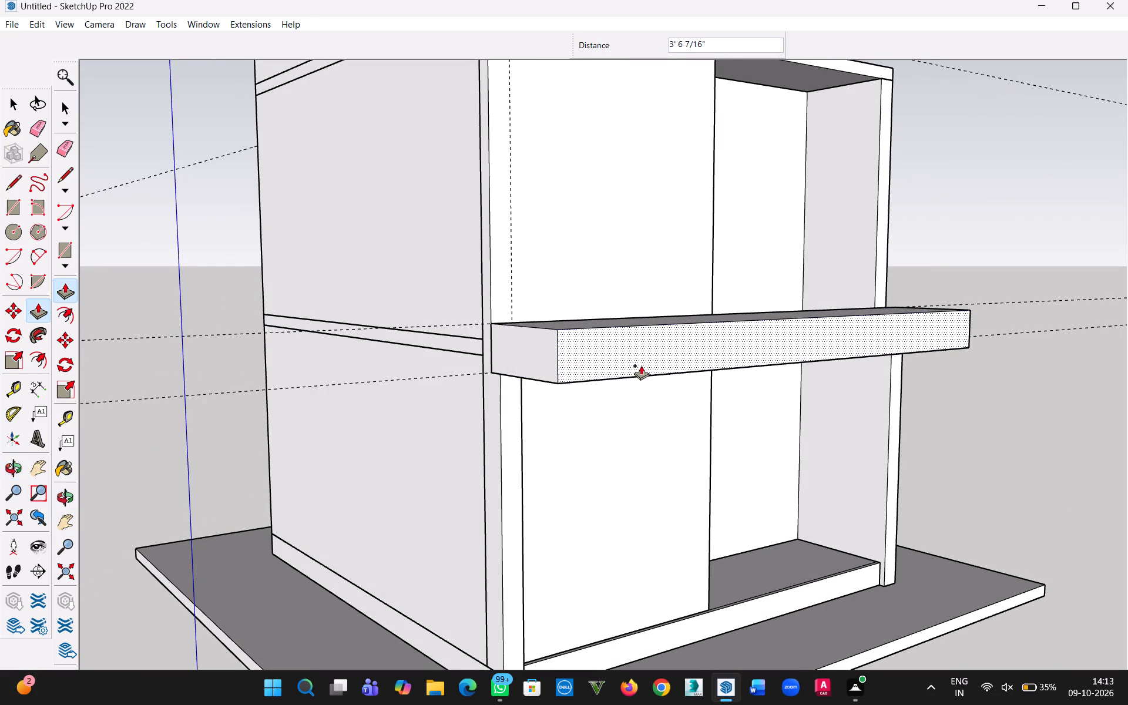
pyautogui.press('1')
pyautogui.write('\'6"')
pyautogui.press('Return')
# Hide the upper-storey wall group and the slab group above it to expose the back of the front band.
pyautogui.moveTo(655, 348); pyautogui.dragTo(424, 532, button='middle')
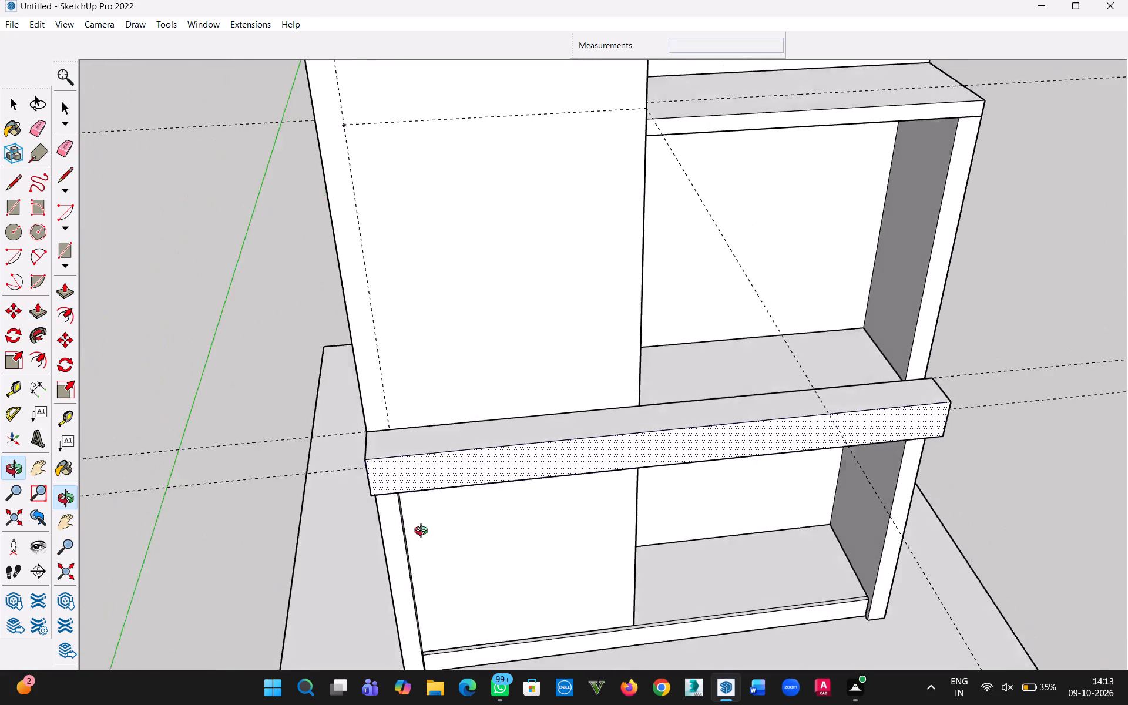
pyautogui.moveTo(424, 532); pyautogui.dragTo(113, 464, button='middle')
pyautogui.moveTo(704, 498); pyautogui.dragTo(270, 451, button='middle')
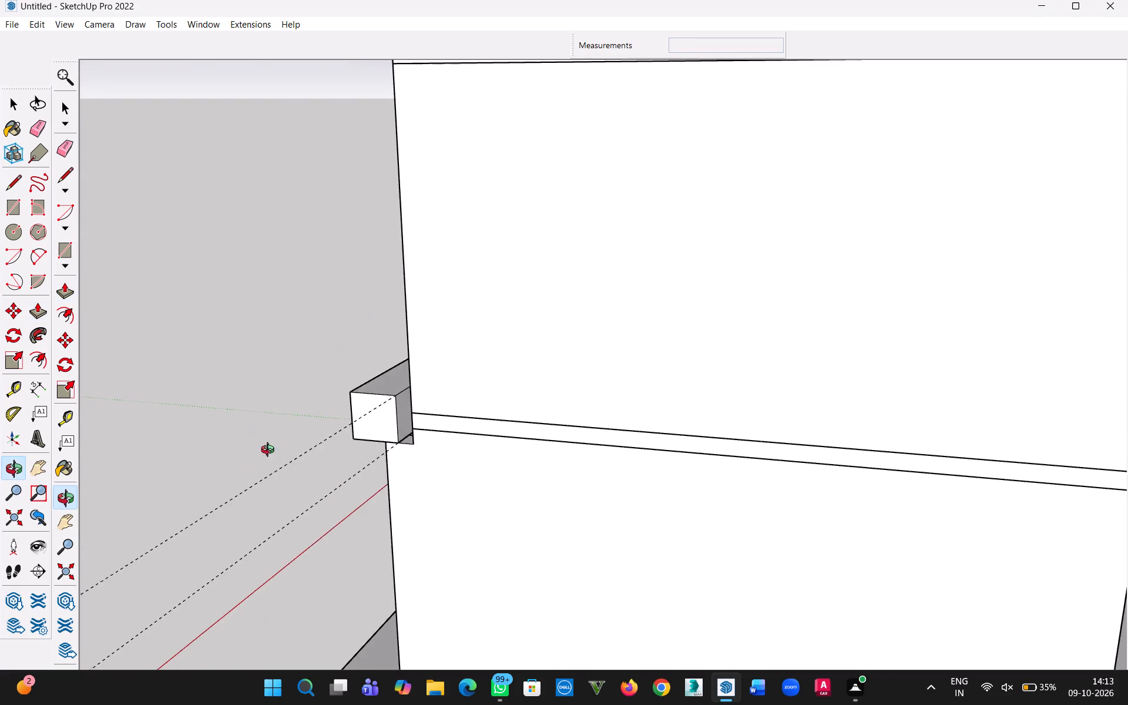
pyautogui.moveTo(270, 451); pyautogui.dragTo(386, 454, button='middle')
pyautogui.scroll(5, 417, 372)
pyautogui.moveTo(587, 350); pyautogui.dragTo(636, 424, button='middle')
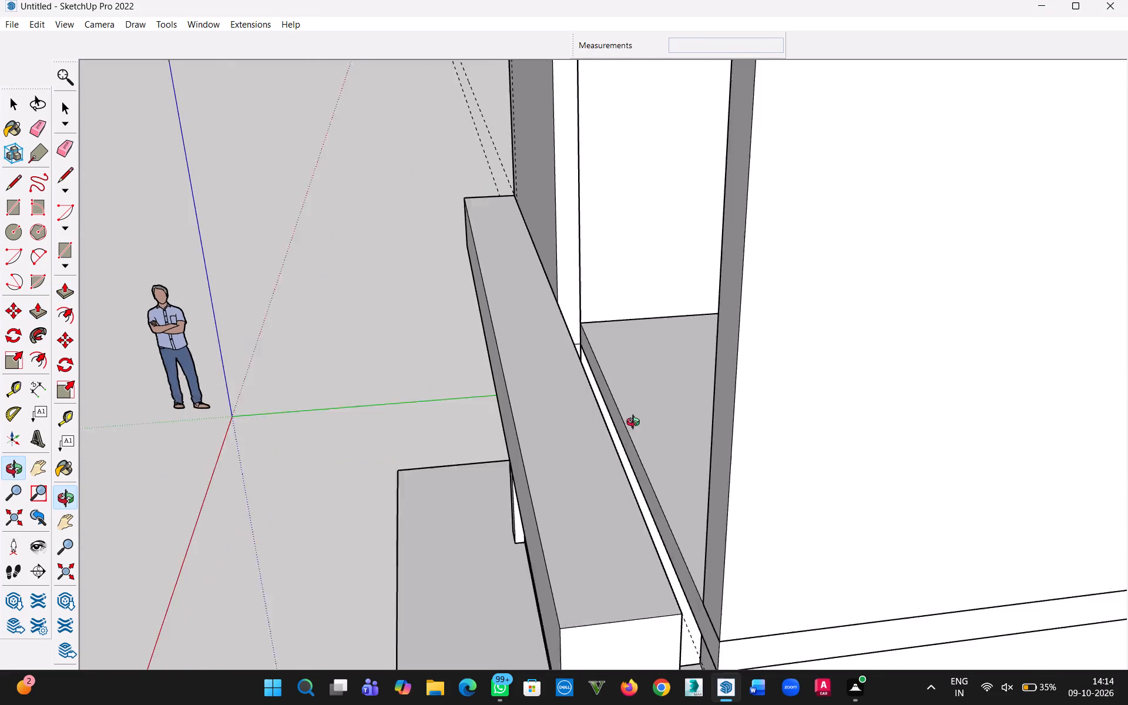
pyautogui.moveTo(636, 424); pyautogui.dragTo(629, 566, button='middle')
pyautogui.click(11, 102)
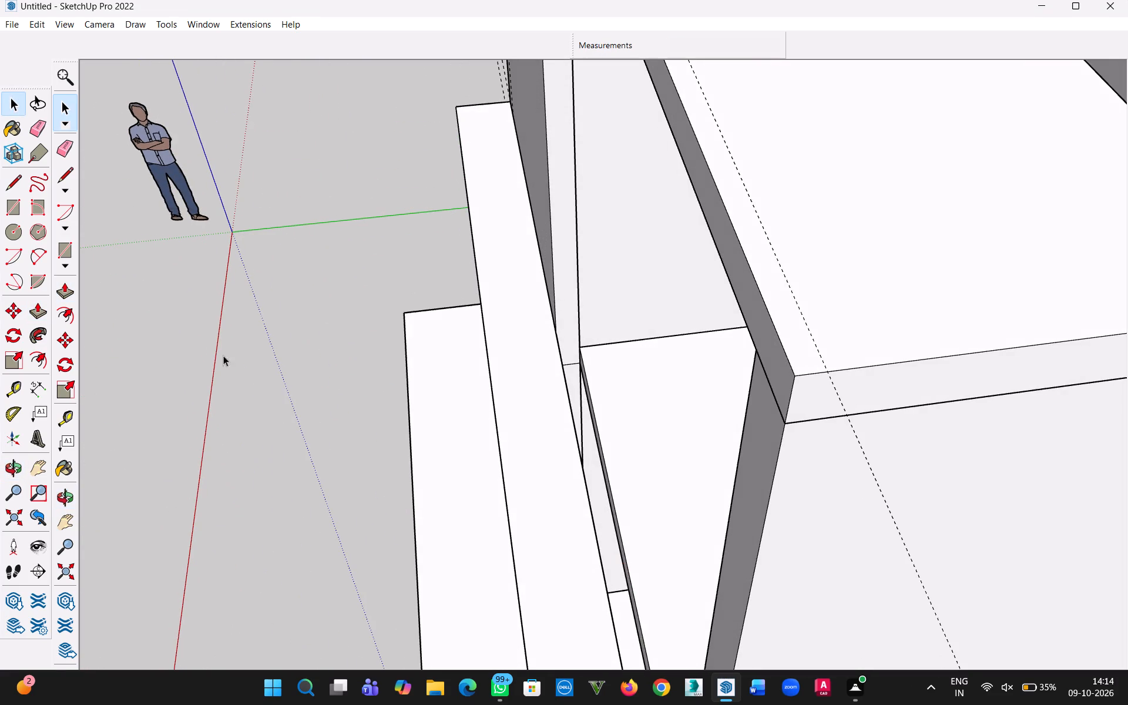
pyautogui.click(227, 399)
pyautogui.click(865, 521)
pyautogui.rightClick(863, 520)
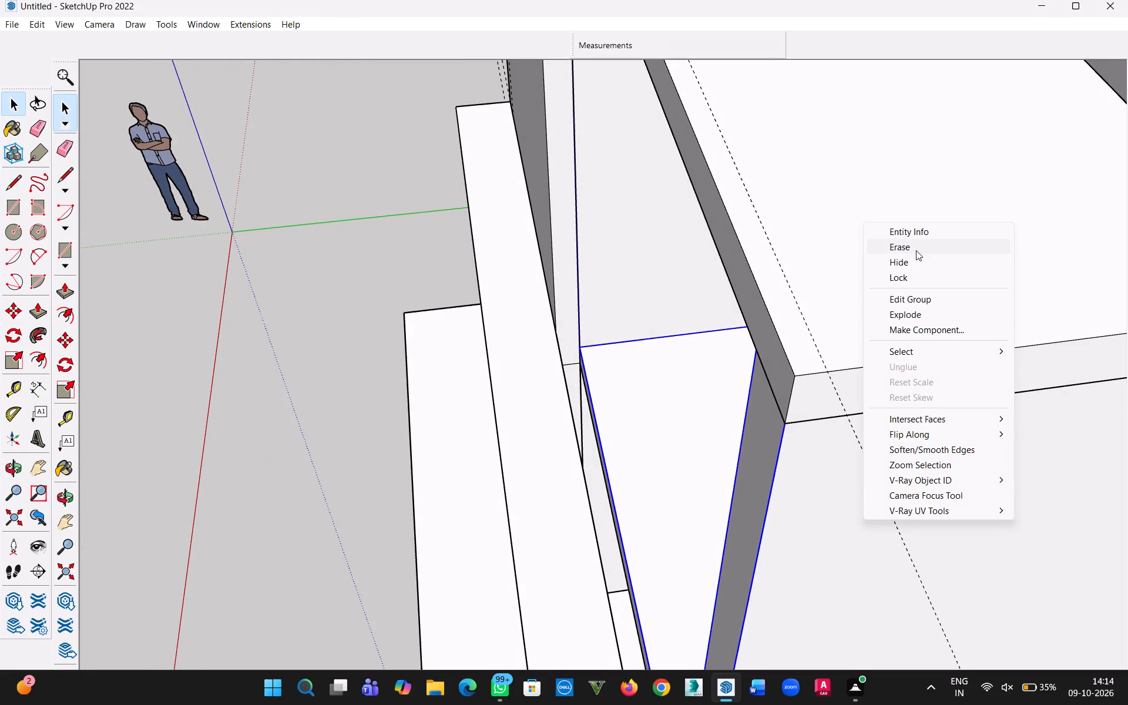
pyautogui.click(912, 268)
pyautogui.click(830, 355)
pyautogui.rightClick(830, 355)
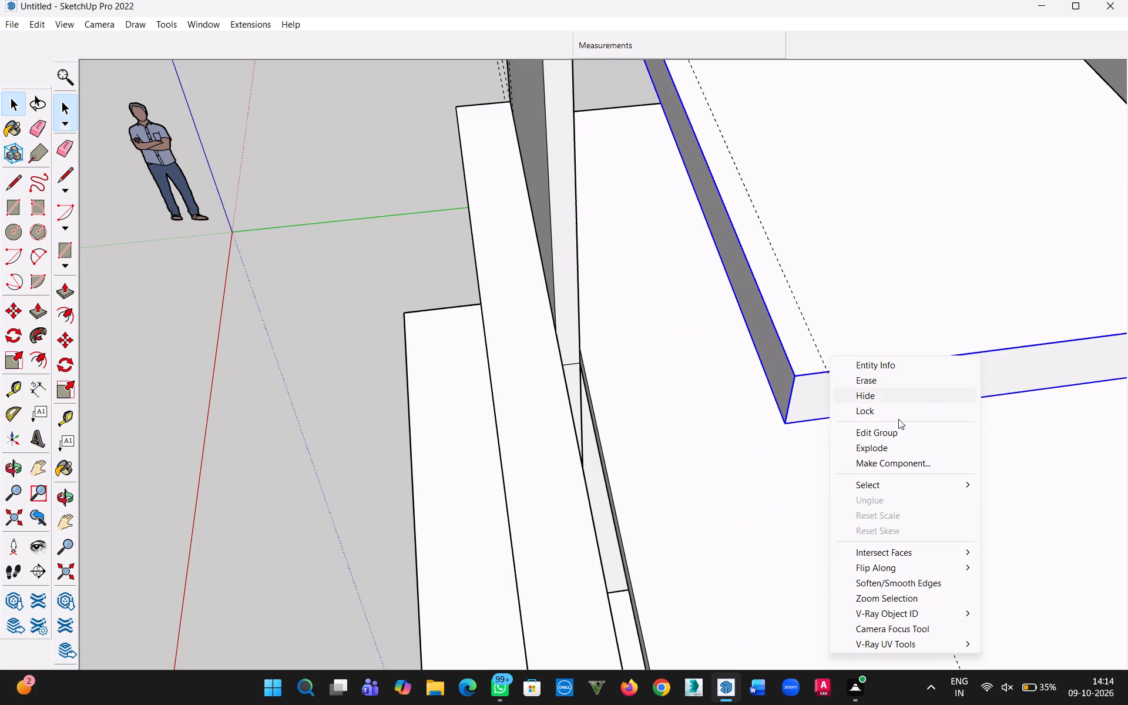
pyautogui.click(886, 394)
# Draw a vertical line up the band's back face beside the front panel, starting level with the slab's underside.
pyautogui.moveTo(888, 407); pyautogui.dragTo(719, 315, button='middle')
pyautogui.scroll(6, 370, 215)
pyautogui.moveTo(494, 267); pyautogui.dragTo(543, 274, button='middle')
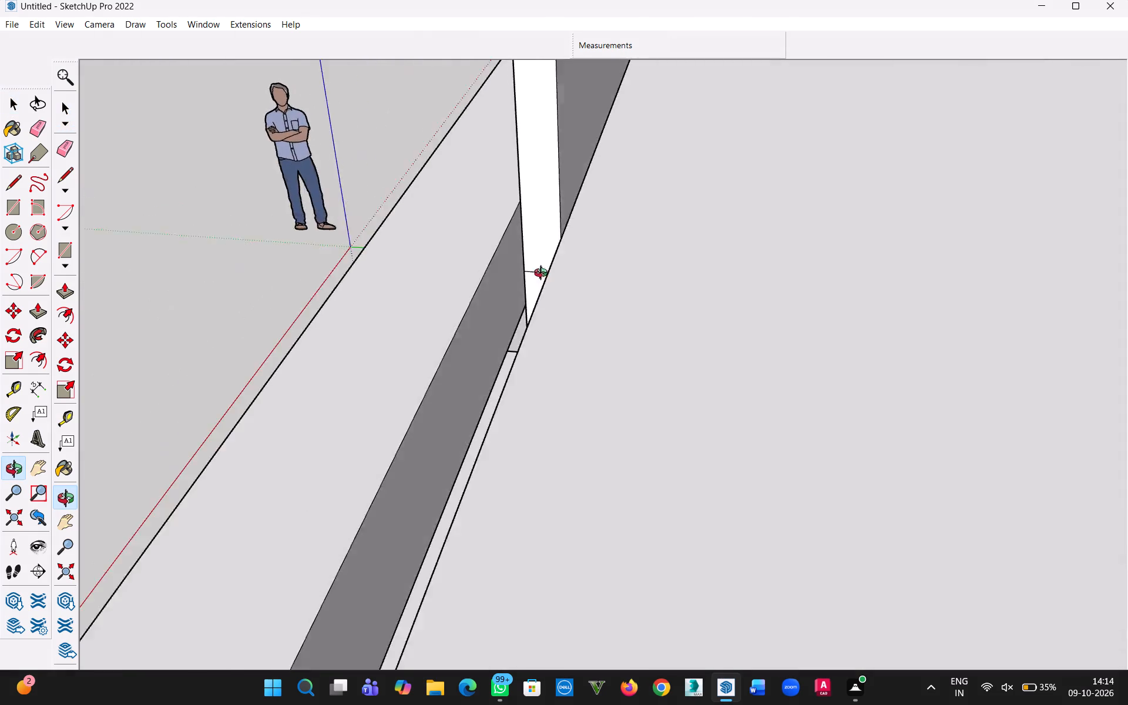
pyautogui.moveTo(543, 274); pyautogui.dragTo(575, 221, button='middle')
pyautogui.press('l')
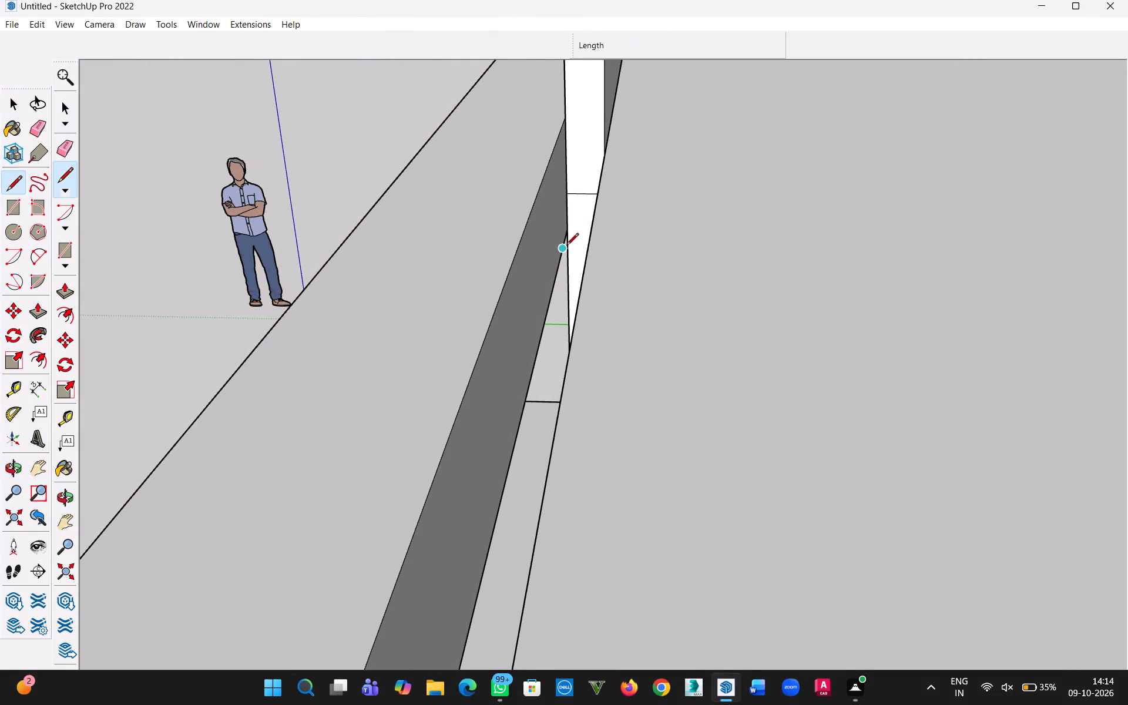
pyautogui.scroll(11, 570, 235)
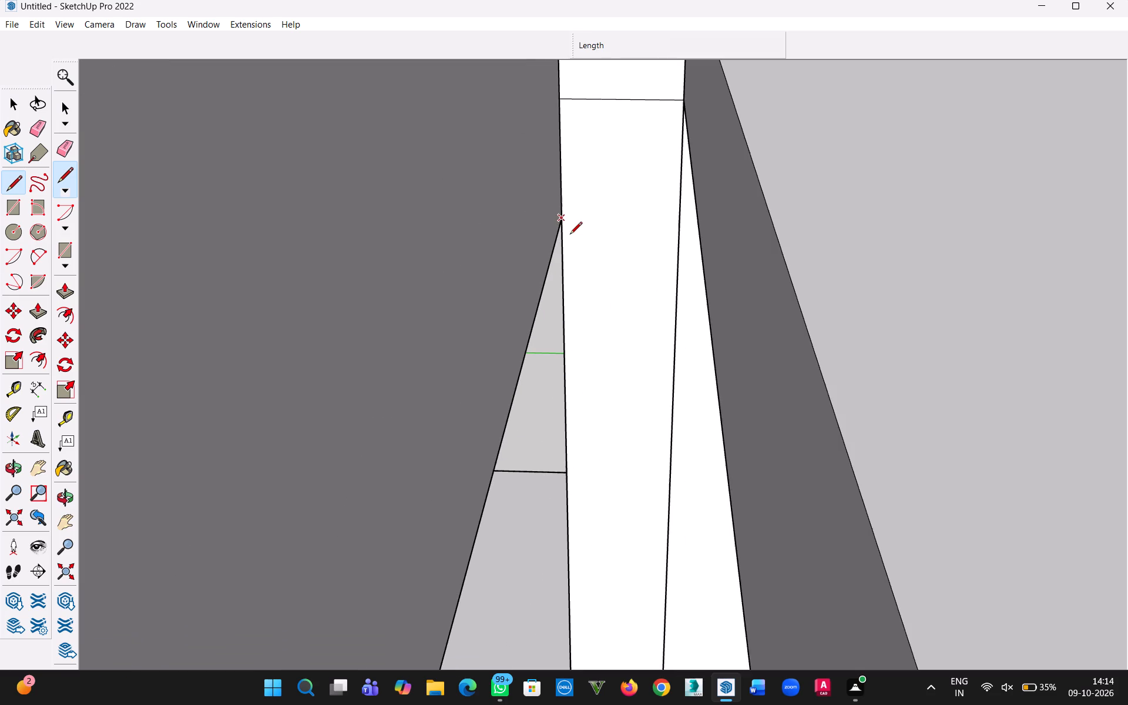
pyautogui.scroll(5, 559, 223)
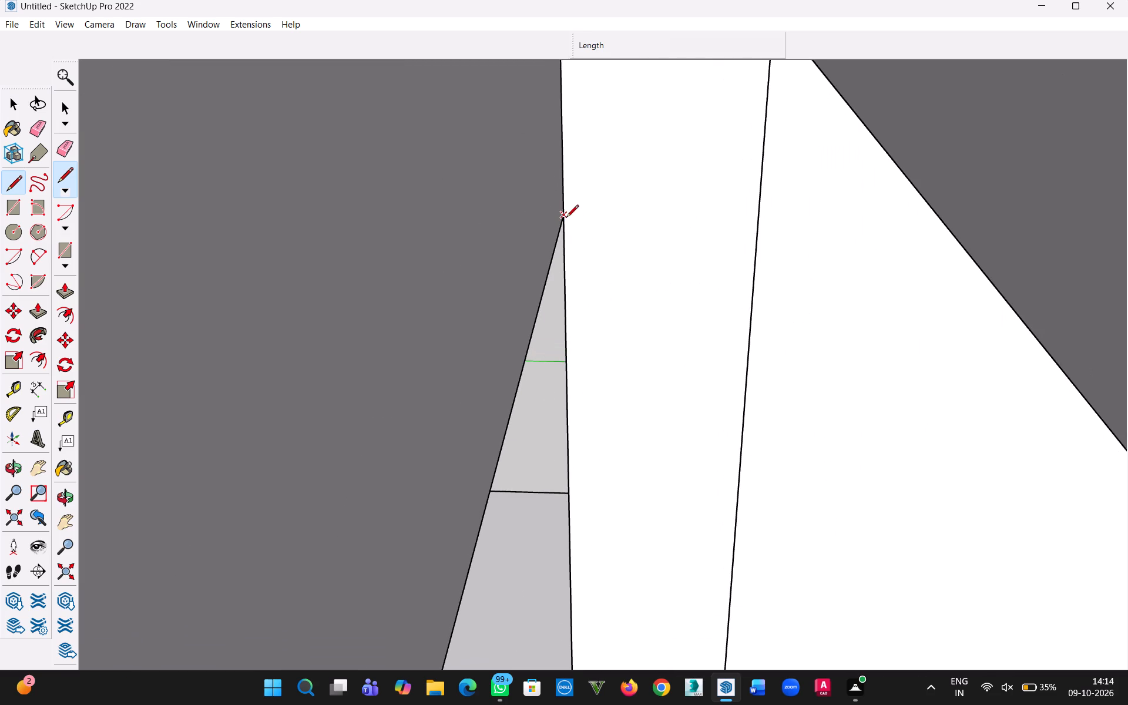
pyautogui.scroll(-5, 562, 166)
pyautogui.scroll(-3, 698, 107)
pyautogui.moveTo(680, 183); pyautogui.dragTo(706, 177, button='middle')
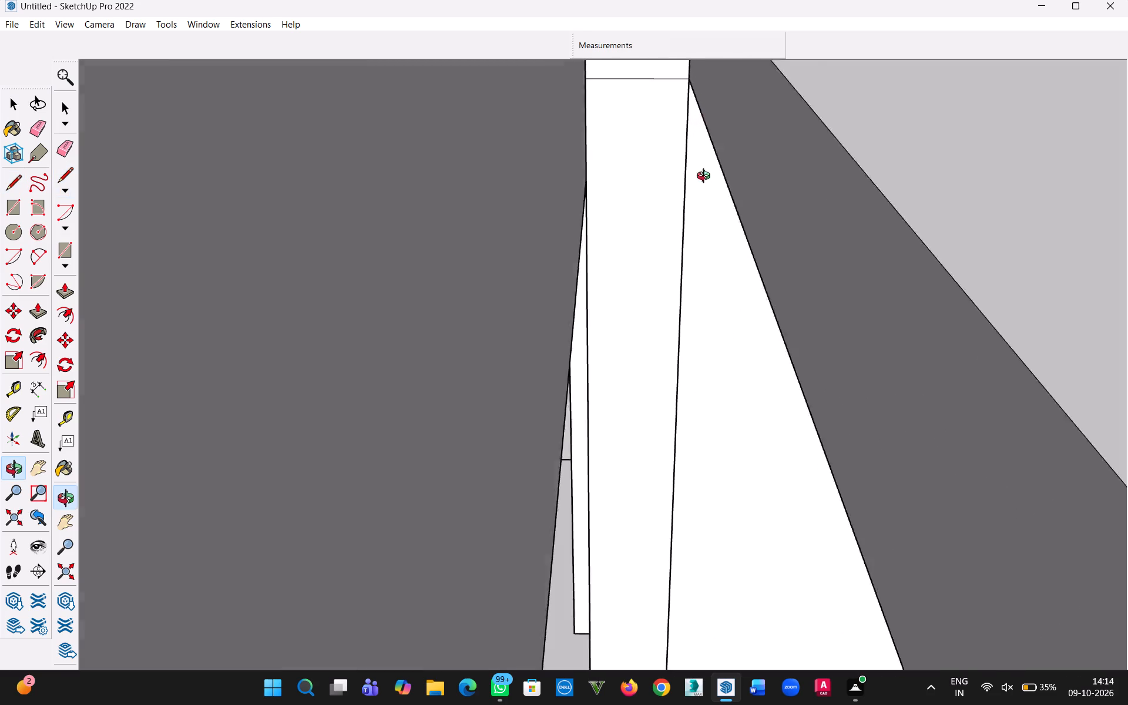
pyautogui.moveTo(706, 177); pyautogui.dragTo(676, 213, button='middle')
pyautogui.scroll(-4, 676, 210)
pyautogui.moveTo(636, 159); pyautogui.dragTo(686, 185, button='middle')
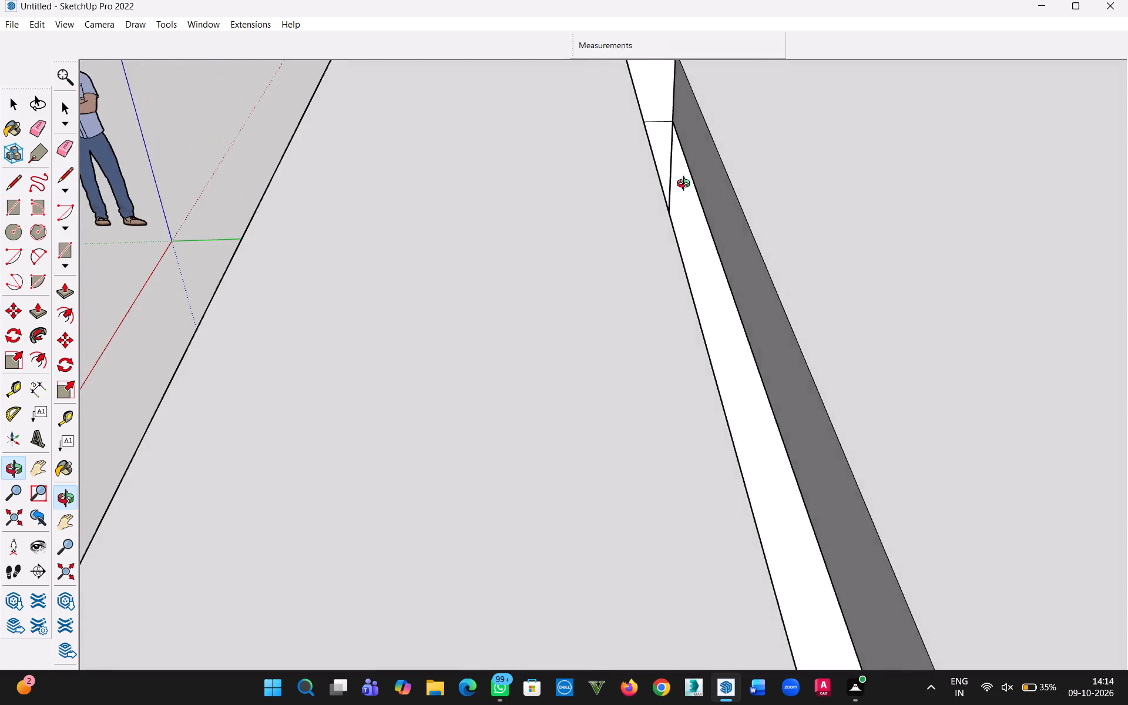
pyautogui.moveTo(686, 185); pyautogui.dragTo(566, 193, button='middle')
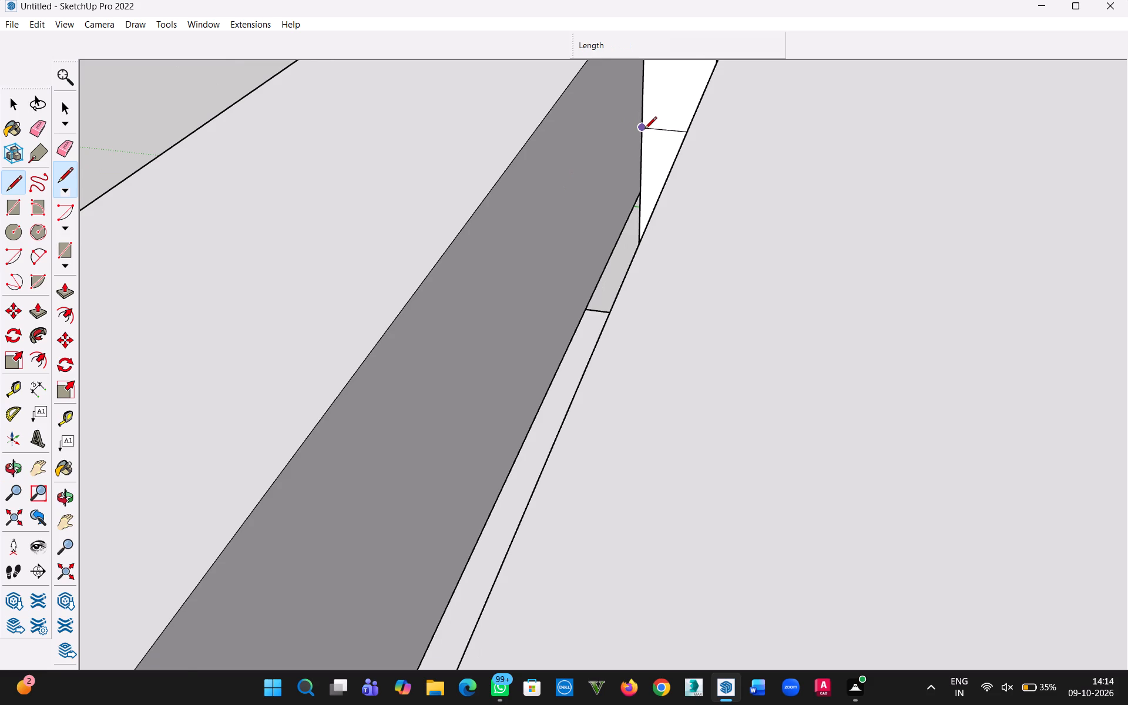
pyautogui.scroll(-2, 644, 130)
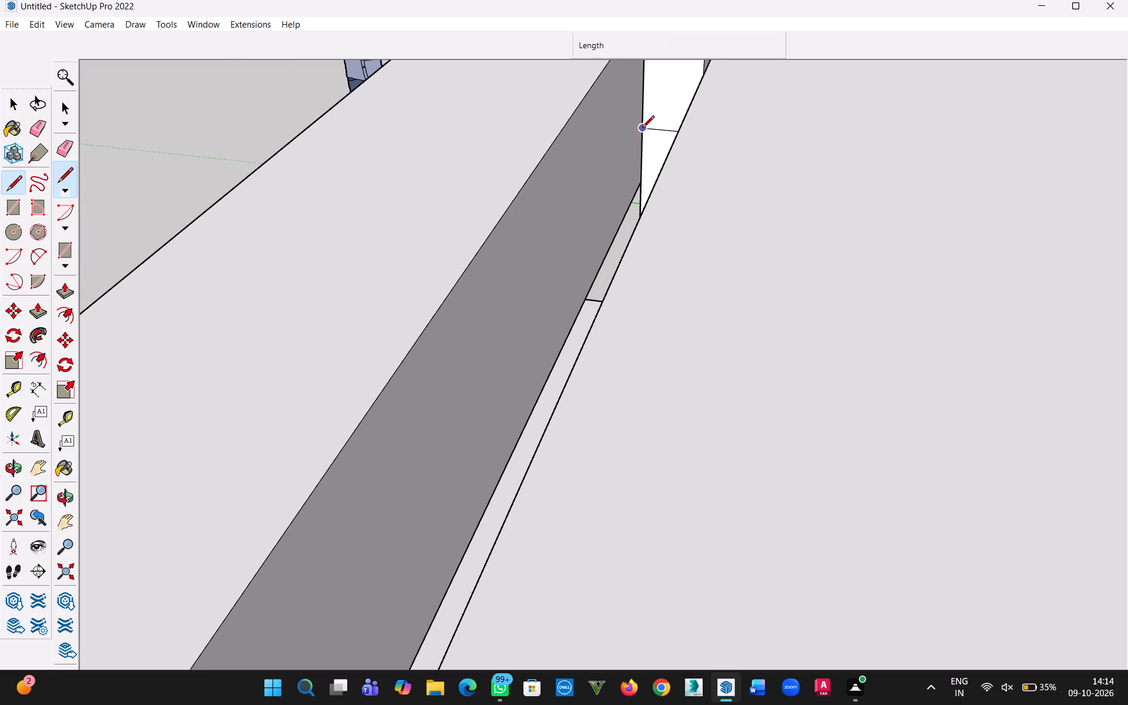
pyautogui.scroll(-2, 642, 129)
pyautogui.moveTo(644, 135); pyautogui.dragTo(647, 128, button='middle')
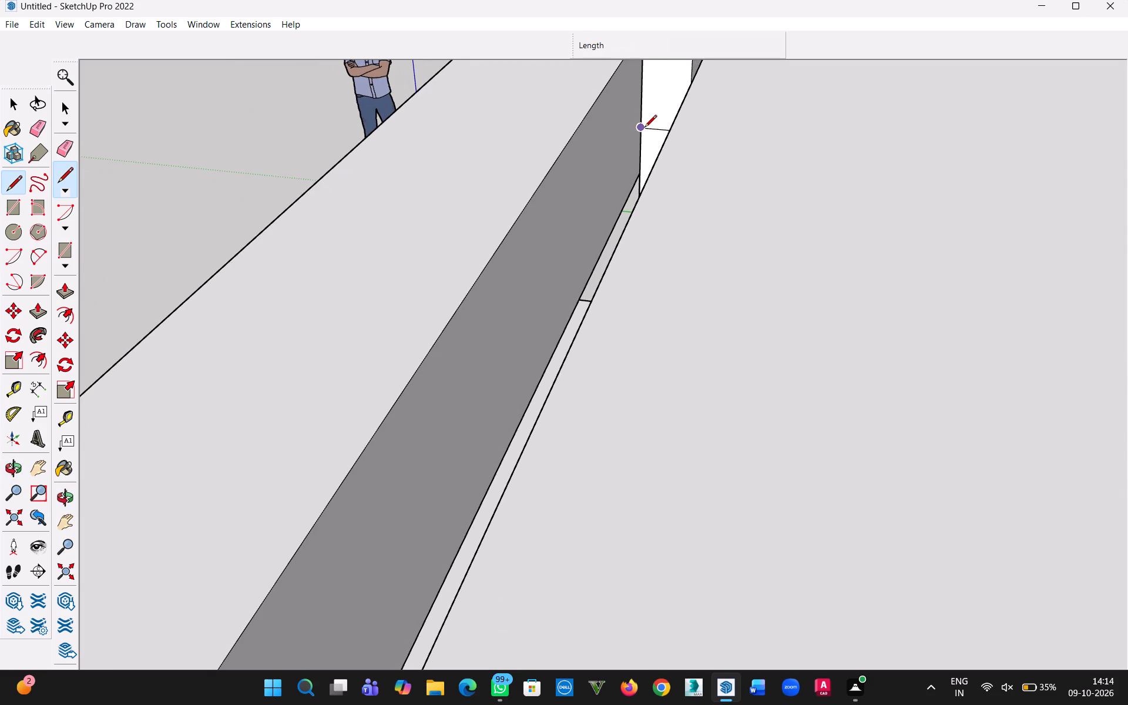
pyautogui.press('h')
pyautogui.moveTo(632, 116); pyautogui.dragTo(650, 235)
pyautogui.press('h')
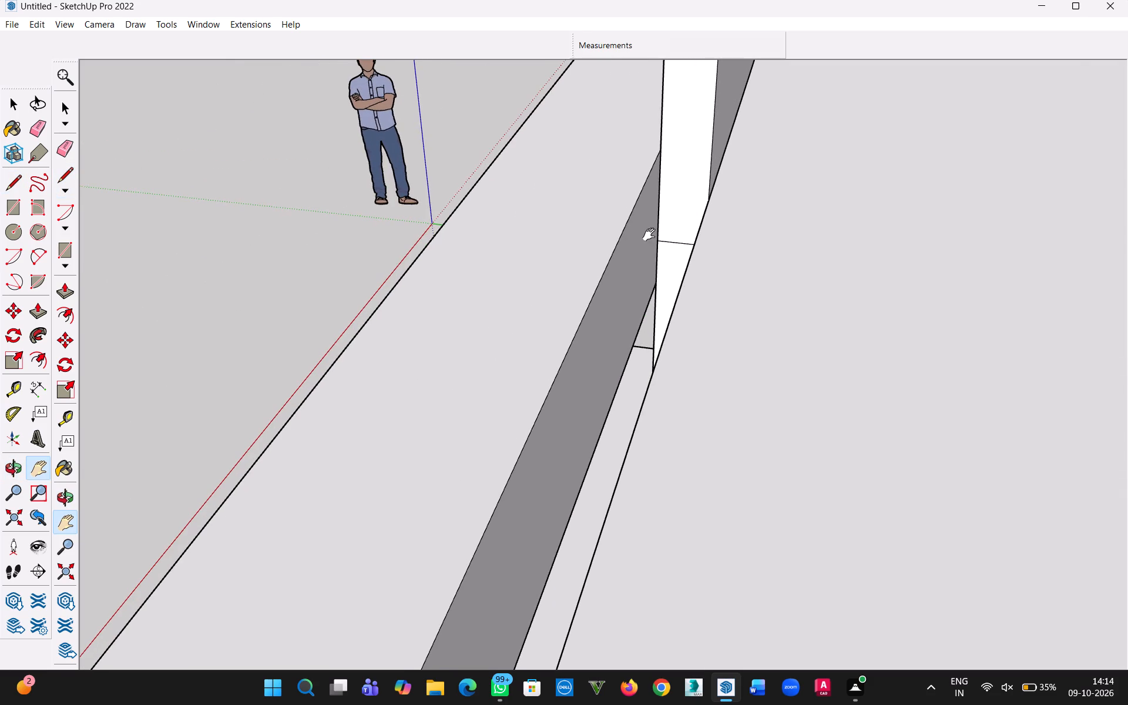
pyautogui.press('Escape')
pyautogui.click(657, 240)
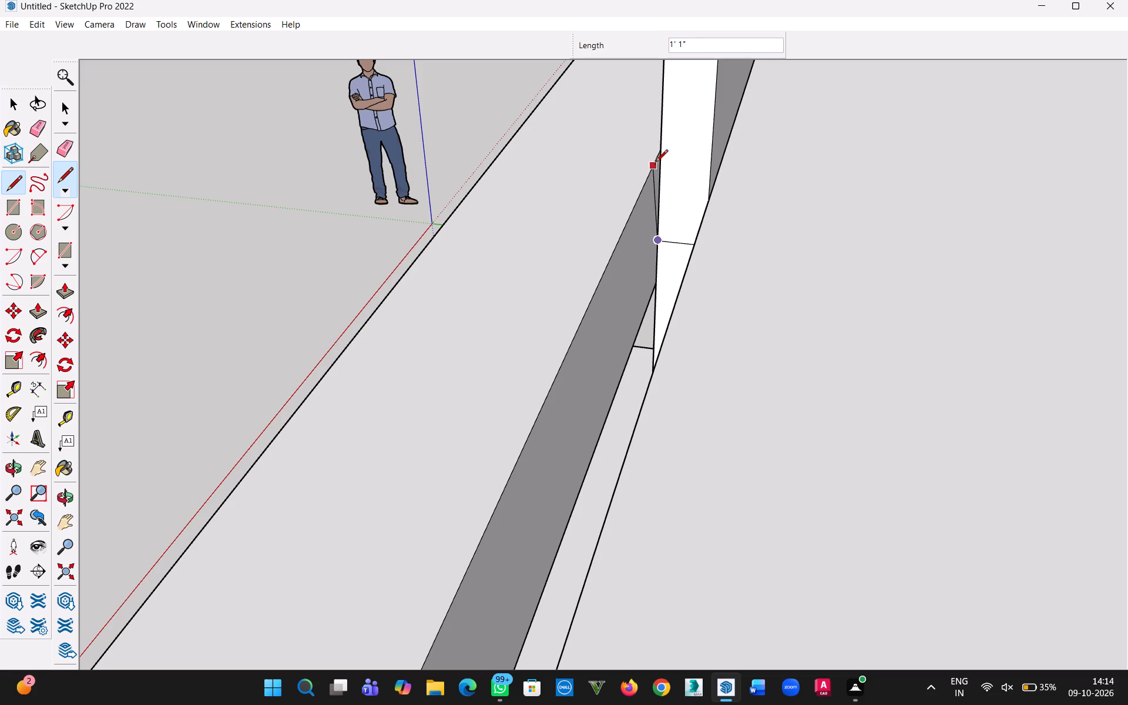
pyautogui.click(660, 156)
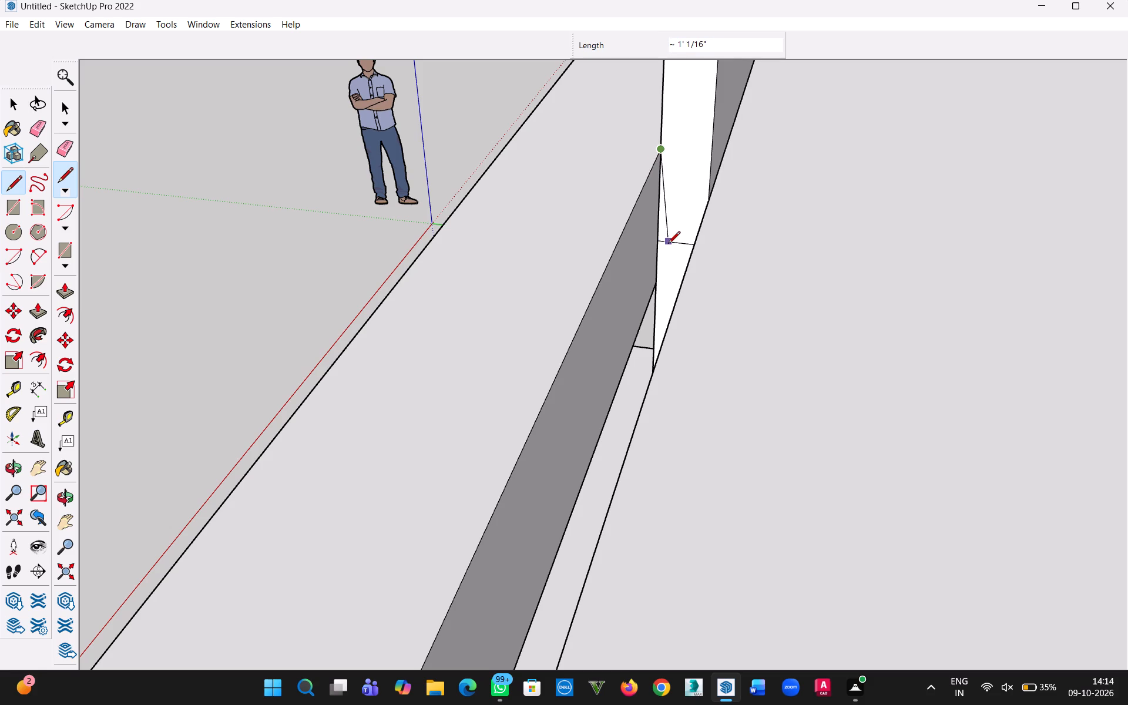
# Draw a horizontal line about 10'9" long across the band's back face, from the front panel to the band's open end.
pyautogui.press('Escape')
pyautogui.click(656, 247)
pyautogui.press('h')
pyautogui.moveTo(559, 419); pyautogui.dragTo(559, 412)
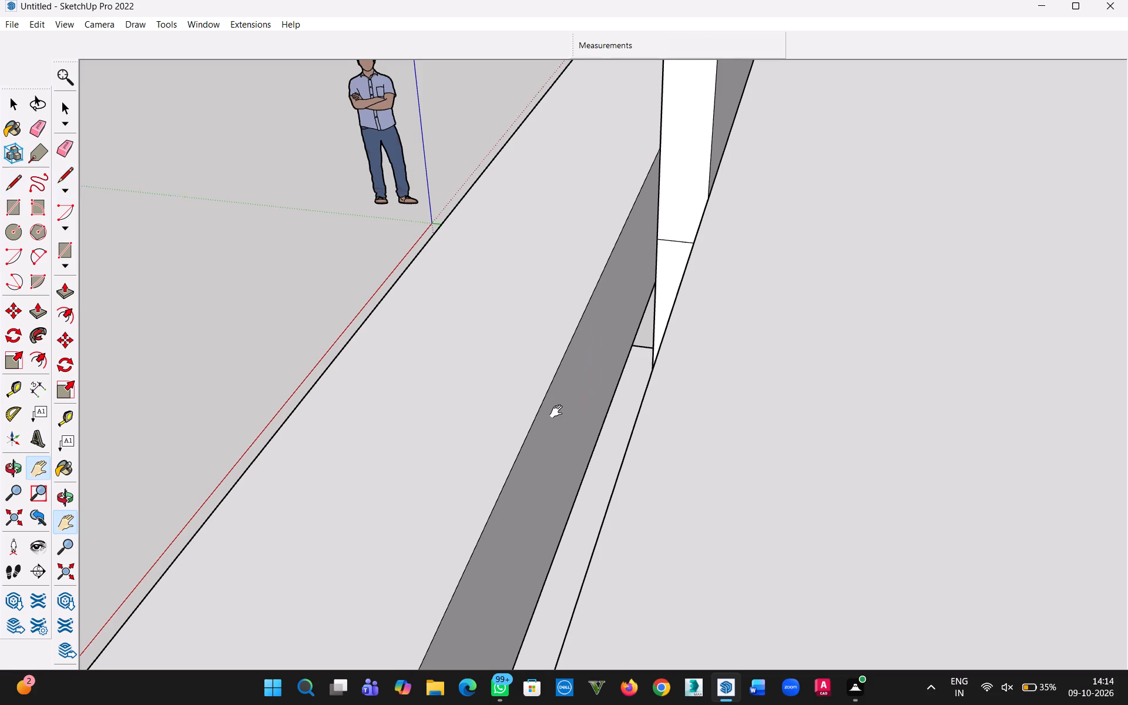
pyautogui.moveTo(559, 412); pyautogui.dragTo(676, 23)
pyautogui.scroll(-10, 631, 229)
pyautogui.press('Escape')
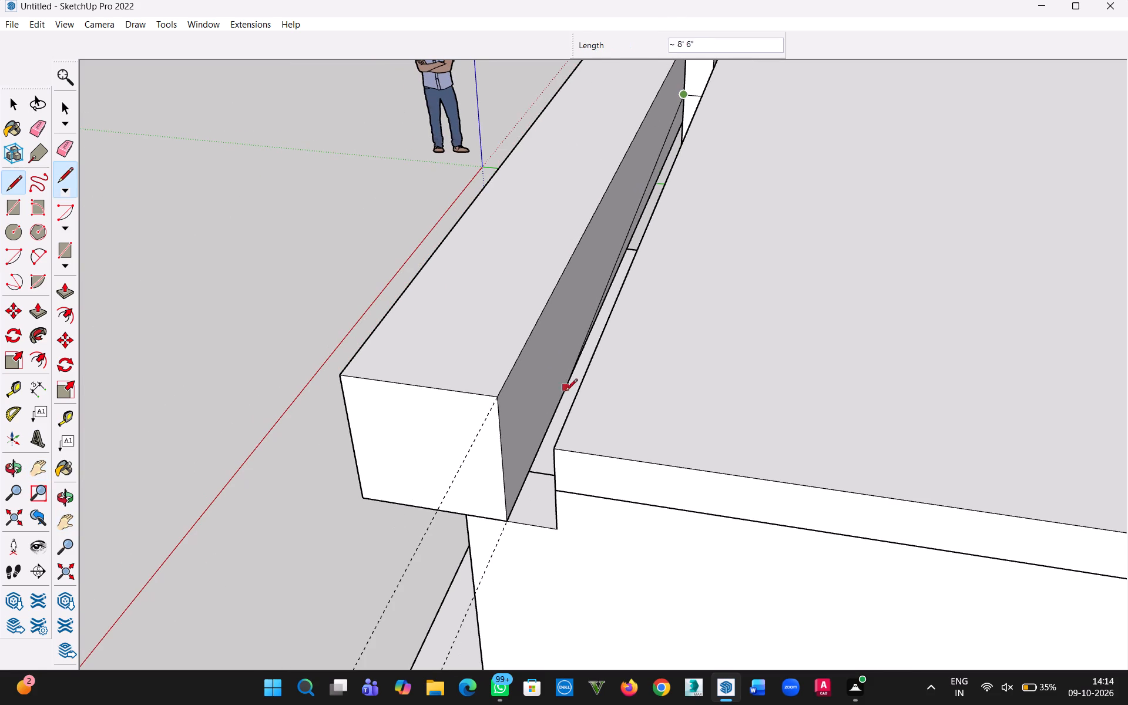
pyautogui.click(502, 488)
# Push/Pull the upper strip of the band's back face 6" back to the slab's edge.
pyautogui.moveTo(449, 421); pyautogui.dragTo(487, 420, button='middle')
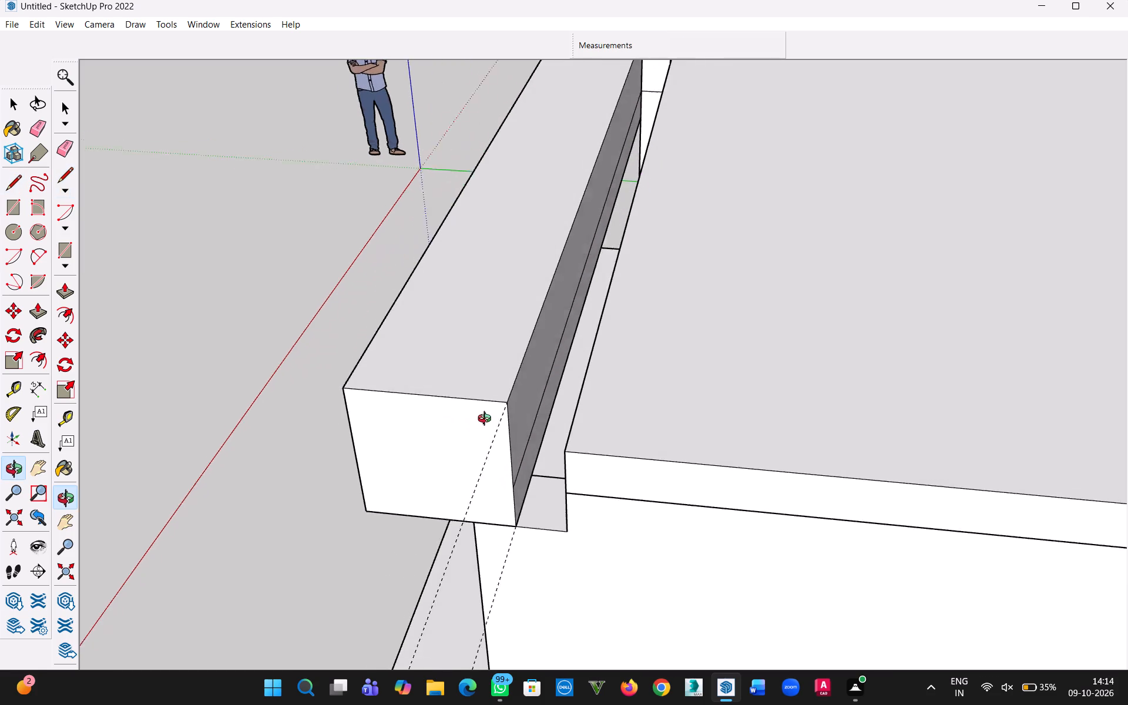
pyautogui.moveTo(487, 420); pyautogui.dragTo(522, 419, button='middle')
pyautogui.press('p')
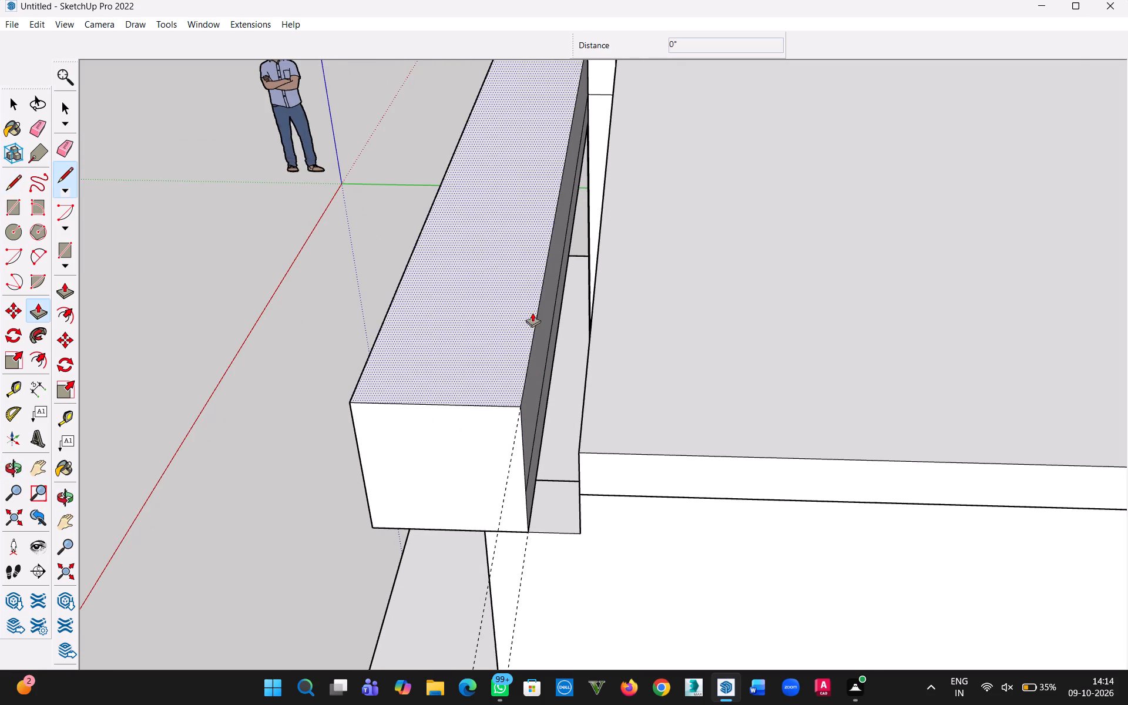
pyautogui.click(546, 315)
pyautogui.moveTo(573, 411); pyautogui.dragTo(625, 302, button='middle')
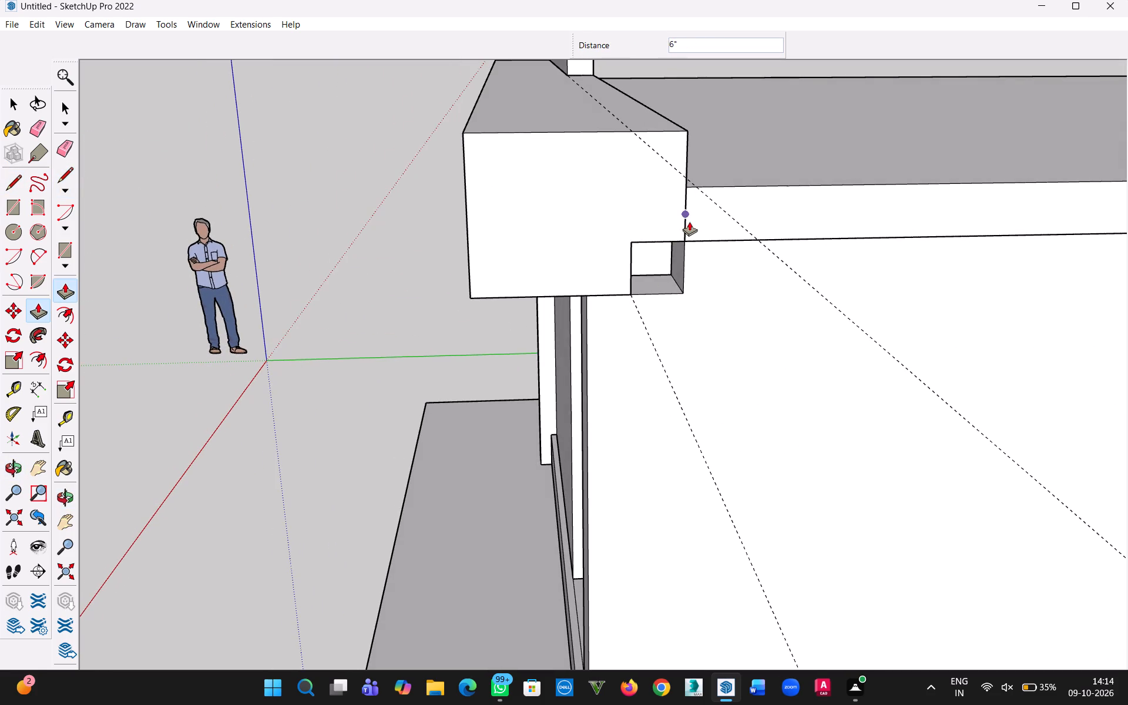
pyautogui.click(689, 221)
pyautogui.click(19, 99)
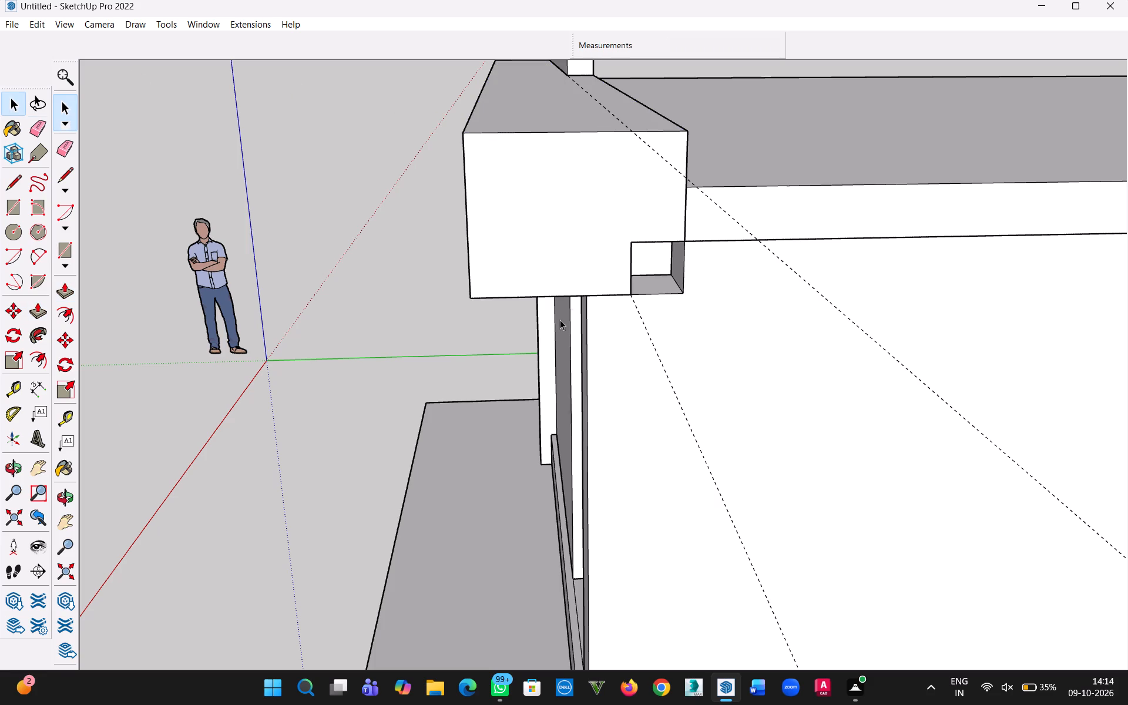
# Open the lower-storey wall group and draw a 9" line along the top edge of the notch's face under the band.
pyautogui.scroll(7, 654, 283)
pyautogui.moveTo(637, 291); pyautogui.dragTo(513, 270, button='middle')
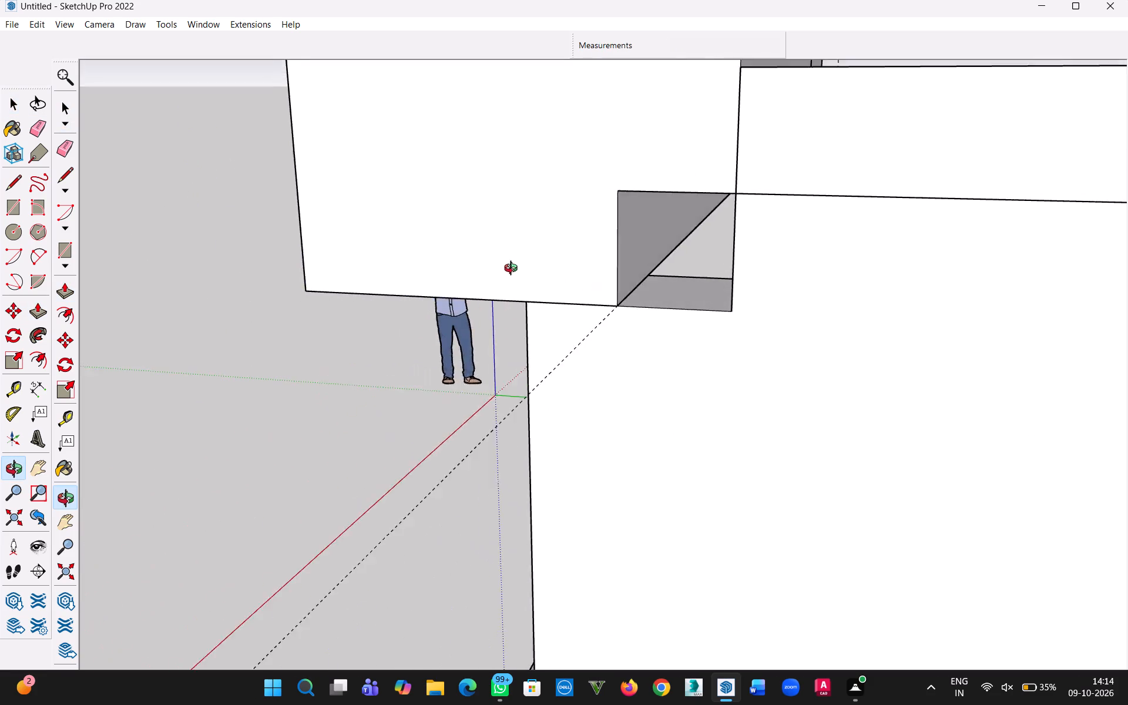
pyautogui.moveTo(513, 270); pyautogui.dragTo(468, 261, button='middle')
pyautogui.scroll(2, 791, 258)
pyautogui.moveTo(649, 310); pyautogui.dragTo(867, 300, button='middle')
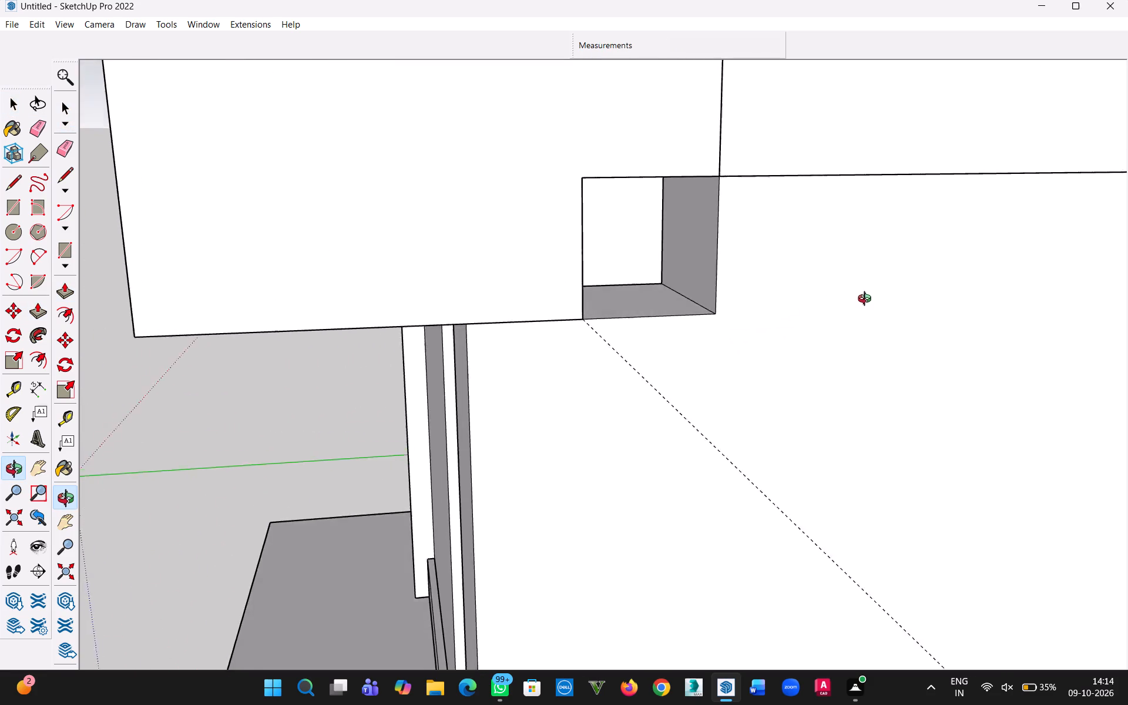
pyautogui.moveTo(867, 300); pyautogui.dragTo(800, 288, button='middle')
pyautogui.moveTo(705, 300); pyautogui.dragTo(743, 298, button='middle')
pyautogui.scroll(5, 714, 290)
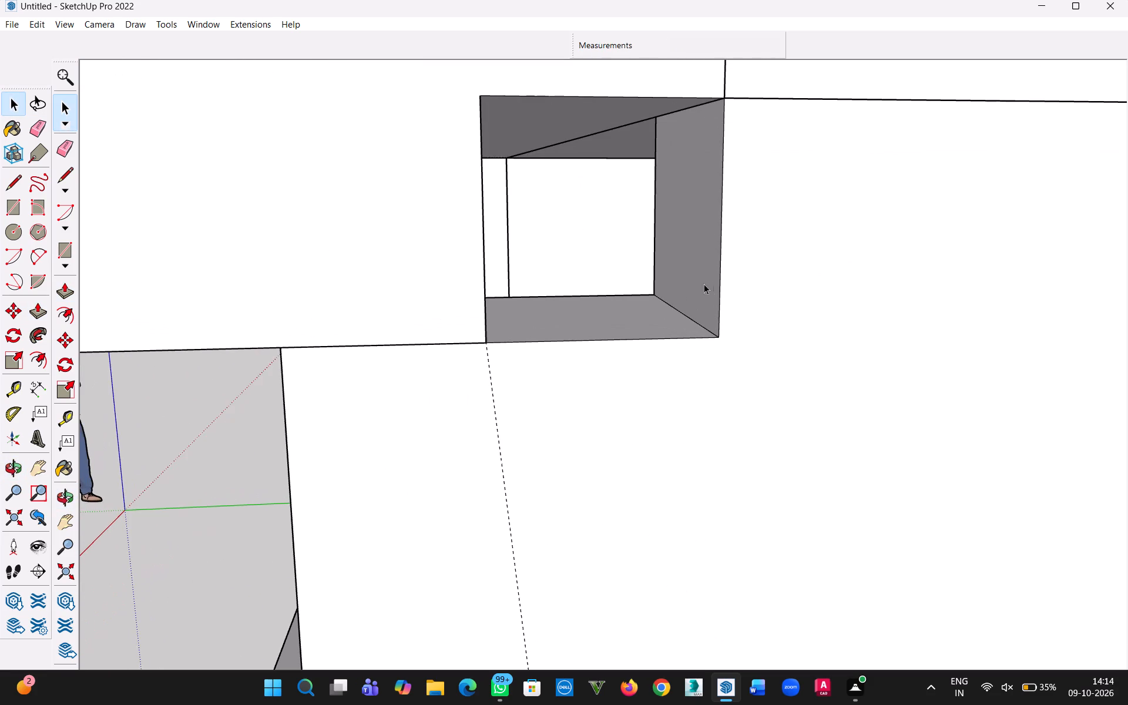
pyautogui.doubleClick(697, 266)
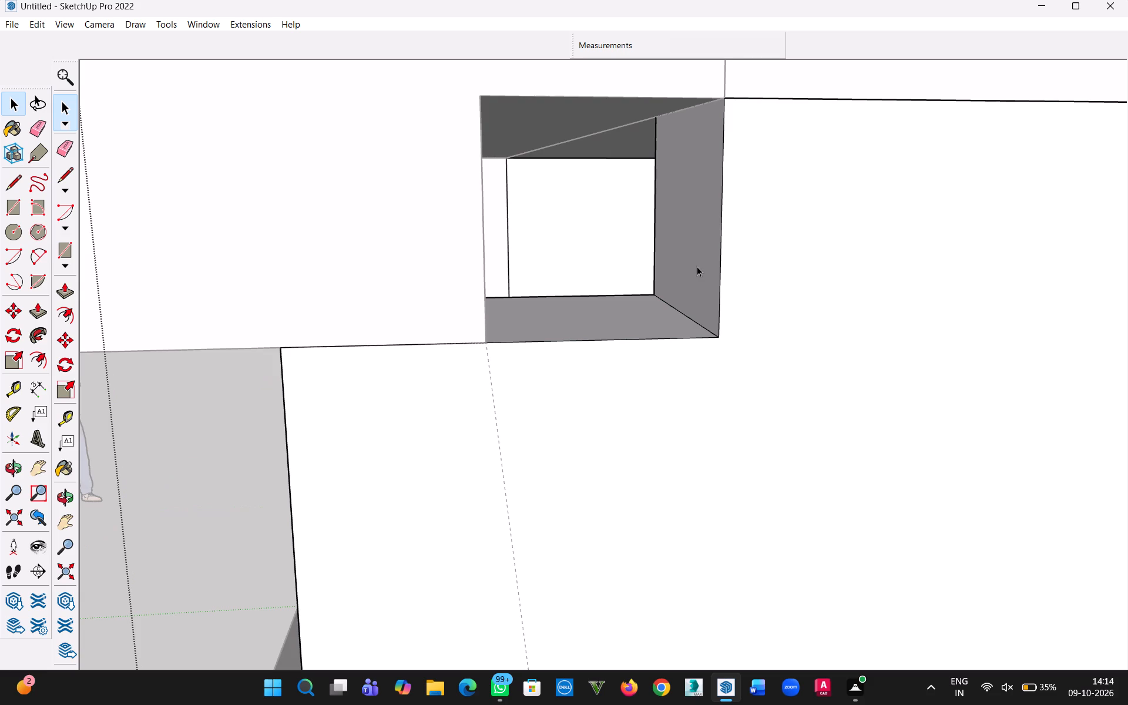
pyautogui.press('l')
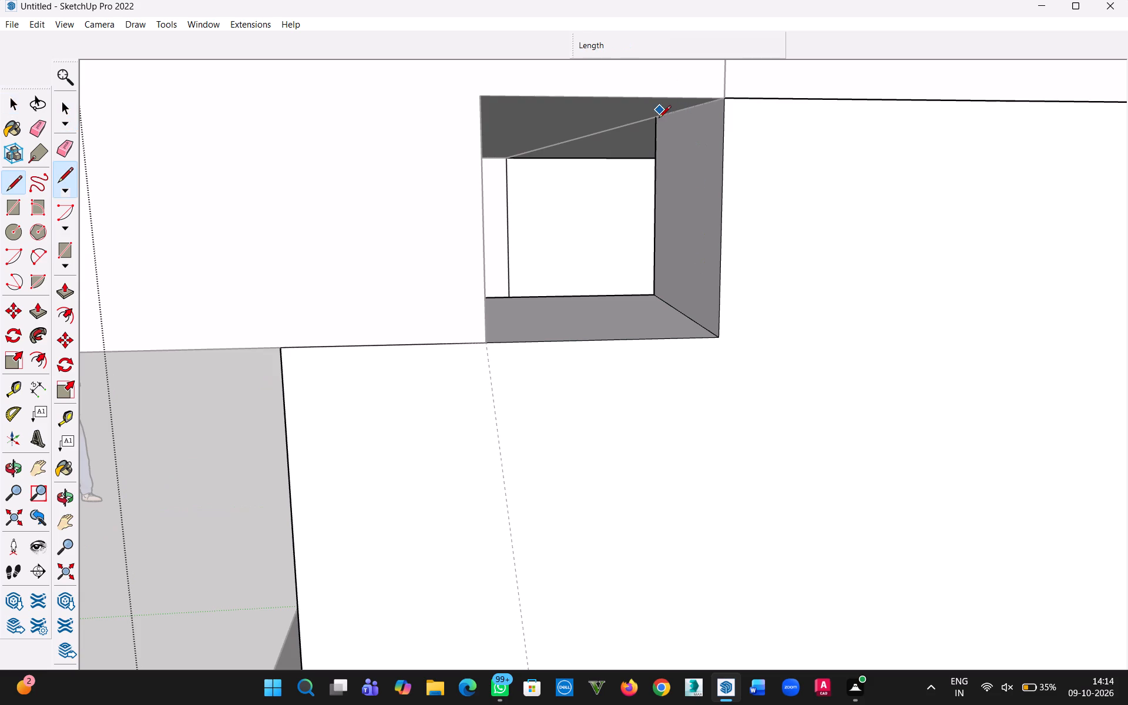
pyautogui.click(660, 120)
pyautogui.click(723, 102)
# Push/Pull the wall's notch face 6" forward to meet the back of the front band.
pyautogui.press('p')
pyautogui.click(680, 204)
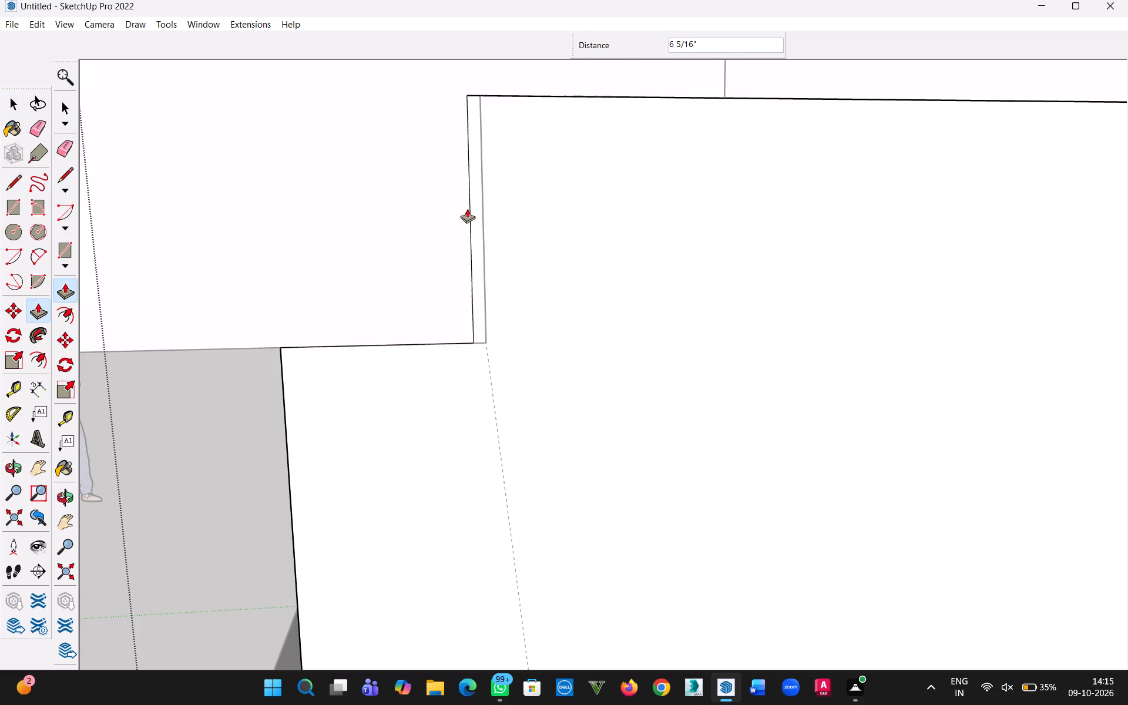
pyautogui.click(487, 214)
# Examine the joint between the front band and the lower wall from below and outside, and leave the wall group.
pyautogui.scroll(-5, 420, 359)
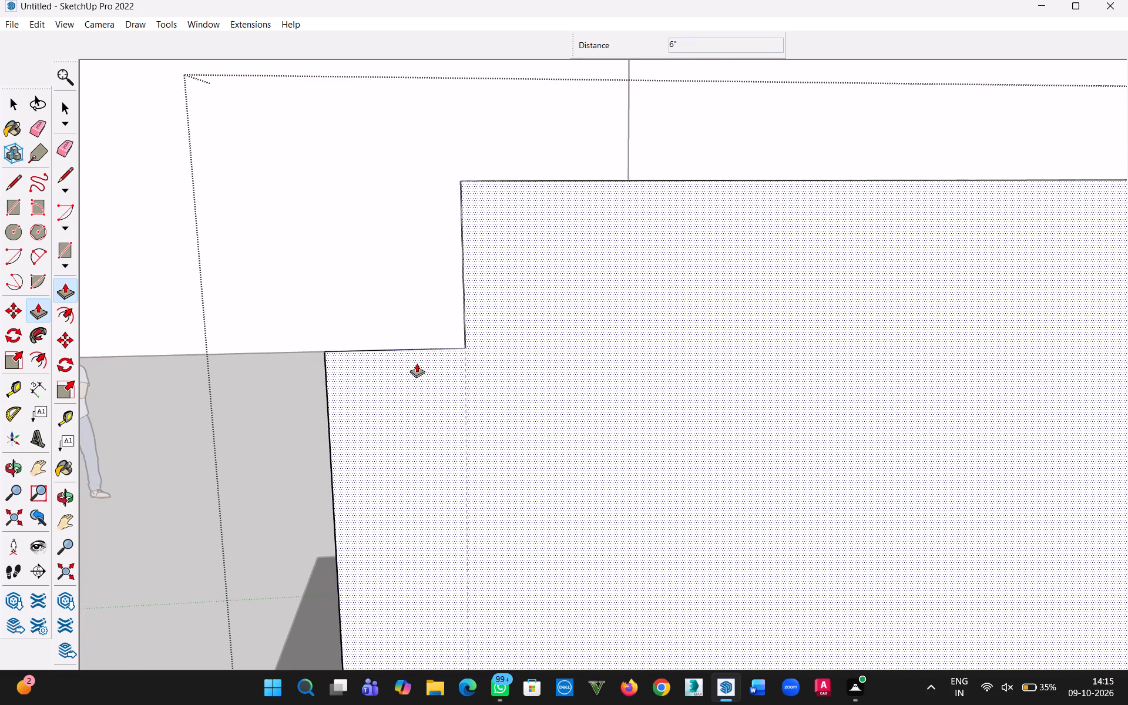
pyautogui.scroll(-3, 417, 363)
pyautogui.moveTo(385, 431); pyautogui.dragTo(1127, 317, button='middle')
pyautogui.moveTo(584, 494); pyautogui.dragTo(891, 468, button='middle')
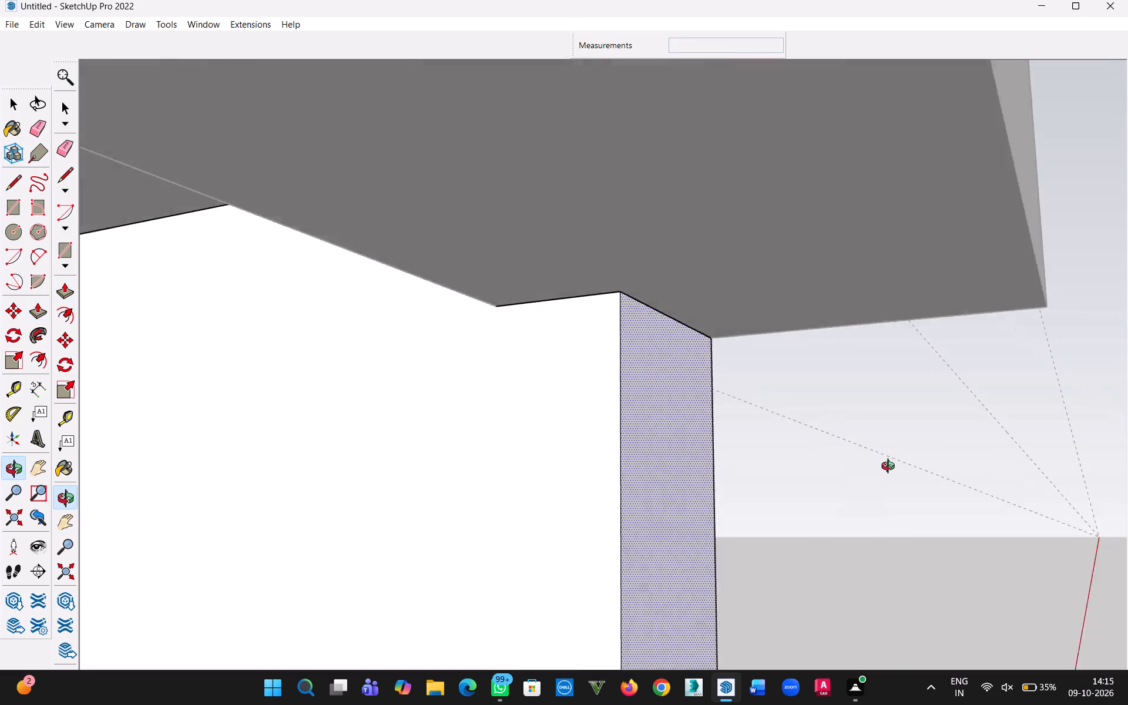
pyautogui.moveTo(891, 468); pyautogui.dragTo(1085, 509, button='middle')
pyautogui.scroll(-5, 562, 444)
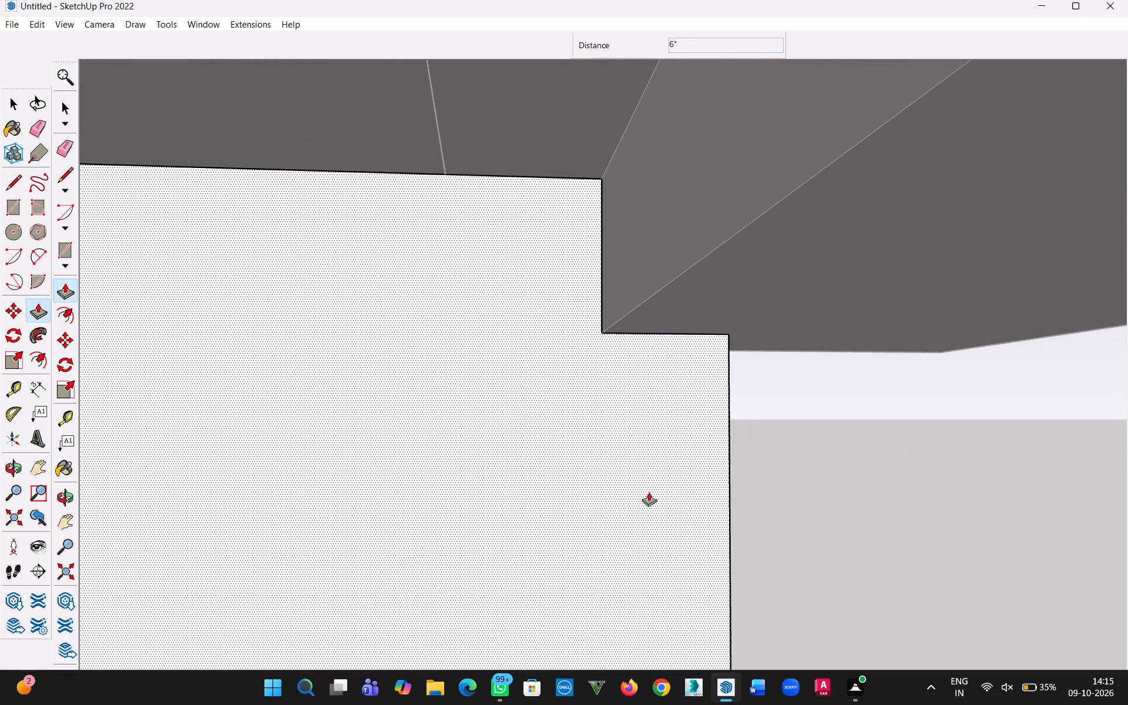
pyautogui.moveTo(649, 493); pyautogui.dragTo(493, 452, button='middle')
pyautogui.scroll(-10, 417, 482)
pyautogui.moveTo(385, 514); pyautogui.dragTo(422, 501, button='middle')
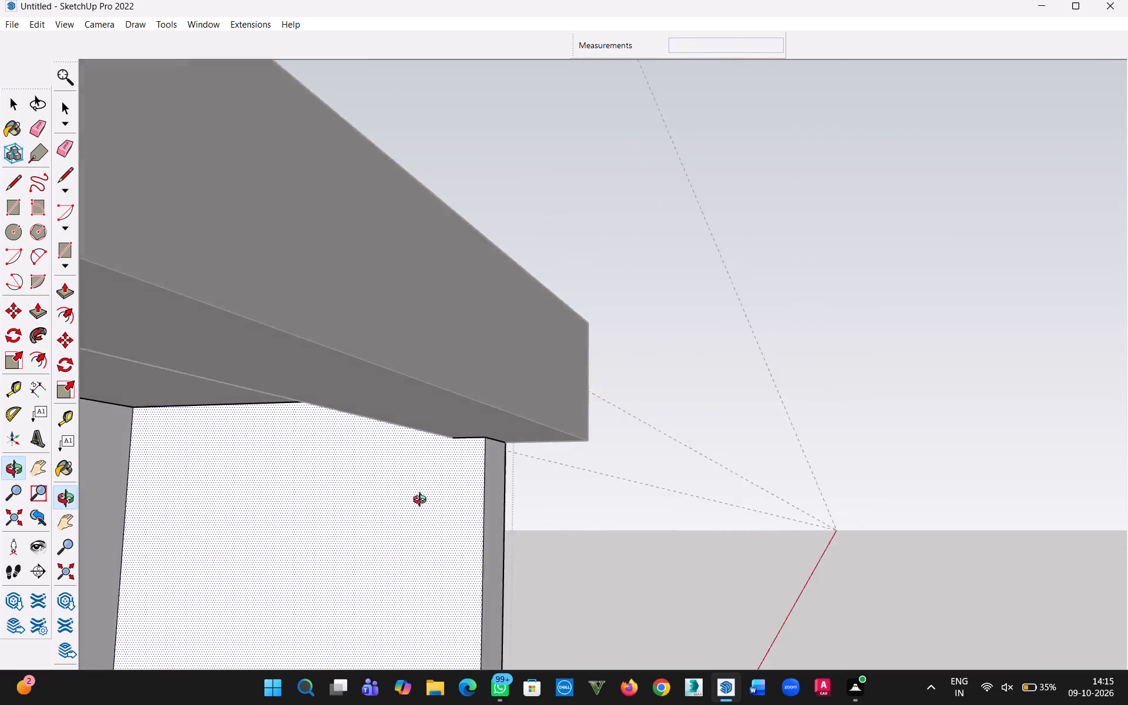
pyautogui.moveTo(422, 501); pyautogui.dragTo(706, 518, button='middle')
pyautogui.moveTo(706, 518); pyautogui.dragTo(624, 452, button='middle')
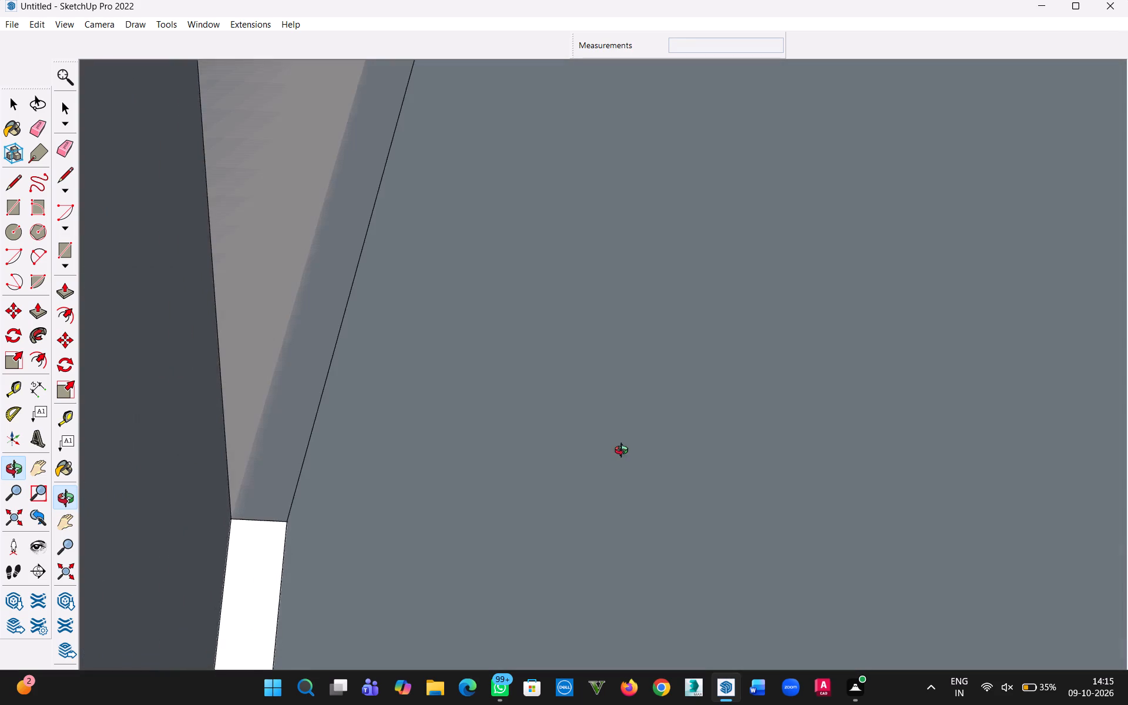
pyautogui.moveTo(624, 452); pyautogui.dragTo(626, 462, button='middle')
pyautogui.scroll(-8, 566, 513)
pyautogui.click(8, 108)
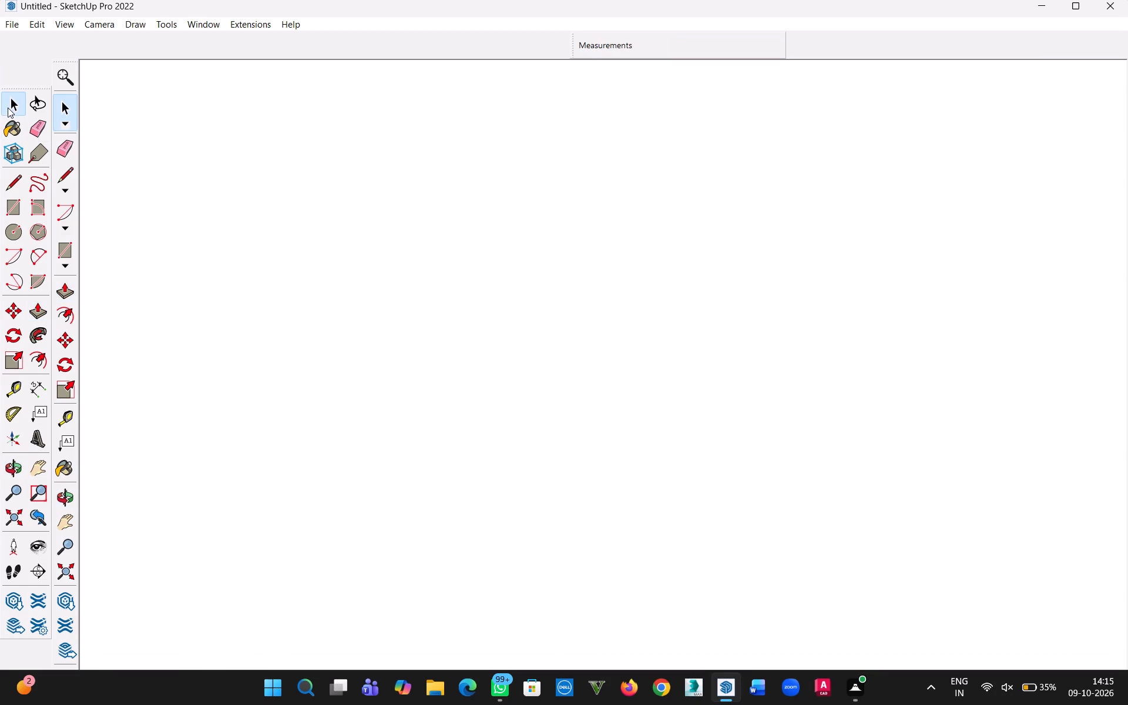
pyautogui.click(12, 519)
pyautogui.scroll(-3, 728, 381)
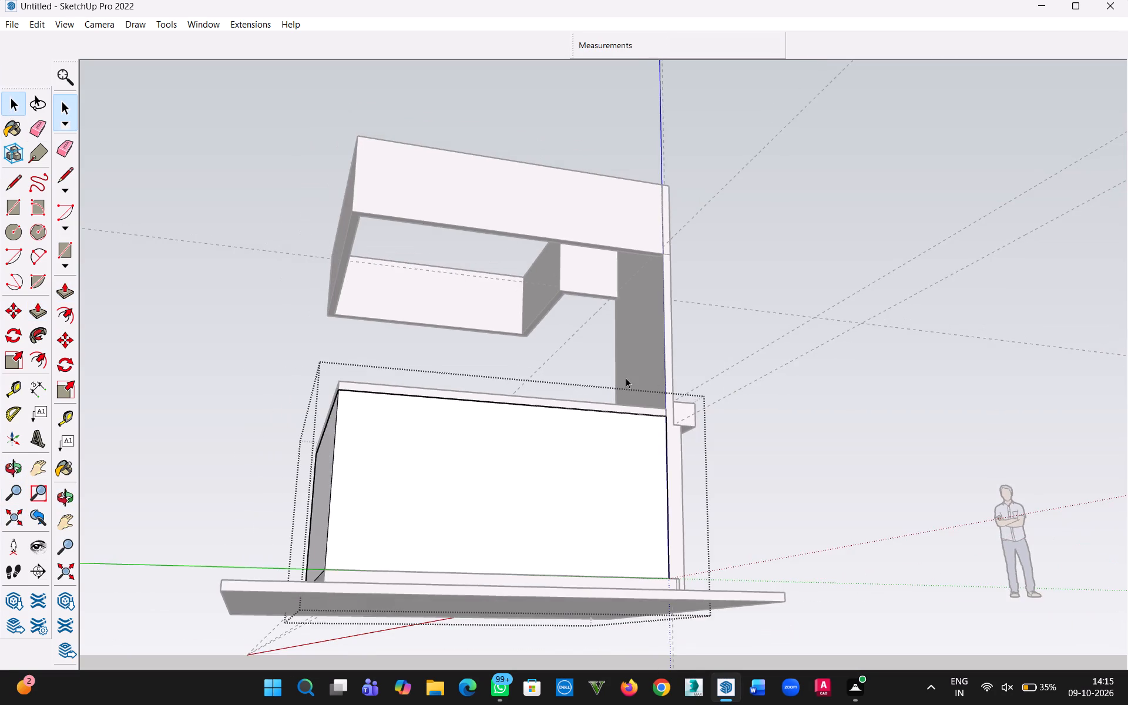
pyautogui.moveTo(626, 378); pyautogui.dragTo(562, 511, button='middle')
pyautogui.scroll(16, 755, 393)
pyautogui.moveTo(650, 476); pyautogui.dragTo(597, 380, button='middle')
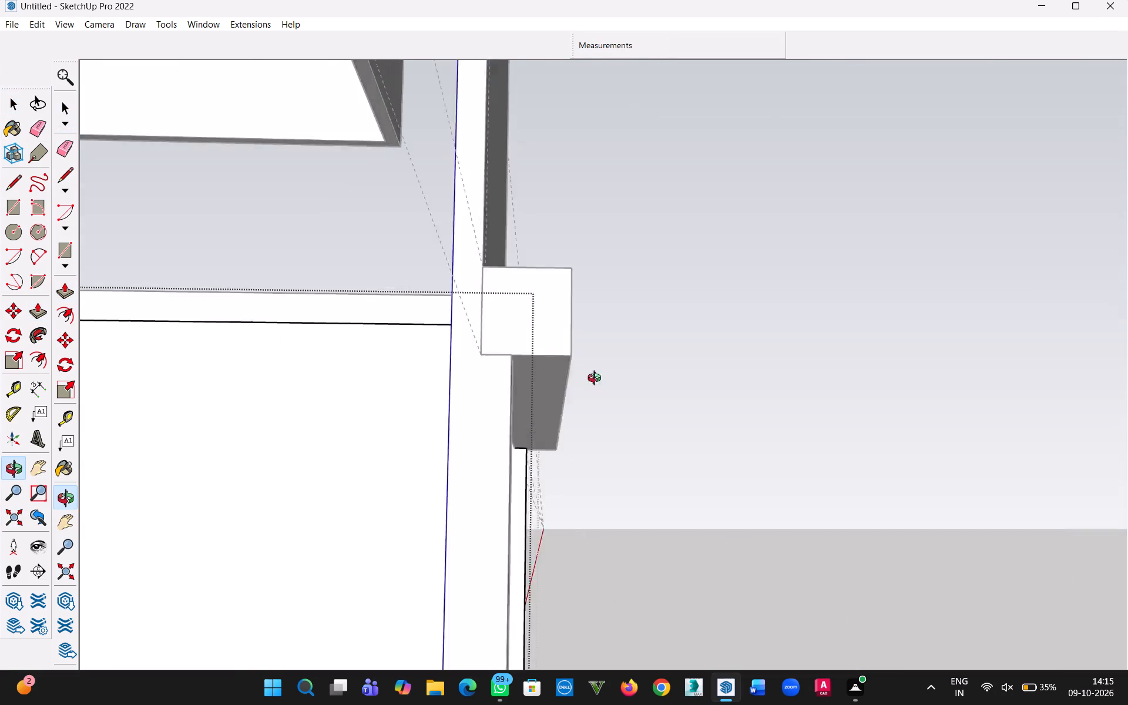
pyautogui.moveTo(597, 380); pyautogui.dragTo(474, 370, button='middle')
pyautogui.scroll(9, 540, 476)
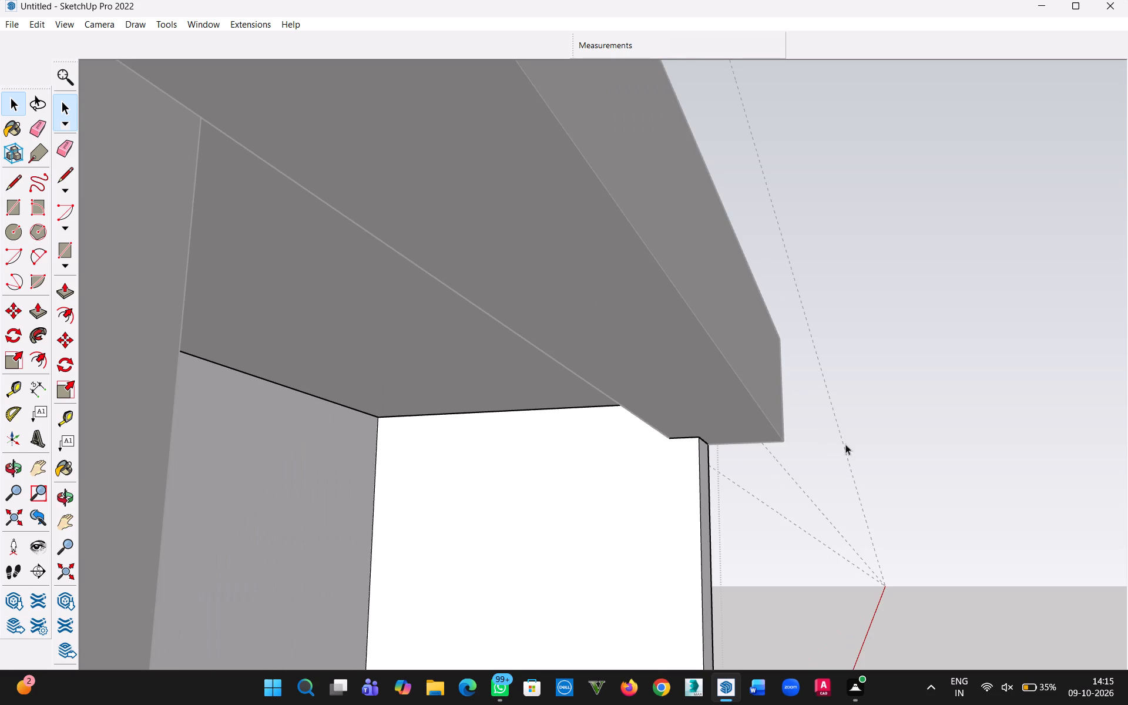
pyautogui.click(934, 410)
pyautogui.moveTo(703, 495); pyautogui.dragTo(597, 407, button='middle')
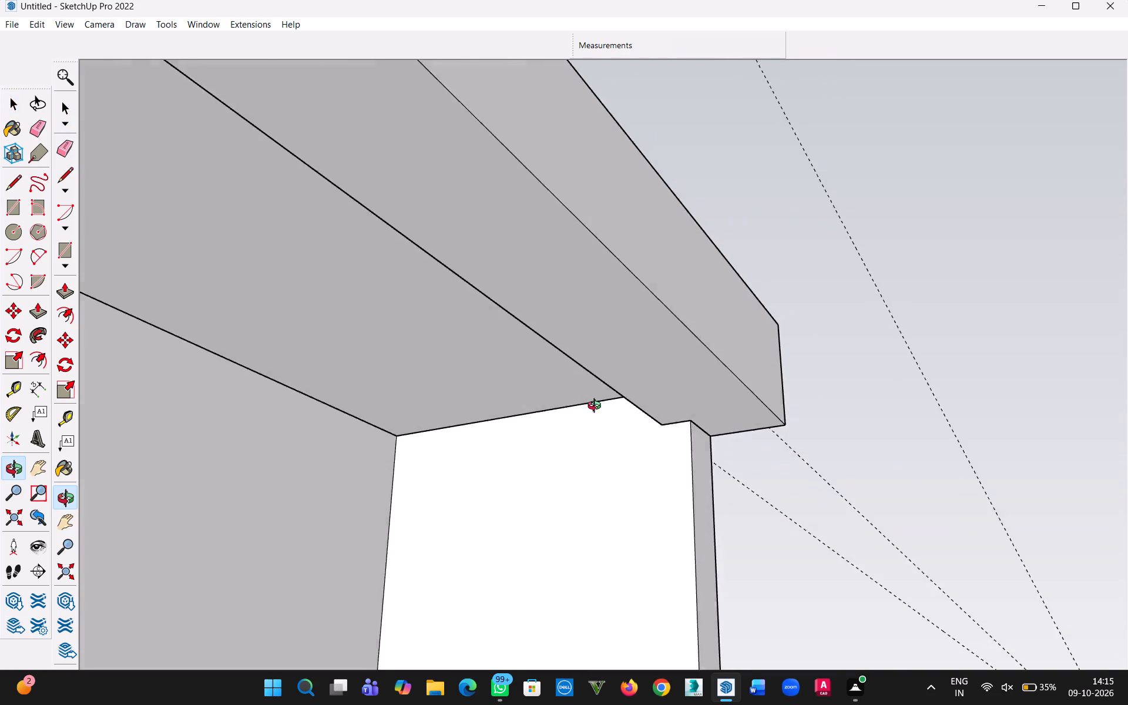
# Examine the joint between the front band and the lower-storey wall from below, inside and at the side-wall corners.
pyautogui.moveTo(597, 407); pyautogui.dragTo(378, 446, button='middle')
pyautogui.press('h')
pyautogui.moveTo(455, 474); pyautogui.dragTo(854, 433)
pyautogui.moveTo(875, 425); pyautogui.dragTo(743, 421, button='middle')
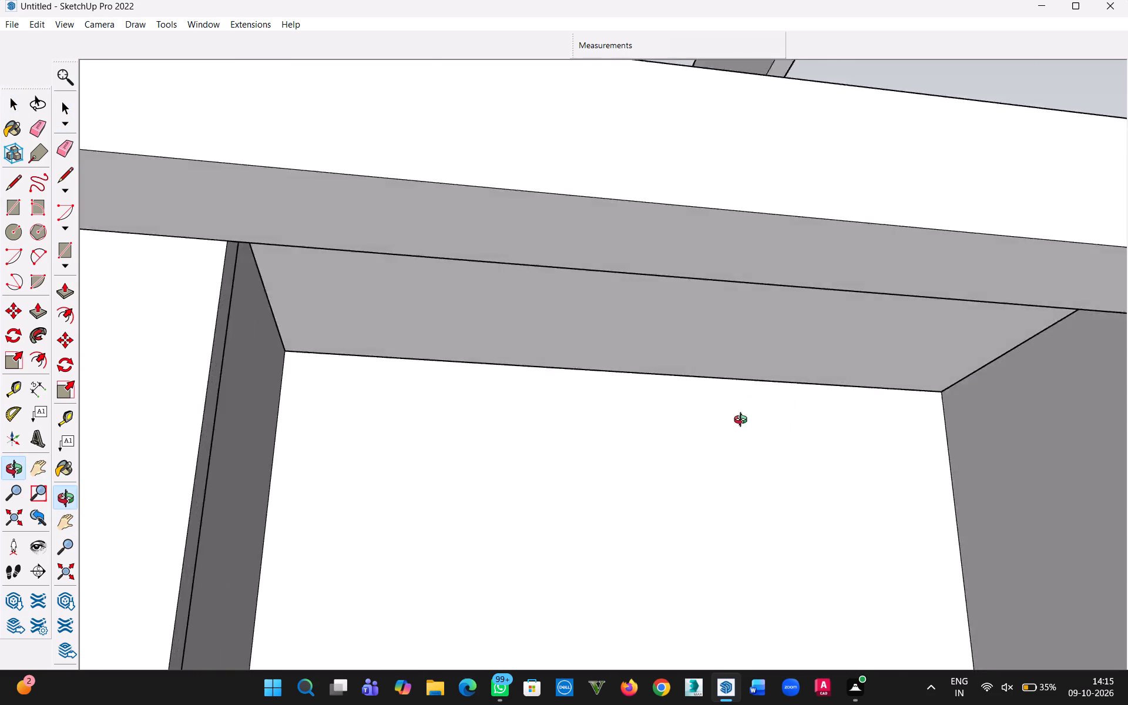
pyautogui.moveTo(743, 421); pyautogui.dragTo(538, 370, button='middle')
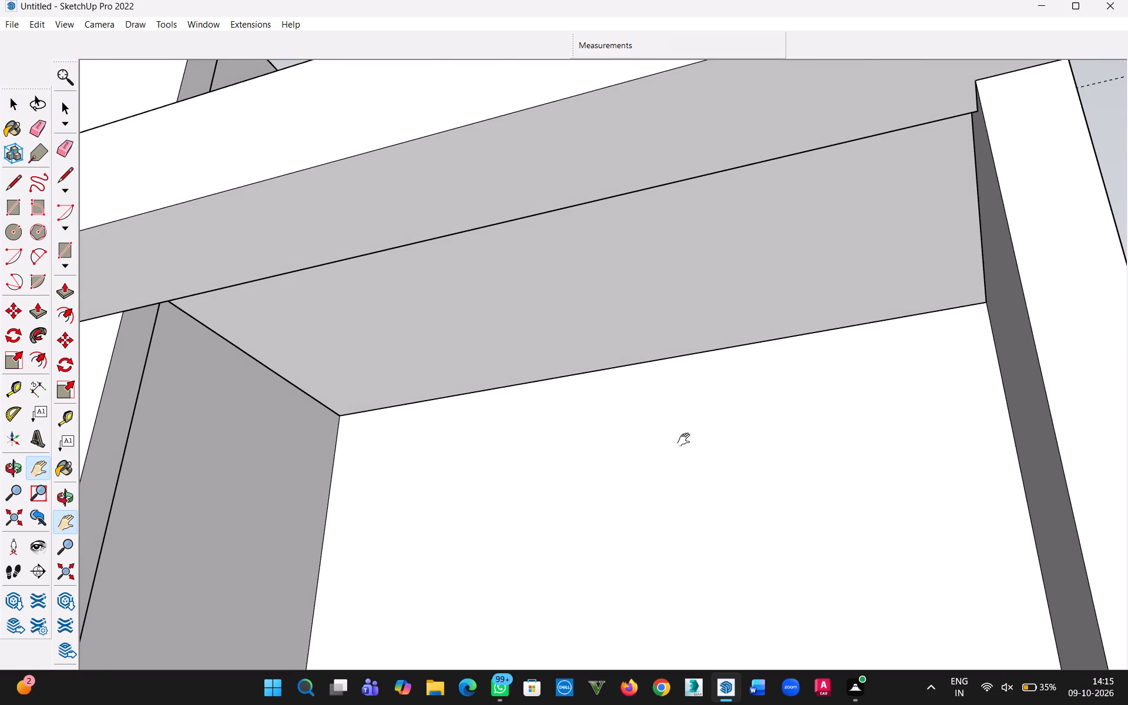
pyautogui.scroll(-1, 685, 445)
pyautogui.moveTo(687, 471); pyautogui.dragTo(1052, 447, button='middle')
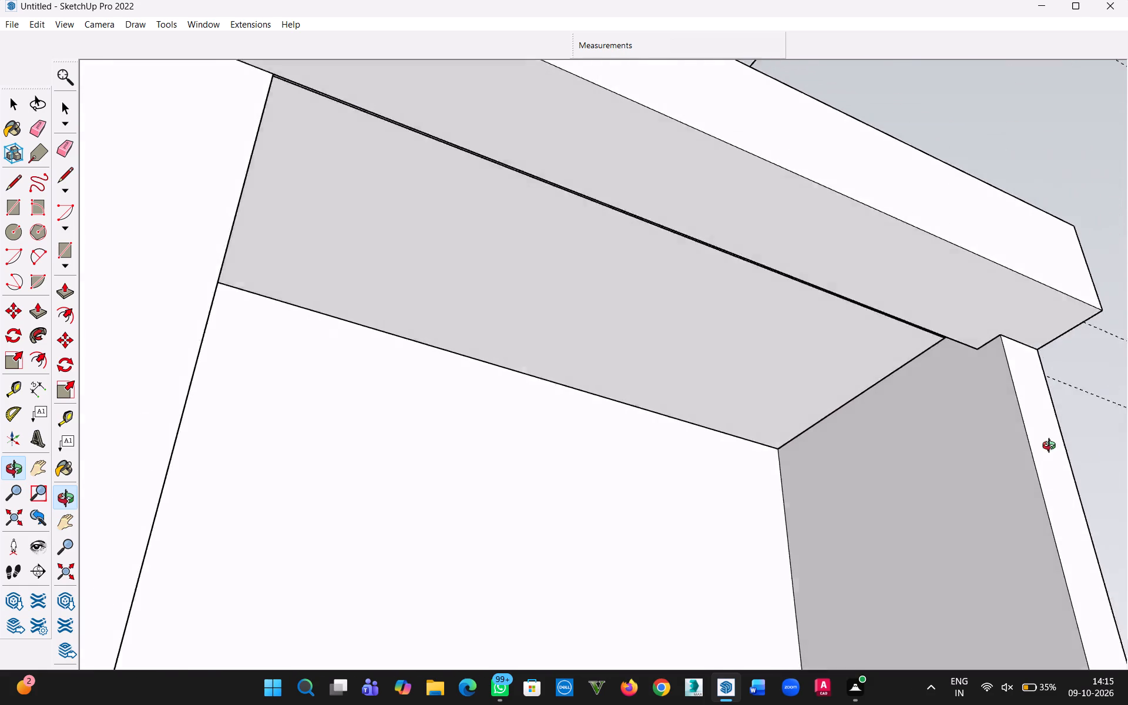
pyautogui.moveTo(1052, 447); pyautogui.dragTo(1065, 466, button='middle')
pyautogui.scroll(2, 921, 445)
pyautogui.moveTo(827, 430); pyautogui.dragTo(1025, 489, button='middle')
pyautogui.moveTo(790, 390); pyautogui.dragTo(823, 409, button='middle')
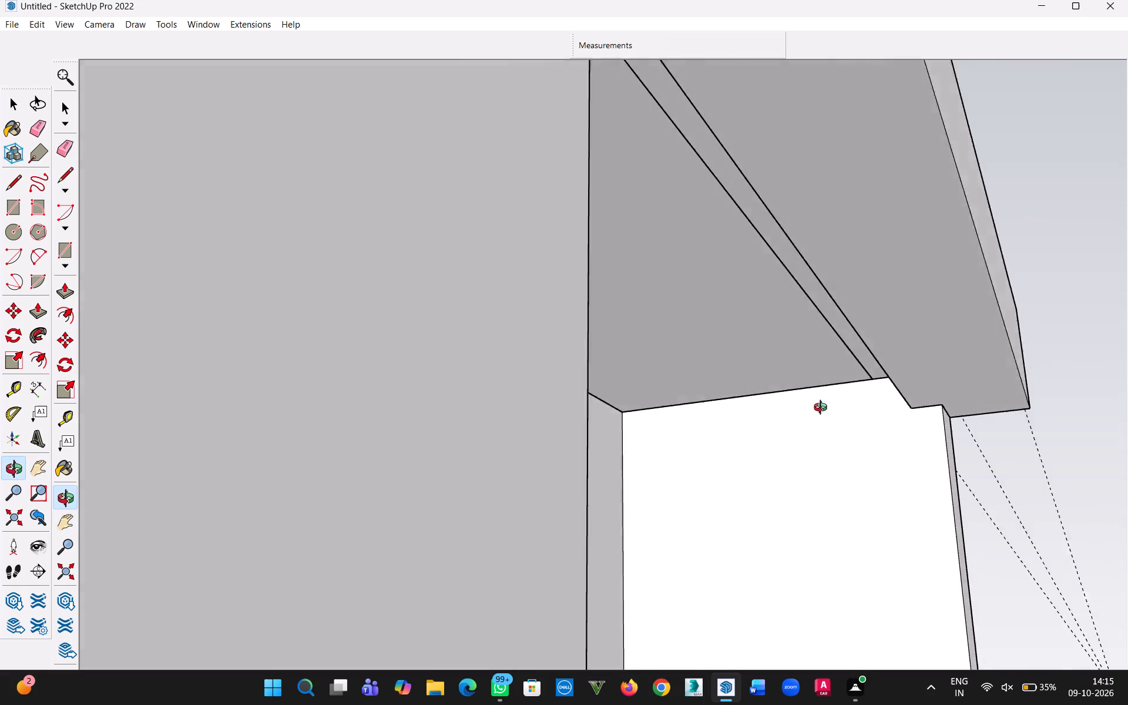
pyautogui.moveTo(823, 409); pyautogui.dragTo(741, 423, button='middle')
pyautogui.press('h')
pyautogui.moveTo(748, 443); pyautogui.dragTo(748, 465, button='middle')
pyautogui.scroll(12, 776, 509)
pyautogui.moveTo(762, 464); pyautogui.dragTo(825, 485, button='middle')
pyautogui.moveTo(837, 491); pyautogui.dragTo(924, 528, button='middle')
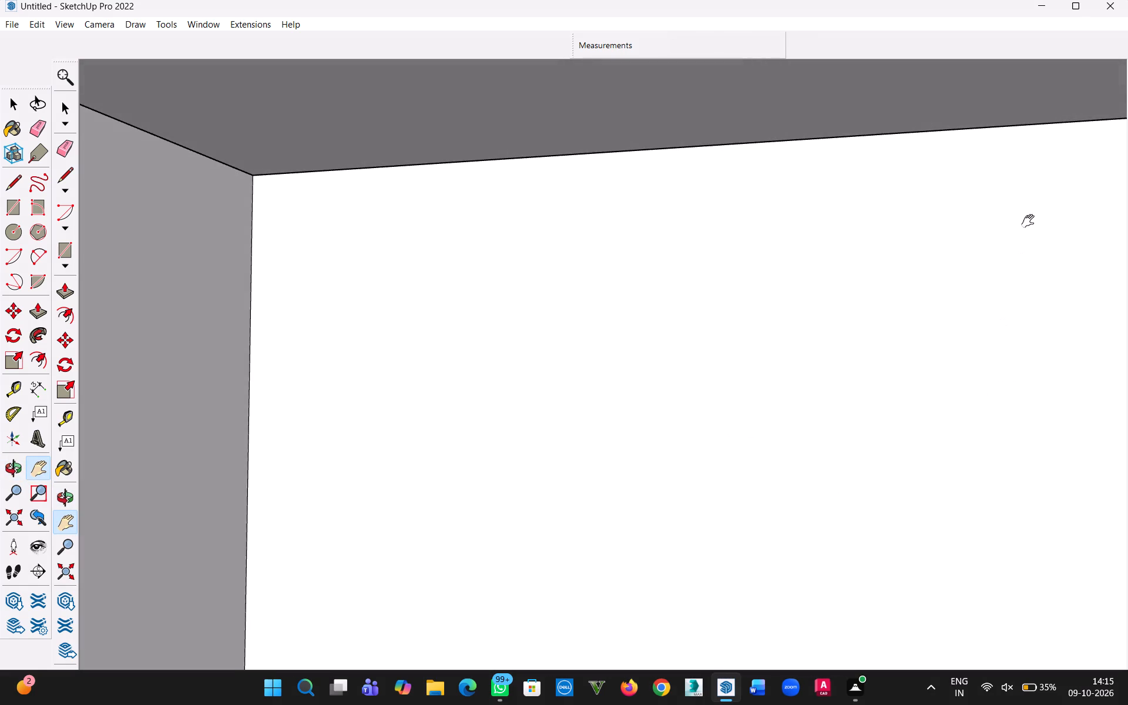
pyautogui.moveTo(1020, 233); pyautogui.dragTo(594, 388)
pyautogui.moveTo(602, 385); pyautogui.dragTo(753, 393, button='middle')
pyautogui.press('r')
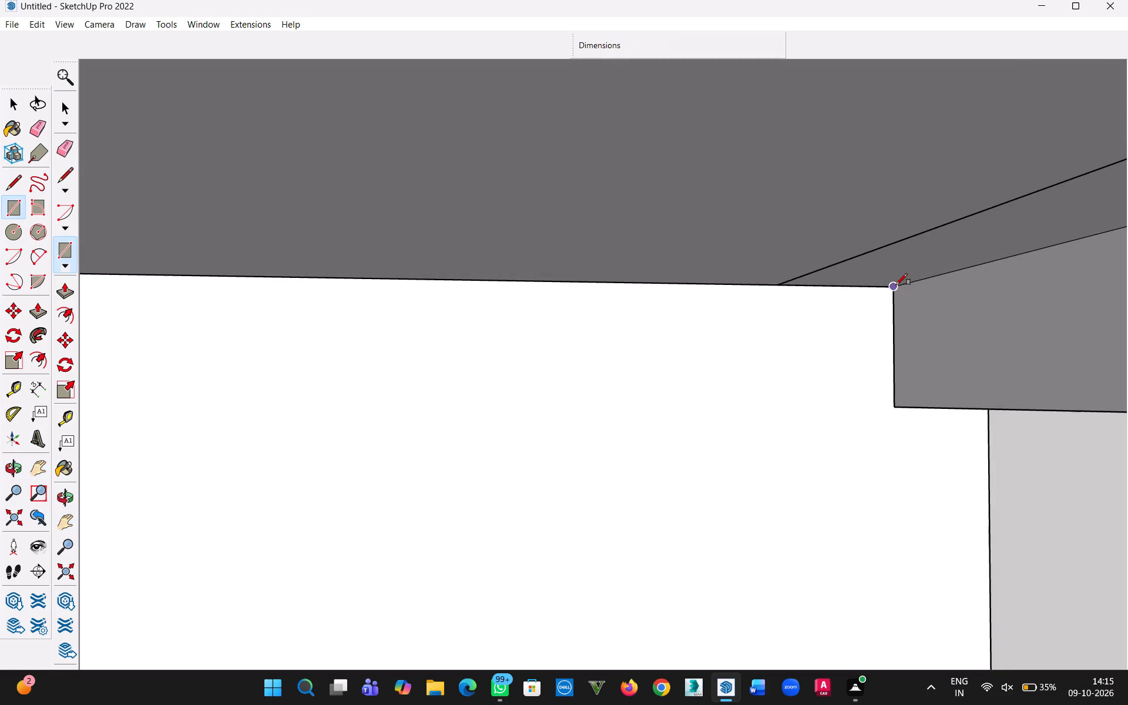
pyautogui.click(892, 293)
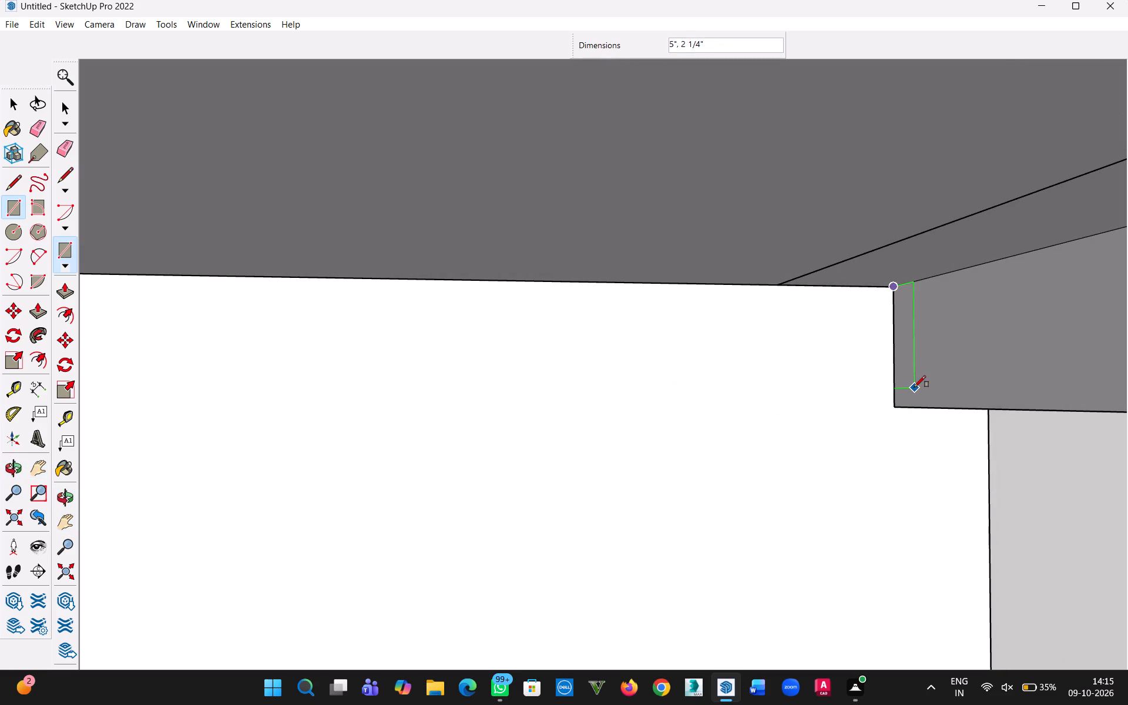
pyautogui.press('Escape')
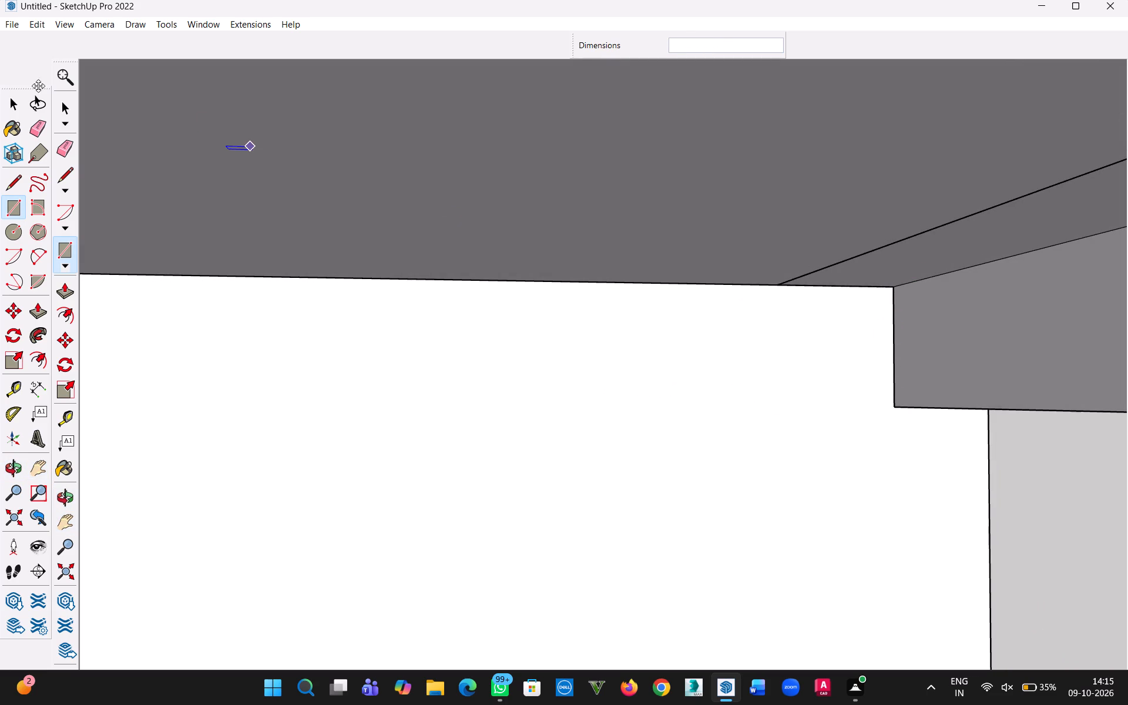
# Select the front band's back face and draw a line along its top edge, from one side wall's corner to the other.
pyautogui.click(16, 98)
pyautogui.doubleClick(983, 342)
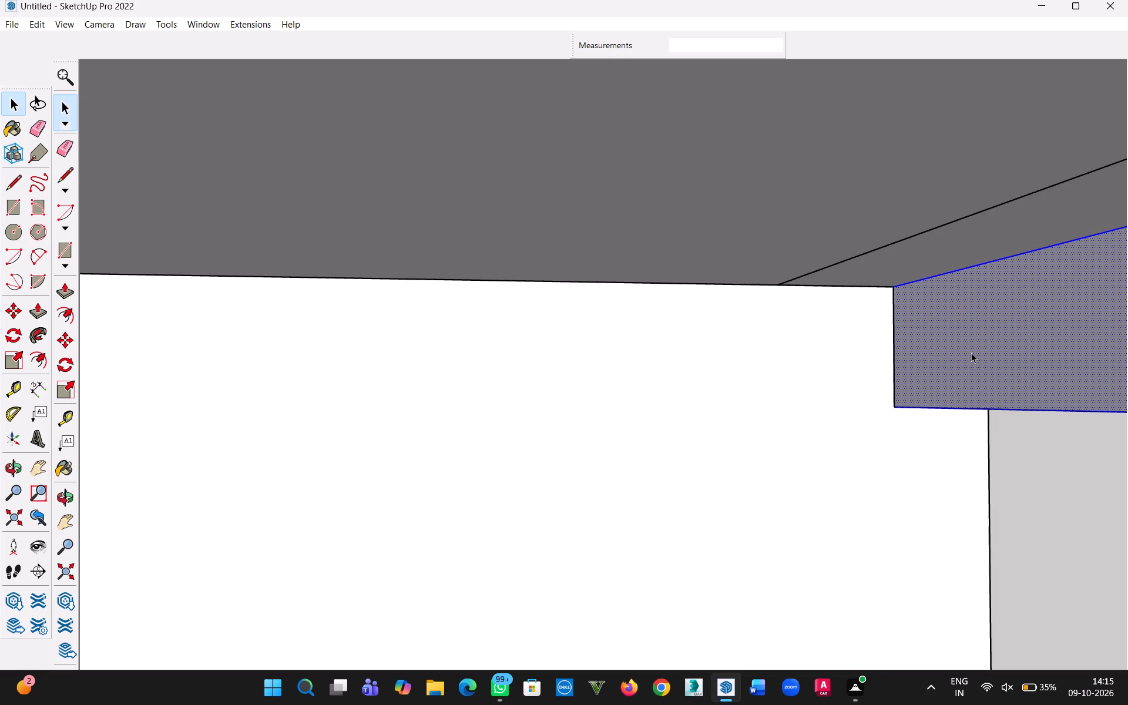
pyautogui.scroll(-6, 944, 355)
pyautogui.press('l')
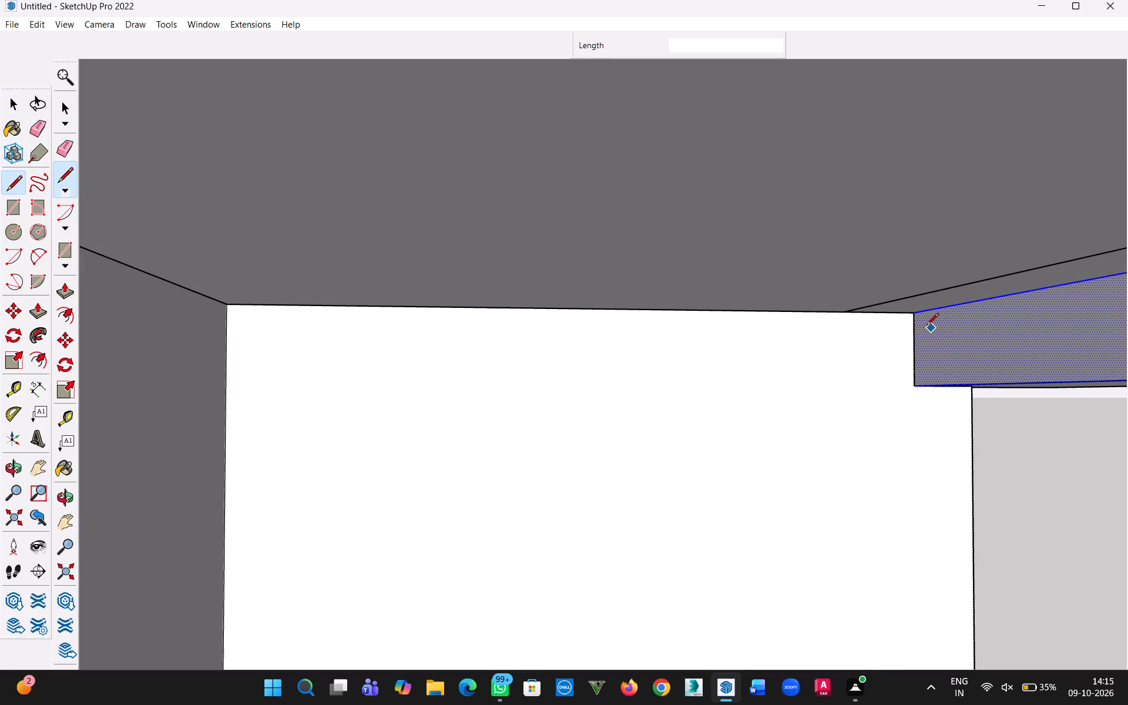
pyautogui.click(915, 318)
pyautogui.press('h')
pyautogui.moveTo(1043, 305); pyautogui.dragTo(952, 317)
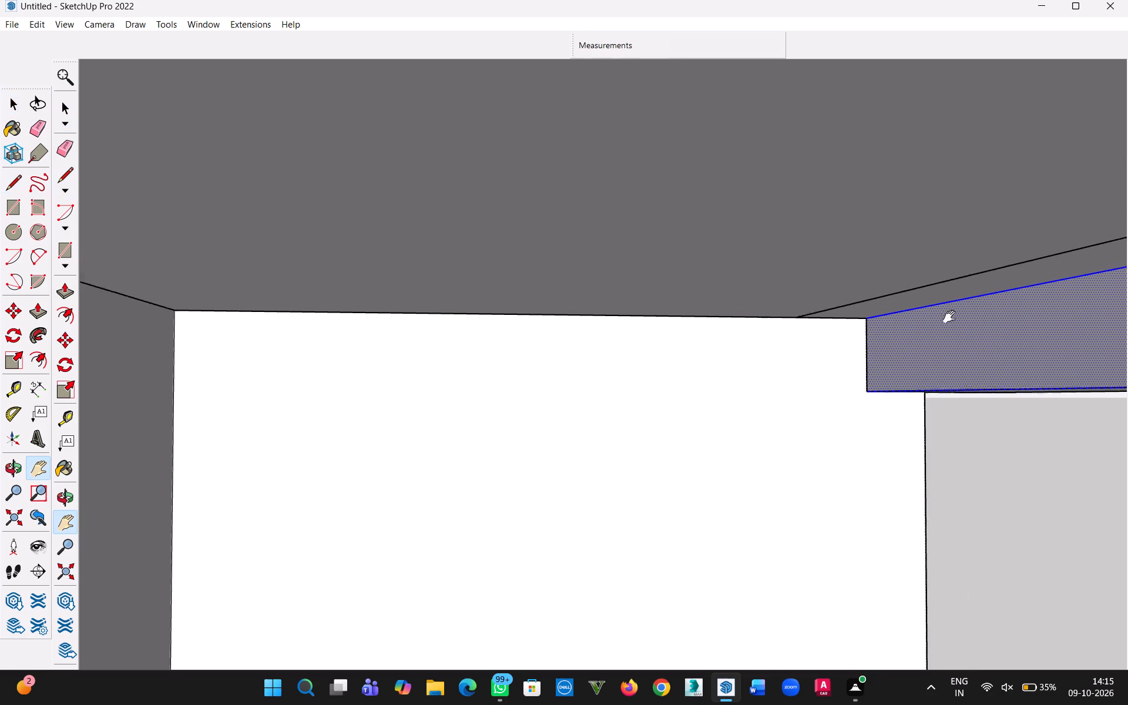
pyautogui.moveTo(952, 317); pyautogui.dragTo(580, 291)
pyautogui.scroll(-4, 591, 310)
pyautogui.moveTo(749, 435); pyautogui.dragTo(704, 448, button='middle')
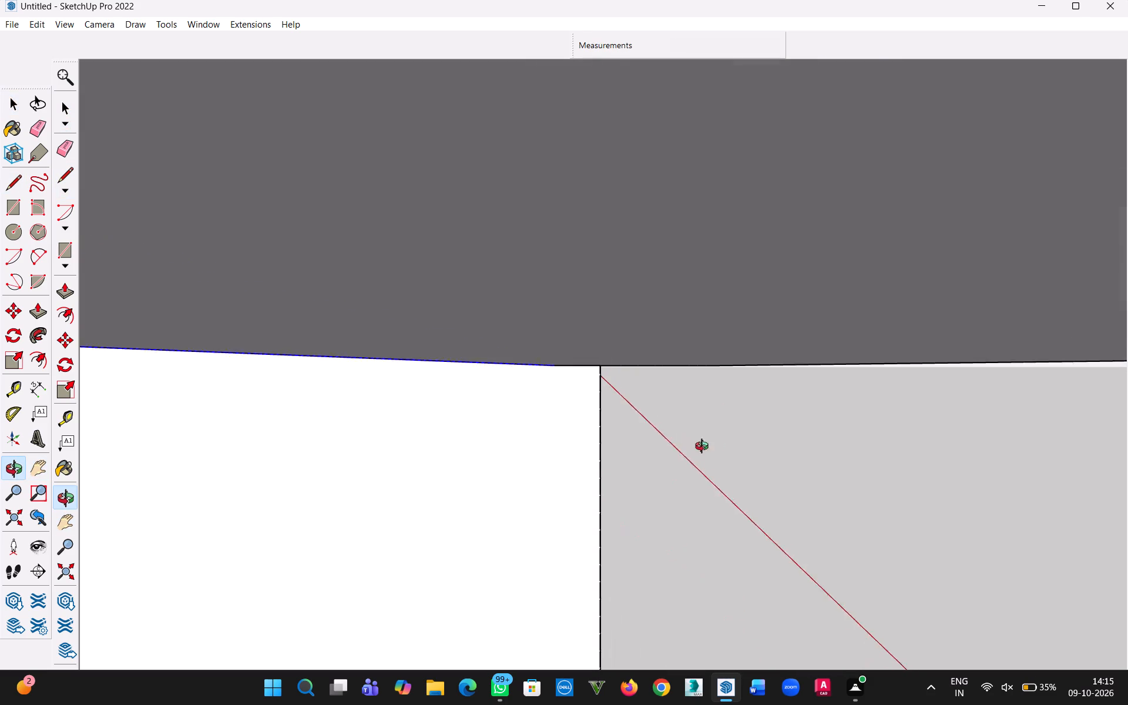
pyautogui.moveTo(704, 448); pyautogui.dragTo(931, 478, button='middle')
pyautogui.moveTo(931, 478); pyautogui.dragTo(803, 380, button='middle')
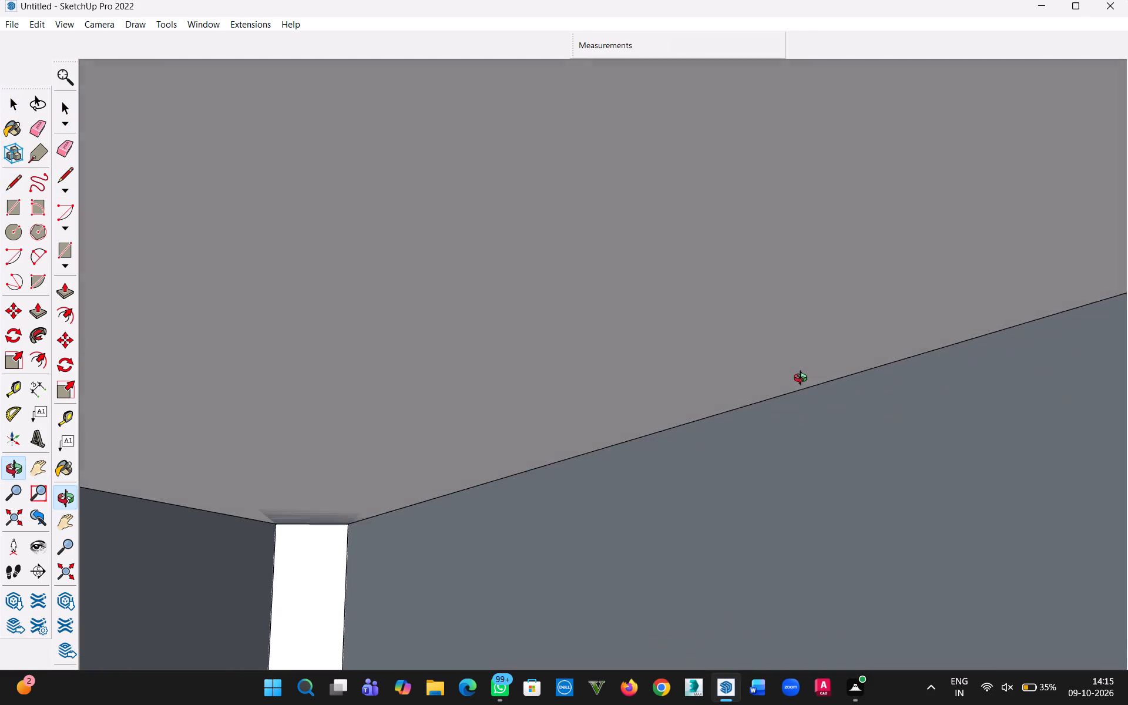
pyautogui.moveTo(803, 380); pyautogui.dragTo(803, 357, button='middle')
pyautogui.scroll(-6, 780, 472)
pyautogui.moveTo(795, 538); pyautogui.dragTo(776, 512, button='middle')
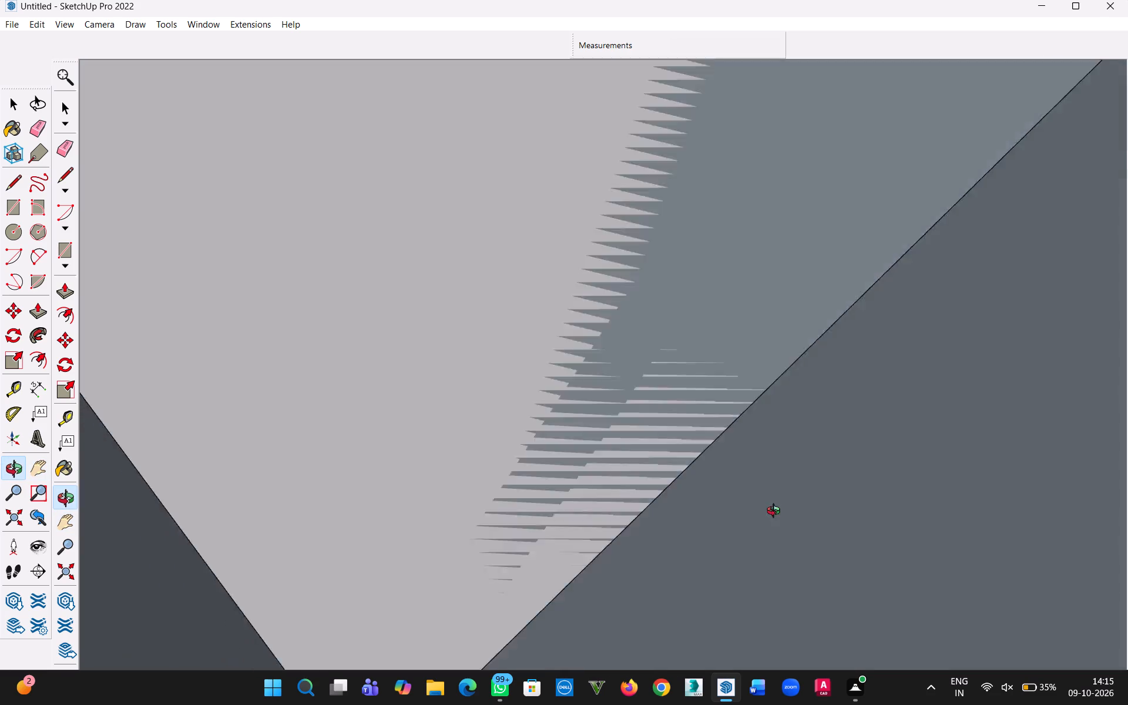
pyautogui.moveTo(776, 512); pyautogui.dragTo(785, 680, button='middle')
pyautogui.scroll(20, 840, 571)
pyautogui.scroll(6, 840, 571)
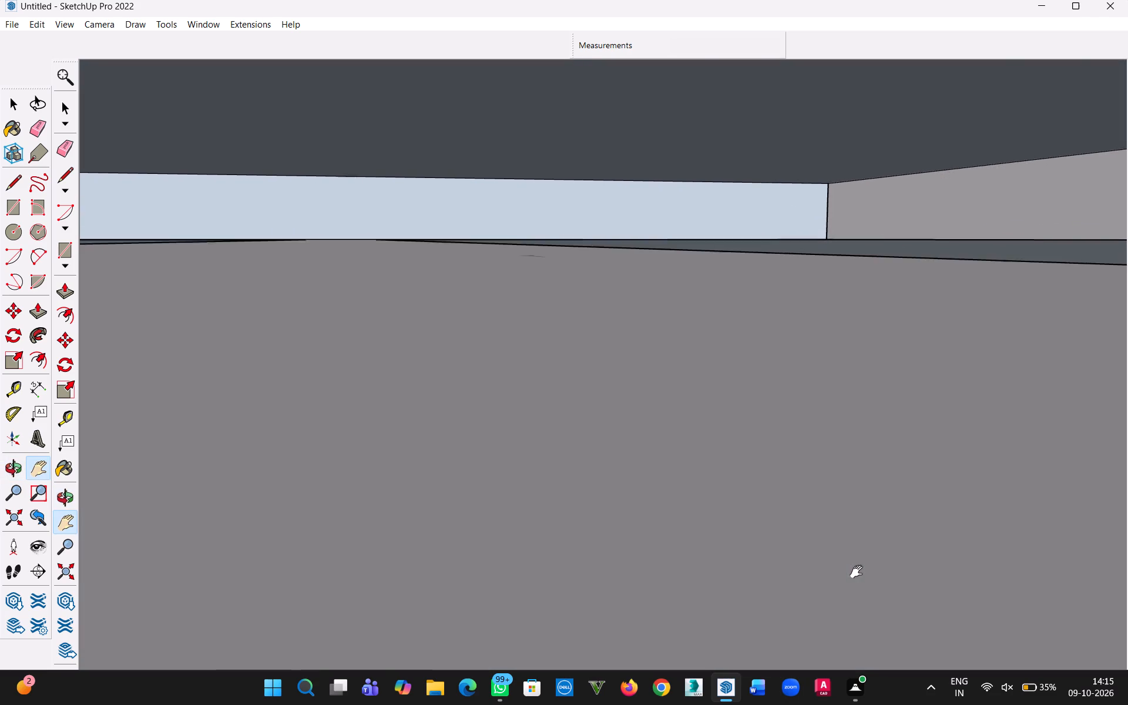
pyautogui.scroll(20, 859, 572)
pyautogui.scroll(20, 859, 572)
pyautogui.scroll(5, 859, 572)
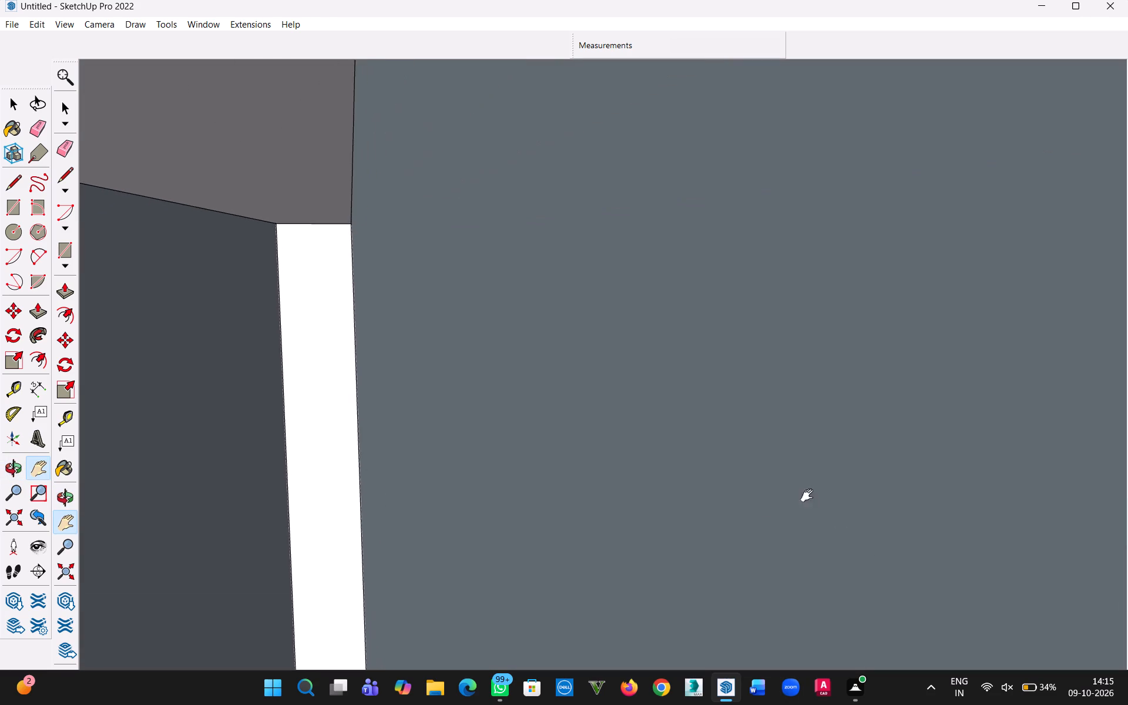
pyautogui.moveTo(800, 476); pyautogui.dragTo(679, 497, button='middle')
pyautogui.moveTo(1026, 455); pyautogui.dragTo(1004, 458)
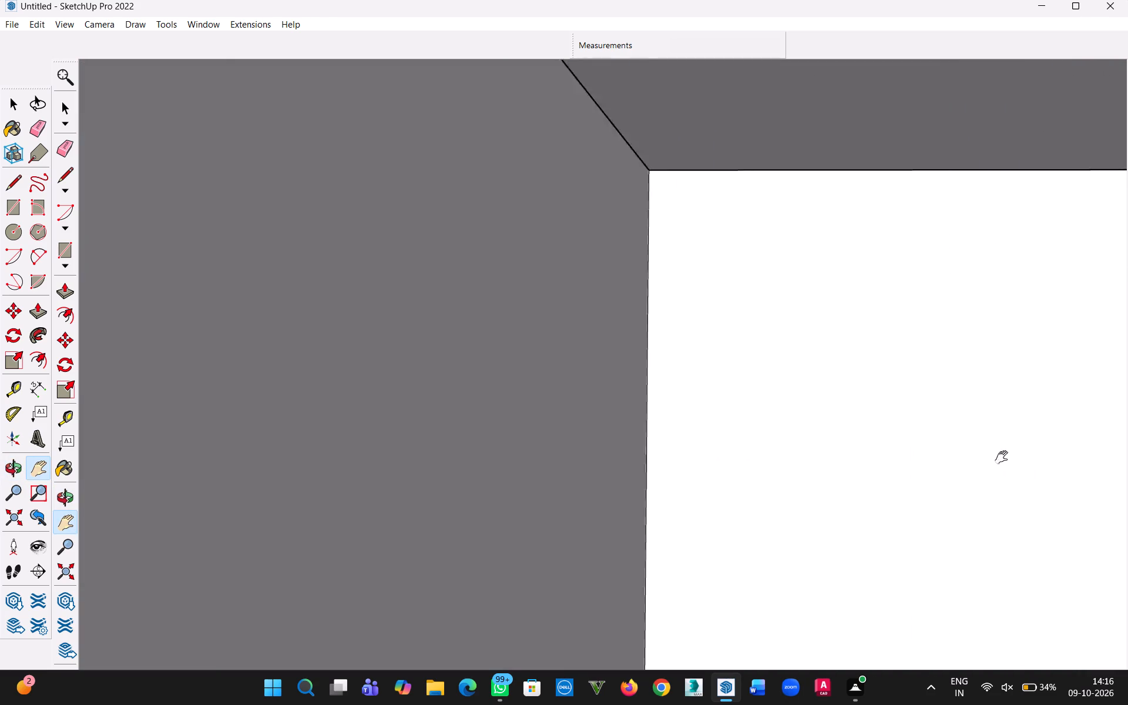
pyautogui.moveTo(1004, 458); pyautogui.dragTo(754, 315)
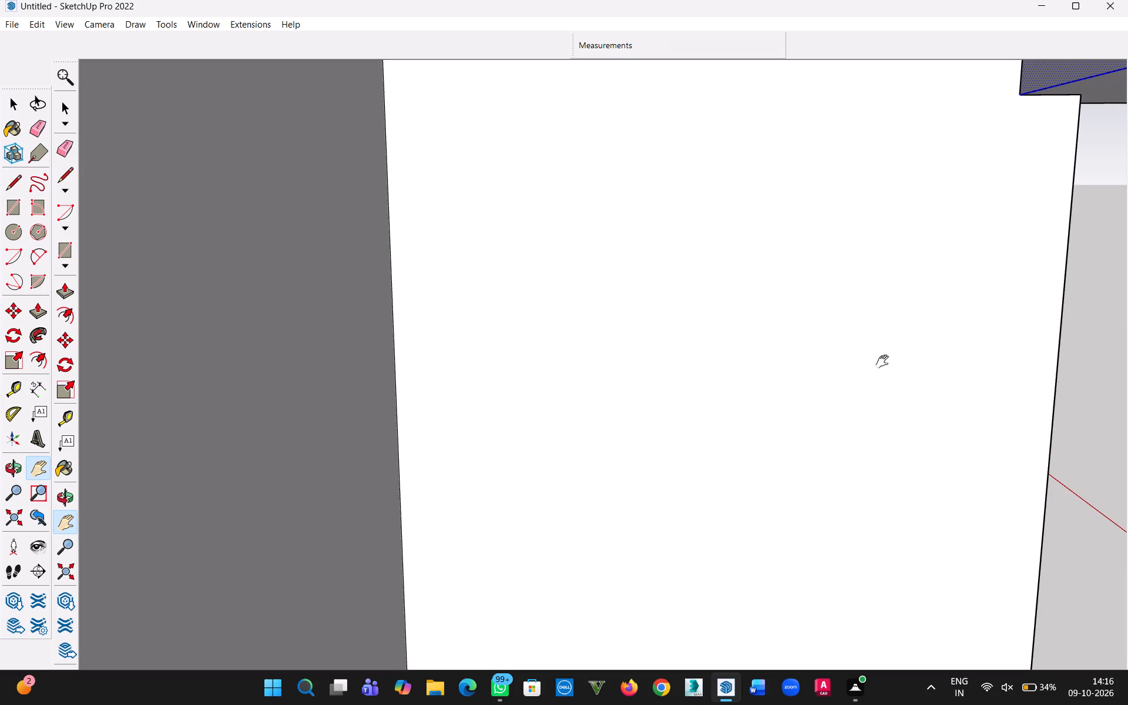
pyautogui.moveTo(958, 362); pyautogui.dragTo(677, 419)
pyautogui.moveTo(677, 419); pyautogui.dragTo(1023, 436, button='middle')
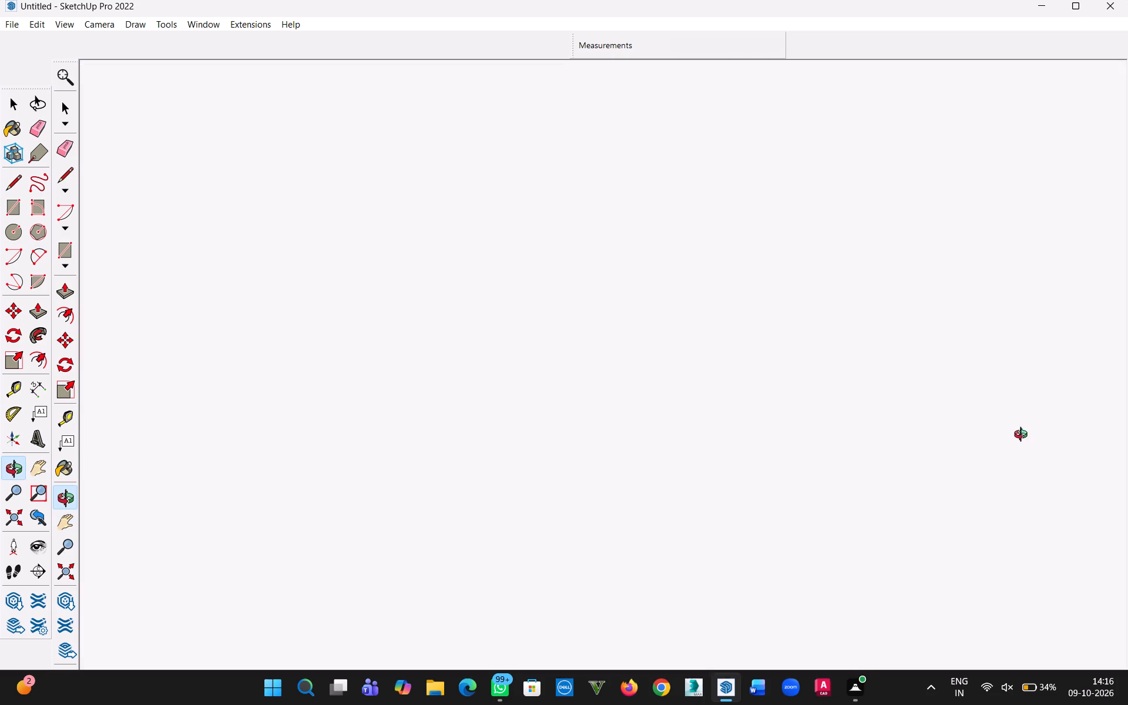
pyautogui.moveTo(1023, 436); pyautogui.dragTo(844, 427, button='middle')
pyautogui.scroll(5, 808, 434)
pyautogui.moveTo(809, 437); pyautogui.dragTo(839, 442, button='middle')
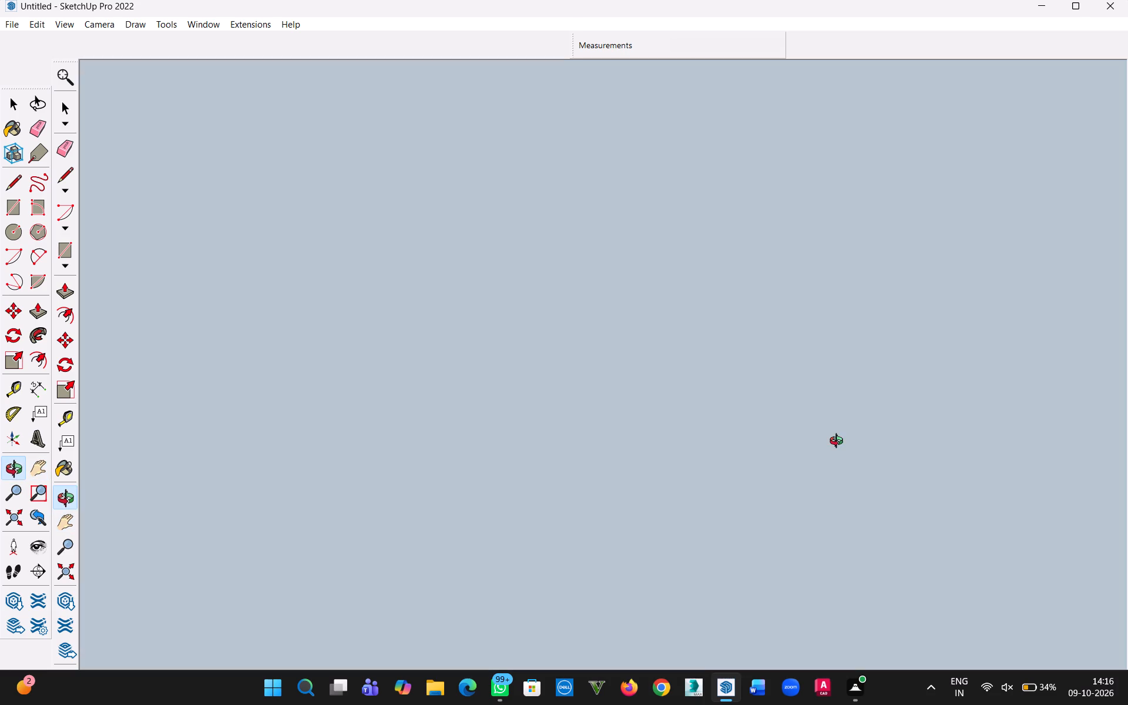
pyautogui.moveTo(839, 442); pyautogui.dragTo(552, 442, button='middle')
pyautogui.moveTo(585, 432); pyautogui.dragTo(867, 401, button='middle')
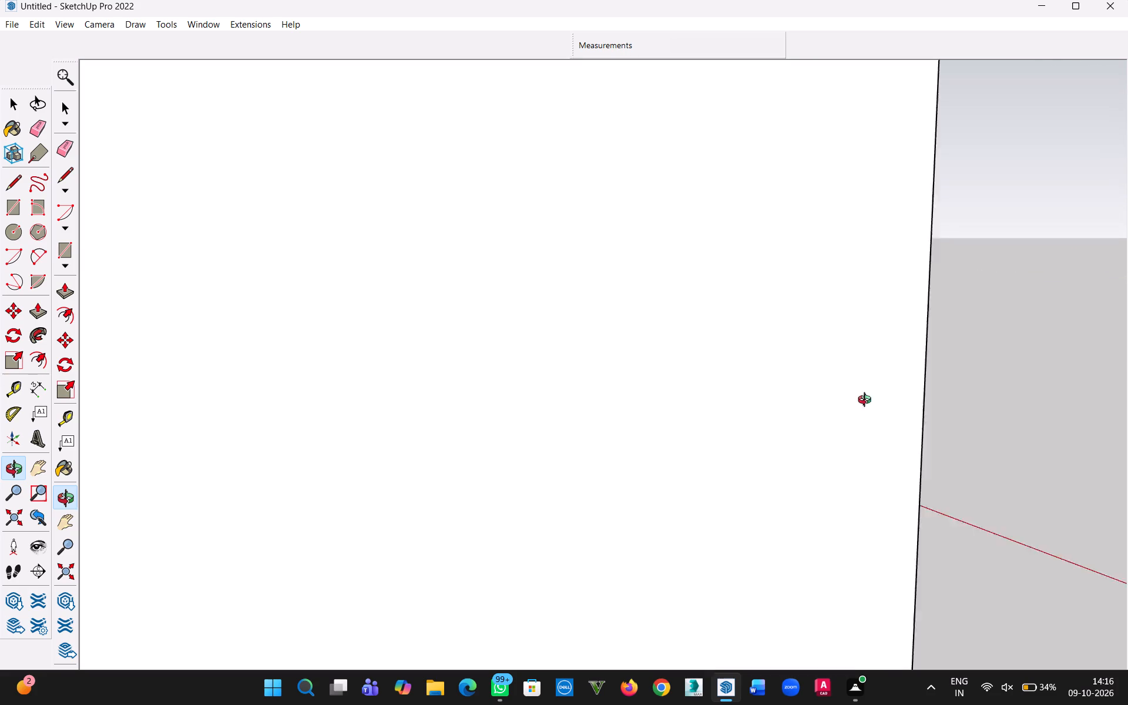
pyautogui.moveTo(867, 401); pyautogui.dragTo(829, 406, button='middle')
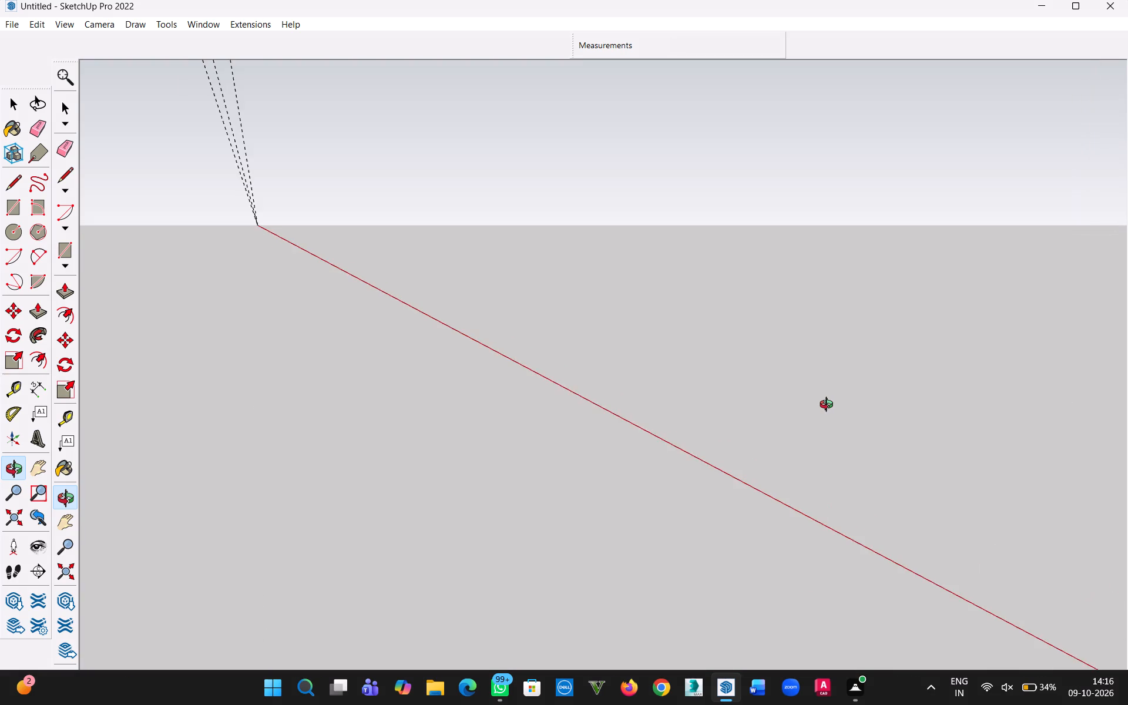
pyautogui.moveTo(829, 406); pyautogui.dragTo(853, 412, button='middle')
pyautogui.scroll(-11, 791, 418)
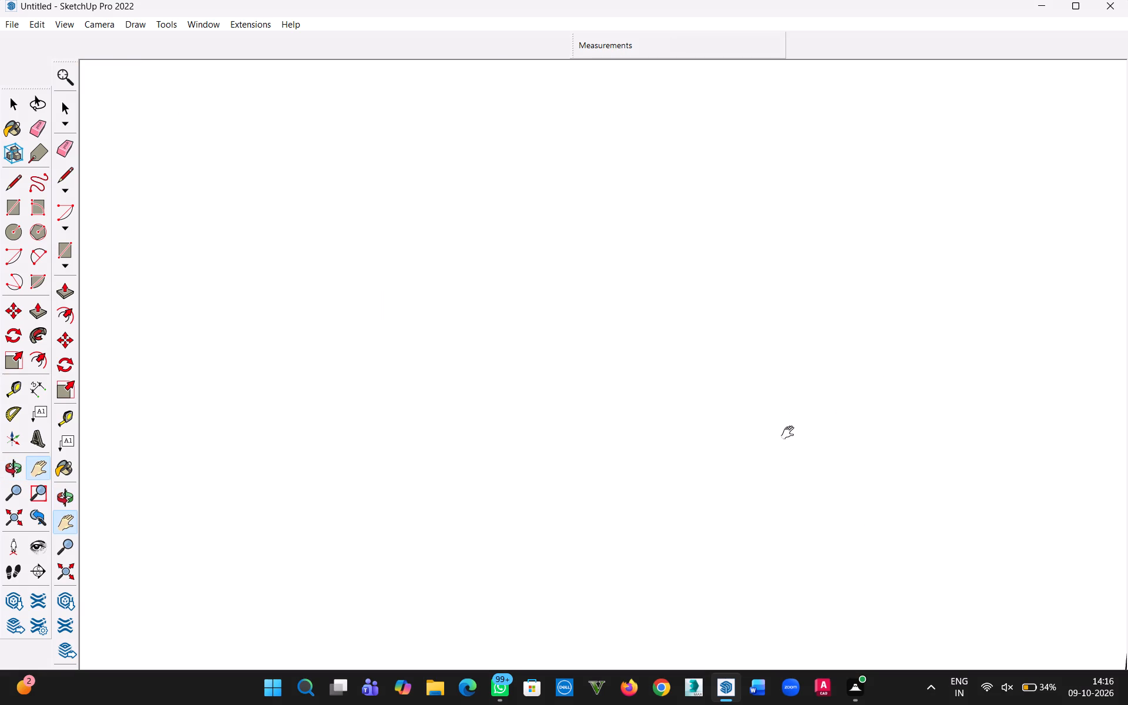
pyautogui.scroll(-4, 790, 433)
pyautogui.scroll(-6, 961, 415)
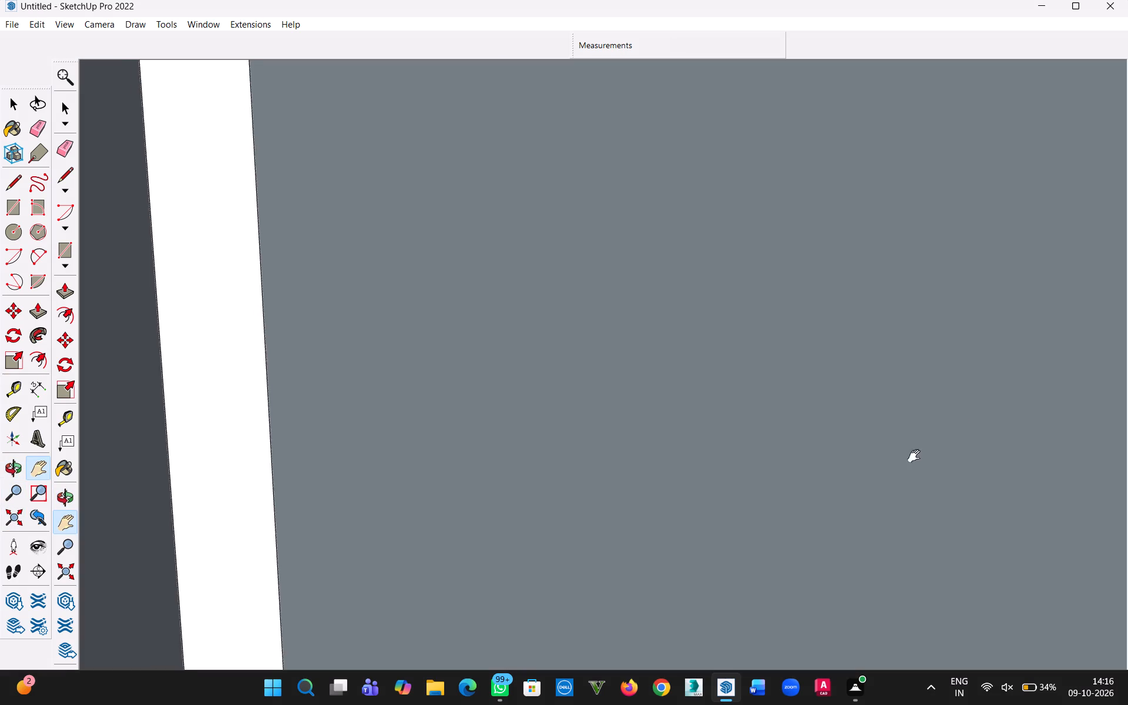
pyautogui.scroll(-14, 916, 456)
pyautogui.scroll(2, 704, 496)
pyautogui.click(1, 520)
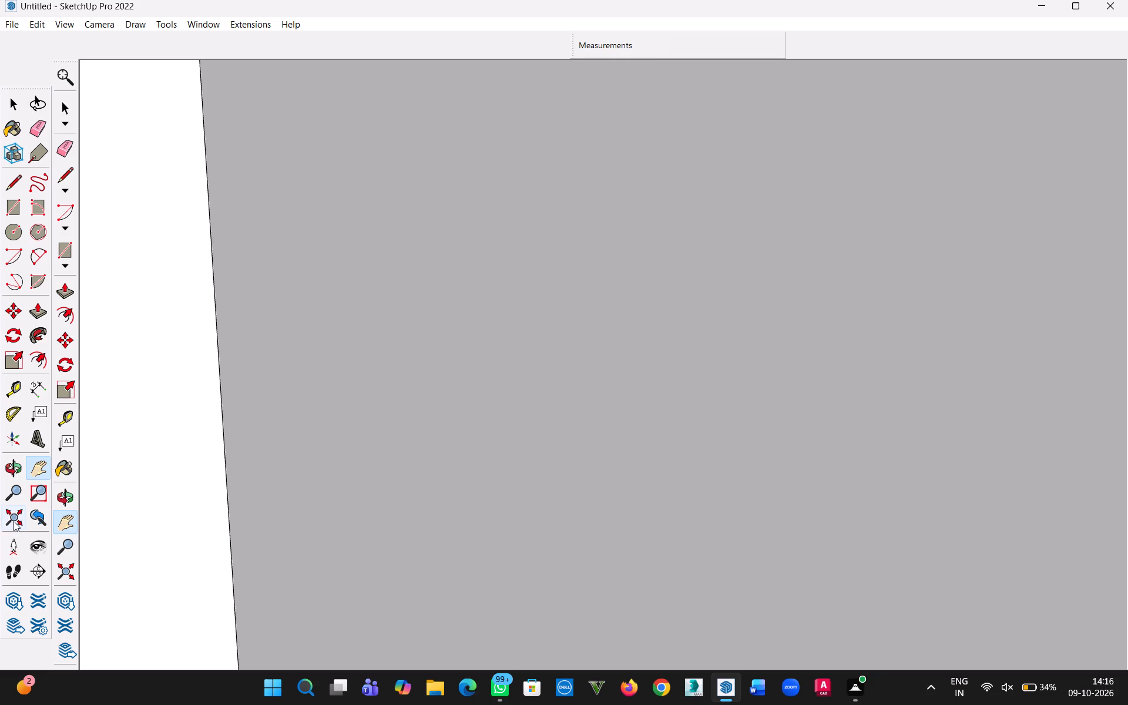
pyautogui.click(14, 521)
pyautogui.moveTo(620, 418); pyautogui.dragTo(476, 368, button='middle')
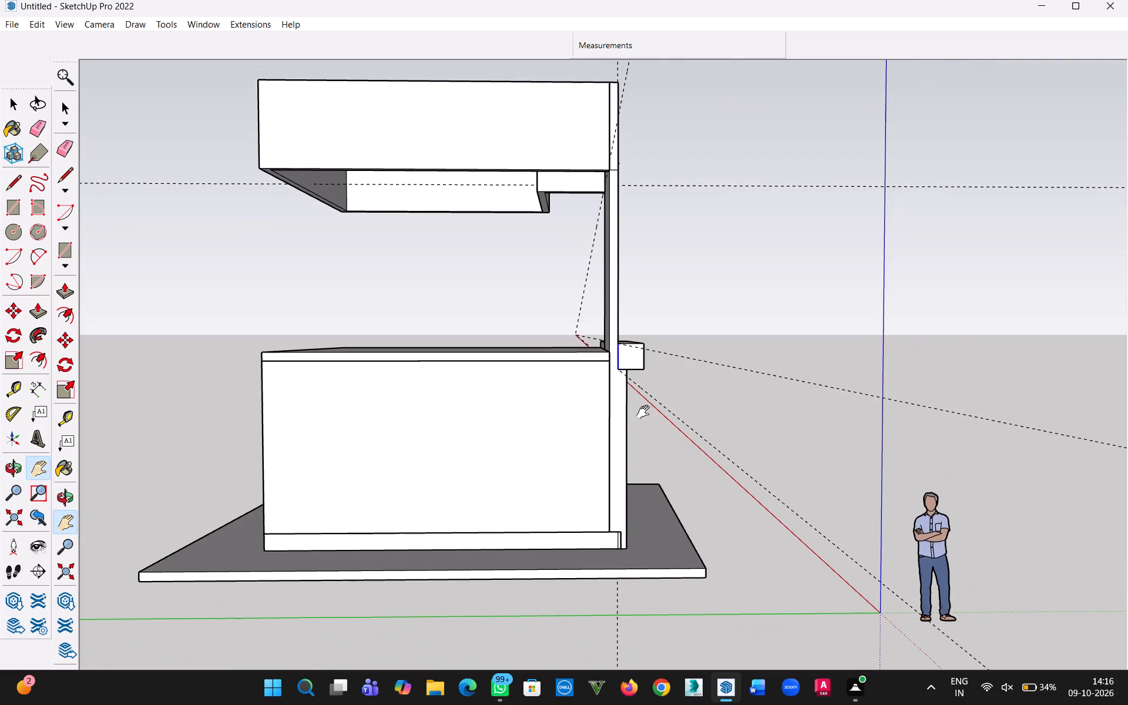
pyautogui.scroll(17, 648, 420)
pyautogui.scroll(1, 585, 419)
pyautogui.moveTo(585, 419); pyautogui.dragTo(597, 469, button='middle')
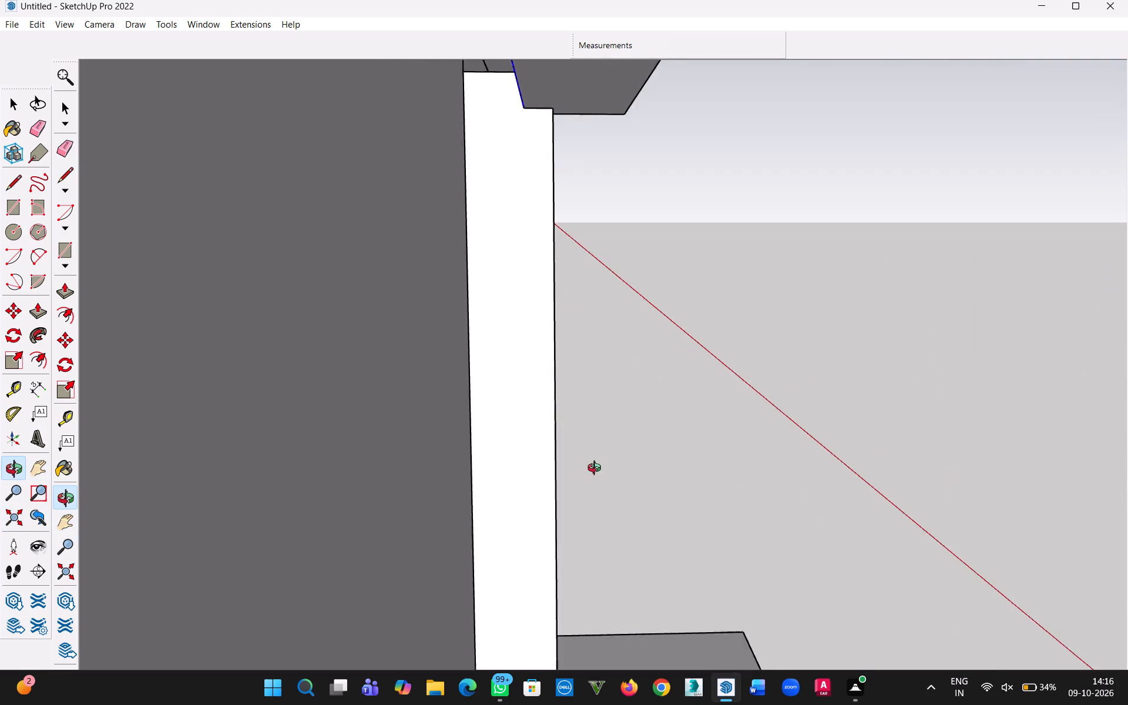
pyautogui.moveTo(597, 469); pyautogui.dragTo(584, 497, button='middle')
pyautogui.scroll(2, 504, 348)
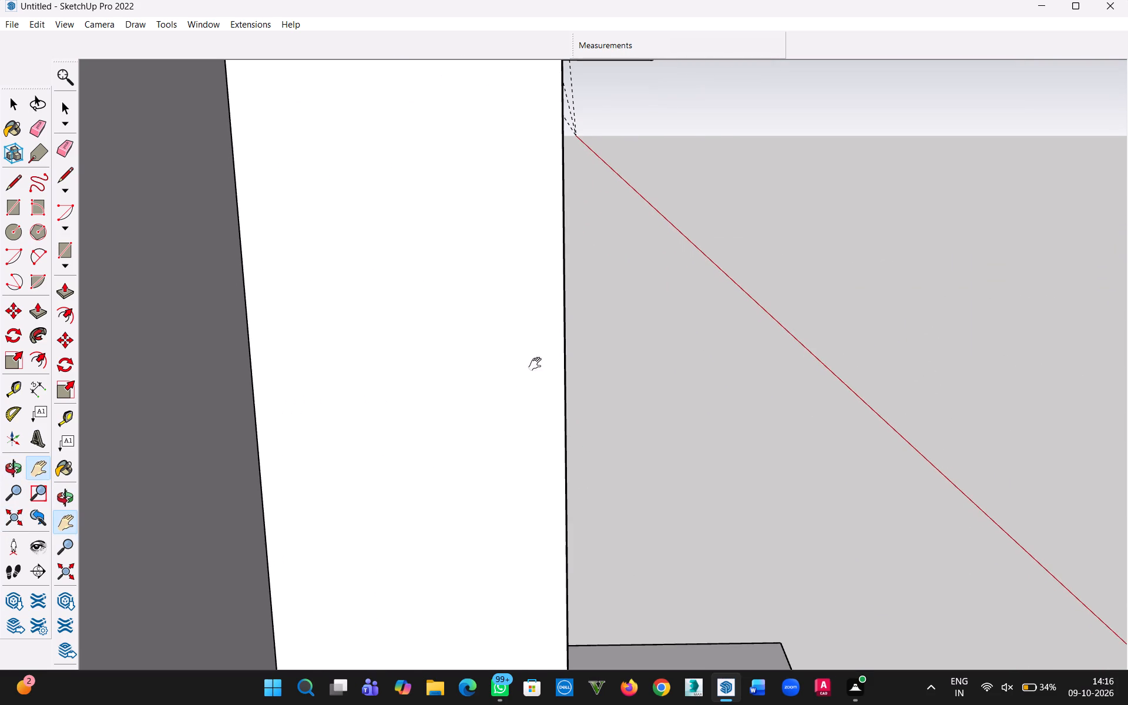
pyautogui.moveTo(535, 366); pyautogui.dragTo(203, 429, button='middle')
pyautogui.moveTo(957, 445); pyautogui.dragTo(479, 428, button='middle')
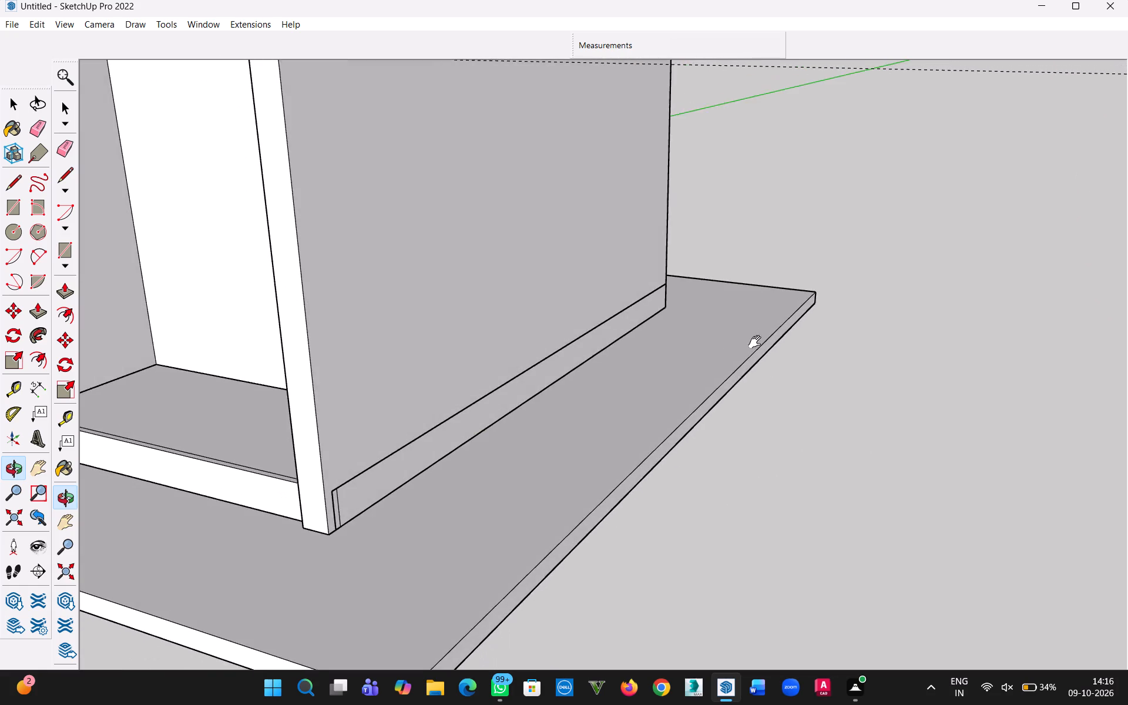
pyautogui.moveTo(774, 371); pyautogui.dragTo(628, 372, button='middle')
pyautogui.press('h')
pyautogui.moveTo(476, 276); pyautogui.dragTo(1099, 422)
pyautogui.moveTo(1053, 435); pyautogui.dragTo(909, 301, button='middle')
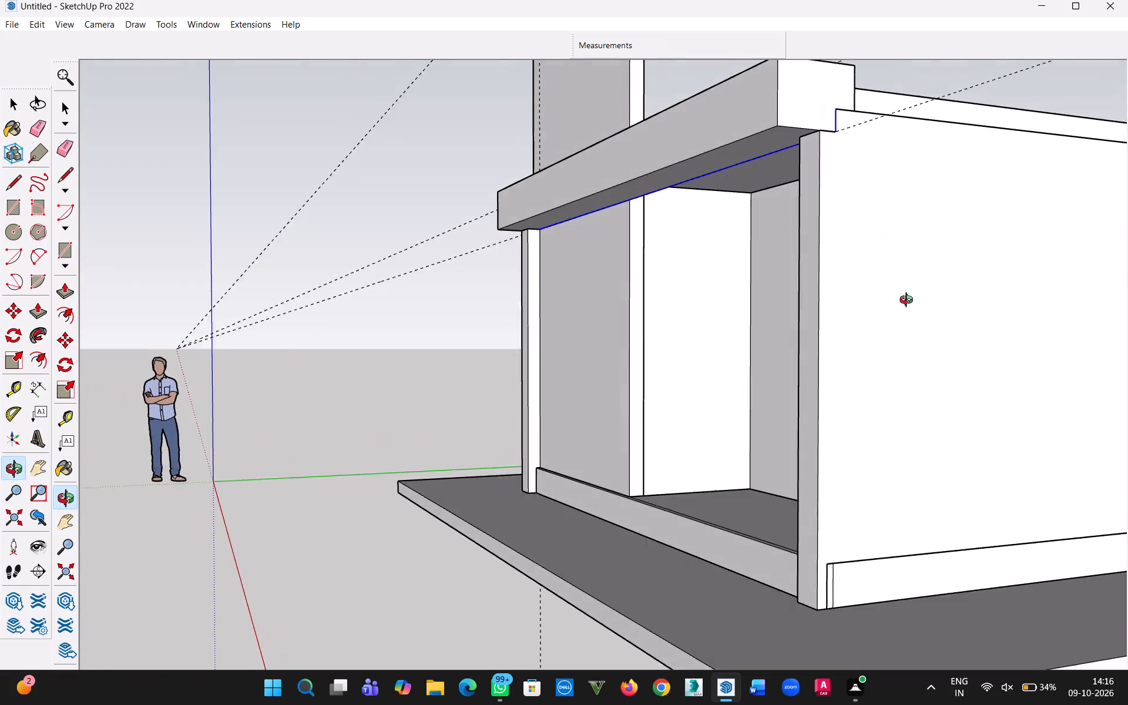
pyautogui.moveTo(909, 301); pyautogui.dragTo(907, 298, button='middle')
pyautogui.scroll(5, 752, 280)
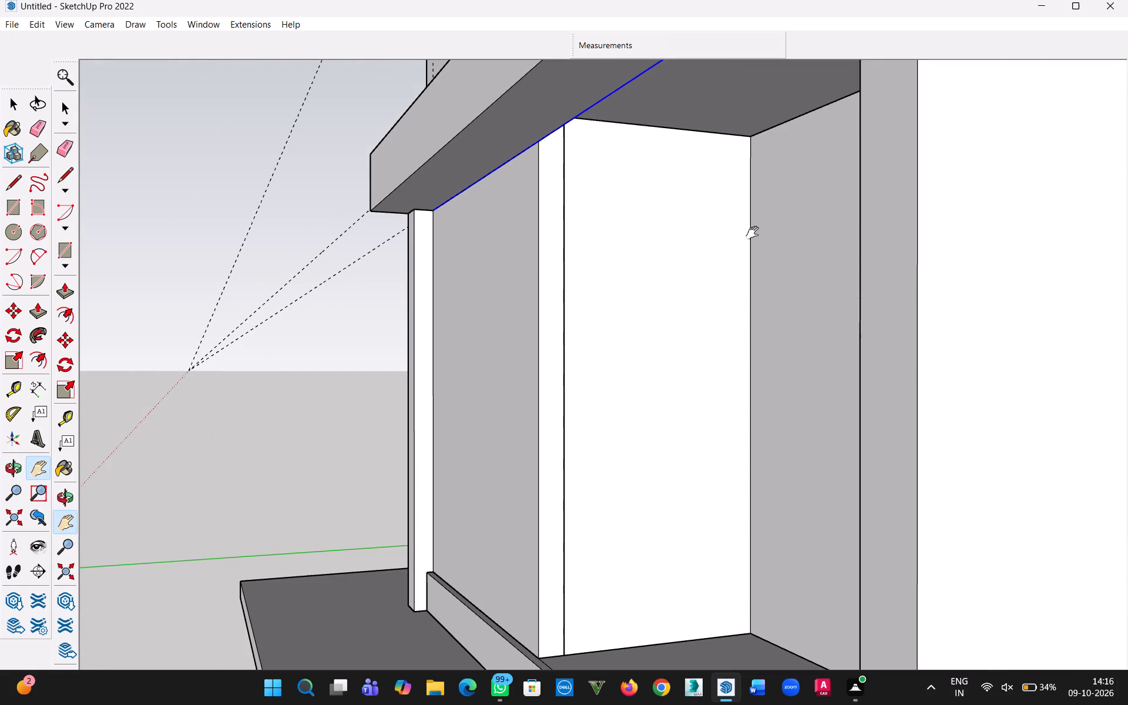
pyautogui.press('Escape')
pyautogui.moveTo(683, 167); pyautogui.dragTo(675, 170, button='middle')
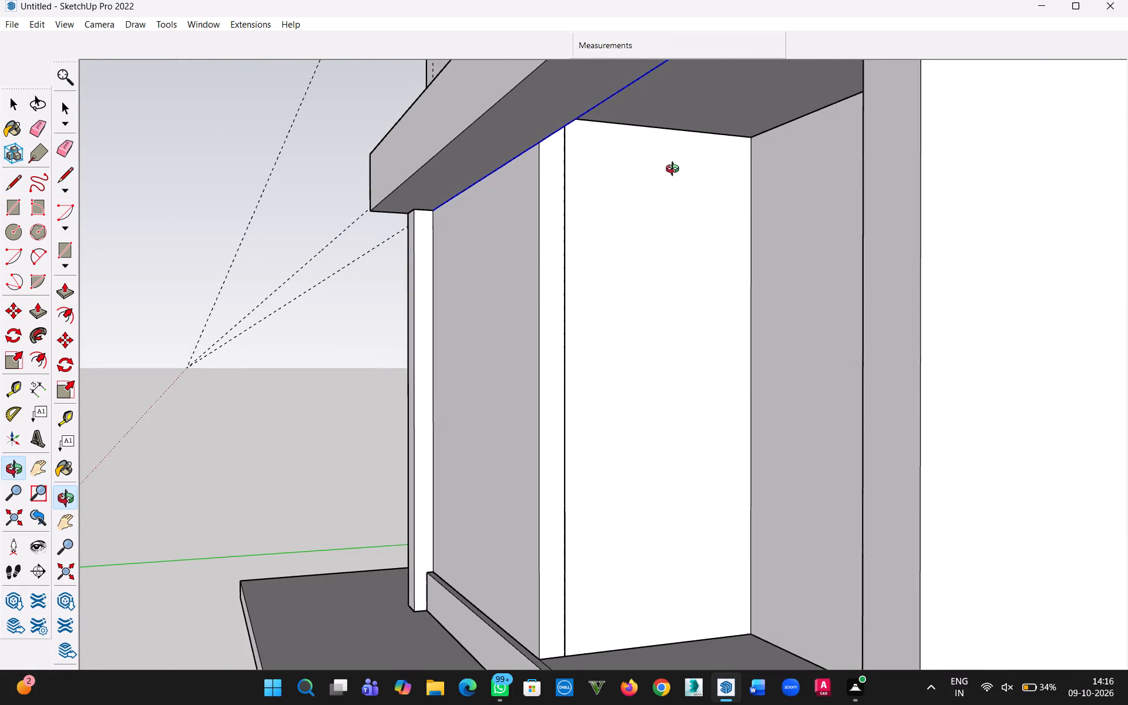
pyautogui.moveTo(675, 170); pyautogui.dragTo(626, 186, button='middle')
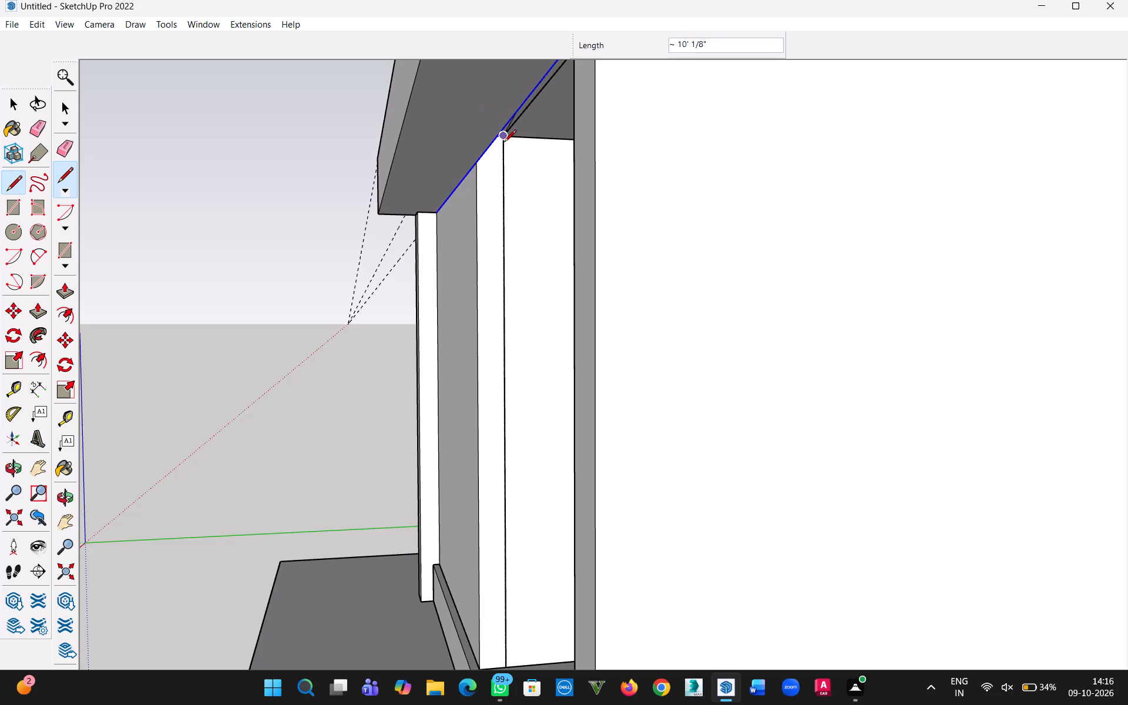
pyautogui.scroll(5, 521, 161)
pyautogui.moveTo(495, 146); pyautogui.dragTo(475, 162, button='middle')
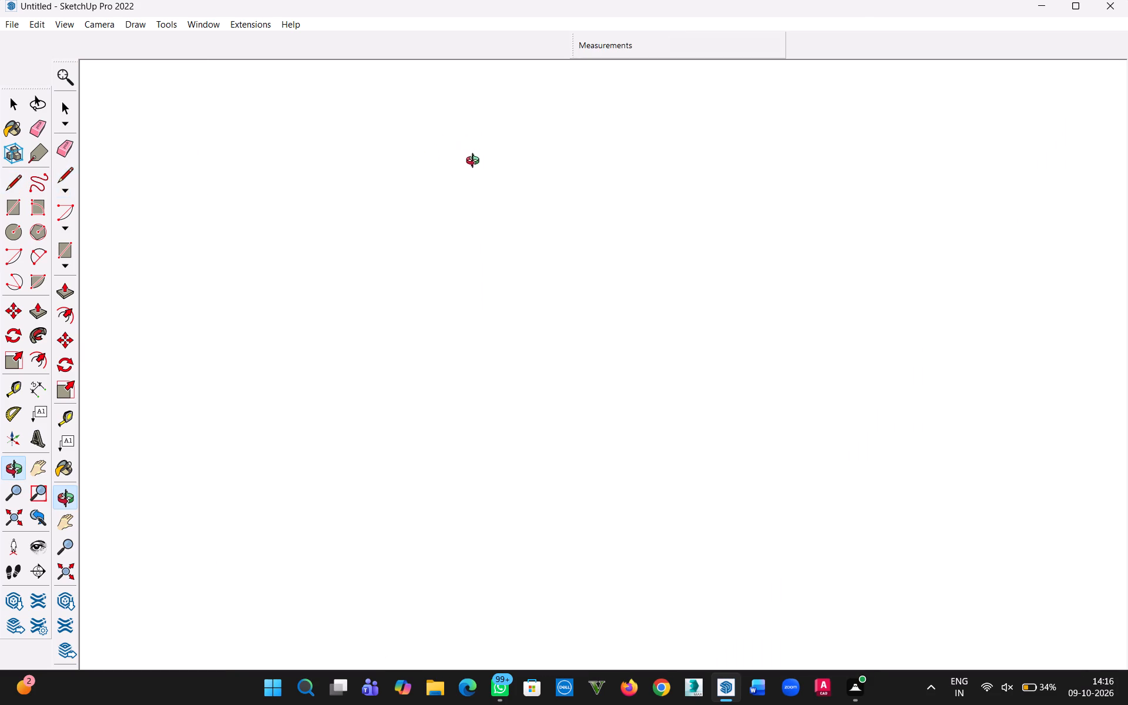
pyautogui.moveTo(475, 162); pyautogui.dragTo(487, 166, button='middle')
pyautogui.scroll(9, 481, 164)
pyautogui.moveTo(493, 164); pyautogui.dragTo(473, 170, button='middle')
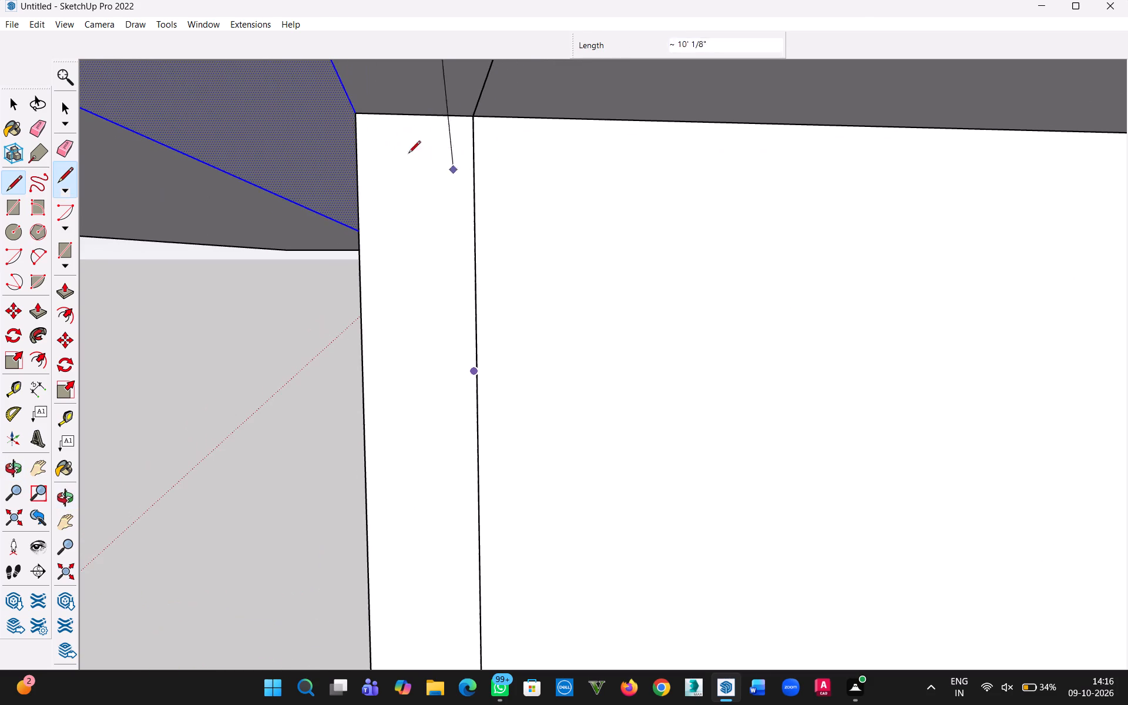
# Finish the 10' line at the side wall's corner and Push/Pull the front band's back face 6" inward.
pyautogui.click(359, 116)
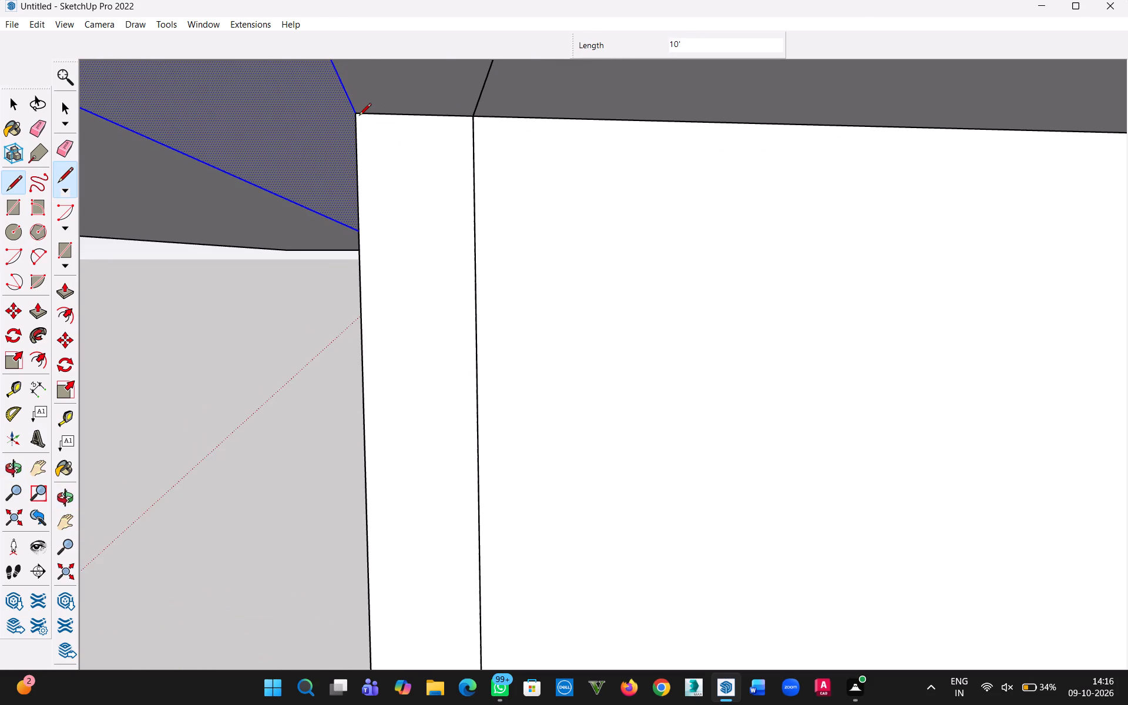
pyautogui.press('p')
pyautogui.click(263, 150)
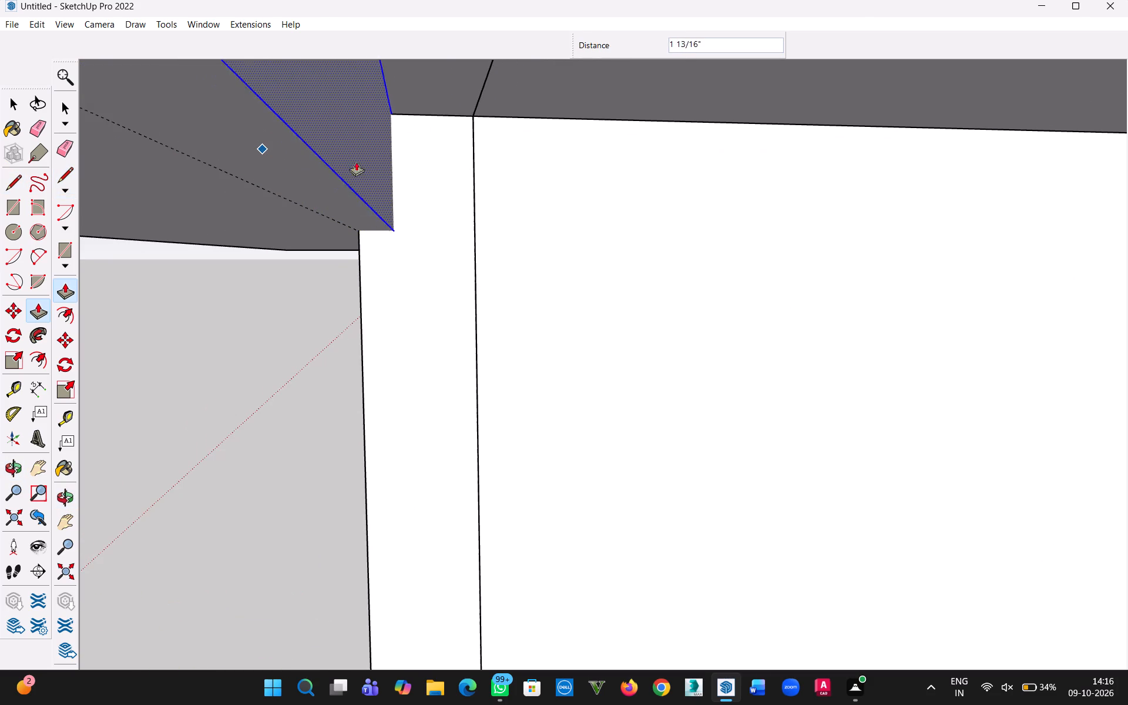
pyautogui.scroll(-3, 419, 186)
pyautogui.scroll(-3, 632, 207)
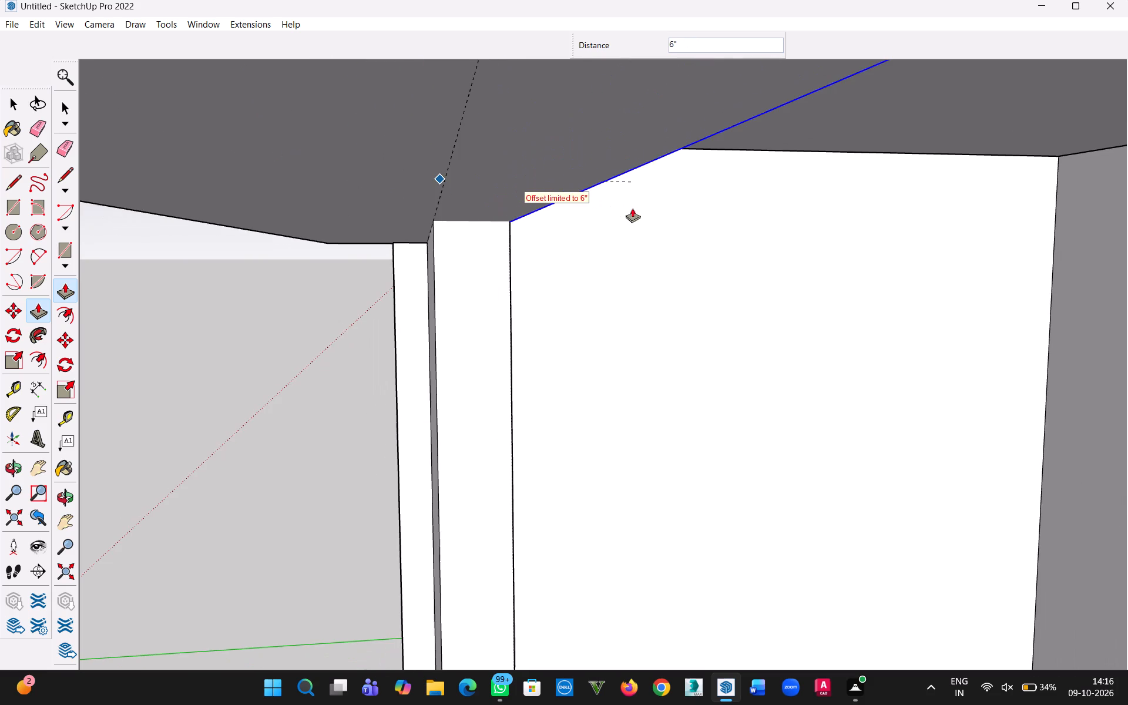
pyautogui.click(939, 182)
# Push/Pull the front band's back face a further 4' inward to the recessed lower-storey wall.
pyautogui.moveTo(889, 201); pyautogui.dragTo(770, 210, button='middle')
pyautogui.click(462, 184)
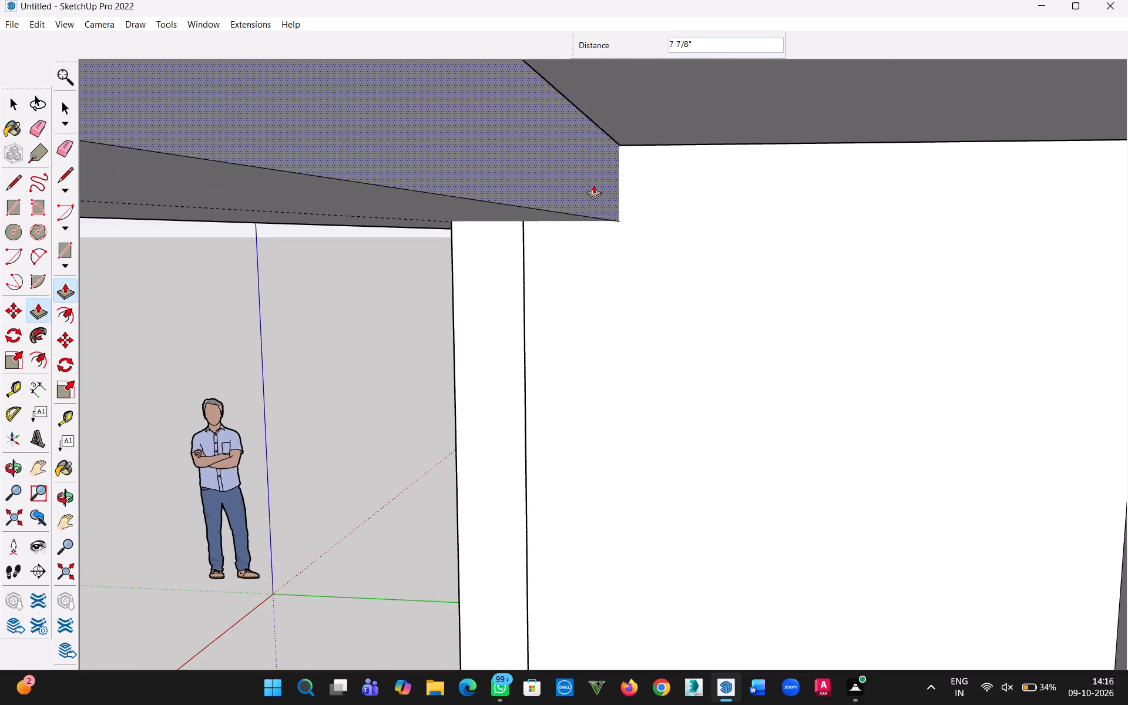
pyautogui.moveTo(738, 183); pyautogui.dragTo(833, 158, button='middle')
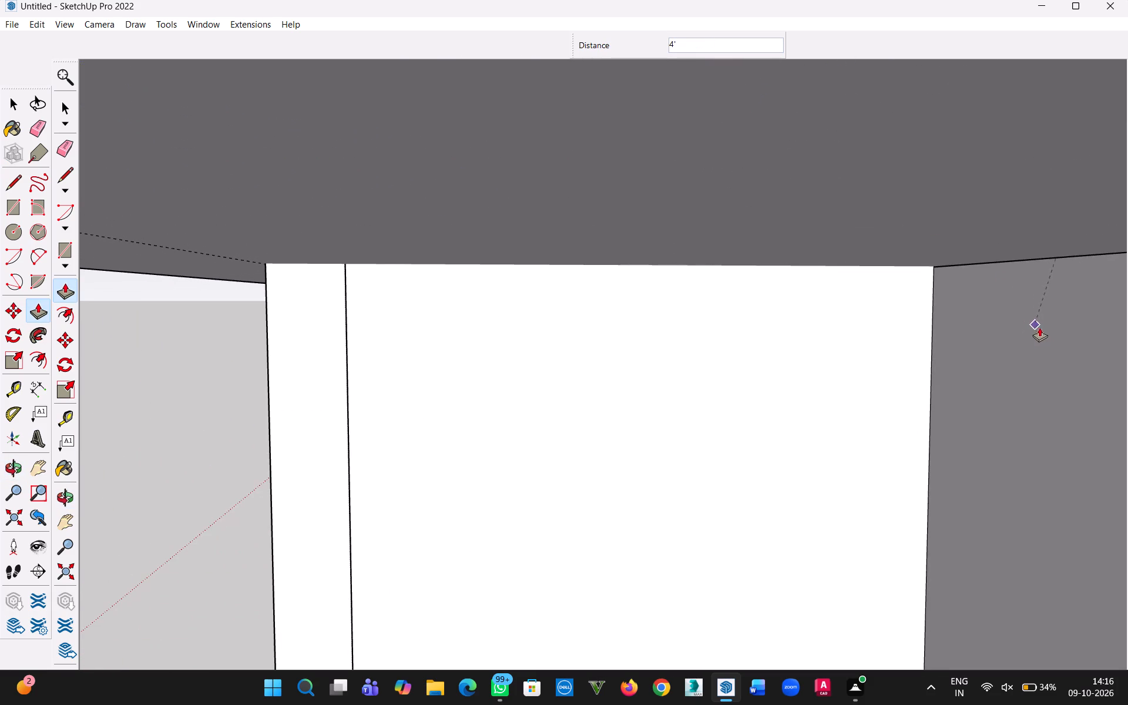
pyautogui.scroll(-4, 1092, 342)
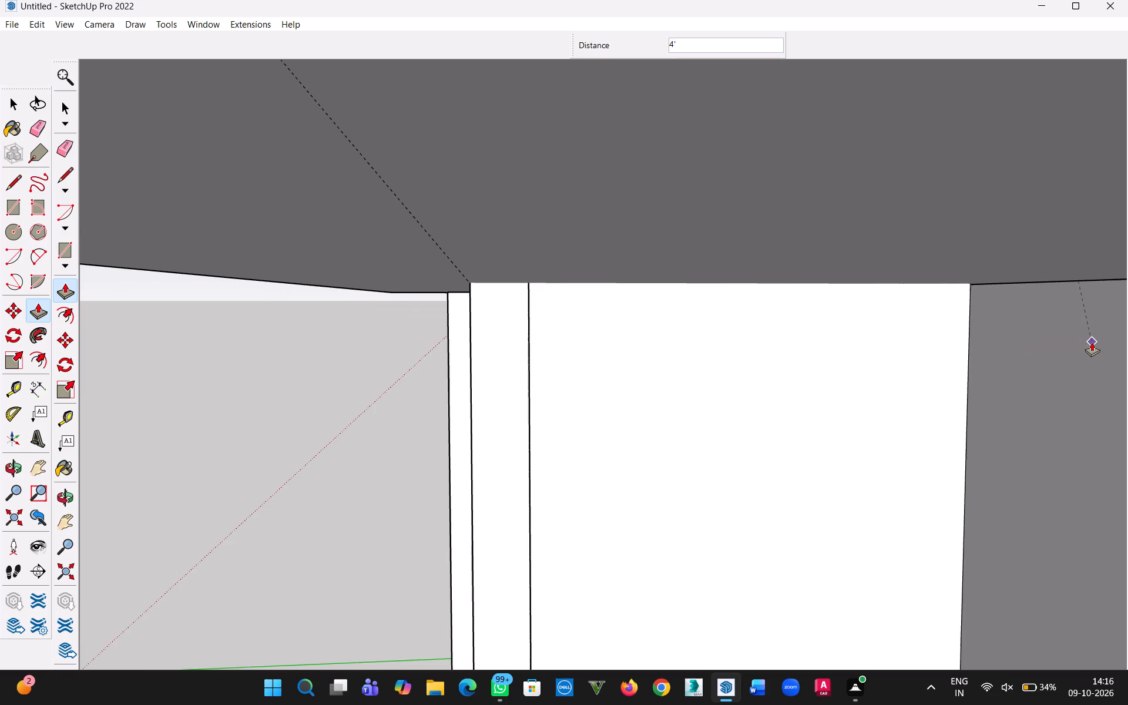
pyautogui.click(1092, 343)
# Frame the whole model and save it as ELEVATION 4 in the Desktop's WORK26 folder.
pyautogui.scroll(-9, 448, 273)
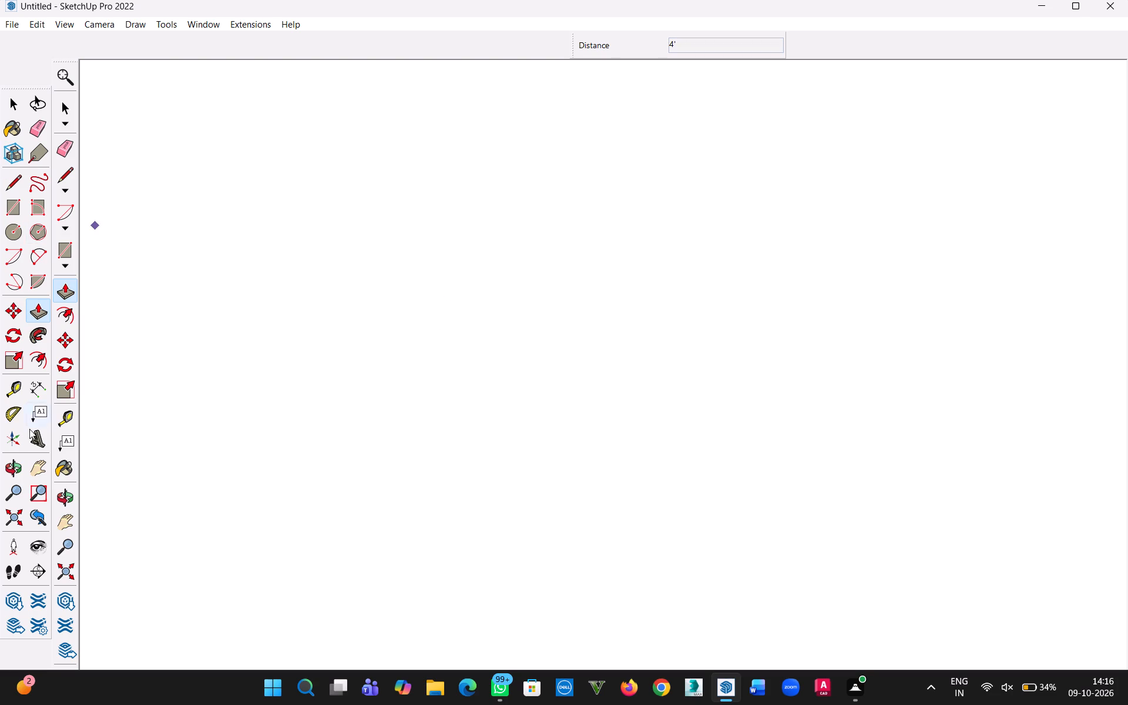
pyautogui.click(15, 527)
pyautogui.hotkey('ctrl', 's')
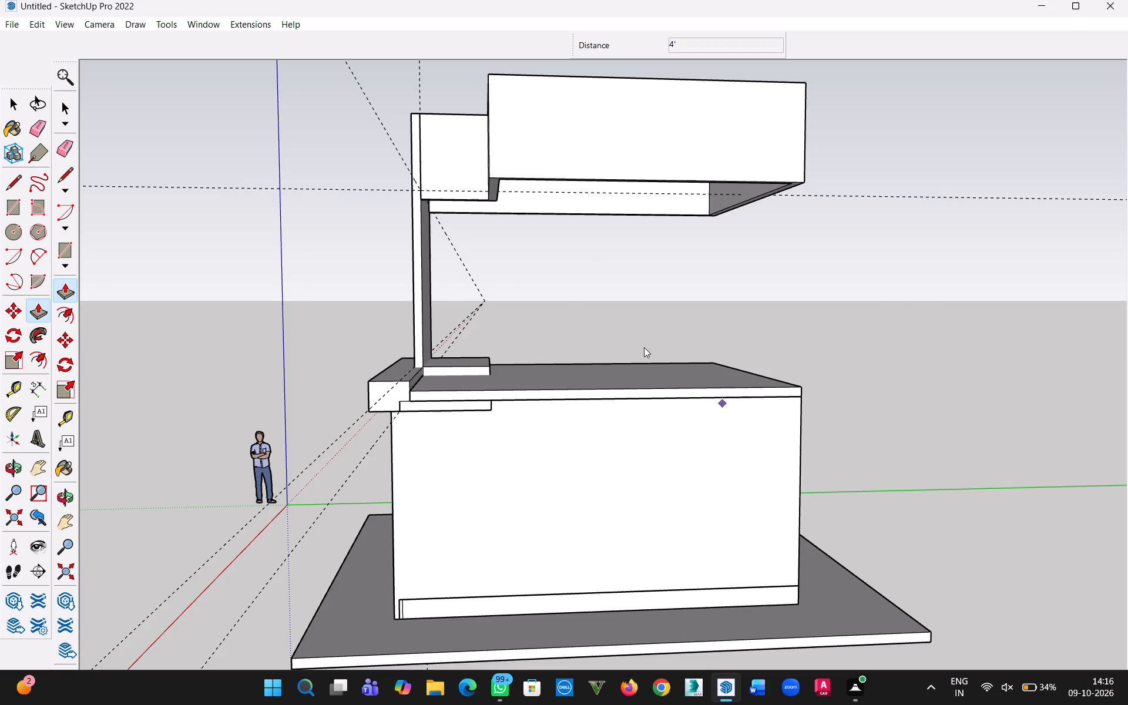
pyautogui.scroll(-4, 518, 422)
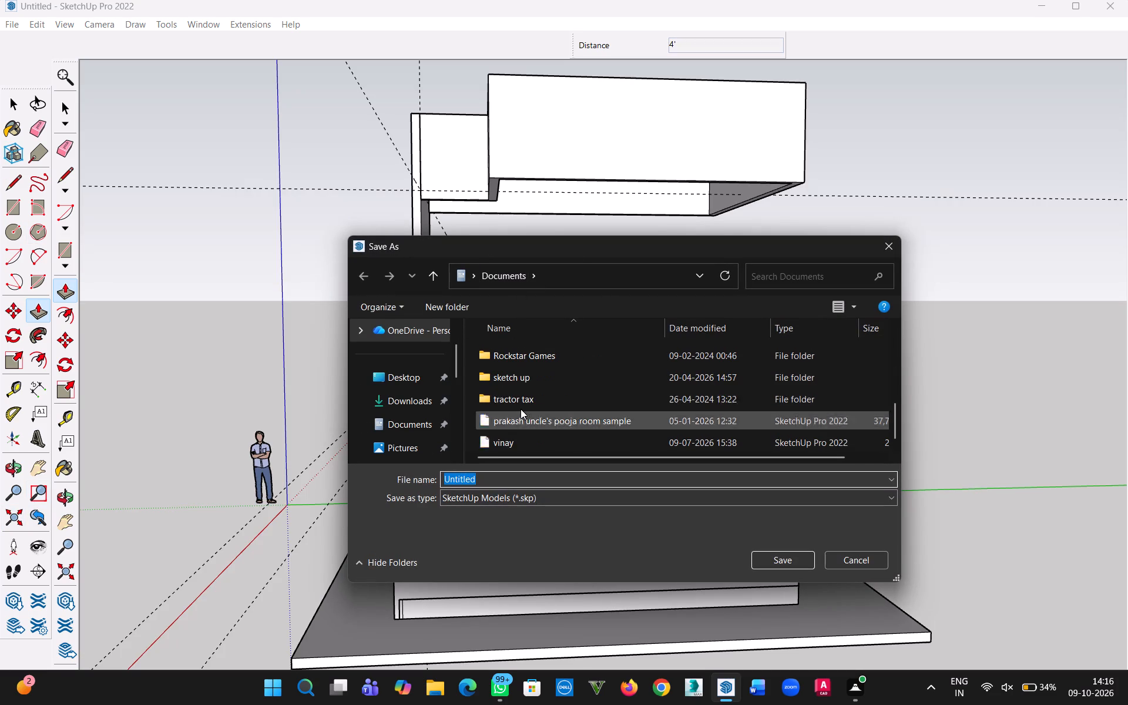
pyautogui.scroll(-5, 525, 404)
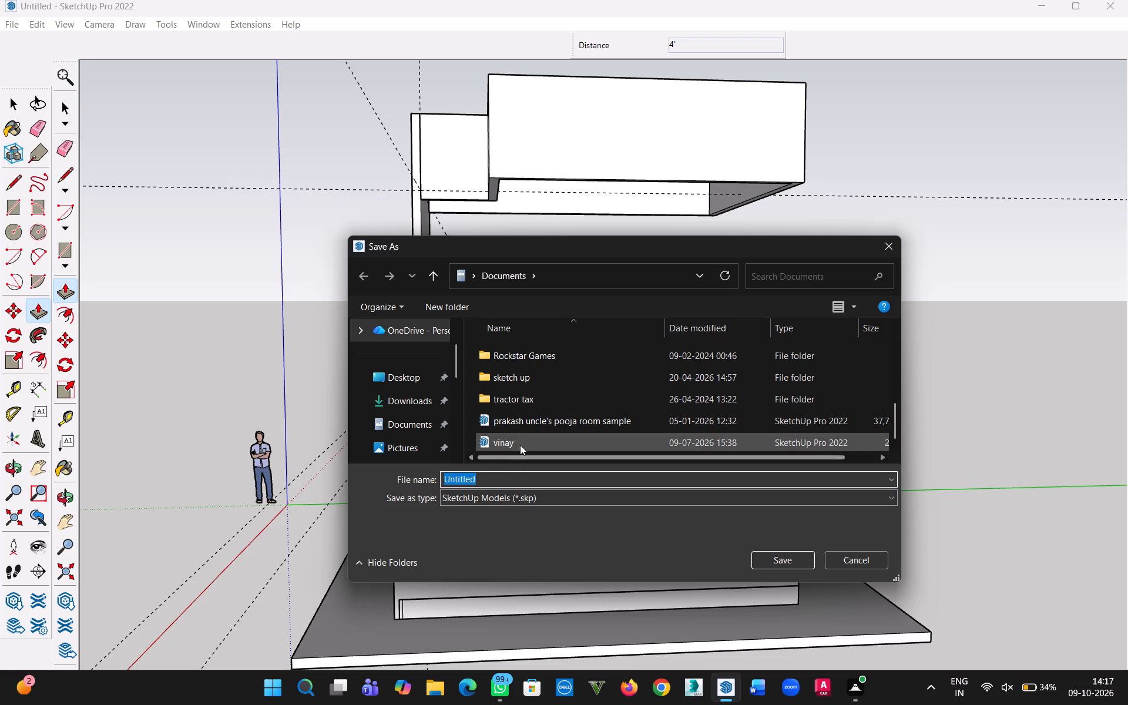
pyautogui.scroll(5, 520, 434)
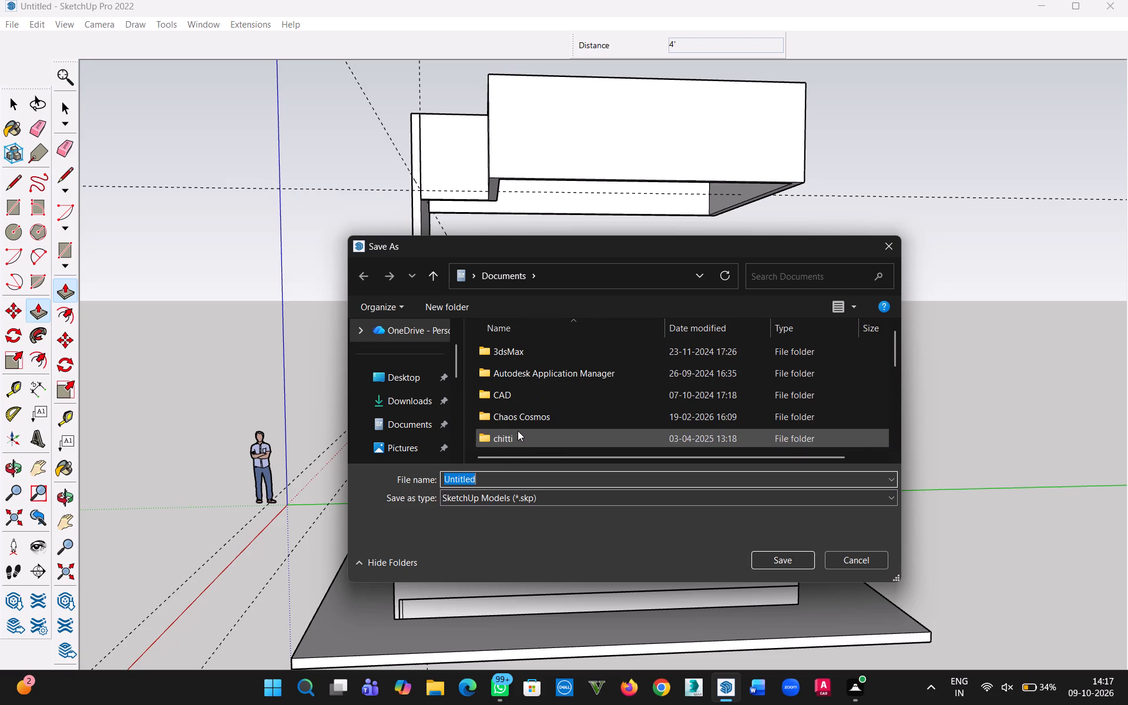
pyautogui.click(429, 378)
pyautogui.scroll(-1, 533, 392)
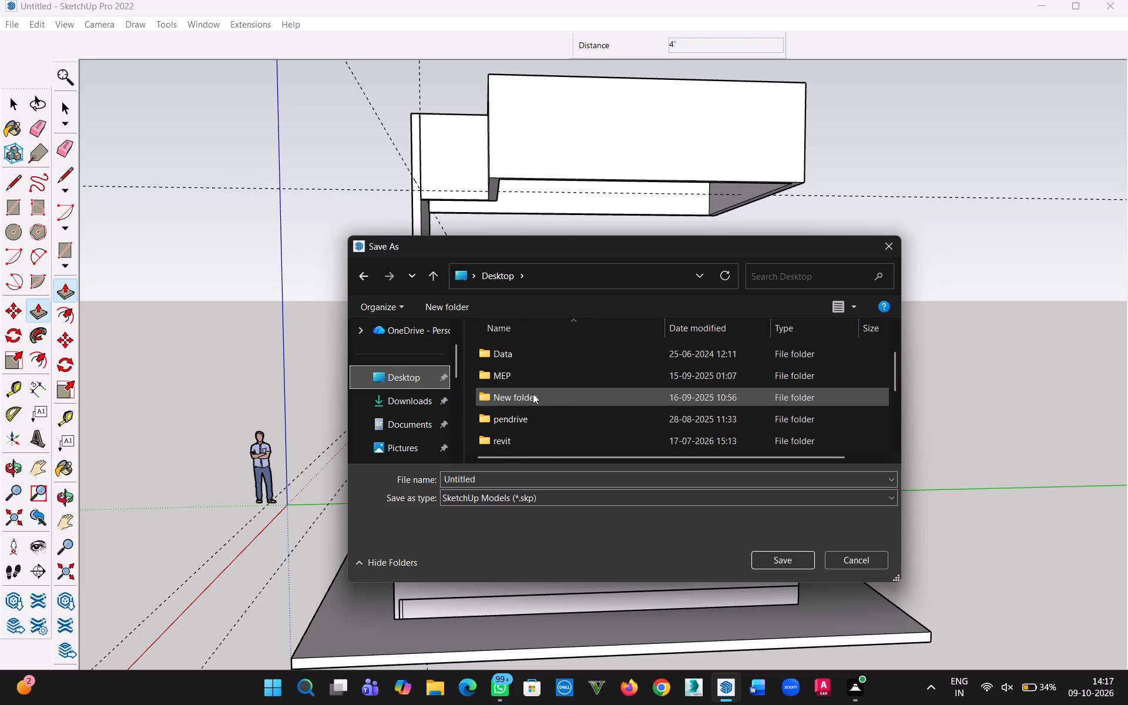
pyautogui.scroll(-3, 533, 394)
pyautogui.doubleClick(530, 405)
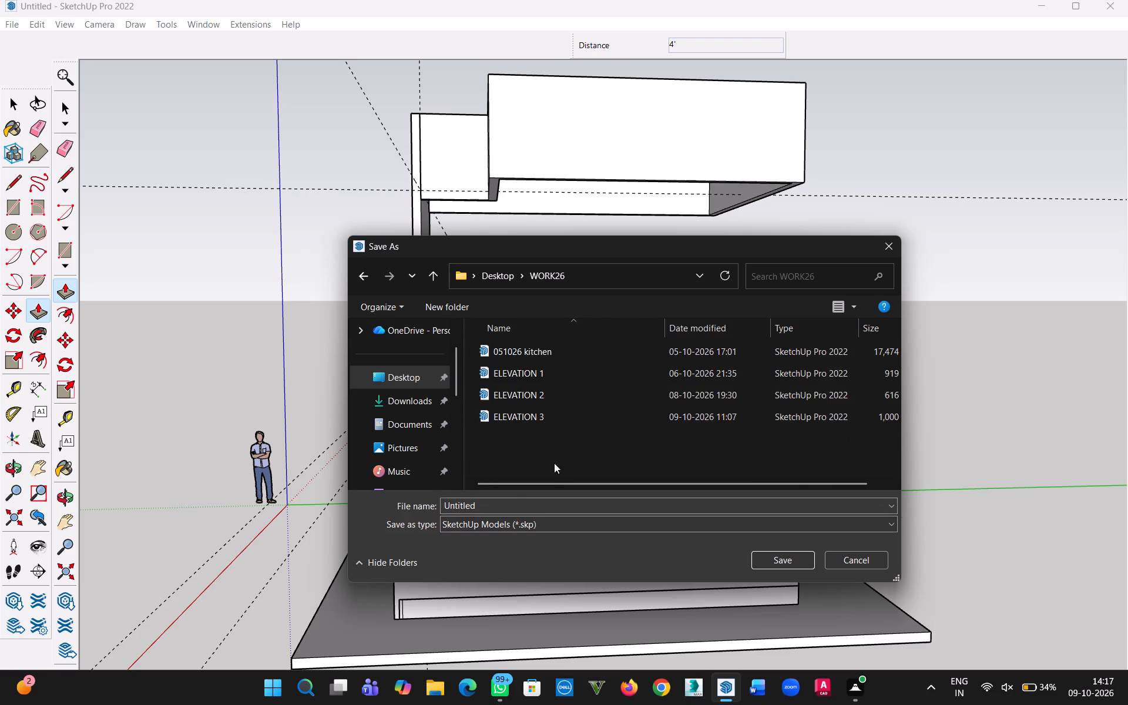
pyautogui.click(526, 506)
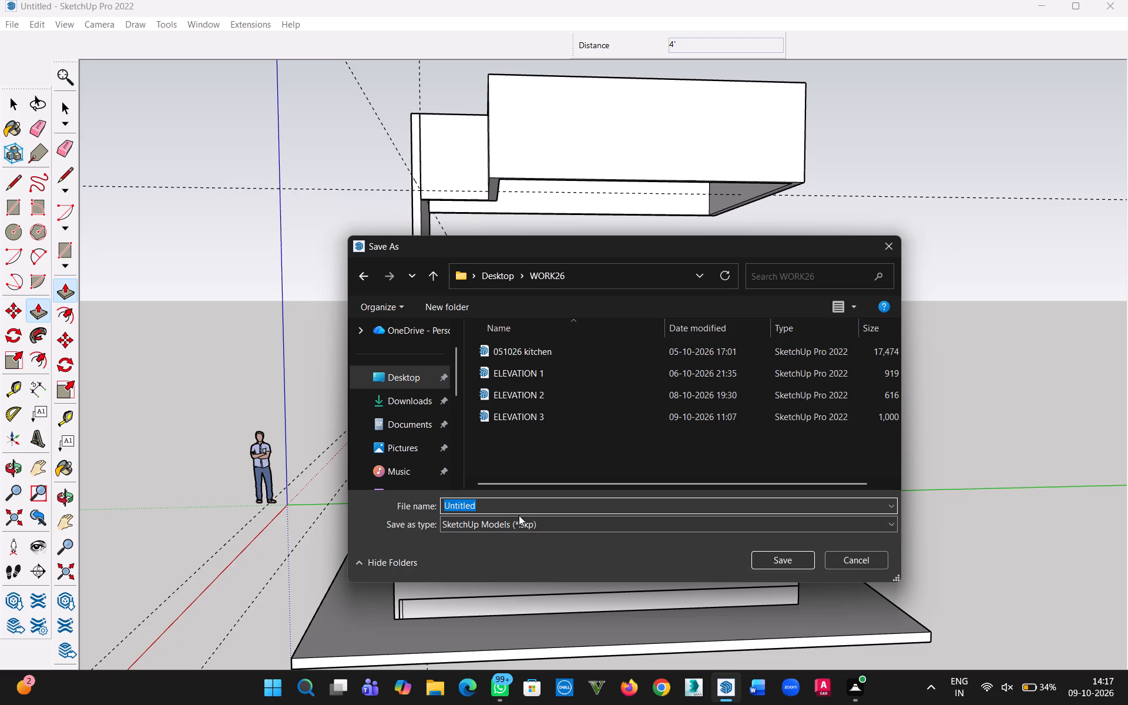
pyautogui.write('ELE')
pyautogui.write('VA')
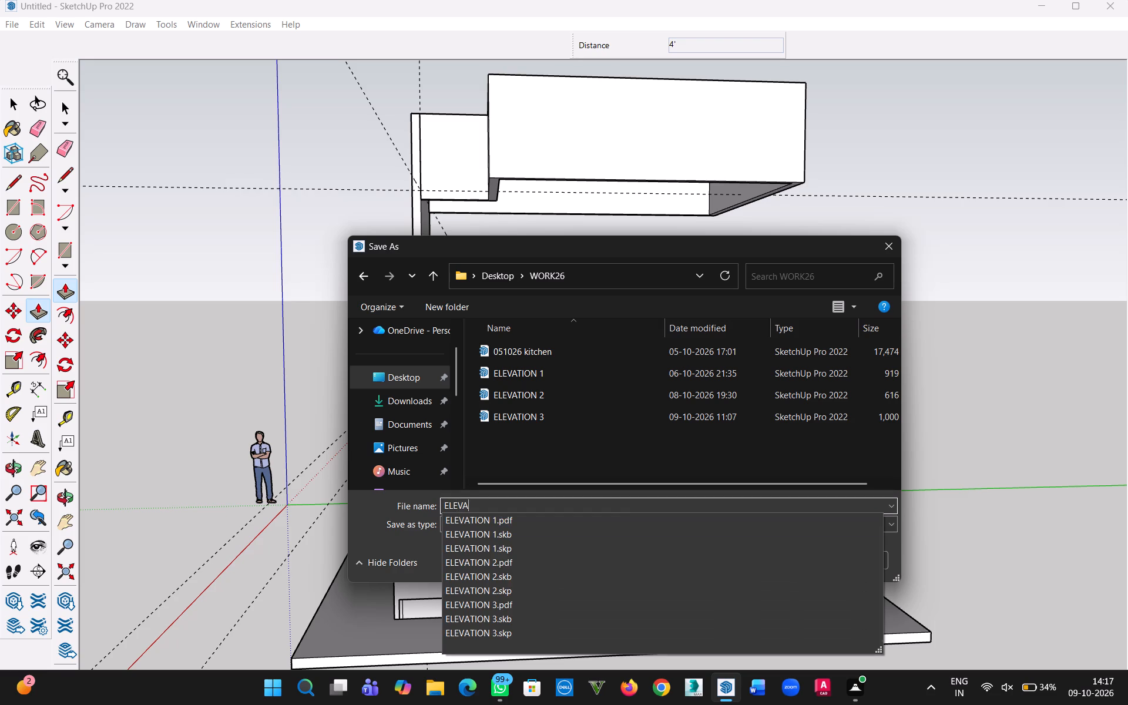
pyautogui.write('TION 4')
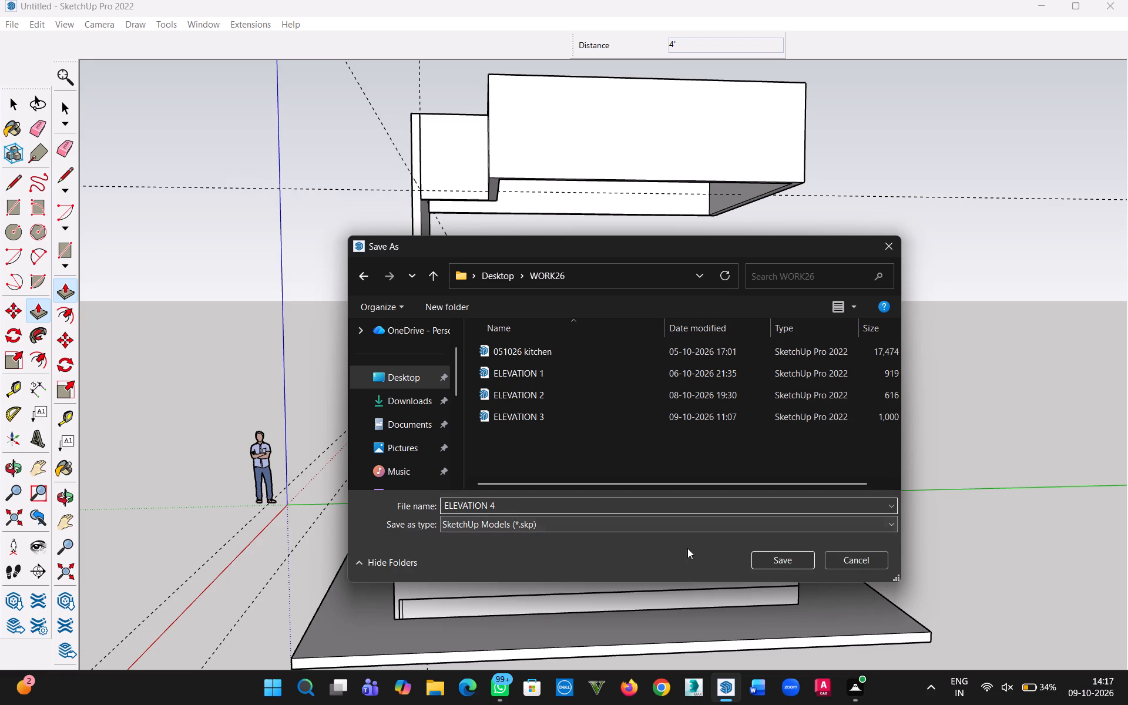
pyautogui.click(783, 560)
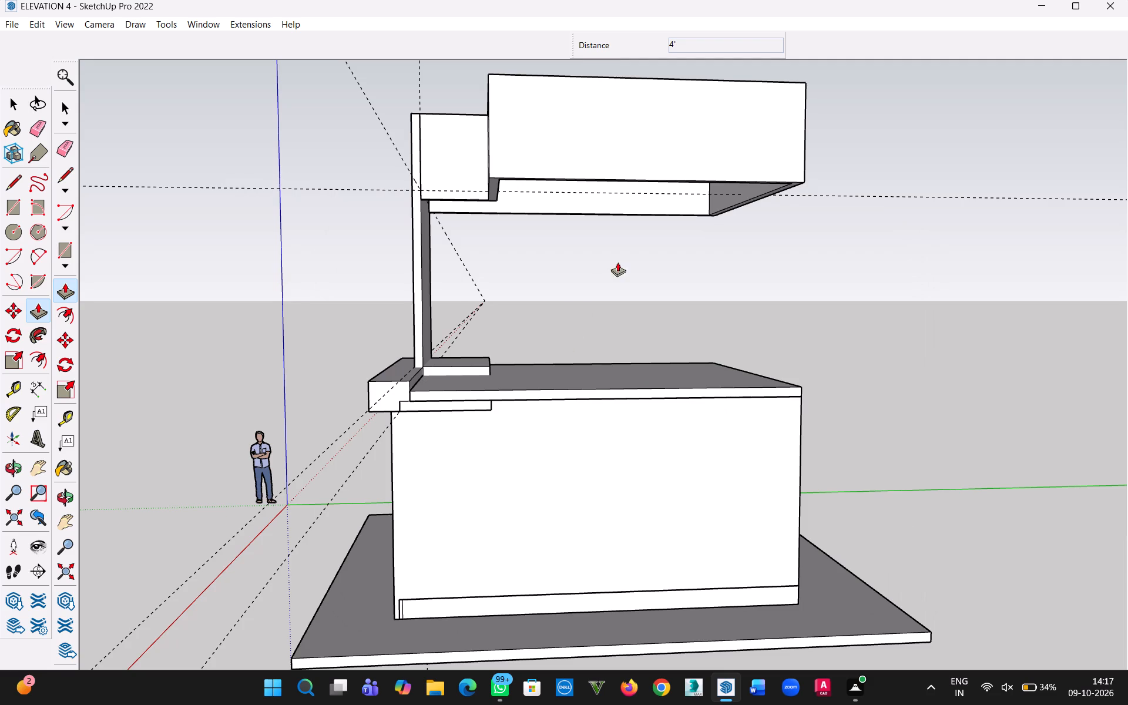
# Examine the front band's inward extension from the front, below and side, undoing and redoing the last 4' Push/Pull to compare.
pyautogui.moveTo(616, 264); pyautogui.dragTo(1029, 261, button='middle')
pyautogui.moveTo(720, 320); pyautogui.dragTo(861, 141, button='middle')
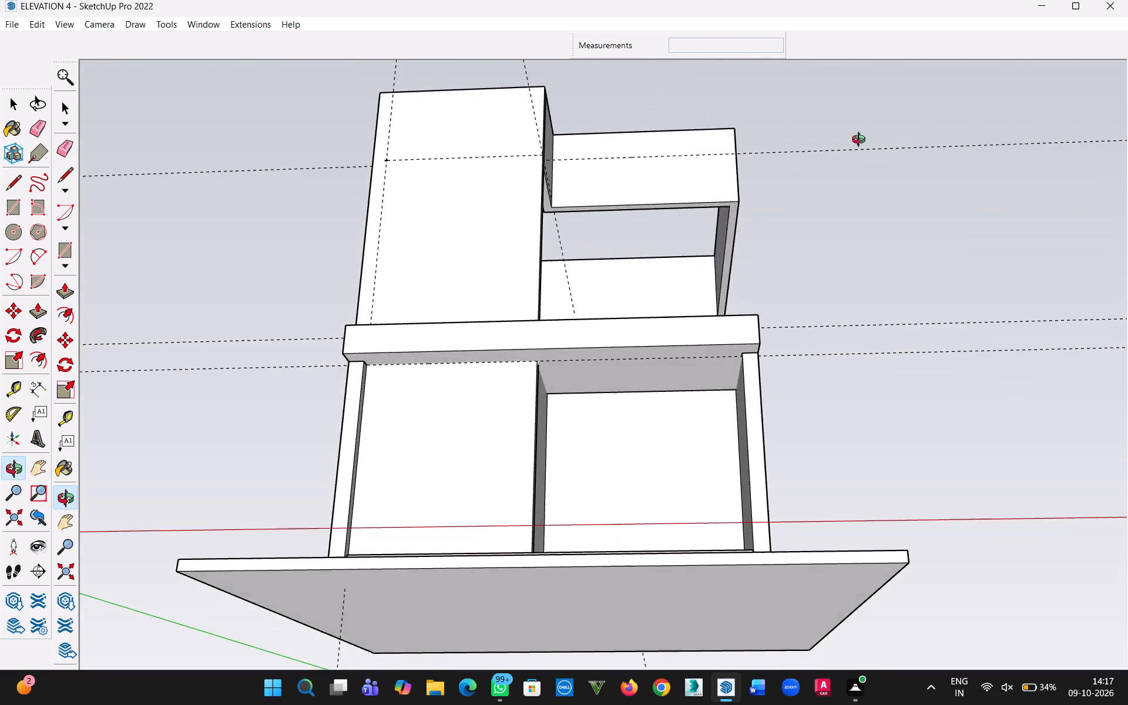
pyautogui.moveTo(861, 141); pyautogui.dragTo(523, 332, button='middle')
pyautogui.scroll(7, 587, 465)
pyautogui.moveTo(598, 463); pyautogui.dragTo(622, 424, button='middle')
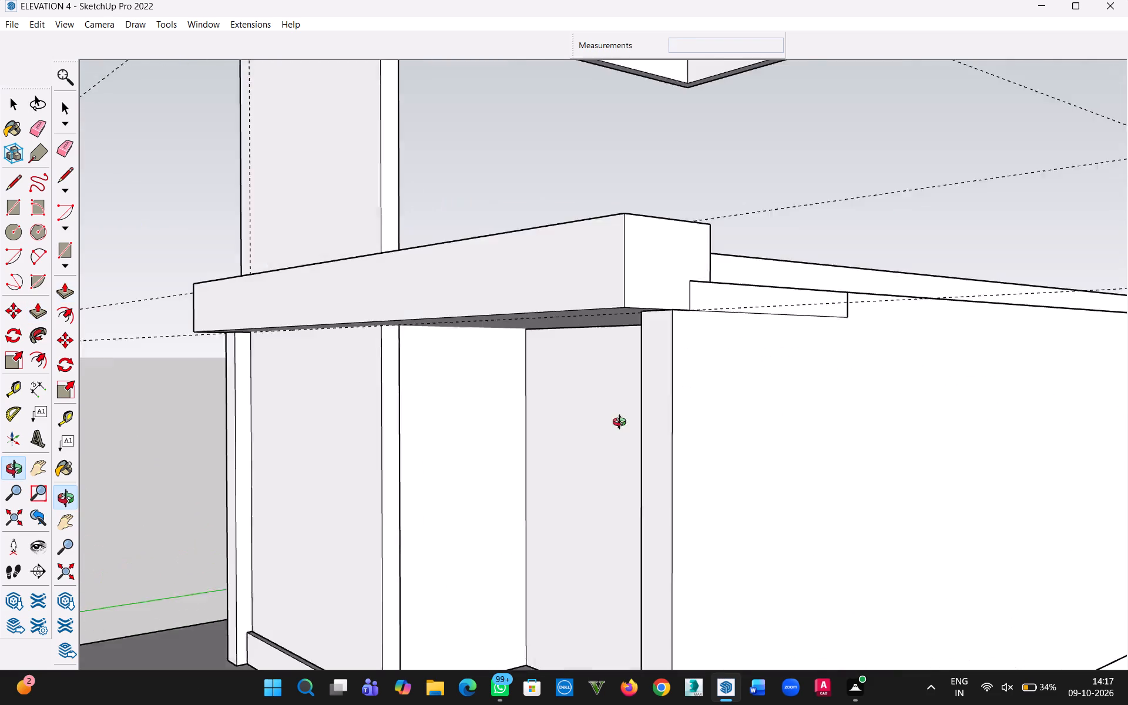
pyautogui.moveTo(622, 424); pyautogui.dragTo(1003, 274, button='middle')
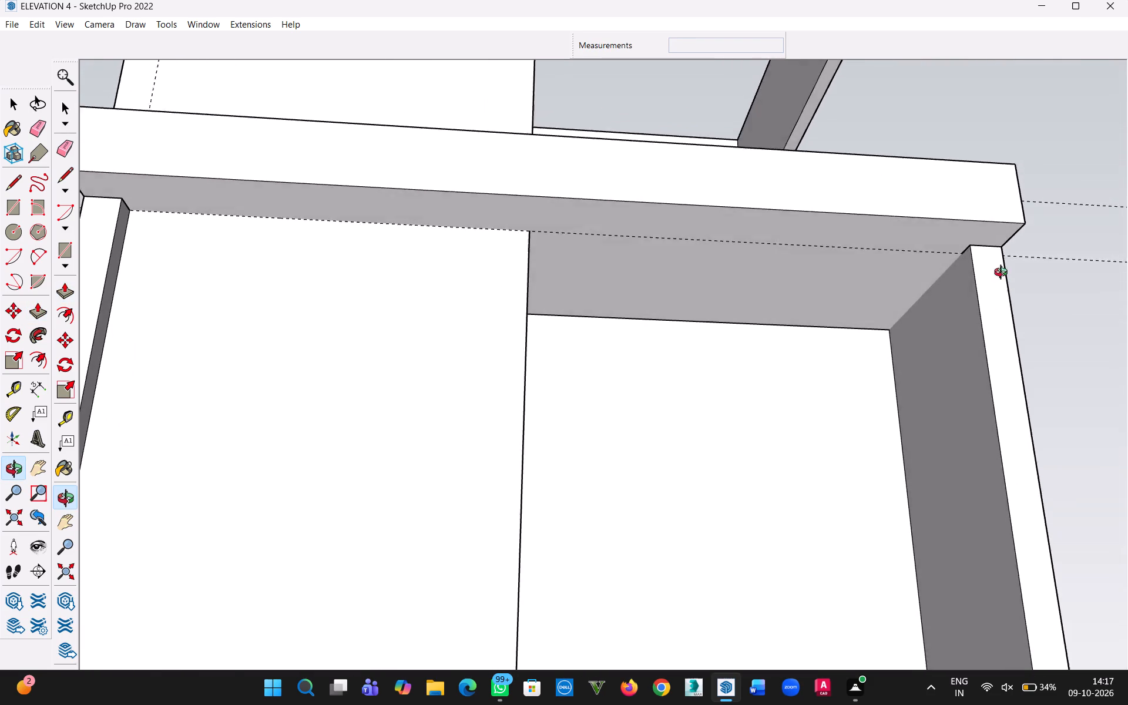
pyautogui.moveTo(1003, 274); pyautogui.dragTo(576, 458, button='middle')
pyautogui.hotkey('ctrl', 'z')
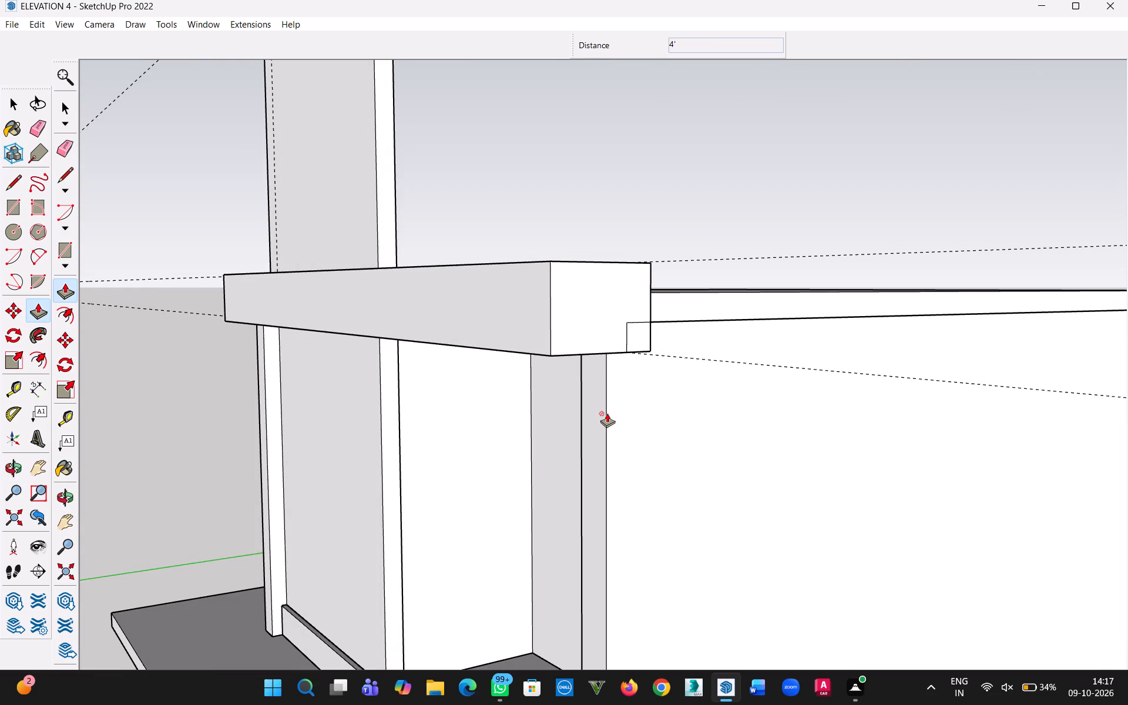
pyautogui.hotkey('ctrl', 'y')
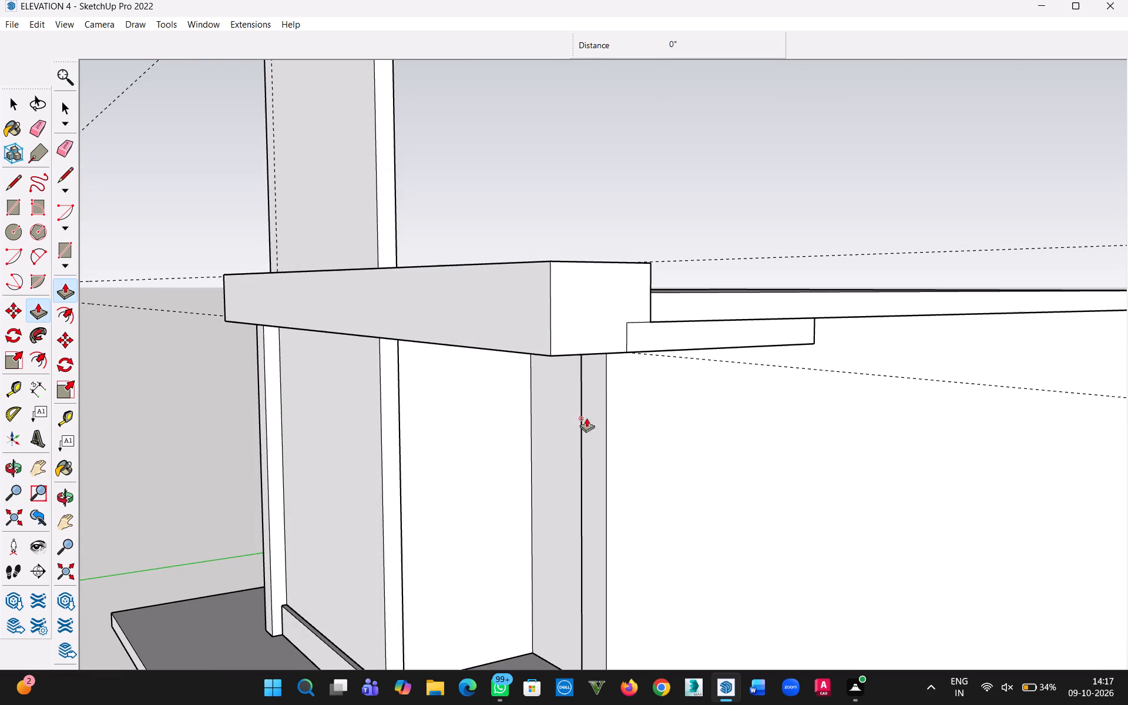
# Select the lower-storey wall and the front band's underside in turn to examine how they meet.
pyautogui.click(7, 99)
pyautogui.click(228, 216)
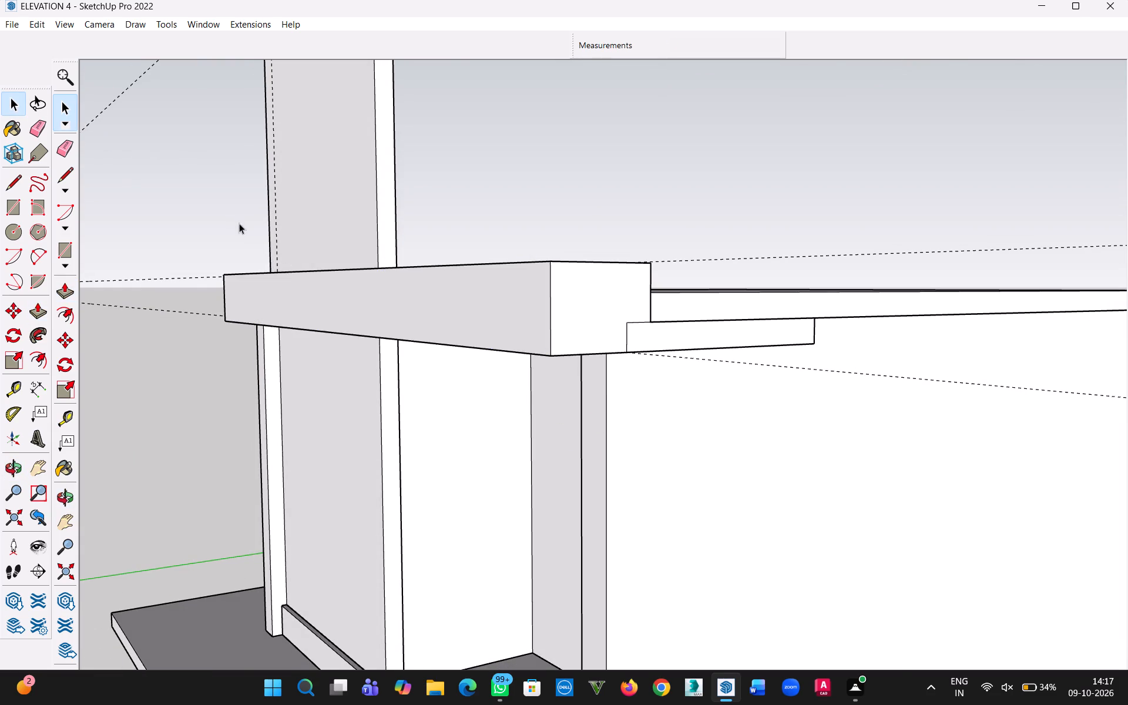
pyautogui.scroll(-9, 545, 391)
pyautogui.moveTo(544, 401); pyautogui.dragTo(859, 388, button='middle')
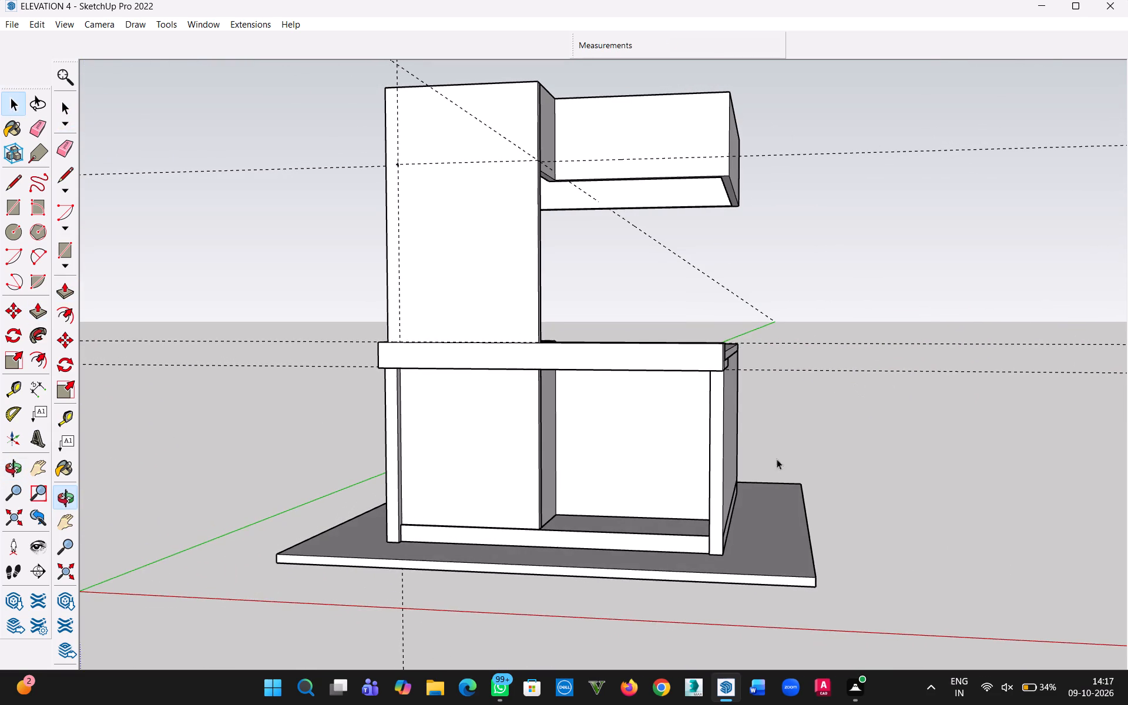
pyautogui.click(722, 461)
pyautogui.click(969, 402)
pyautogui.click(652, 388)
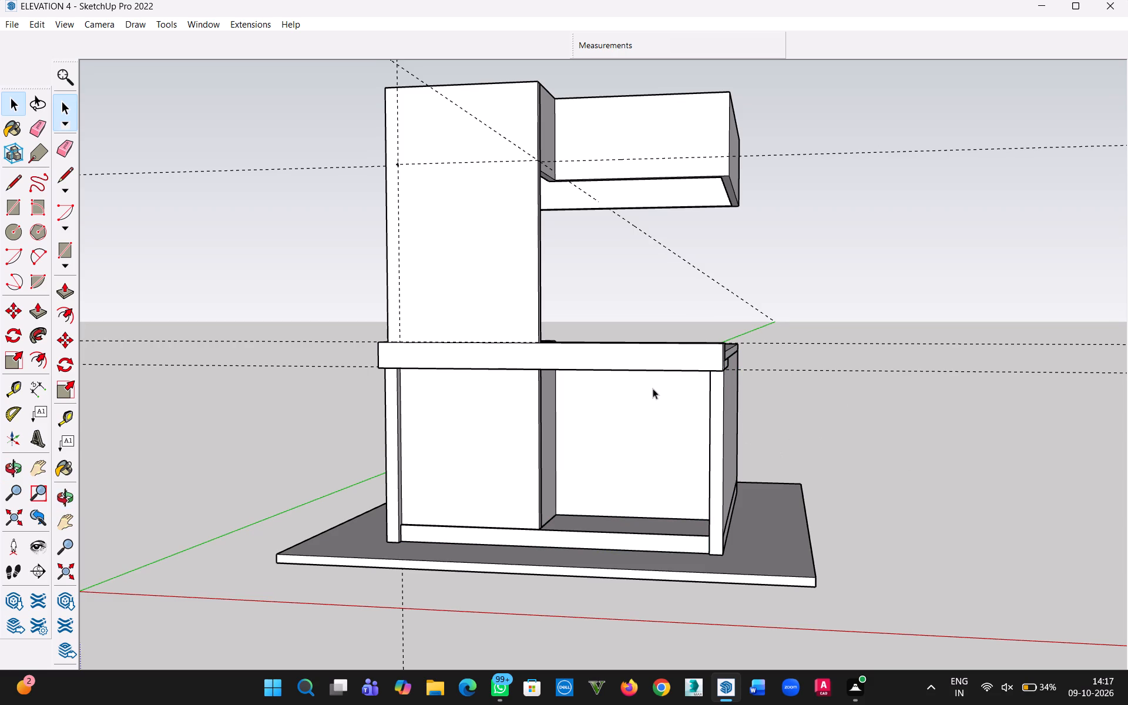
pyautogui.moveTo(818, 459); pyautogui.dragTo(845, 268, button='middle')
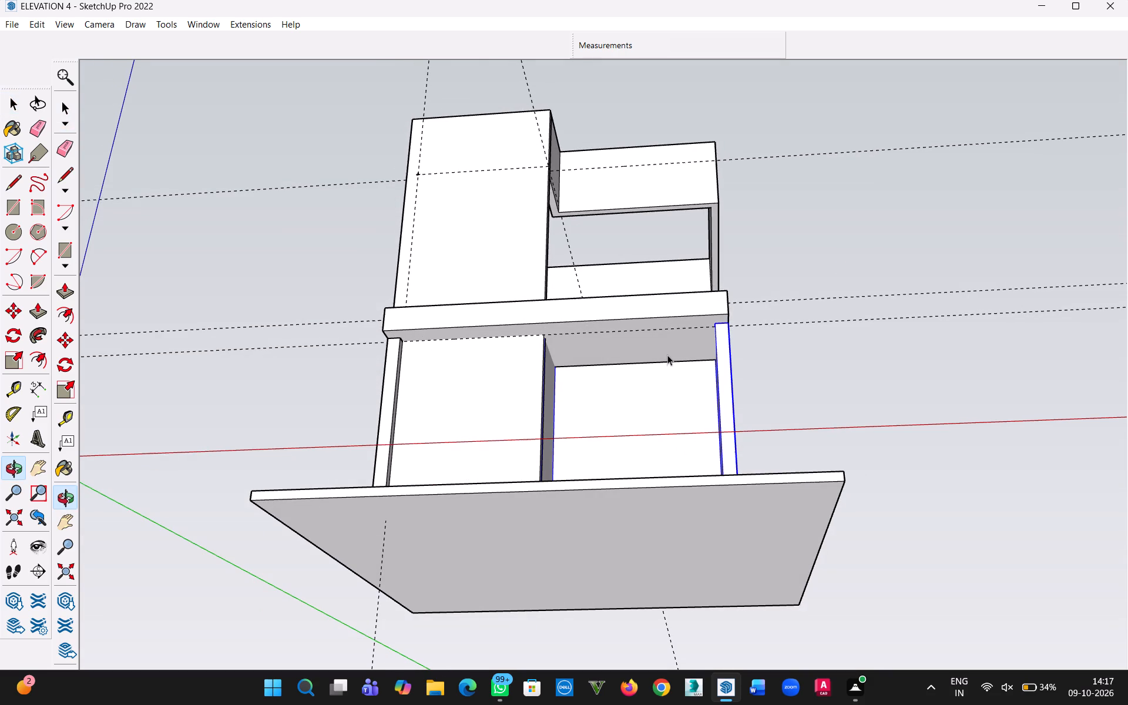
pyautogui.click(670, 351)
pyautogui.click(915, 392)
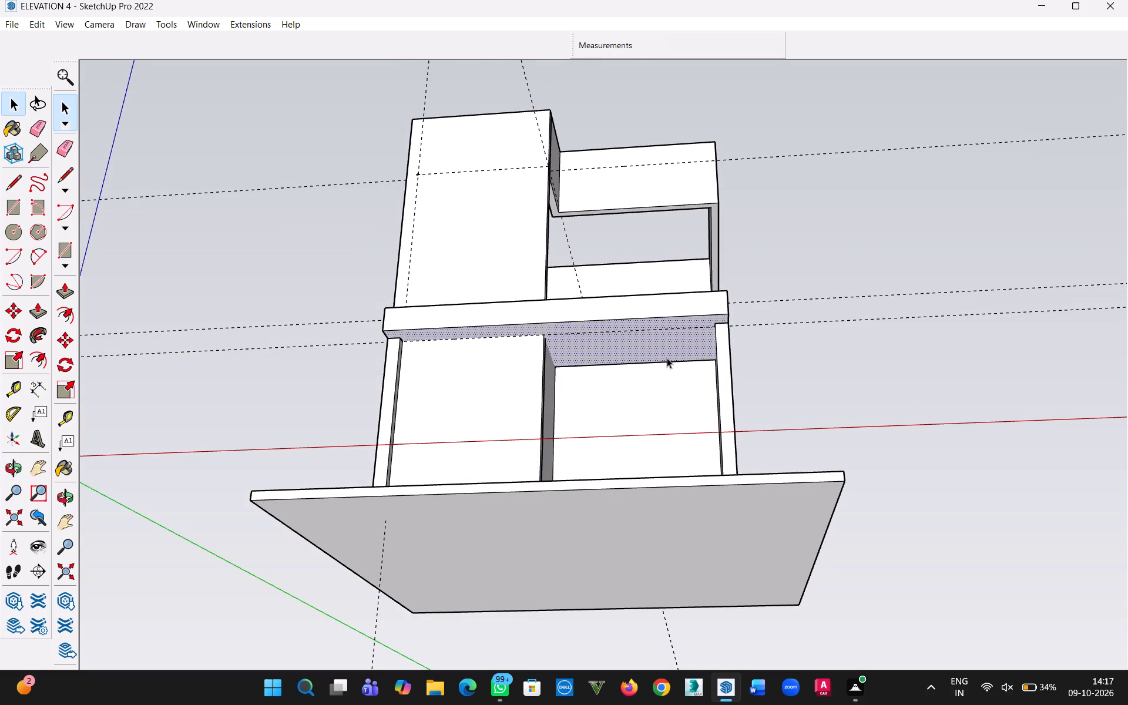
pyautogui.doubleClick(667, 358)
pyautogui.moveTo(699, 372); pyautogui.dragTo(660, 492, button='middle')
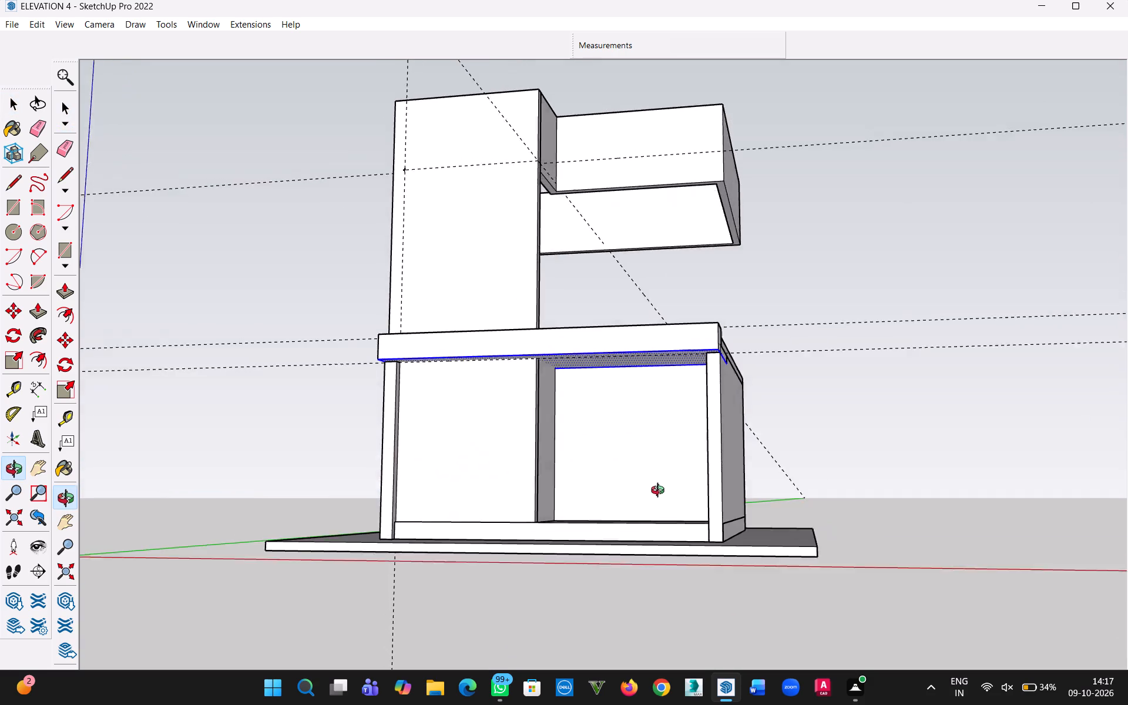
pyautogui.moveTo(660, 492); pyautogui.dragTo(567, 515, button='middle')
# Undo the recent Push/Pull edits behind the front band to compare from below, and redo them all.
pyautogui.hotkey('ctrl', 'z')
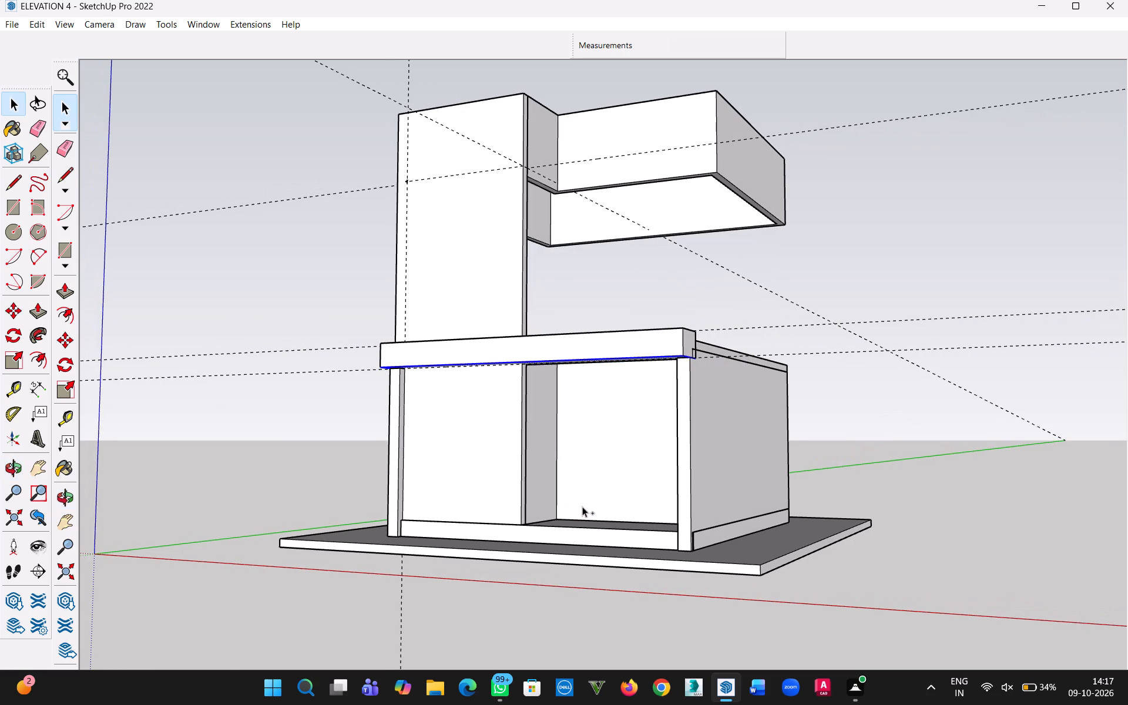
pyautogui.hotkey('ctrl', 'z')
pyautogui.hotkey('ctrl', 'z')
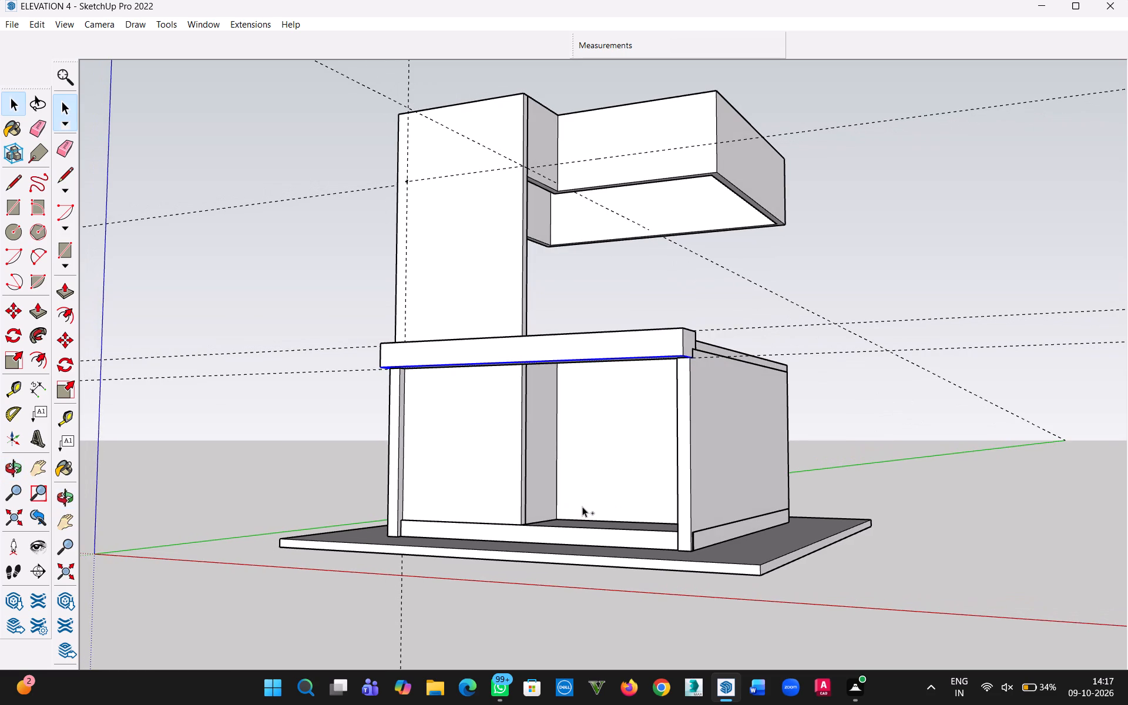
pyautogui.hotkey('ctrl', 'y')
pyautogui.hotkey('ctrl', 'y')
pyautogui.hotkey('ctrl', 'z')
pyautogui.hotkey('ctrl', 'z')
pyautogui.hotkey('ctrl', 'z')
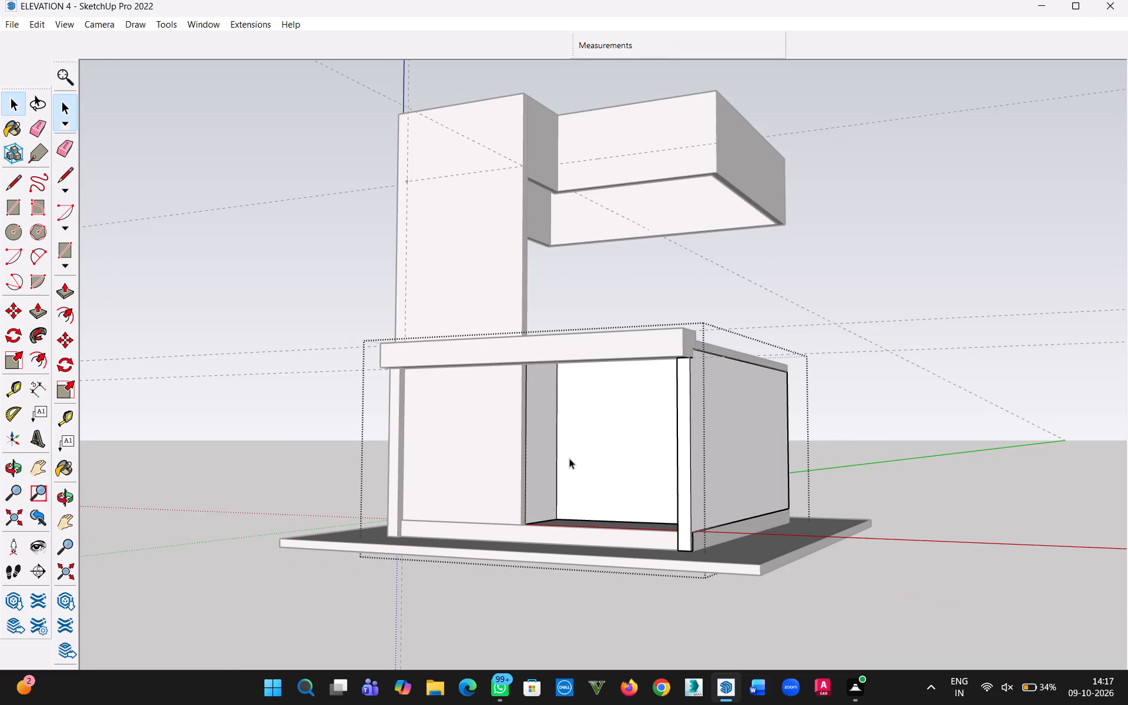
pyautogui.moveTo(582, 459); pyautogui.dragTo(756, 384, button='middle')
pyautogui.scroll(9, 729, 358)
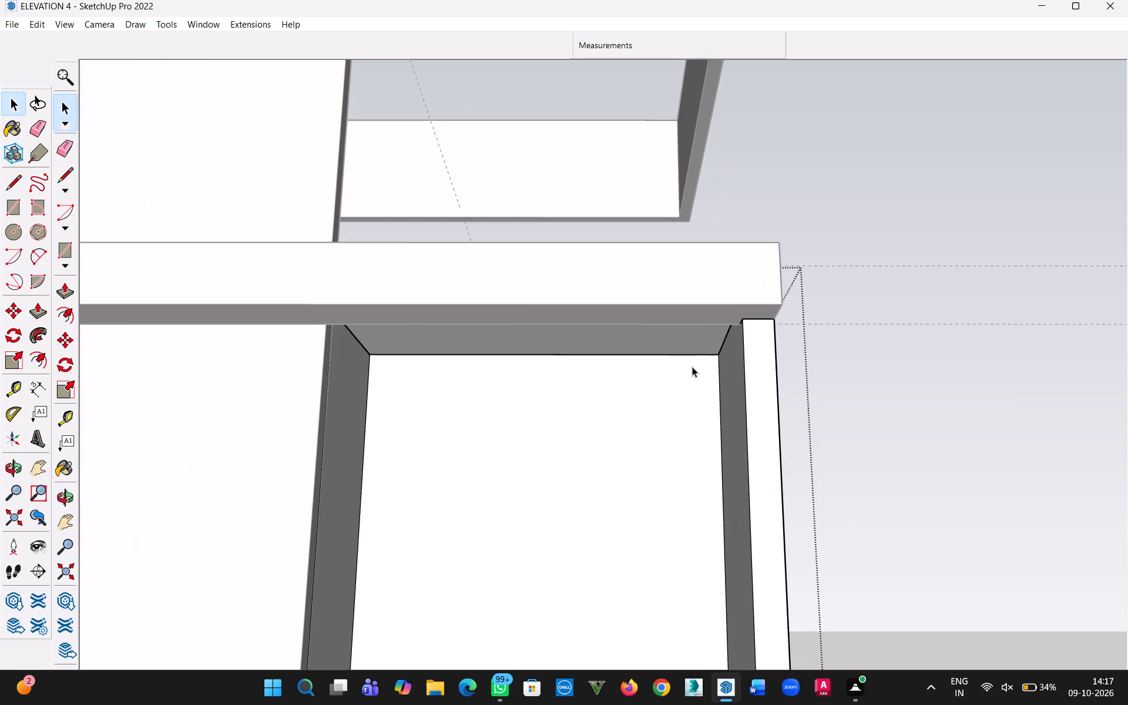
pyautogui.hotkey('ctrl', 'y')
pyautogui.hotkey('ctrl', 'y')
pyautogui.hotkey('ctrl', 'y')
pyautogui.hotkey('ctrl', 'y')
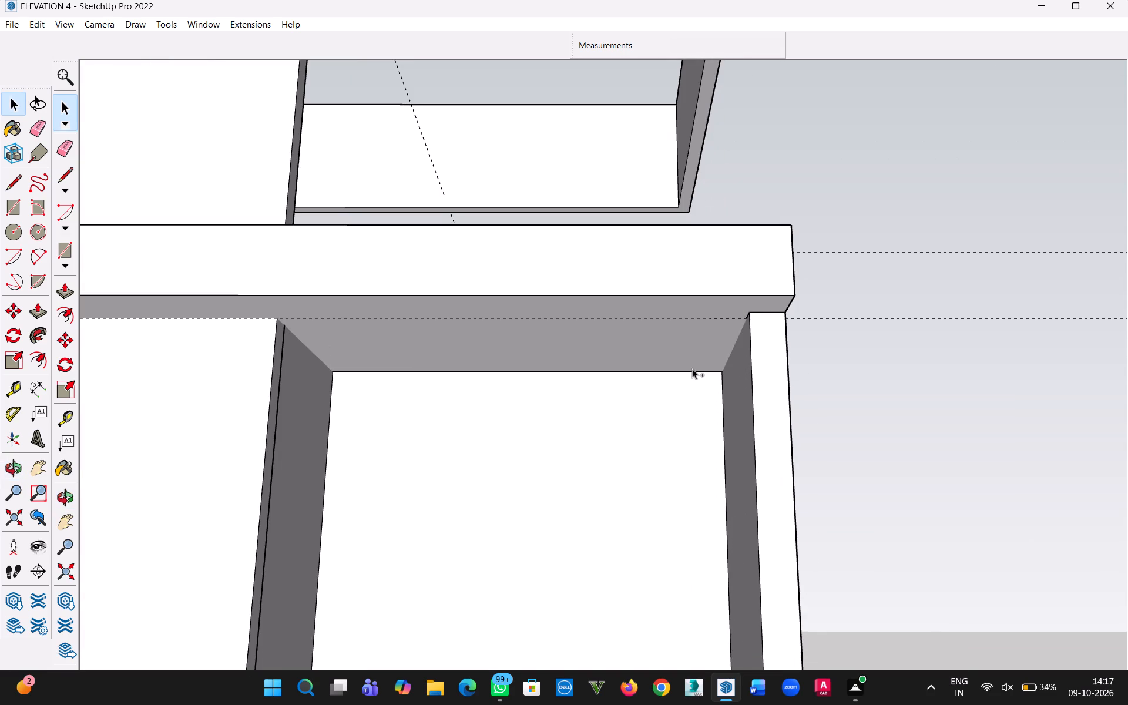
# Select the front band's connected faces and examine its inward extension from below, above and the side.
pyautogui.click(909, 419)
pyautogui.click(687, 347)
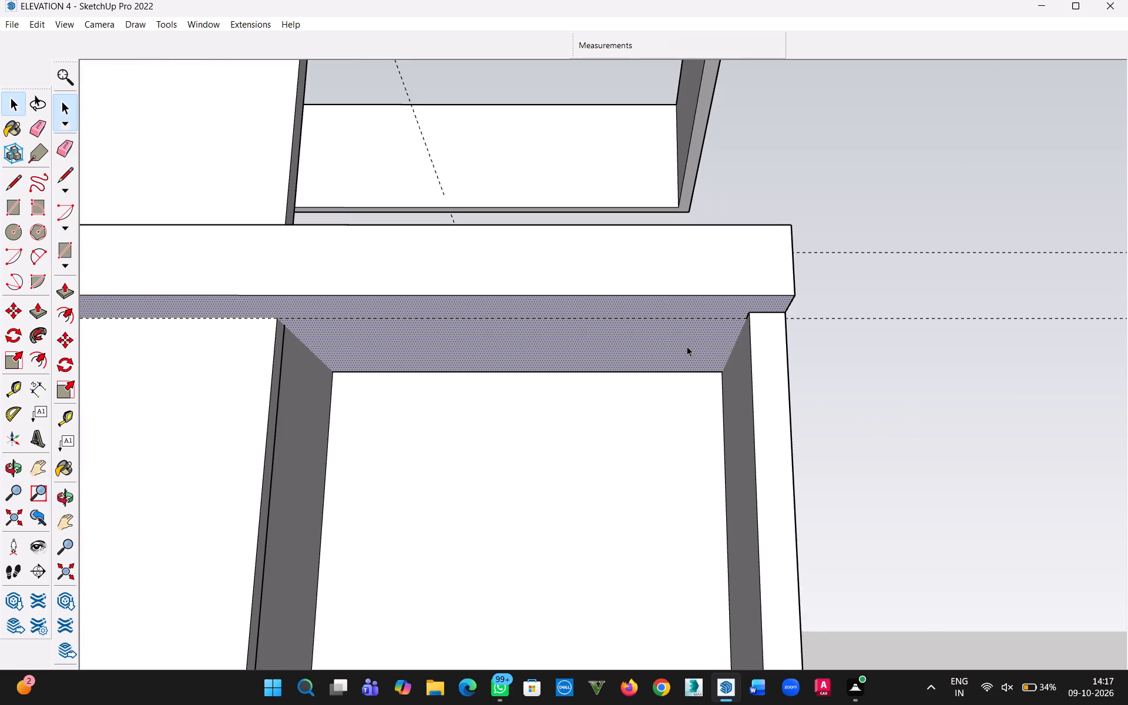
pyautogui.click(965, 398)
pyautogui.doubleClick(656, 365)
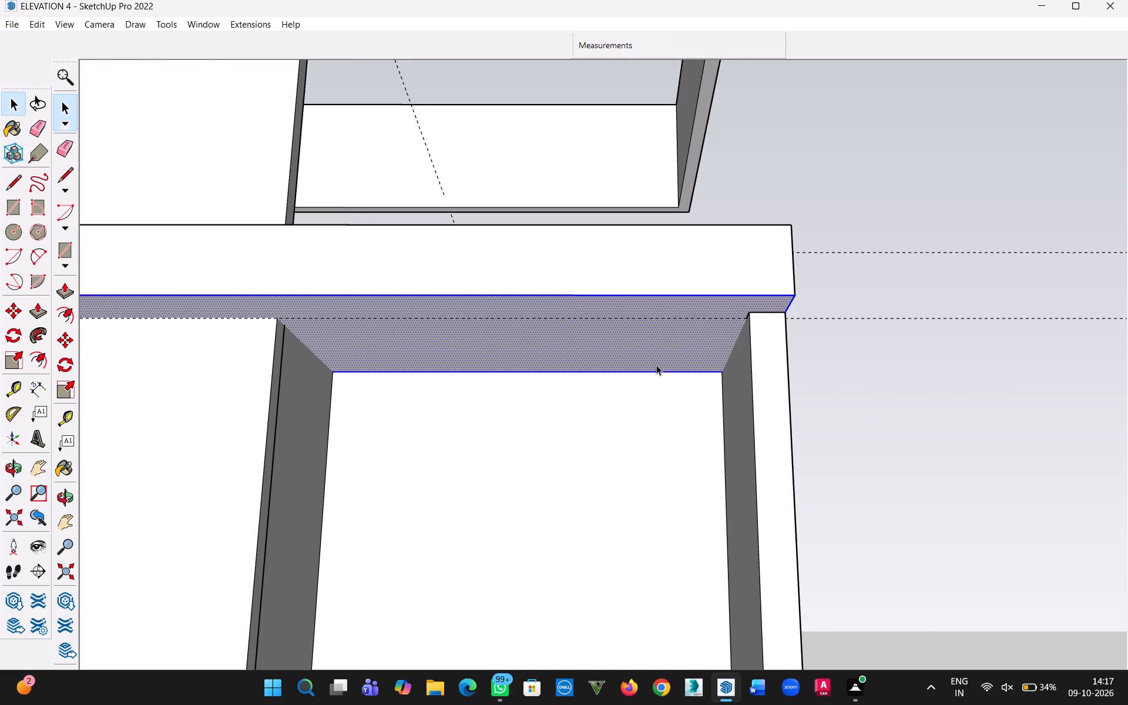
pyautogui.tripleClick(656, 365)
pyautogui.moveTo(800, 364); pyautogui.dragTo(791, 380, button='middle')
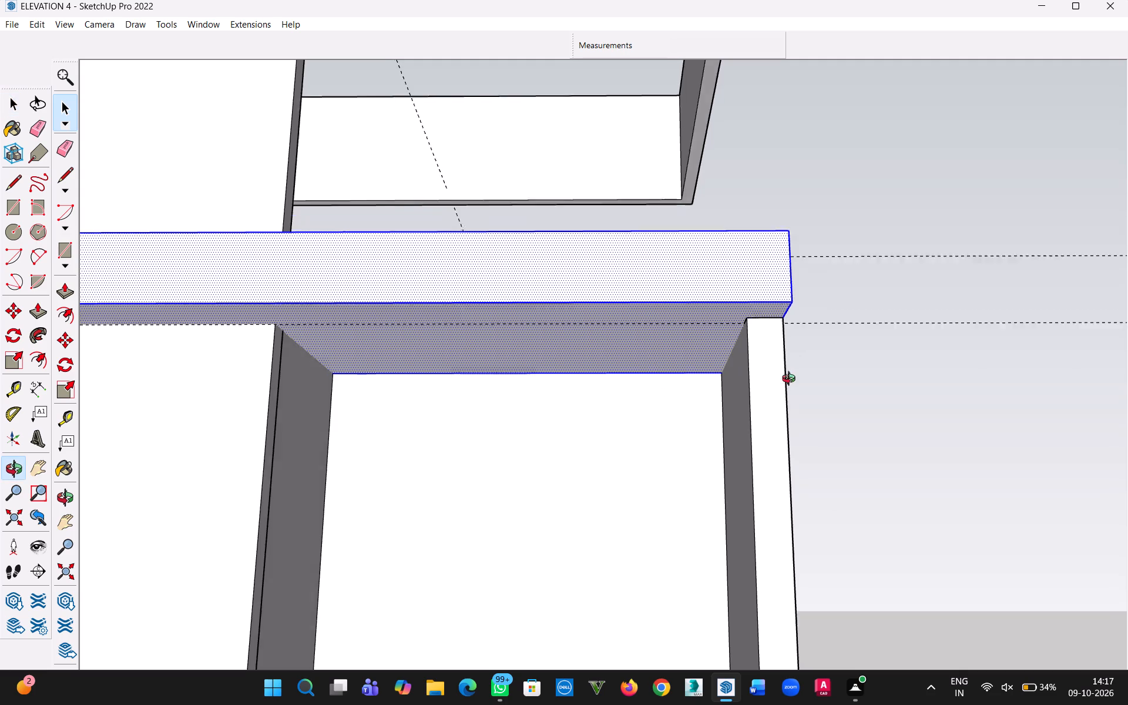
pyautogui.moveTo(791, 380); pyautogui.dragTo(541, 488, button='middle')
pyautogui.scroll(-9, 457, 386)
pyautogui.moveTo(365, 393); pyautogui.dragTo(466, 529, button='middle')
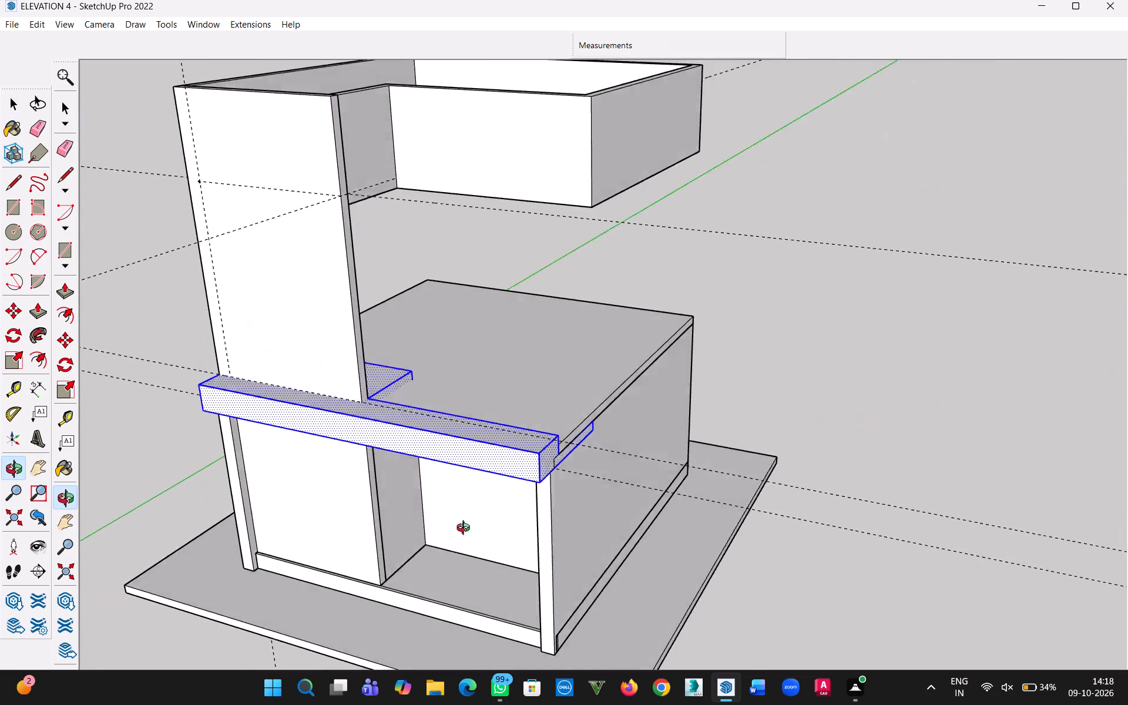
pyautogui.moveTo(466, 529); pyautogui.dragTo(313, 435, button='middle')
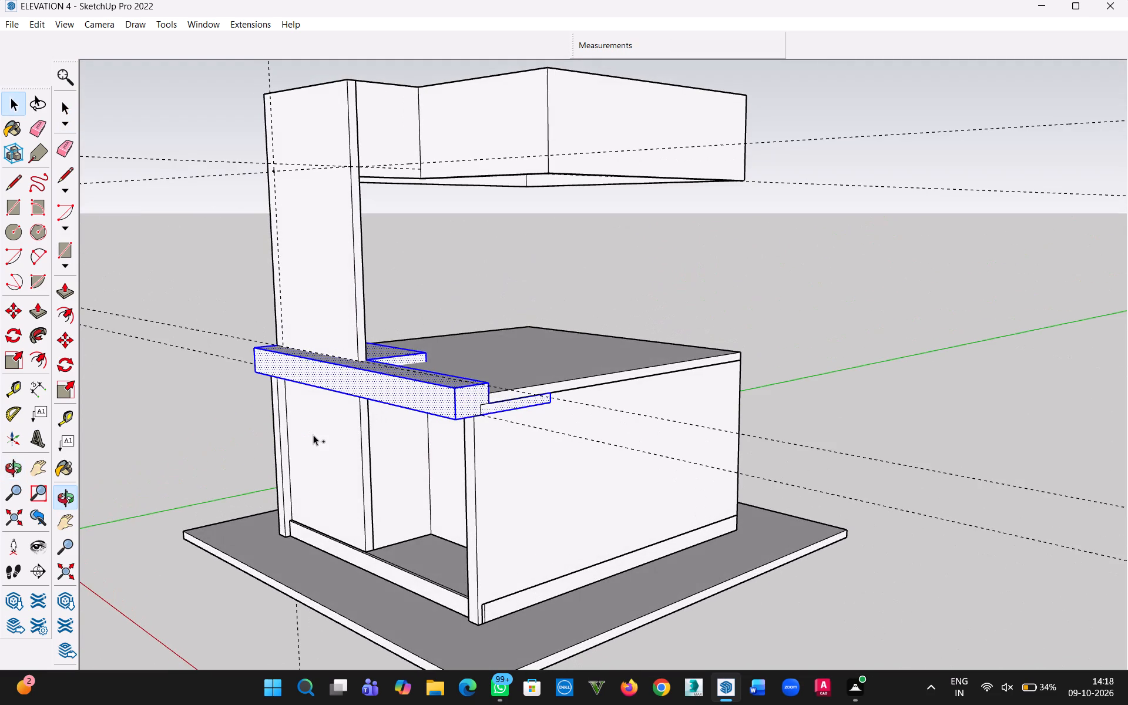
# Undo the Push/Pull edits that extended the front band inward, keeping the band itself in front of the slab.
pyautogui.hotkey('ctrl', 'z')
pyautogui.hotkey('ctrl', 'z')
pyautogui.hotkey('ctrl', 'z')
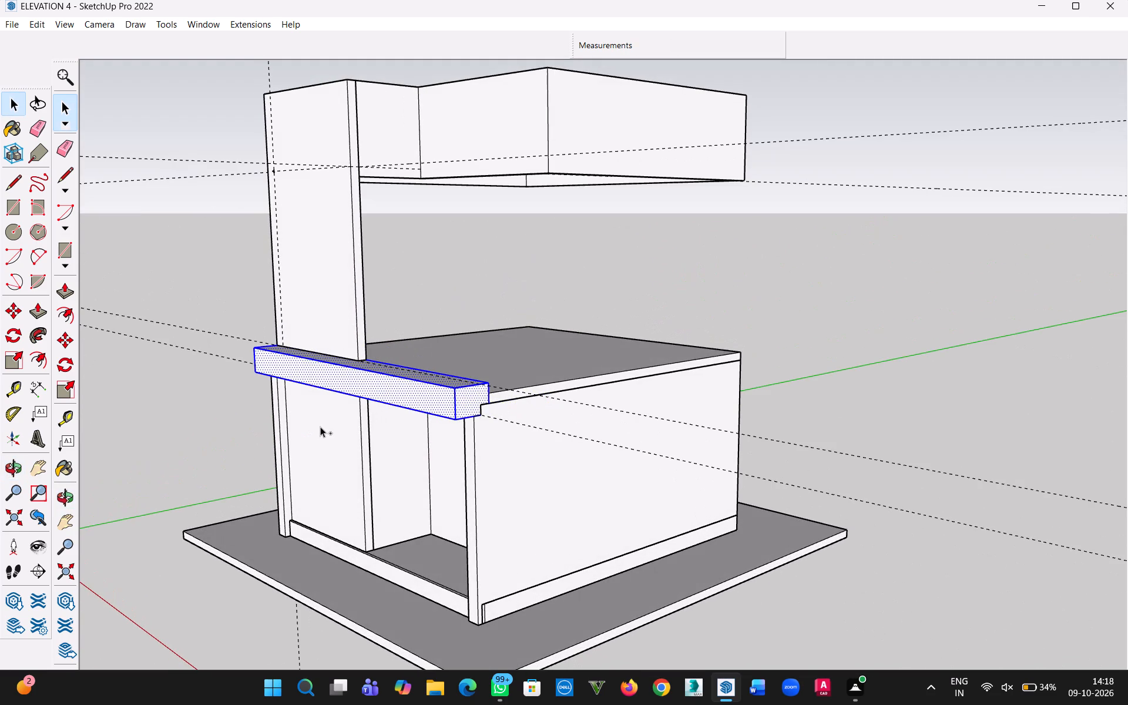
pyautogui.hotkey('ctrl', 'z')
pyautogui.hotkey('ctrl', 'z')
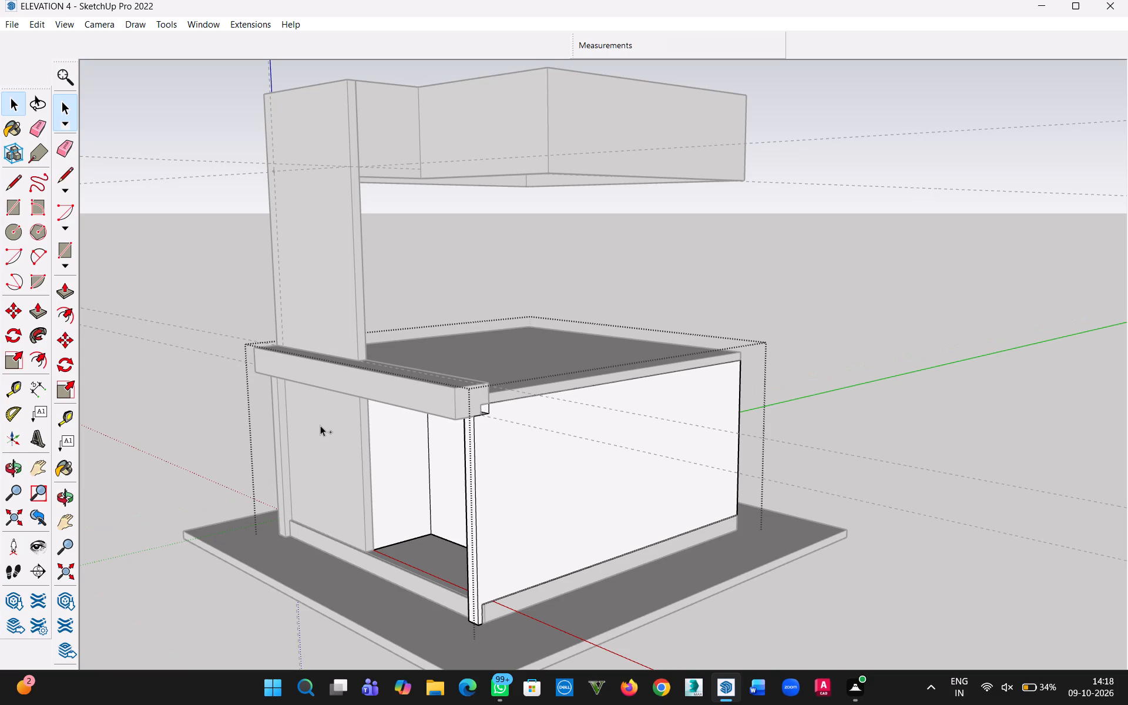
pyautogui.hotkey('ctrl', 'y')
pyautogui.click(952, 314)
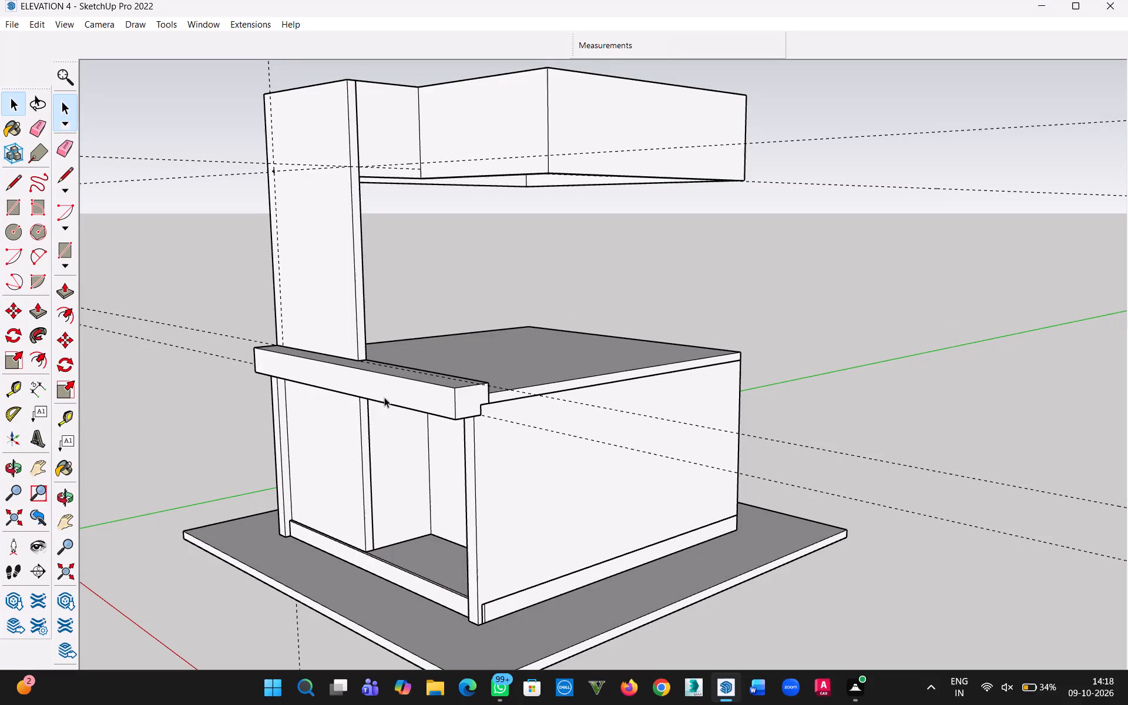
# Select all connected geometry of the front band and make it a group.
pyautogui.tripleClick(404, 397)
pyautogui.rightClick(404, 397)
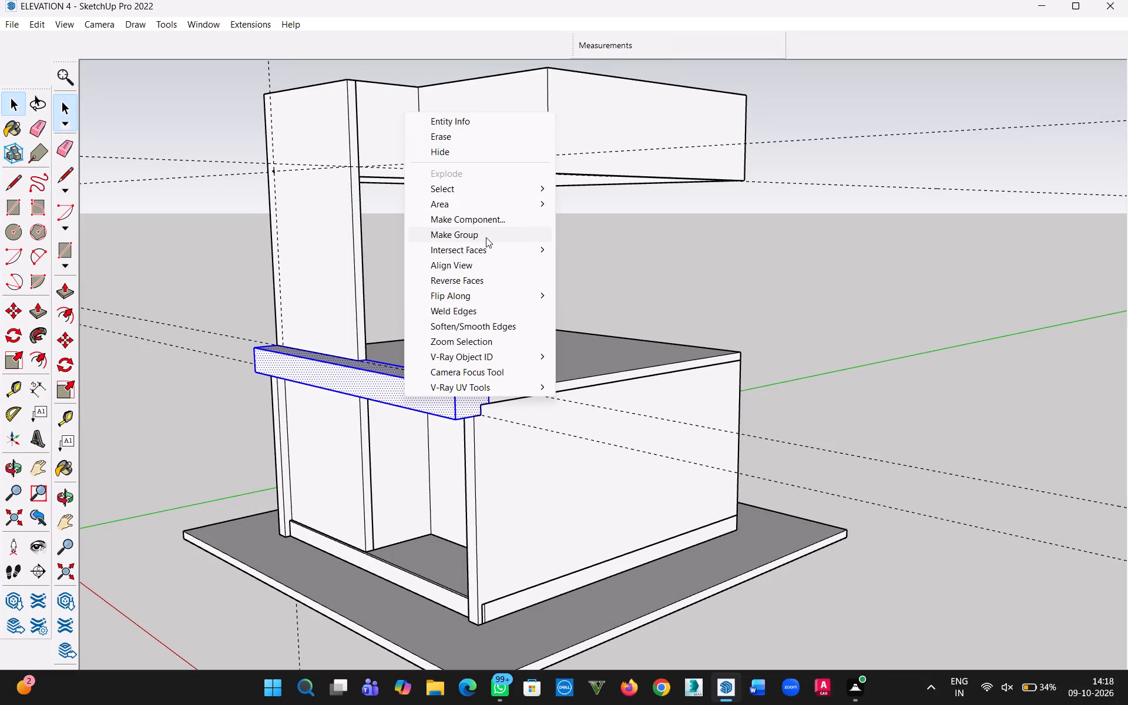
pyautogui.click(486, 237)
# Hide the lower-storey wall group beneath the front band.
pyautogui.moveTo(432, 484); pyautogui.dragTo(725, 391, button='middle')
pyautogui.scroll(5, 623, 391)
pyautogui.scroll(1, 580, 414)
pyautogui.moveTo(582, 414); pyautogui.dragTo(575, 443, button='middle')
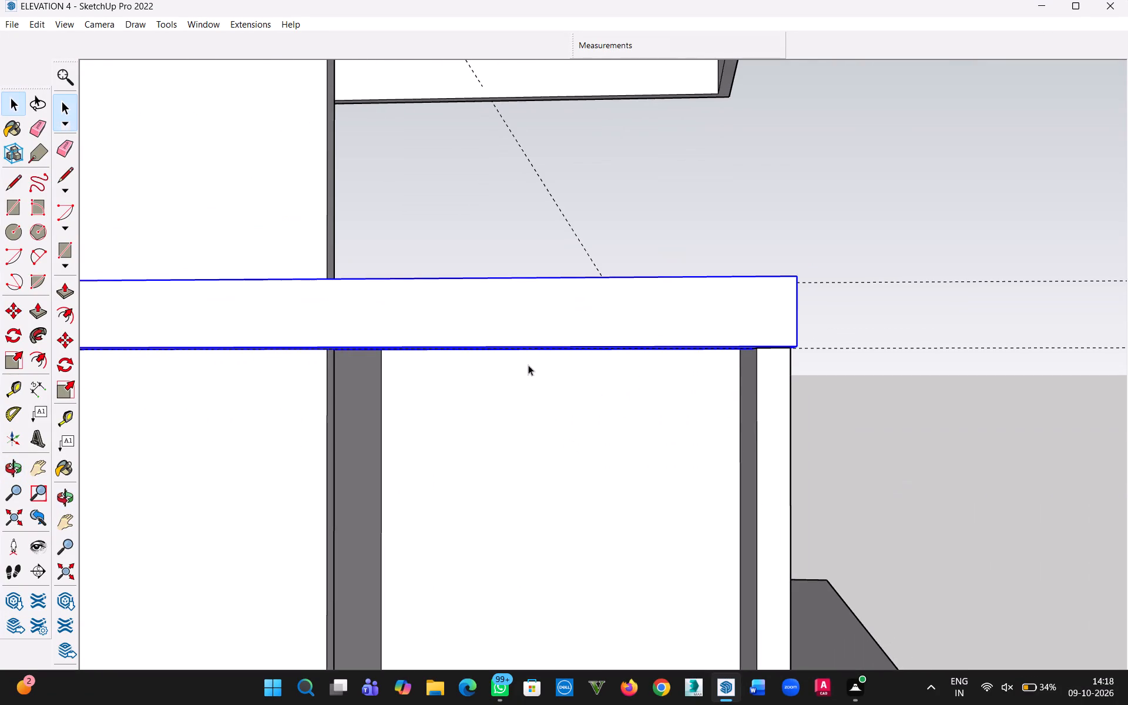
pyautogui.doubleClick(607, 317)
pyautogui.scroll(5, 590, 476)
pyautogui.scroll(-4, 592, 474)
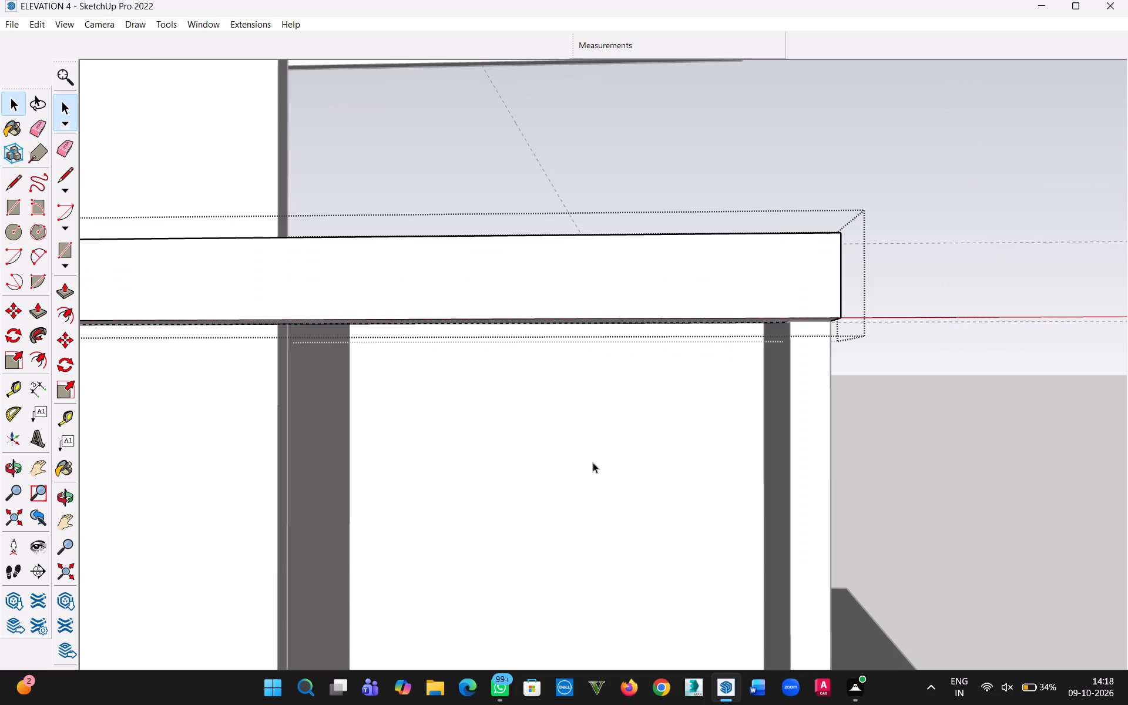
pyautogui.click(593, 462)
pyautogui.click(673, 456)
pyautogui.rightClick(698, 449)
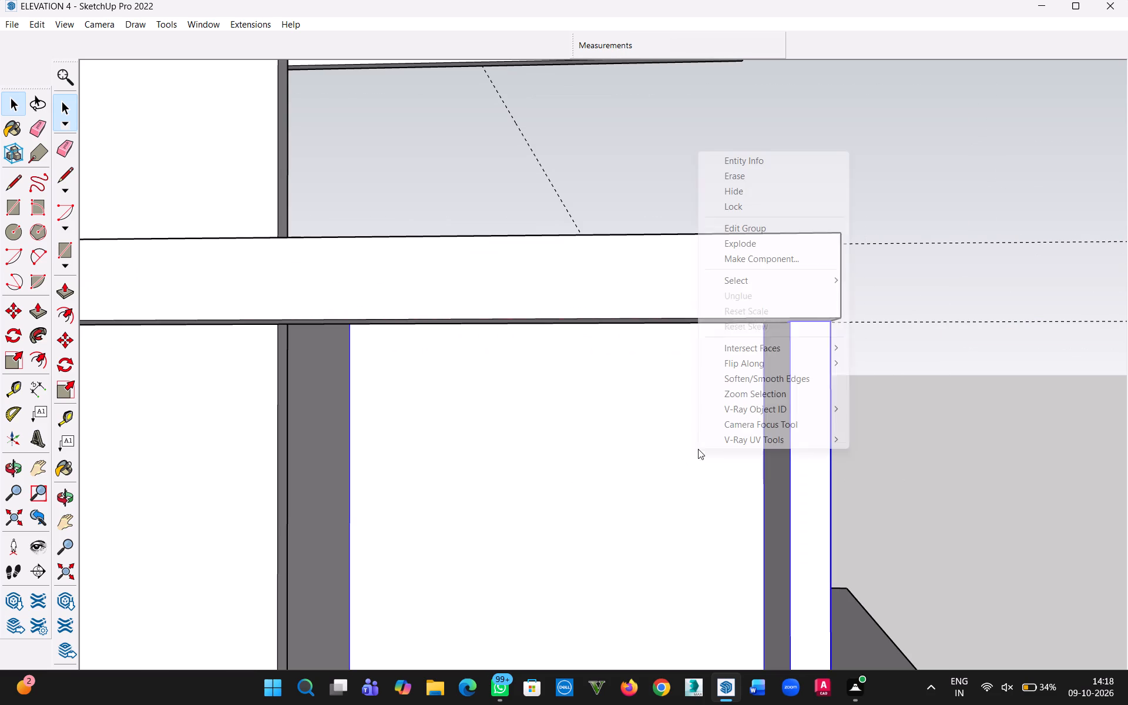
pyautogui.click(736, 194)
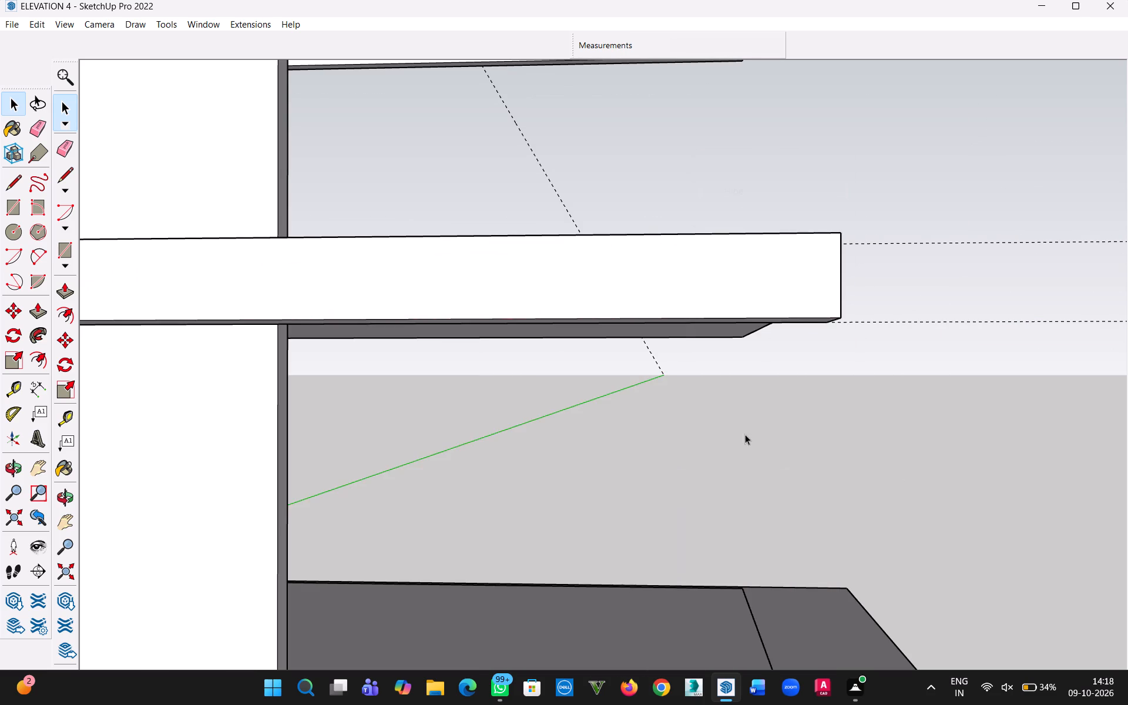
# Place a guide on the front band's stepped back face, offset 9" inward from the step's end edge.
pyautogui.moveTo(745, 435); pyautogui.dragTo(150, 369, button='middle')
pyautogui.scroll(5, 167, 347)
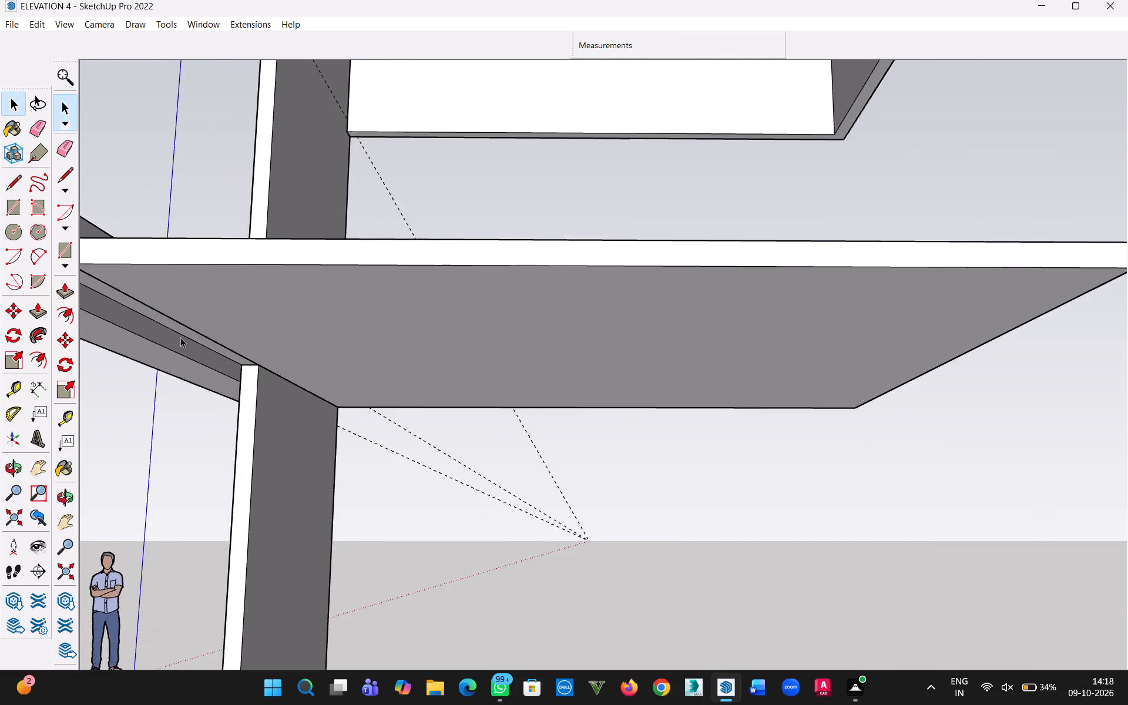
pyautogui.scroll(2, 180, 337)
pyautogui.scroll(1, 274, 460)
pyautogui.press('h')
pyautogui.moveTo(260, 485); pyautogui.dragTo(642, 461)
pyautogui.moveTo(640, 461); pyautogui.dragTo(391, 471, button='middle')
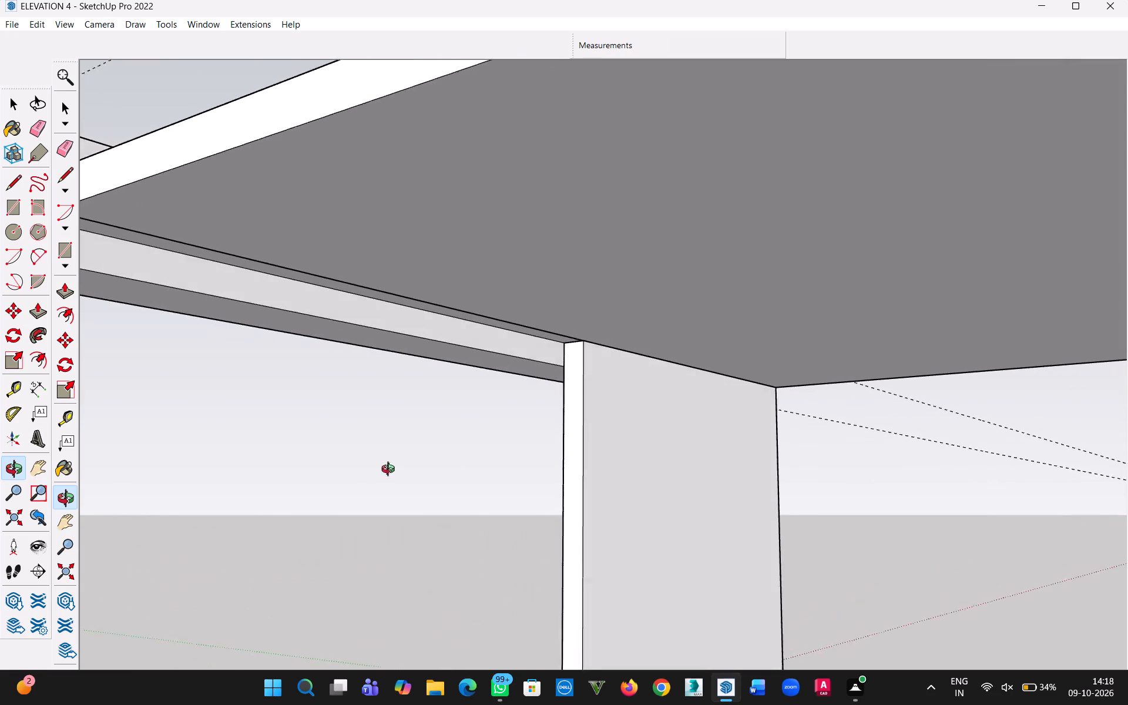
pyautogui.moveTo(391, 471); pyautogui.dragTo(465, 499, button='middle')
pyautogui.scroll(-8, 426, 475)
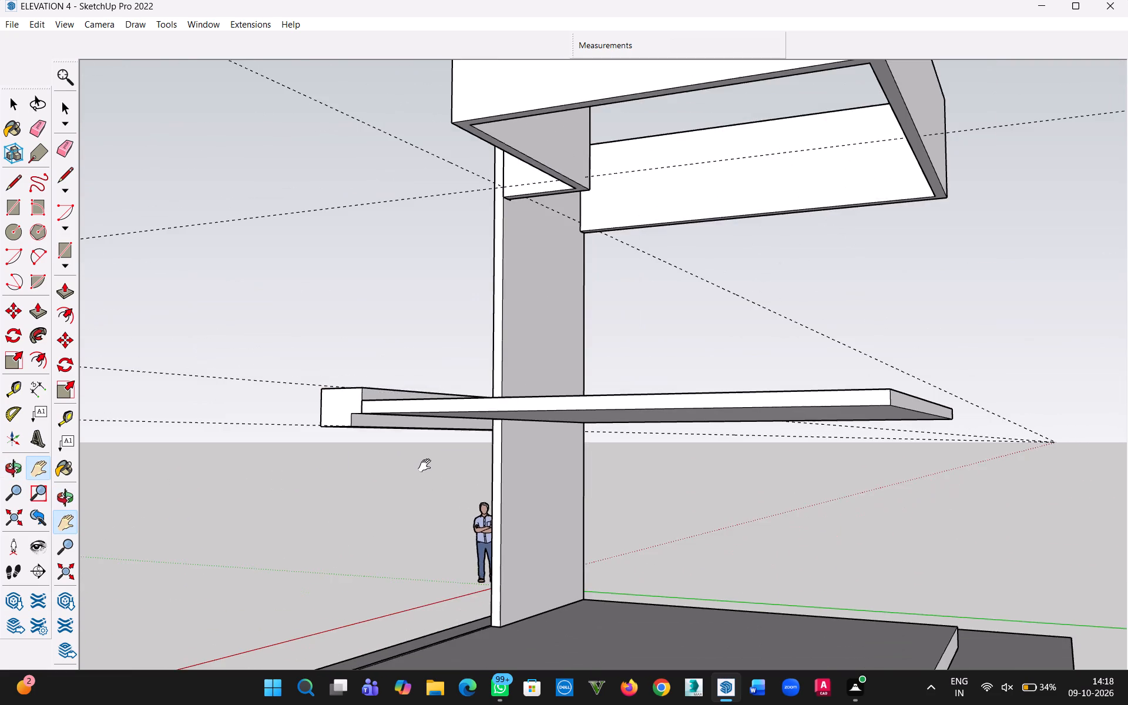
pyautogui.moveTo(433, 456); pyautogui.dragTo(434, 419, button='middle')
pyautogui.scroll(5, 425, 422)
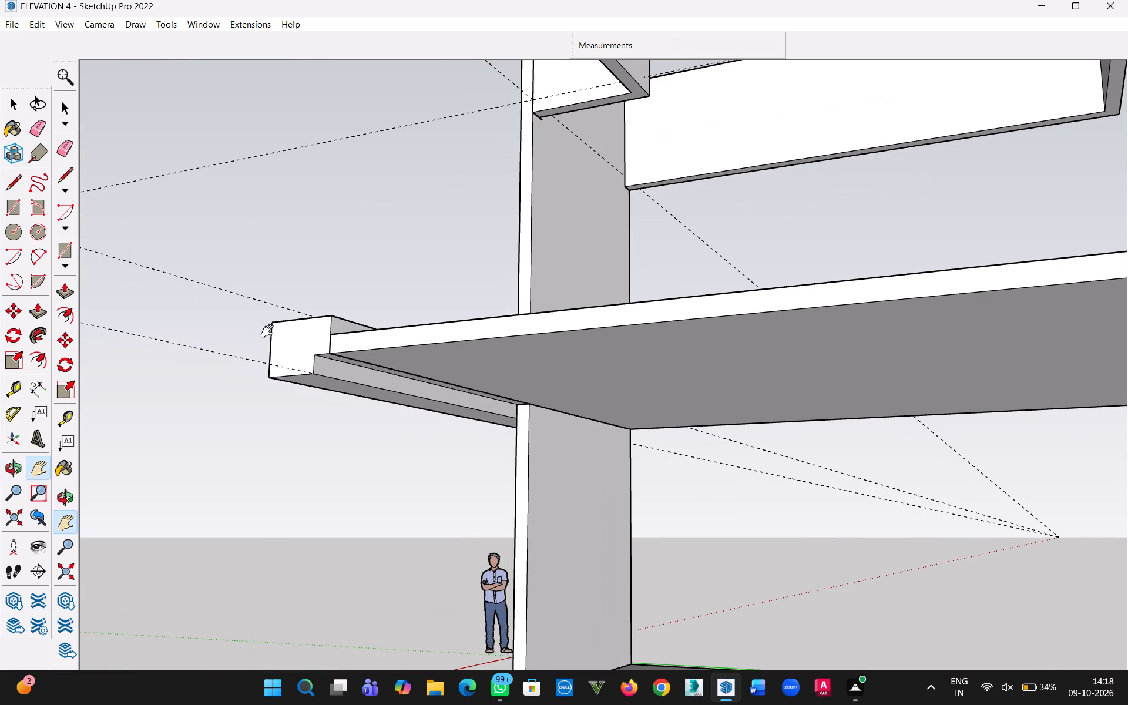
pyautogui.press('t')
pyautogui.click(275, 349)
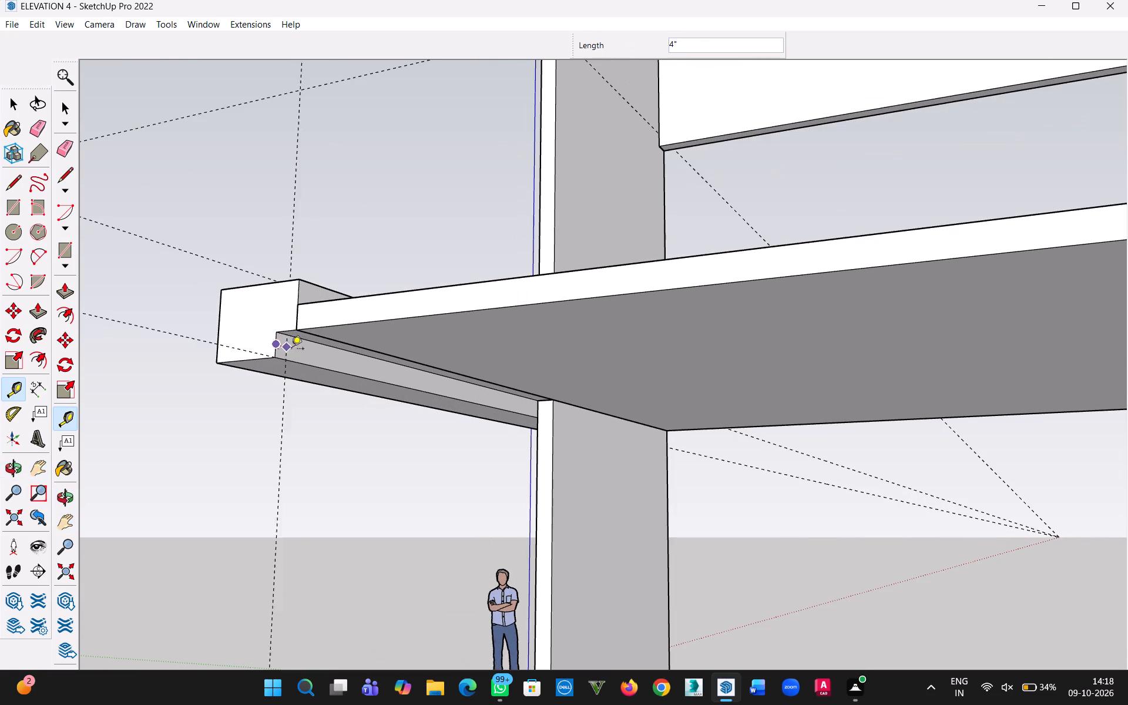
pyautogui.write('9"')
pyautogui.press('Return')
pyautogui.click(9, 106)
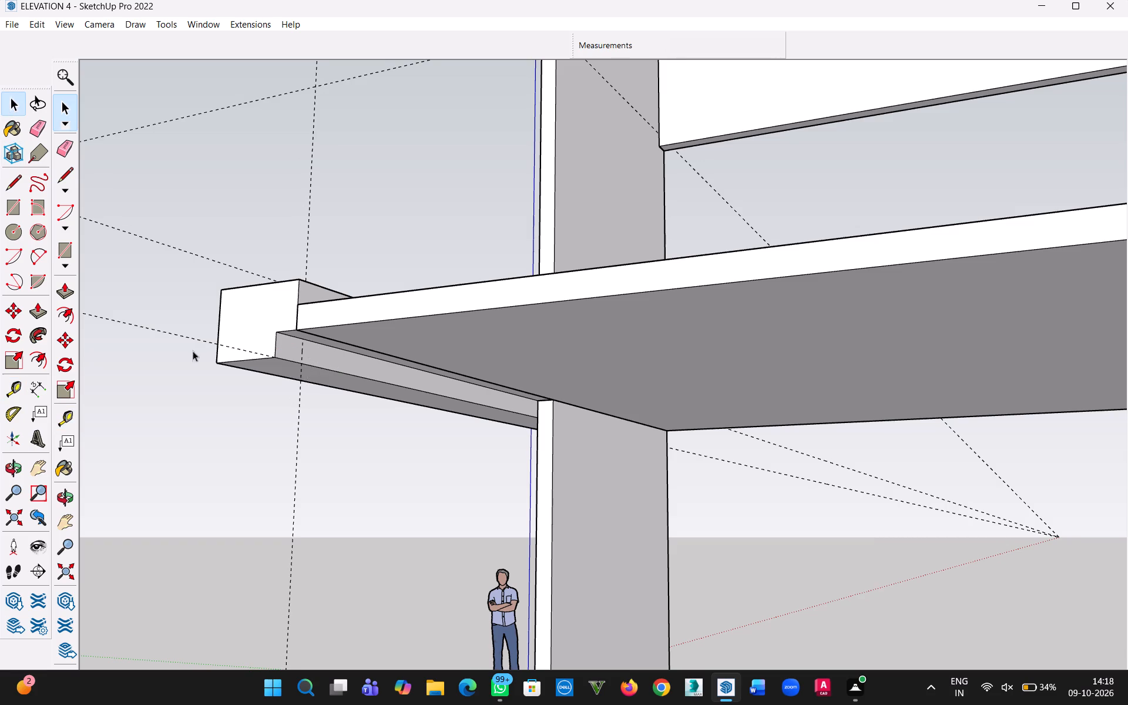
pyautogui.click(255, 481)
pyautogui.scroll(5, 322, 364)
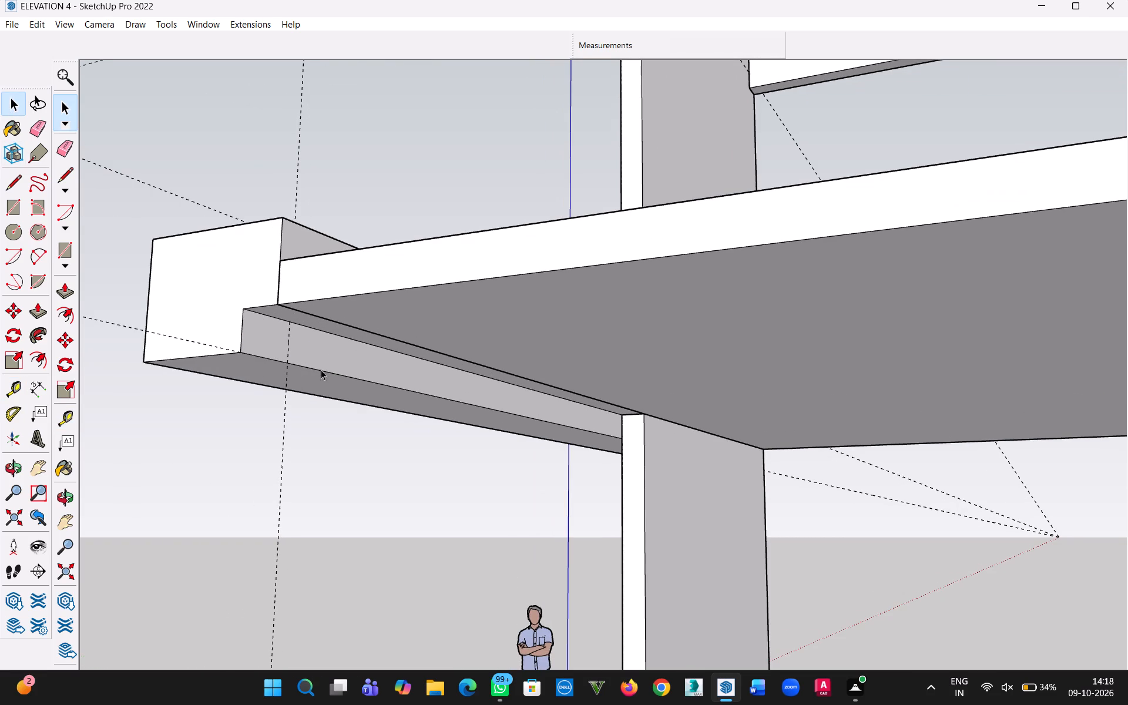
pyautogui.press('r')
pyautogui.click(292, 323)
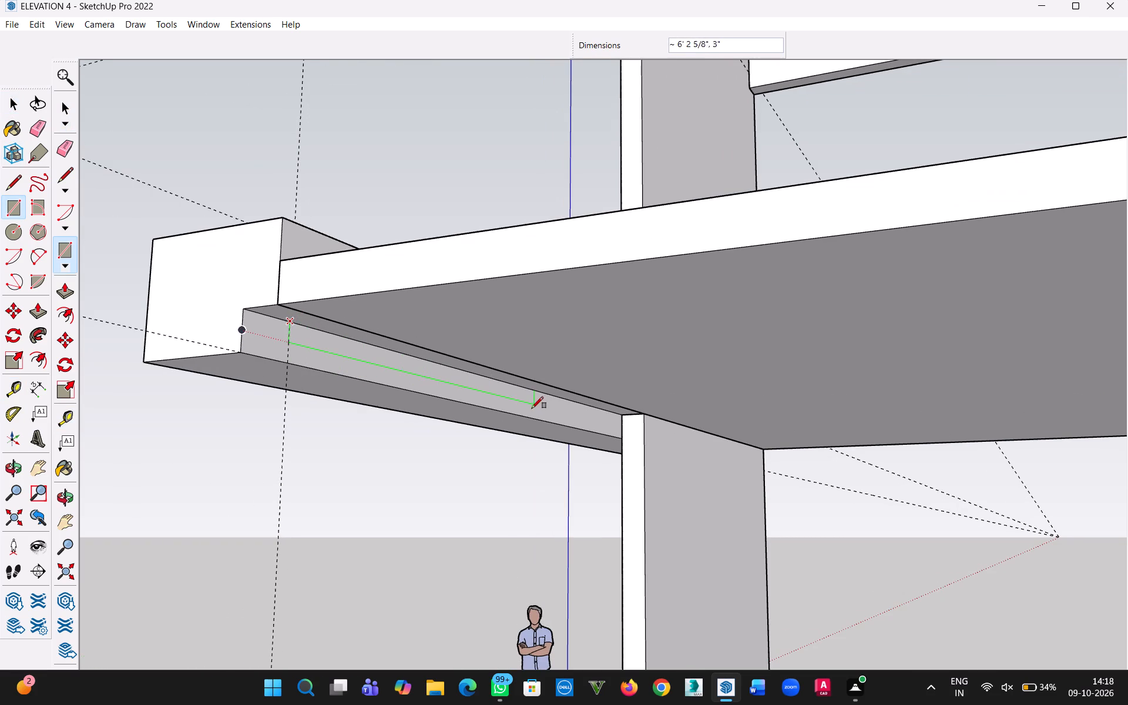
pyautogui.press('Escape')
# Inside the front band group, draw a rectangle about 10' by 6" on the stepped back face, from the guide to the side wall.
pyautogui.click(19, 107)
pyautogui.doubleClick(218, 276)
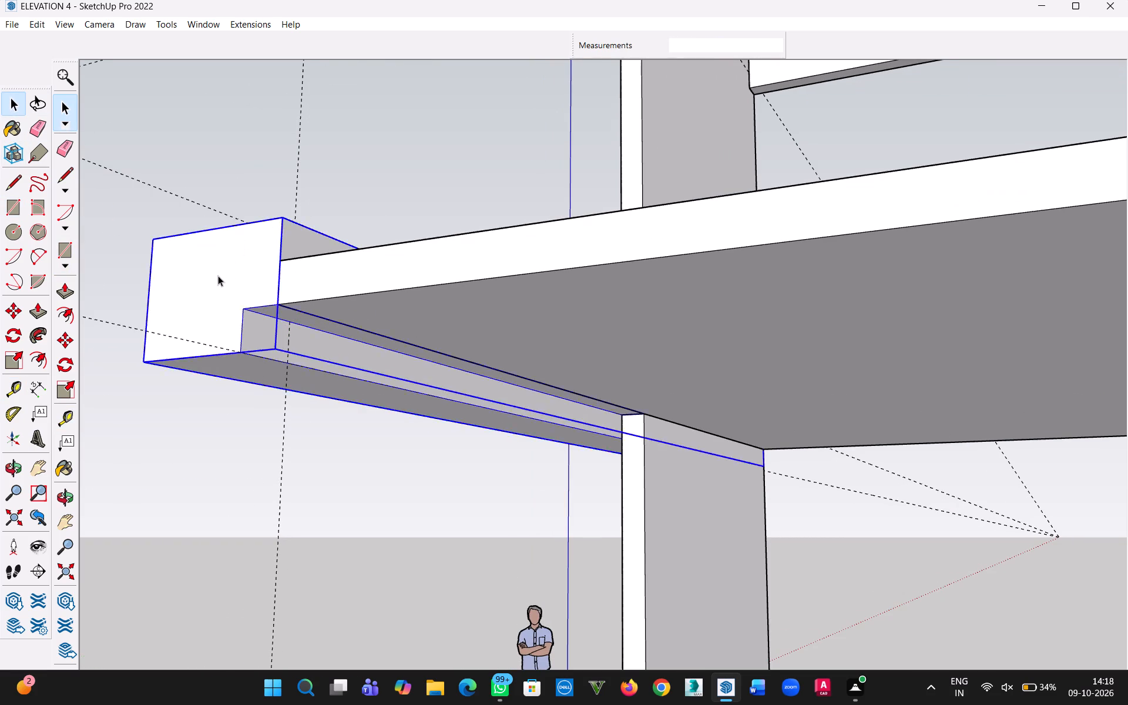
pyautogui.press('r')
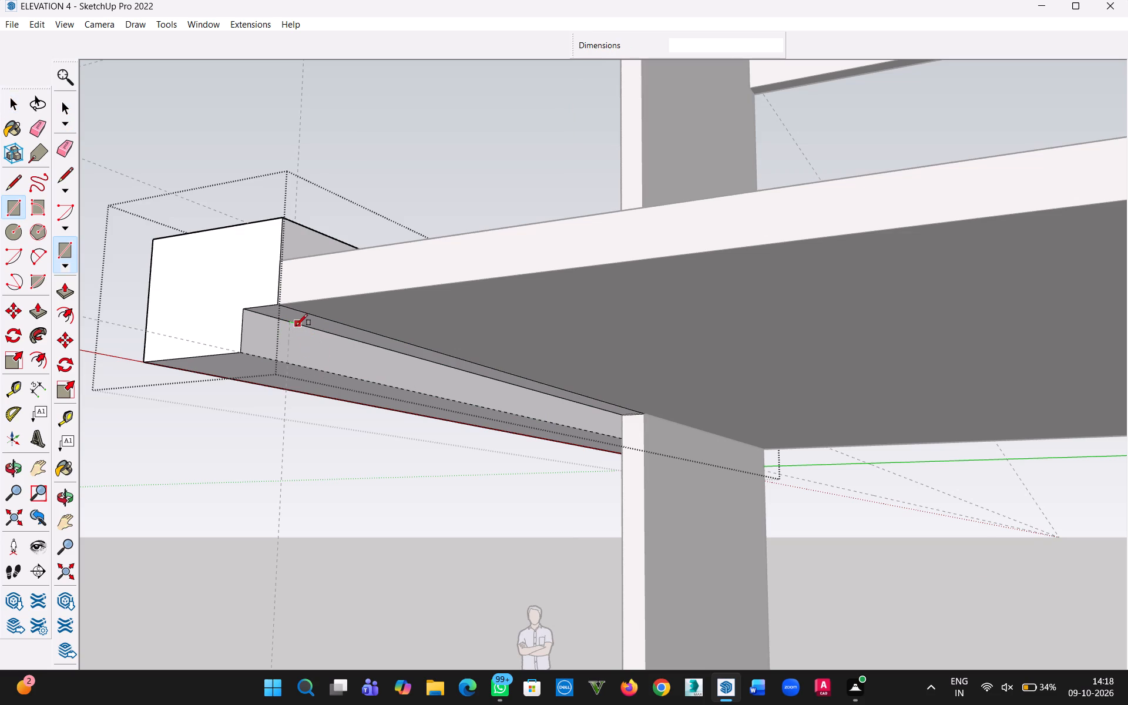
pyautogui.click(290, 325)
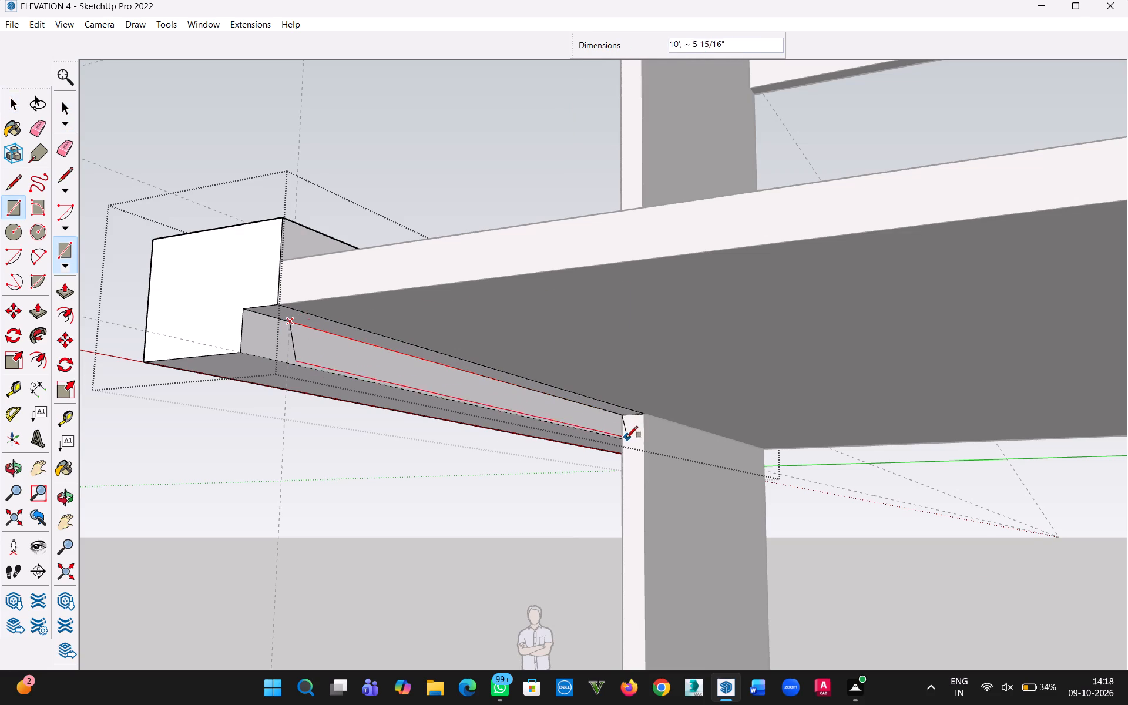
pyautogui.scroll(16, 622, 438)
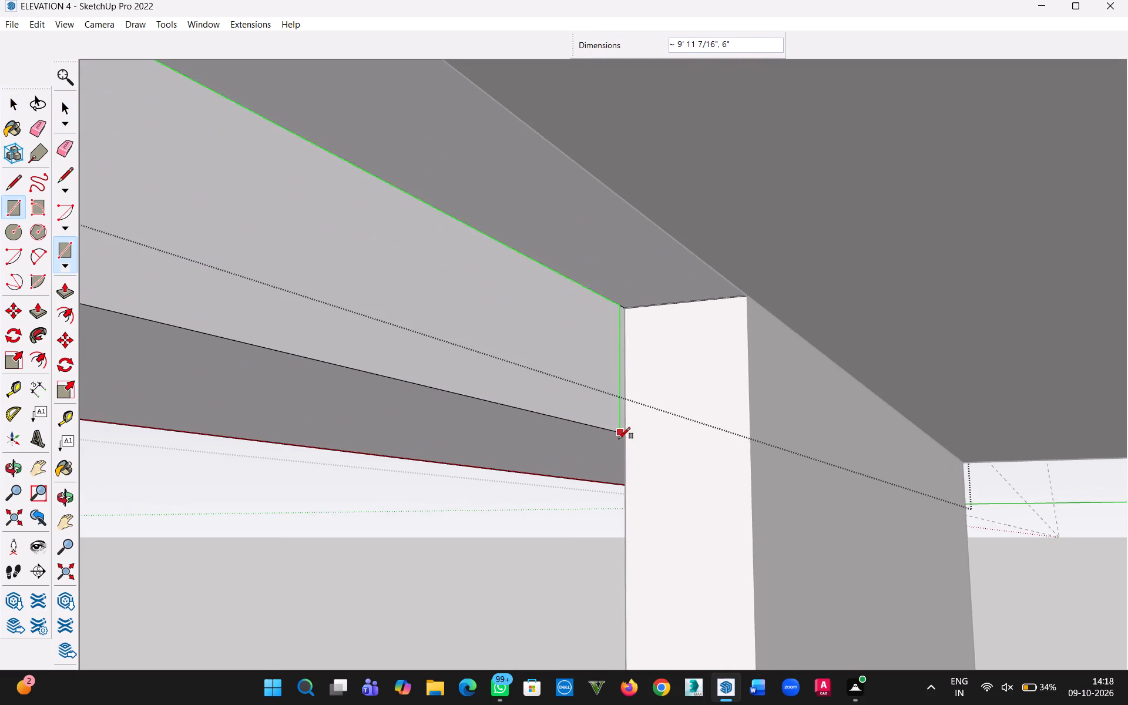
pyautogui.scroll(2, 622, 439)
pyautogui.click(625, 433)
pyautogui.scroll(-10, 489, 412)
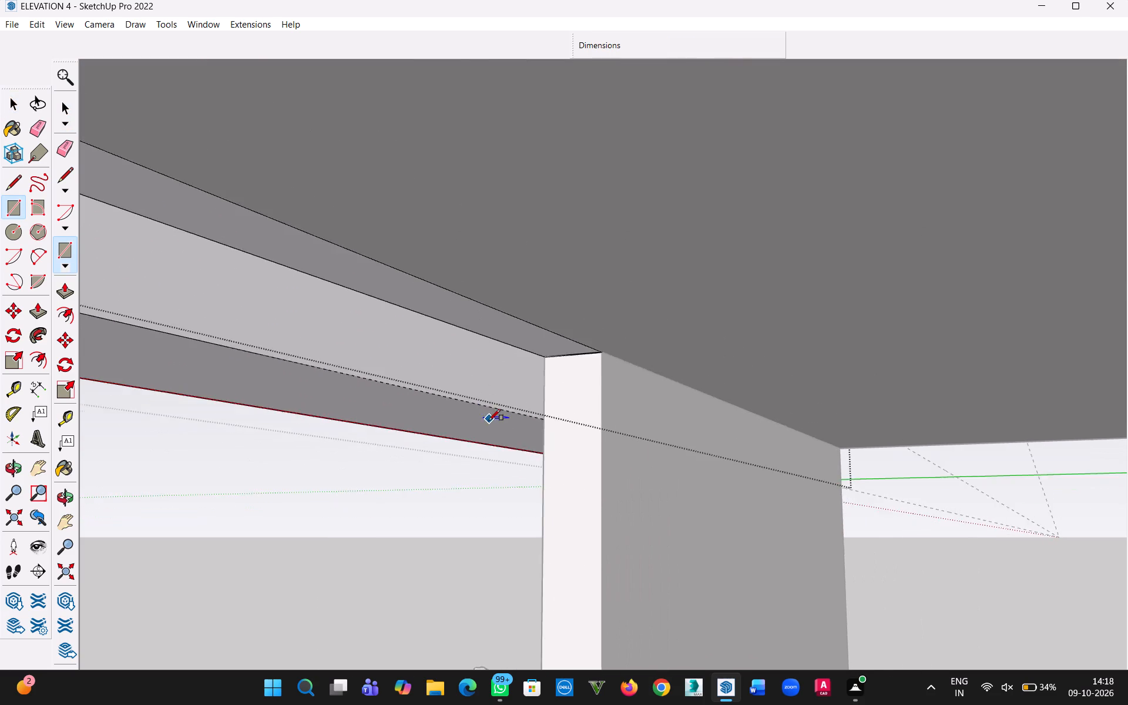
pyautogui.scroll(-13, 489, 421)
# Push/Pull the new rectangle 6" inward beneath the slab and close the front band group.
pyautogui.press('p')
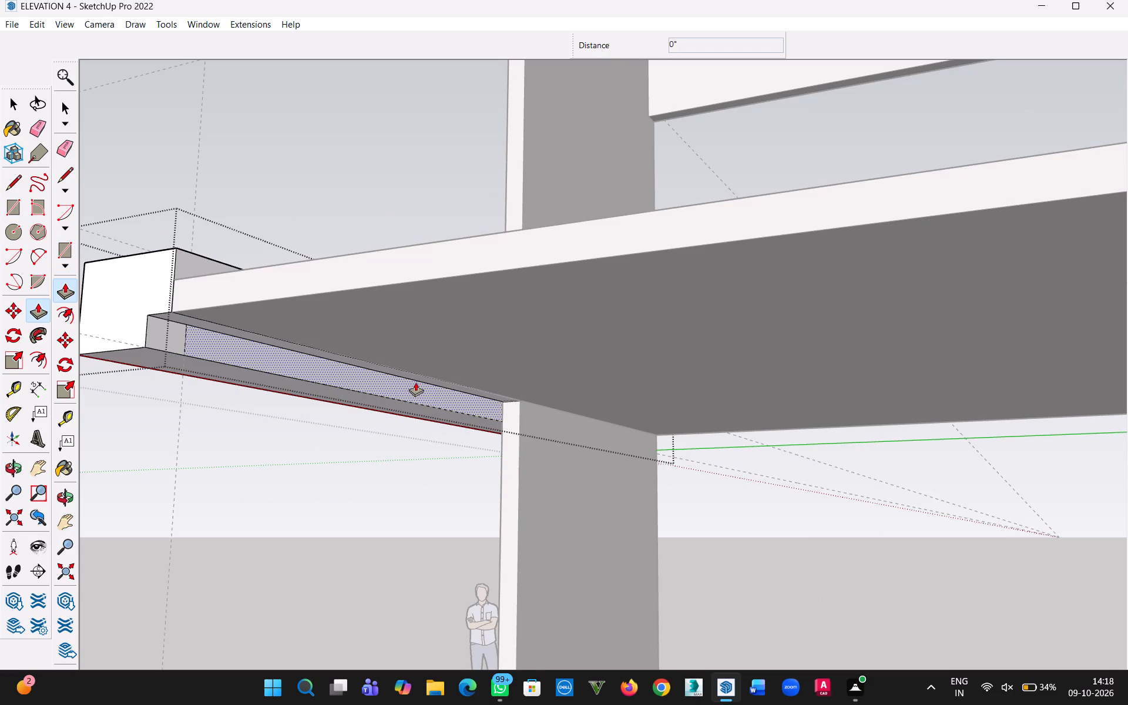
pyautogui.click(415, 382)
pyautogui.click(504, 368)
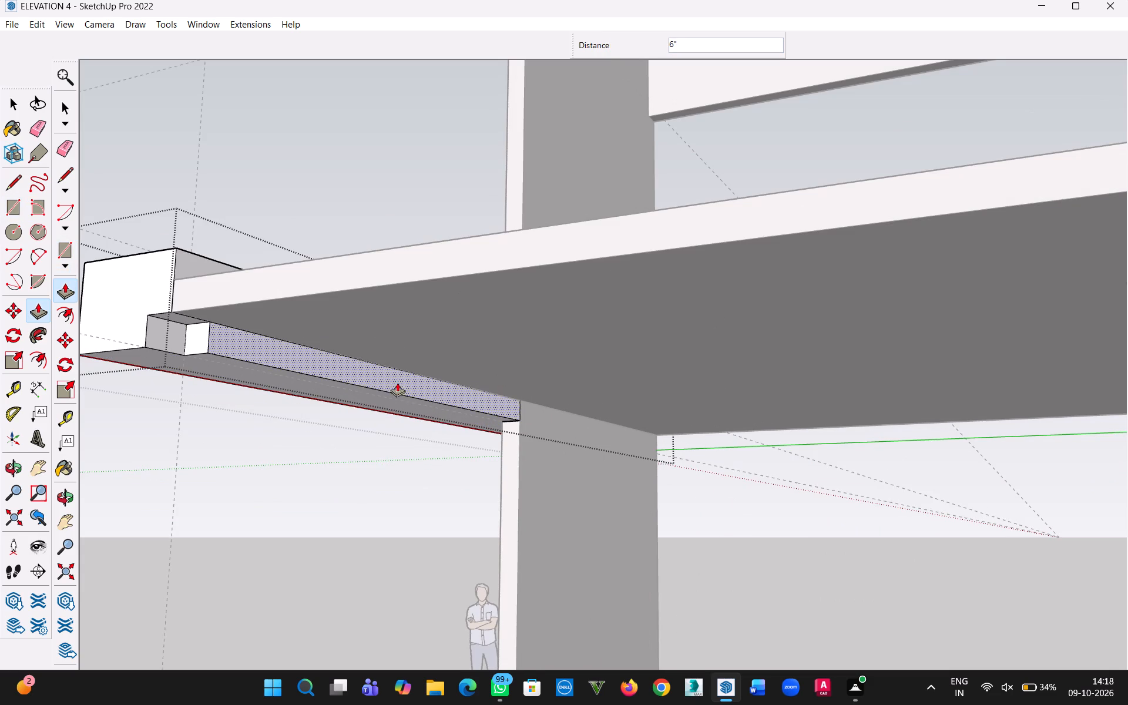
pyautogui.click(13, 101)
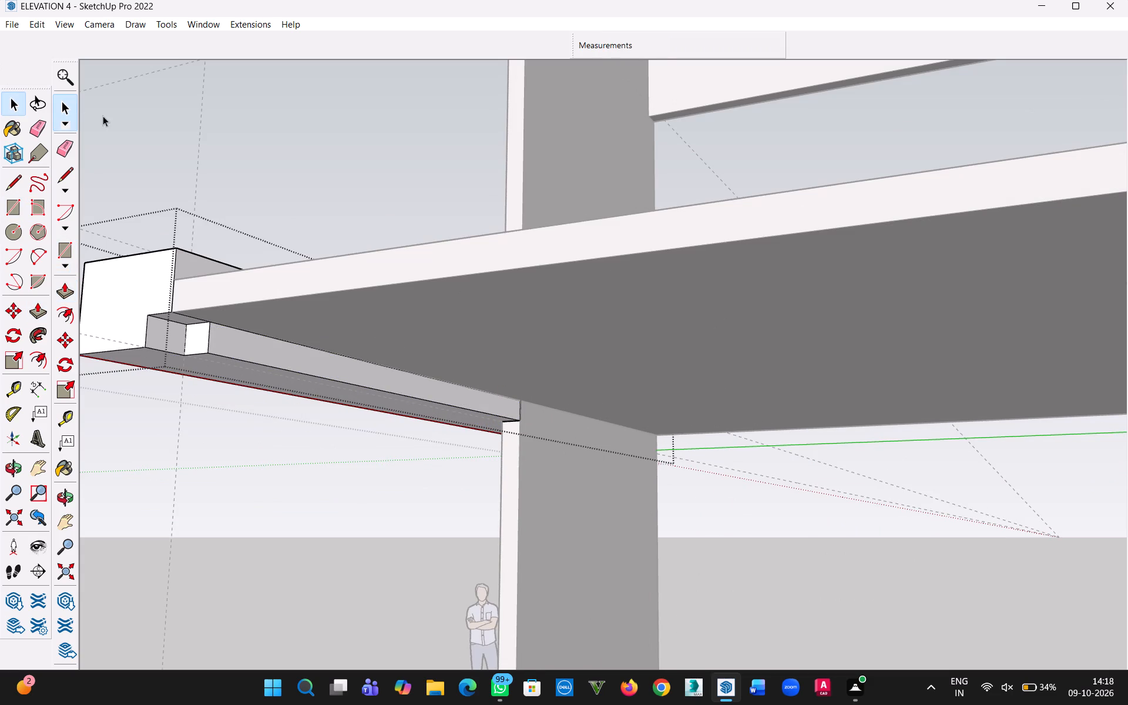
pyautogui.click(103, 116)
# Unhide all the hidden walls on both storeys.
pyautogui.scroll(1, 365, 271)
pyautogui.moveTo(365, 271); pyautogui.dragTo(528, 273, button='middle')
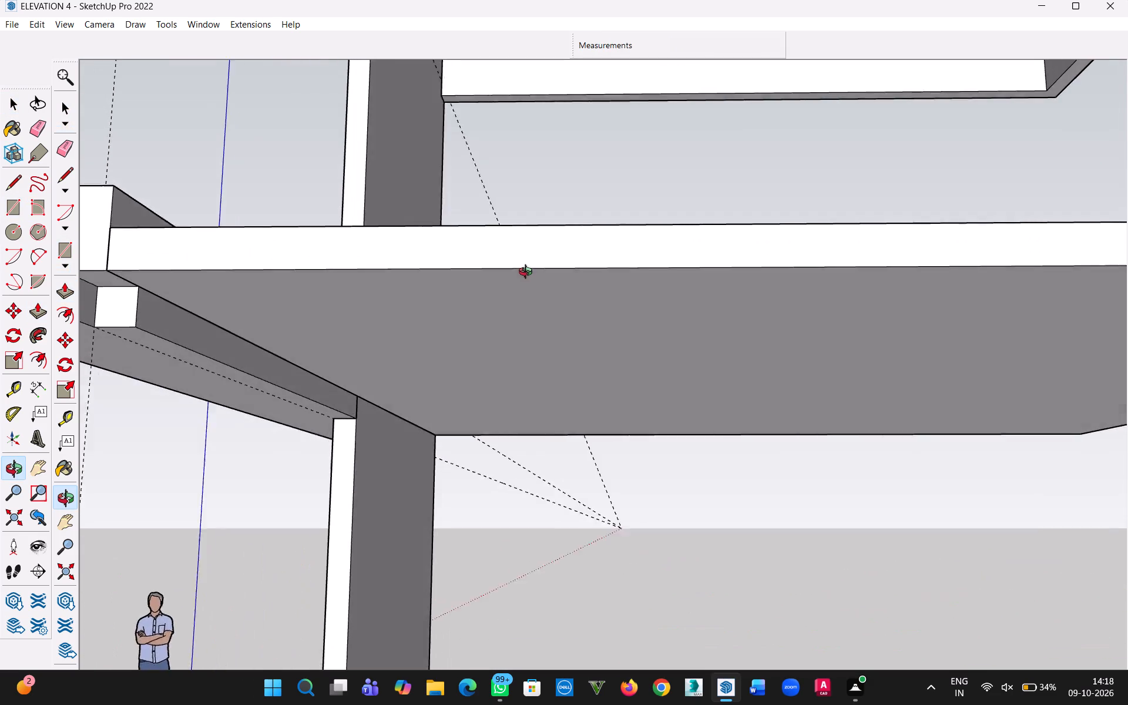
pyautogui.moveTo(528, 273); pyautogui.dragTo(535, 269, button='middle')
pyautogui.scroll(-9, 454, 400)
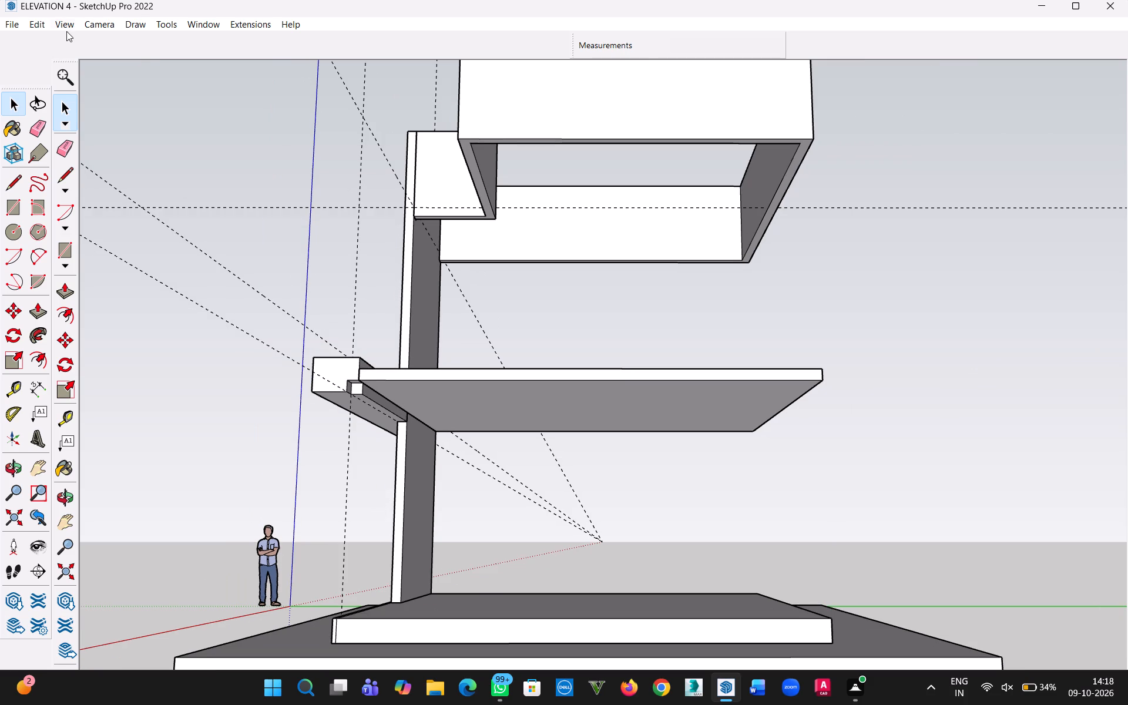
pyautogui.click(66, 31)
pyautogui.click(63, 23)
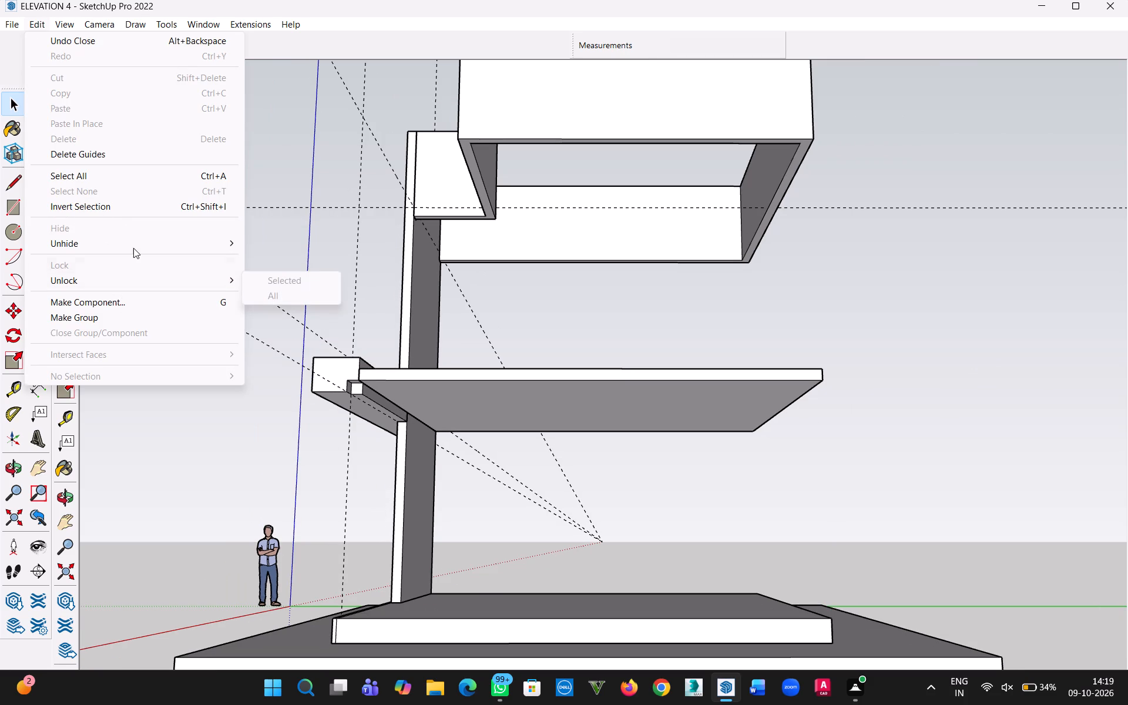
pyautogui.click(309, 274)
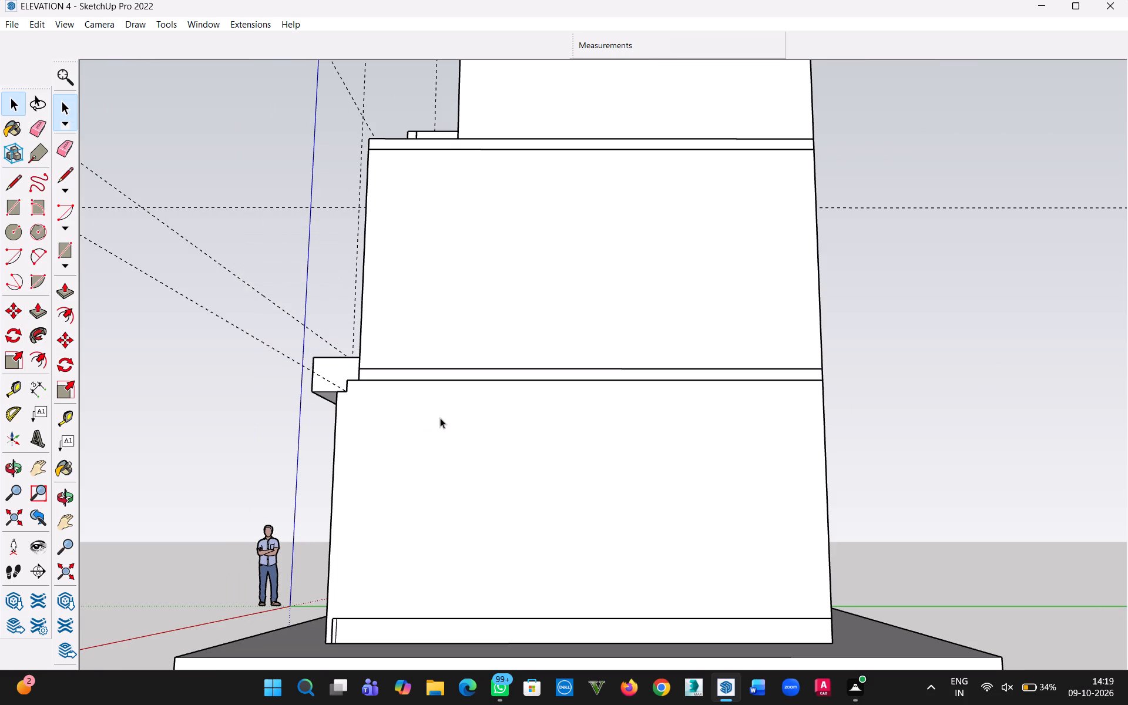
# Inside the front band group, Push/Pull the narrow back face beneath the slab 4' to the recessed wall, and close the group.
pyautogui.moveTo(353, 421); pyautogui.dragTo(609, 427, button='middle')
pyautogui.scroll(11, 572, 428)
pyautogui.moveTo(518, 435); pyautogui.dragTo(527, 364, button='middle')
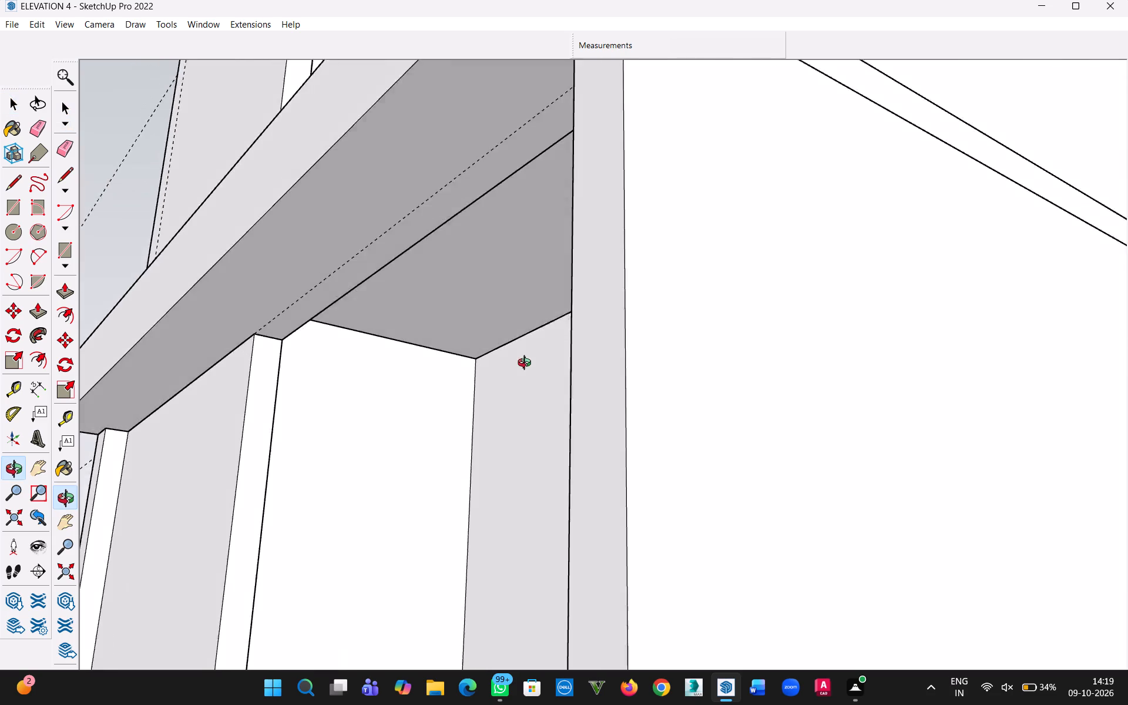
pyautogui.moveTo(527, 364); pyautogui.dragTo(529, 333, button='middle')
pyautogui.scroll(4, 464, 316)
pyautogui.moveTo(439, 314); pyautogui.dragTo(425, 388, button='middle')
pyautogui.scroll(4, 402, 333)
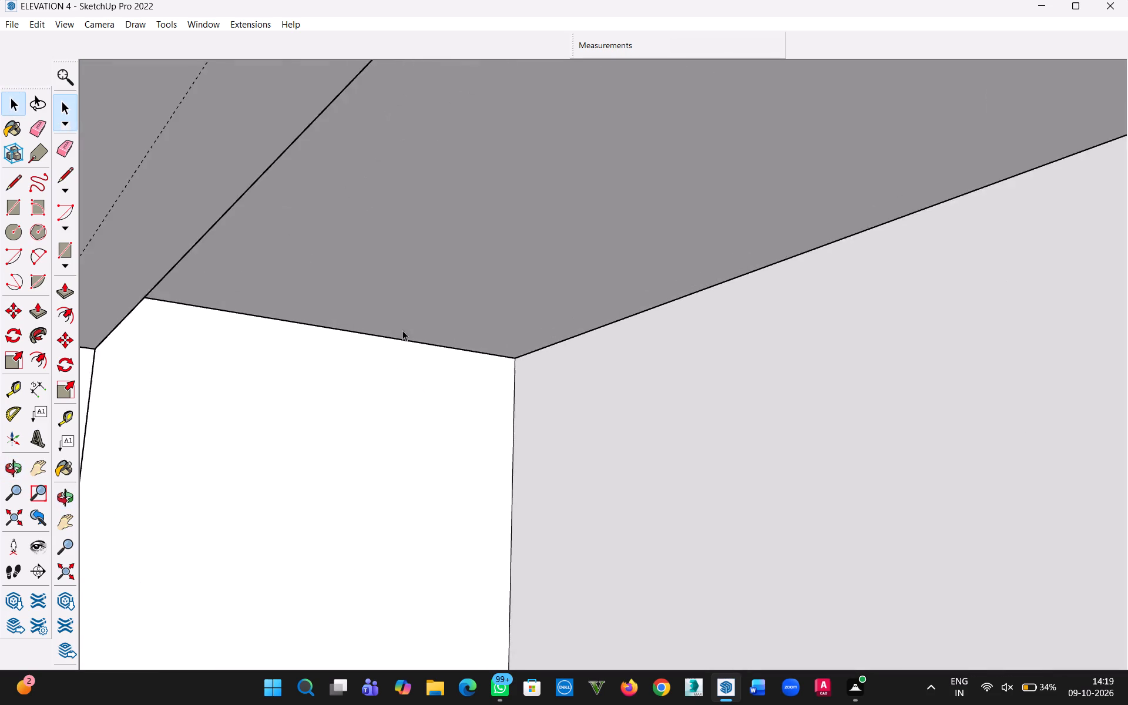
pyautogui.moveTo(411, 327); pyautogui.dragTo(650, 332, button='middle')
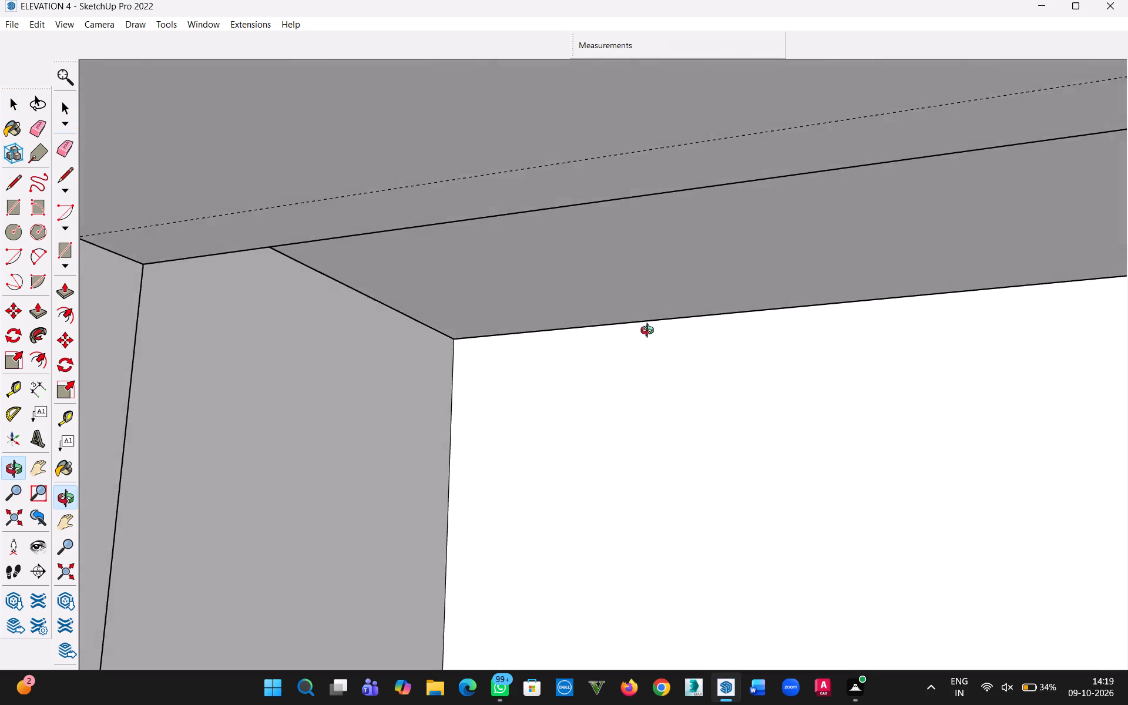
pyautogui.moveTo(650, 332); pyautogui.dragTo(650, 337, button='middle')
pyautogui.scroll(-10, 398, 362)
pyautogui.moveTo(354, 389); pyautogui.dragTo(441, 264, button='middle')
pyautogui.scroll(3, 679, 112)
pyautogui.scroll(1, 671, 162)
pyautogui.press('p')
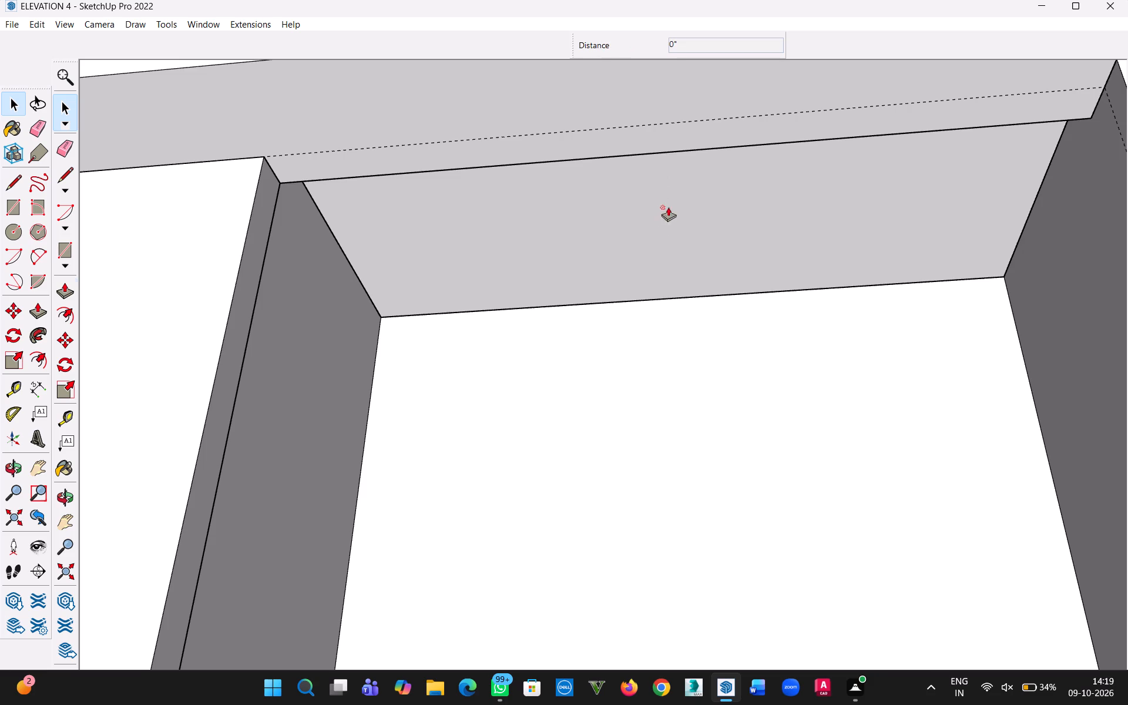
pyautogui.moveTo(669, 207); pyautogui.dragTo(352, 307, button='middle')
pyautogui.scroll(5, 540, 297)
pyautogui.moveTo(528, 290); pyautogui.dragTo(445, 325, button='middle')
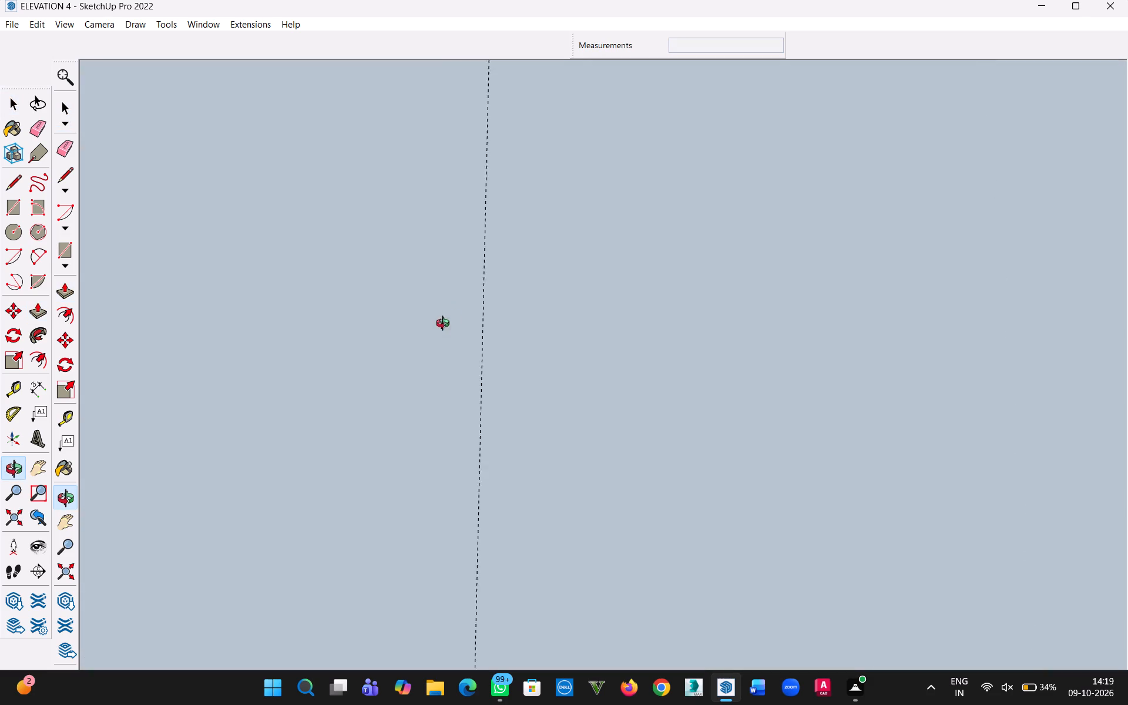
pyautogui.moveTo(445, 325); pyautogui.dragTo(498, 310, button='middle')
pyautogui.moveTo(253, 256); pyautogui.dragTo(239, 267, button='middle')
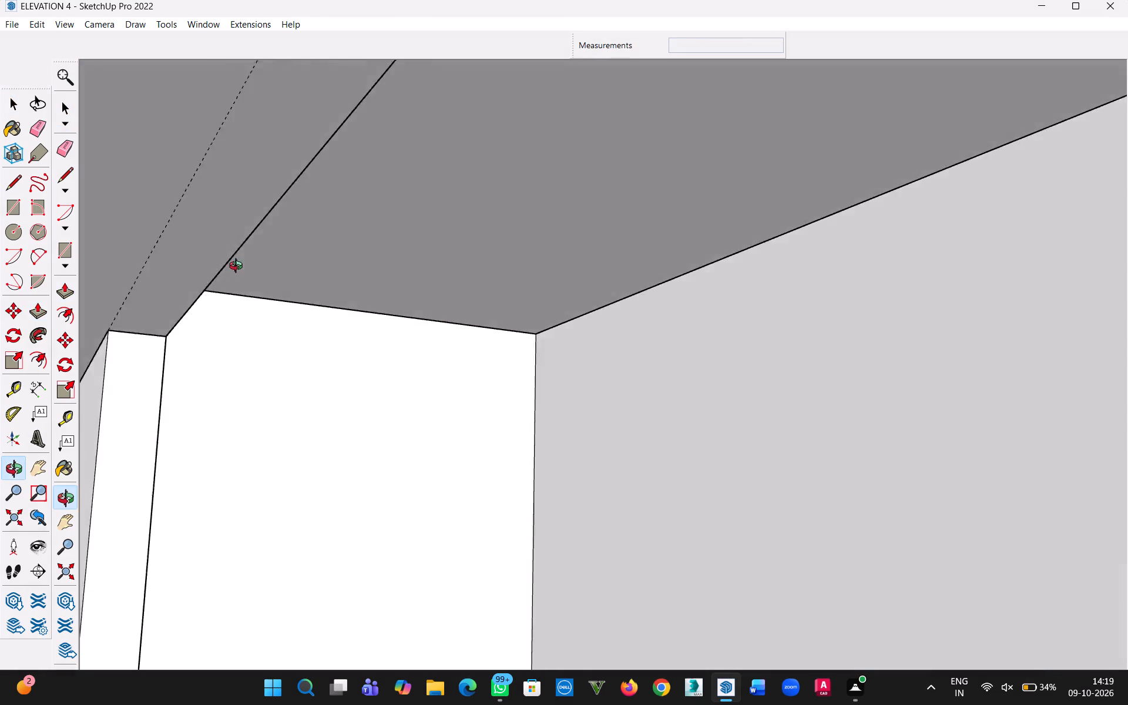
pyautogui.moveTo(239, 267); pyautogui.dragTo(277, 261, button='middle')
pyautogui.scroll(5, 335, 330)
pyautogui.moveTo(380, 314); pyautogui.dragTo(306, 344, button='middle')
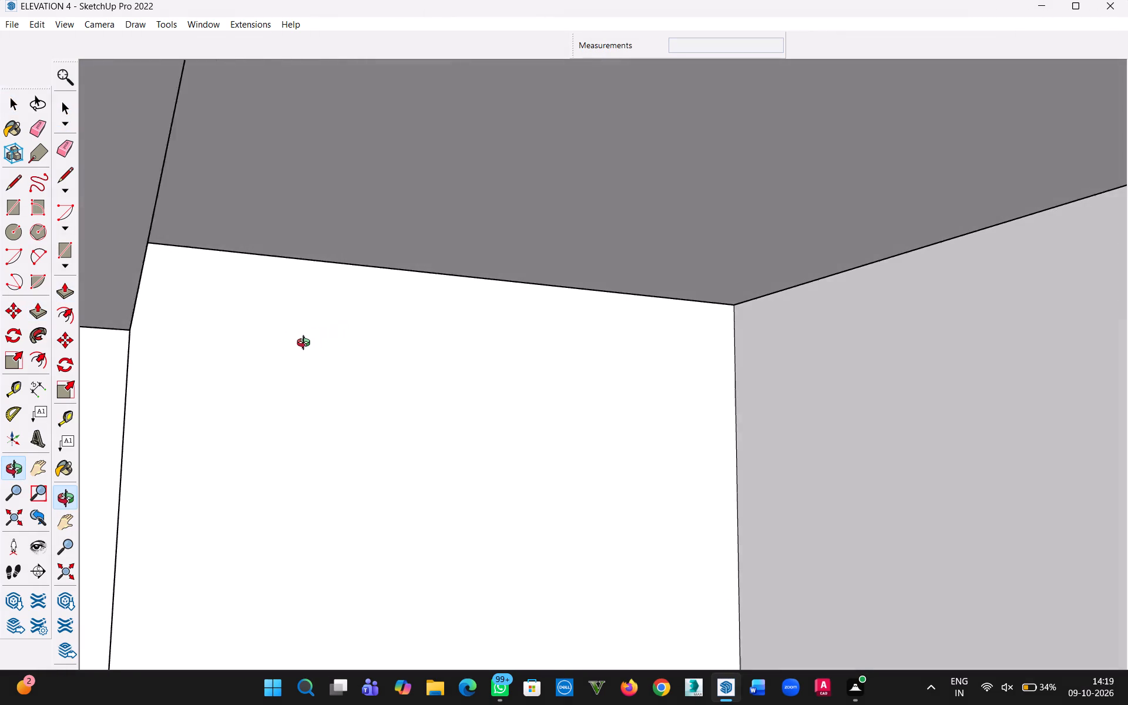
pyautogui.moveTo(306, 344); pyautogui.dragTo(272, 360, button='middle')
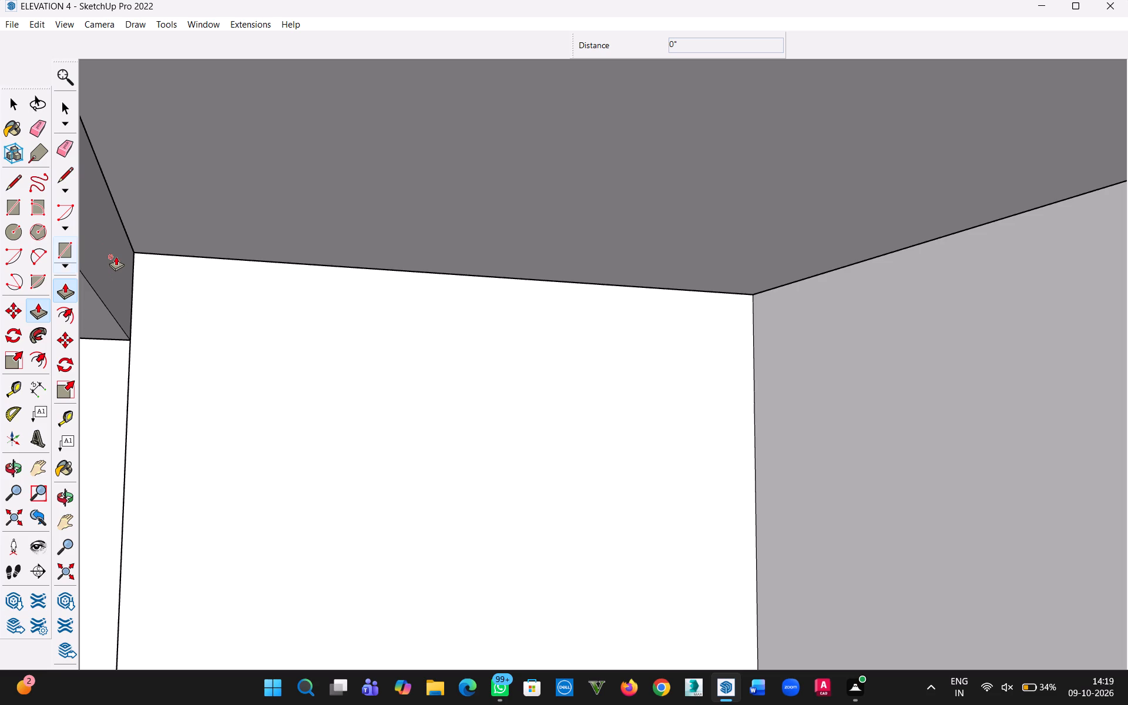
pyautogui.click(16, 109)
pyautogui.doubleClick(109, 249)
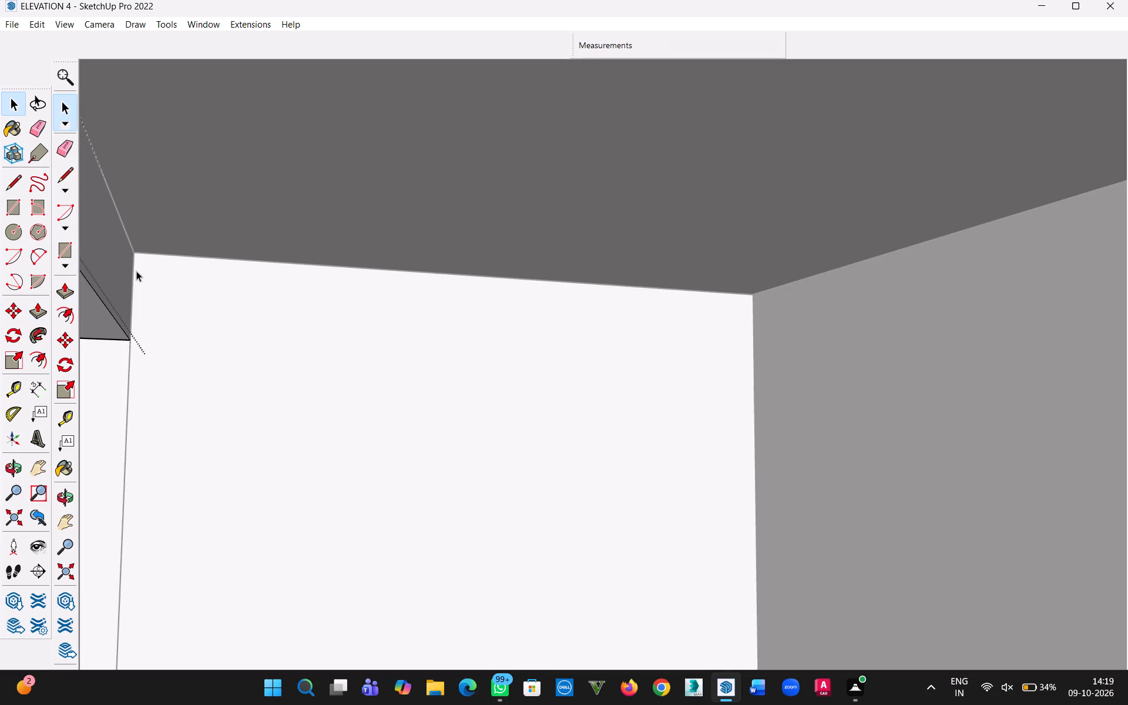
pyautogui.press('p')
pyautogui.click(107, 260)
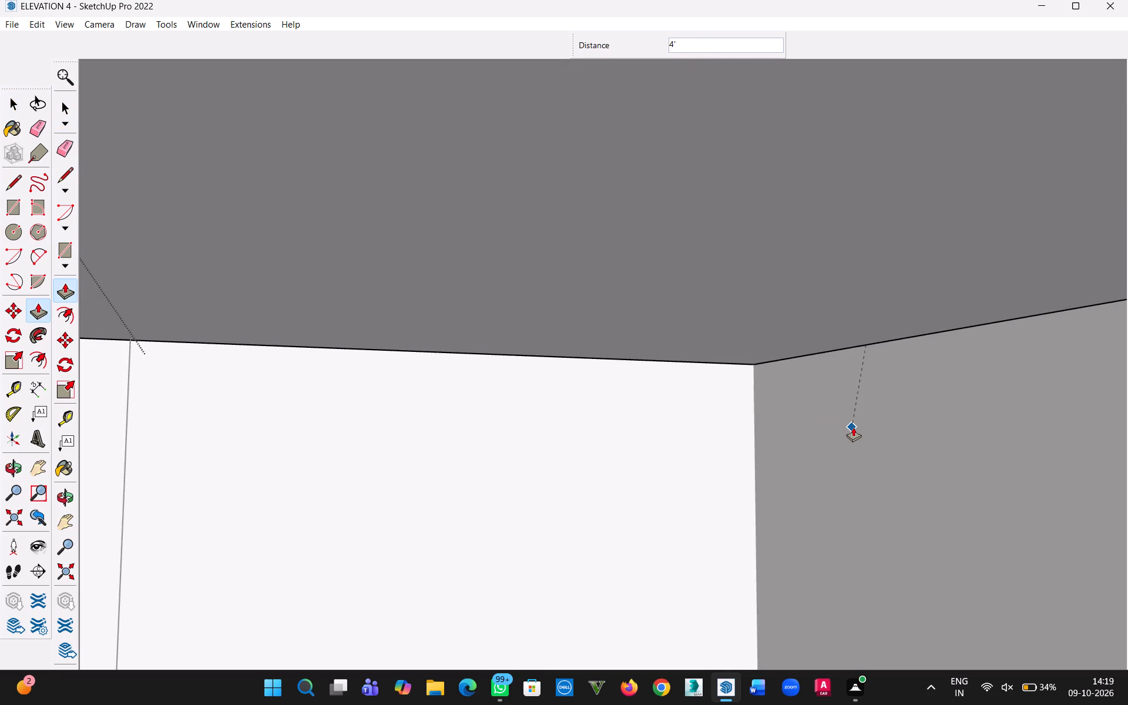
pyautogui.click(853, 427)
pyautogui.click(15, 104)
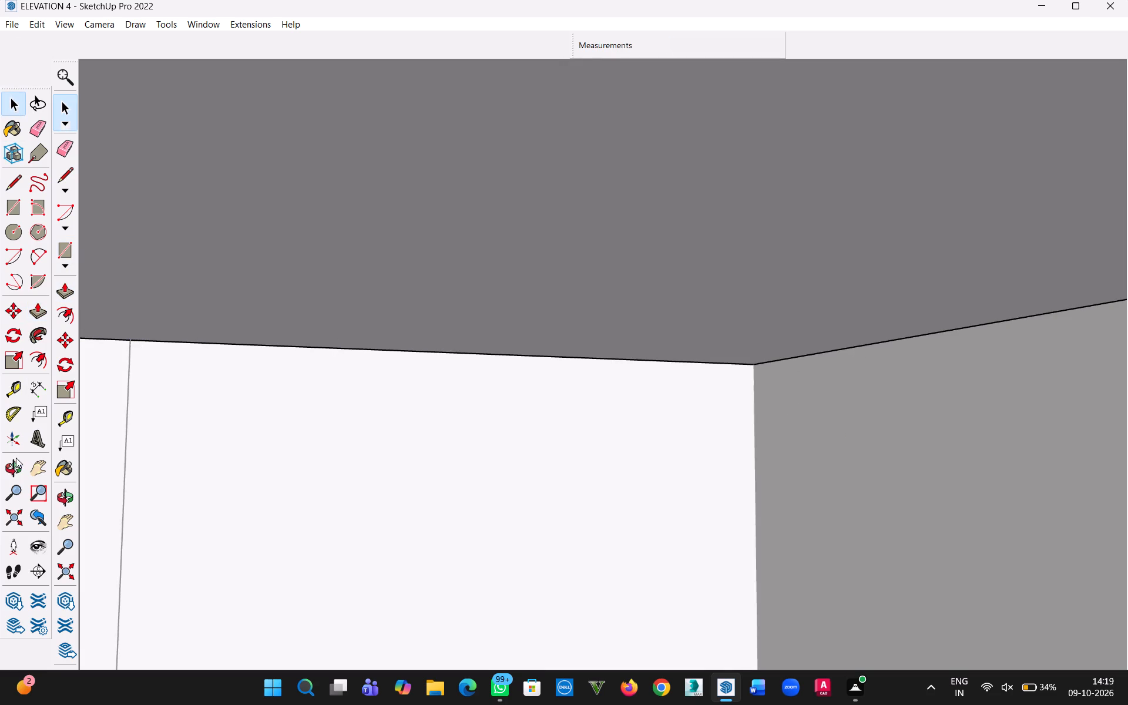
pyautogui.click(11, 515)
pyautogui.scroll(-3, 311, 419)
pyautogui.click(275, 338)
# Examine the front band and the recessed bay from below, from above and from the front.
pyautogui.moveTo(275, 340); pyautogui.dragTo(652, 564, button='middle')
pyautogui.scroll(9, 600, 513)
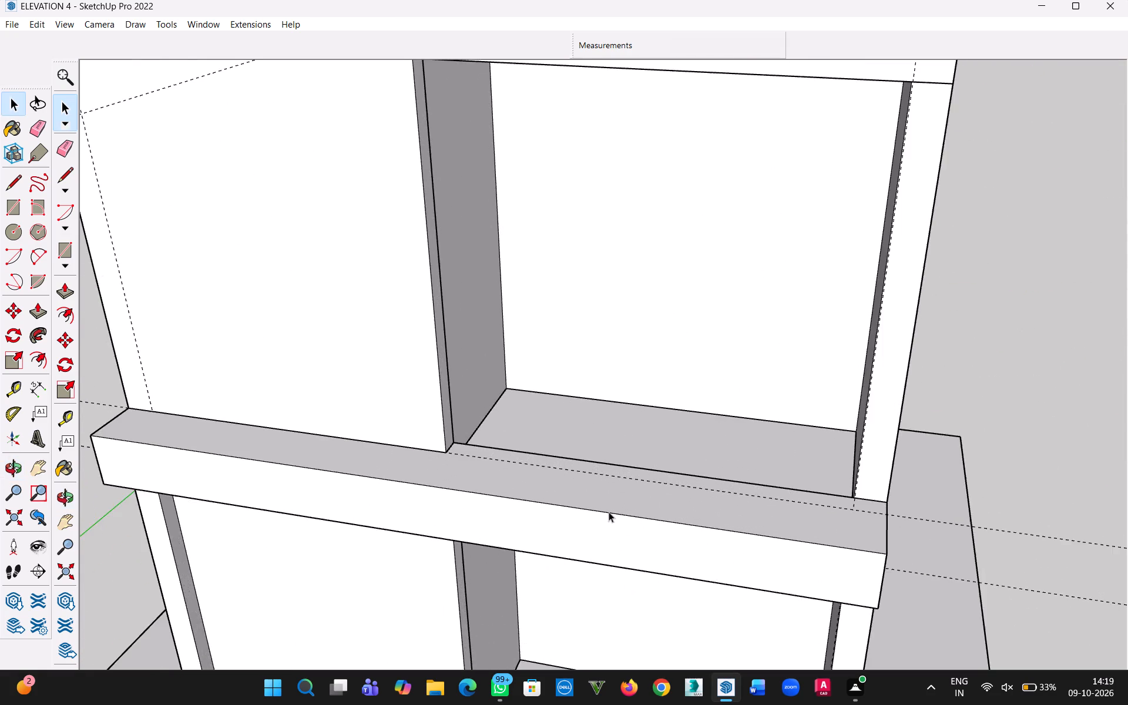
pyautogui.moveTo(606, 511); pyautogui.dragTo(669, 190, button='middle')
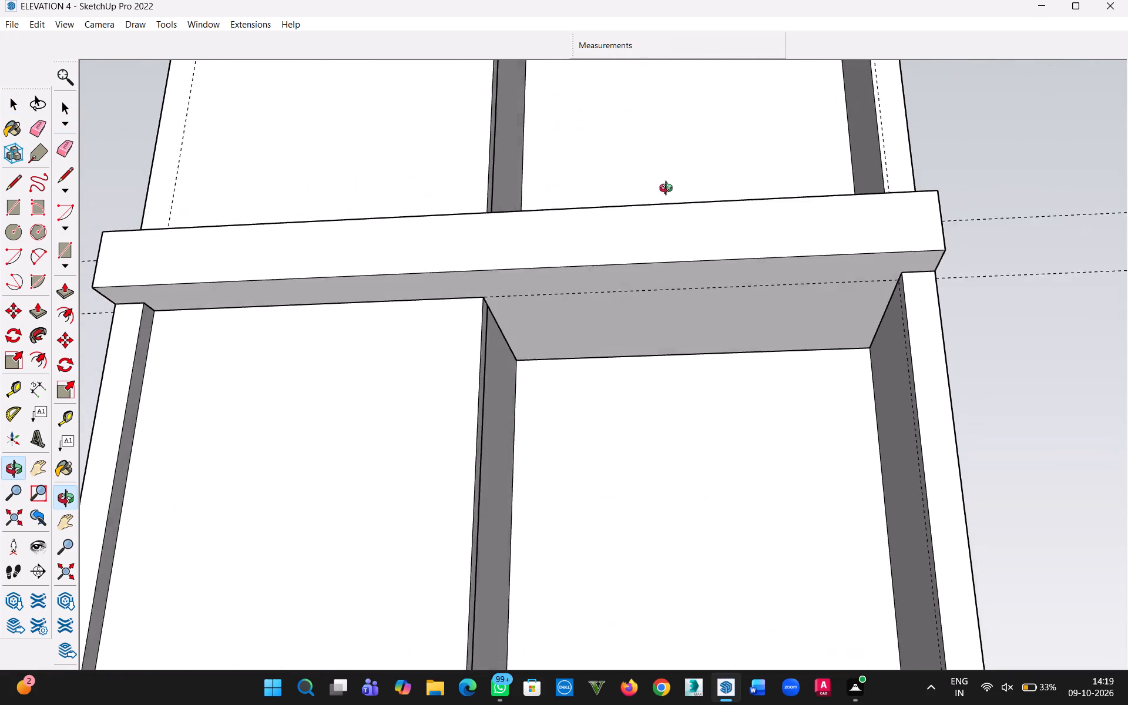
pyautogui.moveTo(669, 190); pyautogui.dragTo(736, 231, button='middle')
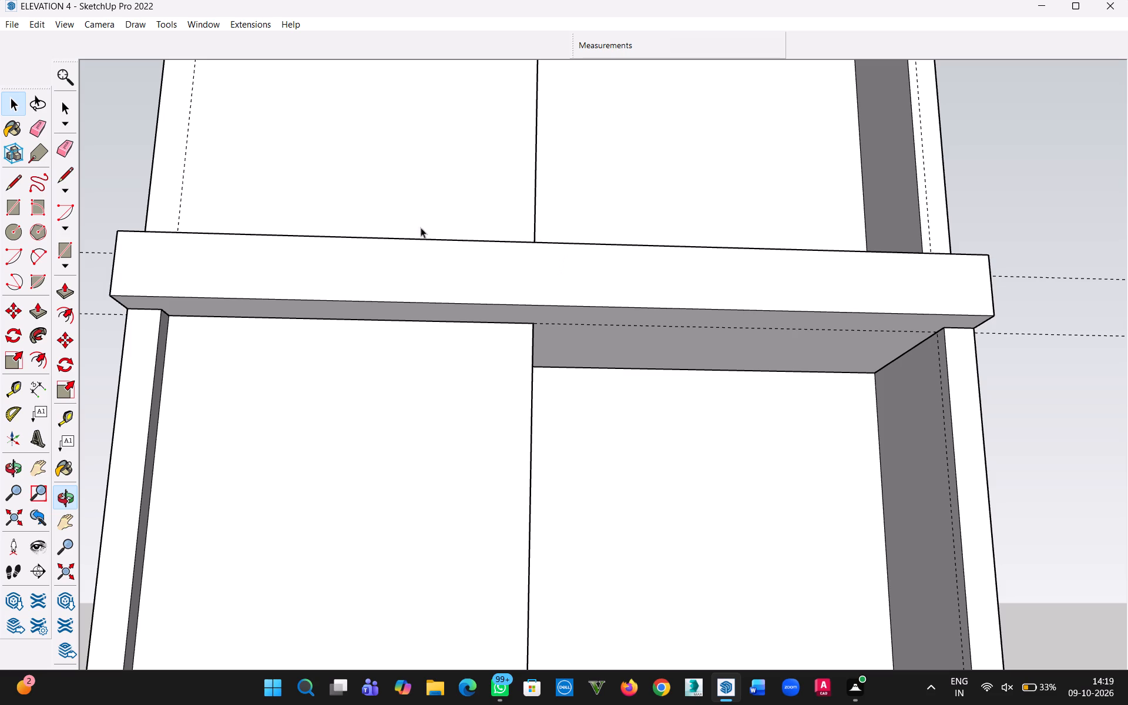
pyautogui.moveTo(627, 209); pyautogui.dragTo(529, 516, button='middle')
pyautogui.scroll(-4, 530, 485)
pyautogui.moveTo(542, 475); pyautogui.dragTo(546, 465, button='middle')
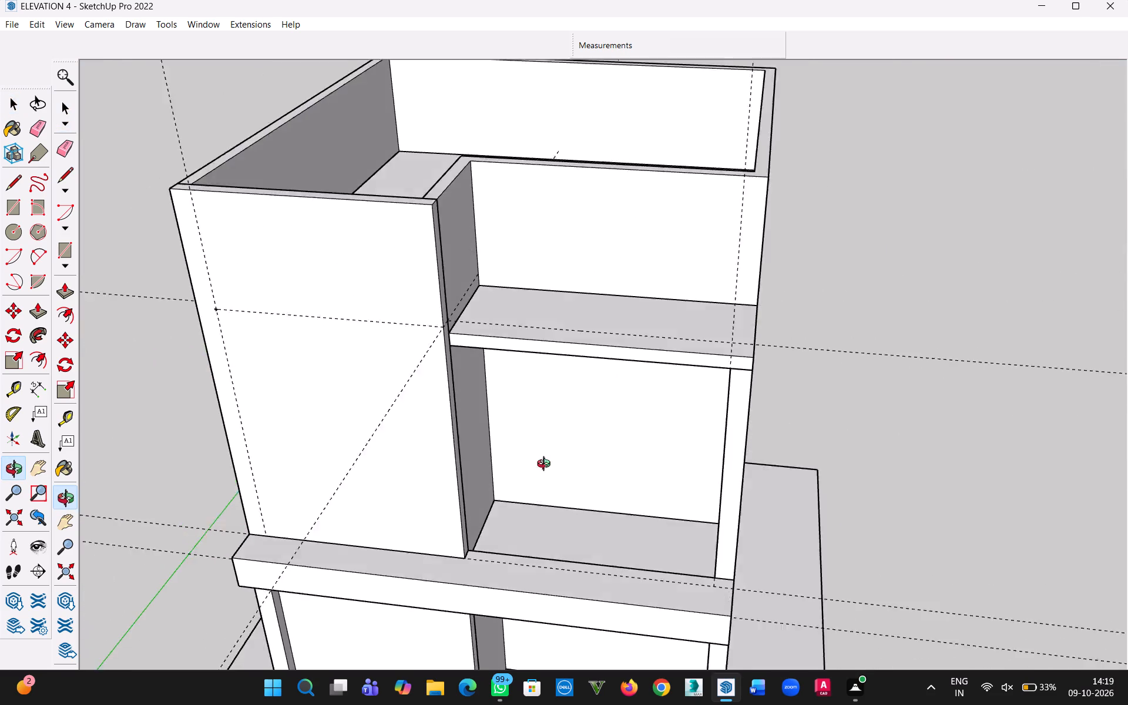
pyautogui.moveTo(546, 465); pyautogui.dragTo(612, 362, button='middle')
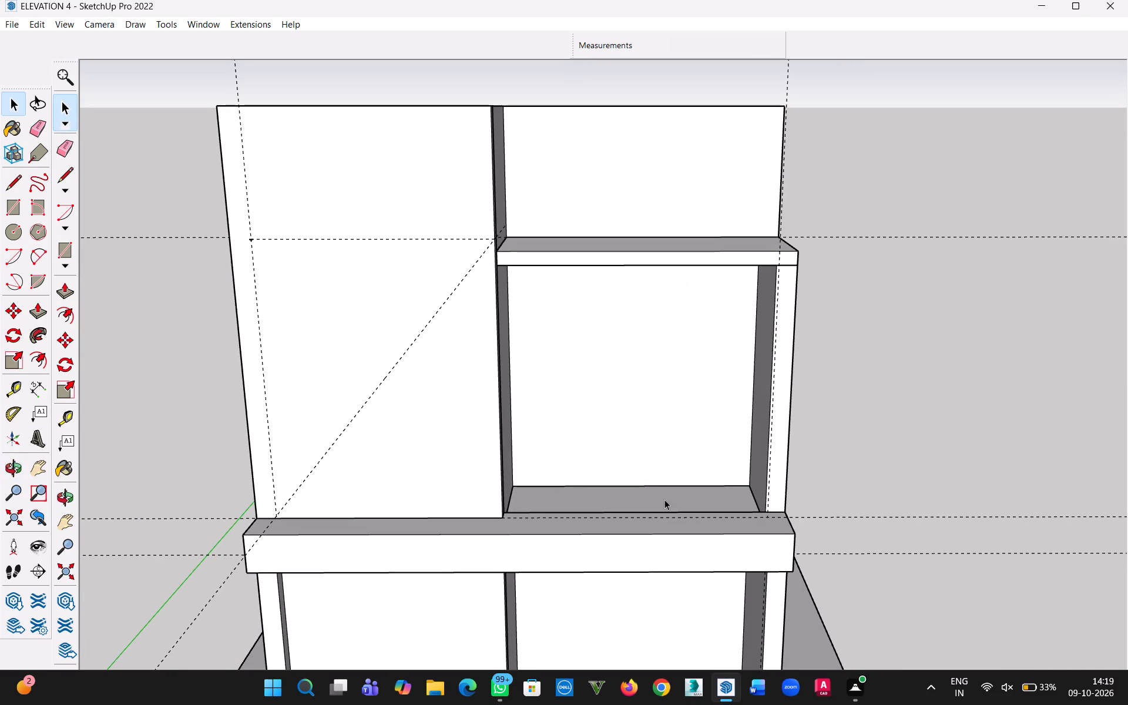
# Inside the front band group, draw a 9" by 2' rectangle on the band's top at its outer end, beside the recessed bay.
pyautogui.scroll(4, 862, 512)
pyautogui.scroll(3, 763, 498)
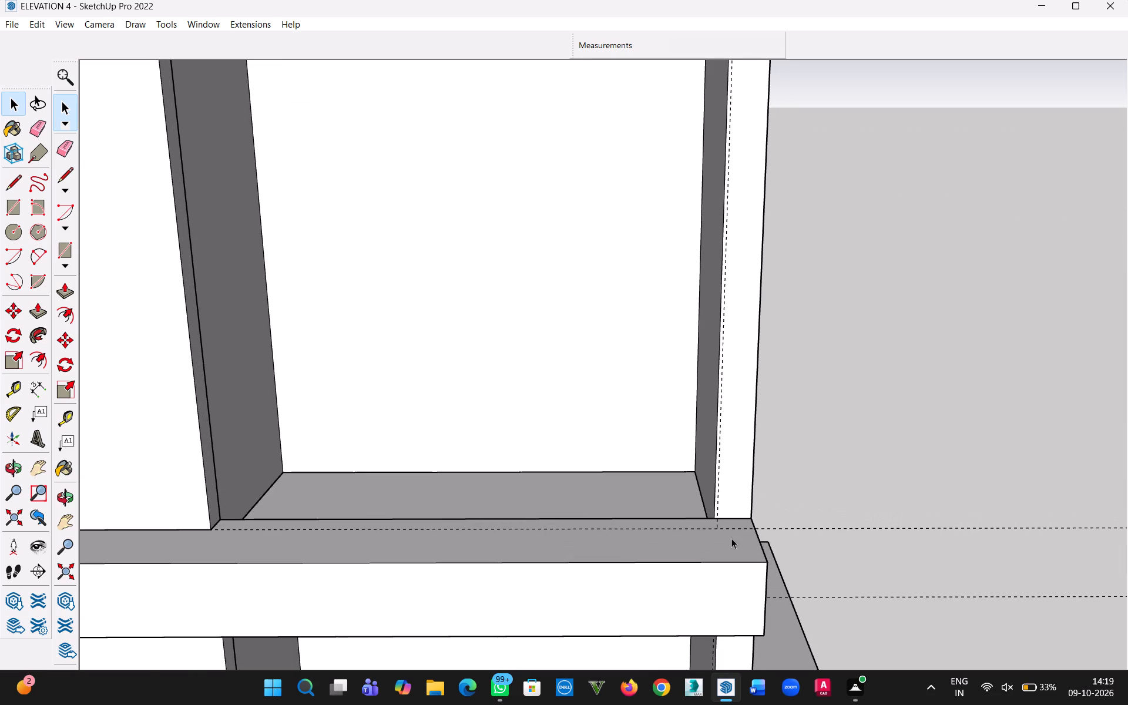
pyautogui.click(800, 387)
pyautogui.doubleClick(698, 562)
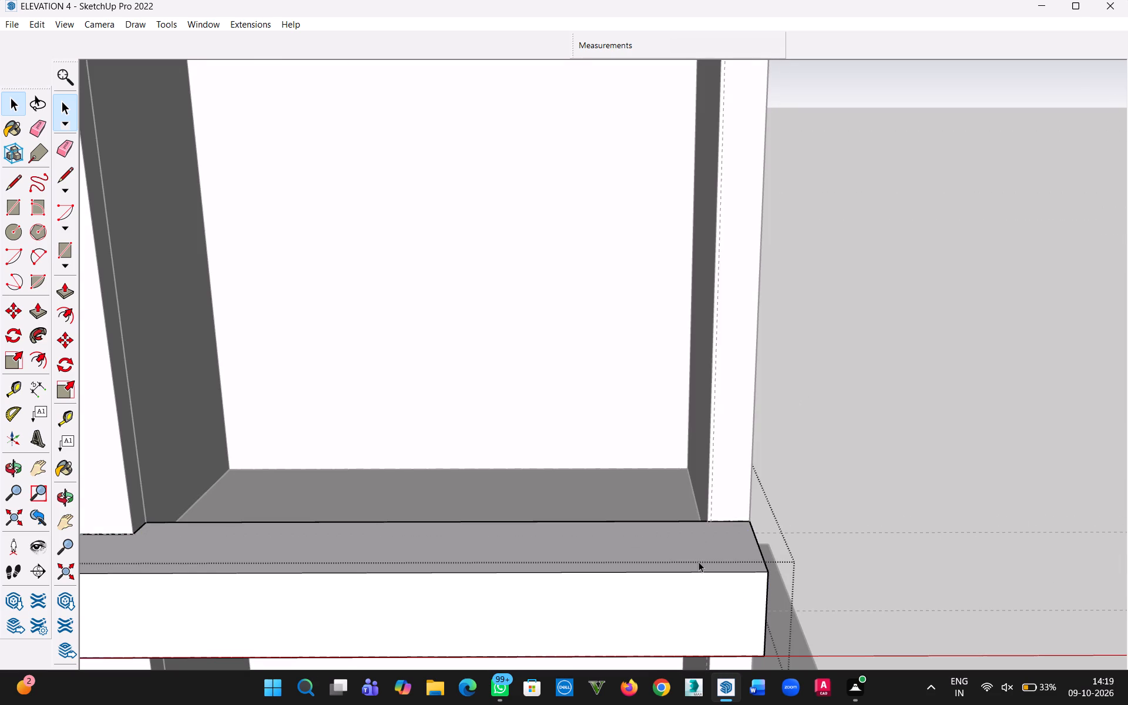
pyautogui.press('r')
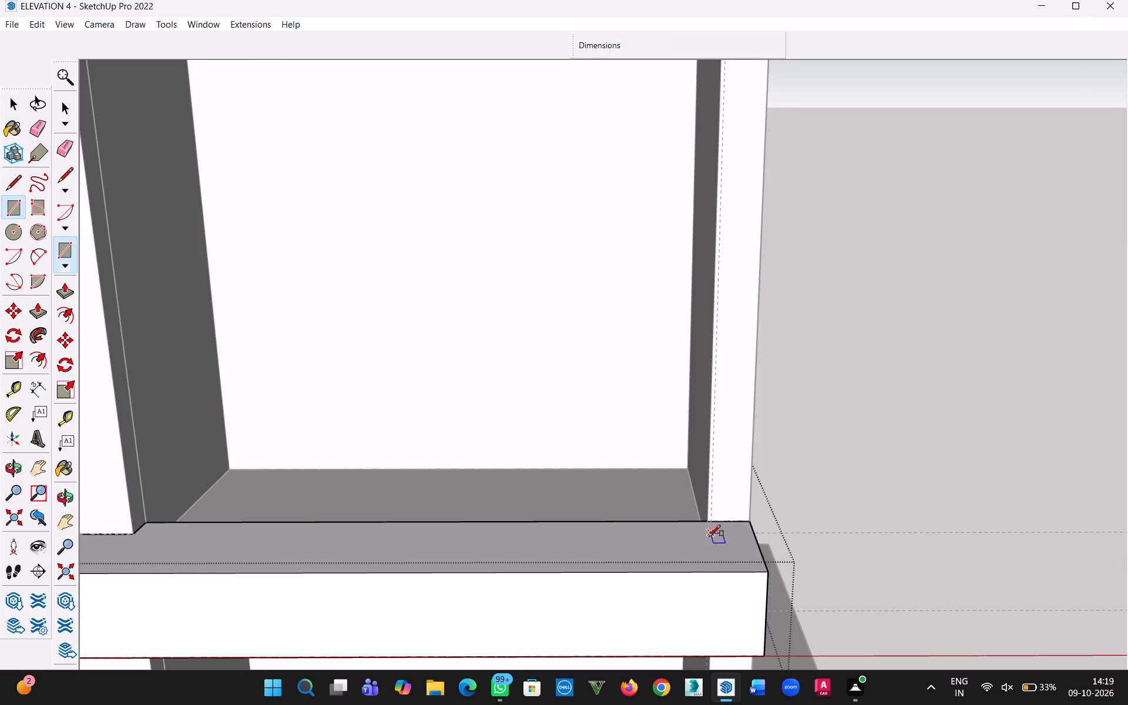
pyautogui.click(706, 522)
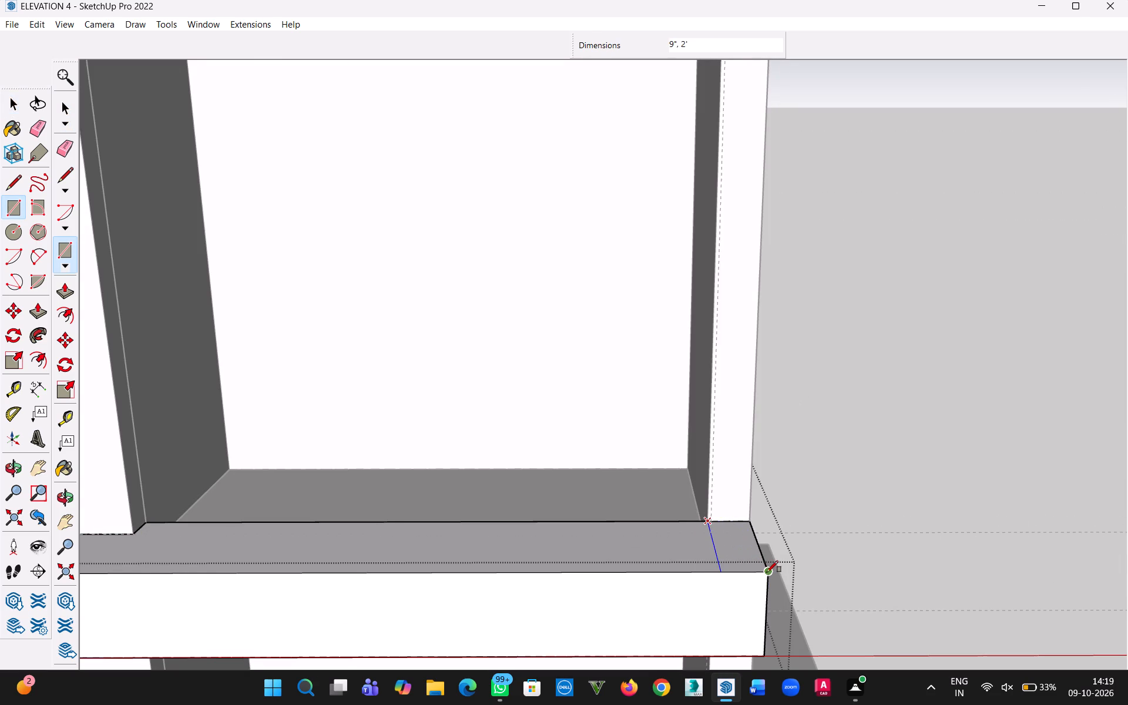
pyautogui.click(767, 572)
pyautogui.press('Escape')
# Push/Pull the rectangle up into a post about 6' 1 1/4" tall, then a further 3' 10 3/4" to the upper slab's top level.
pyautogui.press('p')
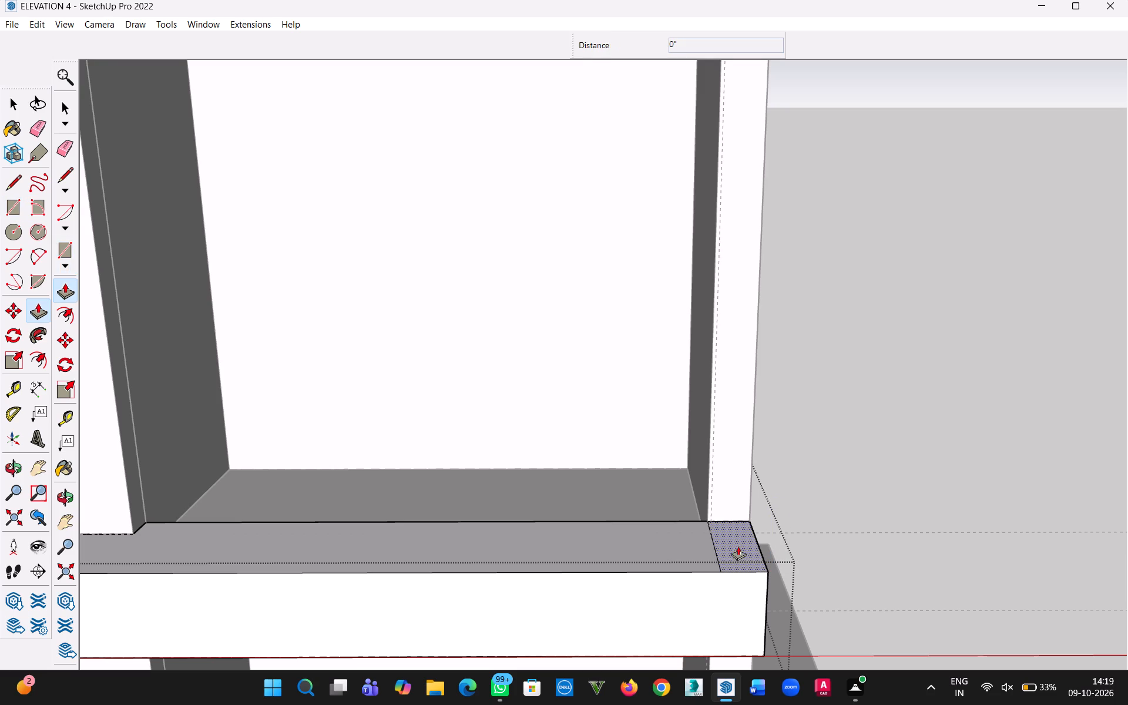
pyautogui.click(733, 539)
pyautogui.scroll(-5, 732, 439)
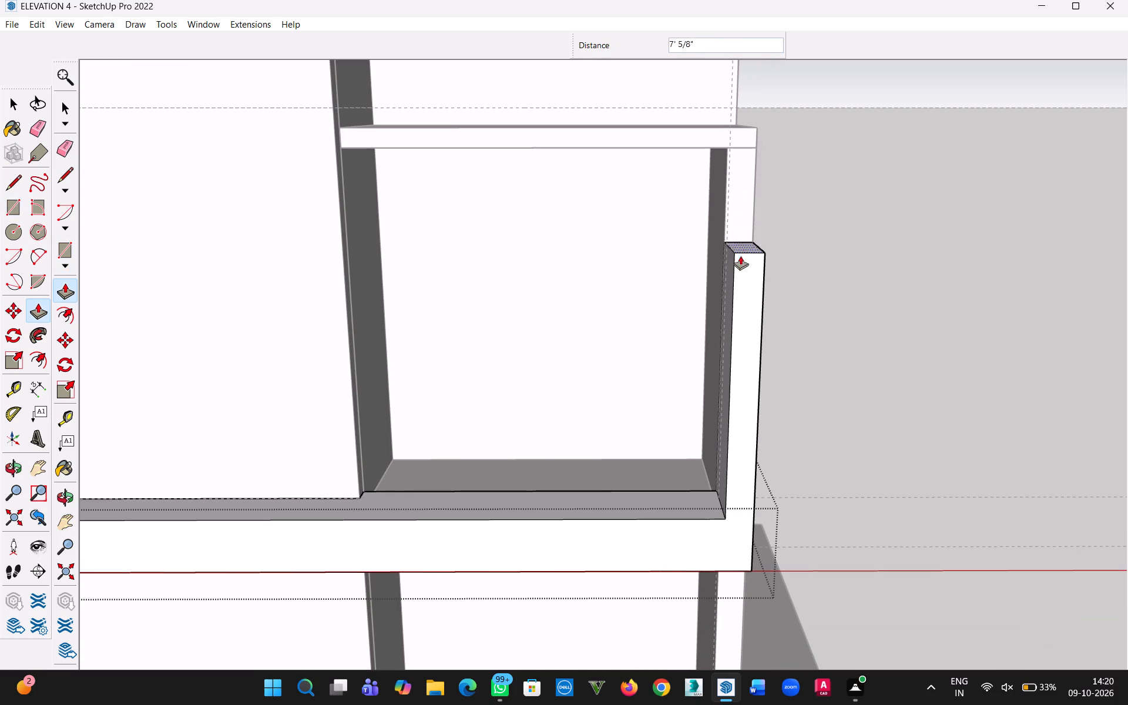
pyautogui.click(741, 283)
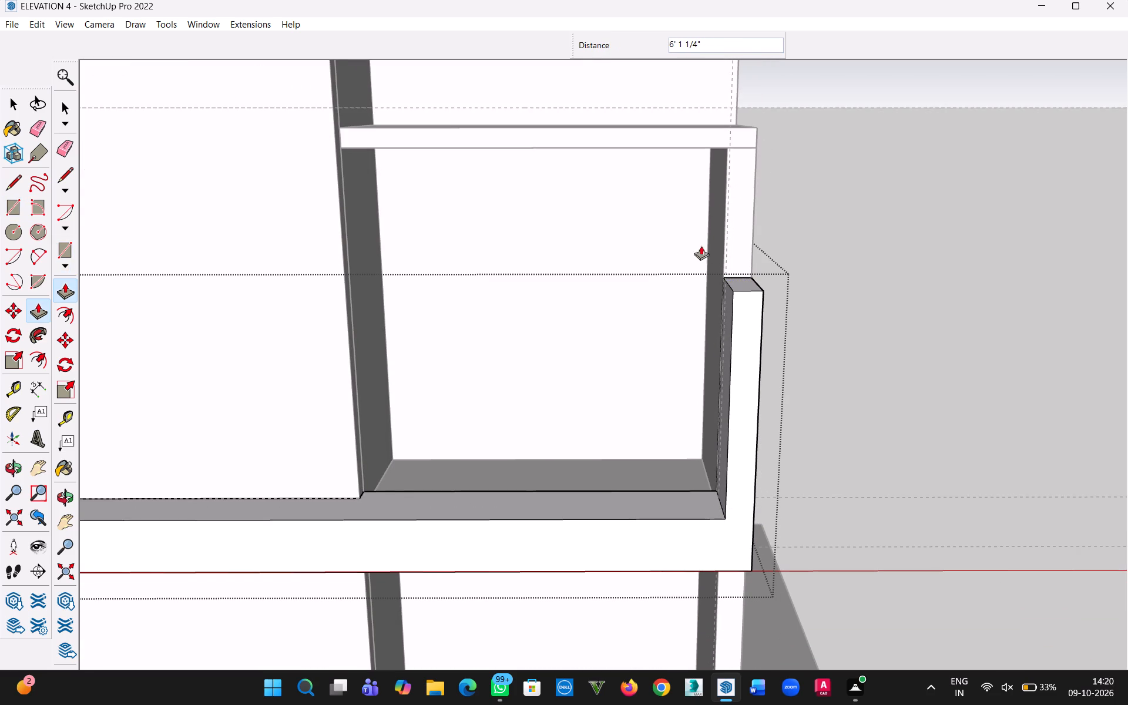
pyautogui.moveTo(643, 222); pyautogui.dragTo(677, 282, button='middle')
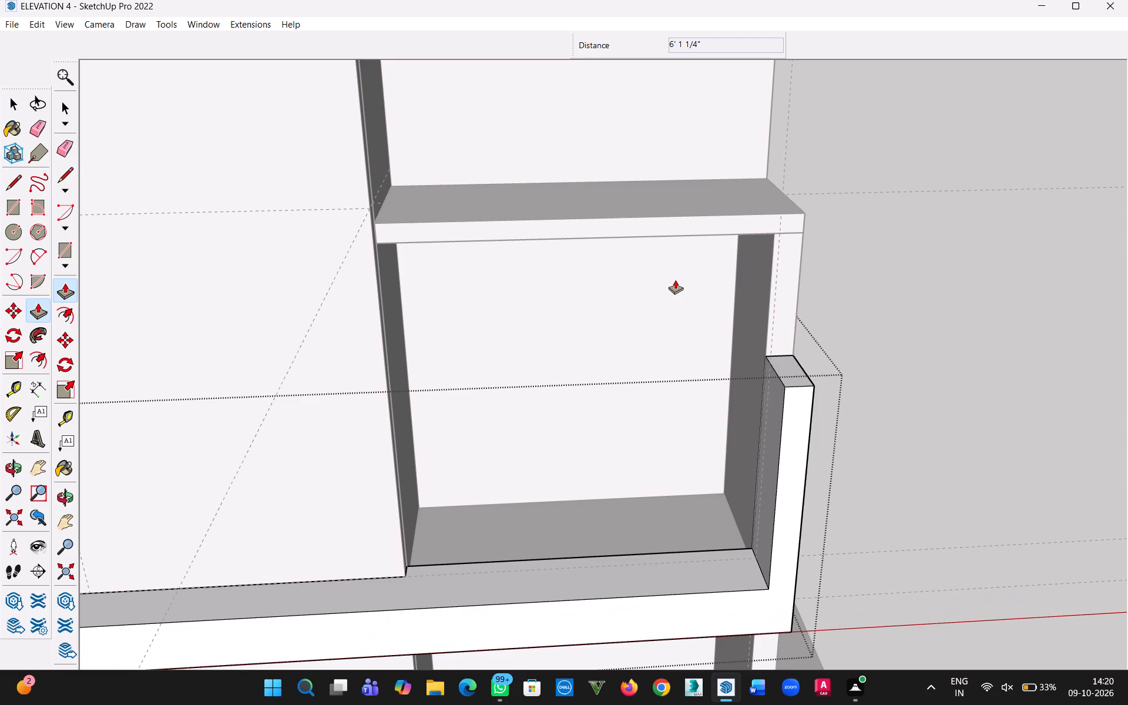
pyautogui.click(791, 365)
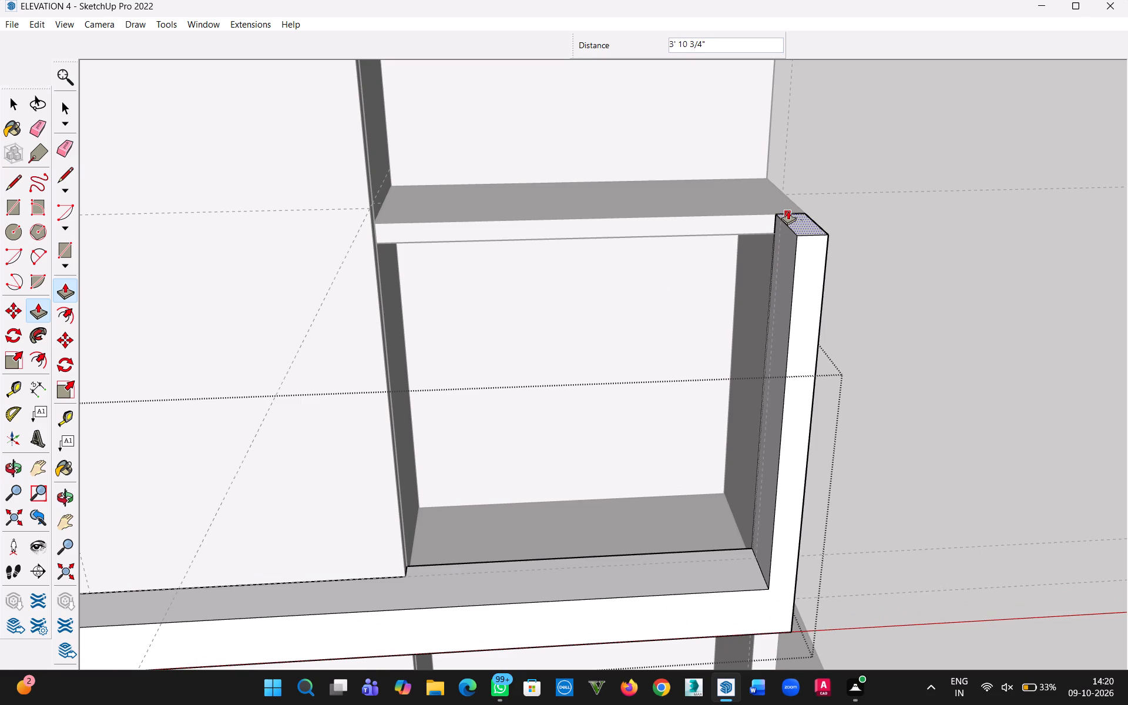
pyautogui.click(788, 210)
# Push the post's top face down 6" twice.
pyautogui.click(807, 218)
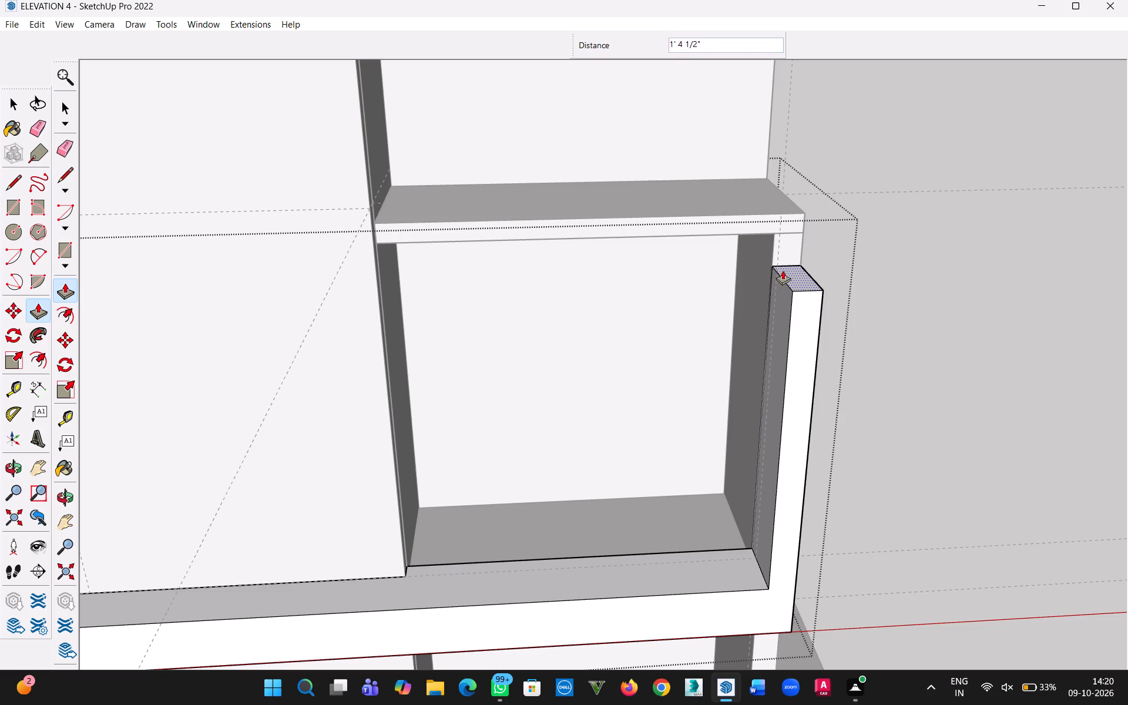
pyautogui.write('6"')
pyautogui.press('Return')
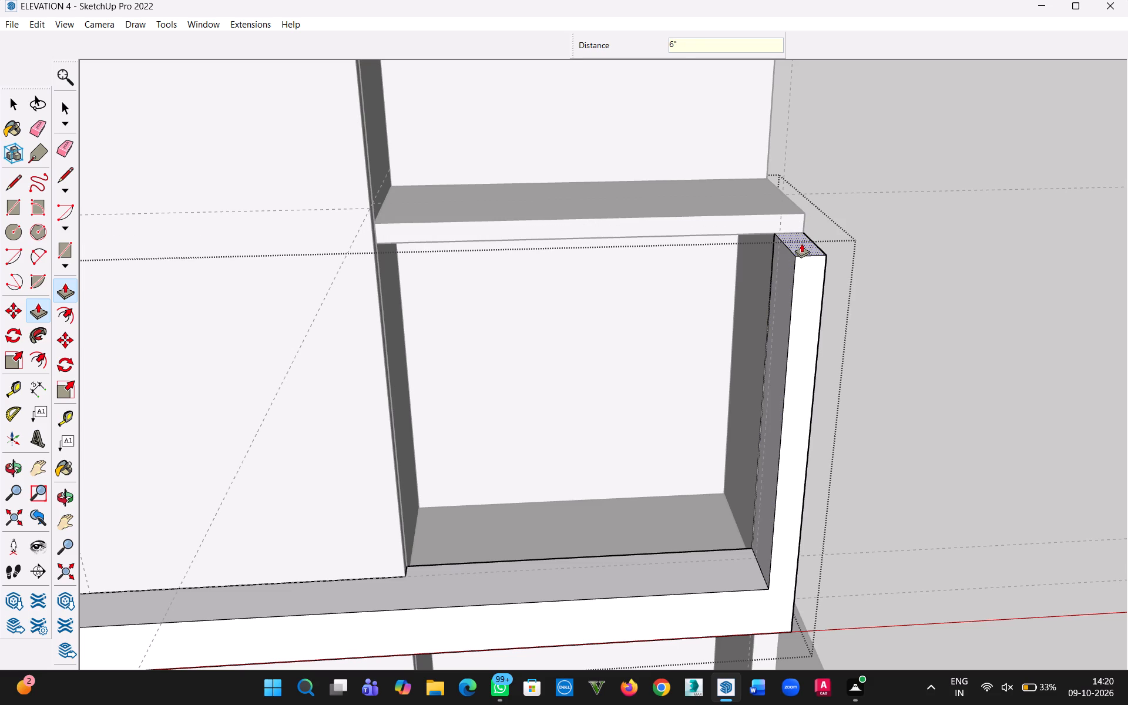
pyautogui.click(801, 243)
pyautogui.write('6"')
pyautogui.press('Return')
# Raise the post's top face by 1'6" so that it rises above the upper slab.
pyautogui.click(803, 267)
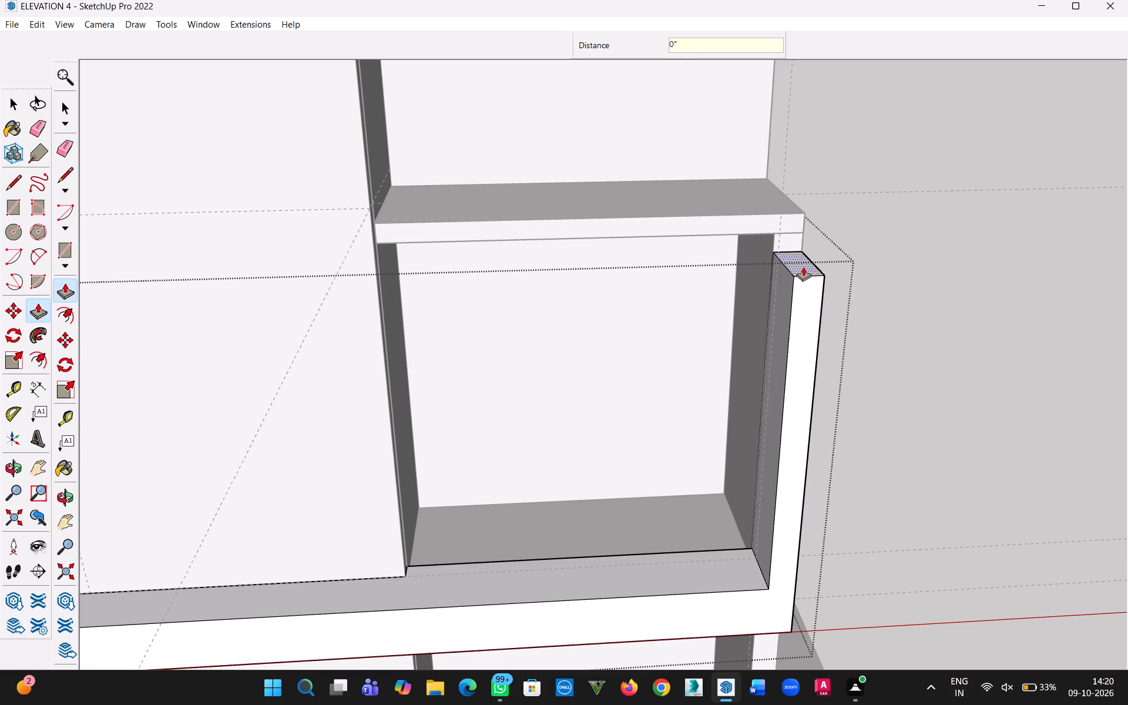
pyautogui.press('1')
pyautogui.write('\'6"')
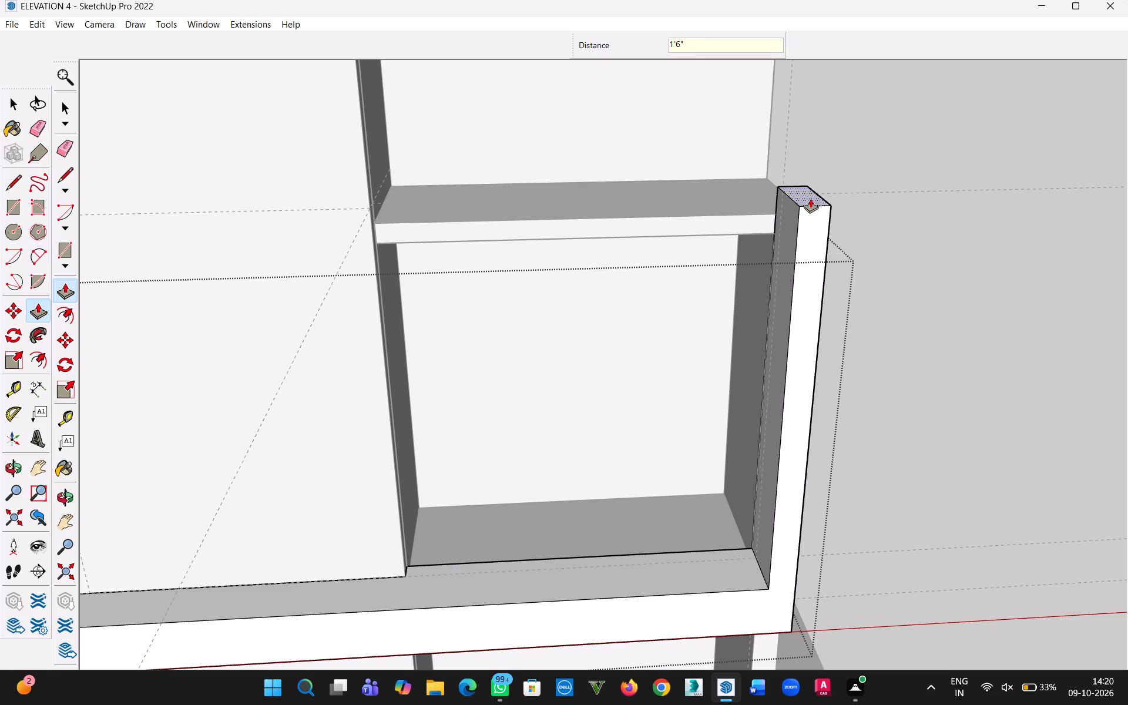
pyautogui.press('Return')
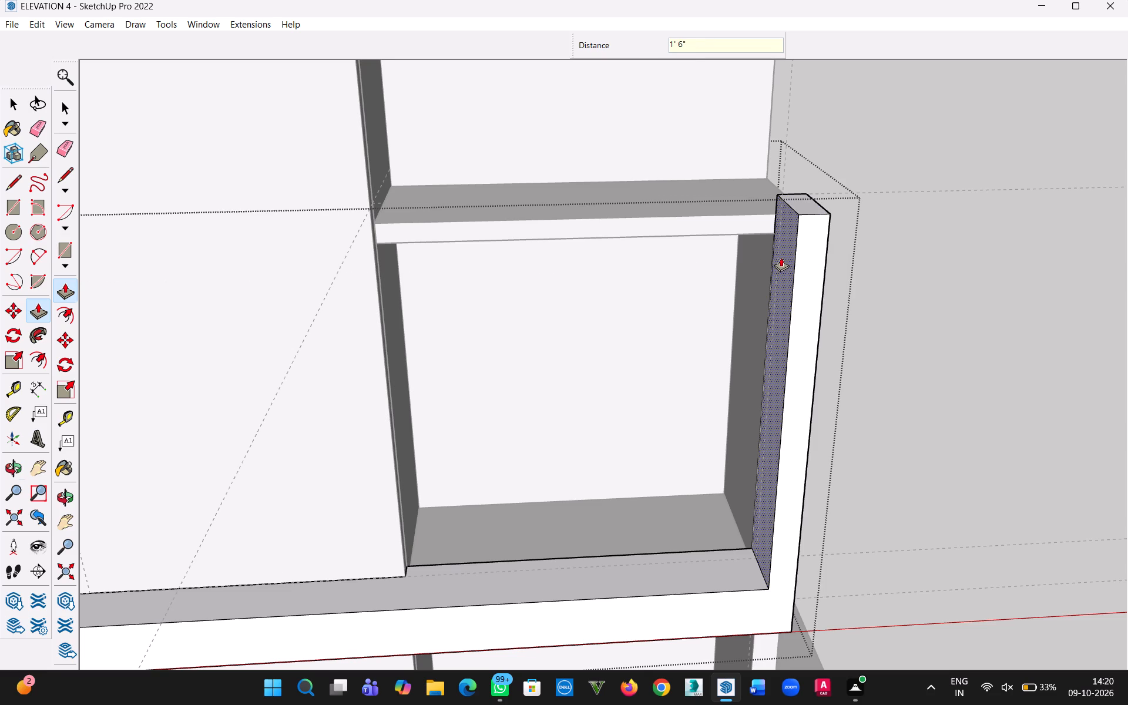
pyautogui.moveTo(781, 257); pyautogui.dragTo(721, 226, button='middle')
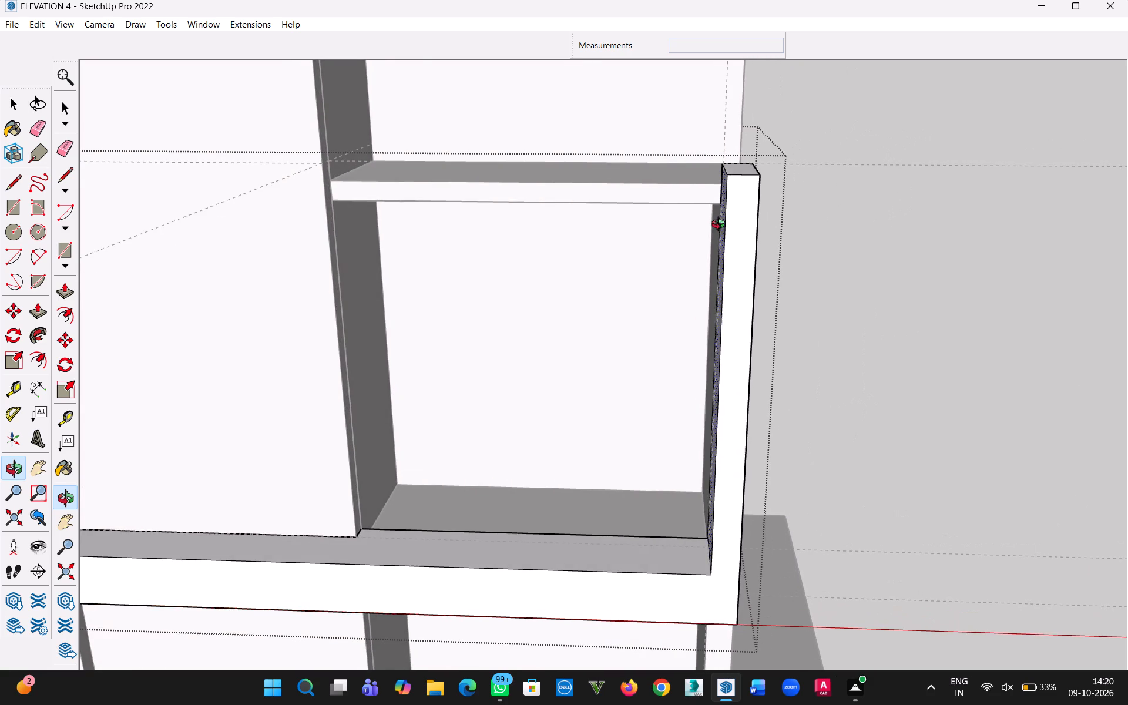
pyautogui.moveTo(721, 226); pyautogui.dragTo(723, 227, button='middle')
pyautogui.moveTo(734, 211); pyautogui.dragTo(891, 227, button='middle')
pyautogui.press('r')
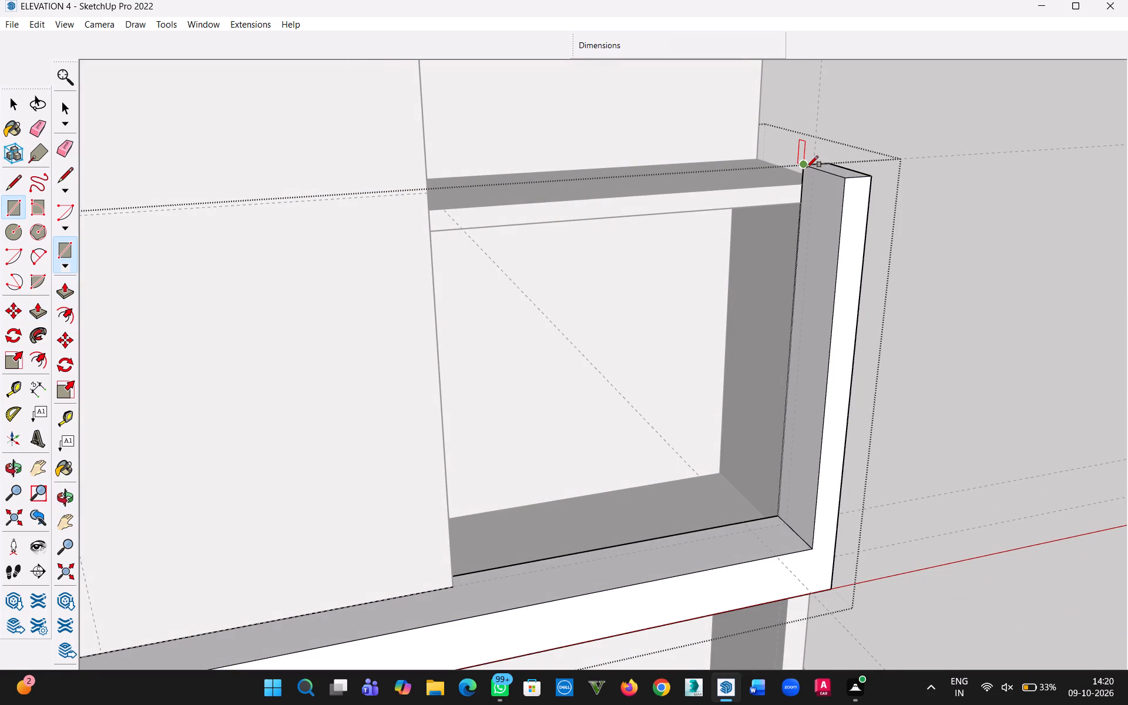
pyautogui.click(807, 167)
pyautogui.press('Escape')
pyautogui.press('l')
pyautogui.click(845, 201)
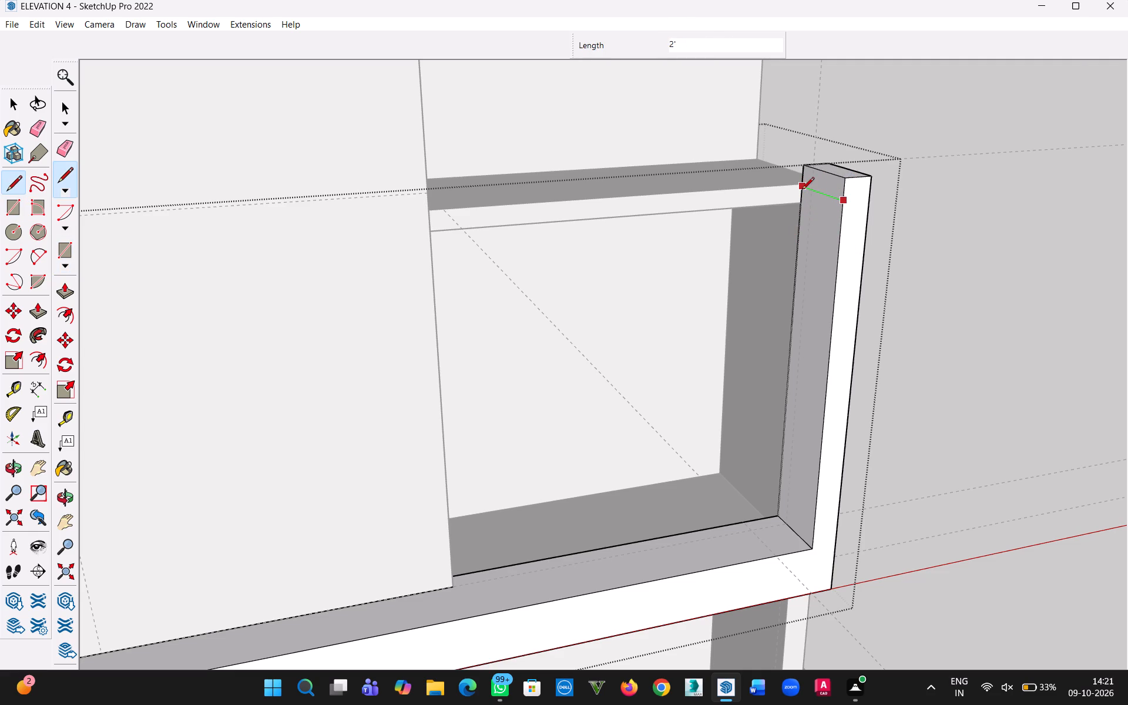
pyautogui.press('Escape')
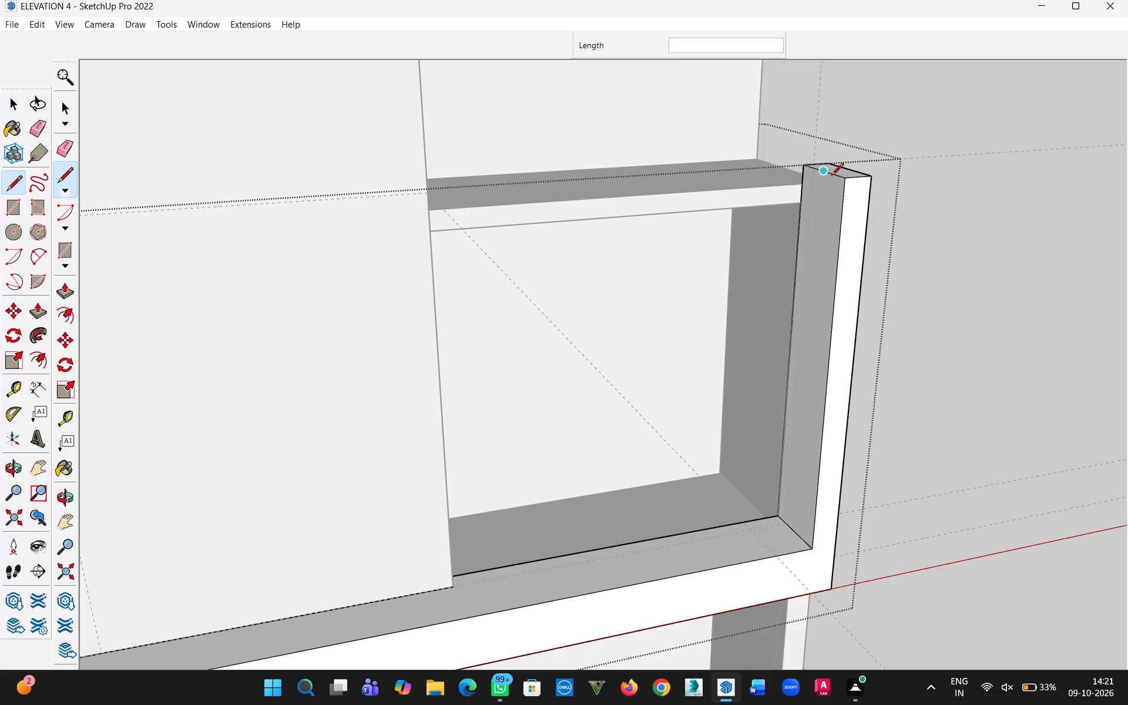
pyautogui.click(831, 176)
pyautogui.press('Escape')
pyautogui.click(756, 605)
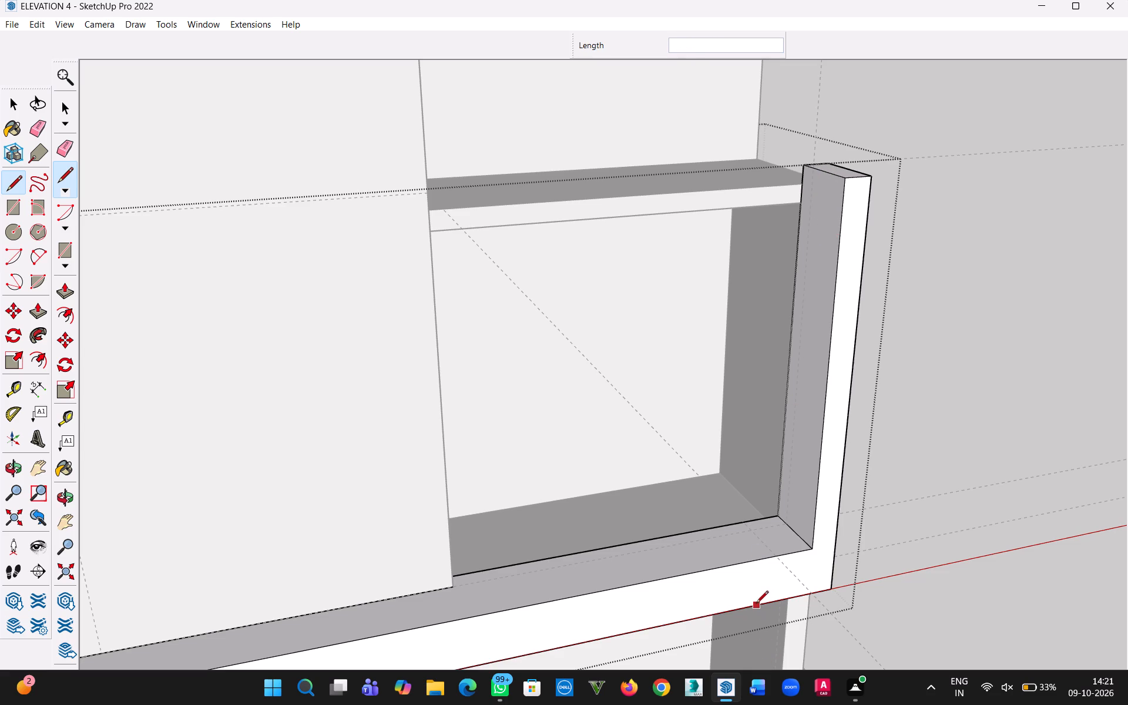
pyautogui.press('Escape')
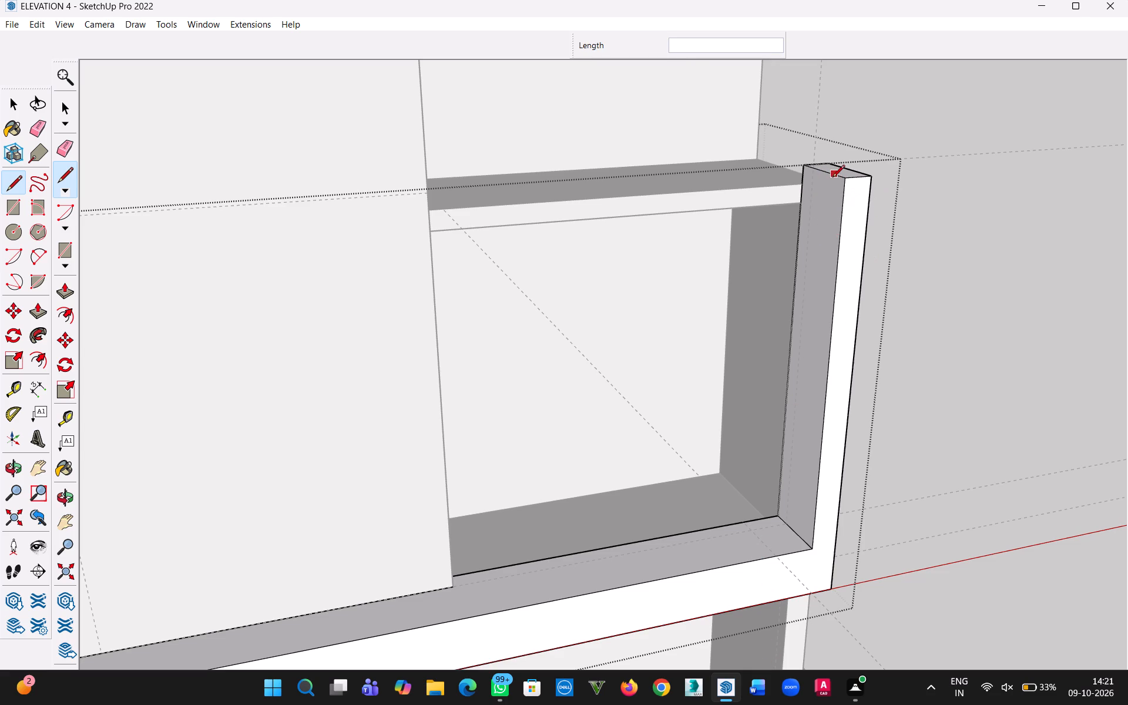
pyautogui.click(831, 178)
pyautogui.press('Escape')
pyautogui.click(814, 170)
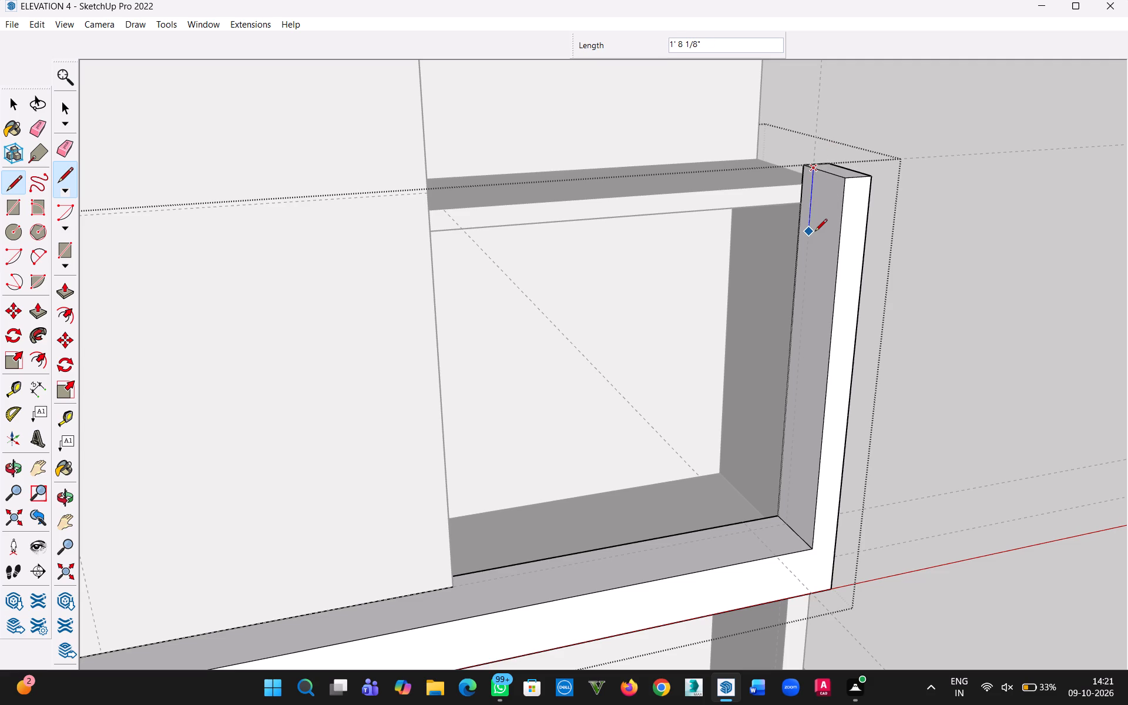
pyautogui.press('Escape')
# Place a guide line 1'6" below the top edge of the post's inner face.
pyautogui.press('l')
pyautogui.press('t')
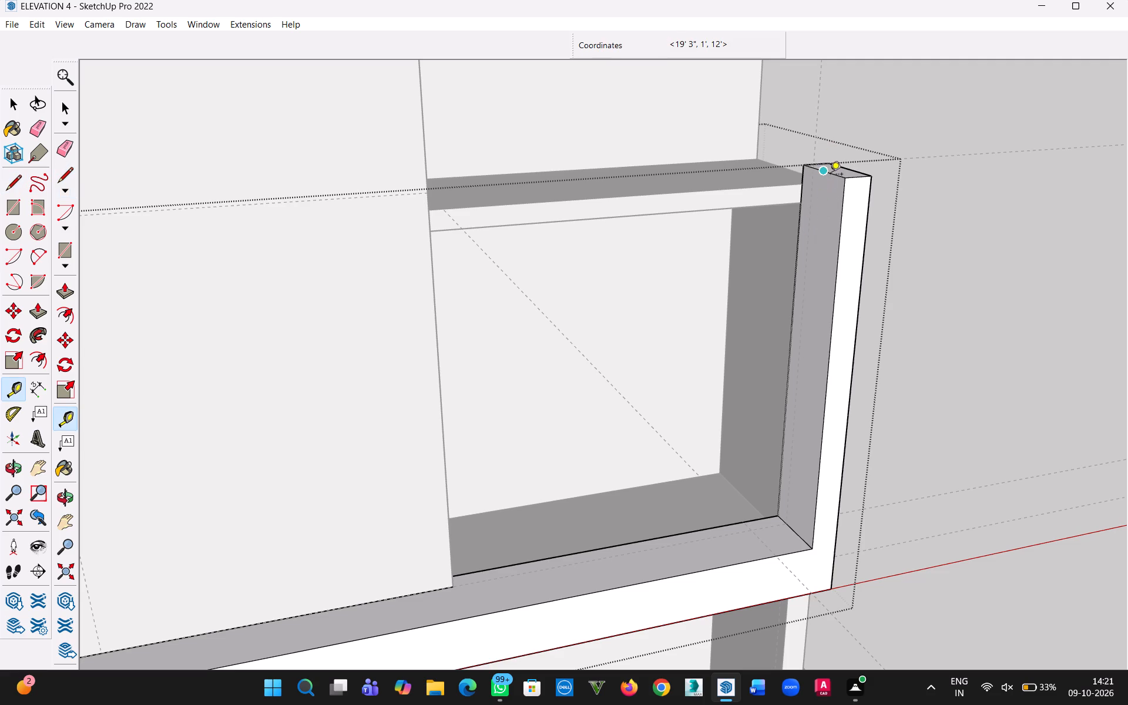
pyautogui.click(831, 176)
pyautogui.write('1\'6"')
pyautogui.press('Return')
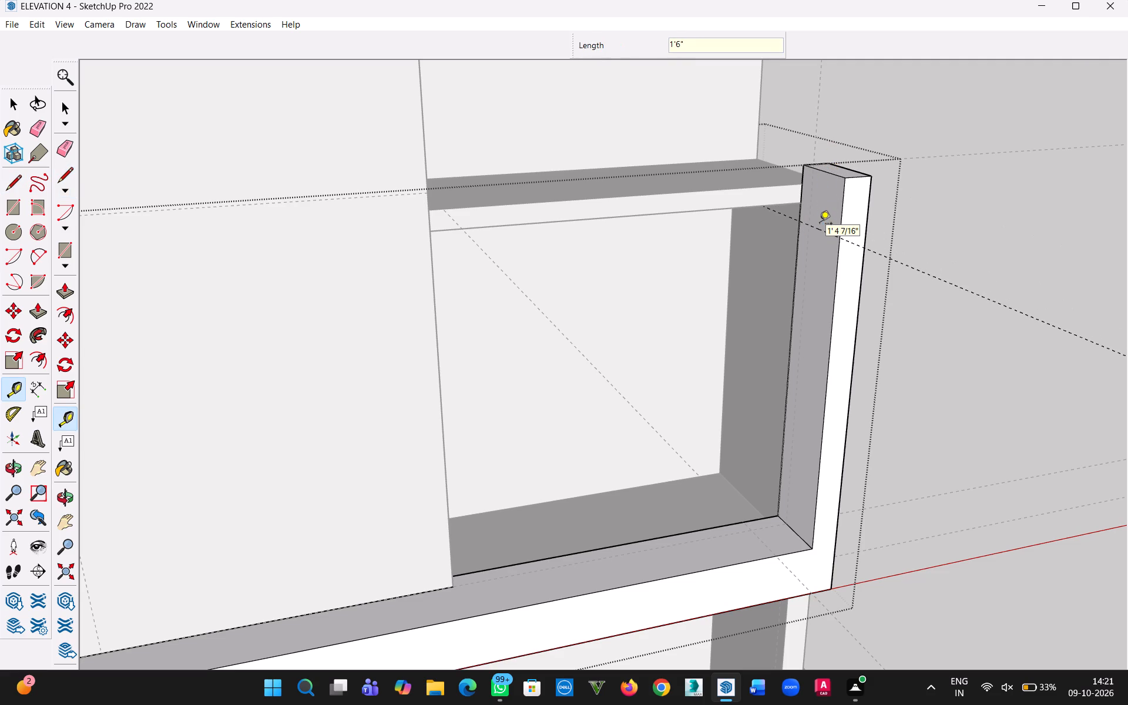
pyautogui.click(12, 109)
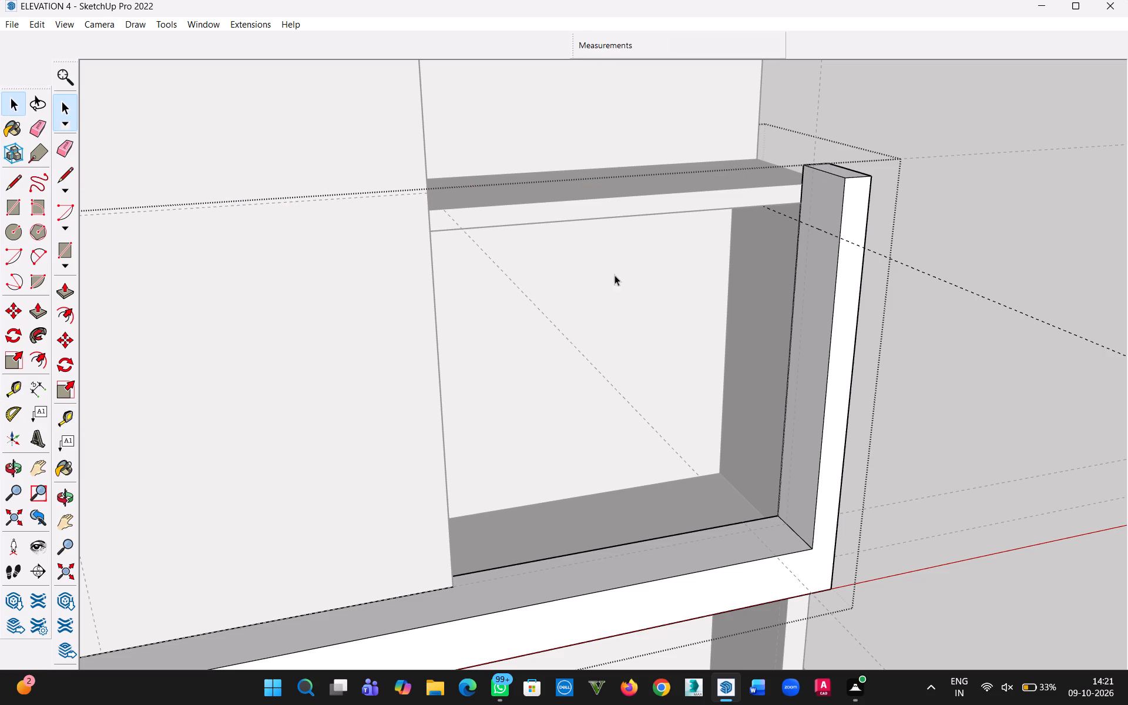
# Draw a 2' line along the guide across the post's inner face to separate its upper part.
pyautogui.press('l')
pyautogui.click(800, 221)
pyautogui.click(841, 241)
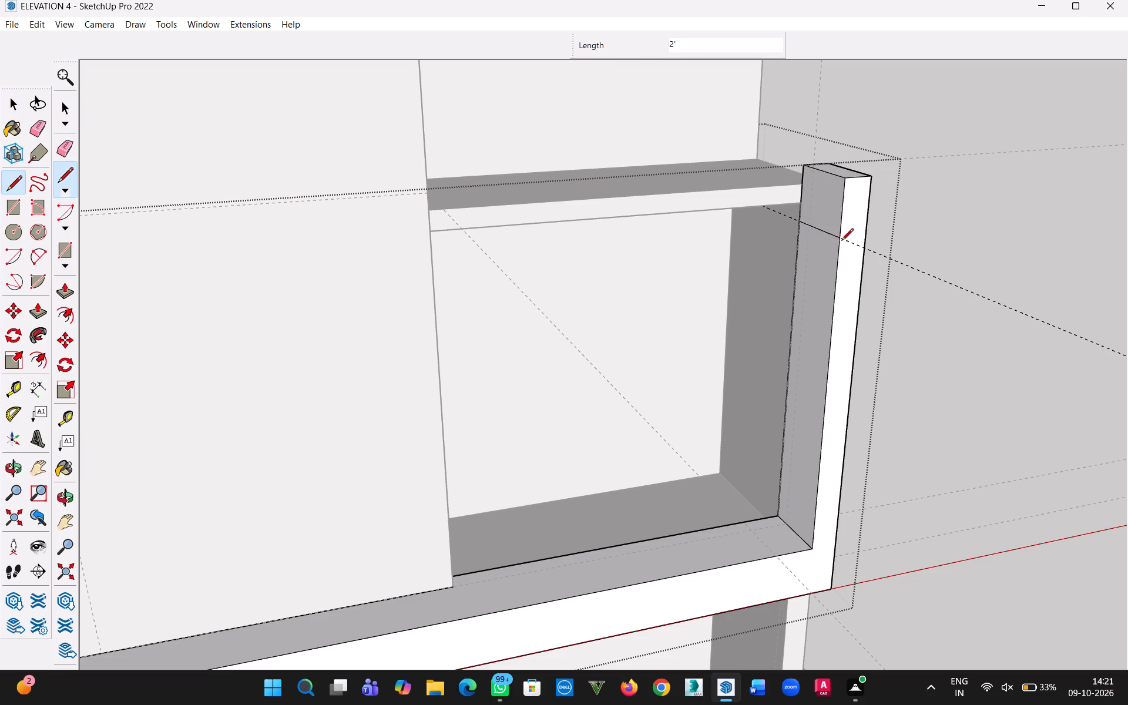
pyautogui.press('Escape')
pyautogui.press('Escape')
pyautogui.press('Escape')
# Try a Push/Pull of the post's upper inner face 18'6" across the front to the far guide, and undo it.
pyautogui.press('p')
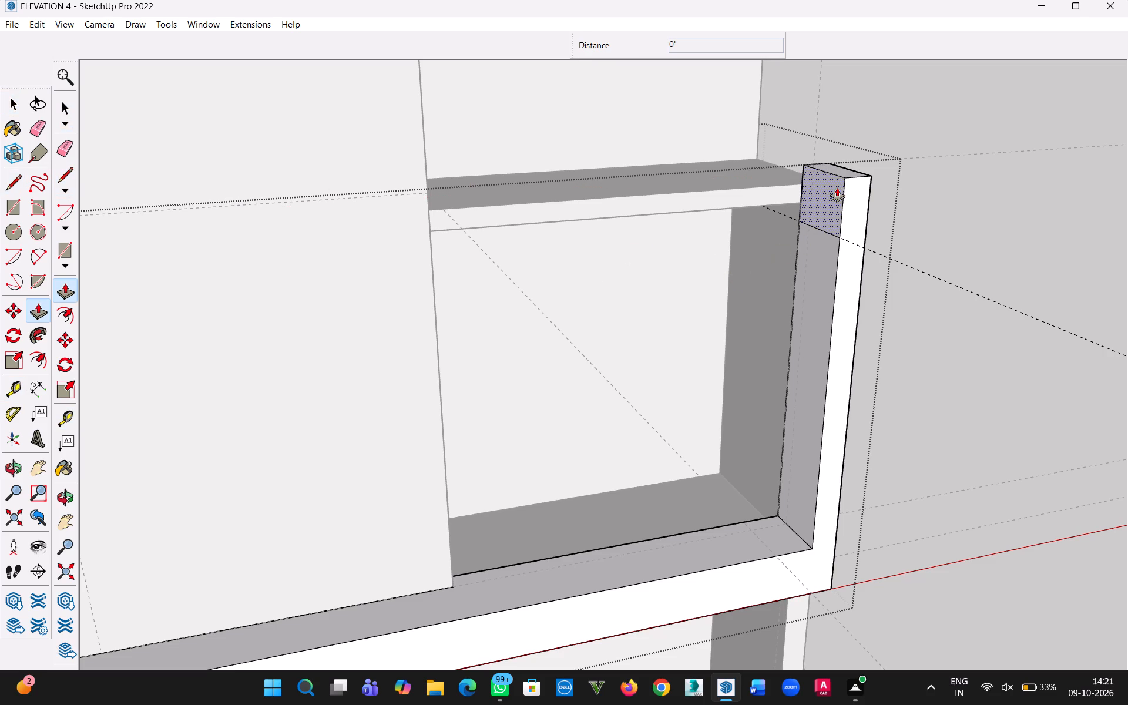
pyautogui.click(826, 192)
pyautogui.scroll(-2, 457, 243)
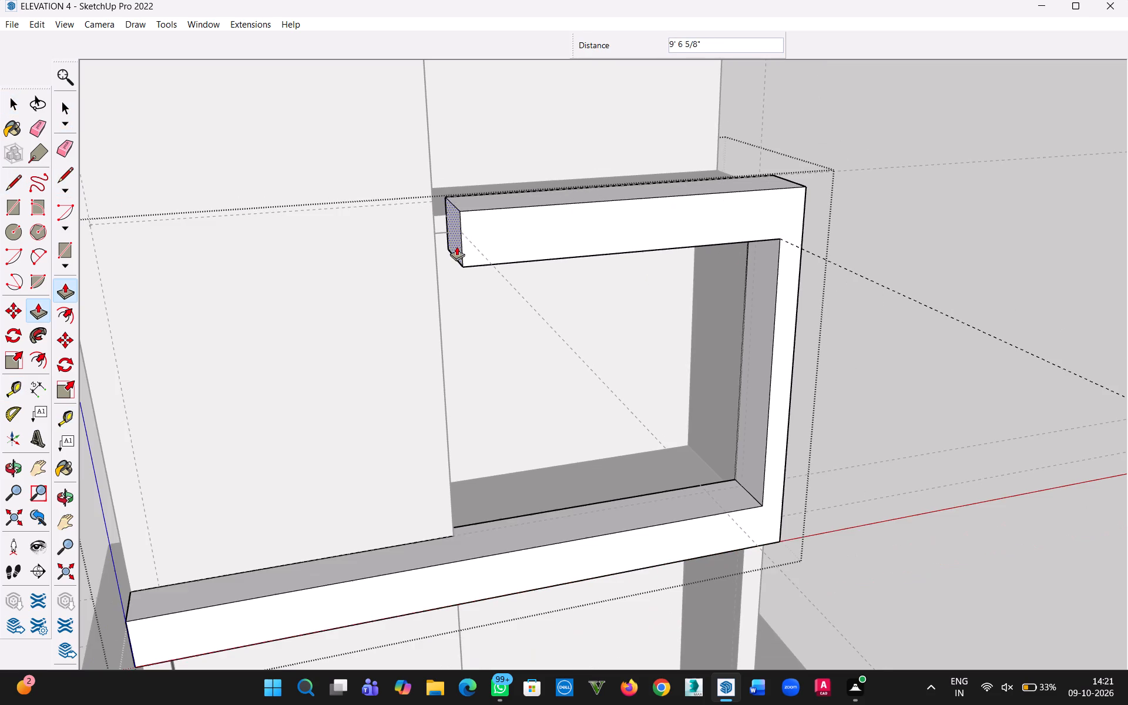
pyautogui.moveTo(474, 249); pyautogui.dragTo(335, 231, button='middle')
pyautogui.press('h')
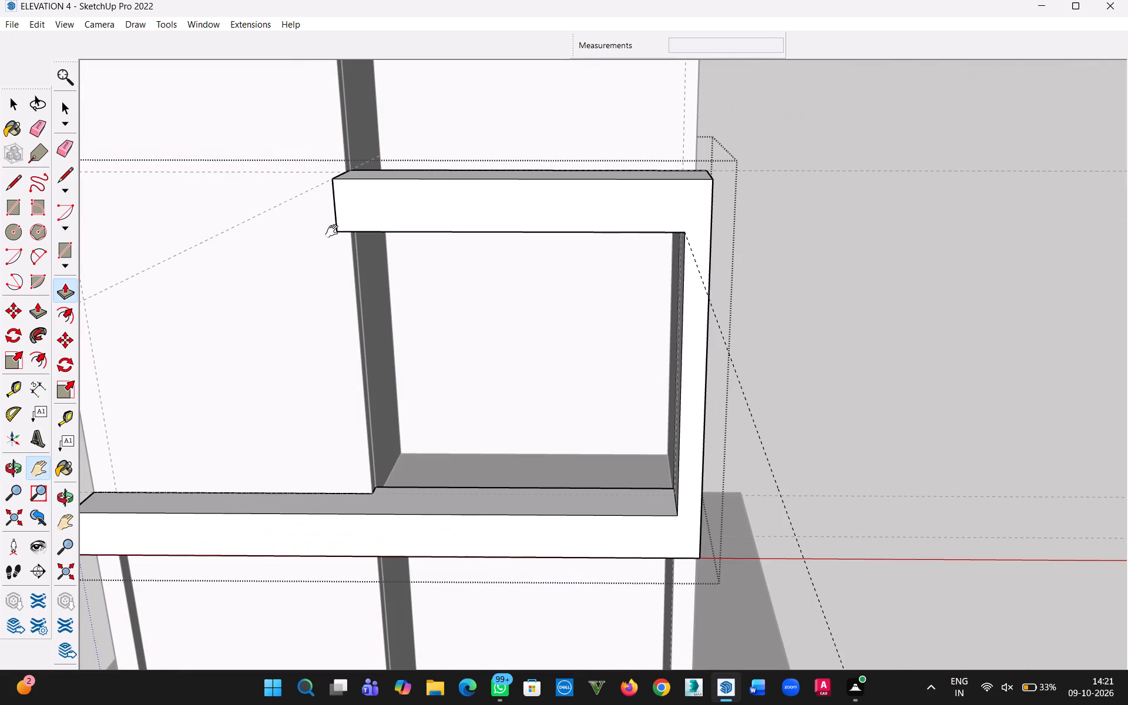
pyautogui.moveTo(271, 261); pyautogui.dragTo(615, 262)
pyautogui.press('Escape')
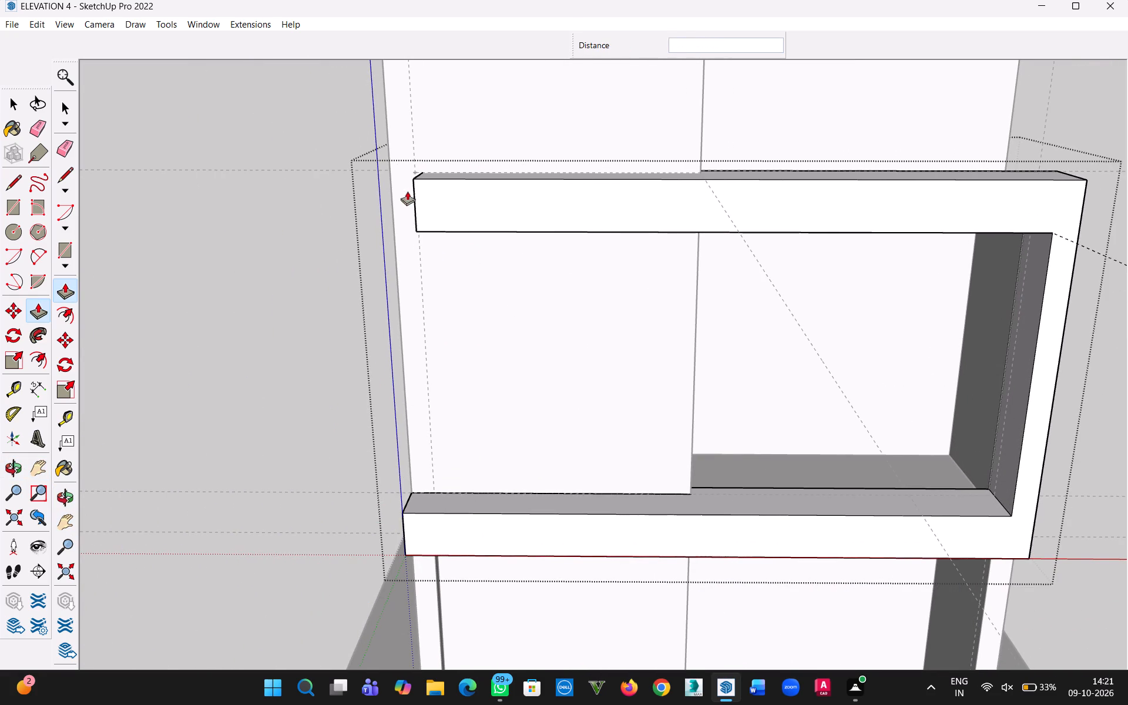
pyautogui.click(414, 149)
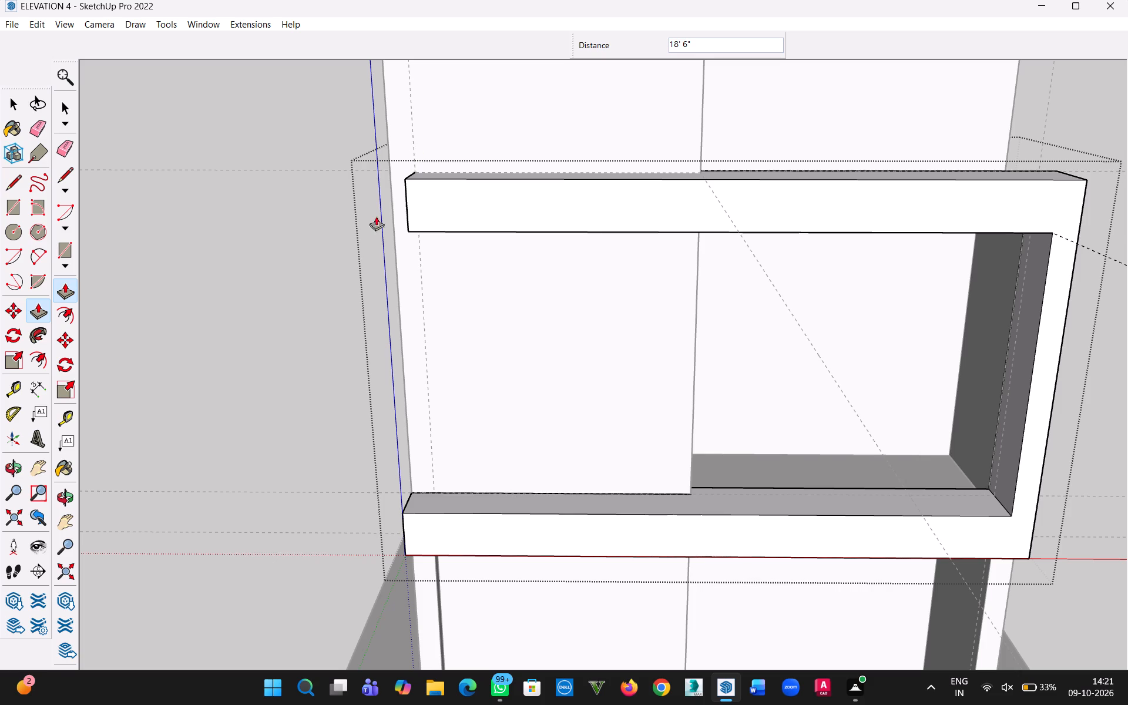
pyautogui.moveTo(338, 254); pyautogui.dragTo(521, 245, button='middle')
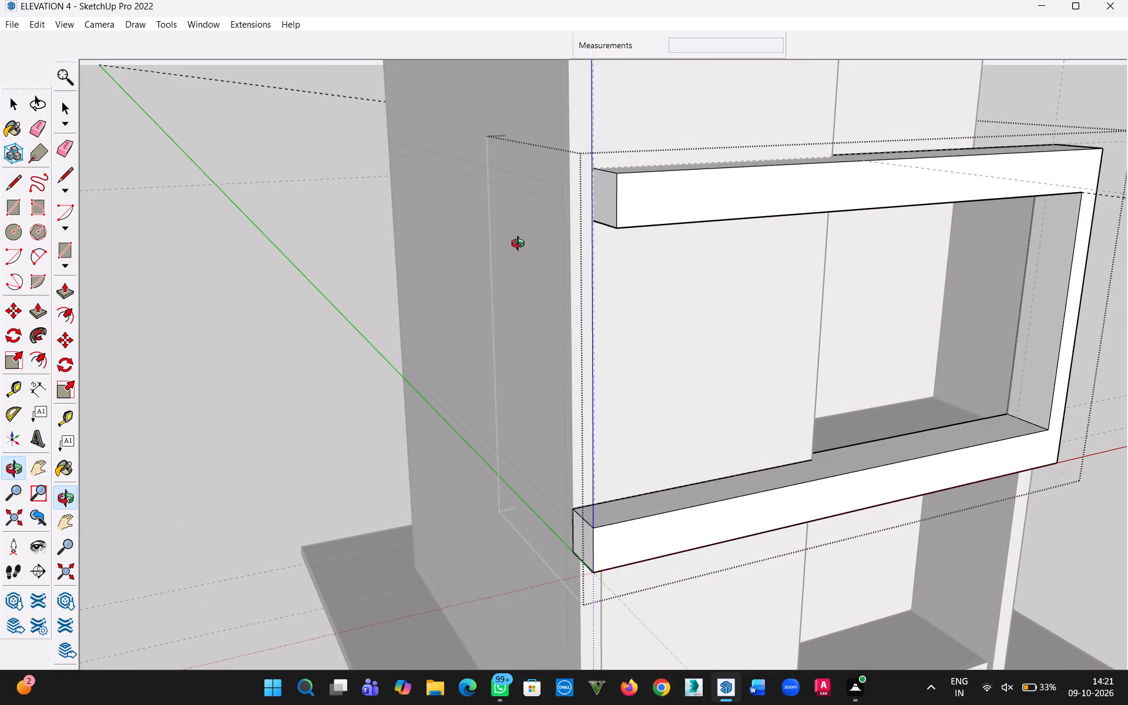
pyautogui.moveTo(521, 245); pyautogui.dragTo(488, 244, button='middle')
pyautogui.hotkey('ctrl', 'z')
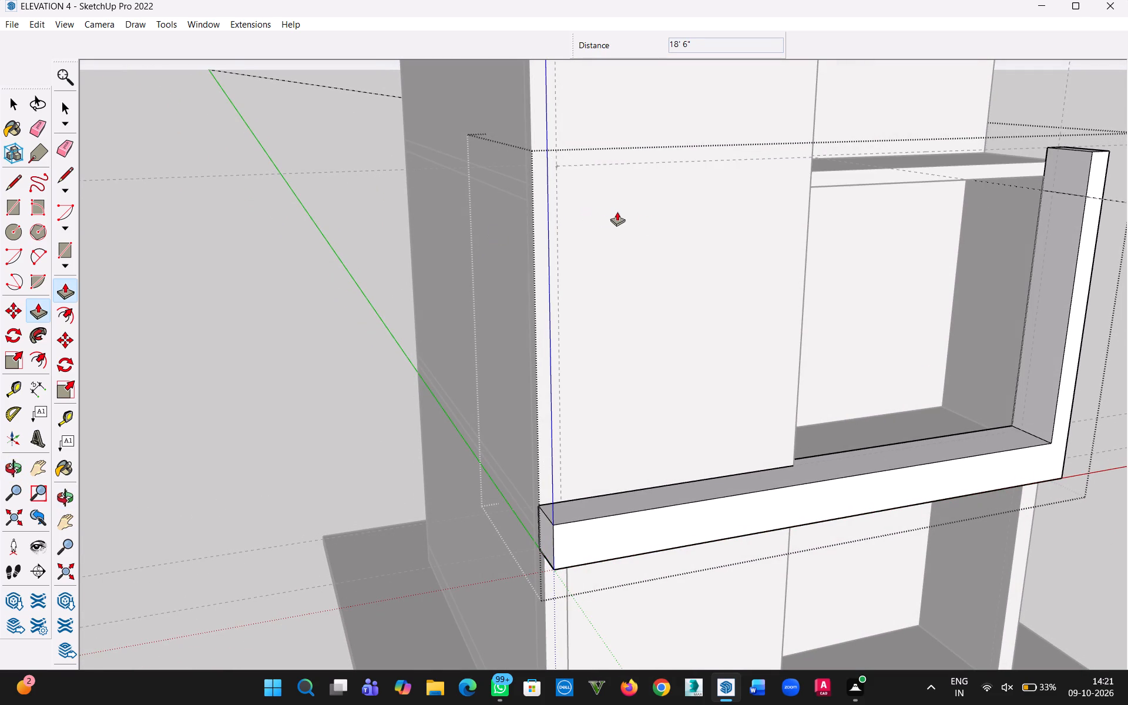
# Push/Pull the post's upper inner face 19'3" across the front to the band's far end, forming the top beam.
pyautogui.click(1071, 163)
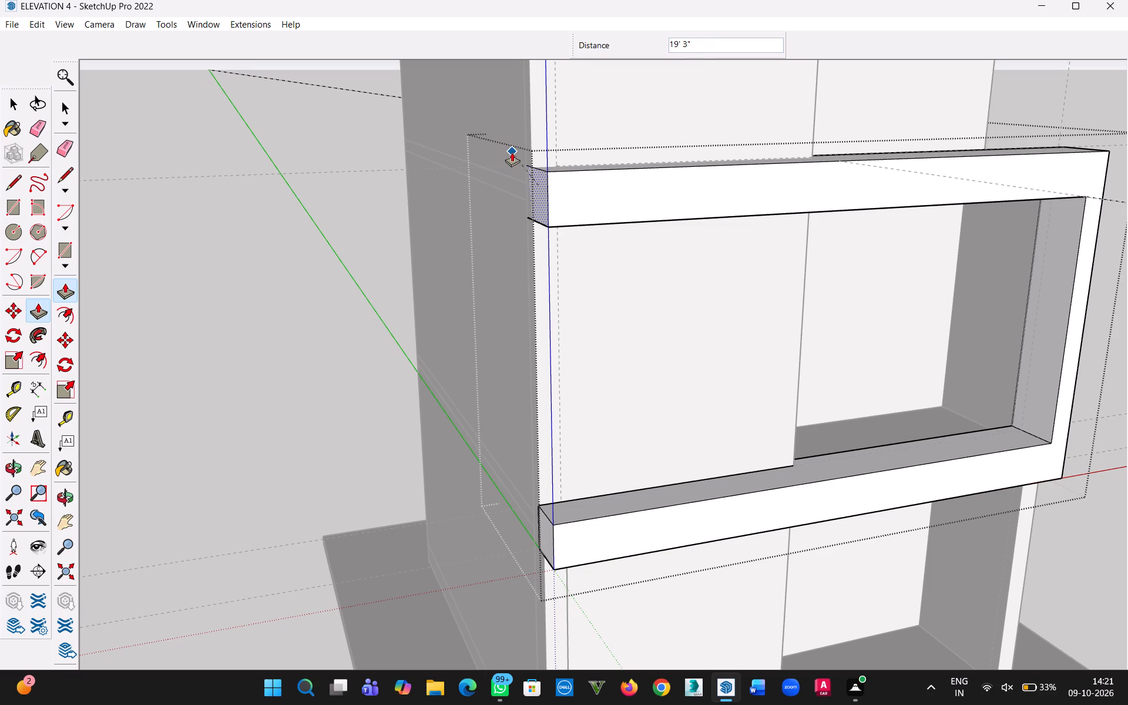
pyautogui.click(512, 152)
# Draw a 1'6" line across the lower band's top face at the guide near its far end.
pyautogui.moveTo(586, 346); pyautogui.dragTo(588, 219, button='middle')
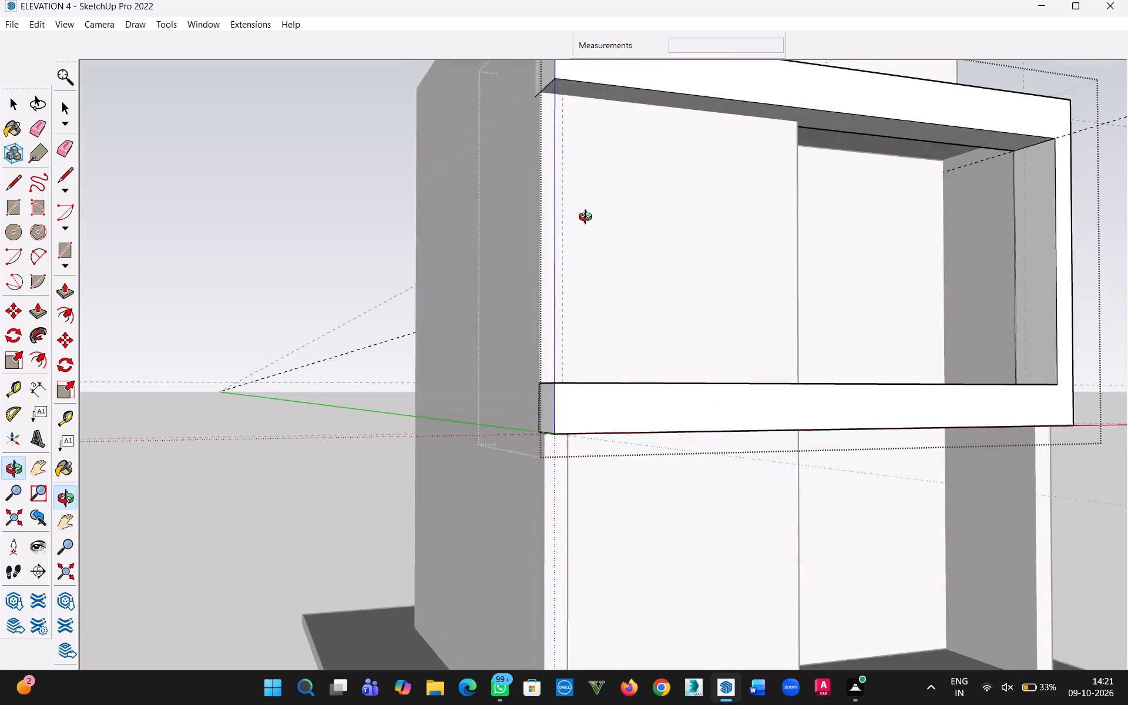
pyautogui.moveTo(588, 219); pyautogui.dragTo(498, 397, button='middle')
pyautogui.scroll(6, 496, 528)
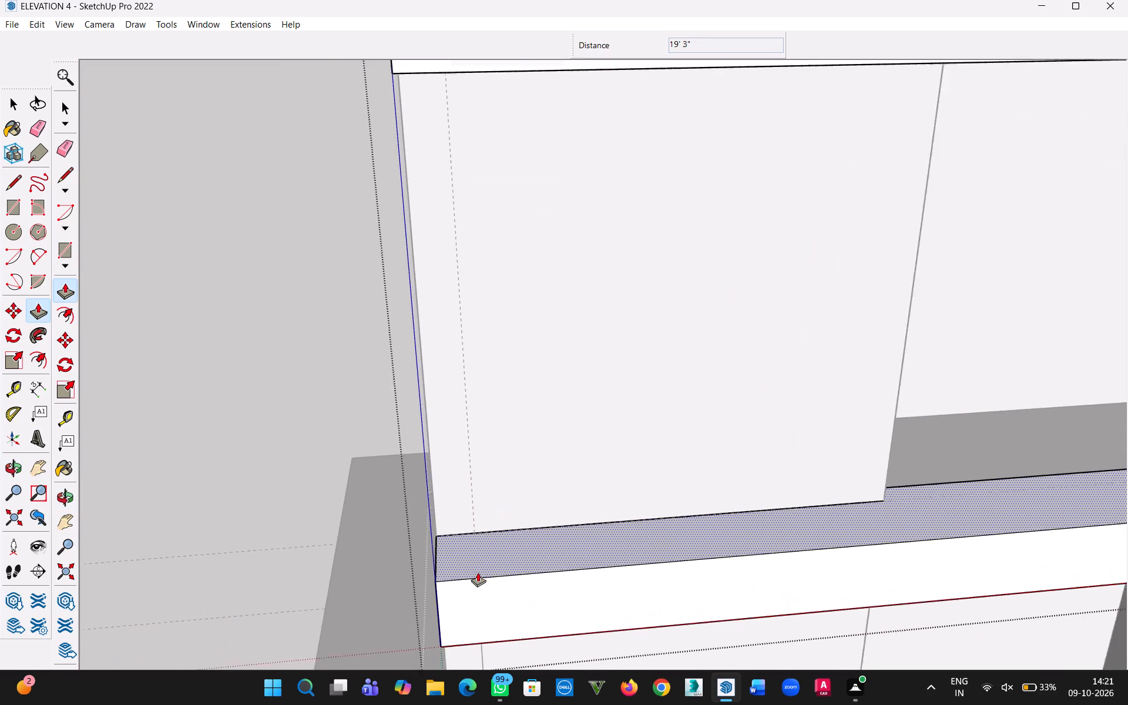
pyautogui.scroll(4, 478, 572)
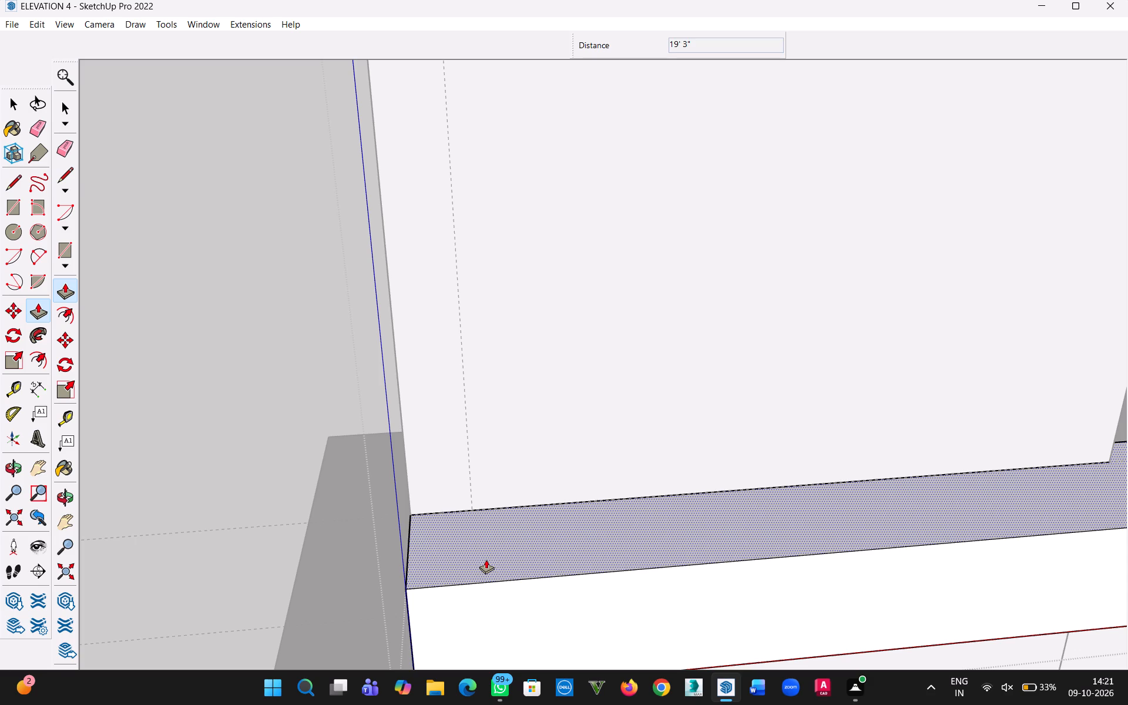
pyautogui.press('l')
pyautogui.click(473, 511)
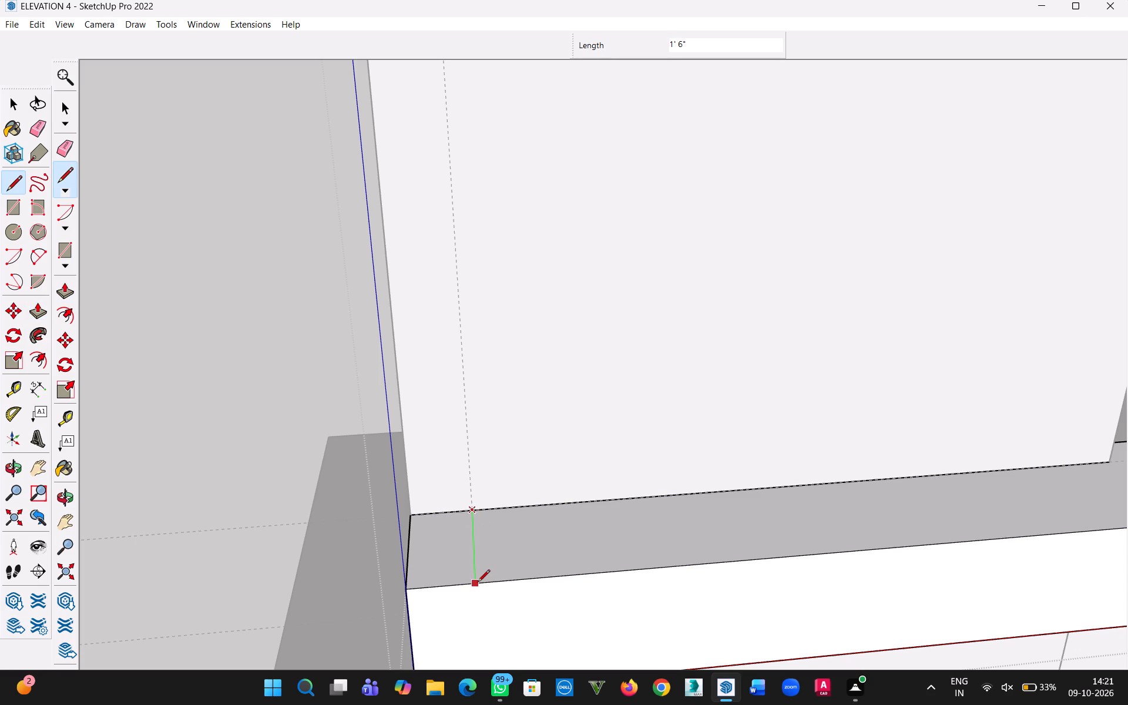
pyautogui.click(478, 583)
# Push/Pull the marked end of the lower band up 9' to the top beam's underside, and leave the group.
pyautogui.press('p')
pyautogui.click(448, 542)
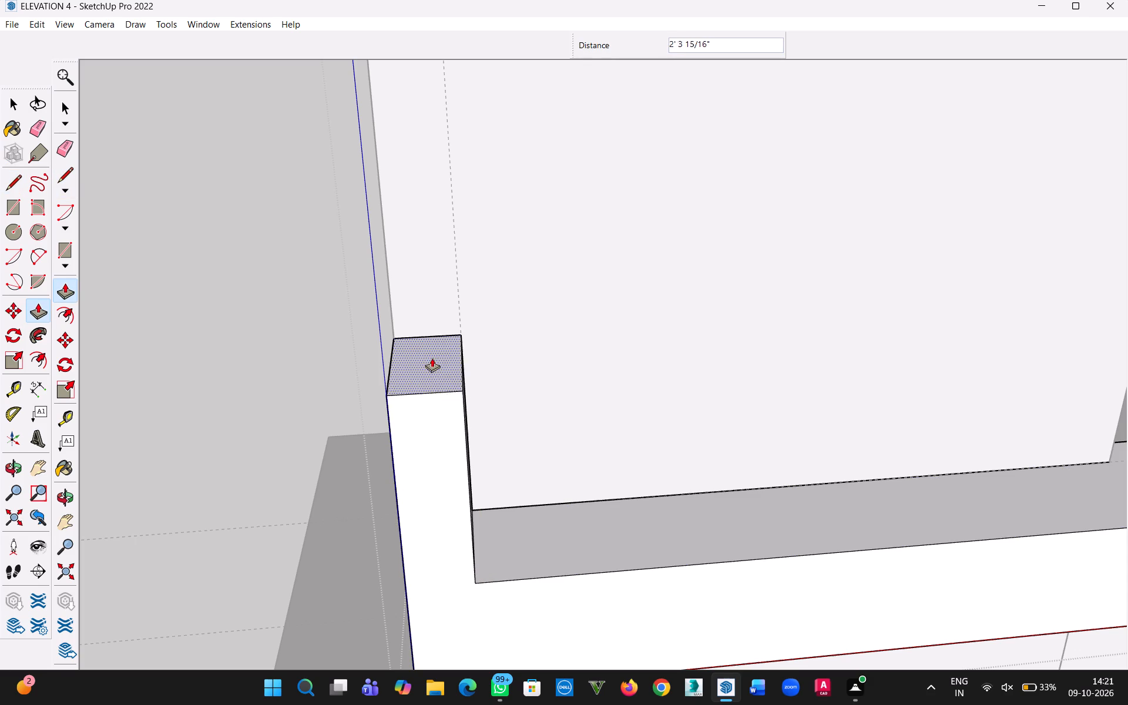
pyautogui.scroll(-4, 432, 357)
pyautogui.scroll(-3, 452, 277)
pyautogui.press('h')
pyautogui.moveTo(452, 274); pyautogui.dragTo(503, 570)
pyautogui.moveTo(502, 536); pyautogui.dragTo(505, 509, button='middle')
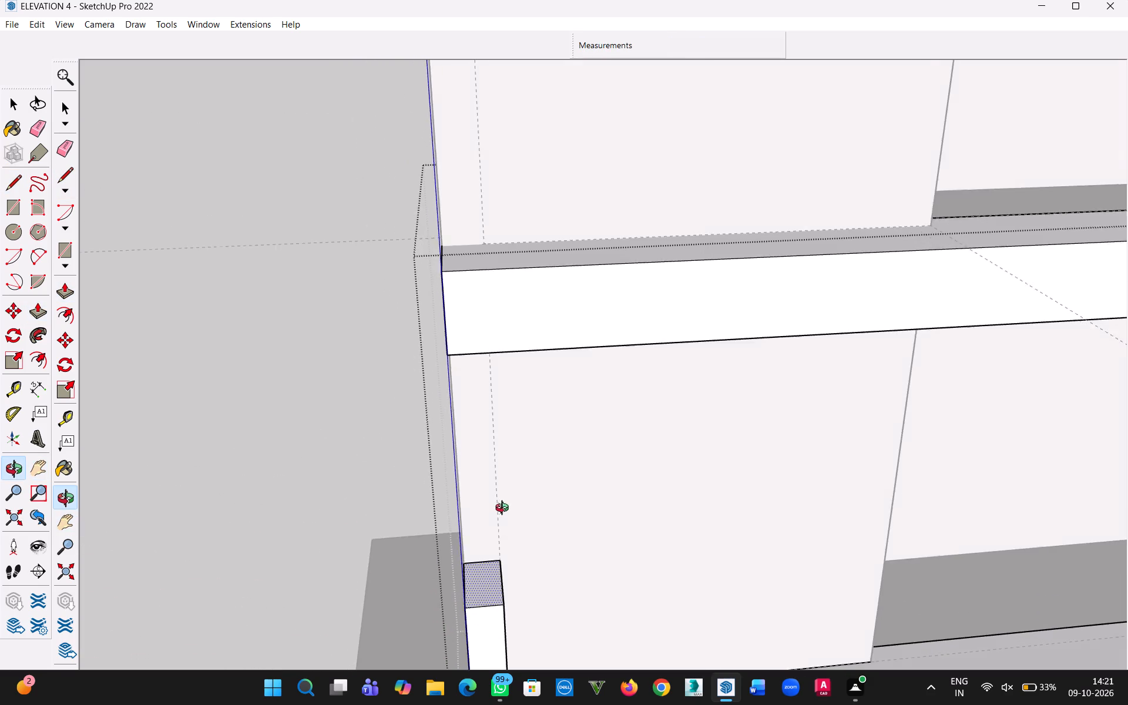
pyautogui.moveTo(505, 509); pyautogui.dragTo(504, 374, button='middle')
pyautogui.press('Escape')
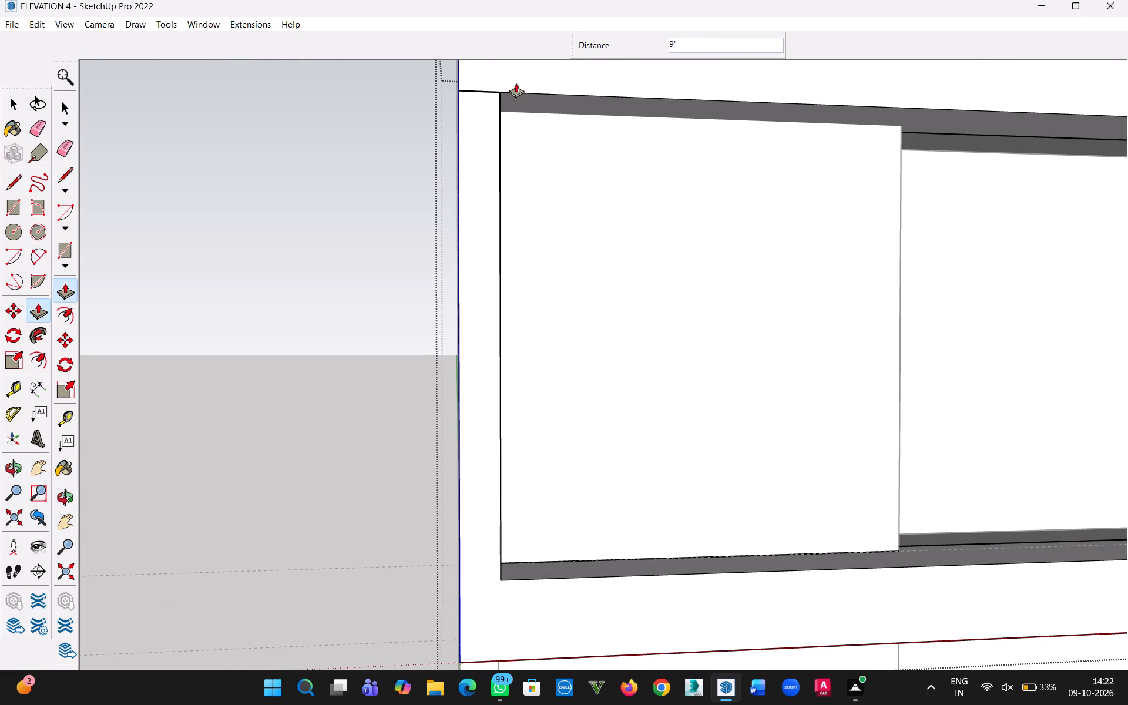
pyautogui.click(518, 92)
pyautogui.click(16, 100)
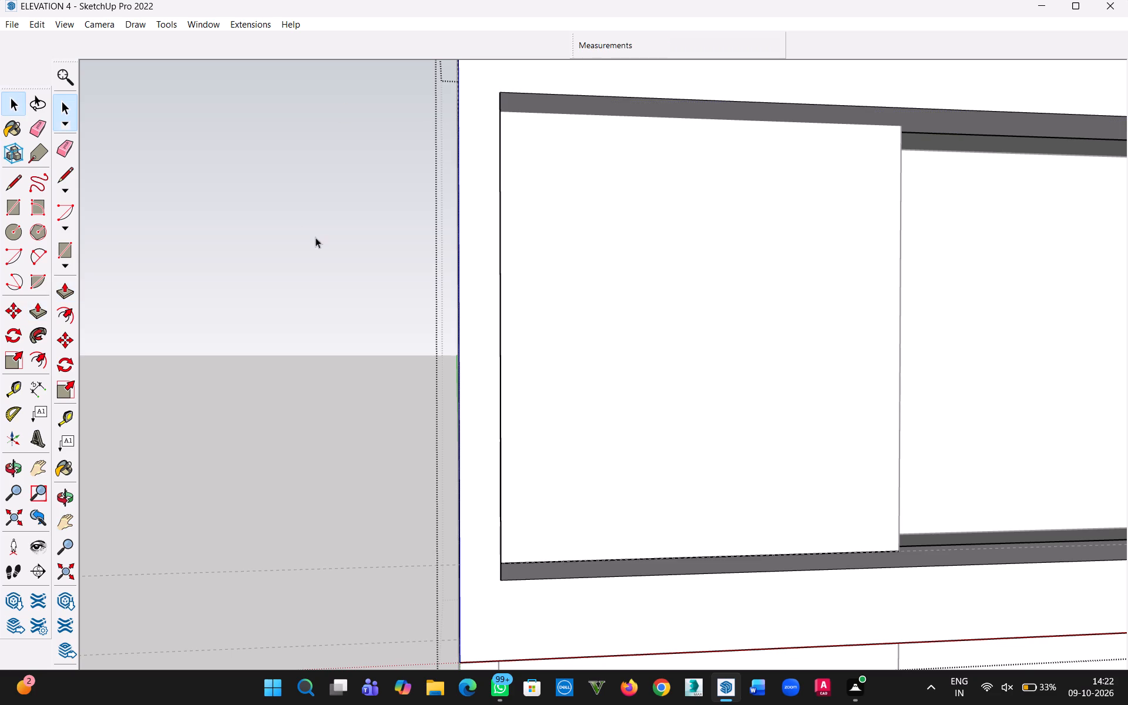
pyautogui.click(315, 237)
# Examine the front frame and the whole building from the front, side and above.
pyautogui.scroll(-4, 416, 315)
pyautogui.moveTo(521, 384); pyautogui.dragTo(398, 462, button='middle')
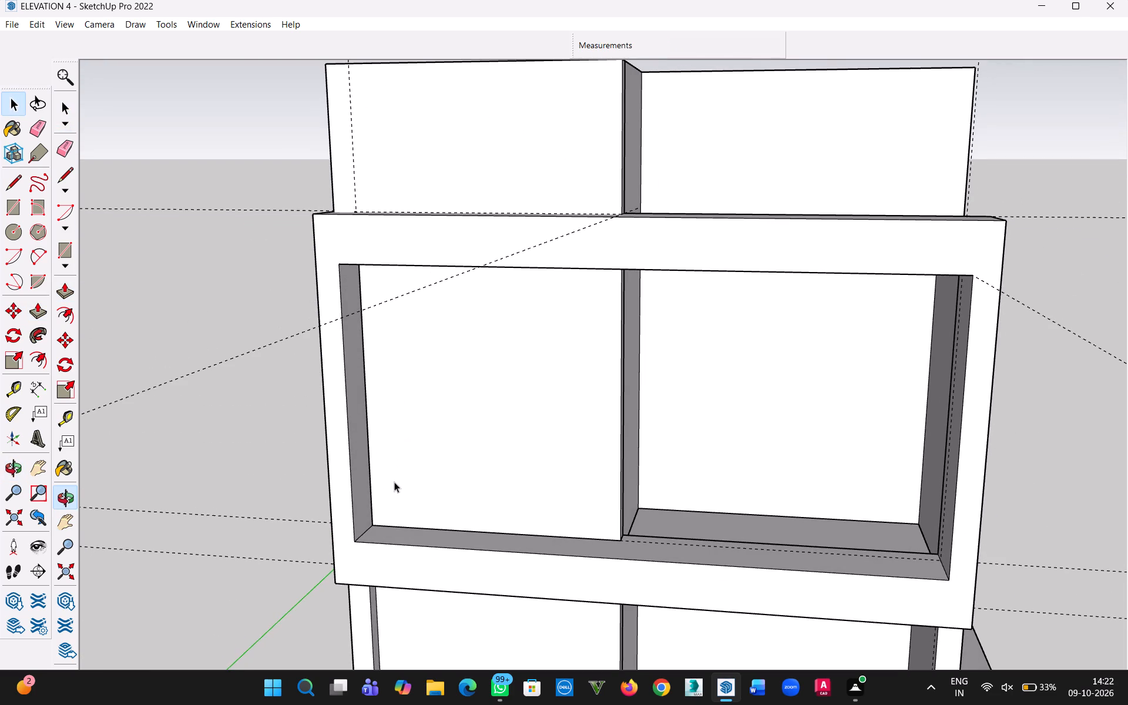
pyautogui.scroll(-4, 496, 456)
pyautogui.moveTo(551, 472); pyautogui.dragTo(627, 414, button='middle')
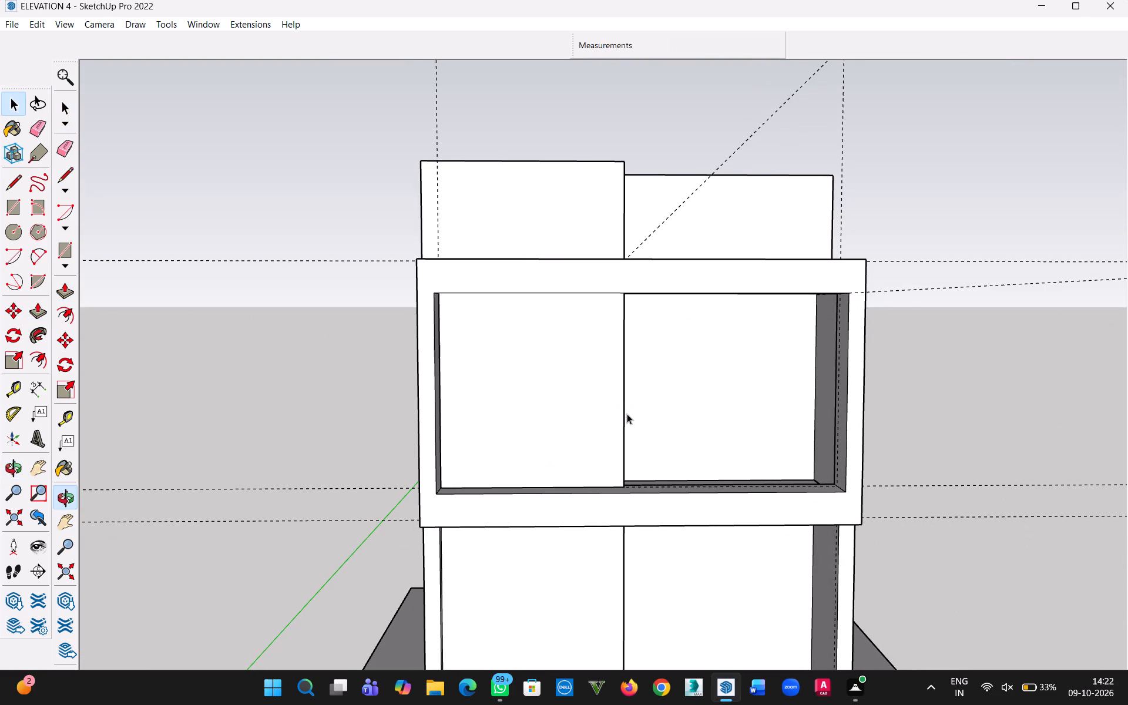
pyautogui.moveTo(593, 424); pyautogui.dragTo(754, 533, button='middle')
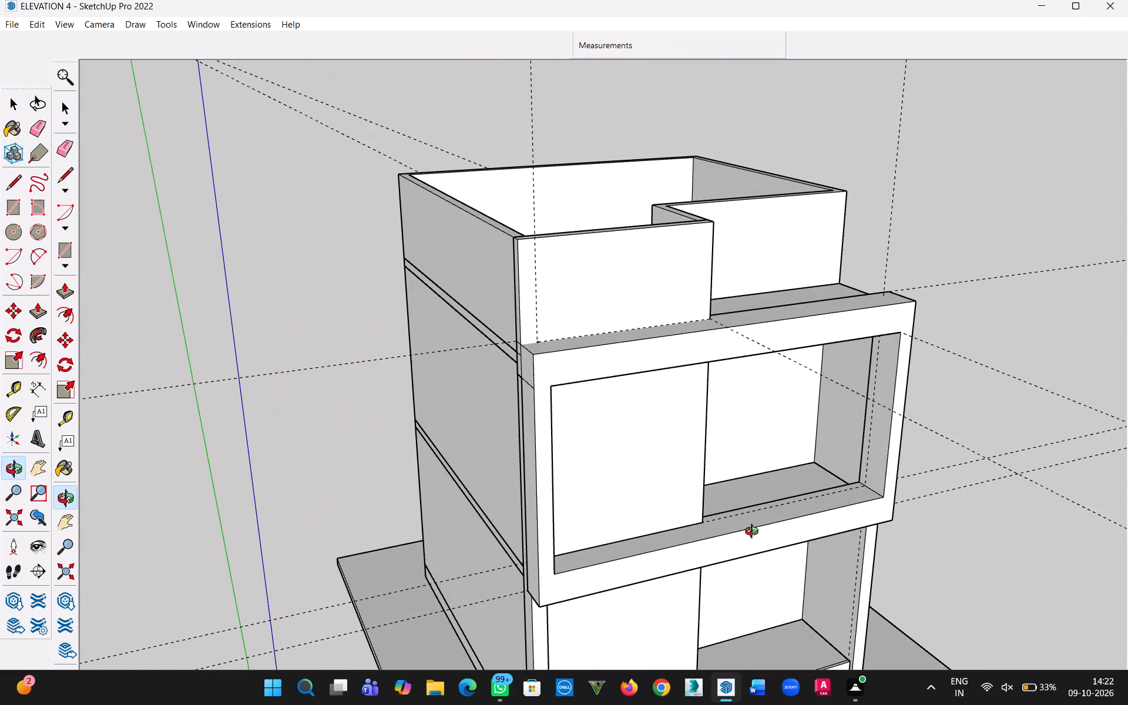
pyautogui.moveTo(754, 533); pyautogui.dragTo(711, 475, button='middle')
pyautogui.scroll(-5, 674, 476)
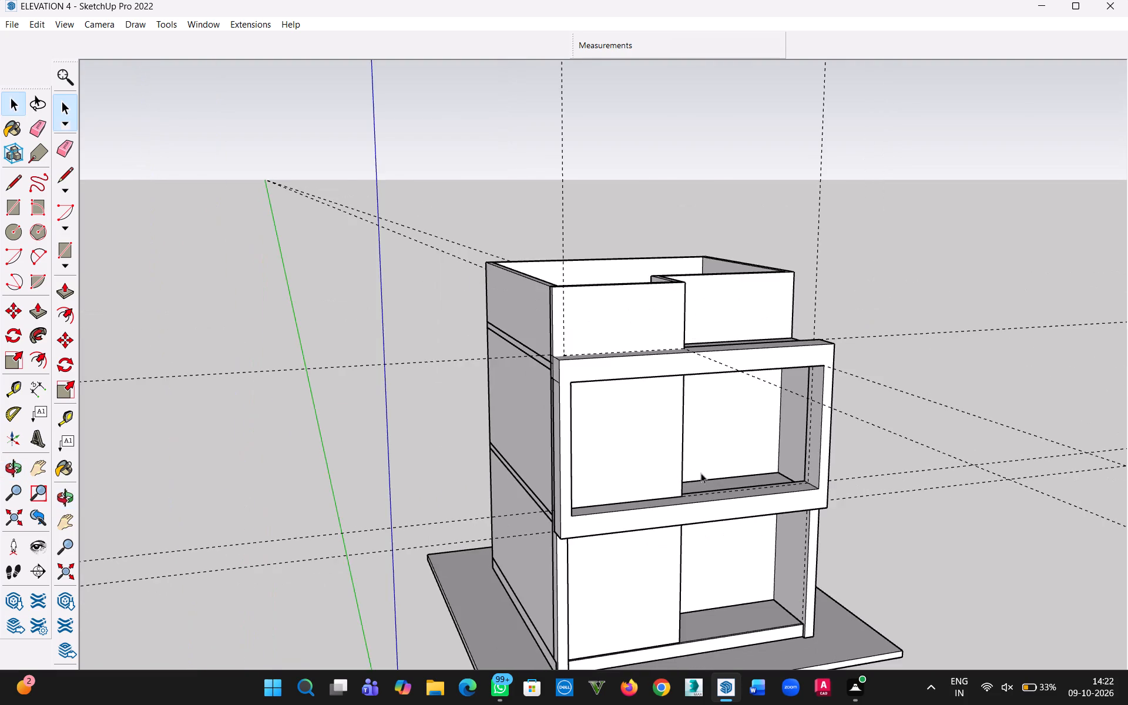
pyautogui.moveTo(718, 471); pyautogui.dragTo(557, 647, button='middle')
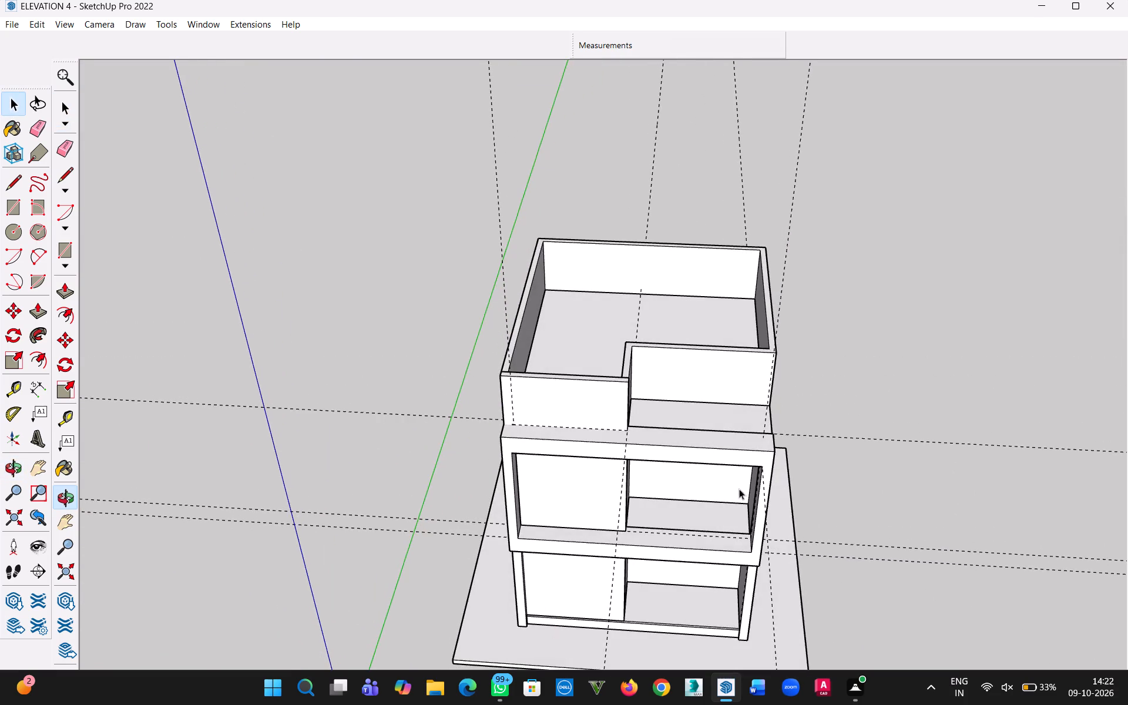
# Inside the front frame's group, draw a vertical line down the top beam's back face about 1' from its far end.
pyautogui.scroll(5, 830, 371)
pyautogui.moveTo(711, 482); pyautogui.dragTo(302, 388, button='middle')
pyautogui.scroll(5, 435, 392)
pyautogui.moveTo(444, 417); pyautogui.dragTo(267, 387, button='middle')
pyautogui.scroll(11, 258, 333)
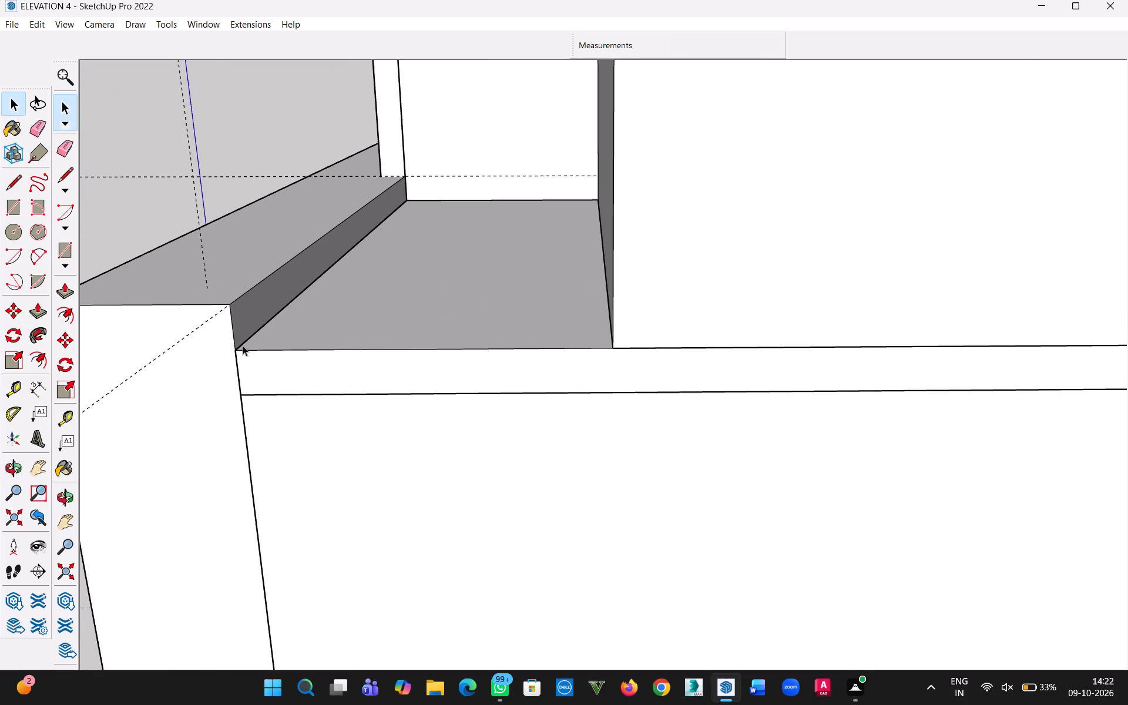
pyautogui.press('l')
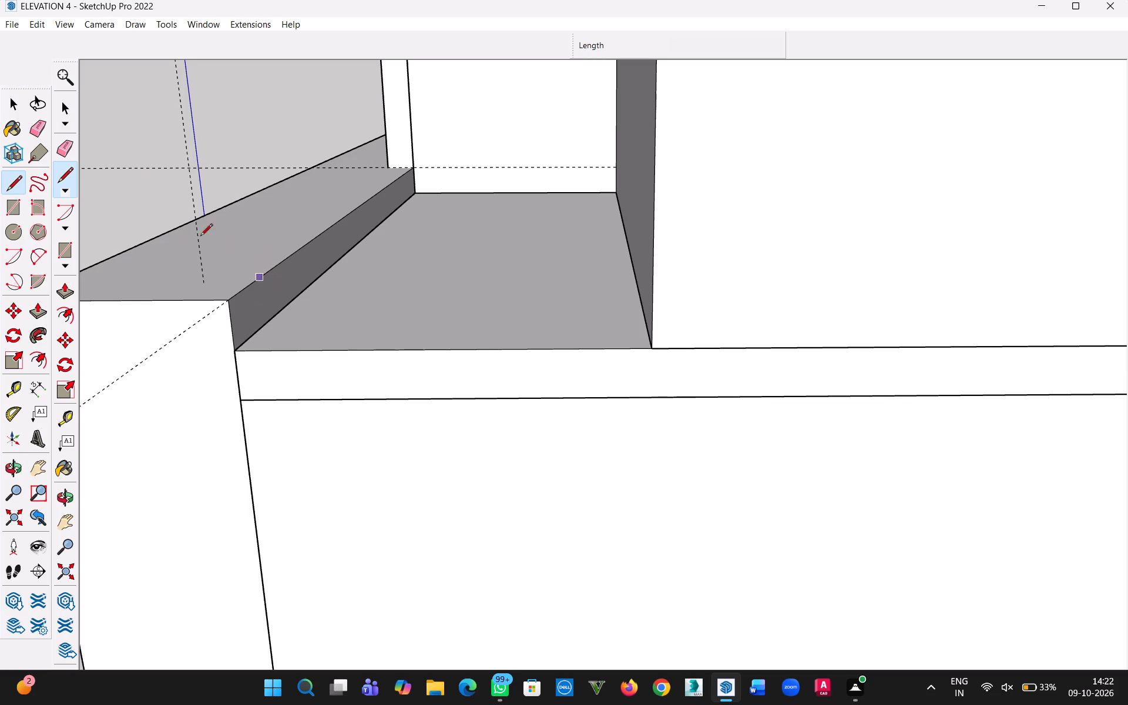
pyautogui.click(6, 104)
pyautogui.doubleClick(273, 307)
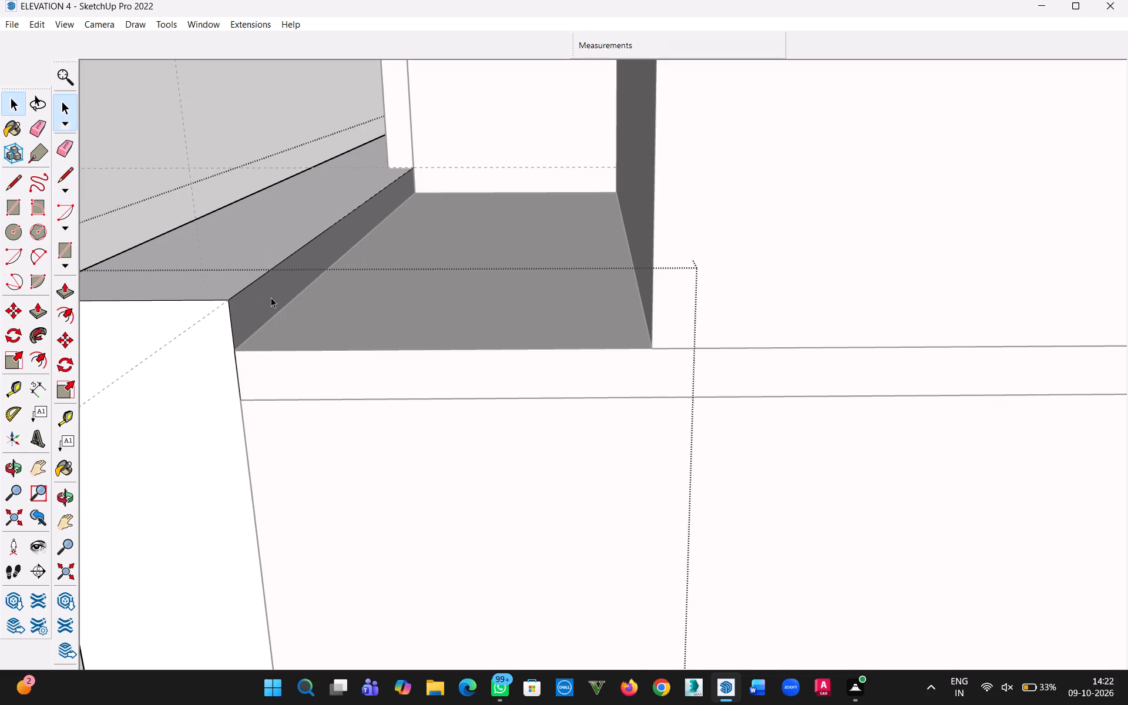
pyautogui.press('l')
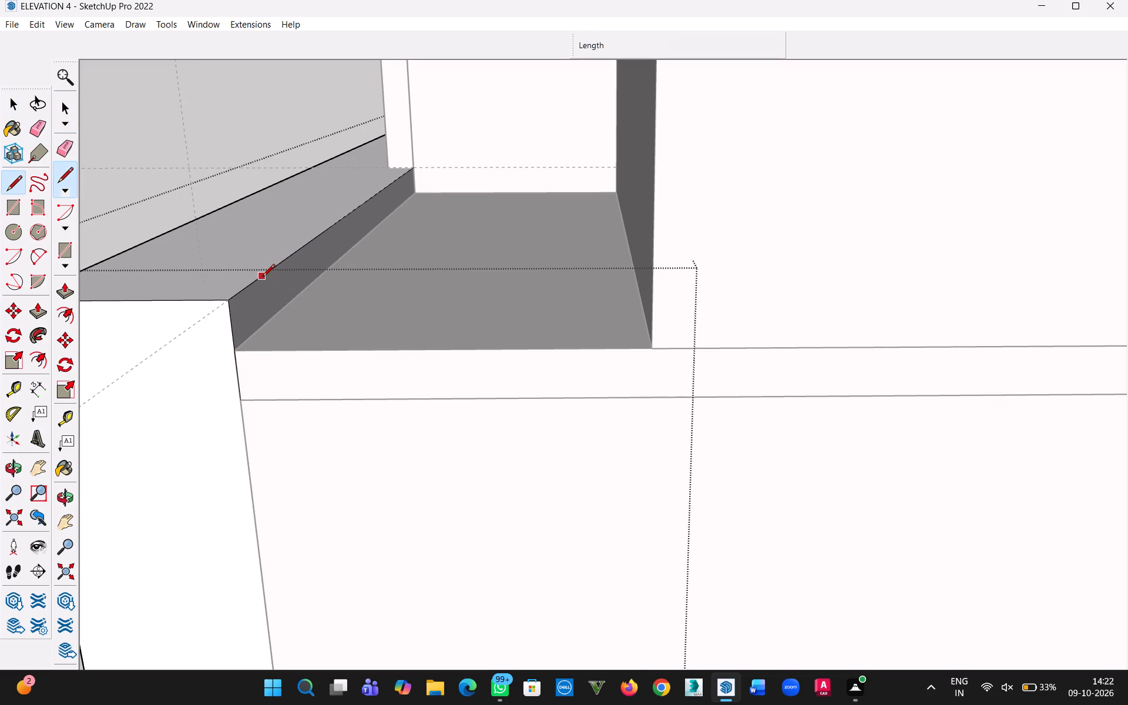
pyautogui.click(263, 278)
pyautogui.click(266, 327)
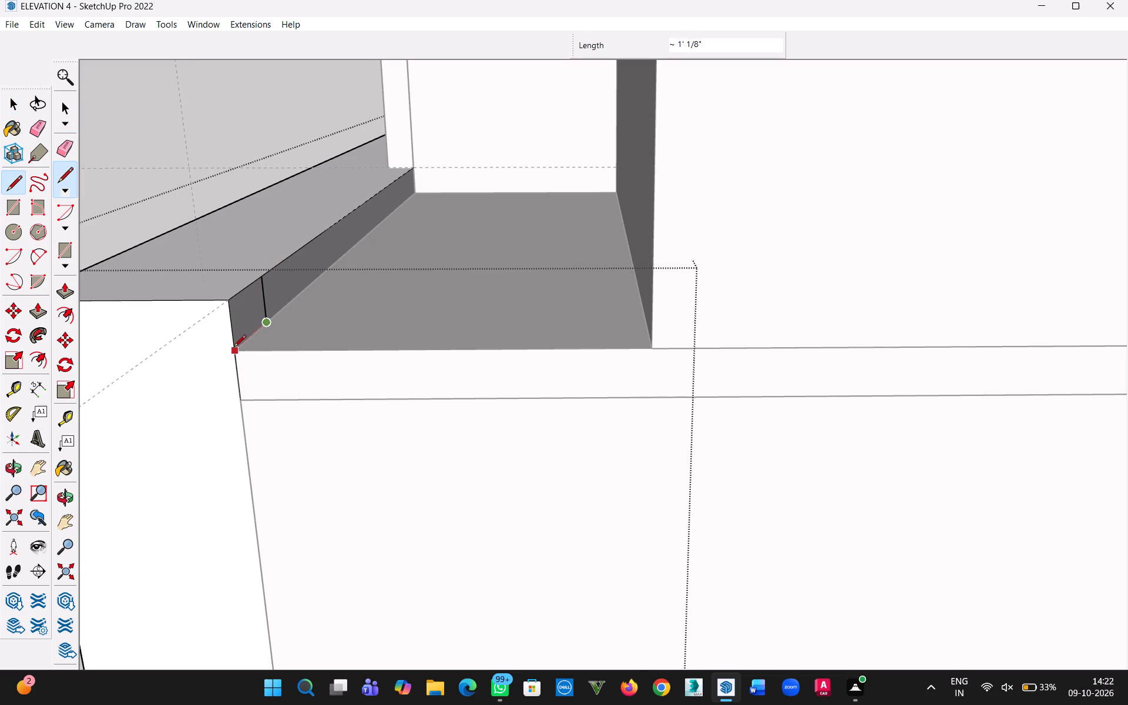
pyautogui.click(233, 349)
# Push/Pull the marked end of the beam's back face 4' along the slab edge to the set-back parapet wall, and leave the group.
pyautogui.press('p')
pyautogui.click(250, 304)
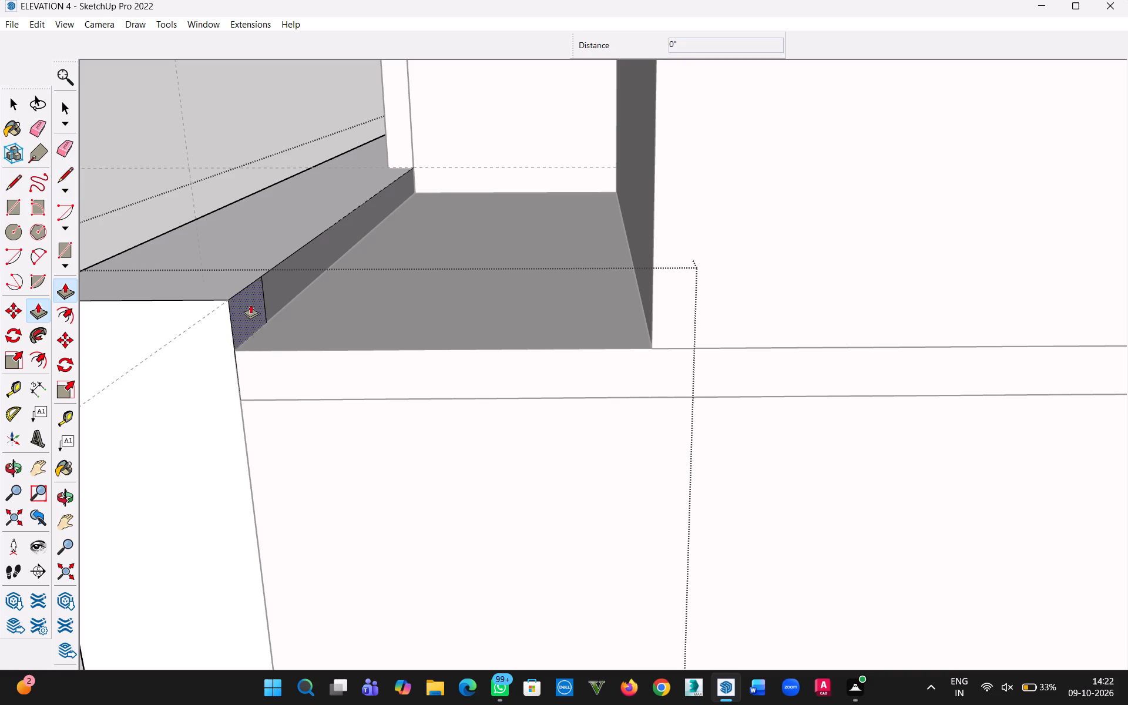
pyautogui.click(644, 221)
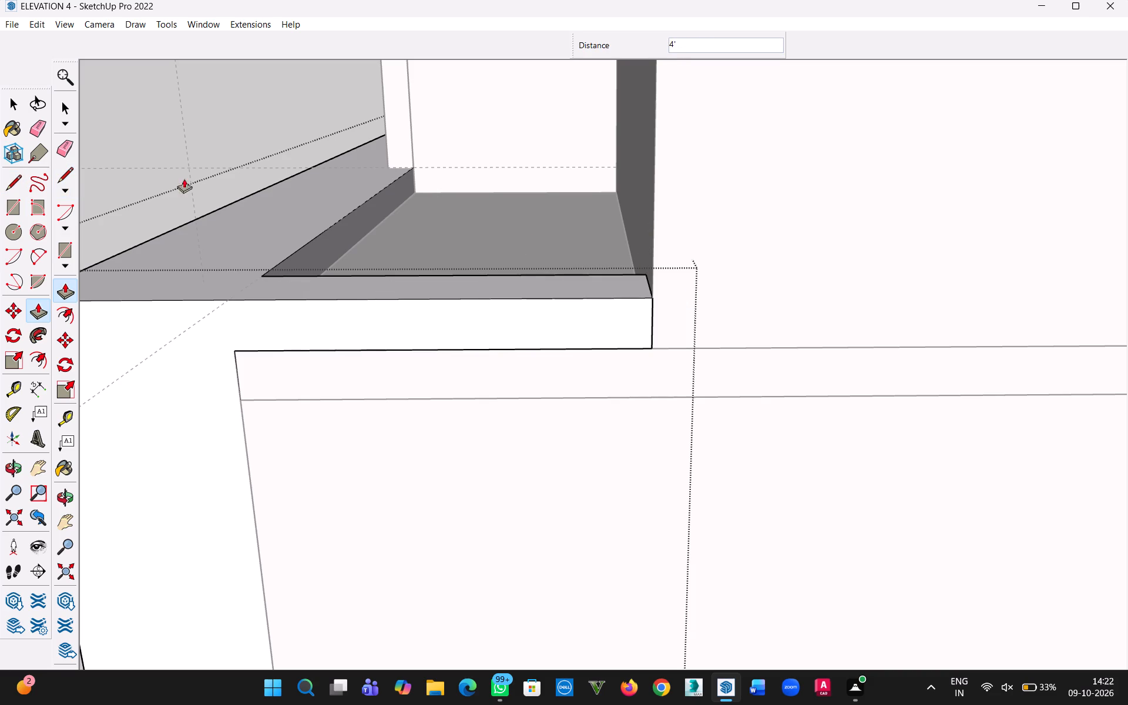
pyautogui.click(11, 105)
pyautogui.scroll(-11, 231, 317)
pyautogui.moveTo(356, 396); pyautogui.dragTo(558, 379, button='middle')
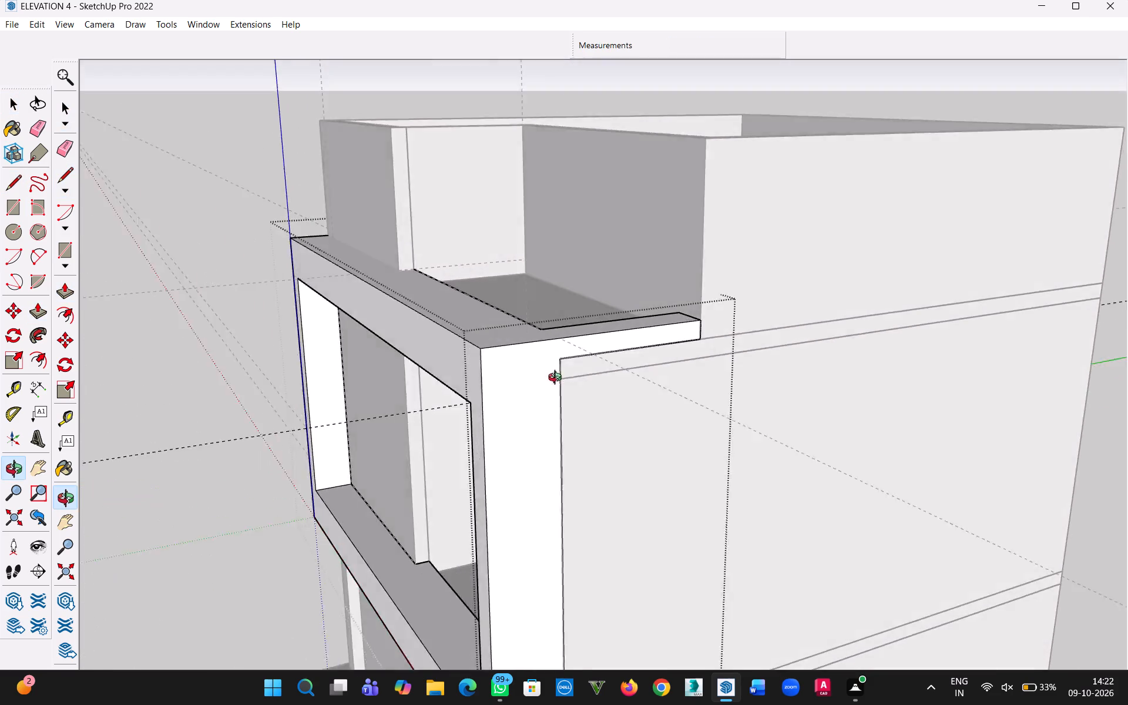
pyautogui.moveTo(558, 379); pyautogui.dragTo(605, 360, button='middle')
pyautogui.scroll(-5, 590, 371)
pyautogui.moveTo(518, 412); pyautogui.dragTo(725, 489, button='middle')
pyautogui.scroll(-1, 510, 495)
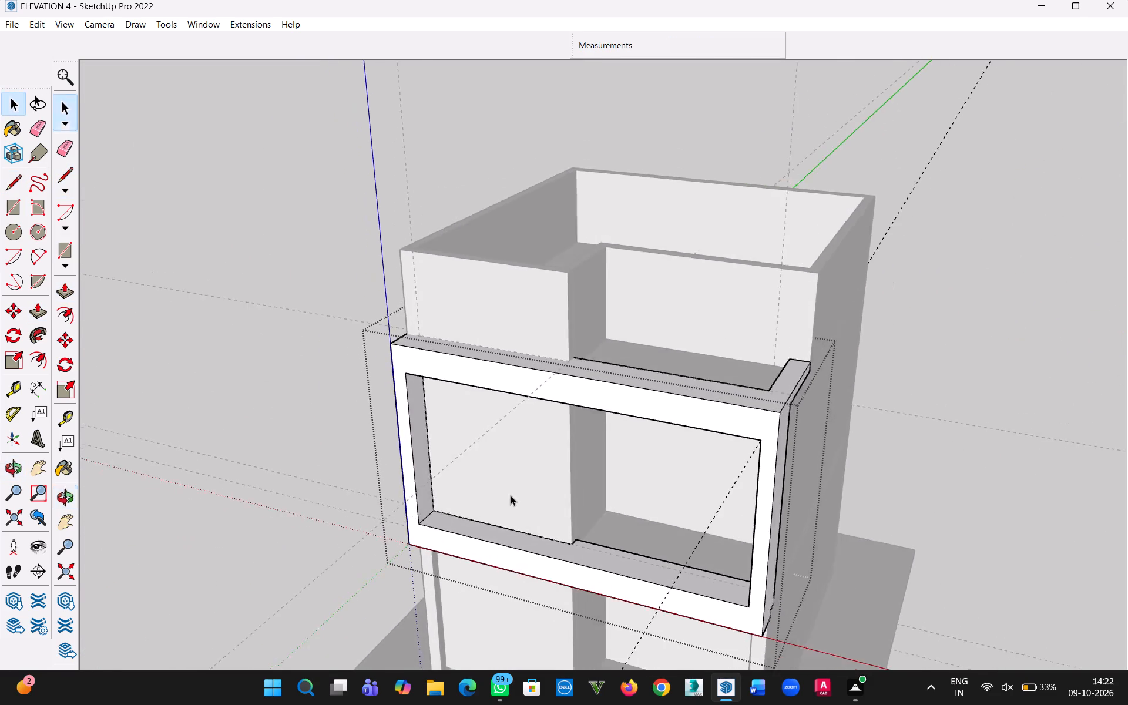
pyautogui.moveTo(517, 499); pyautogui.dragTo(686, 501, button='middle')
pyautogui.click(145, 207)
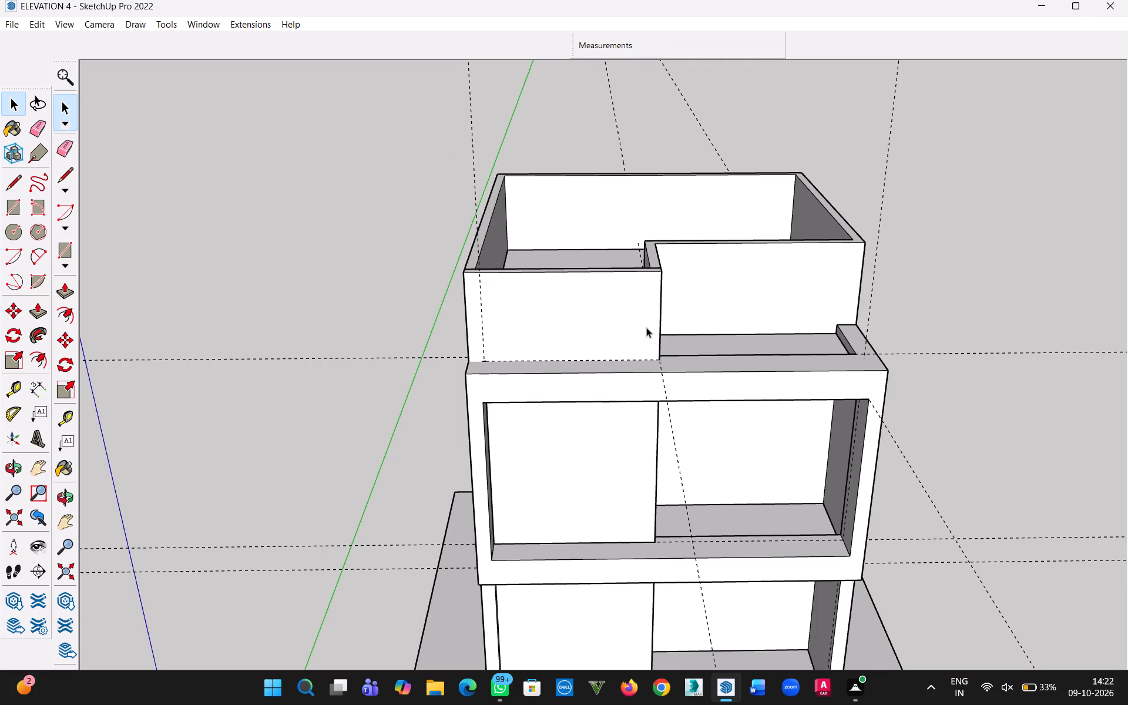
# Inside the front parapet wall's group, Push/Pull the wall's top face up 1" as a separate strip.
pyautogui.moveTo(557, 328); pyautogui.dragTo(688, 402, button='middle')
pyautogui.scroll(5, 573, 329)
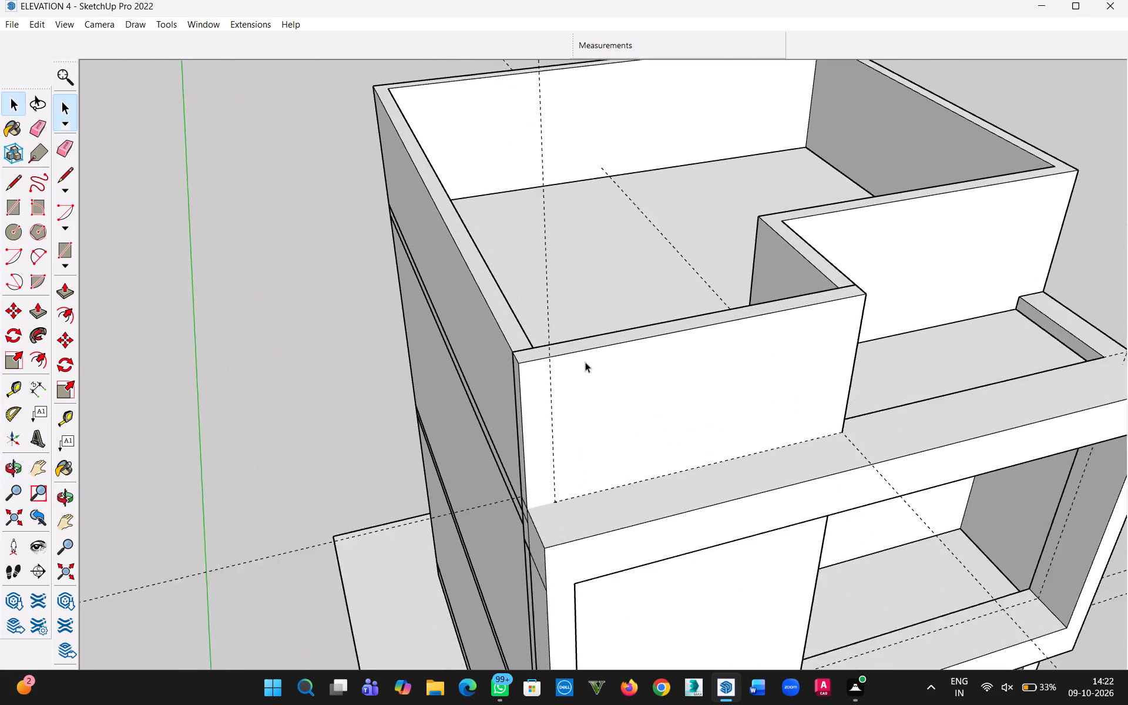
pyautogui.scroll(1, 585, 362)
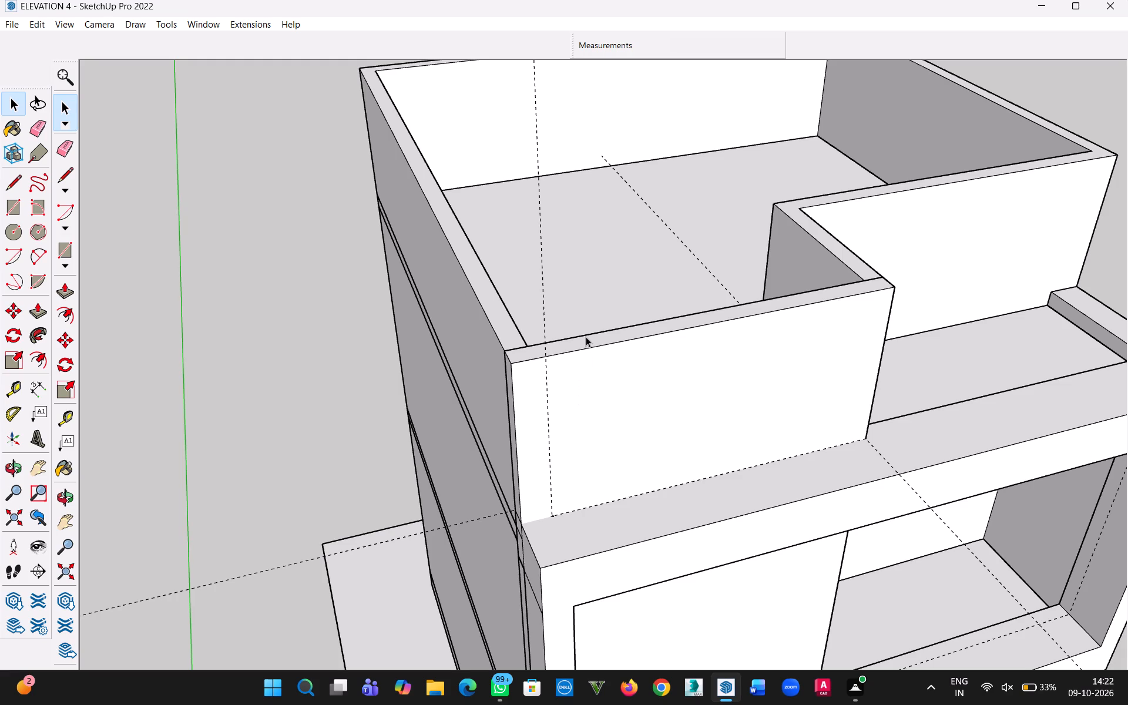
pyautogui.doubleClick(589, 376)
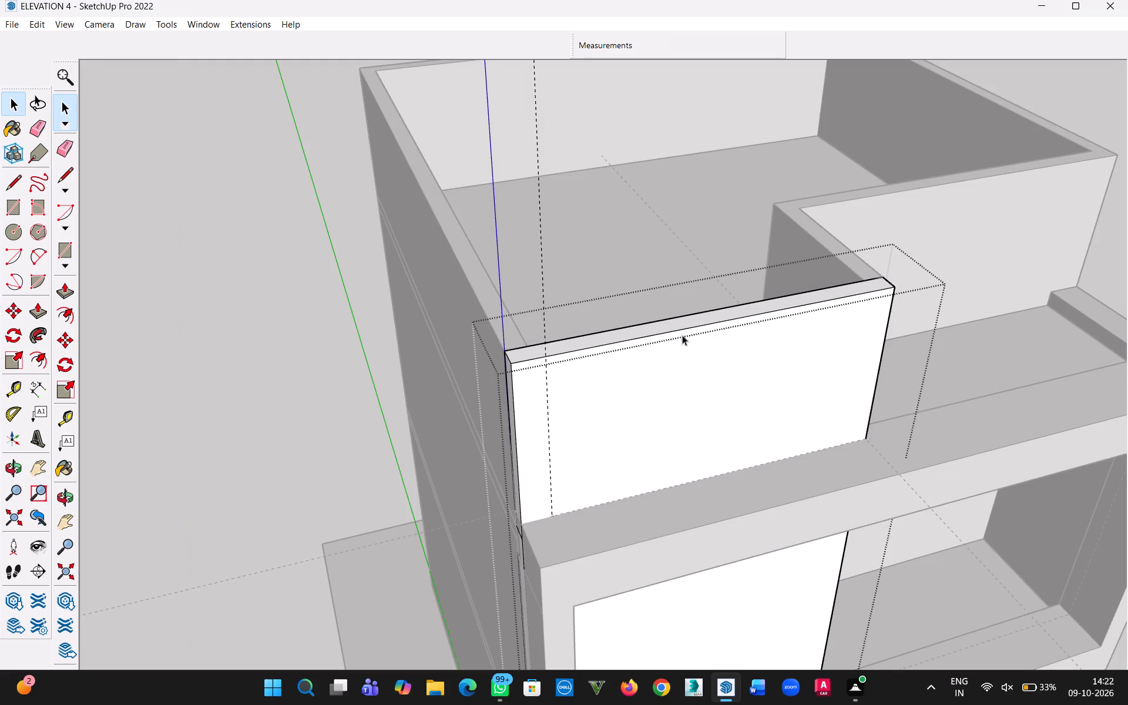
pyautogui.press('p')
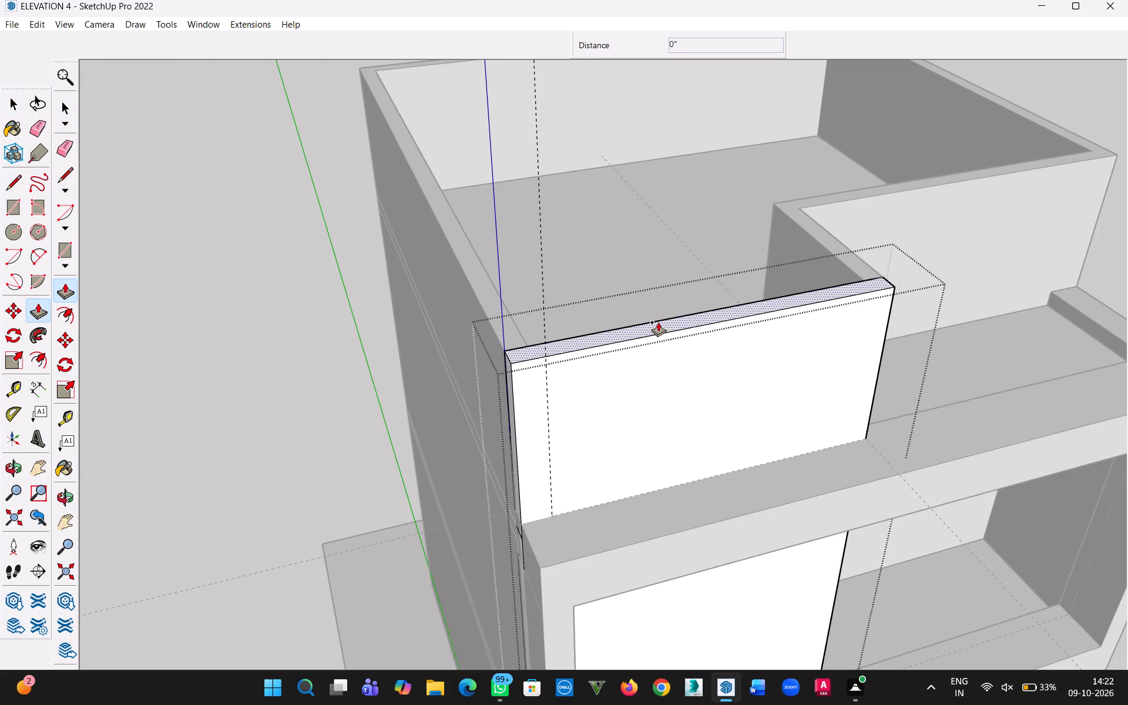
pyautogui.click(659, 323)
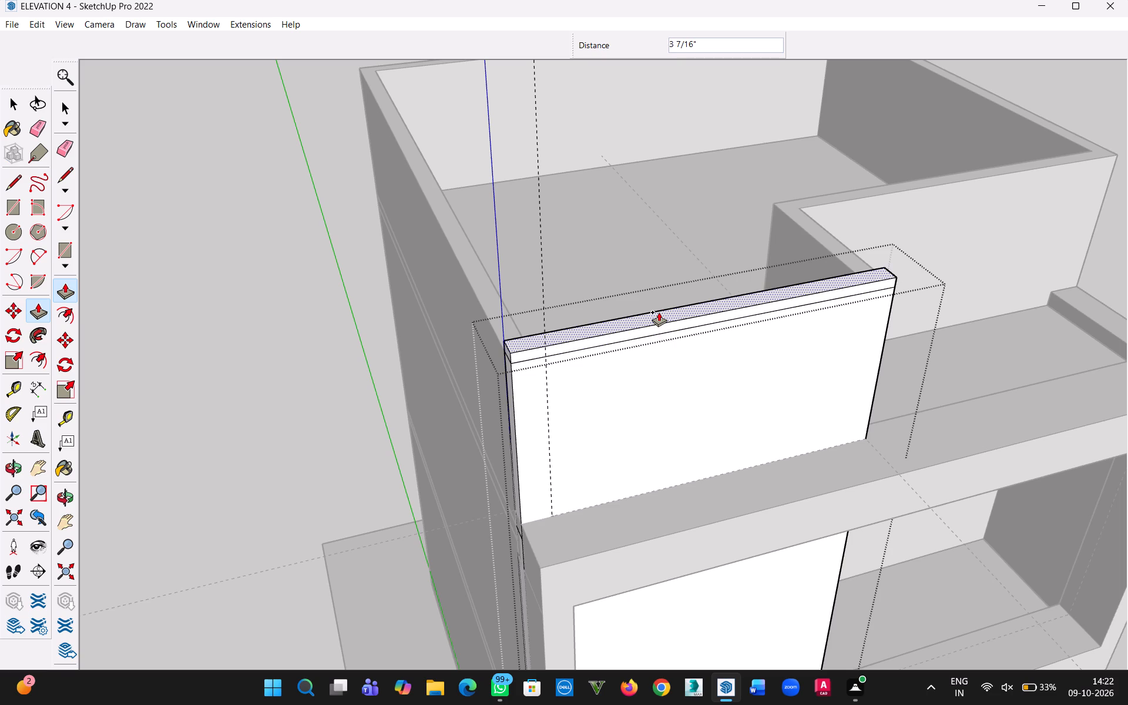
pyautogui.press('1')
pyautogui.hotkey('shift', '"')
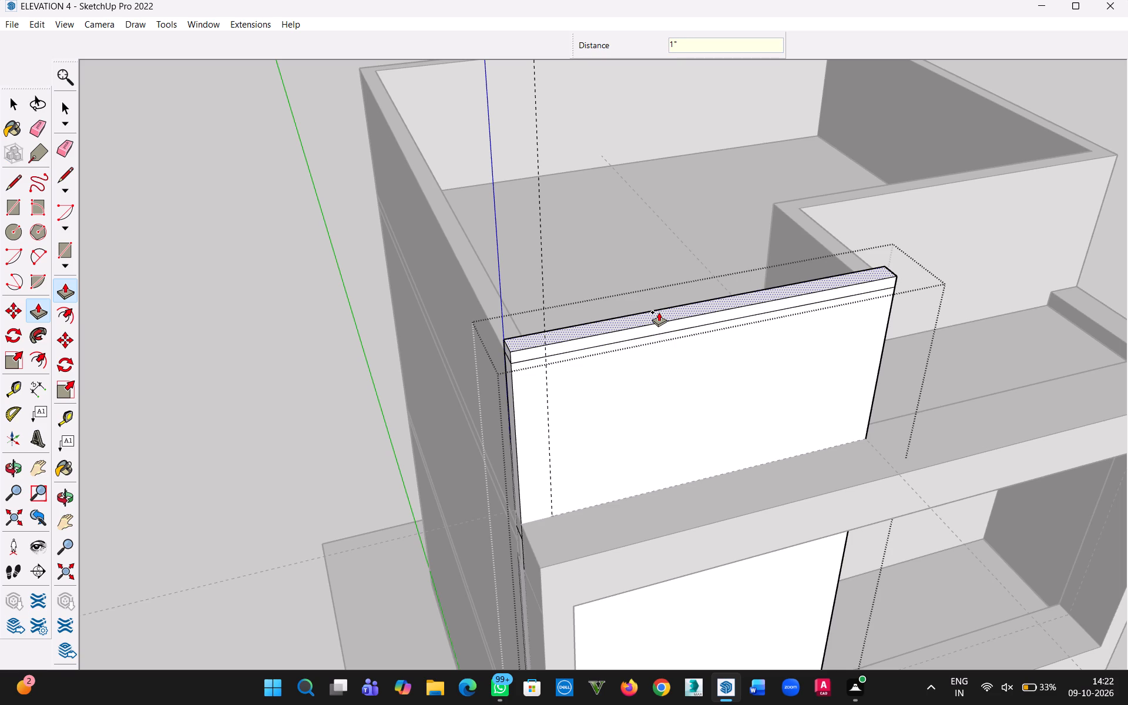
pyautogui.press('Return')
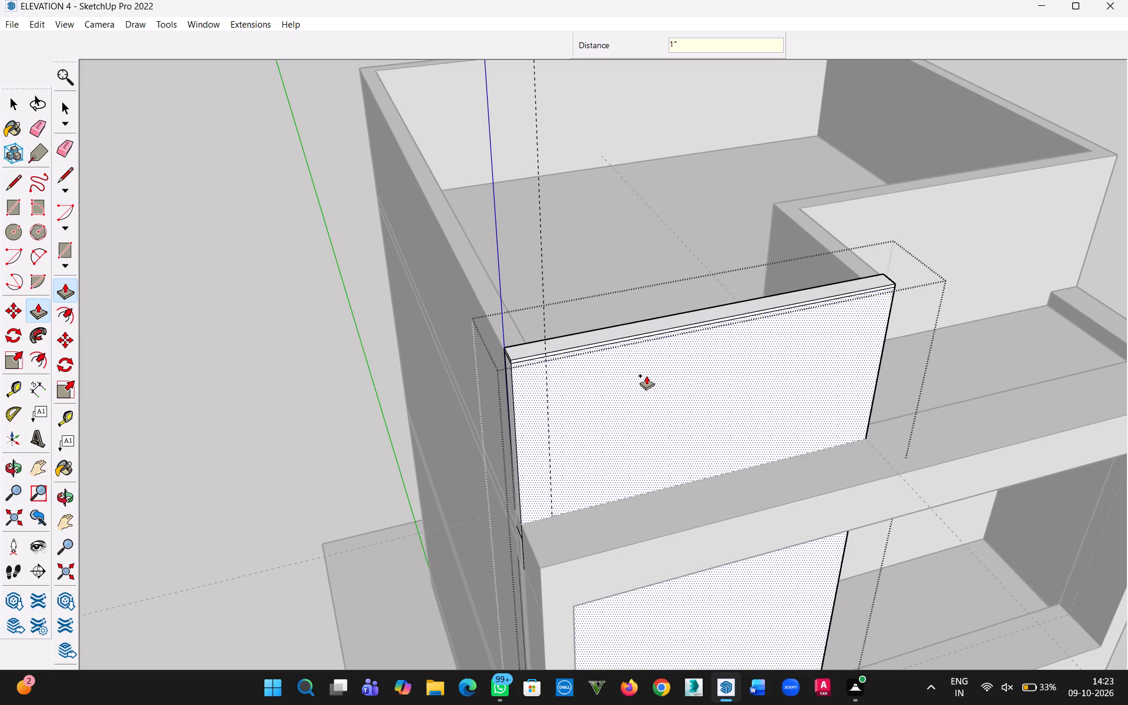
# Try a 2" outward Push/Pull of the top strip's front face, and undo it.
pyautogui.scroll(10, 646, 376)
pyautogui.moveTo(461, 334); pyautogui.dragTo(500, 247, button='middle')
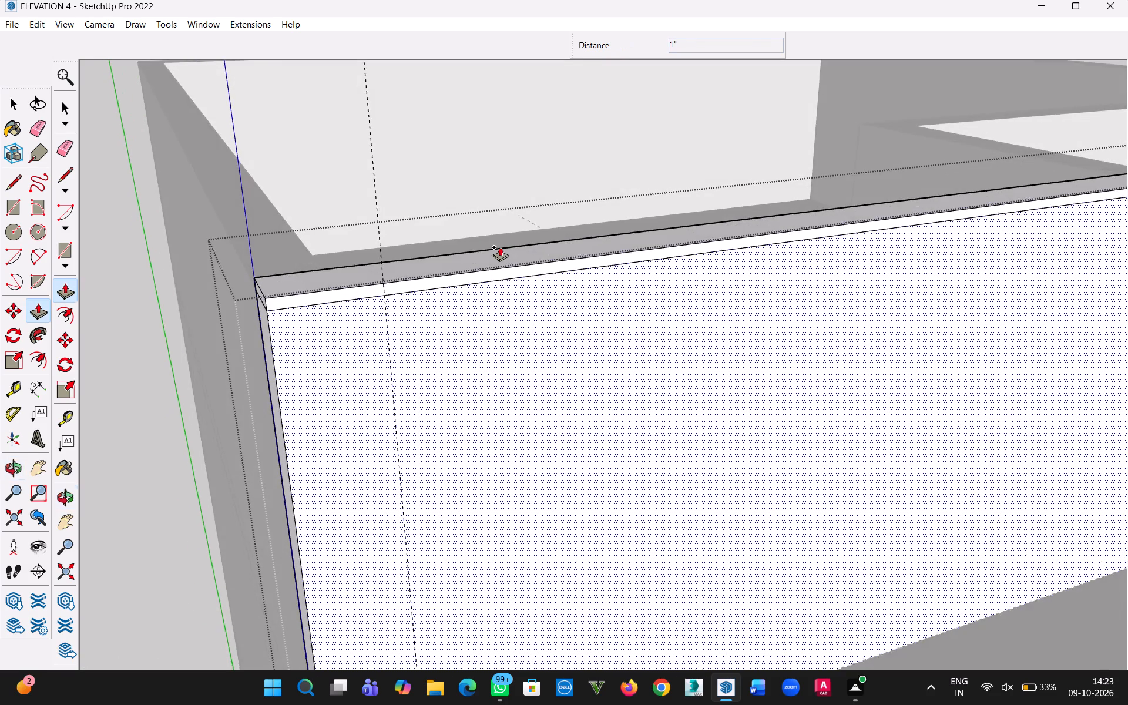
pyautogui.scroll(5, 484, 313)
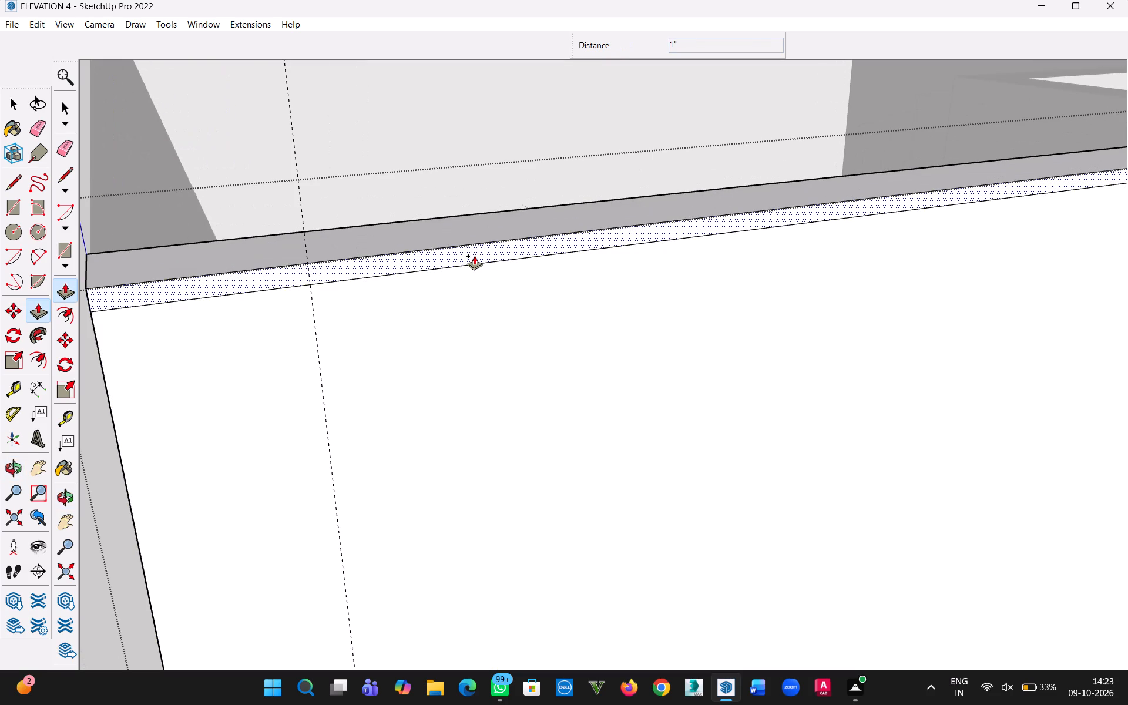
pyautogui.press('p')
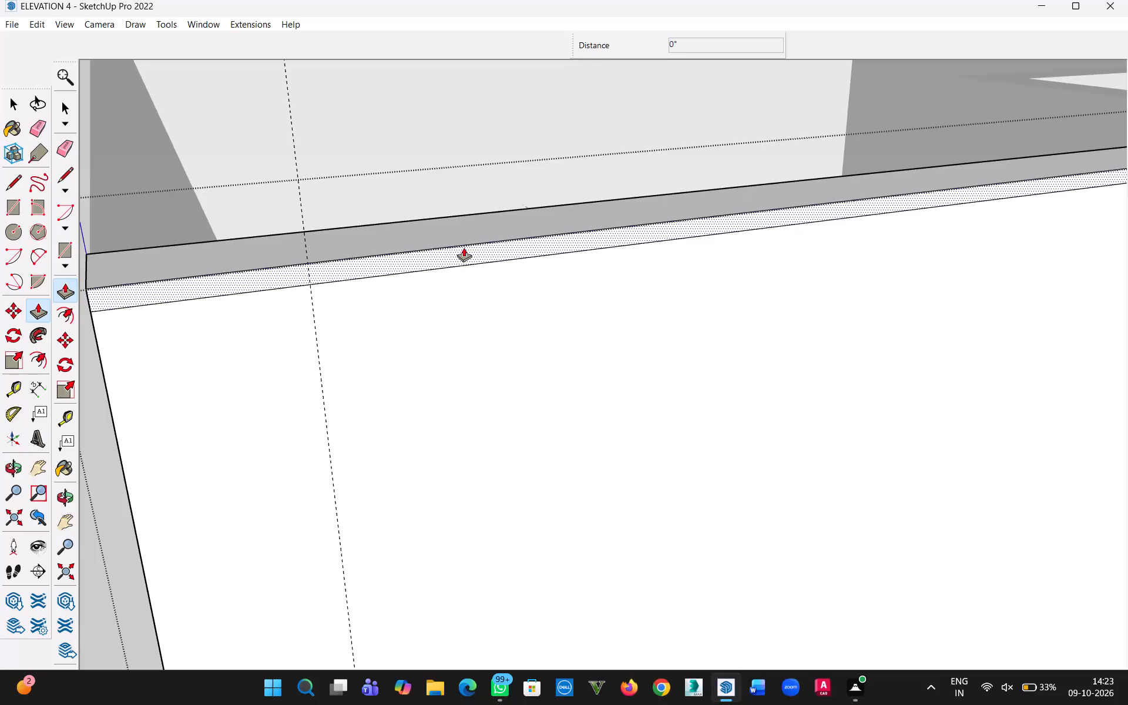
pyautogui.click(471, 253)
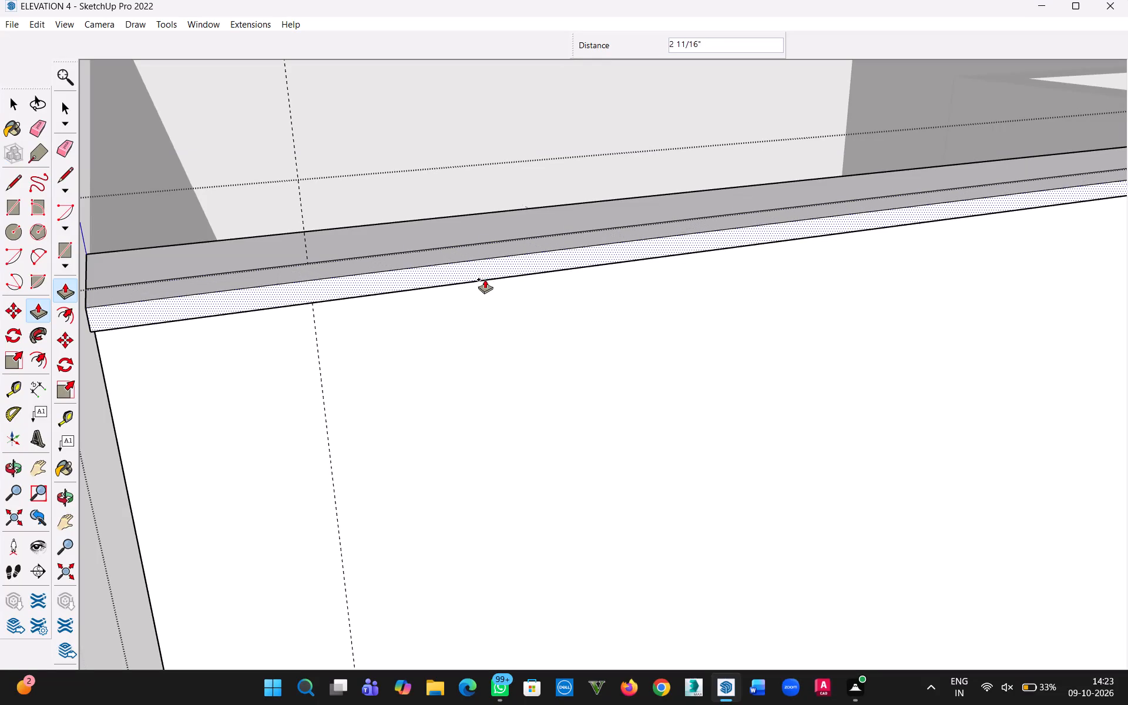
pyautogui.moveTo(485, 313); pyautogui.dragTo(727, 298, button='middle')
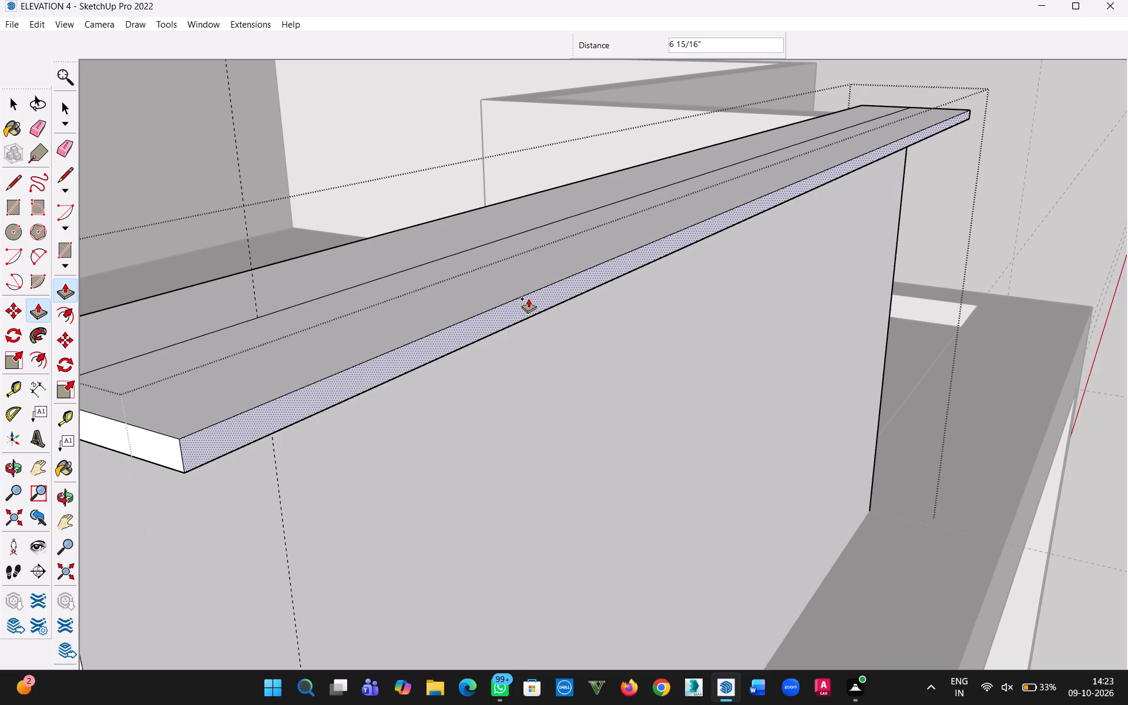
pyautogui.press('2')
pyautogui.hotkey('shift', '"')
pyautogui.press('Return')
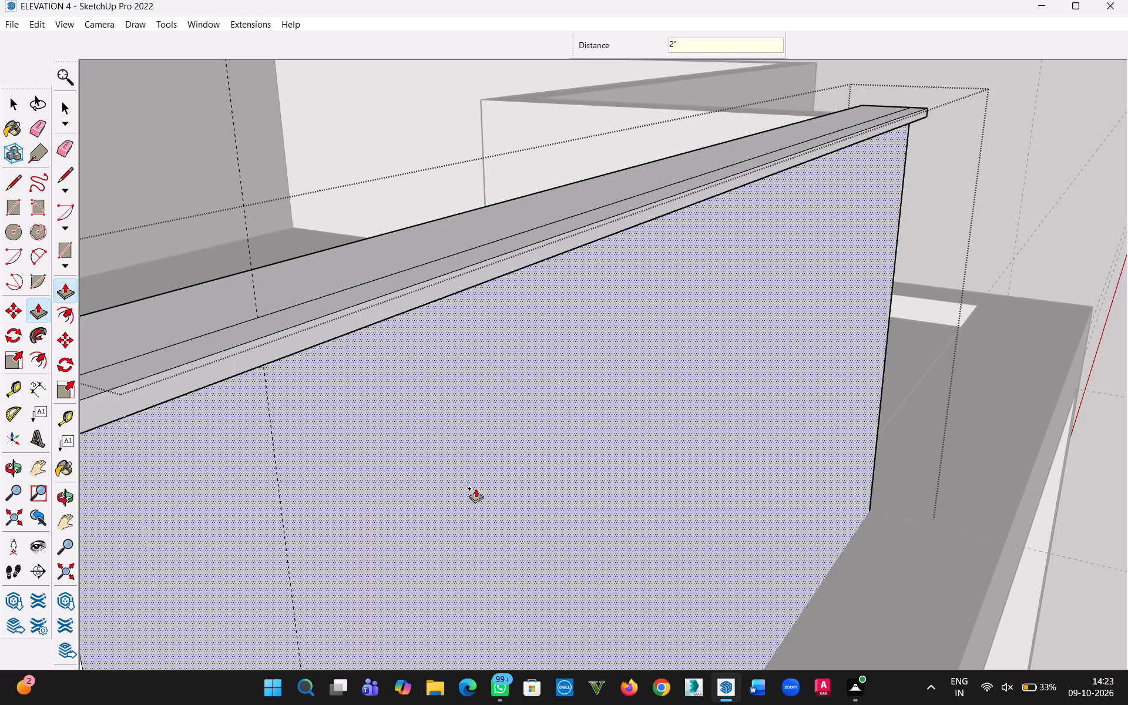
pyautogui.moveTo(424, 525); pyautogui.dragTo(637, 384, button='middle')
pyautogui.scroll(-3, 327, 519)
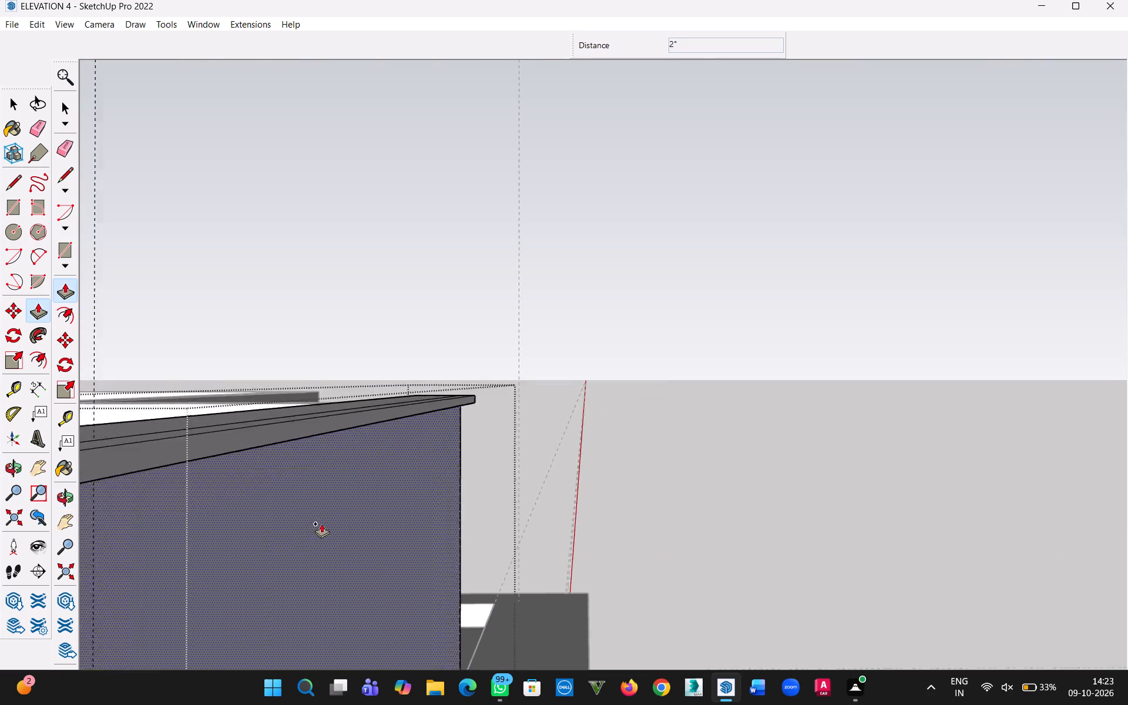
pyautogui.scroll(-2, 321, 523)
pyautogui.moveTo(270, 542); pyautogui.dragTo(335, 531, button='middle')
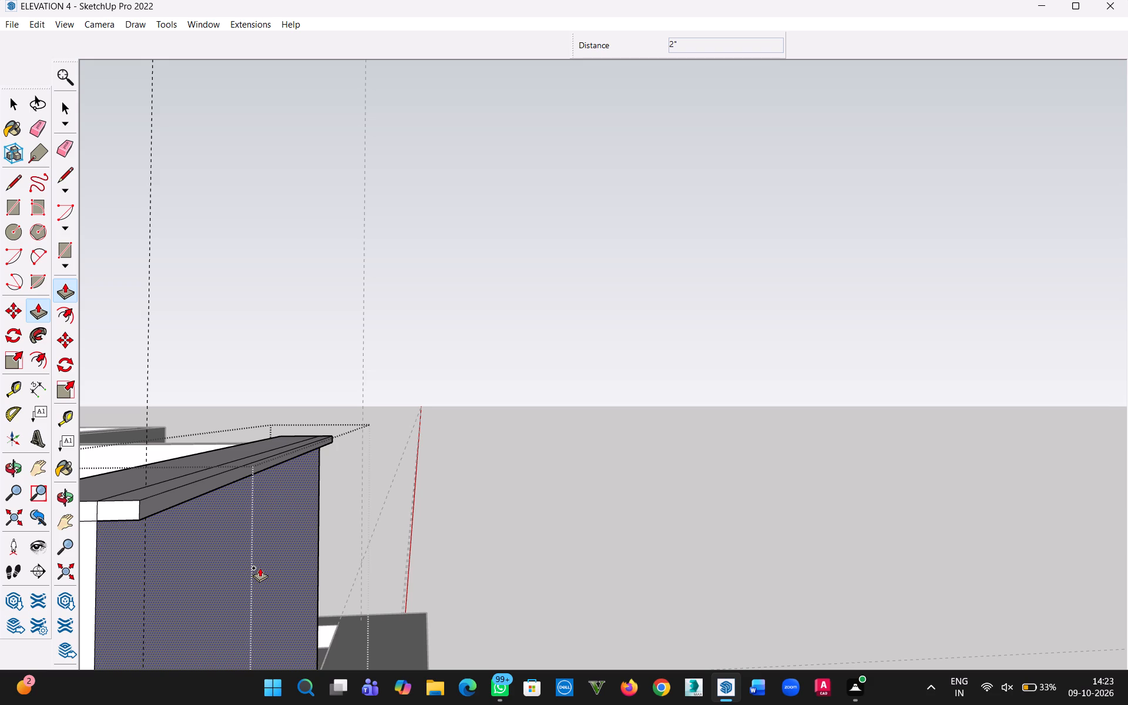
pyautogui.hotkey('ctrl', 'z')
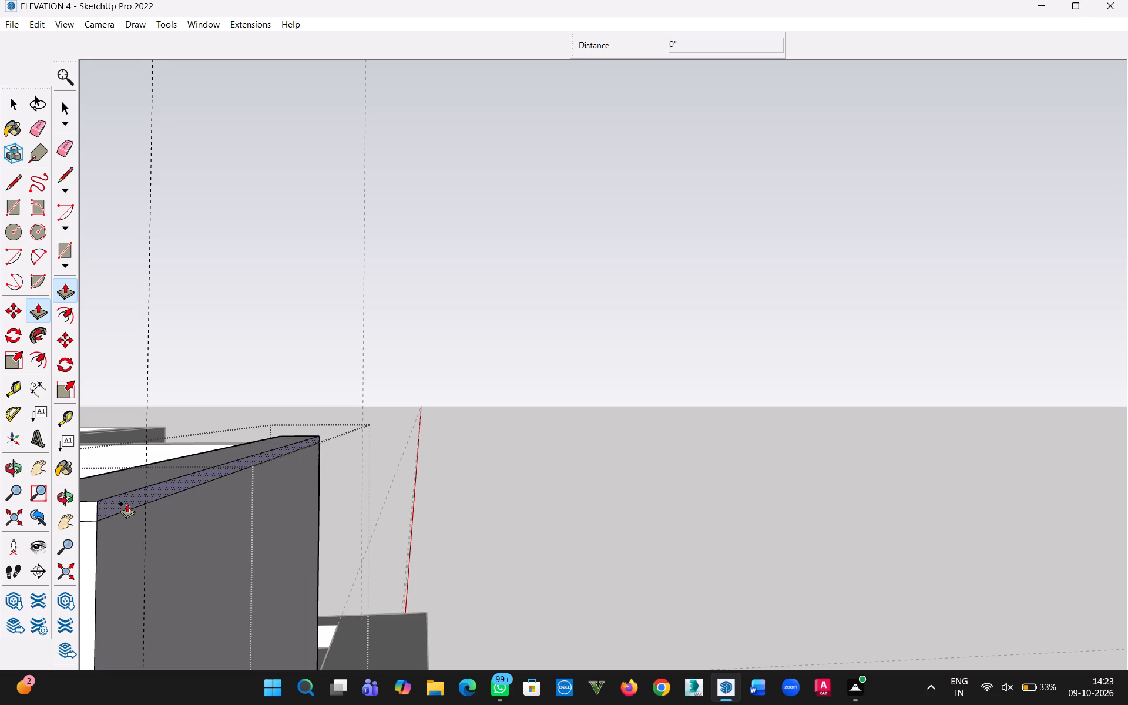
# Push/Pull the front face of the parapet's top strip outward 1".
pyautogui.click(127, 503)
pyautogui.write('1"')
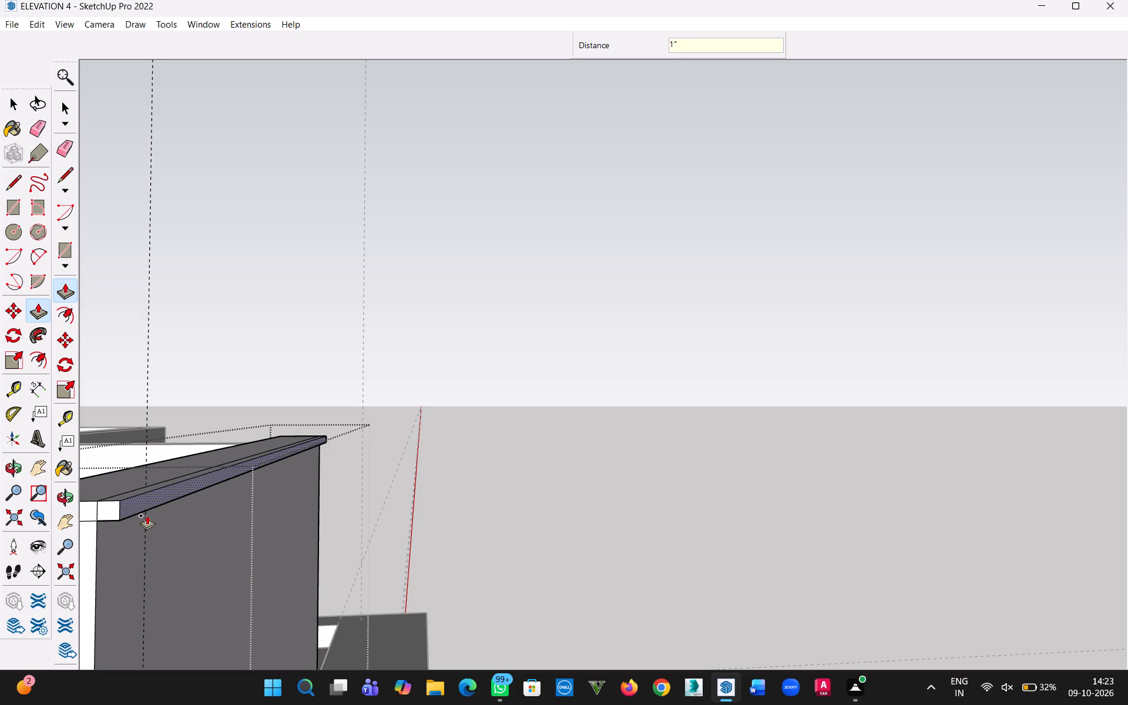
pyautogui.press('Return')
# Examine the projecting strip along the front parapet's top from its end, above and below.
pyautogui.scroll(-6, 155, 523)
pyautogui.moveTo(123, 590); pyautogui.dragTo(234, 615, button='middle')
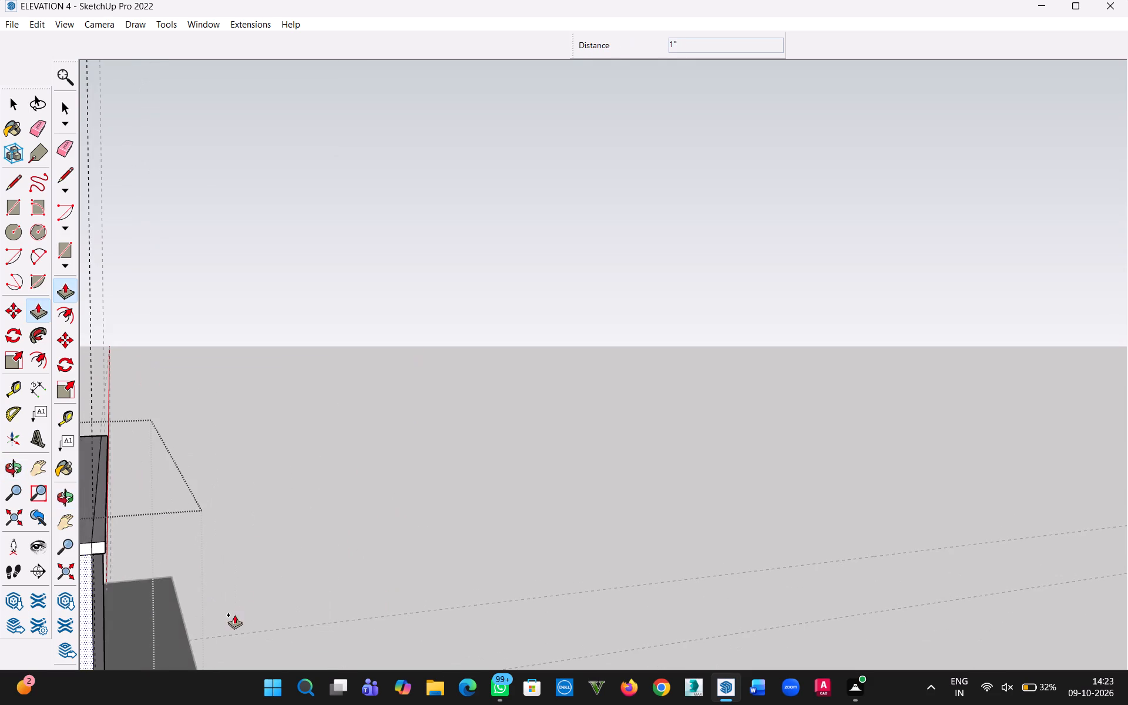
pyautogui.press('h')
pyautogui.moveTo(201, 616); pyautogui.dragTo(428, 580)
pyautogui.scroll(-4, 476, 533)
pyautogui.moveTo(529, 523); pyautogui.dragTo(425, 575, button='middle')
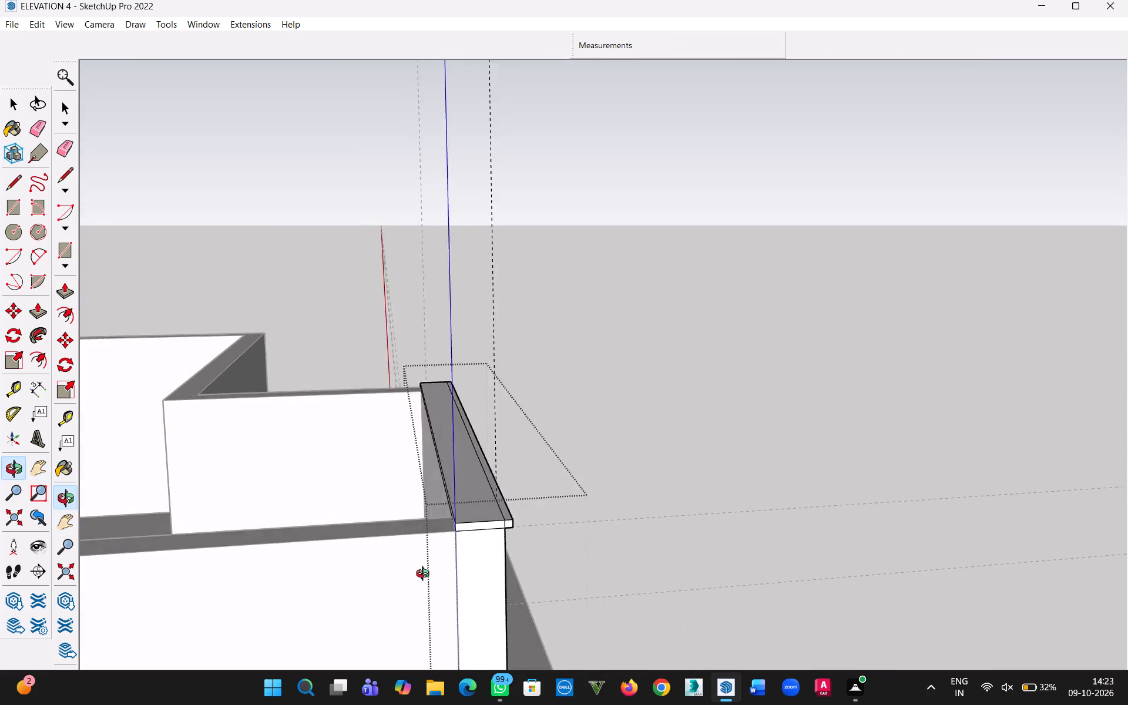
pyautogui.moveTo(425, 575); pyautogui.dragTo(407, 587, button='middle')
pyautogui.scroll(3, 447, 553)
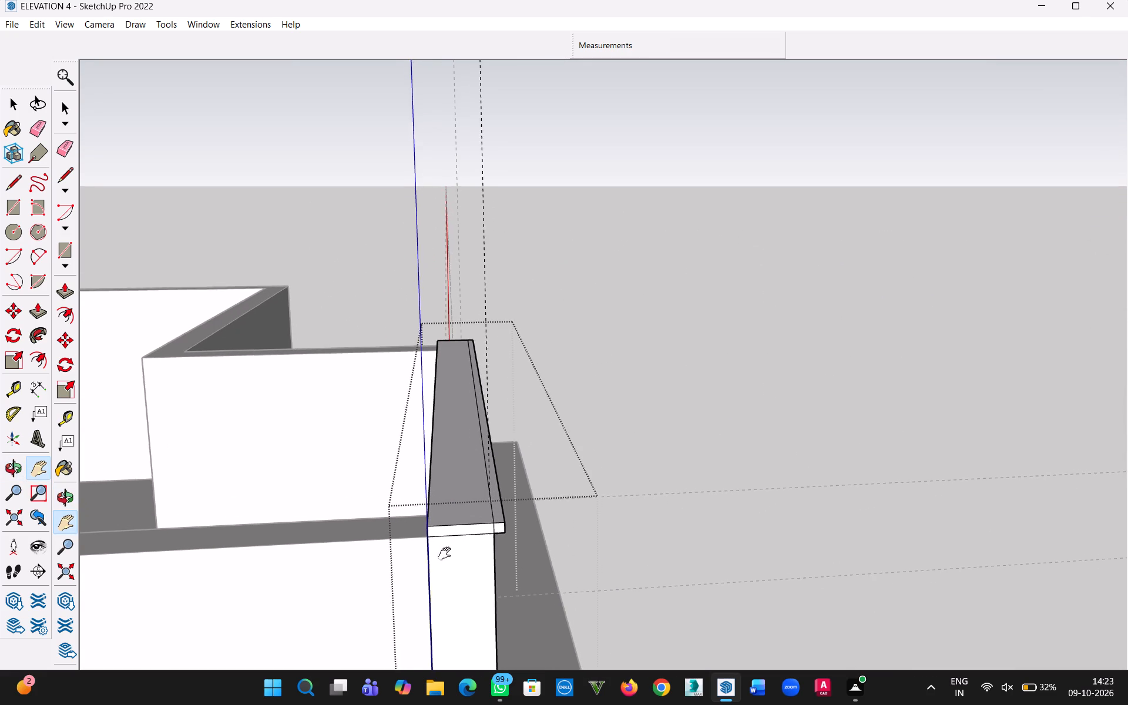
pyautogui.scroll(1, 447, 554)
pyautogui.moveTo(517, 545); pyautogui.dragTo(464, 472, button='middle')
pyautogui.scroll(3, 349, 251)
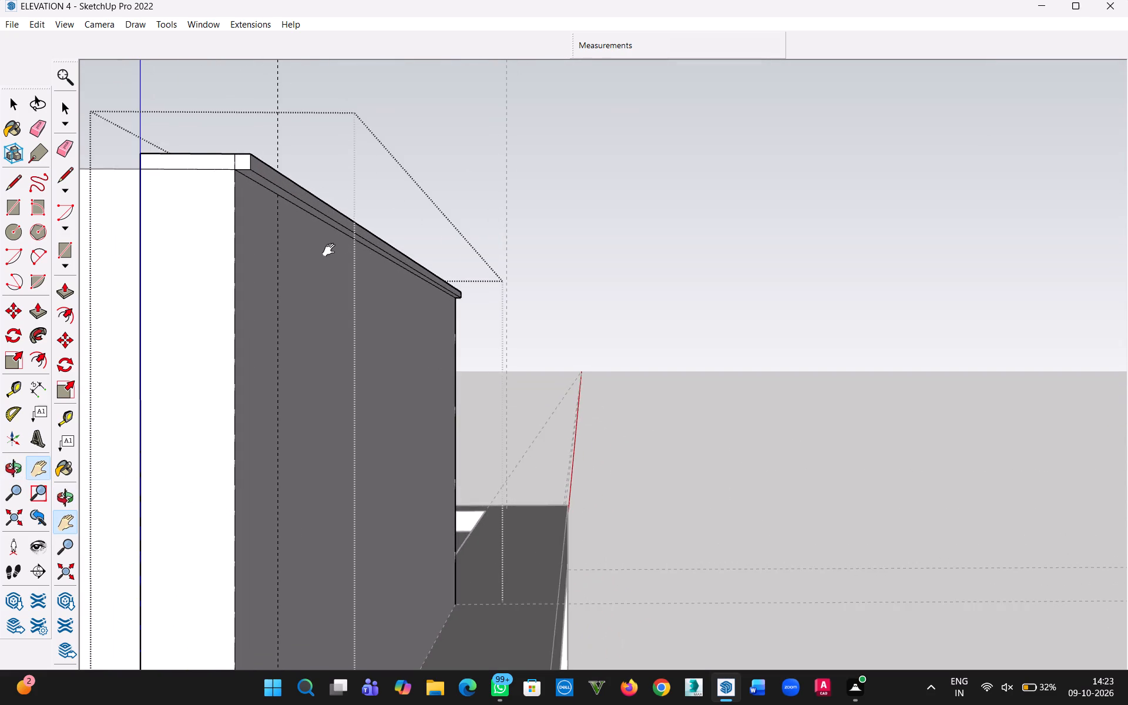
pyautogui.scroll(2, 327, 251)
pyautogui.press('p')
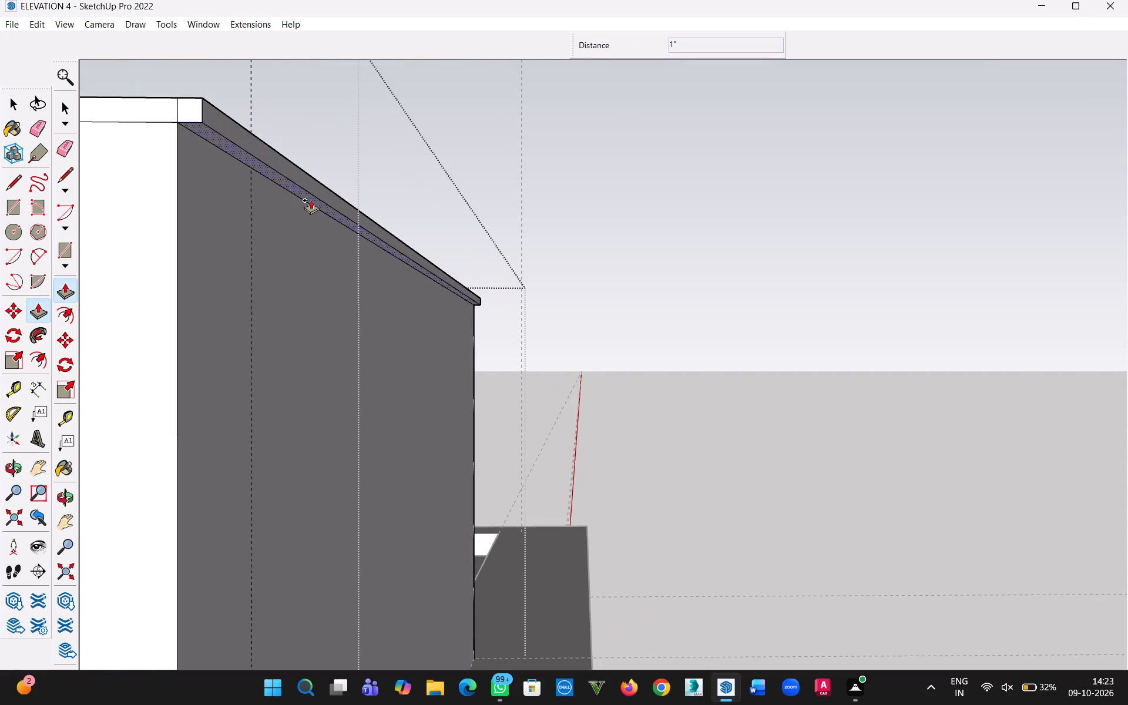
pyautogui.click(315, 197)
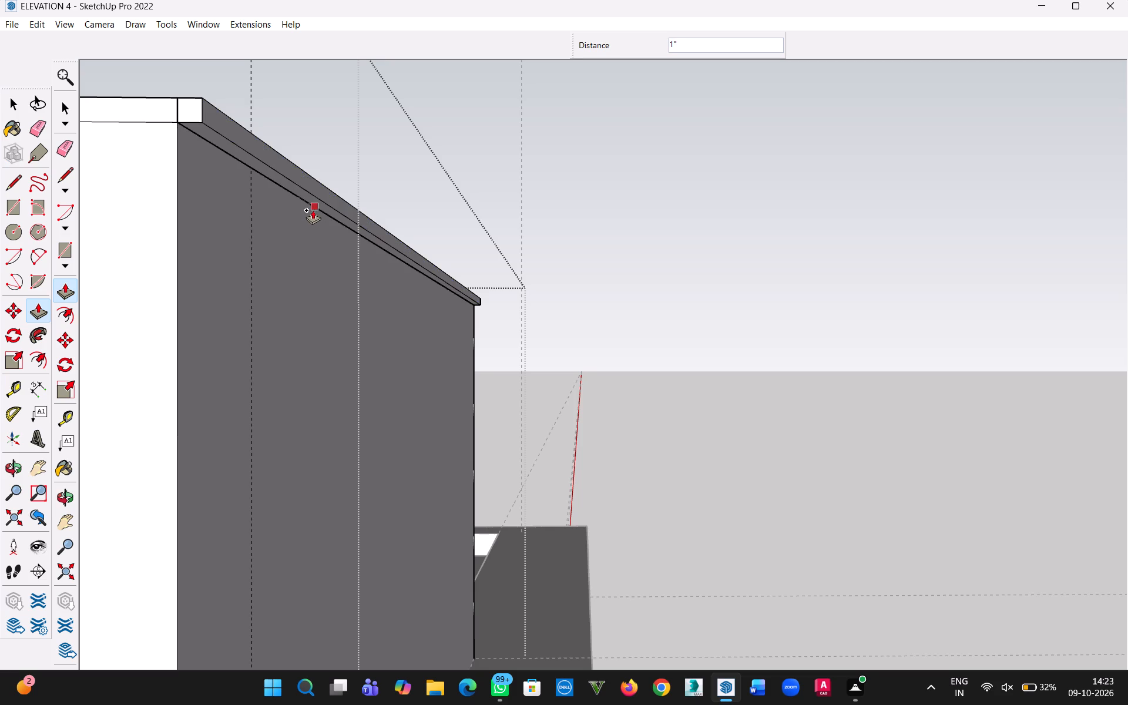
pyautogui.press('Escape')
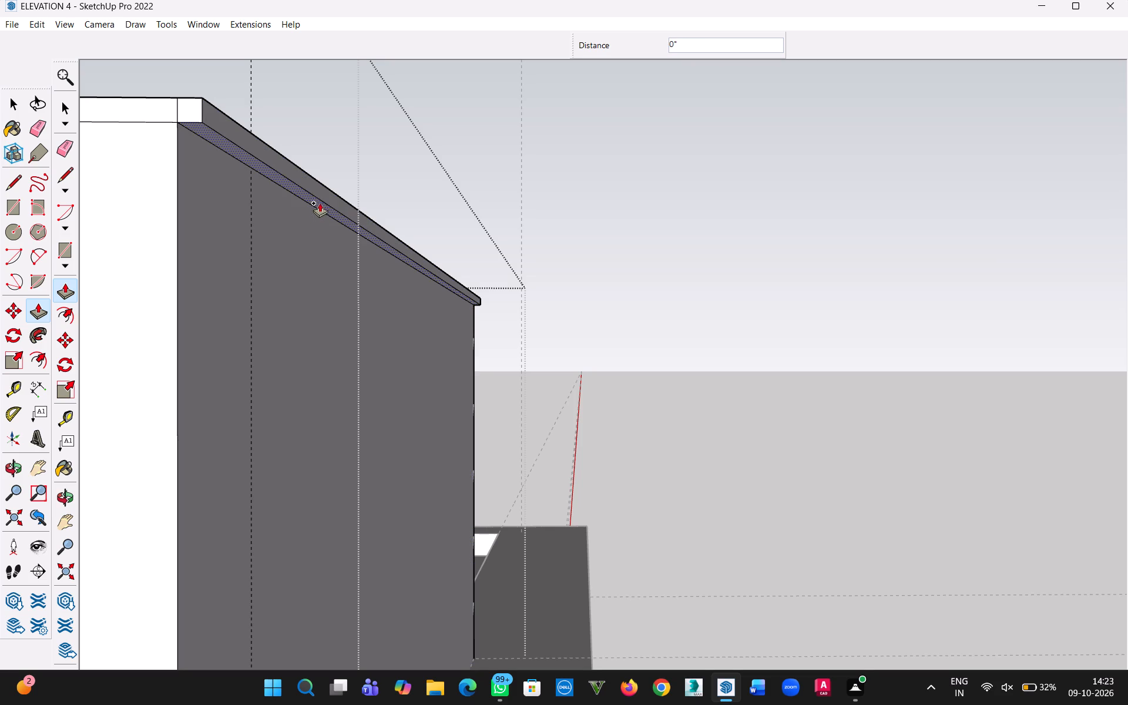
# Push/Pull the underside of the projecting strip at the front parapet's top down 4".
pyautogui.click(320, 201)
pyautogui.moveTo(315, 222); pyautogui.dragTo(288, 253, button='middle')
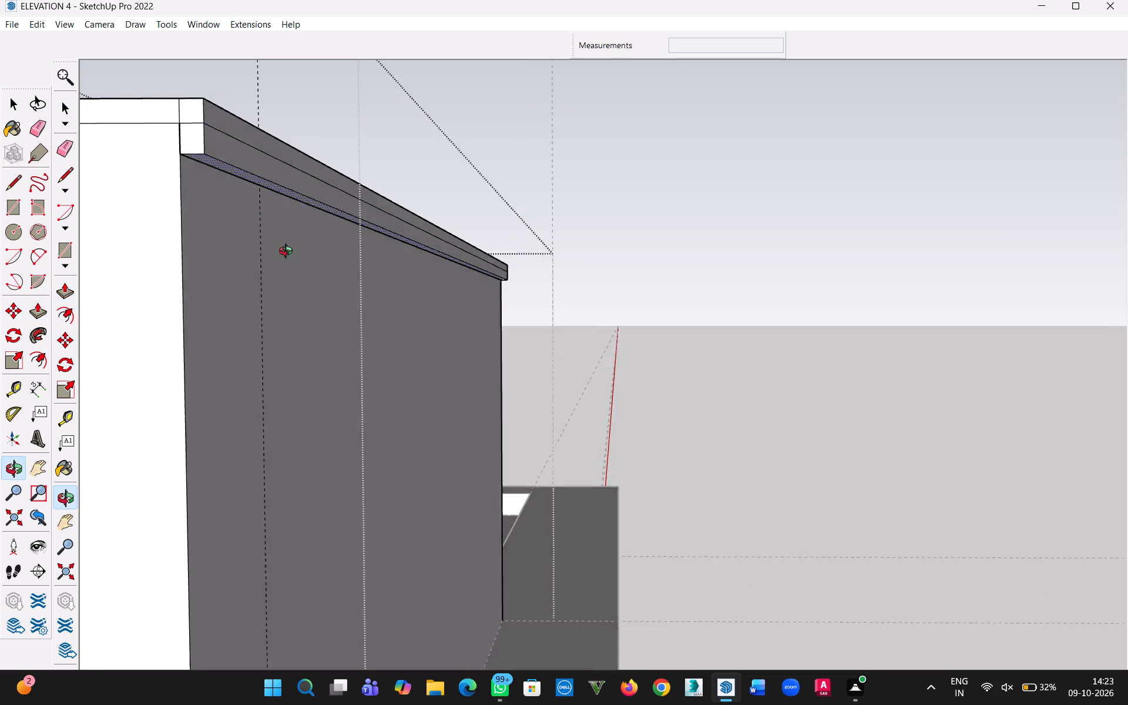
pyautogui.moveTo(288, 253); pyautogui.dragTo(267, 281, button='middle')
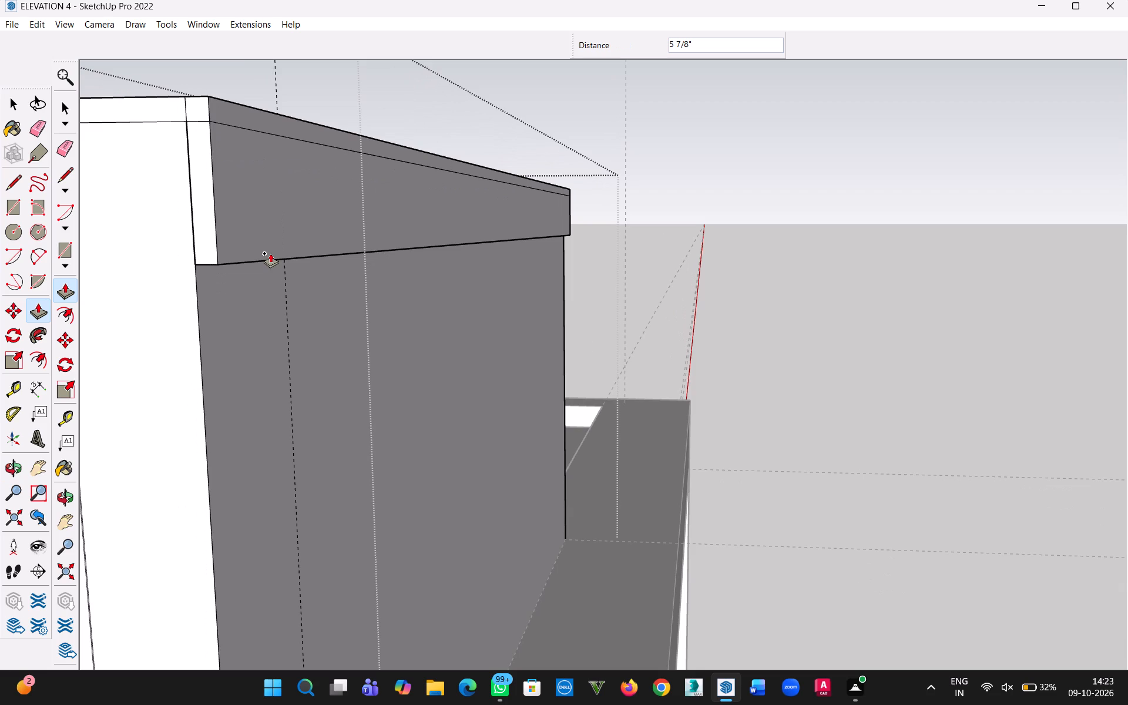
pyautogui.press('3')
pyautogui.press('BackSpace')
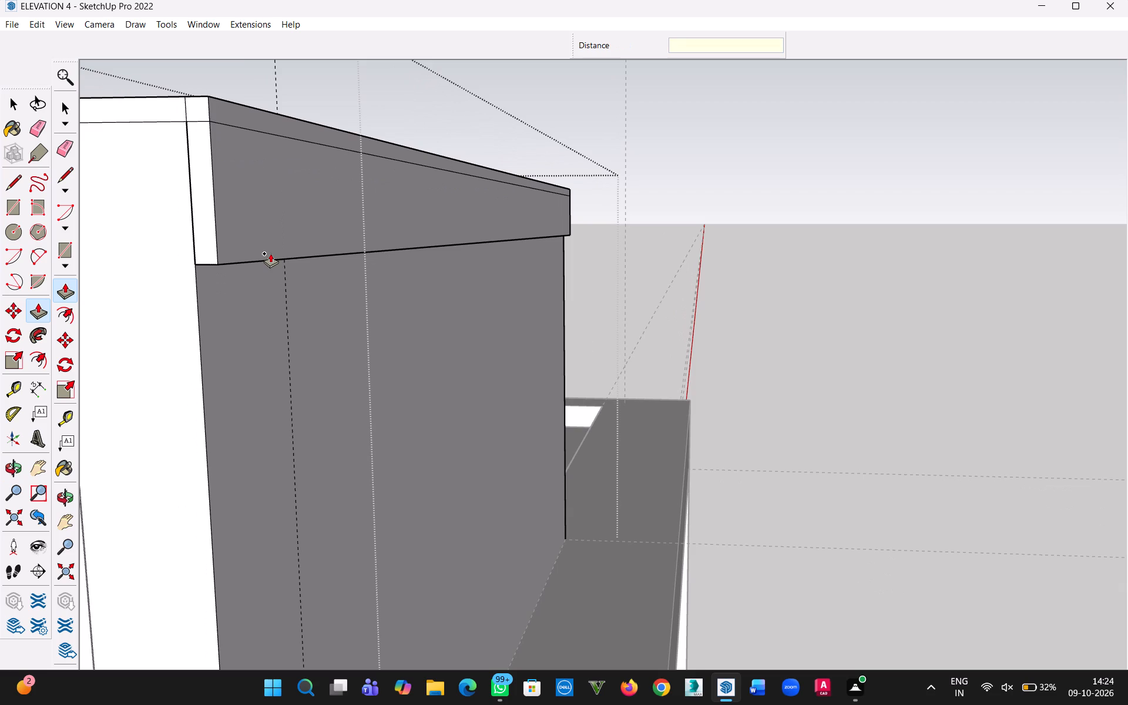
pyautogui.write('4"')
pyautogui.press('Return')
# Push/Pull the front face of the uppermost strip outward 1", so the cap projects beyond the band below.
pyautogui.moveTo(273, 243); pyautogui.dragTo(274, 249, button='middle')
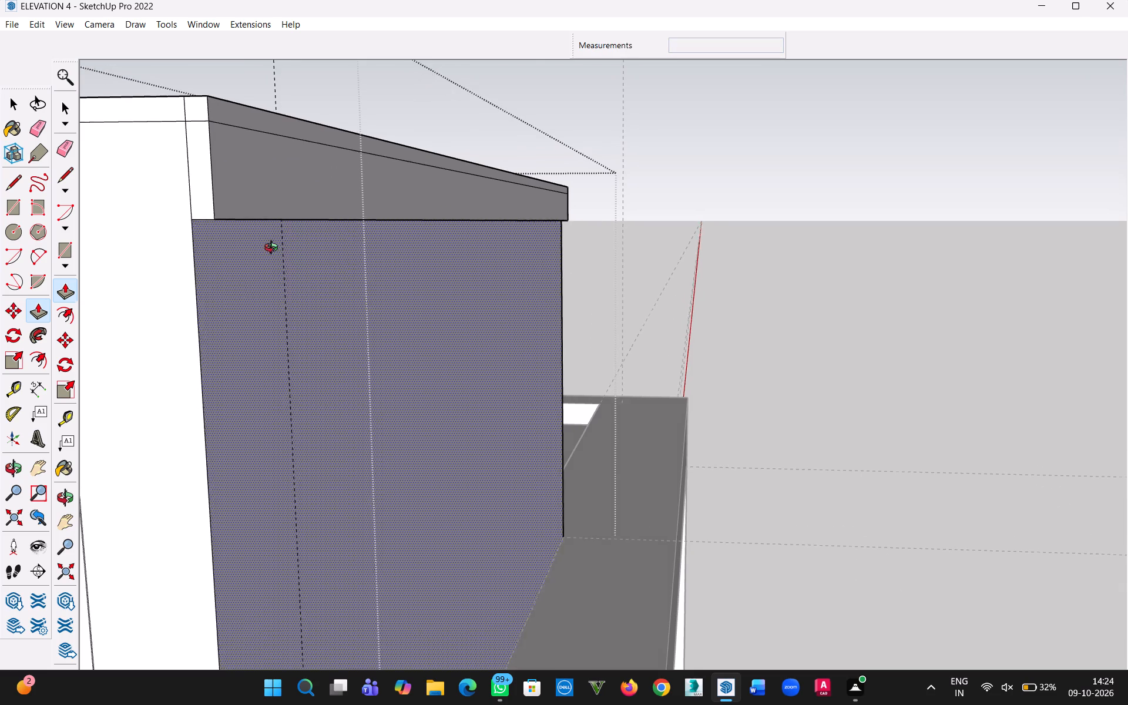
pyautogui.moveTo(274, 249); pyautogui.dragTo(110, 400, button='middle')
pyautogui.click(8, 101)
pyautogui.scroll(-5, 219, 209)
pyautogui.press('h')
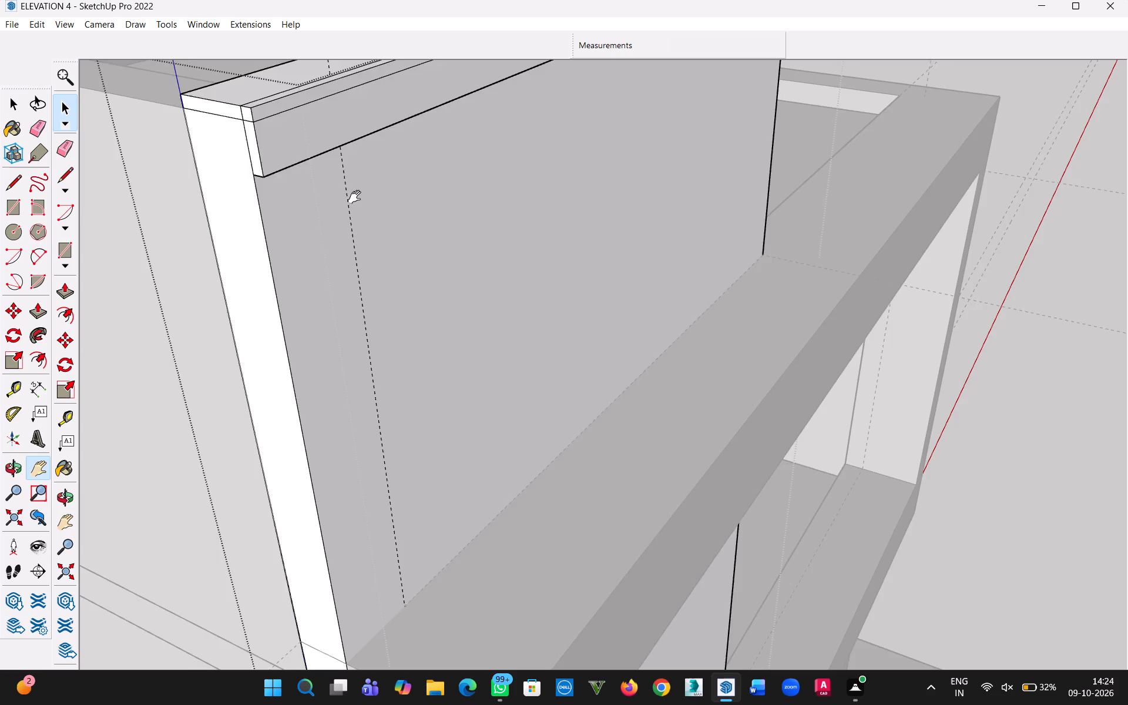
pyautogui.moveTo(359, 197); pyautogui.dragTo(276, 408)
pyautogui.moveTo(274, 401); pyautogui.dragTo(186, 385, button='middle')
pyautogui.scroll(3, 221, 323)
pyautogui.moveTo(235, 345); pyautogui.dragTo(293, 318, button='middle')
pyautogui.scroll(1, 247, 345)
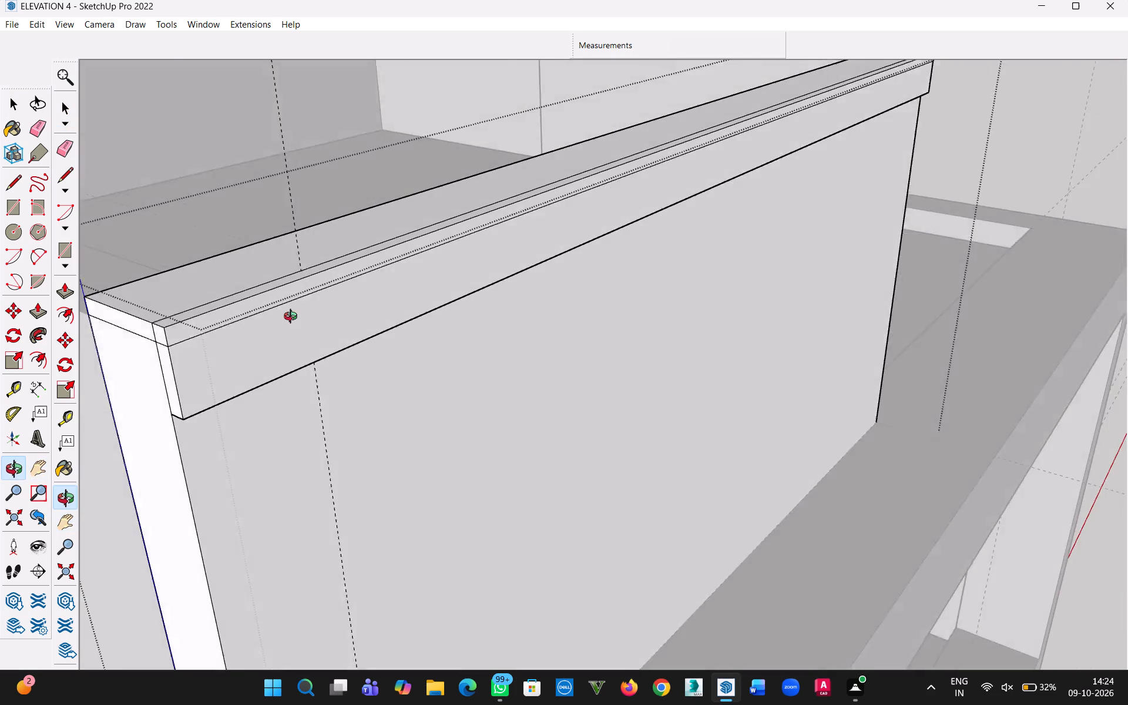
pyautogui.moveTo(293, 318); pyautogui.dragTo(310, 304, button='middle')
pyautogui.press('p')
pyautogui.scroll(3, 181, 327)
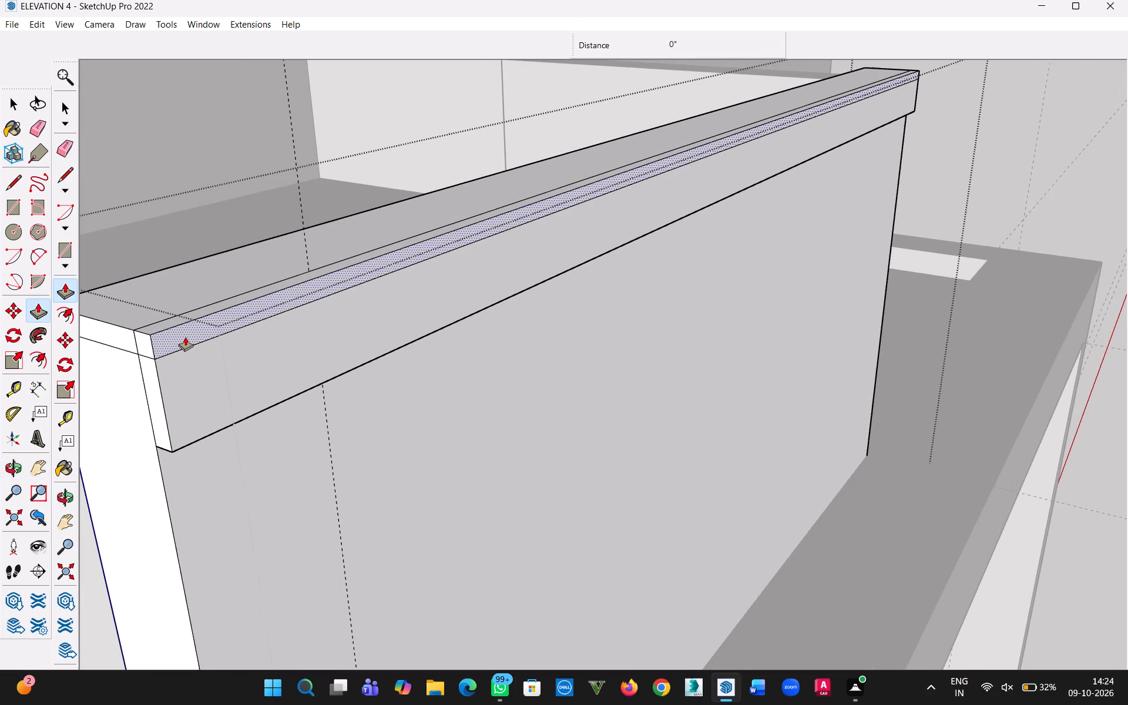
pyautogui.doubleClick(182, 336)
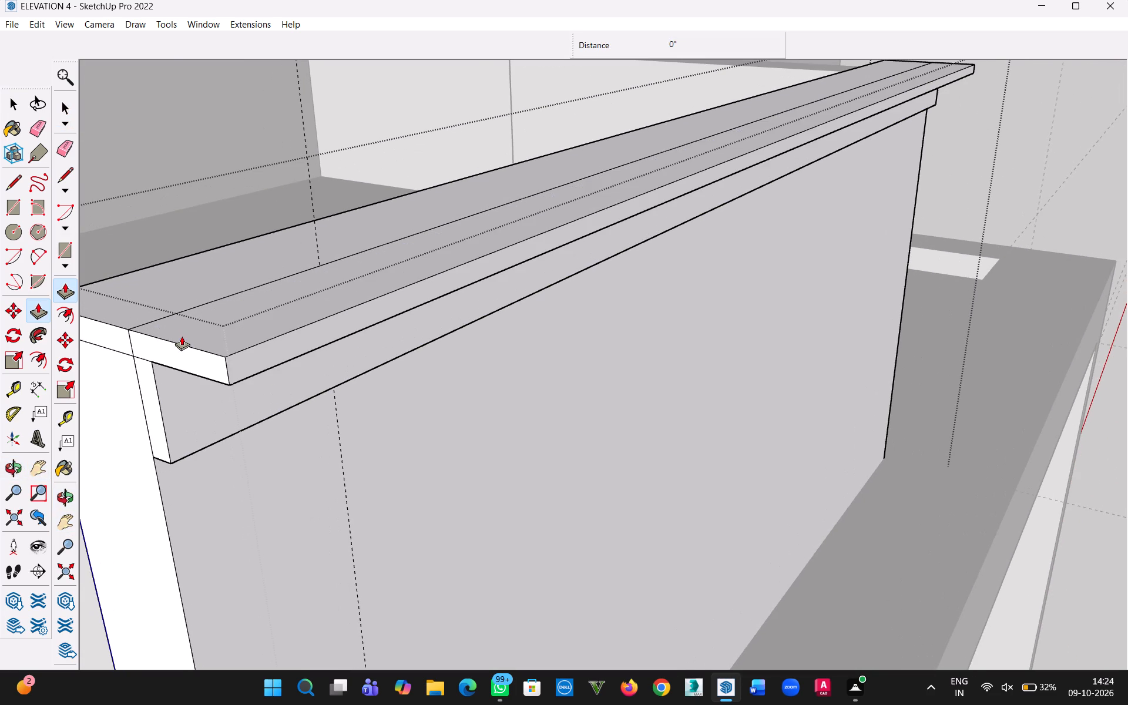
pyautogui.hotkey('ctrl', 'z')
pyautogui.click(178, 335)
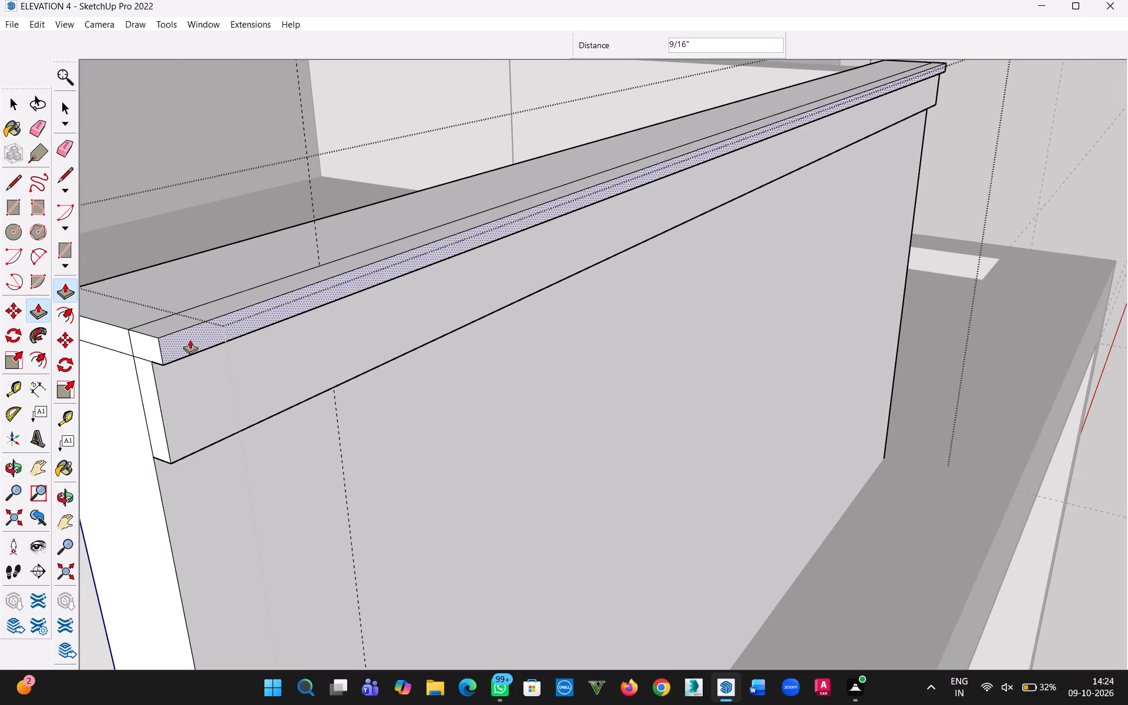
pyautogui.write('1"')
pyautogui.press('Return')
# At the parapet end away from the blue axis, Push/Pull both parts of the cap's end face outward 1".
pyautogui.moveTo(397, 505); pyautogui.dragTo(242, 415, button='middle')
pyautogui.scroll(-12, 242, 417)
pyautogui.press('h')
pyautogui.moveTo(449, 452); pyautogui.dragTo(264, 392, button='middle')
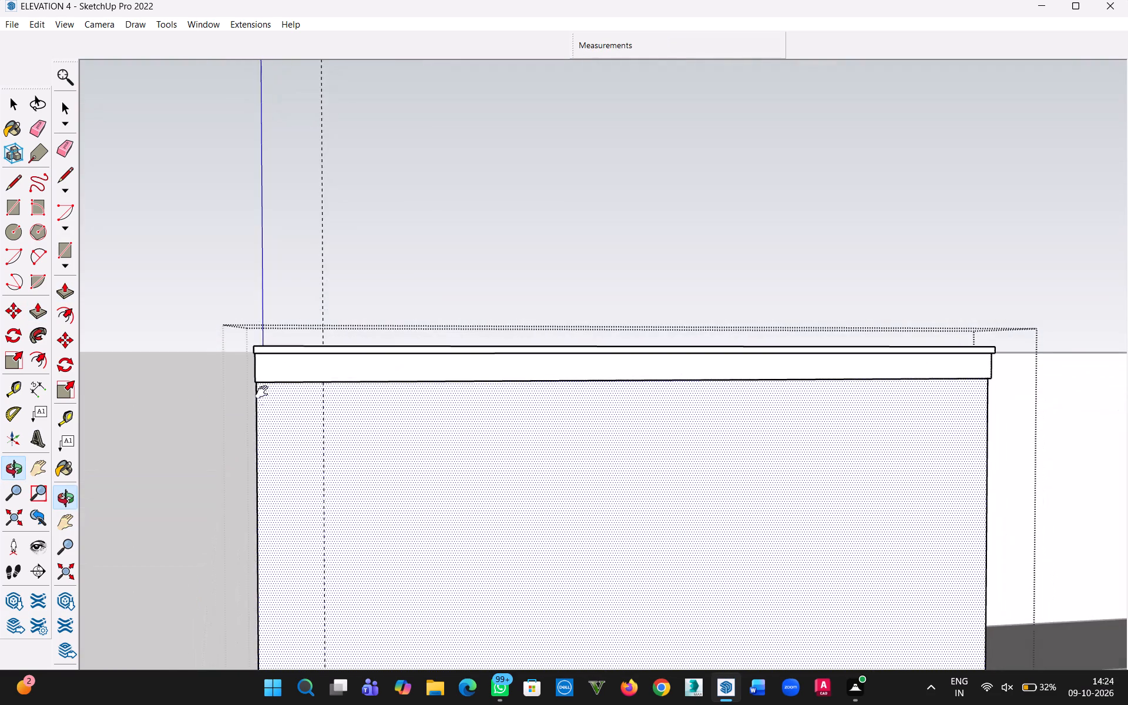
pyautogui.scroll(-5, 313, 451)
pyautogui.moveTo(689, 492); pyautogui.dragTo(595, 492, button='middle')
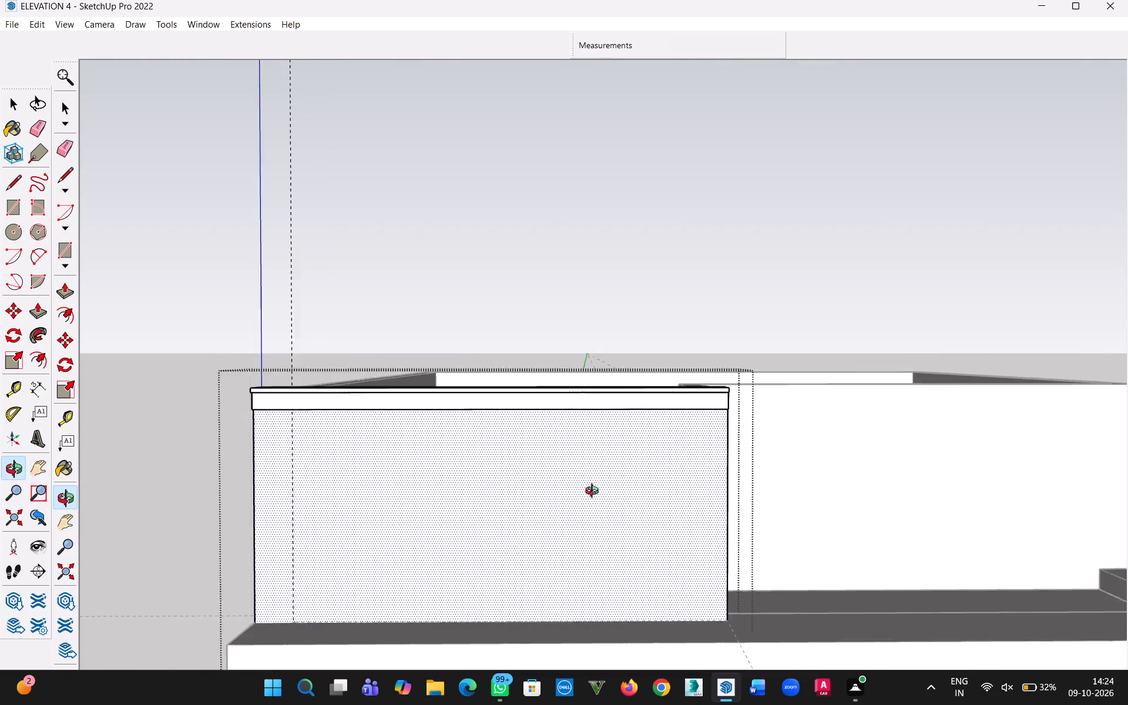
pyautogui.moveTo(595, 492); pyautogui.dragTo(365, 534, button='middle')
pyautogui.scroll(6, 536, 441)
pyautogui.moveTo(562, 445); pyautogui.dragTo(446, 468, button='middle')
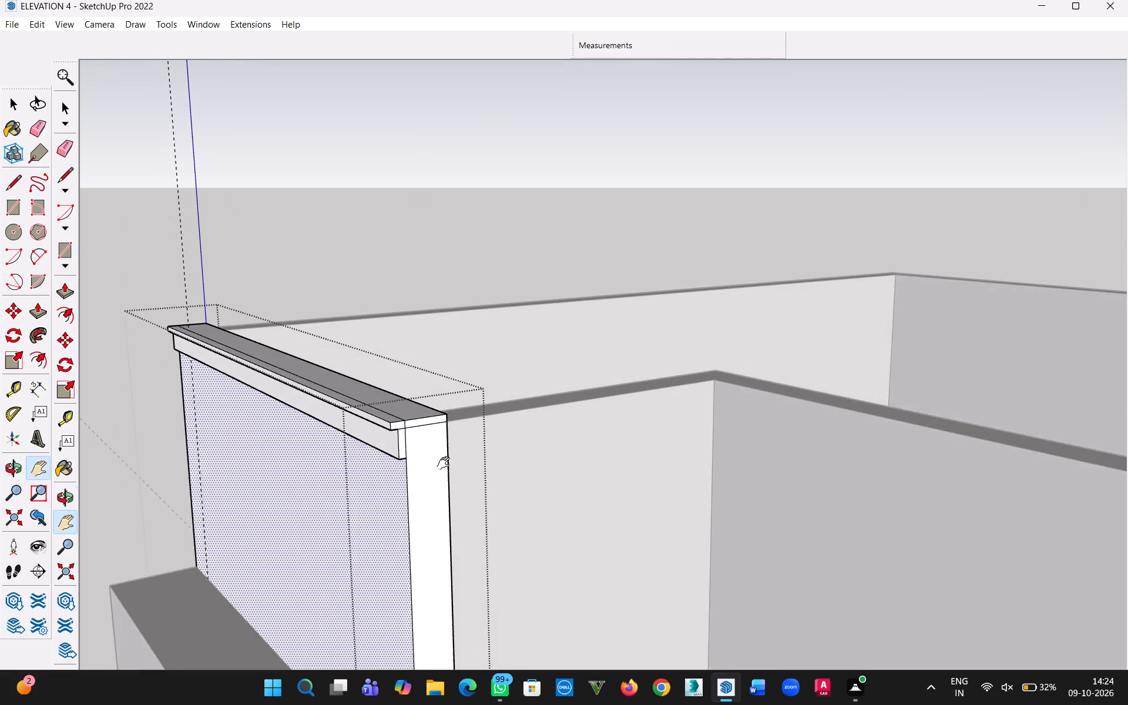
pyautogui.scroll(5, 433, 453)
pyautogui.press('Escape')
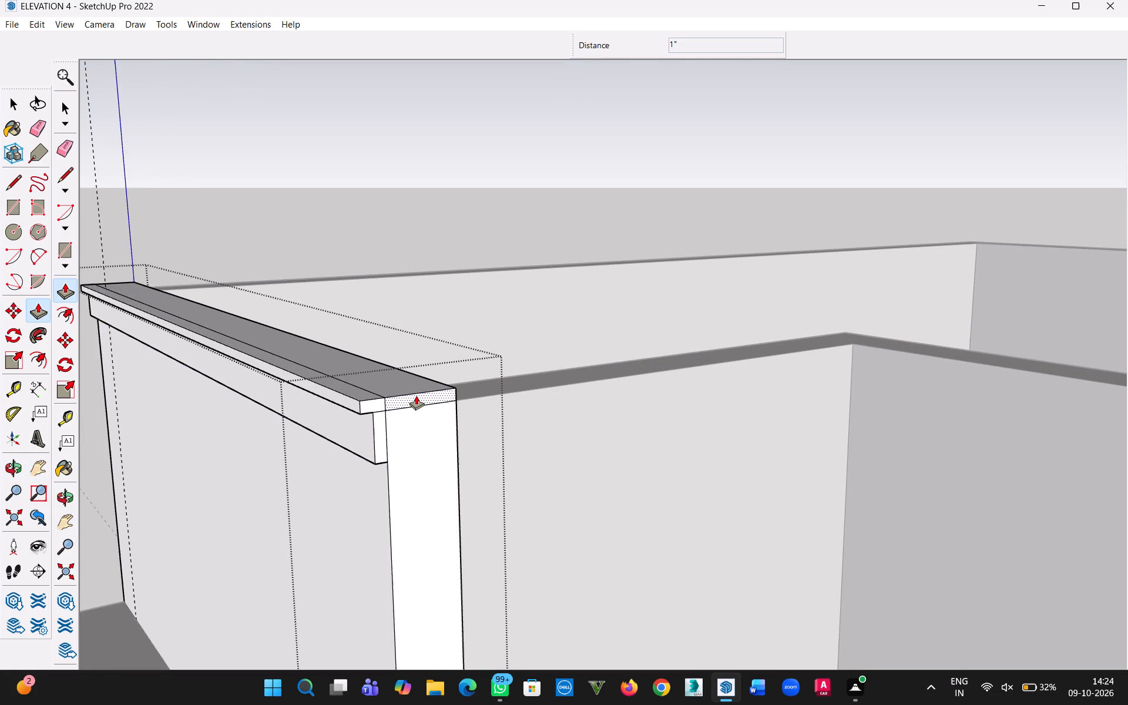
pyautogui.doubleClick(416, 395)
pyautogui.doubleClick(378, 398)
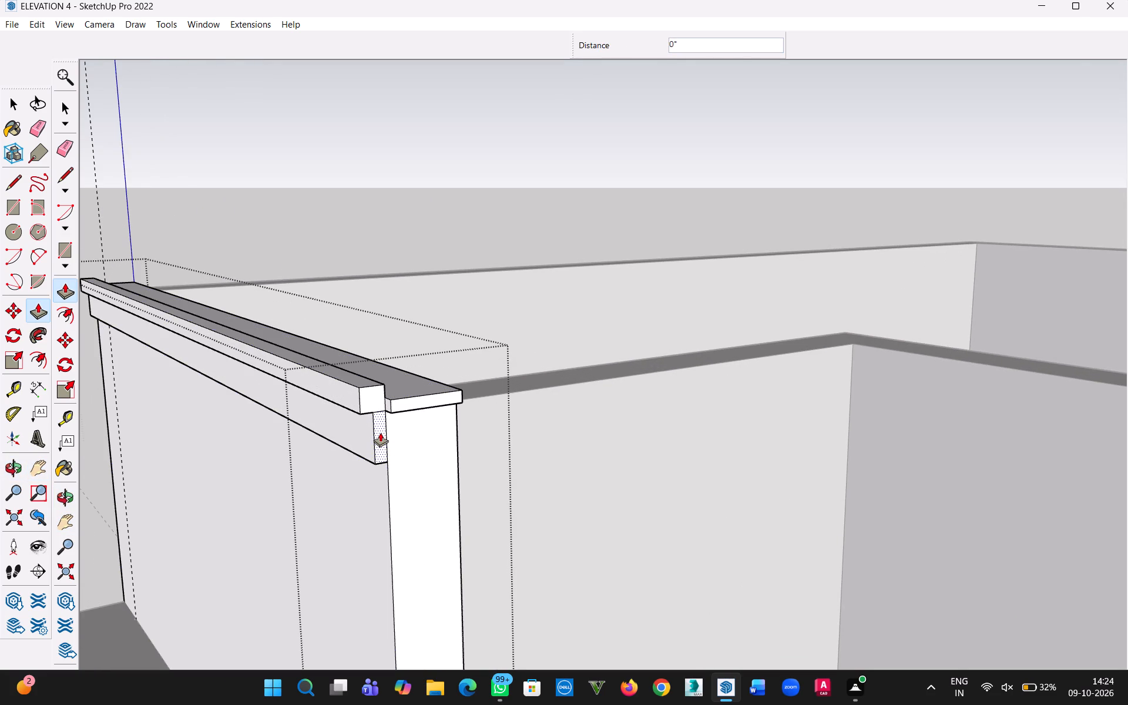
pyautogui.hotkey('ctrl', 'z')
pyautogui.scroll(4, 382, 410)
pyautogui.doubleClick(373, 402)
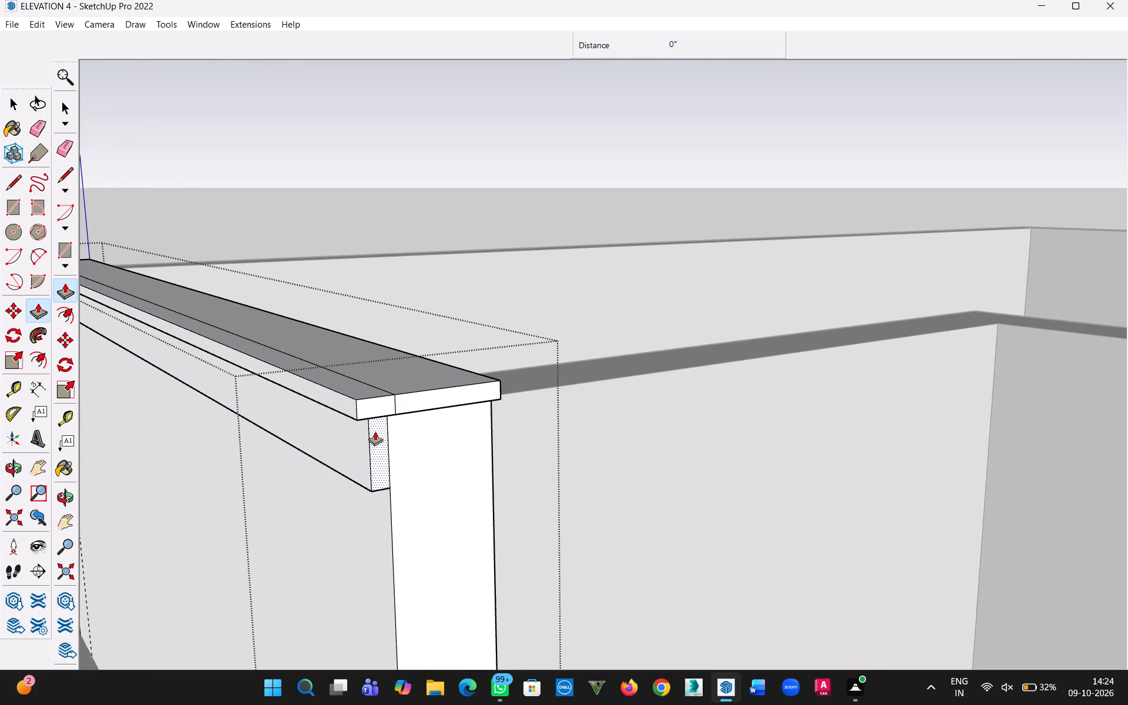
# Push/Pull the end face of the band below the cap outward 1" at the same parapet end.
pyautogui.doubleClick(377, 433)
pyautogui.moveTo(435, 459); pyautogui.dragTo(425, 459, button='middle')
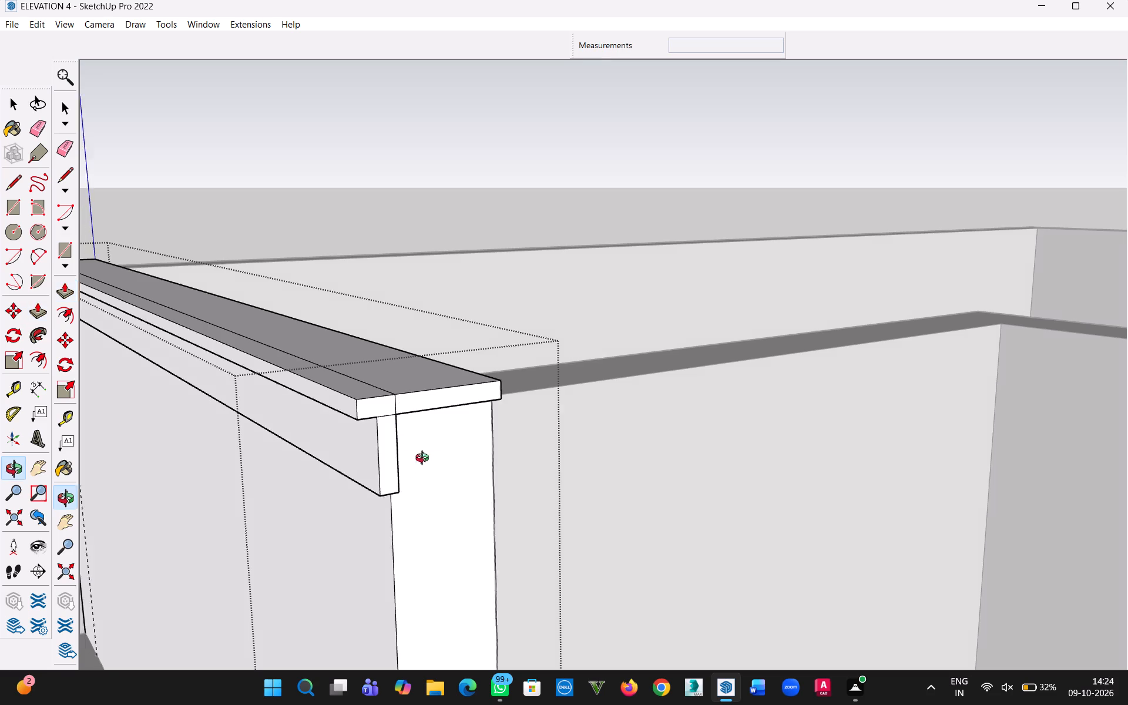
pyautogui.moveTo(425, 459); pyautogui.dragTo(284, 448, button='middle')
pyautogui.moveTo(558, 439); pyautogui.dragTo(378, 438, button='middle')
pyautogui.scroll(6, 486, 432)
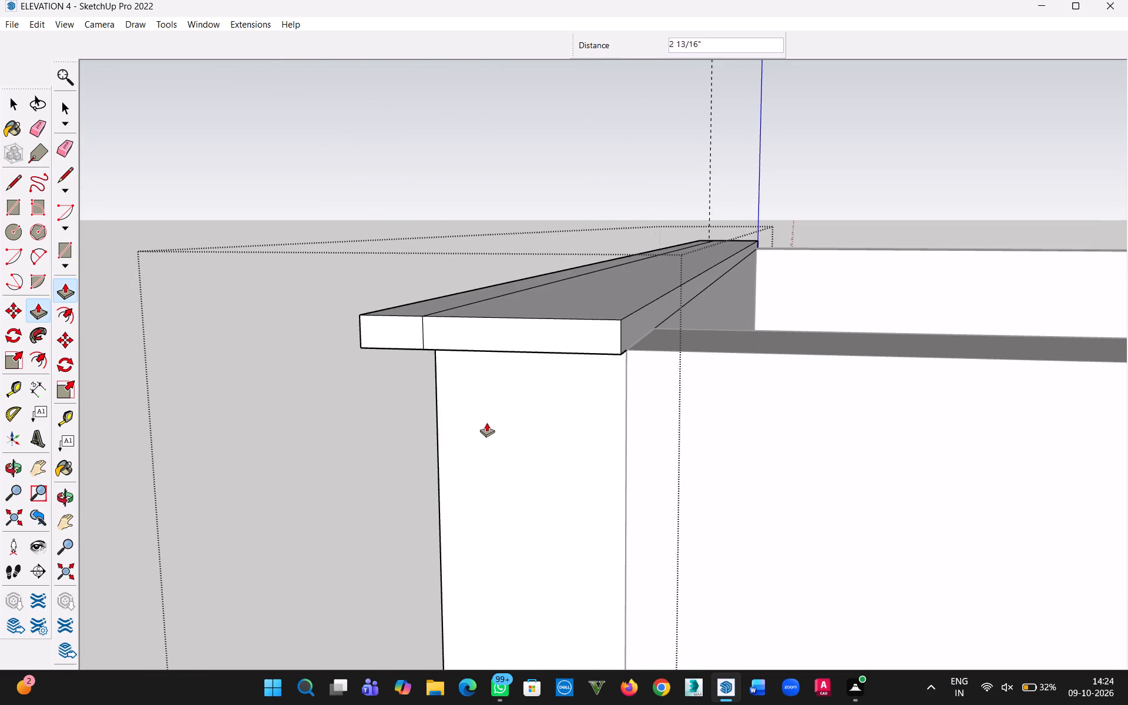
pyautogui.press('Escape')
pyautogui.scroll(3, 426, 411)
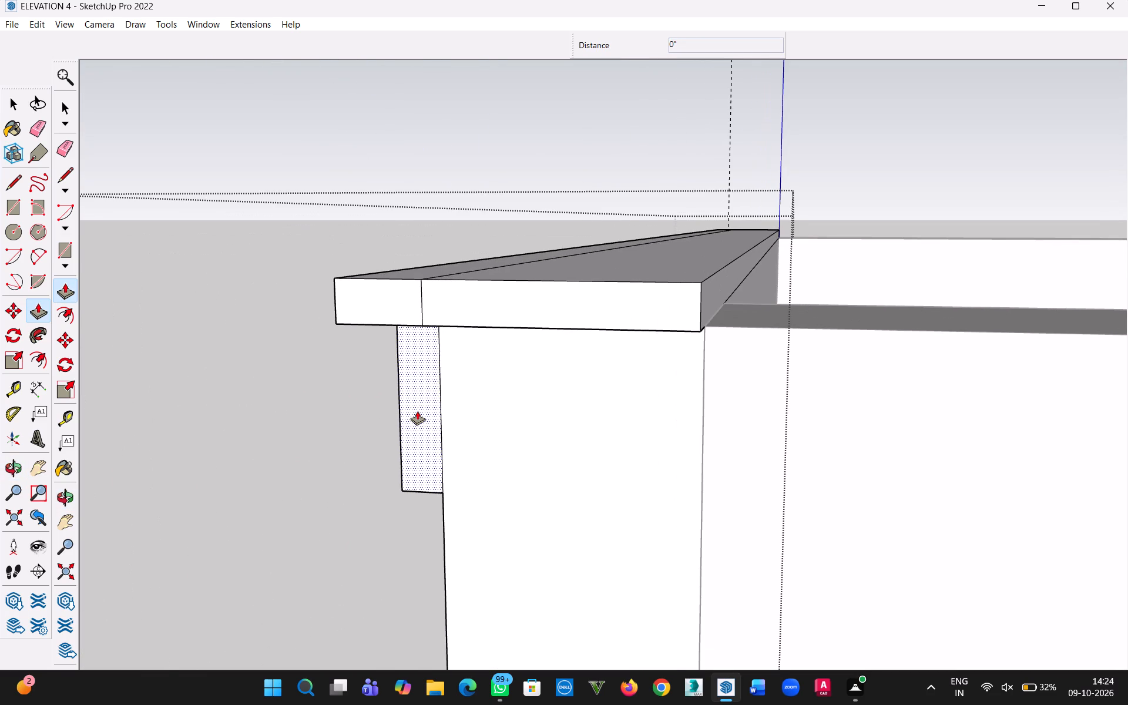
pyautogui.doubleClick(417, 411)
pyautogui.hotkey('ctrl', 'z')
pyautogui.click(417, 394)
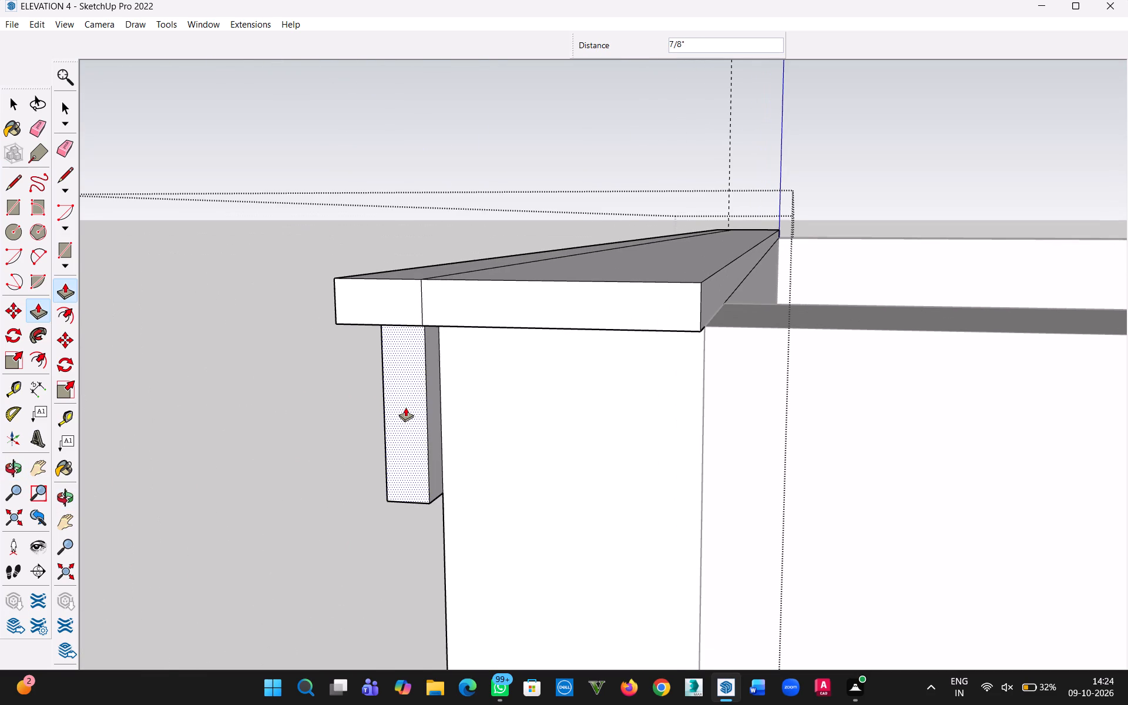
pyautogui.press('1')
pyautogui.hotkey('shift', '"')
pyautogui.press('Return')
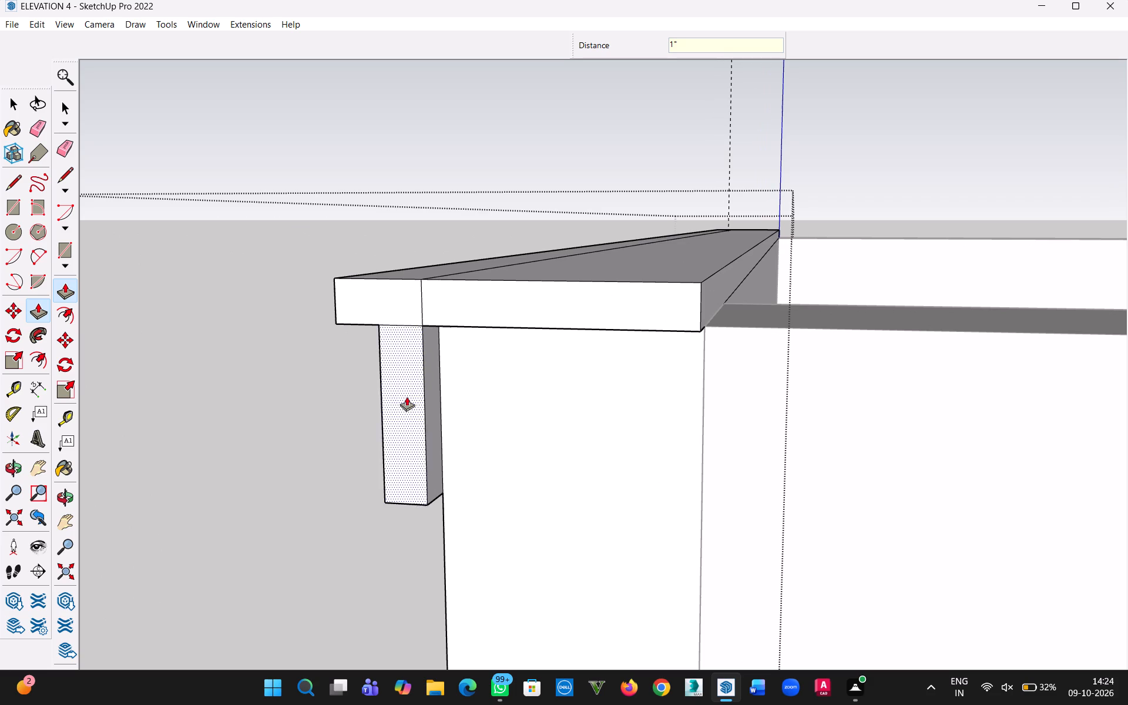
# Push/Pull the side face of the band's projecting end 6" across the wall's end to its back face.
pyautogui.moveTo(289, 381); pyautogui.dragTo(189, 365, button='middle')
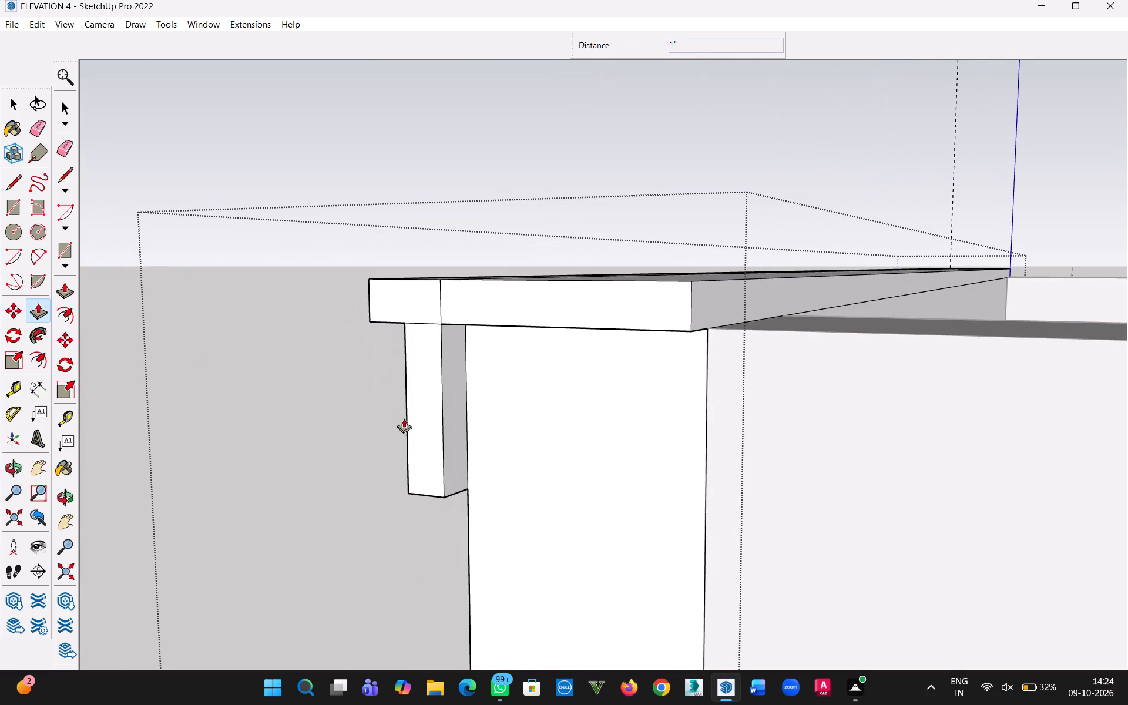
pyautogui.click(459, 402)
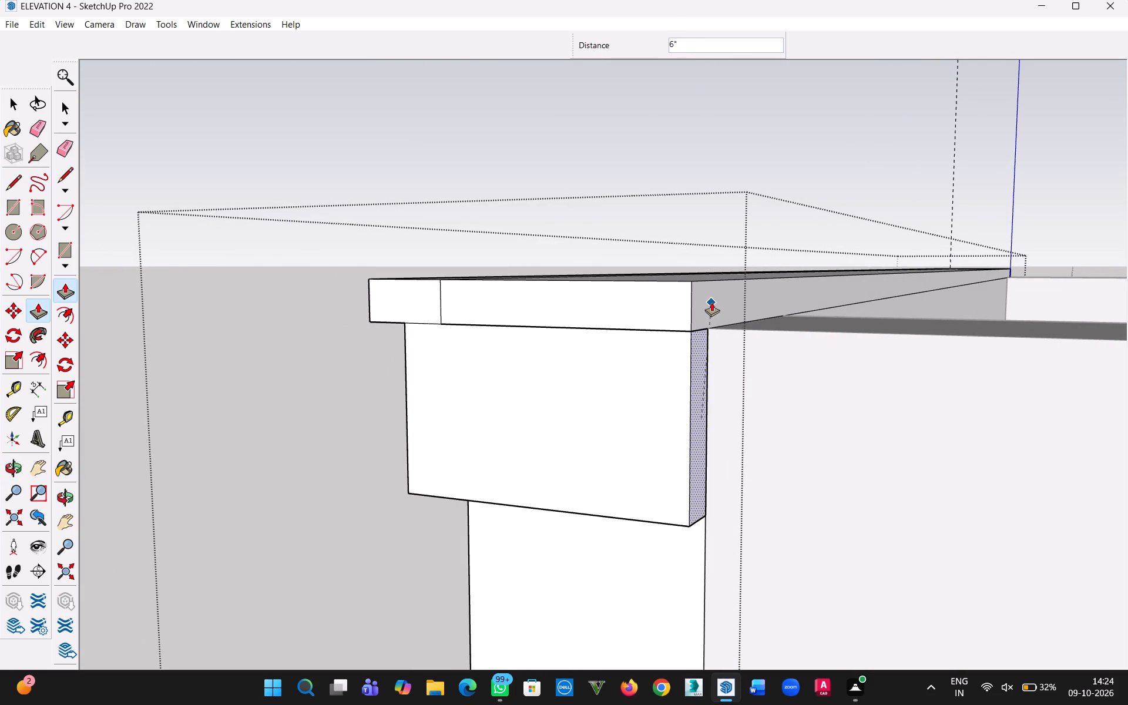
pyautogui.scroll(-8, 931, 367)
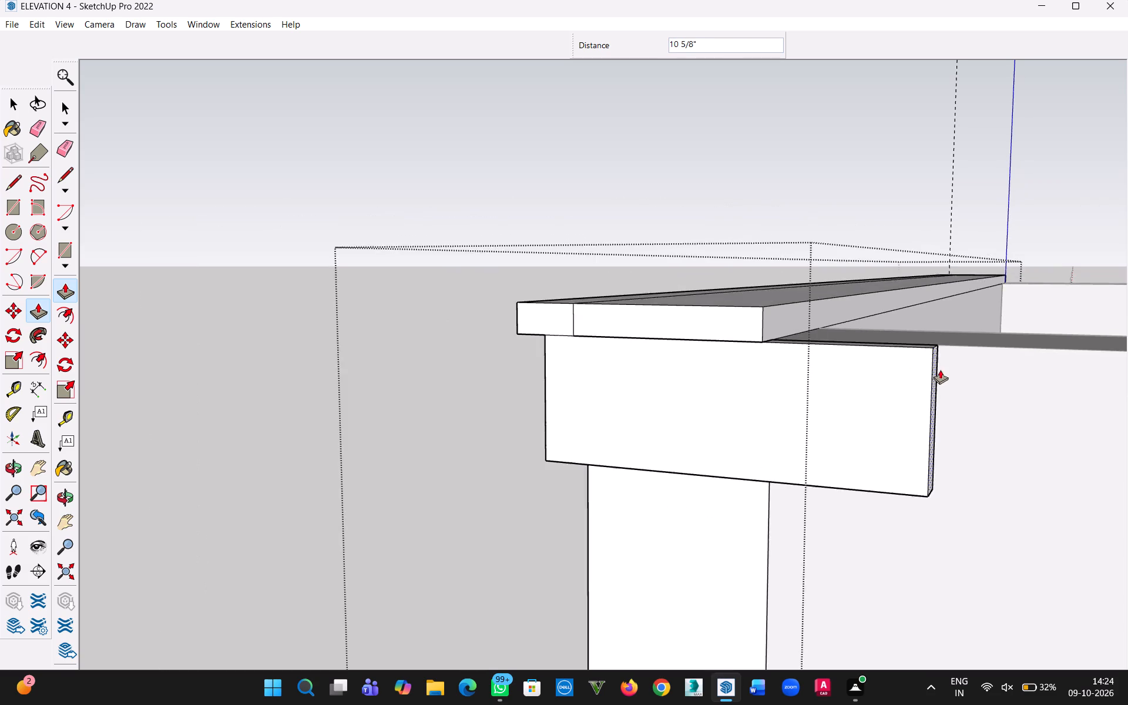
pyautogui.scroll(-3, 940, 370)
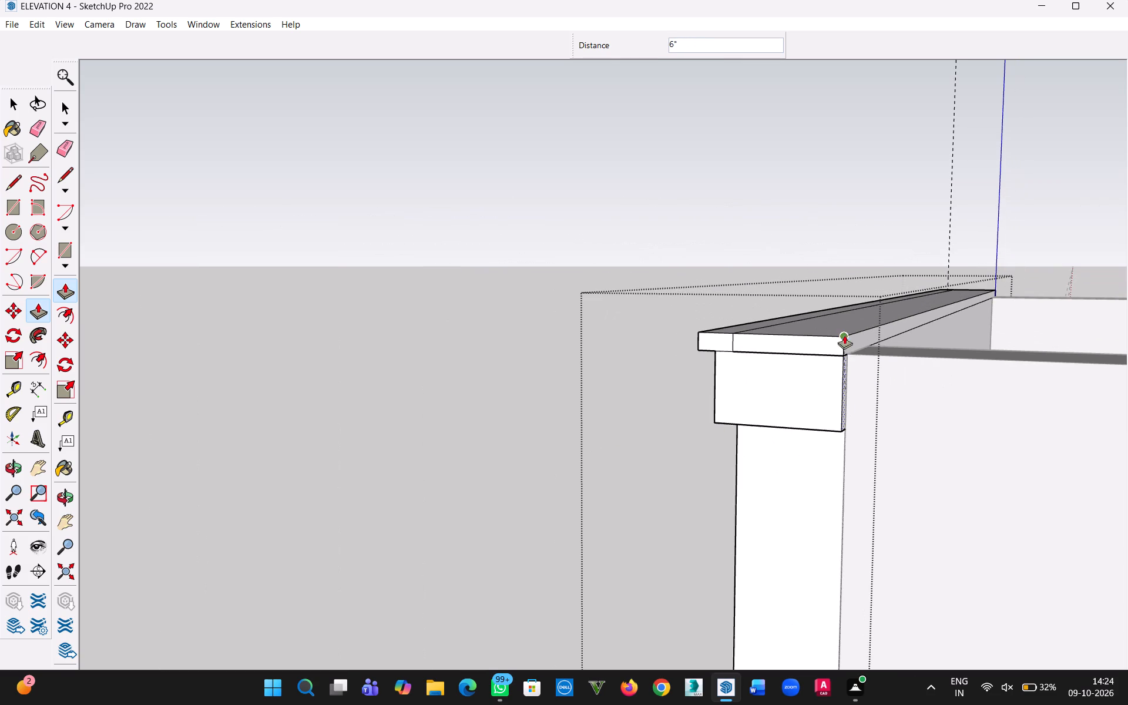
pyautogui.scroll(11, 851, 341)
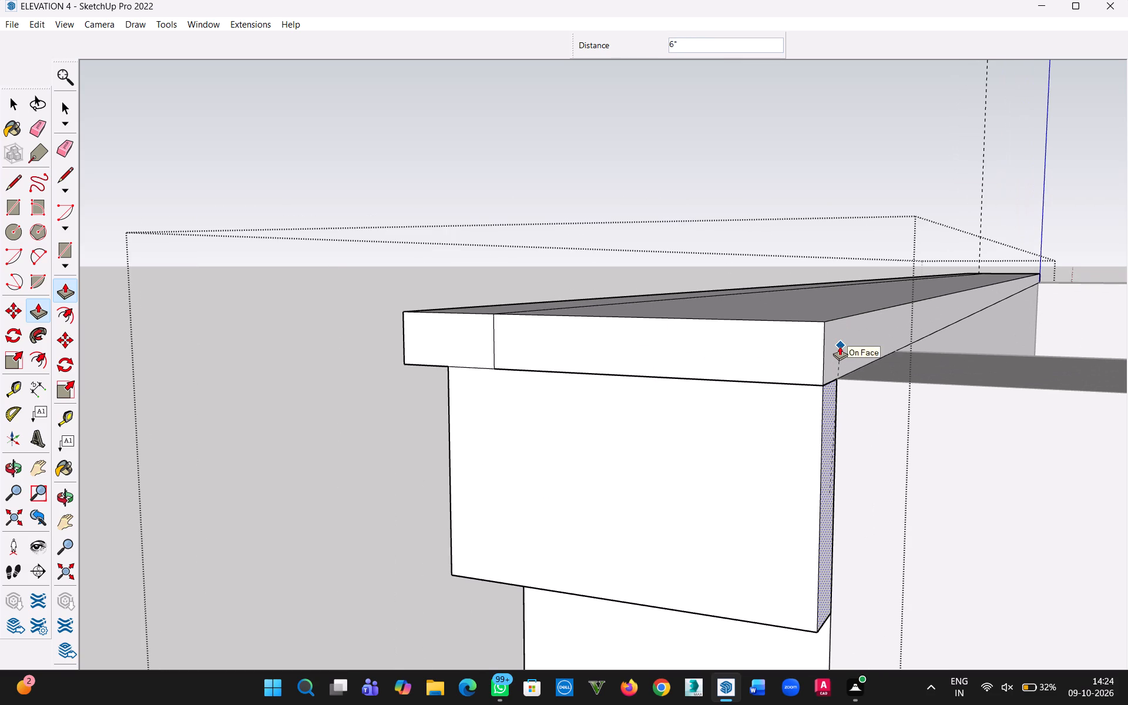
pyautogui.click(840, 346)
# Push/Pull both parts of the cap's end face outward another 1" so they overhang the band's return.
pyautogui.moveTo(549, 477); pyautogui.dragTo(783, 481, button='middle')
pyautogui.scroll(-4, 503, 447)
pyautogui.doubleClick(465, 381)
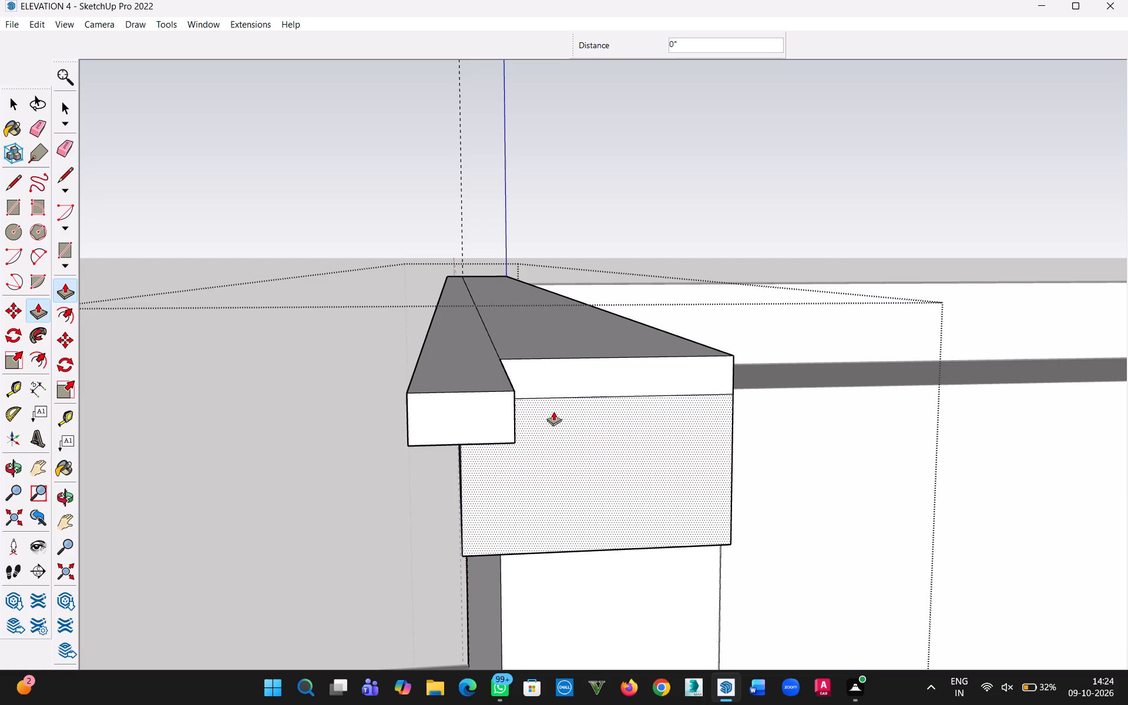
pyautogui.hotkey('ctrl', 'z')
pyautogui.click(468, 372)
pyautogui.write('1"')
pyautogui.press('Return')
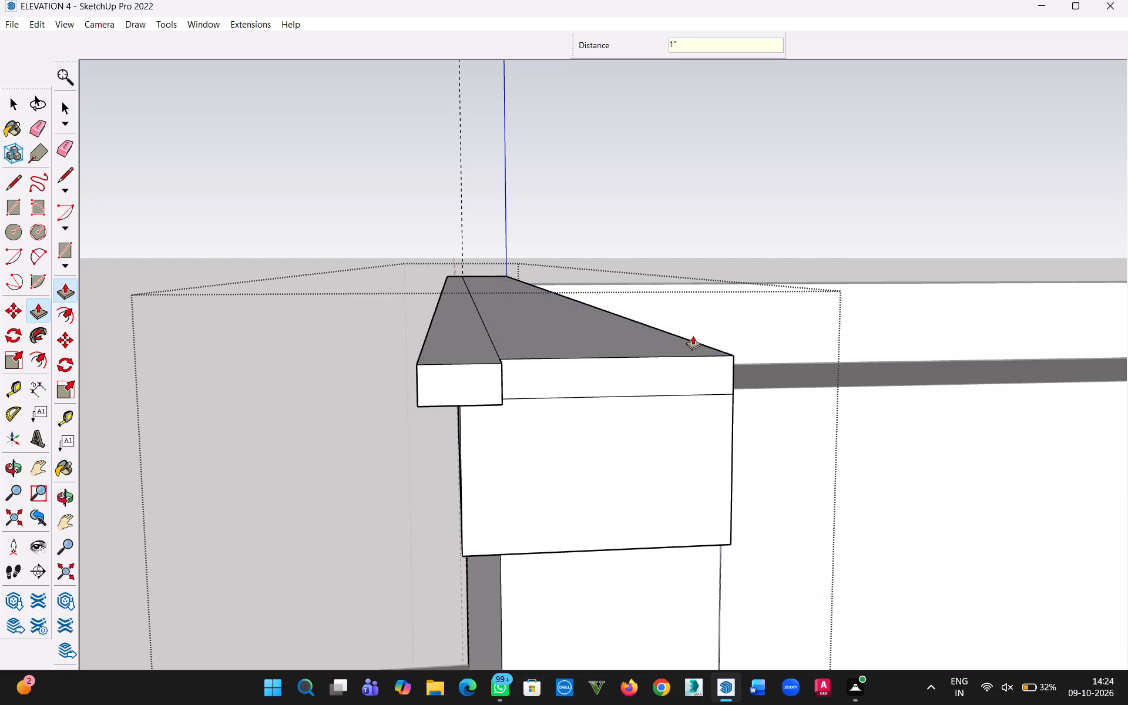
pyautogui.doubleClick(637, 370)
# Reopen the parapet group and delete the seam edges on the cap's end face and along its top.
pyautogui.click(5, 103)
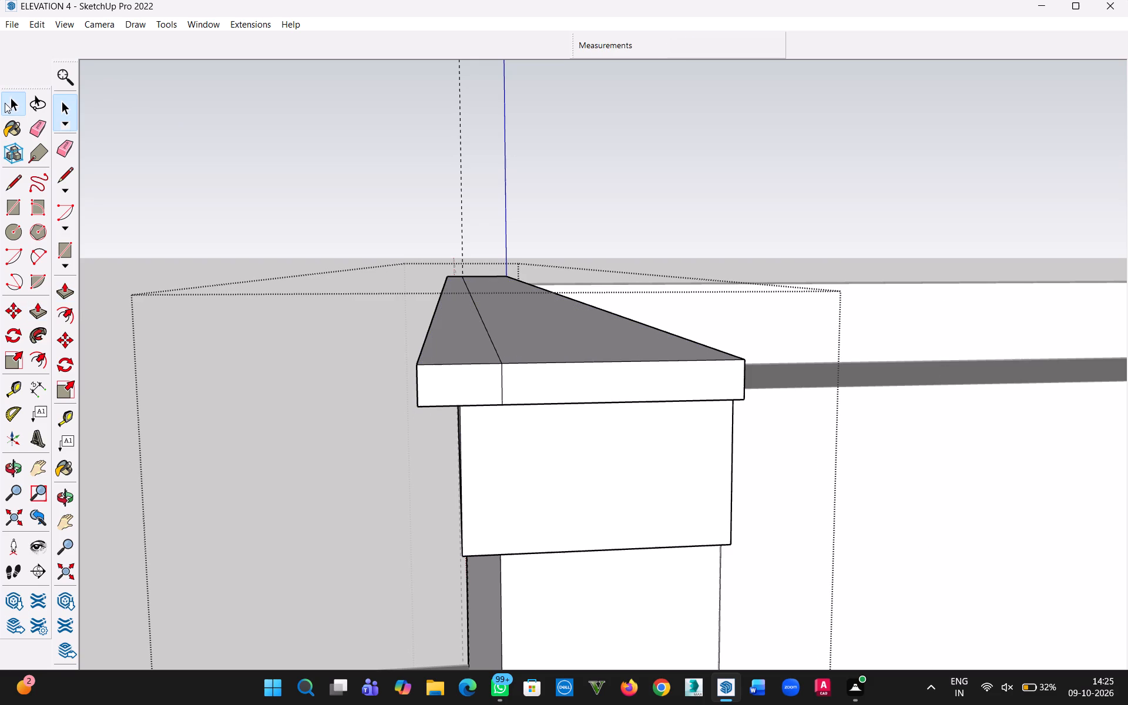
pyautogui.click(164, 114)
pyautogui.moveTo(301, 245); pyautogui.dragTo(471, 375, button='middle')
pyautogui.click(491, 372)
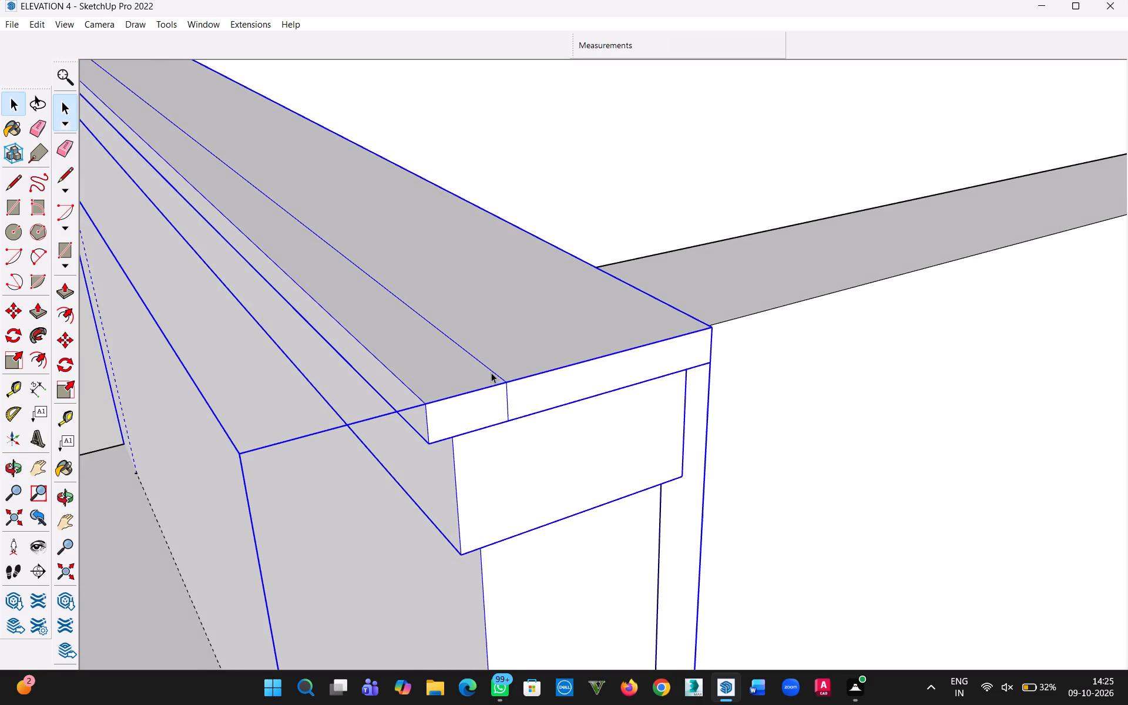
pyautogui.doubleClick(506, 403)
pyautogui.doubleClick(540, 402)
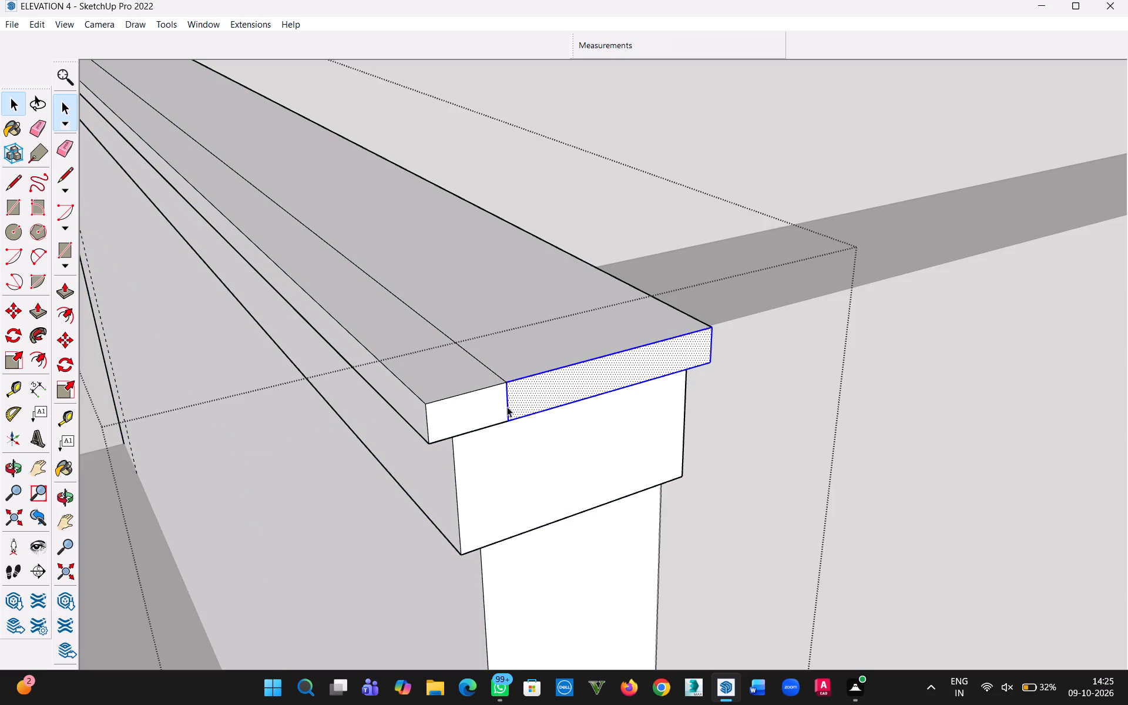
pyautogui.click(508, 408)
pyautogui.press('Delete')
pyautogui.click(485, 365)
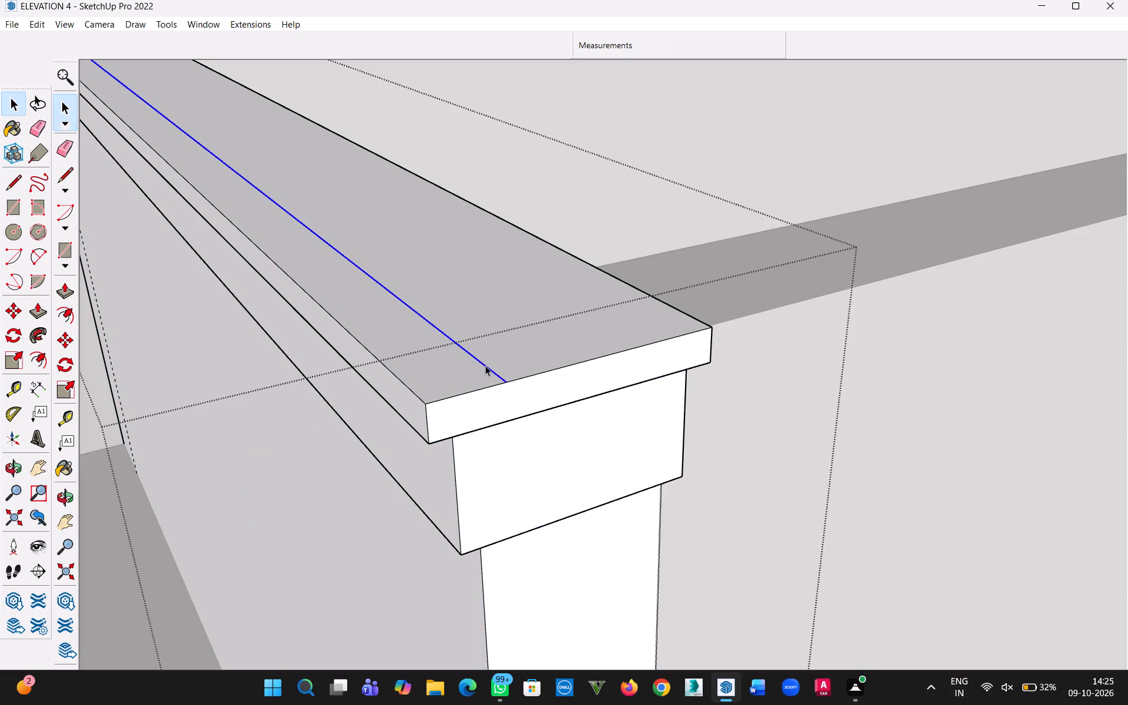
pyautogui.press('Delete')
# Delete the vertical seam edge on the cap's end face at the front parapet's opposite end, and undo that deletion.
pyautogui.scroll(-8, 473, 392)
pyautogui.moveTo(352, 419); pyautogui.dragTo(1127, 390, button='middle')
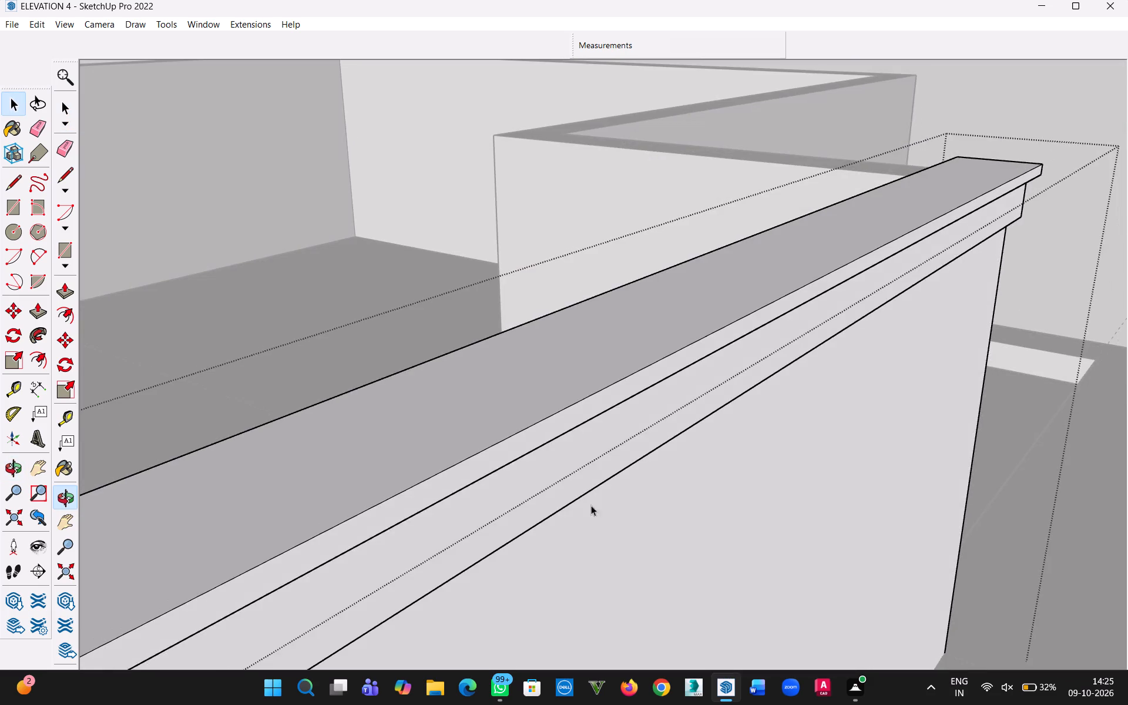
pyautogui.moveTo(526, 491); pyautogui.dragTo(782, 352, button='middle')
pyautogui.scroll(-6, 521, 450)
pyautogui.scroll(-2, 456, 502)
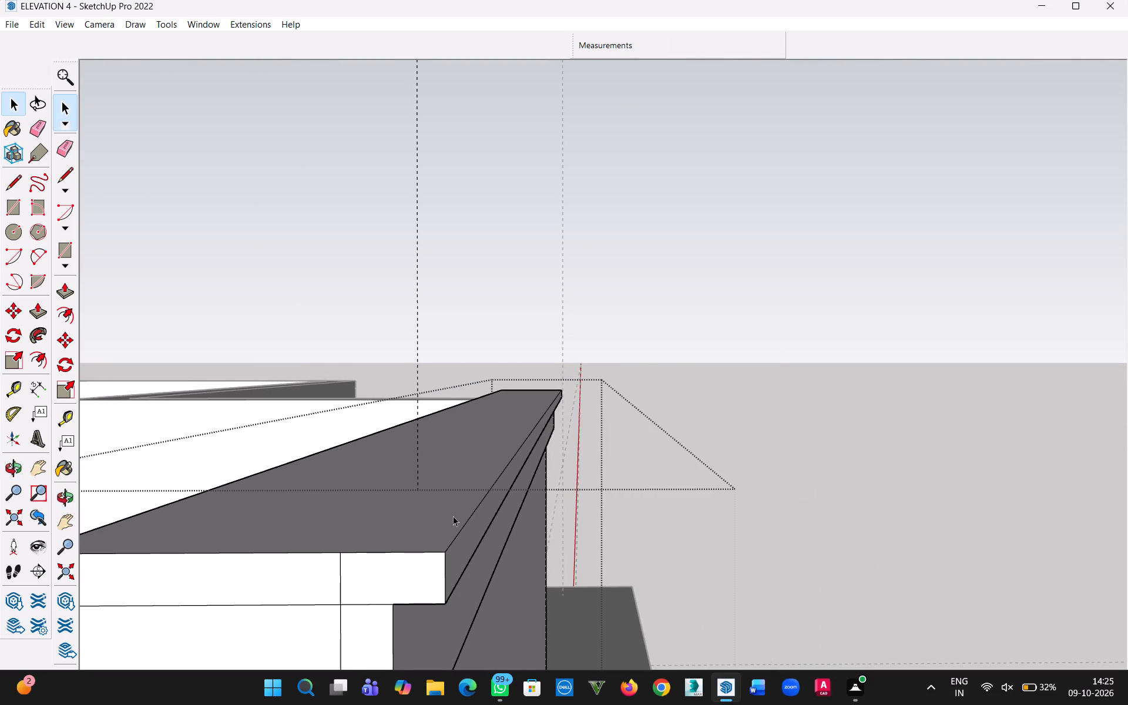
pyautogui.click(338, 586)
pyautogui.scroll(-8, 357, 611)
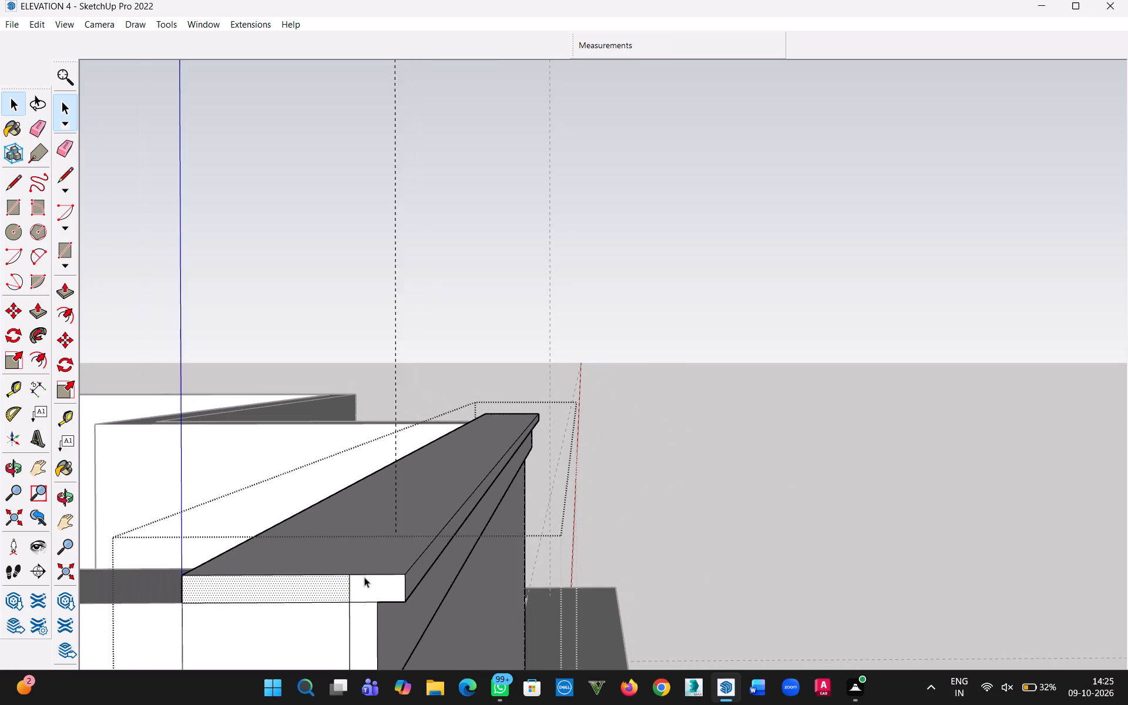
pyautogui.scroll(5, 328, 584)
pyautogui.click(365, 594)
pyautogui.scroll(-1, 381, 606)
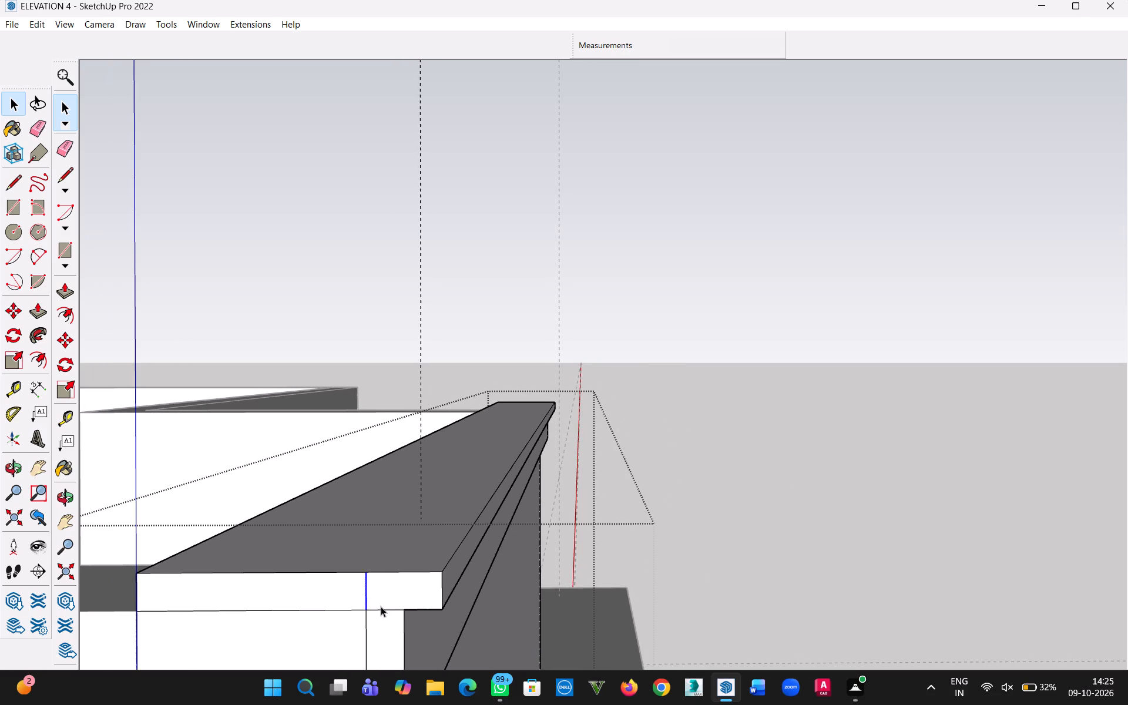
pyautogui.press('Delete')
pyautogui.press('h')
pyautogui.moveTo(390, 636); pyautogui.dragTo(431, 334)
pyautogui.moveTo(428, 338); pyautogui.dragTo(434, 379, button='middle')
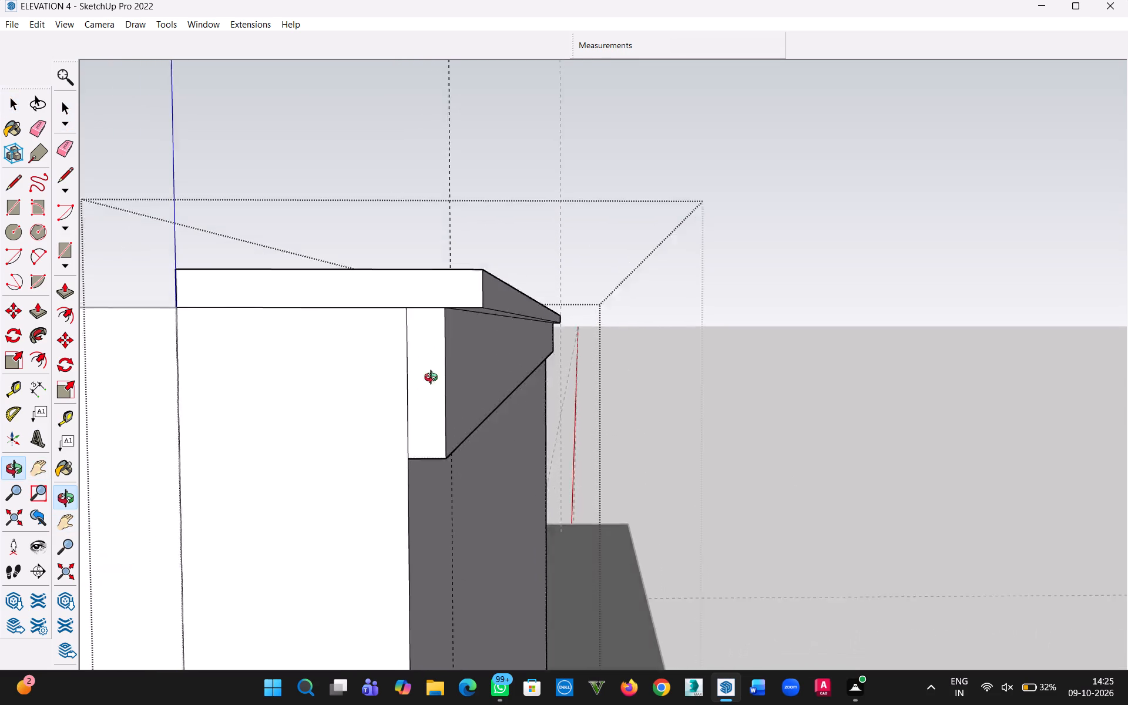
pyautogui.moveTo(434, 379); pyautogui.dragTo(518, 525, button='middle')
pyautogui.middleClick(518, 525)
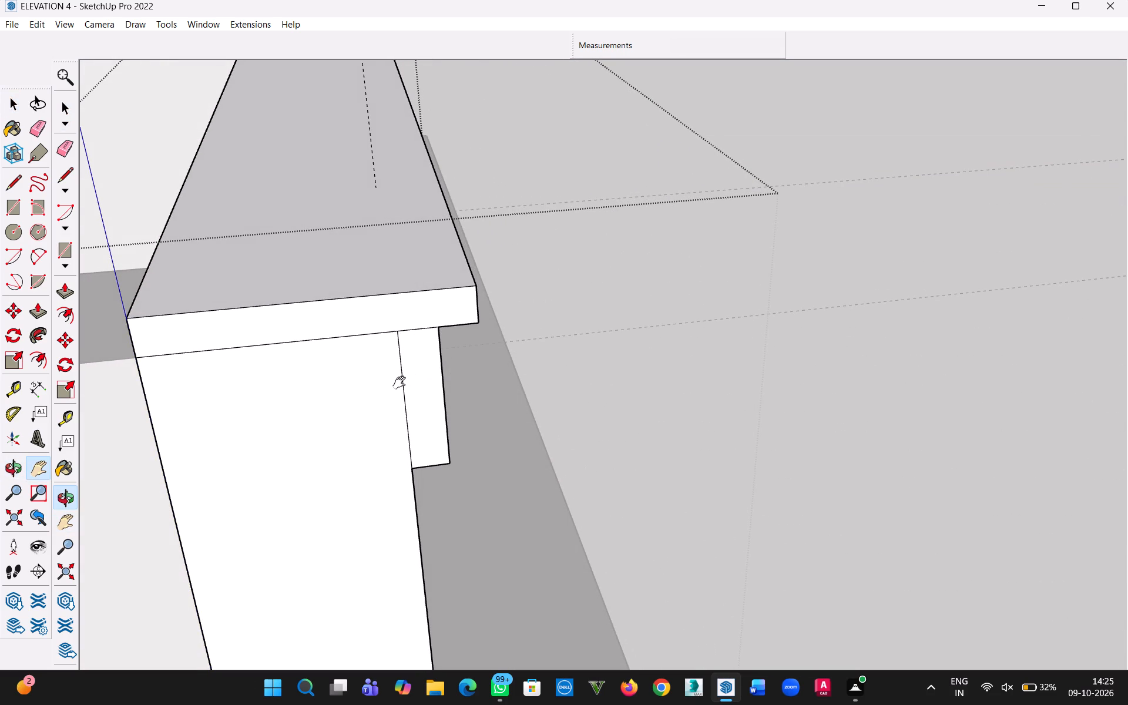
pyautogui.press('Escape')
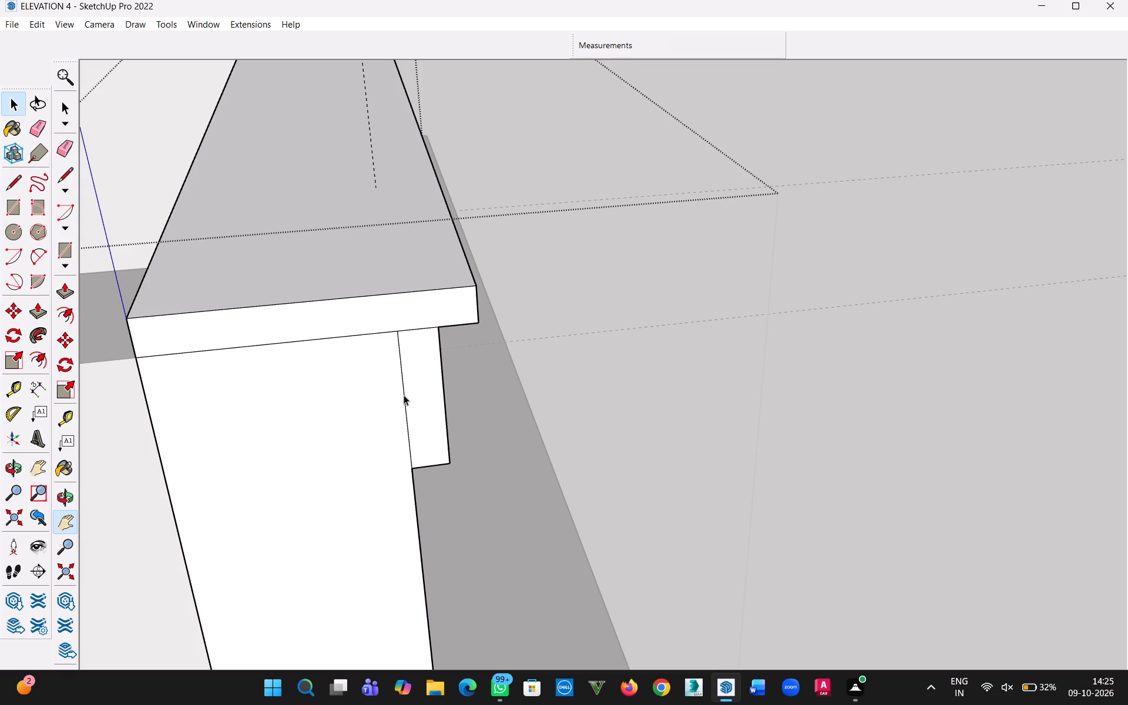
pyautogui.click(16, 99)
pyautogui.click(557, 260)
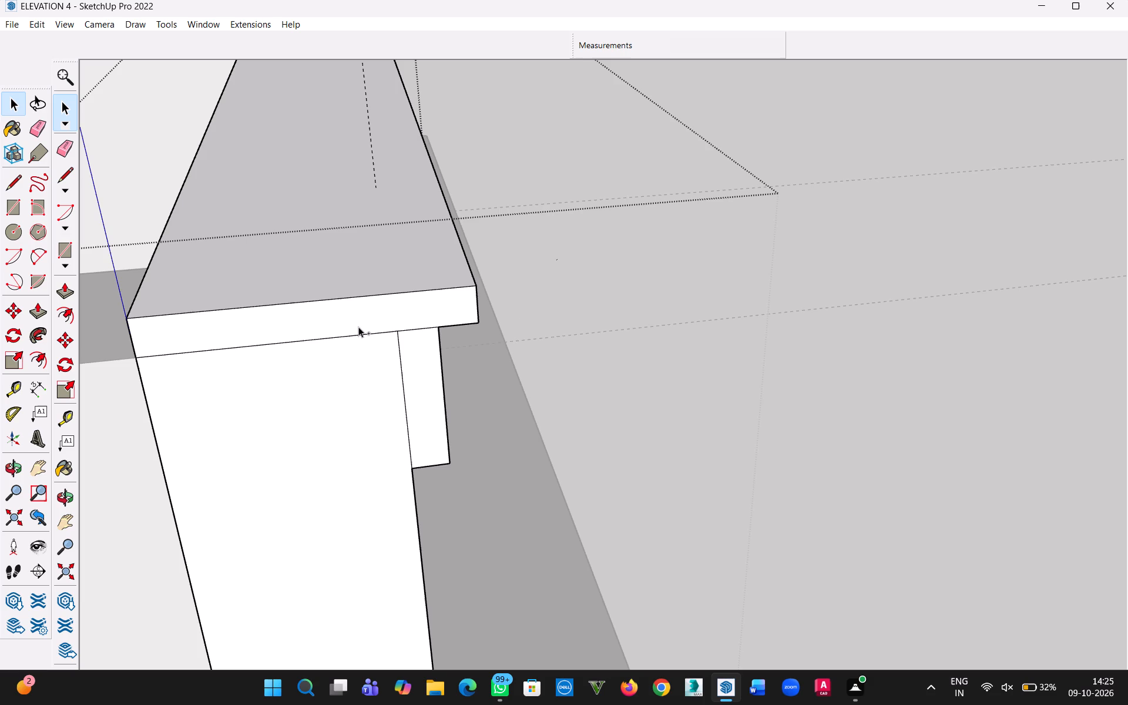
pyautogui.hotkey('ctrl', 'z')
# Push/Pull the end face of the band below the cap outward 1" at the parapet's opposite end.
pyautogui.press('p')
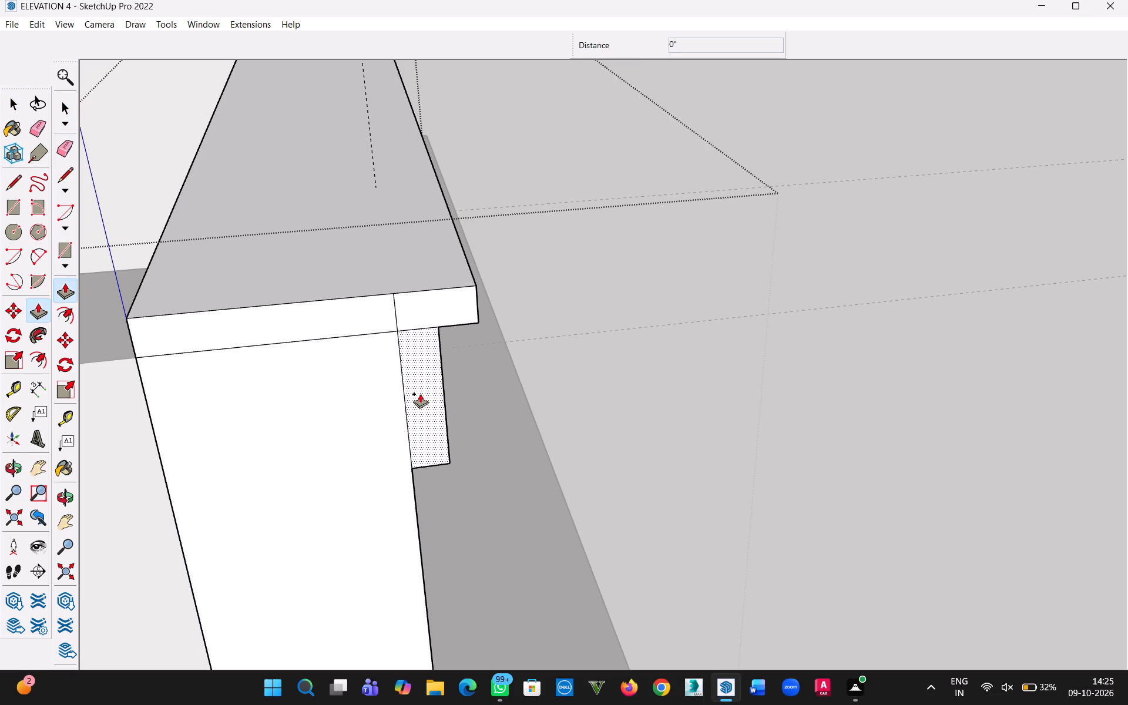
pyautogui.doubleClick(420, 394)
pyautogui.moveTo(393, 407); pyautogui.dragTo(433, 412, button='middle')
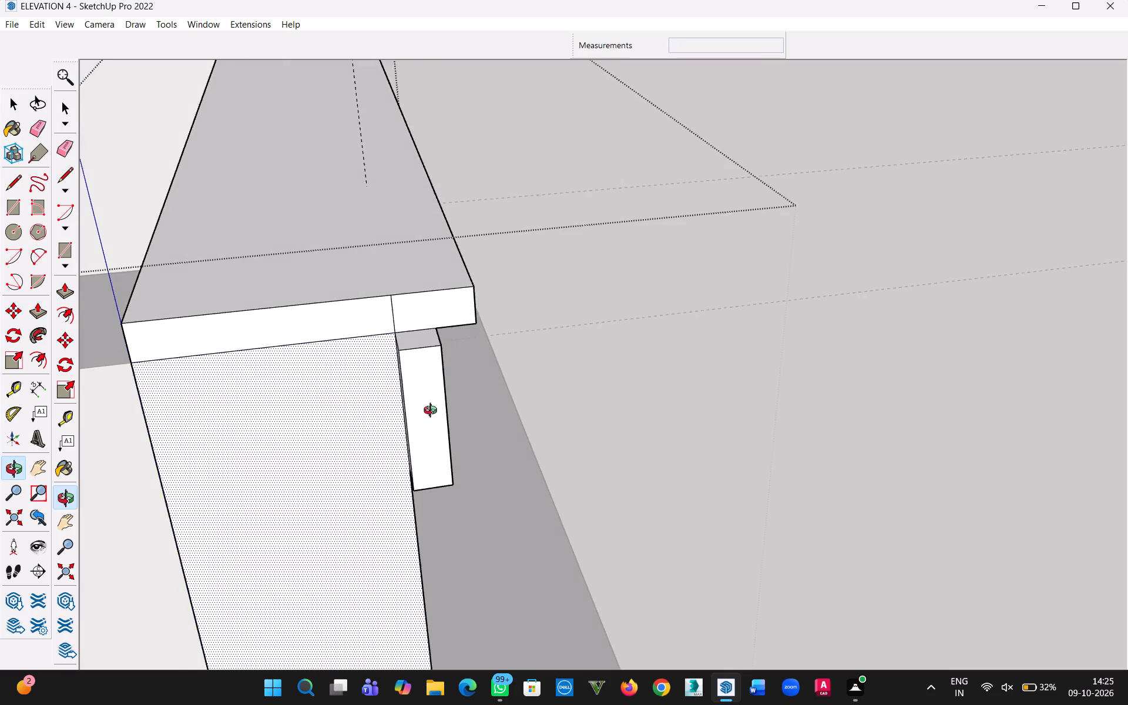
pyautogui.moveTo(433, 412); pyautogui.dragTo(576, 384, button='middle')
# Push/Pull the side face of the band's projecting end 6" across the wall's end to its back face.
pyautogui.click(386, 427)
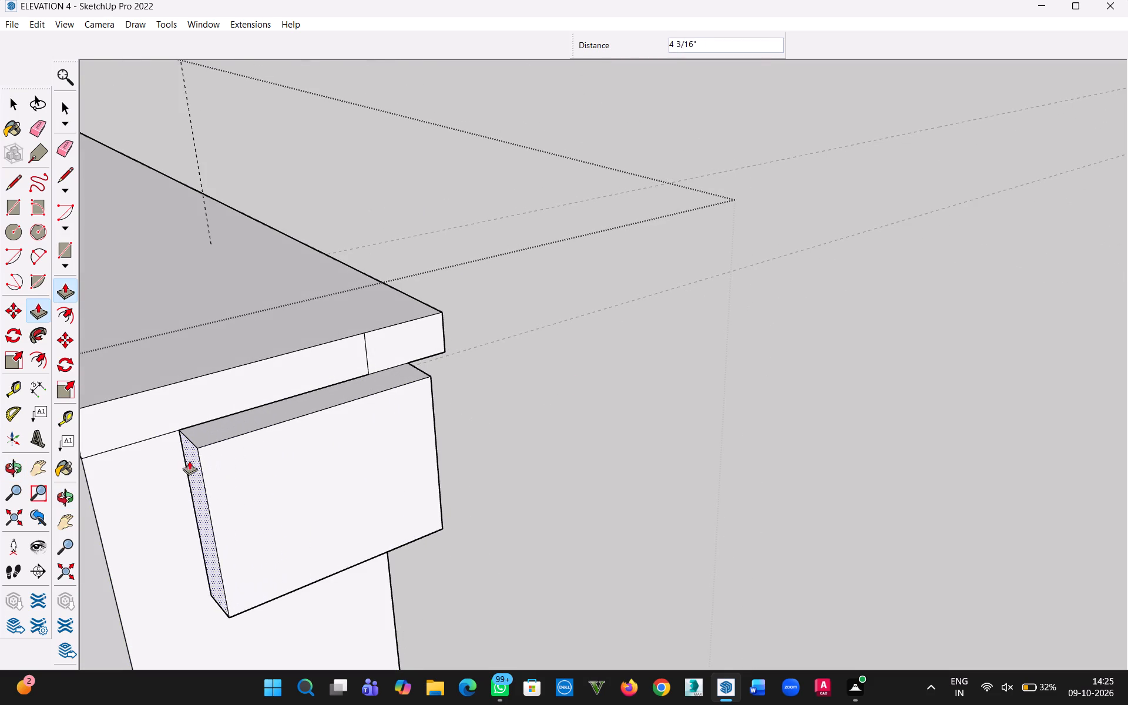
pyautogui.moveTo(189, 462); pyautogui.dragTo(57, 478, button='middle')
pyautogui.moveTo(186, 434); pyautogui.dragTo(280, 430, button='middle')
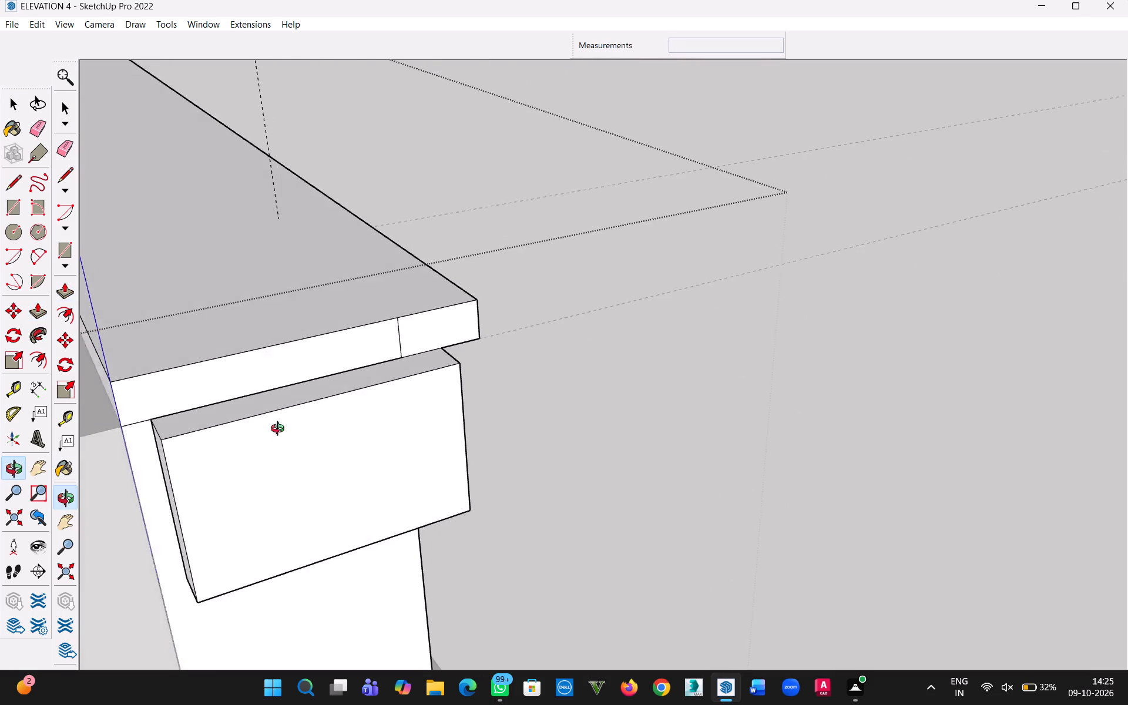
pyautogui.moveTo(280, 430); pyautogui.dragTo(308, 428, button='middle')
pyautogui.click(106, 412)
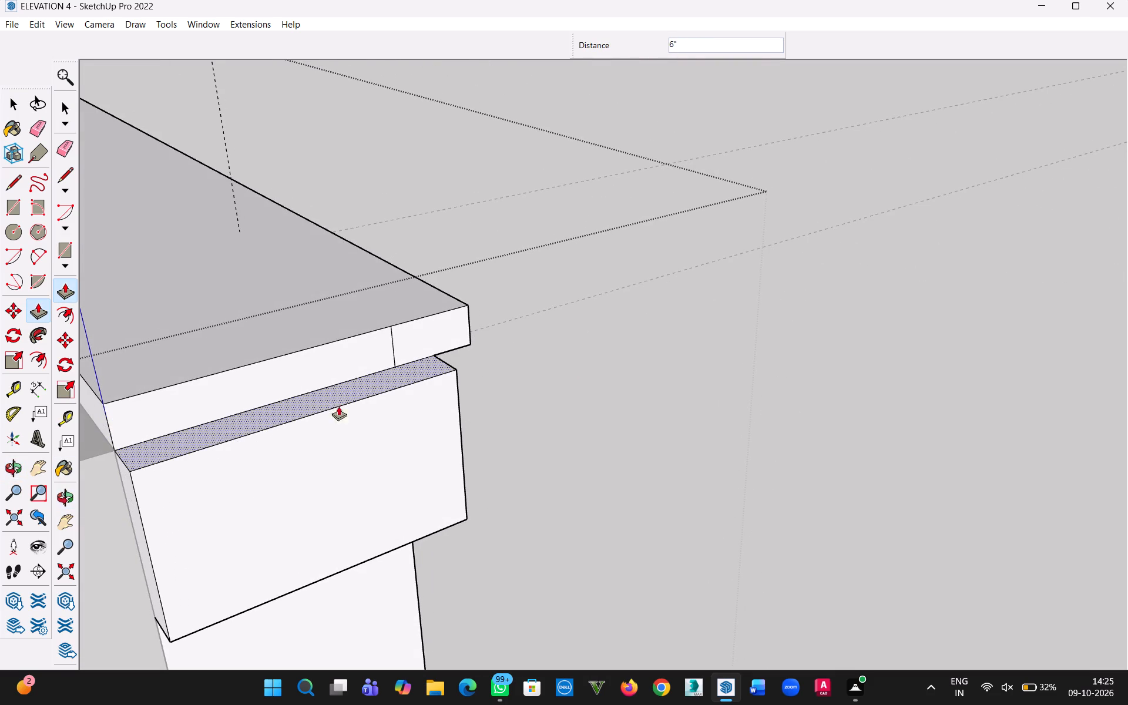
# Undo the mistaken pull on the cap's end face and Push/Pull both parts of that face outward 1".
pyautogui.doubleClick(340, 355)
pyautogui.hotkey('ctrl', 'z')
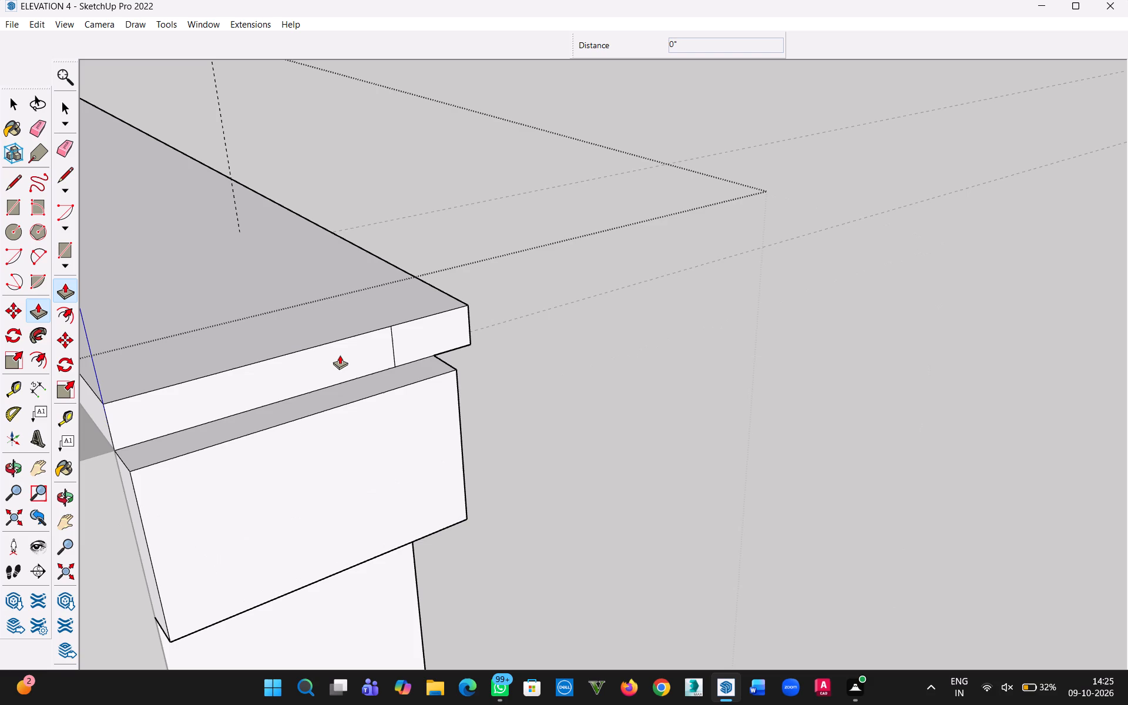
pyautogui.click(420, 338)
pyautogui.press('1')
pyautogui.hotkey('shift', '"')
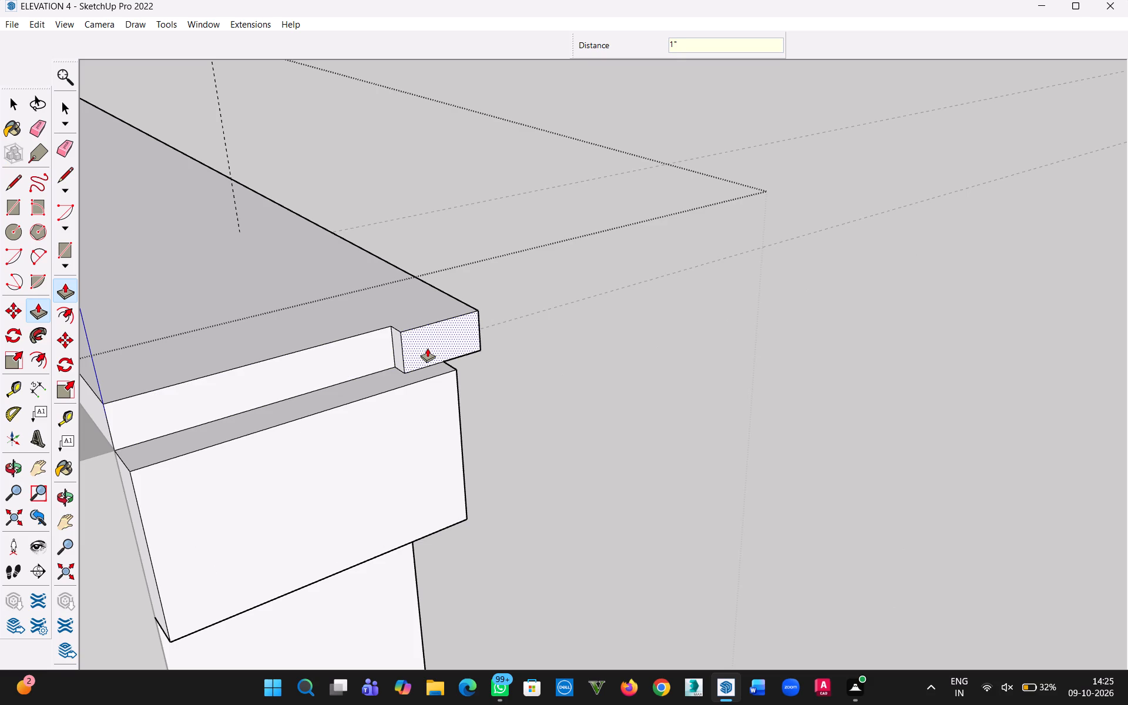
pyautogui.press('Return')
pyautogui.doubleClick(288, 361)
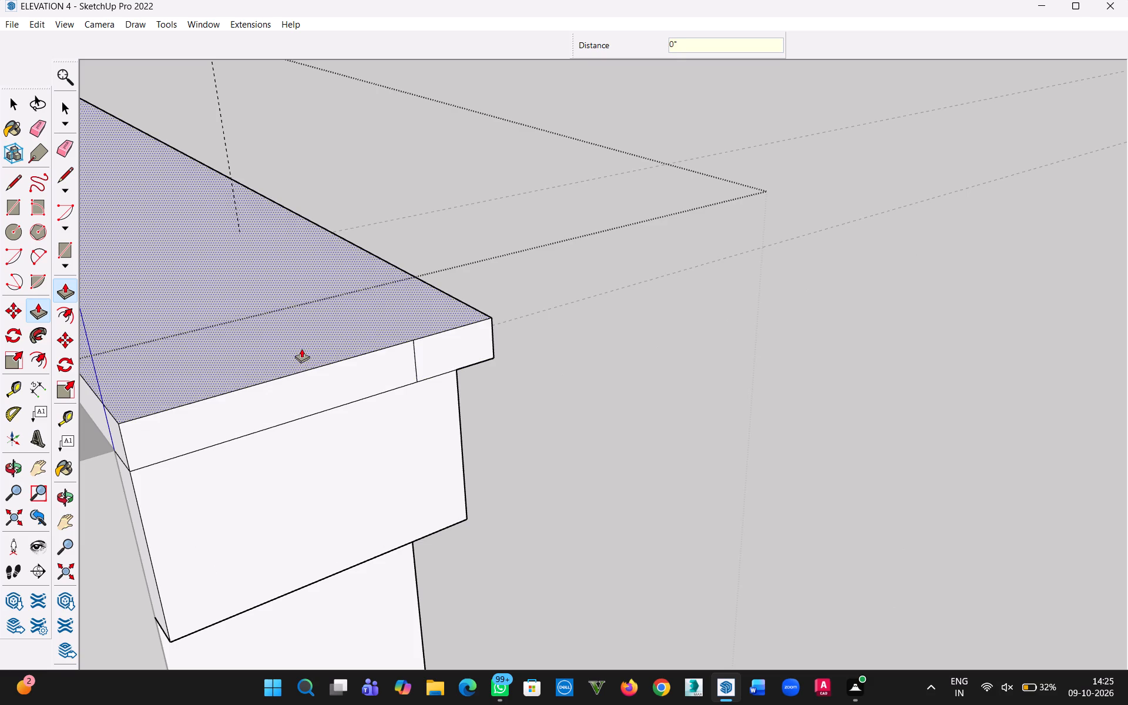
# Push/Pull both parts of the cap's end face outward another 1" so the cap overhangs the band's return.
pyautogui.moveTo(352, 450); pyautogui.dragTo(19, 234, button='middle')
pyautogui.moveTo(618, 488); pyautogui.dragTo(649, 550, button='middle')
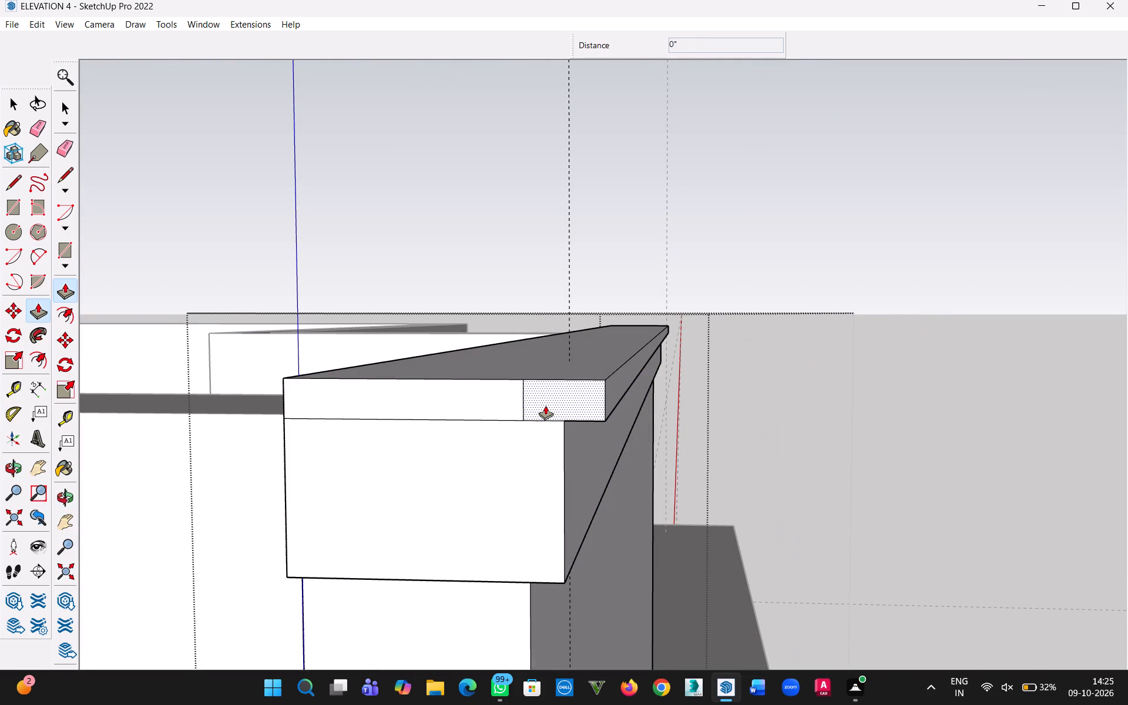
pyautogui.click(476, 395)
pyautogui.write('1"')
pyautogui.press('Return')
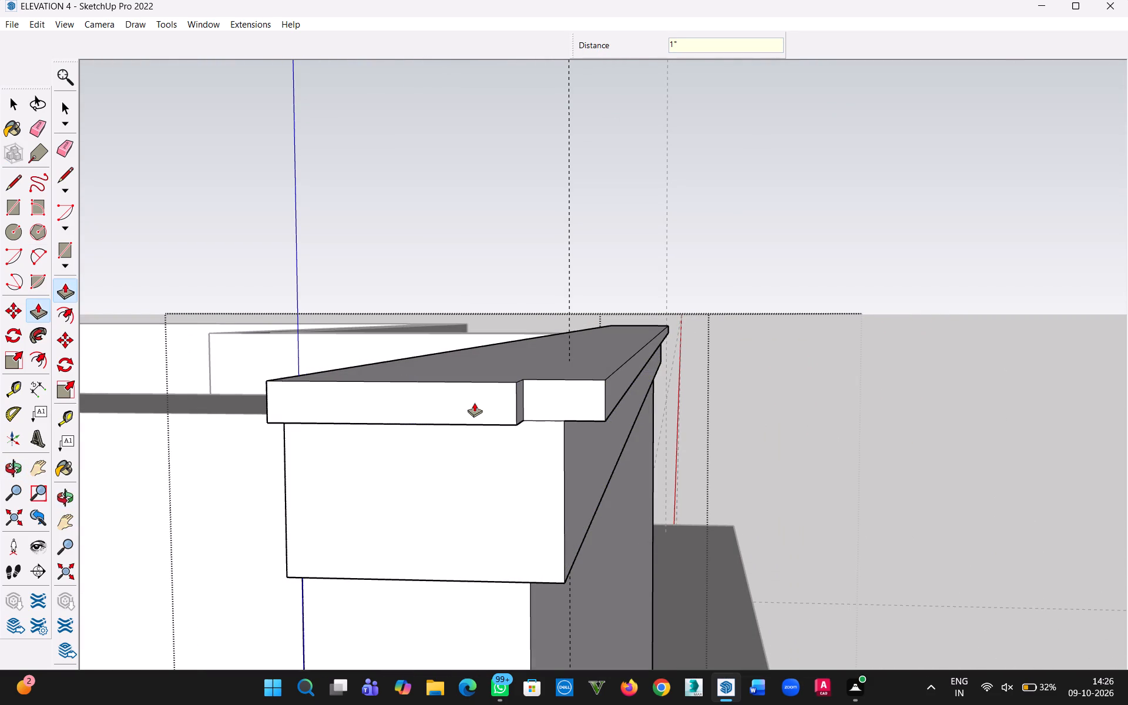
pyautogui.doubleClick(568, 409)
# Examine the front parapet's coping from both ends and close the parapet group.
pyautogui.moveTo(712, 477); pyautogui.dragTo(451, 458, button='middle')
pyautogui.scroll(-5, 701, 505)
pyautogui.press('h')
pyautogui.moveTo(822, 513); pyautogui.dragTo(0, 511)
pyautogui.moveTo(969, 480); pyautogui.dragTo(717, 480, button='middle')
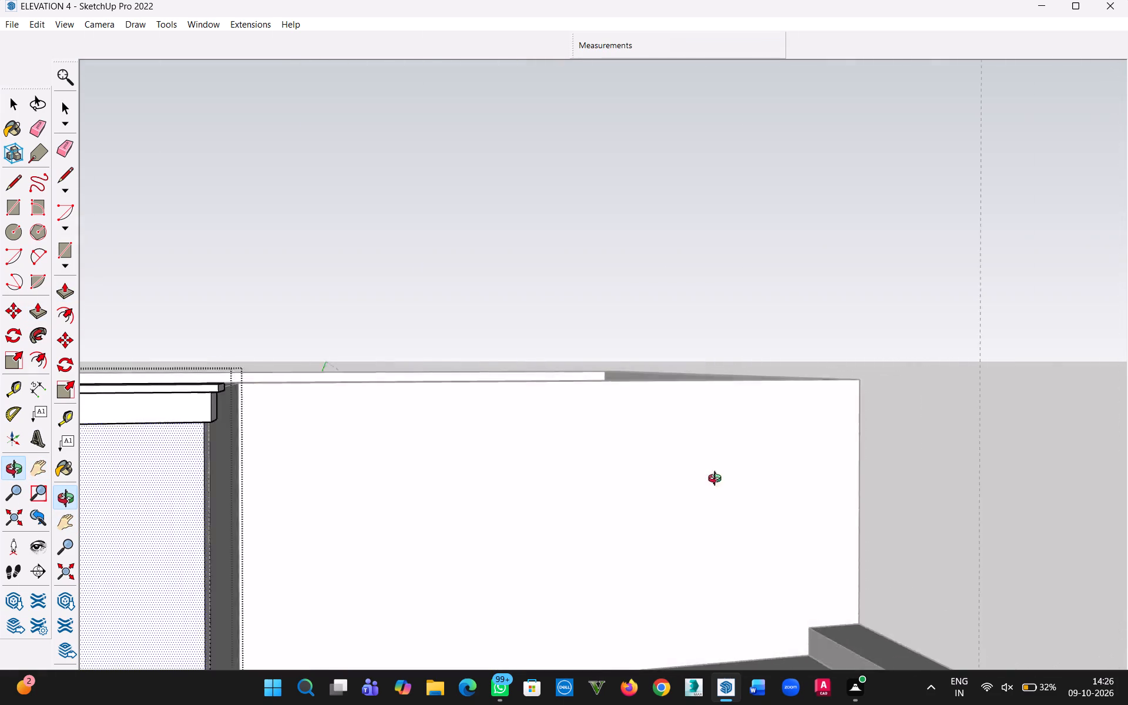
pyautogui.moveTo(717, 480); pyautogui.dragTo(764, 539, button='middle')
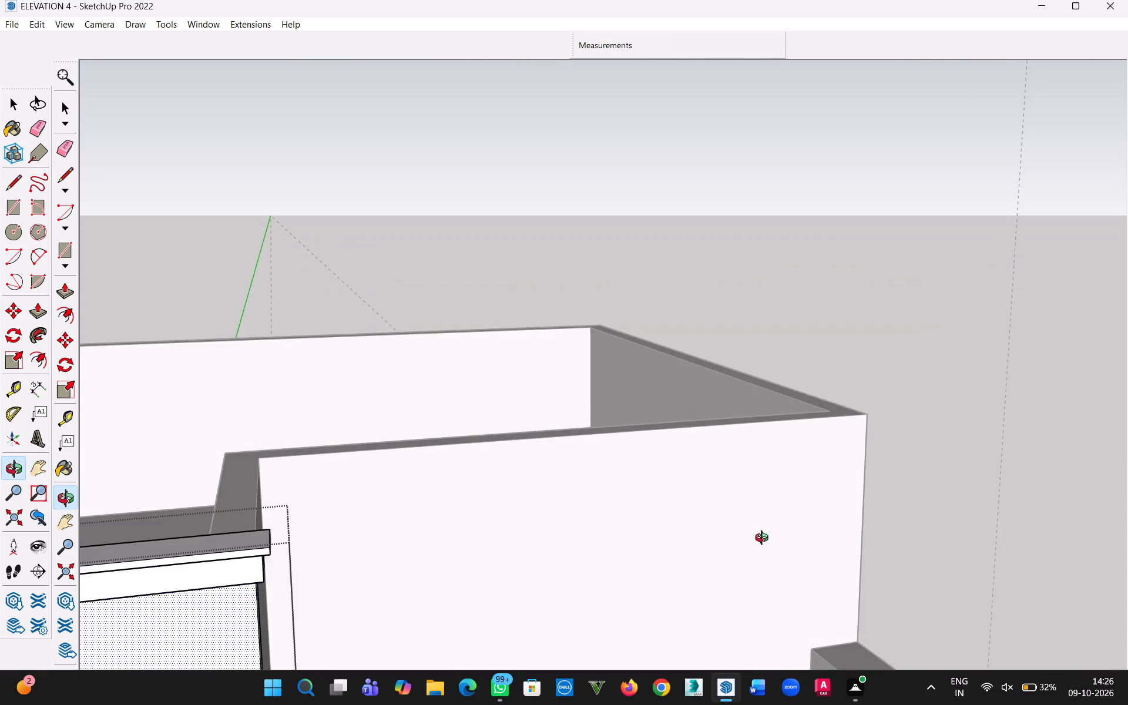
pyautogui.moveTo(764, 539); pyautogui.dragTo(738, 561, button='middle')
pyautogui.scroll(4, 188, 544)
pyautogui.moveTo(301, 573); pyautogui.dragTo(568, 553, button='middle')
pyautogui.scroll(-5, 555, 557)
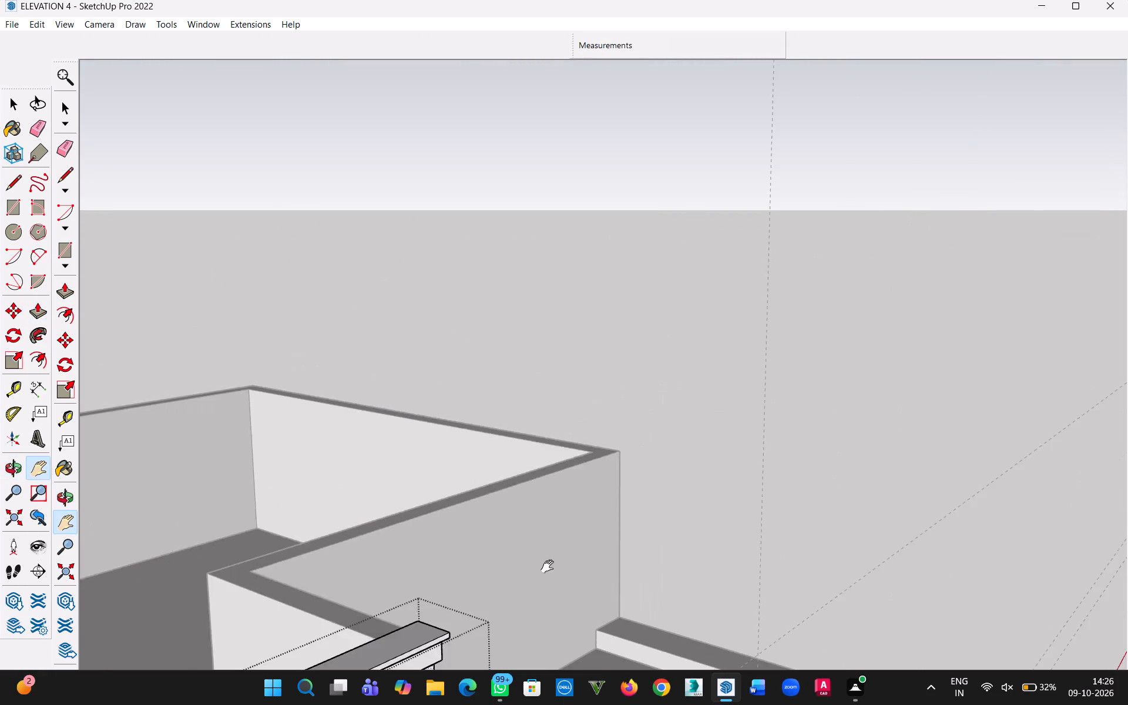
pyautogui.scroll(-7, 550, 567)
pyautogui.press('h')
pyautogui.moveTo(444, 579); pyautogui.dragTo(748, 341)
pyautogui.moveTo(712, 471); pyautogui.dragTo(845, 479, button='middle')
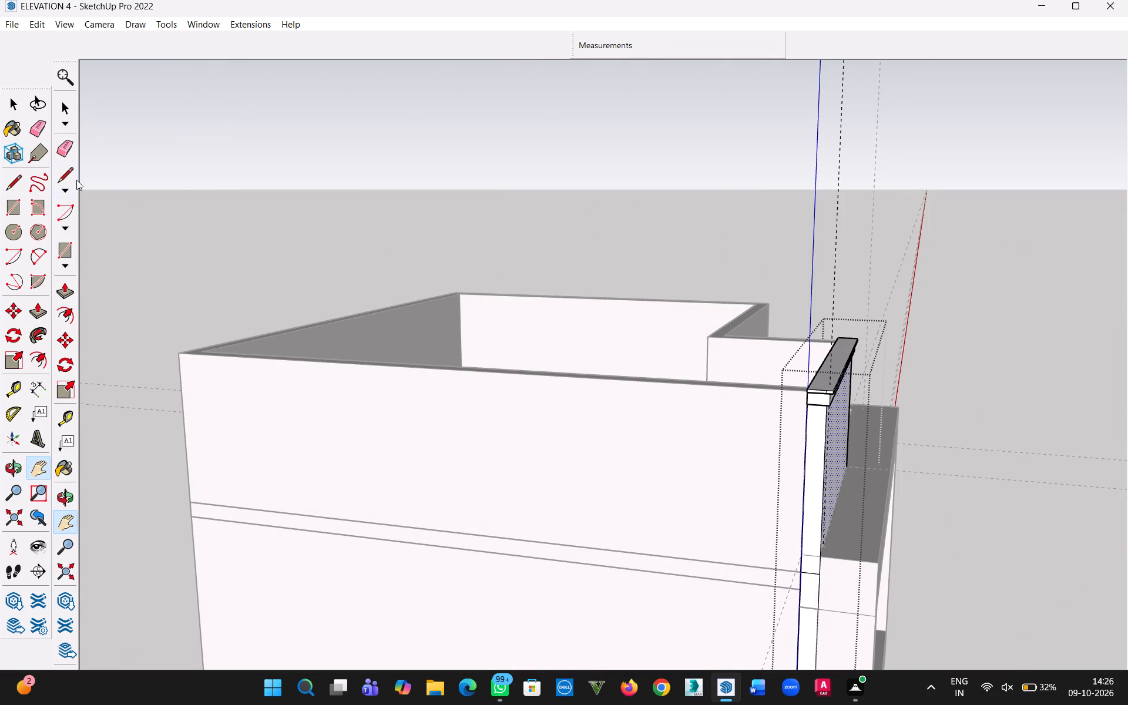
pyautogui.click(12, 115)
pyautogui.click(442, 227)
# Reopen the parapet group, delete the vertical seam edge on the cap's end face, and close the group.
pyautogui.scroll(7, 851, 399)
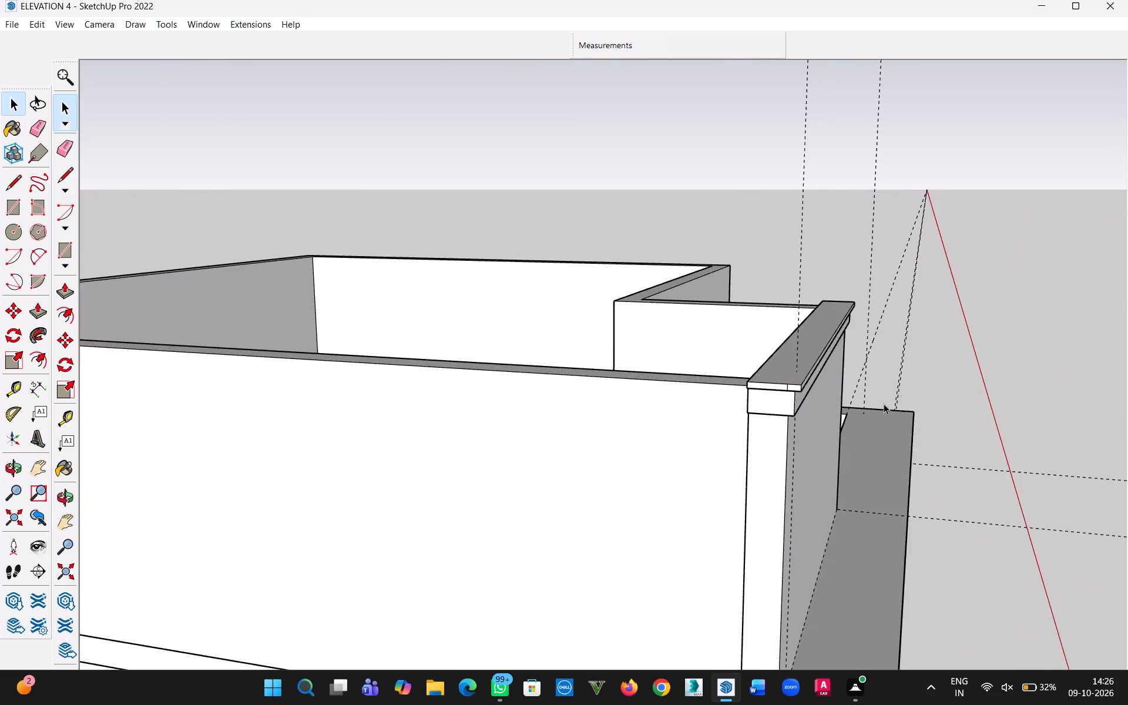
pyautogui.scroll(4, 884, 404)
pyautogui.scroll(-13, 575, 360)
pyautogui.moveTo(415, 365); pyautogui.dragTo(591, 413, button='middle')
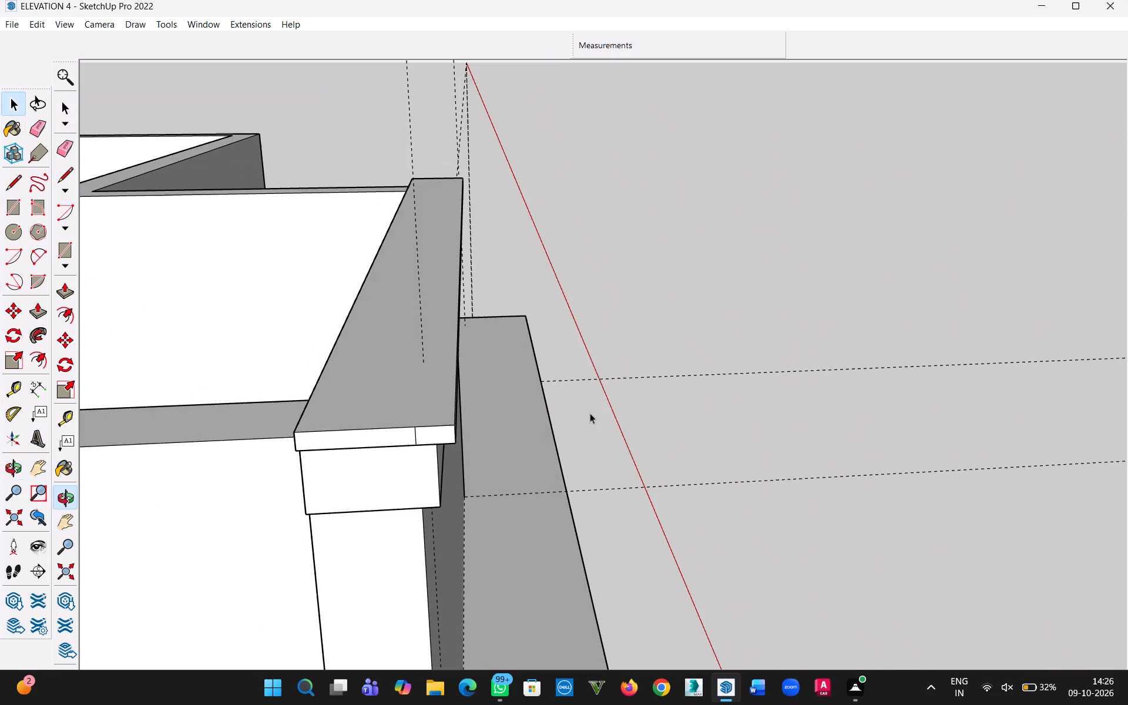
pyautogui.click(415, 436)
pyautogui.scroll(-2, 482, 476)
pyautogui.scroll(6, 404, 465)
pyautogui.doubleClick(426, 464)
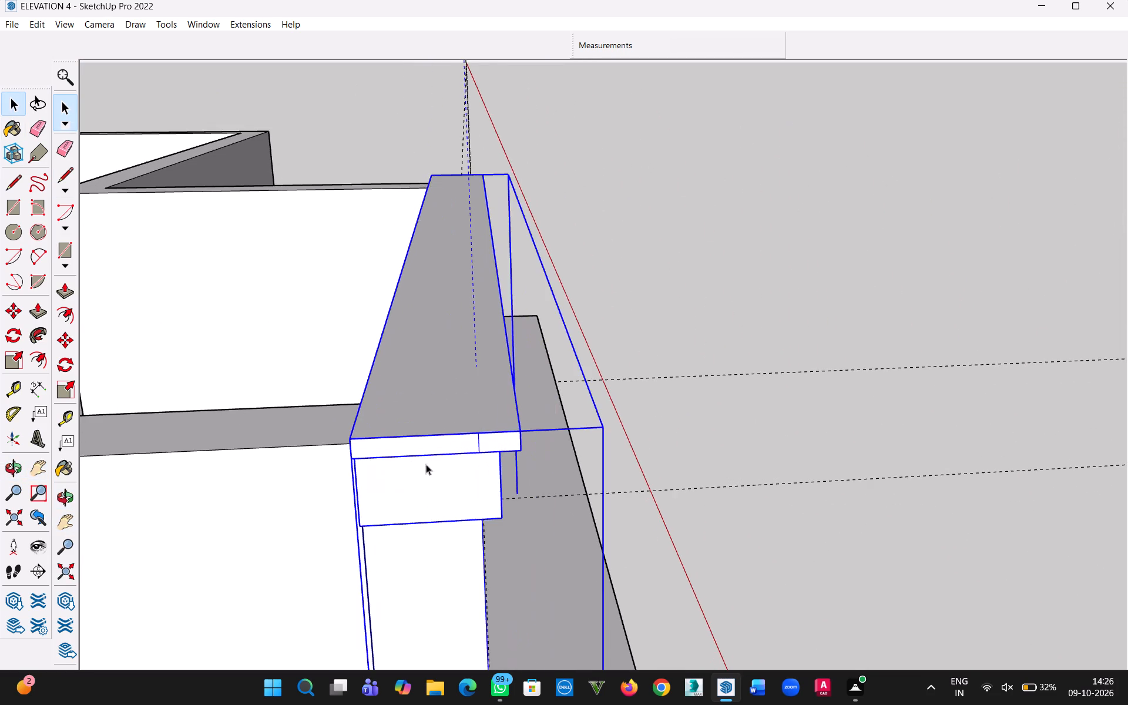
pyautogui.scroll(5, 480, 451)
pyautogui.click(476, 444)
pyautogui.click(477, 445)
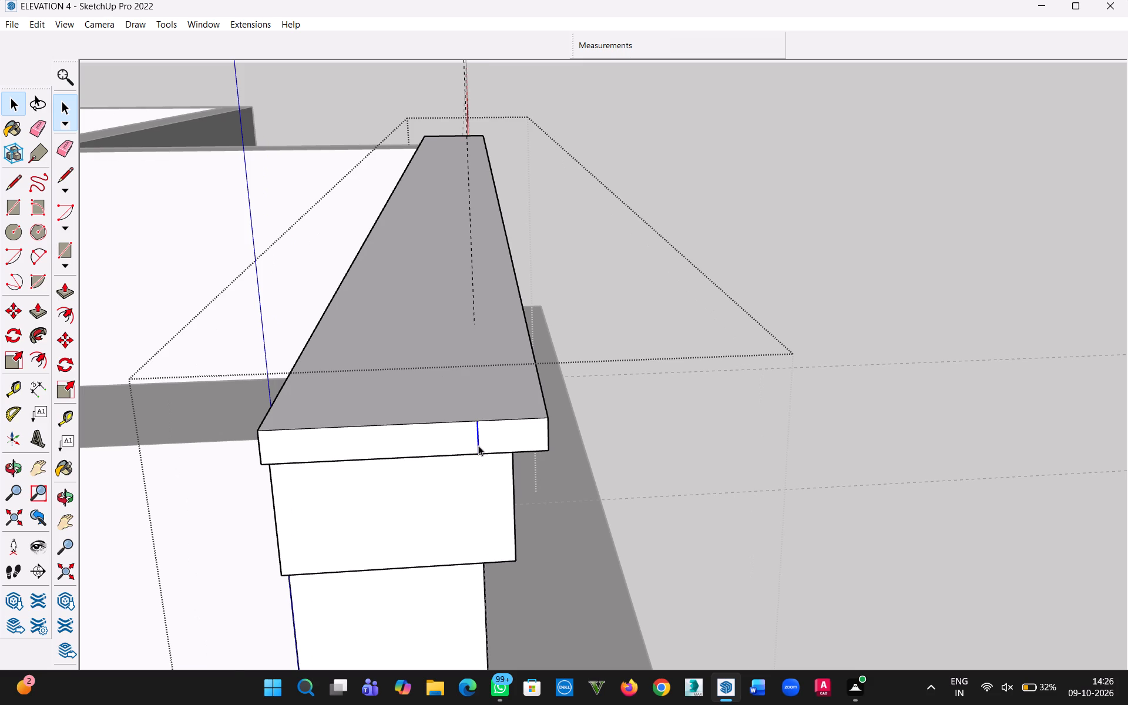
pyautogui.scroll(-4, 499, 498)
pyautogui.press('Delete')
pyautogui.moveTo(360, 489); pyautogui.dragTo(355, 489, button='middle')
pyautogui.moveTo(659, 477); pyautogui.dragTo(512, 482, button='middle')
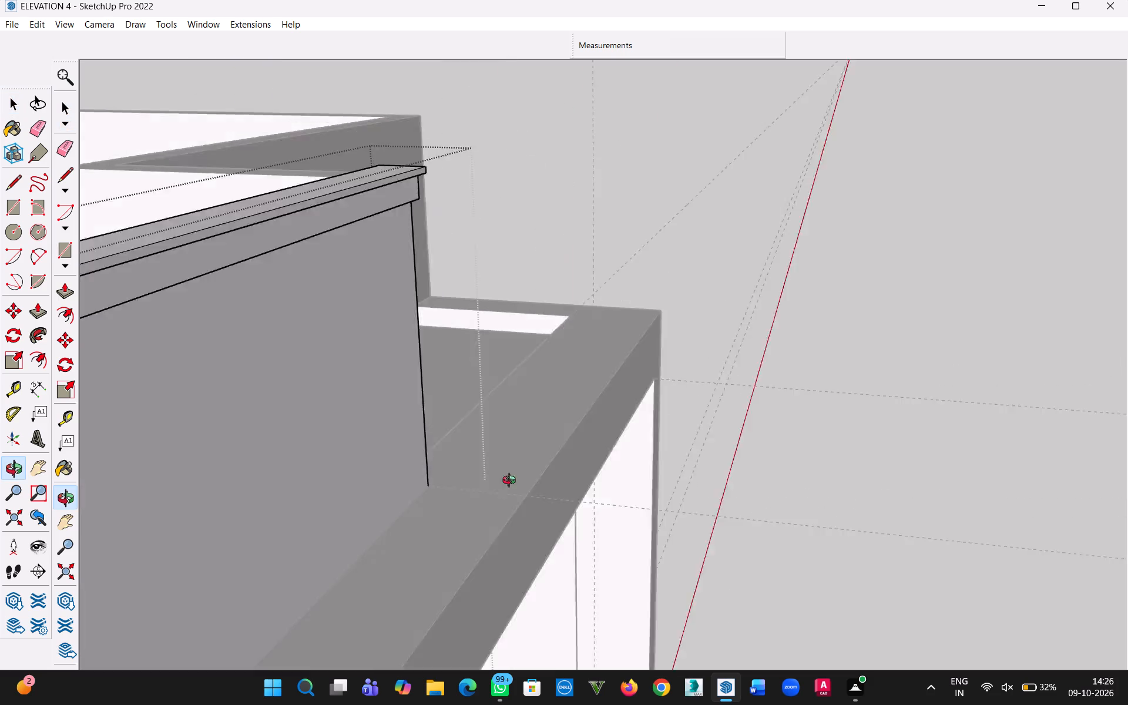
pyautogui.moveTo(512, 482); pyautogui.dragTo(442, 485, button='middle')
pyautogui.middleClick(442, 486)
pyautogui.scroll(-16, 399, 494)
pyautogui.click(345, 176)
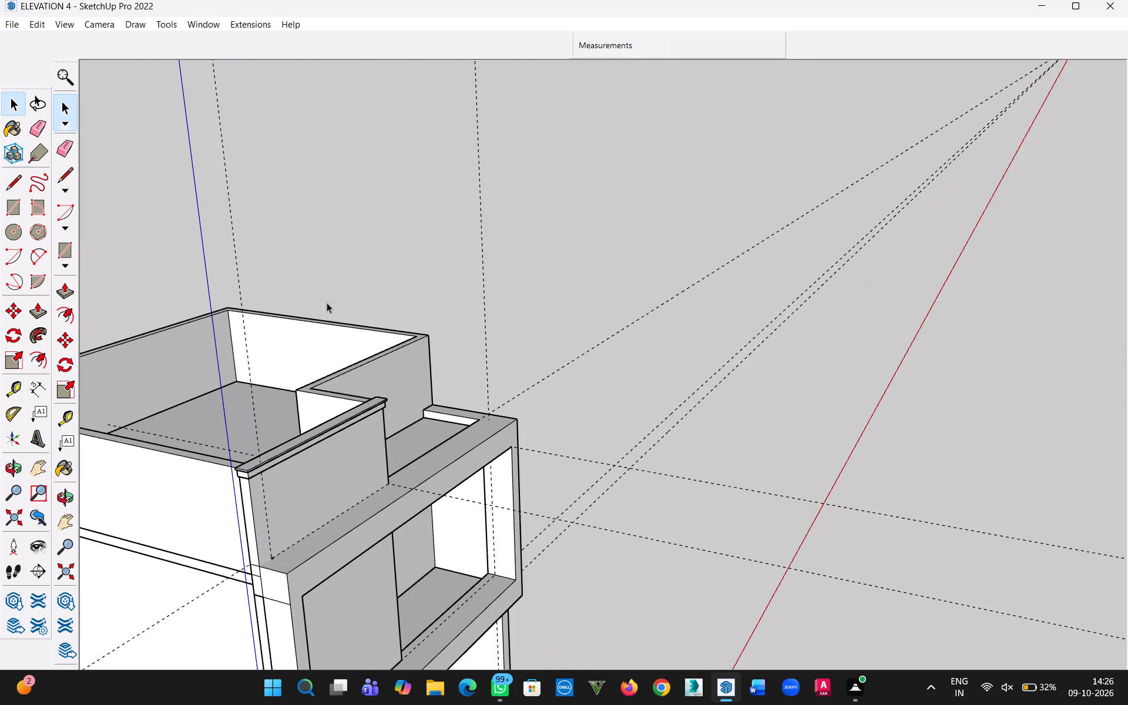
# Examine the roof parapets from the front, focusing on the recessed terrace corner beside the coping's end.
pyautogui.moveTo(290, 530); pyautogui.dragTo(105, 489, button='middle')
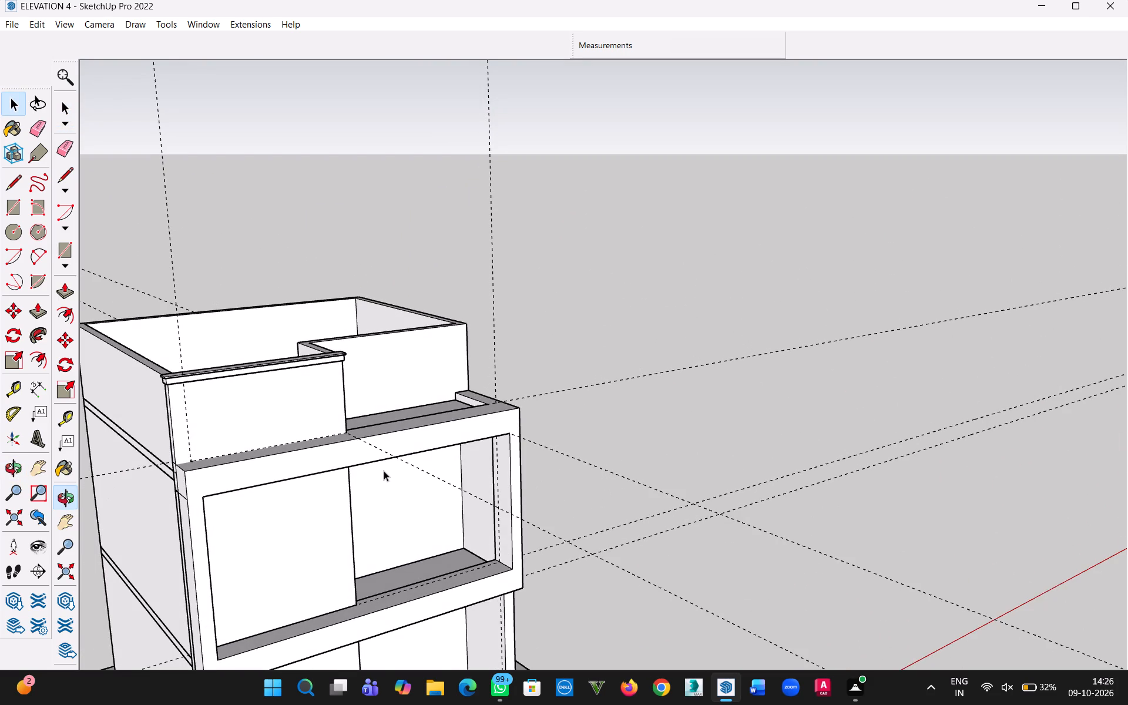
pyautogui.press('h')
pyautogui.moveTo(377, 478); pyautogui.dragTo(655, 456)
pyautogui.moveTo(677, 452); pyautogui.dragTo(517, 555, button='middle')
pyautogui.scroll(6, 618, 338)
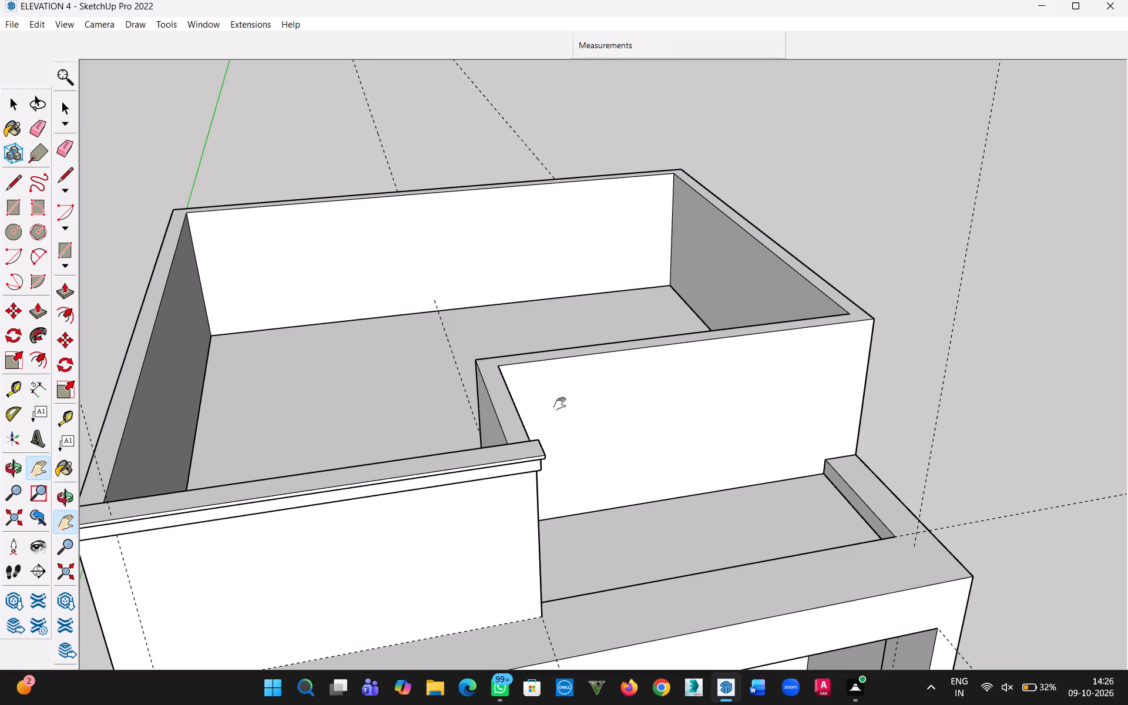
pyautogui.moveTo(559, 405); pyautogui.dragTo(421, 484, button='middle')
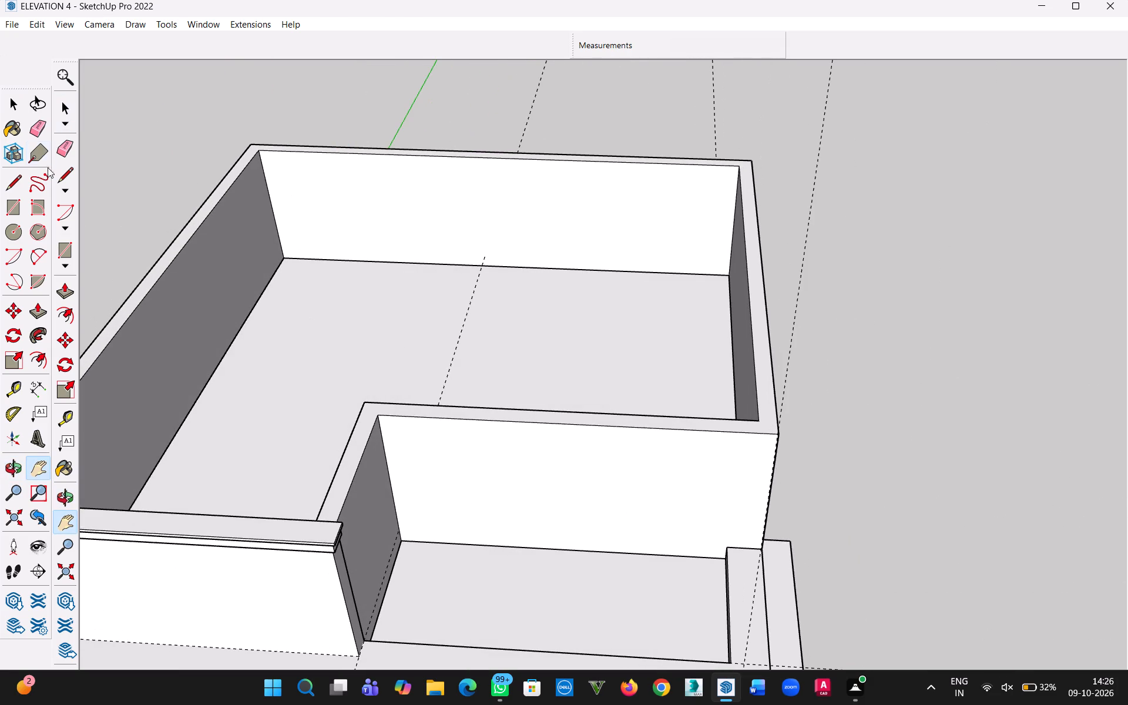
pyautogui.scroll(-5, 156, 190)
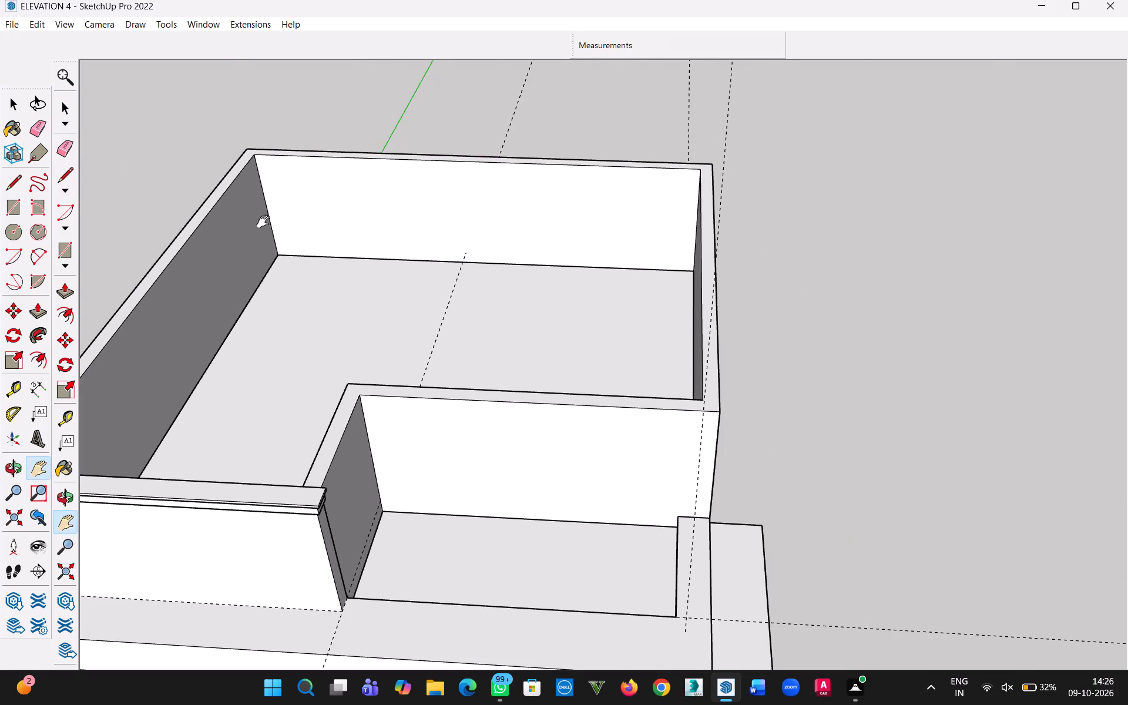
pyautogui.moveTo(321, 243); pyautogui.dragTo(354, 149, button='middle')
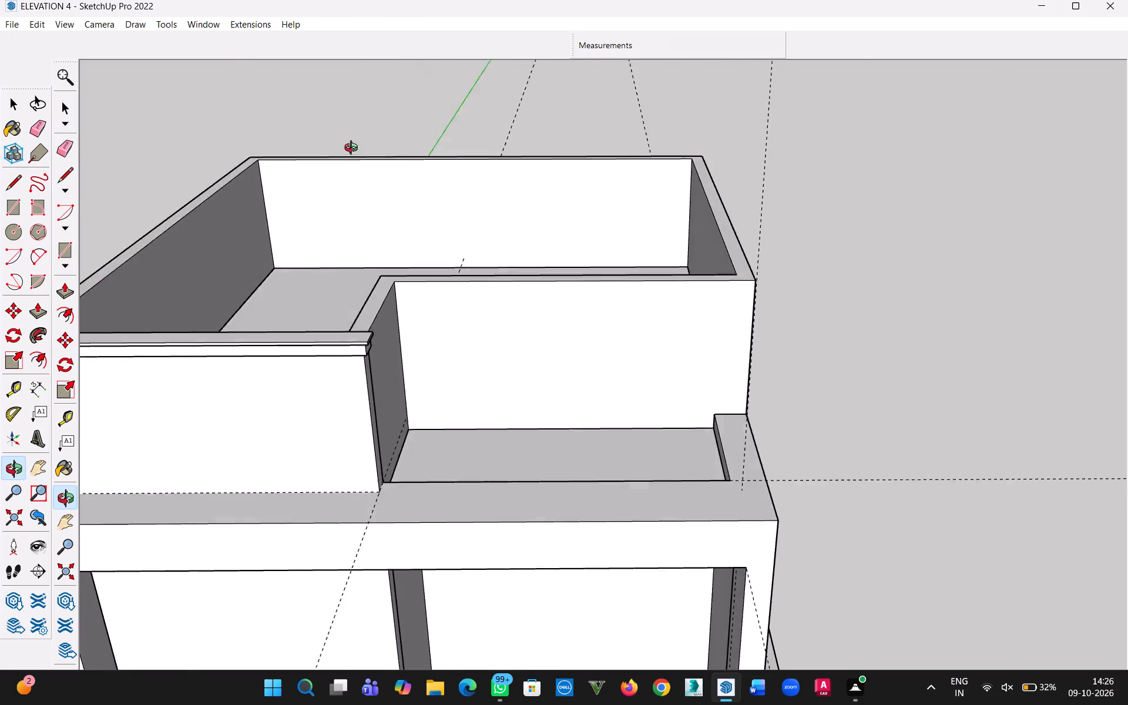
pyautogui.moveTo(354, 149); pyautogui.dragTo(330, 127, button='middle')
pyautogui.scroll(5, 365, 279)
pyautogui.moveTo(352, 300); pyautogui.dragTo(279, 220, button='middle')
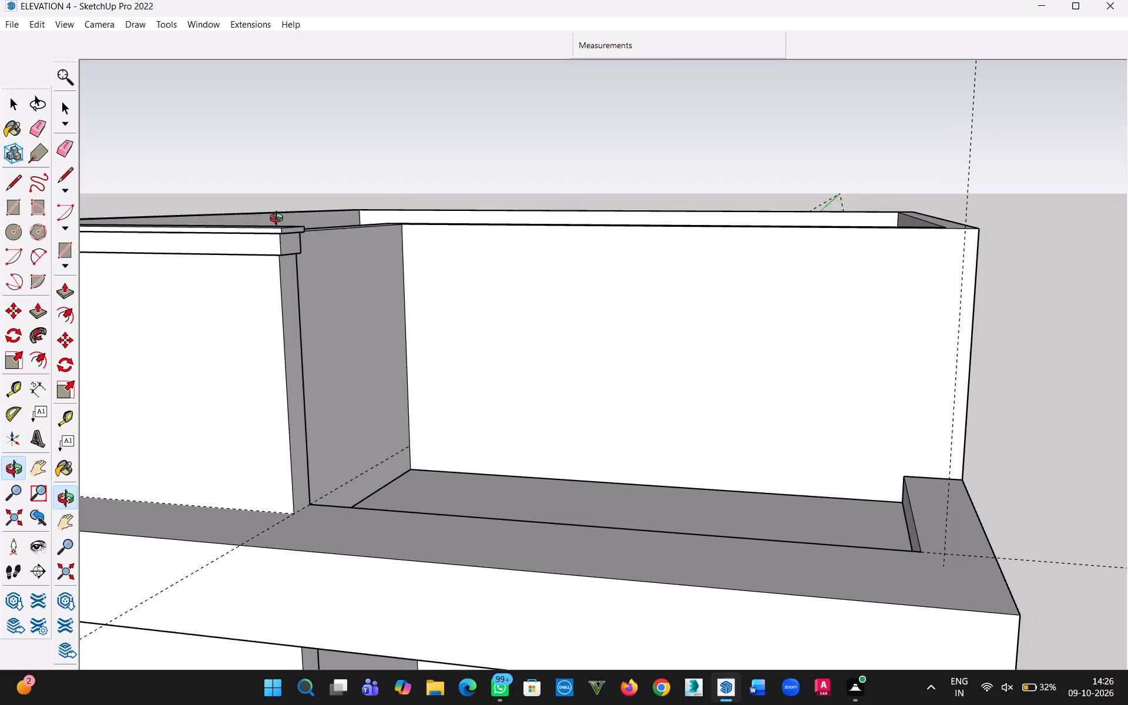
# Open the parapet group around the recessed terrace corner and Push/Pull its top face up 1".
pyautogui.moveTo(279, 220); pyautogui.dragTo(274, 216, button='middle')
pyautogui.click(21, 111)
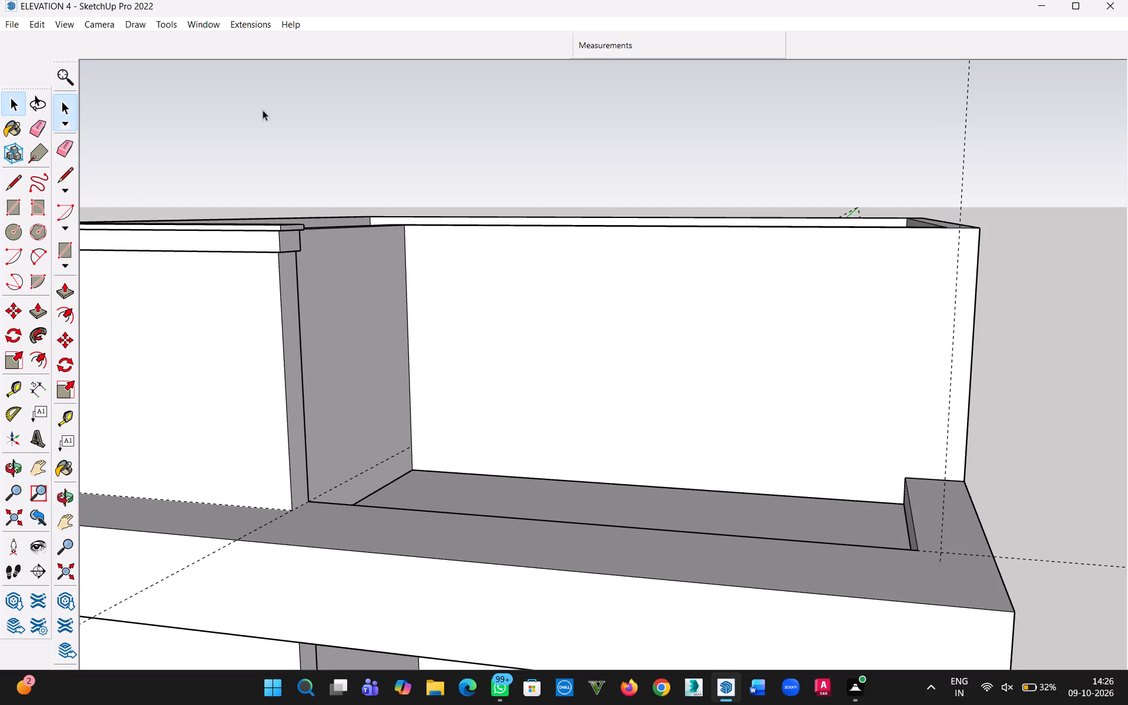
pyautogui.click(263, 110)
pyautogui.click(283, 246)
pyautogui.moveTo(352, 240); pyautogui.dragTo(99, 284, button='middle')
pyautogui.scroll(6, 256, 231)
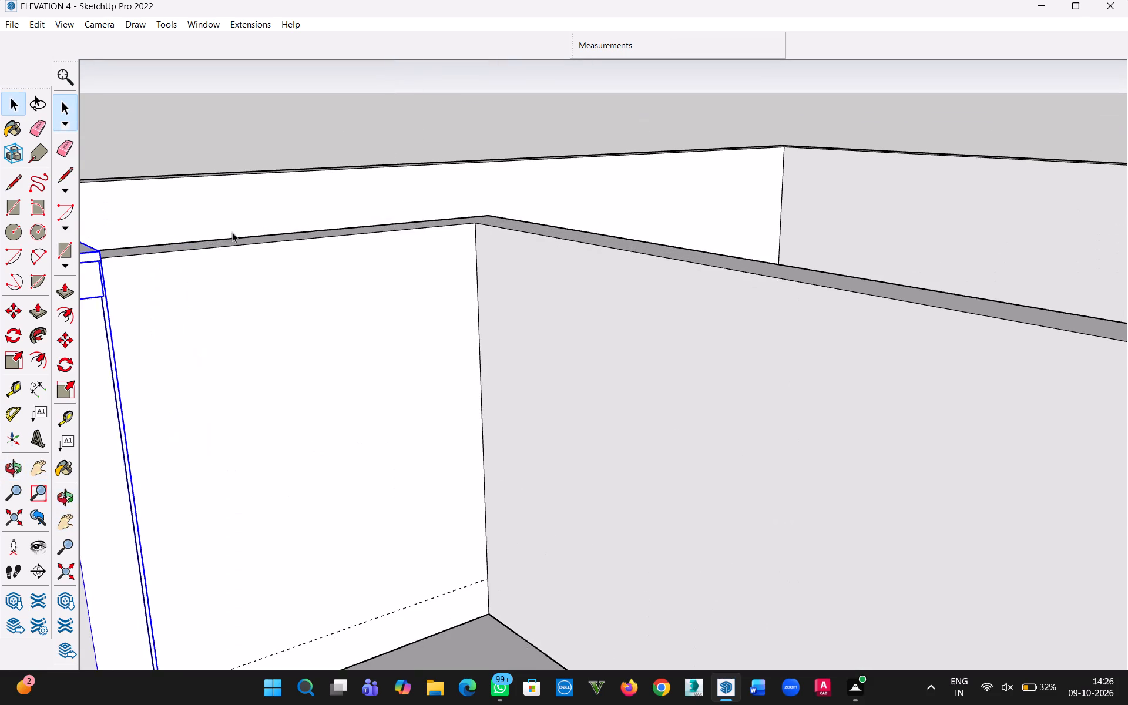
pyautogui.scroll(-7, 240, 270)
pyautogui.press('h')
pyautogui.moveTo(244, 287); pyautogui.dragTo(496, 254)
pyautogui.moveTo(544, 268); pyautogui.dragTo(380, 337, button='middle')
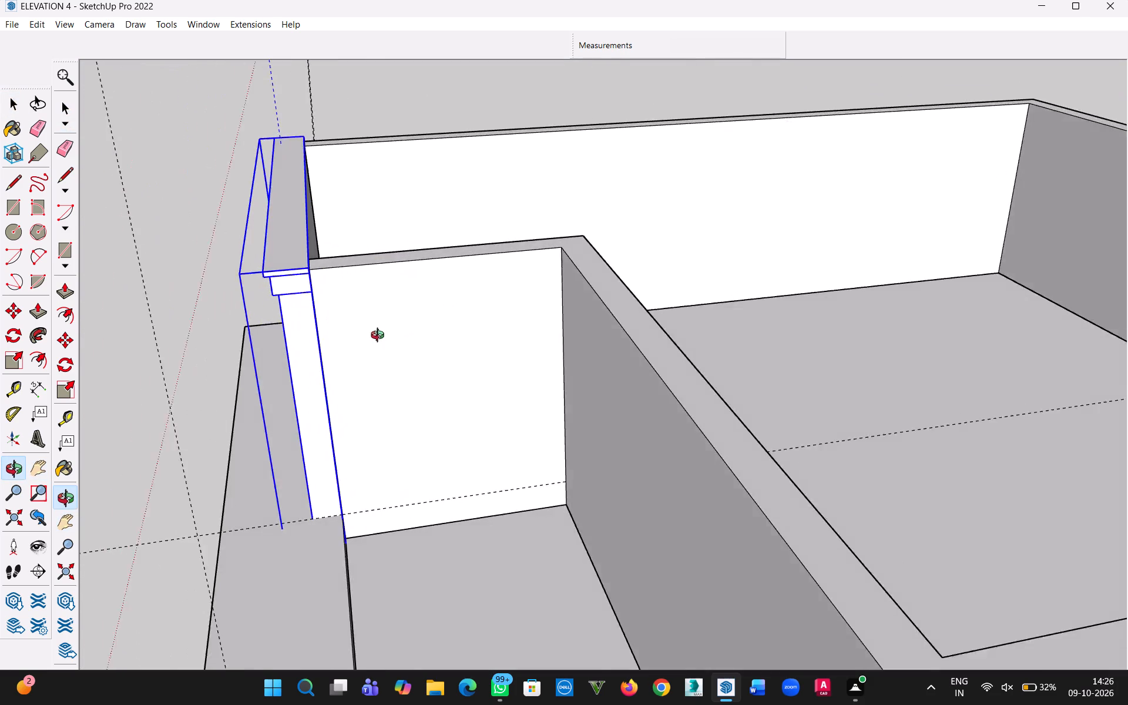
pyautogui.moveTo(380, 337); pyautogui.dragTo(348, 365, button='middle')
pyautogui.press('Escape')
pyautogui.click(455, 264)
pyautogui.doubleClick(433, 297)
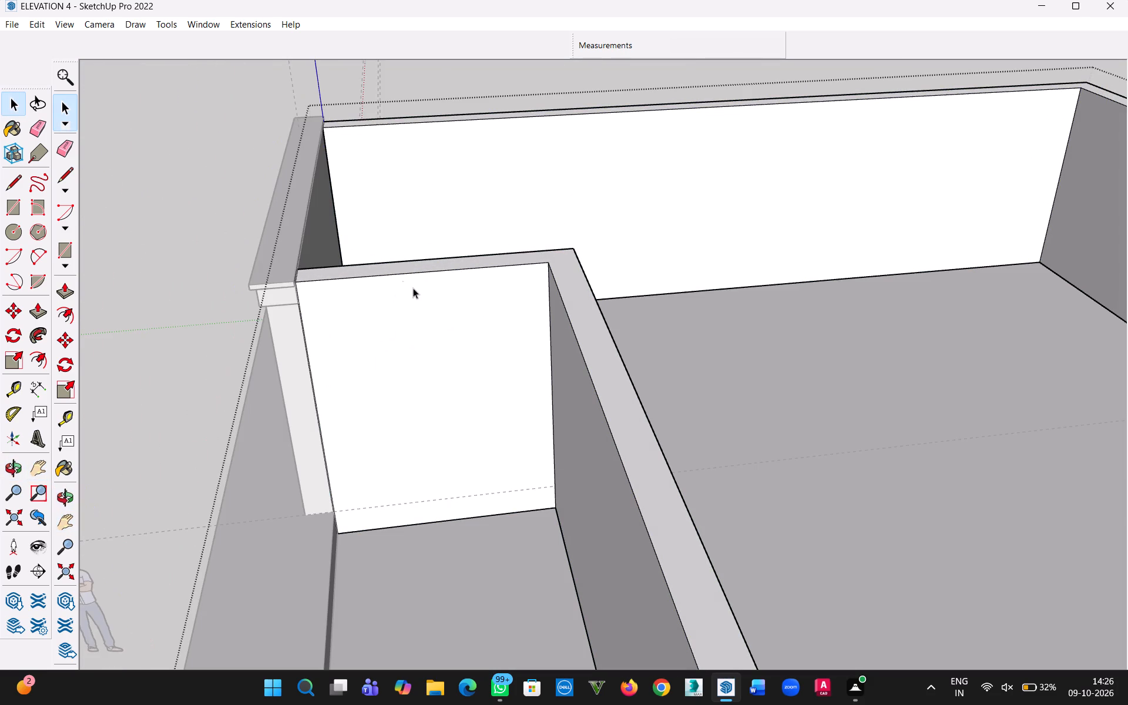
pyautogui.press('p')
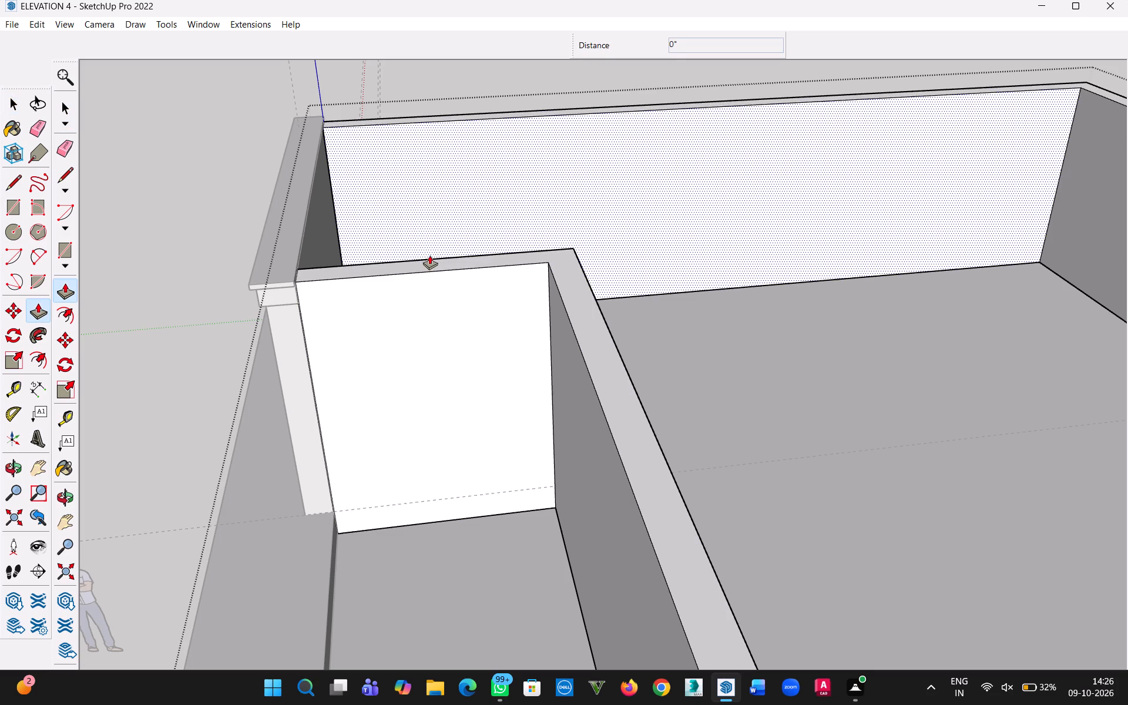
pyautogui.click(432, 260)
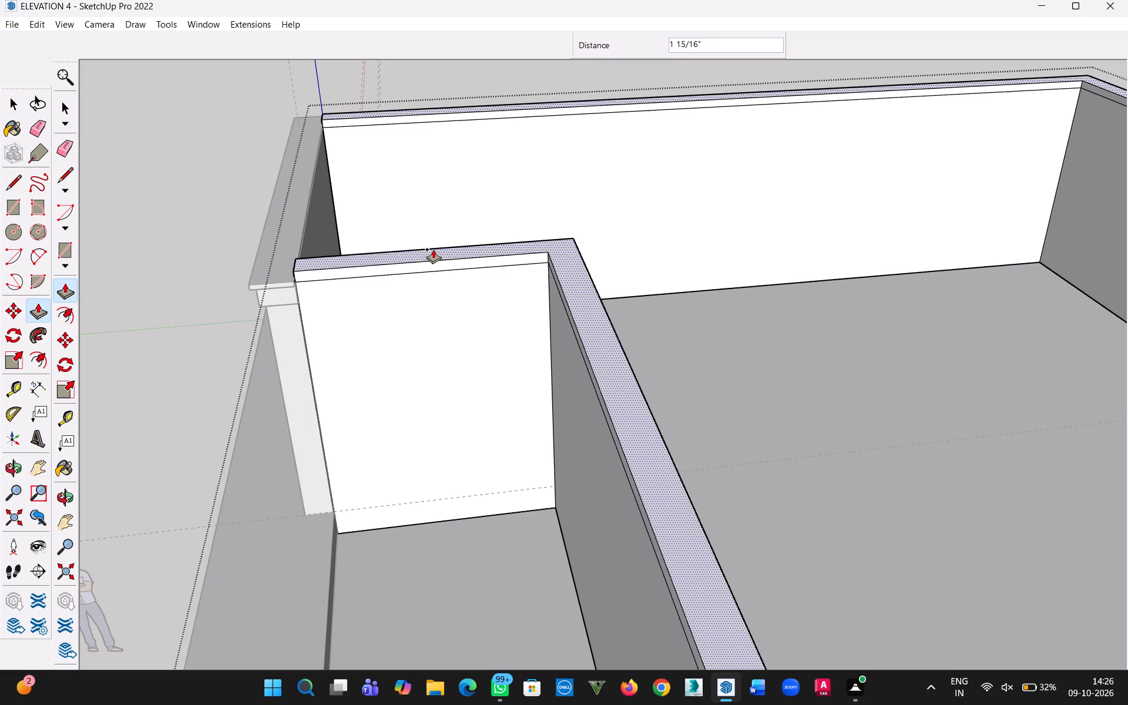
pyautogui.write('1"')
pyautogui.press('Return')
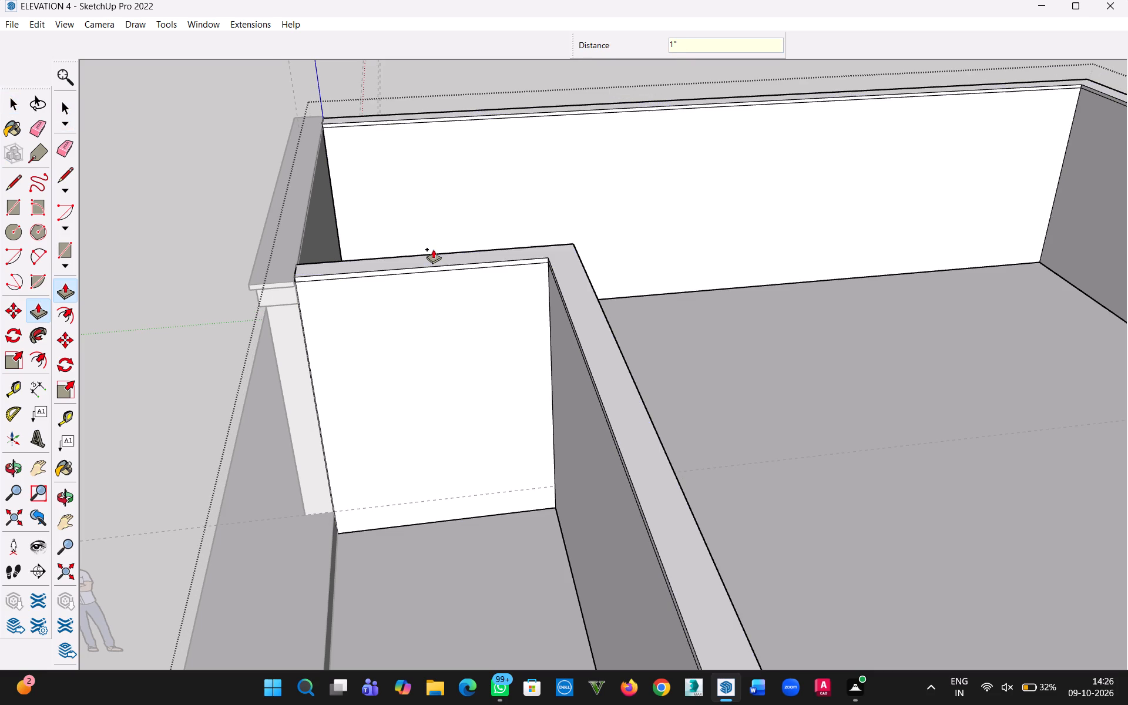
# Push/Pull the narrow top strips on both terrace-side faces of the parapet outward 1" where they meet at the corner.
pyautogui.scroll(8, 482, 255)
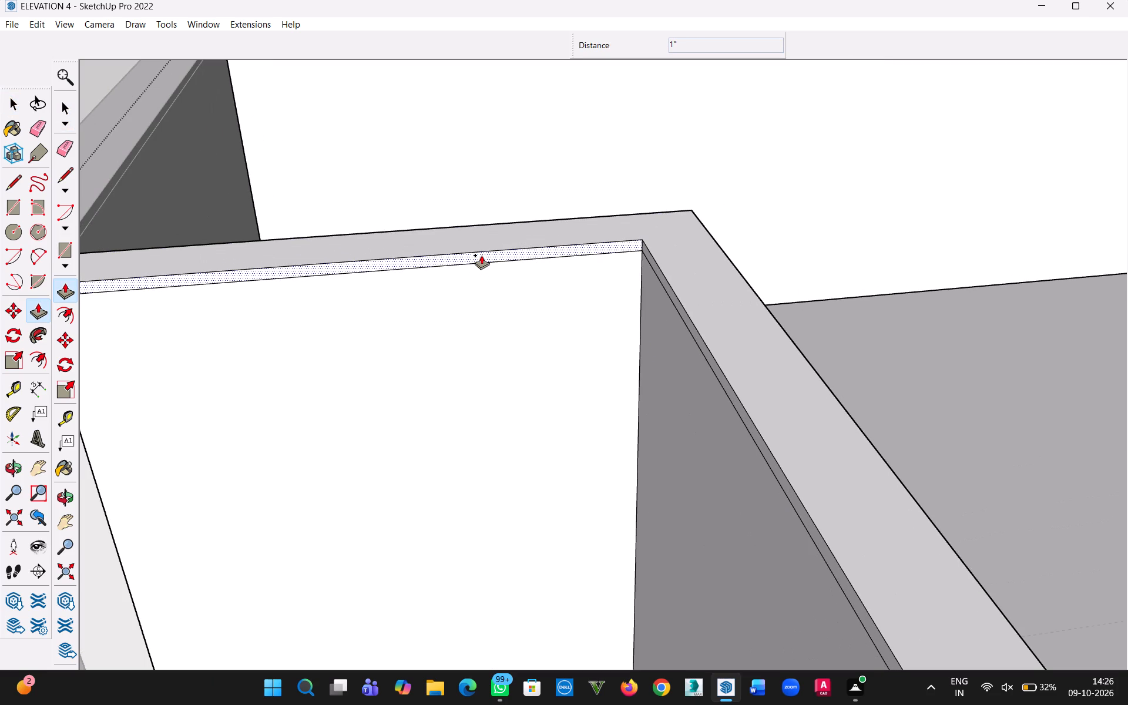
pyautogui.click(482, 253)
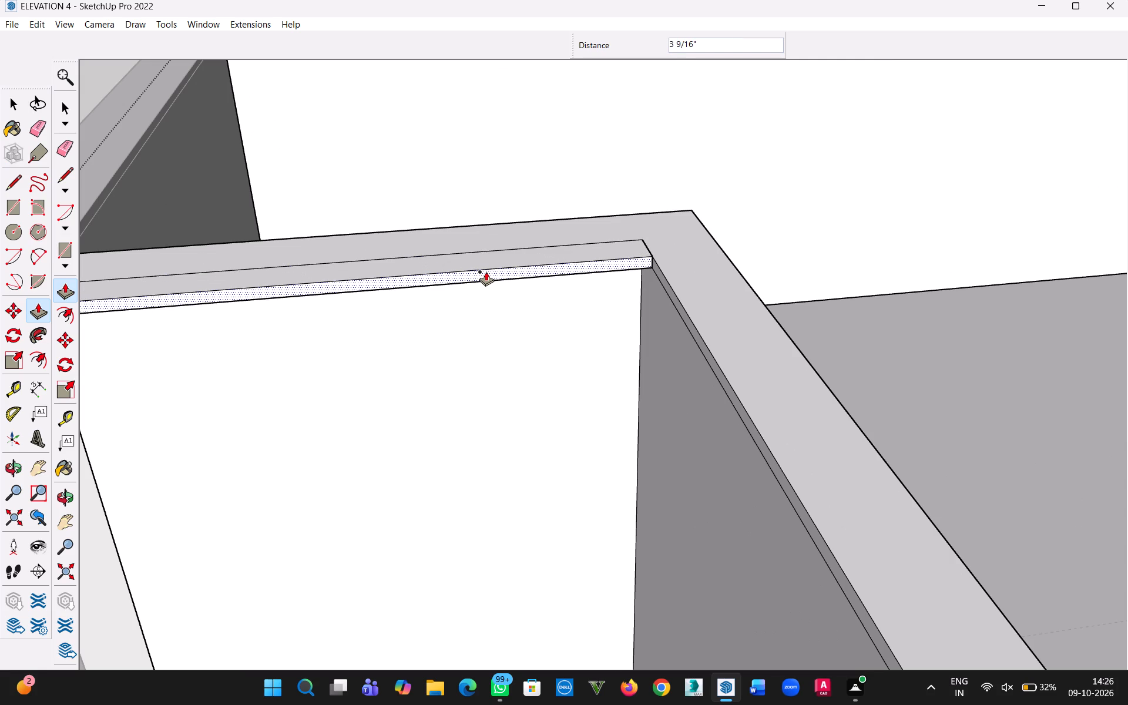
pyautogui.write('1"')
pyautogui.press('Return')
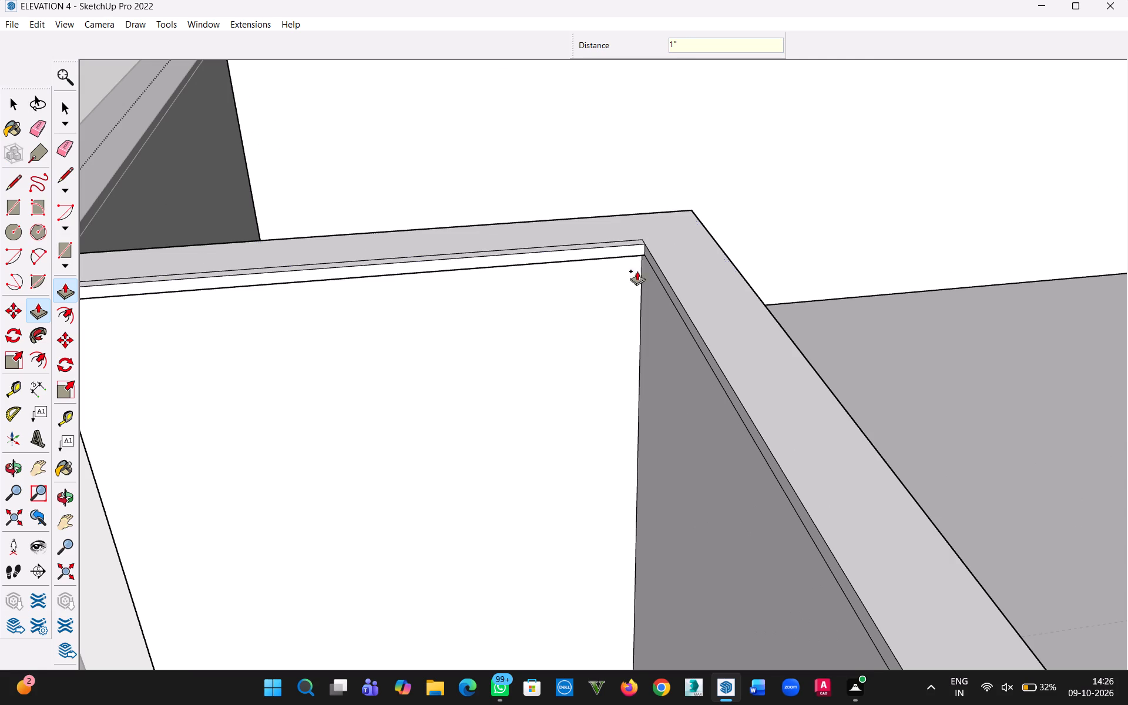
pyautogui.scroll(5, 646, 313)
pyautogui.click(702, 291)
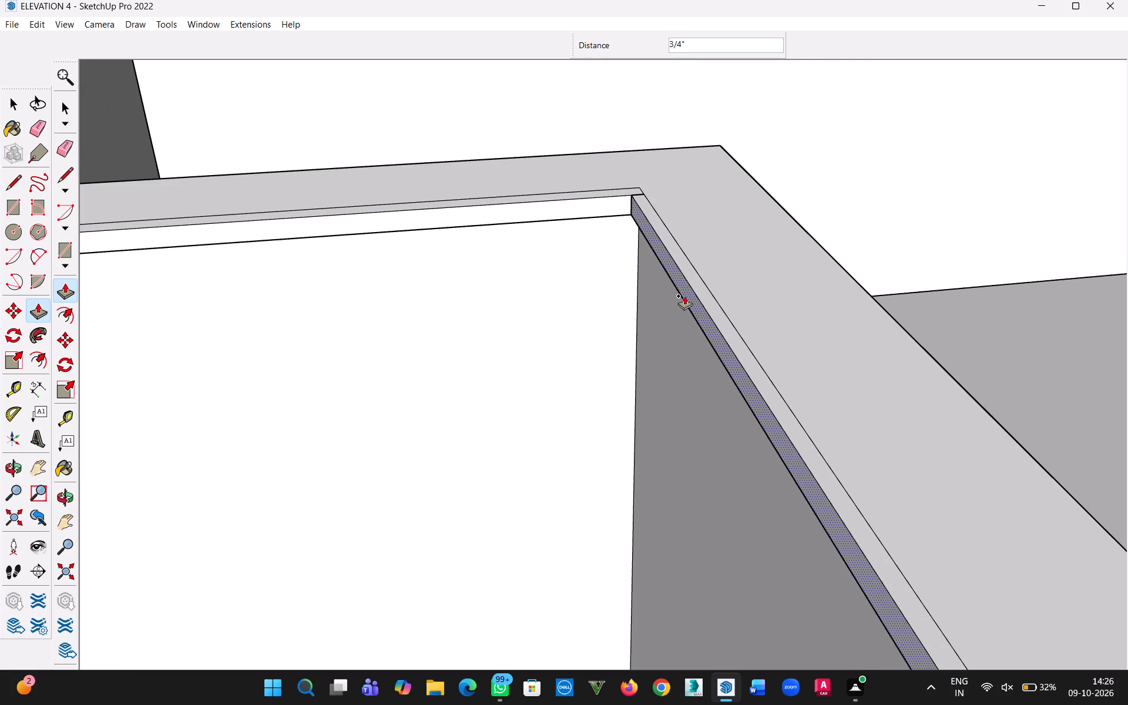
pyautogui.press('1')
pyautogui.hotkey('shift', '"')
pyautogui.press('Return')
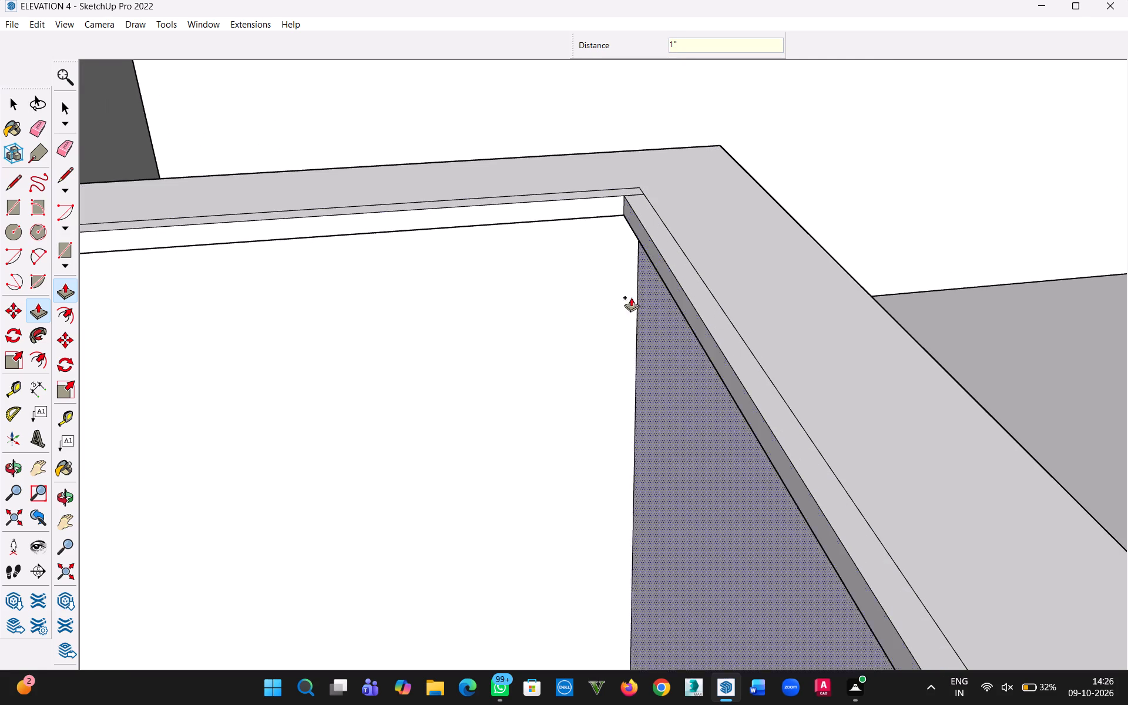
pyautogui.scroll(-3, 377, 255)
pyautogui.scroll(-2, 258, 263)
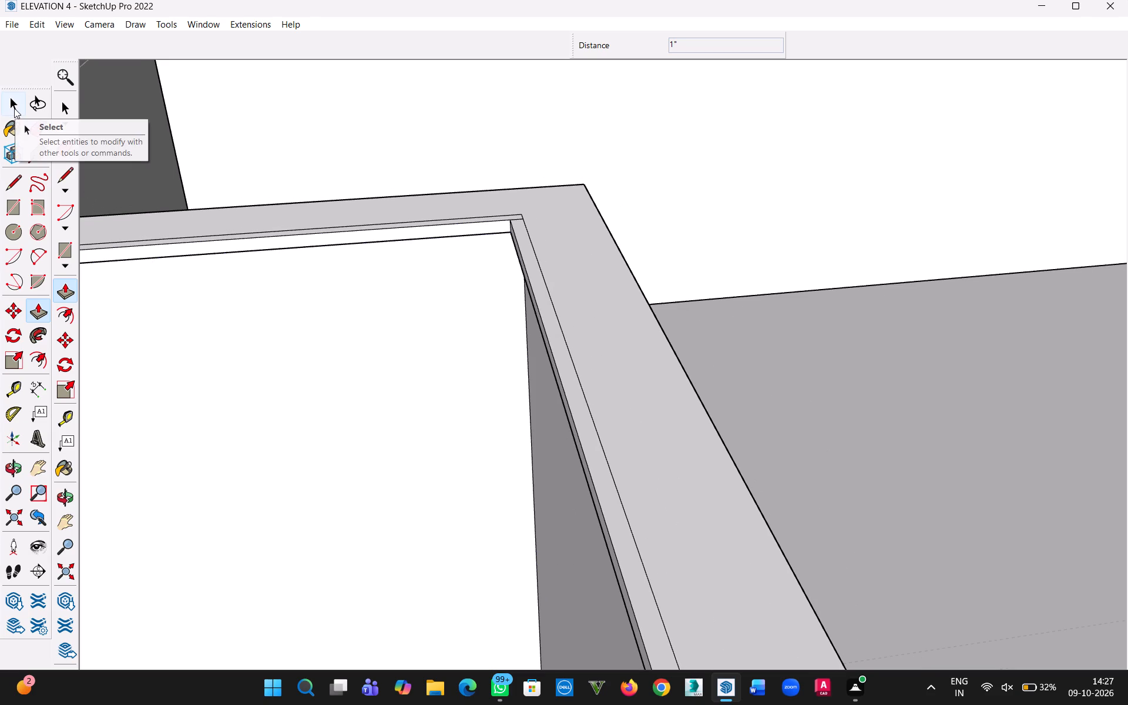
pyautogui.hotkey('ctrl', 'z')
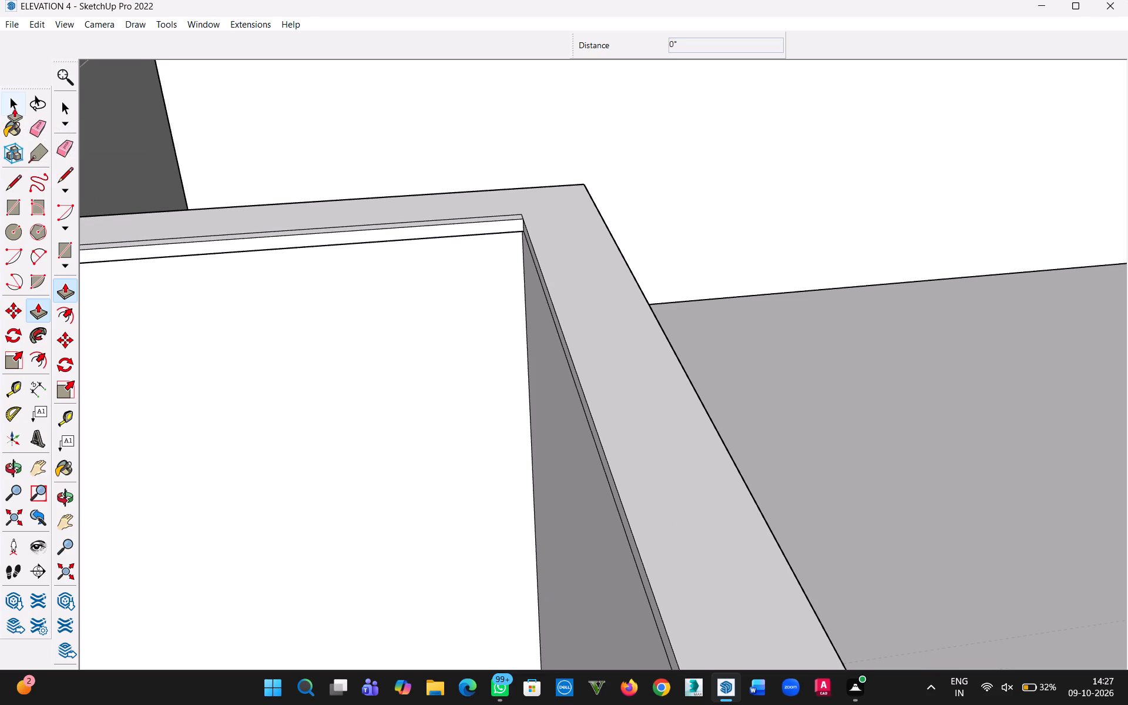
pyautogui.hotkey('ctrl', 'y')
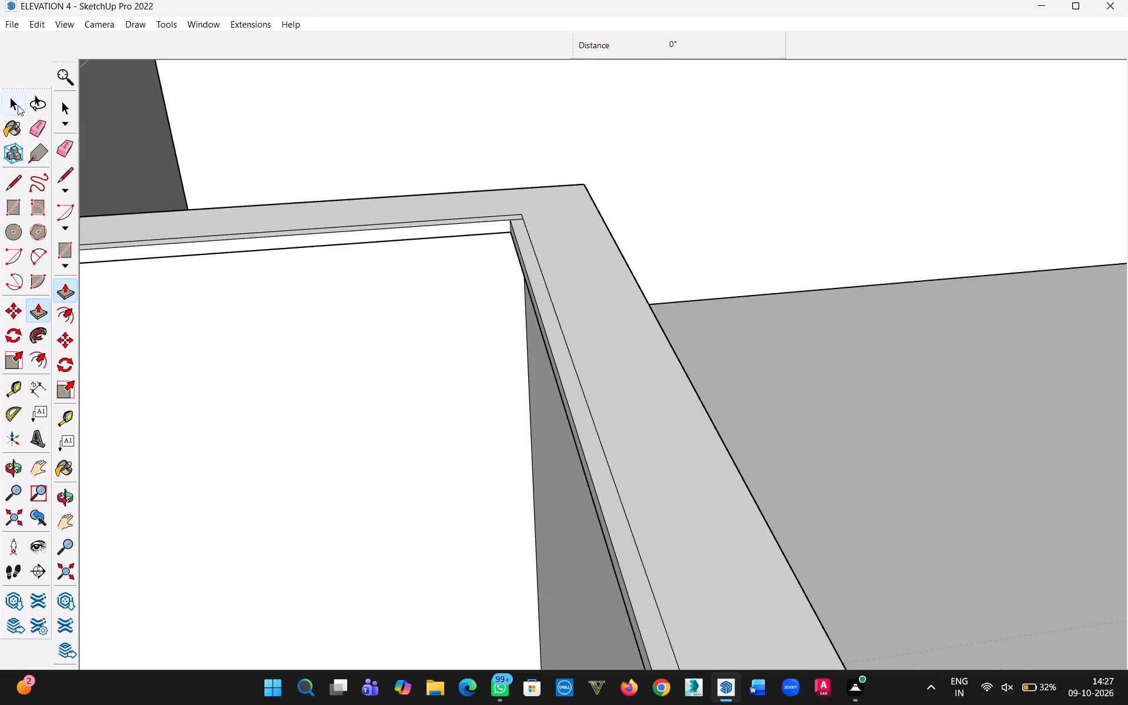
# Delete the short seam edges on the underside and top of the projecting strips at the terrace's inner corner.
pyautogui.click(18, 105)
pyautogui.click(257, 297)
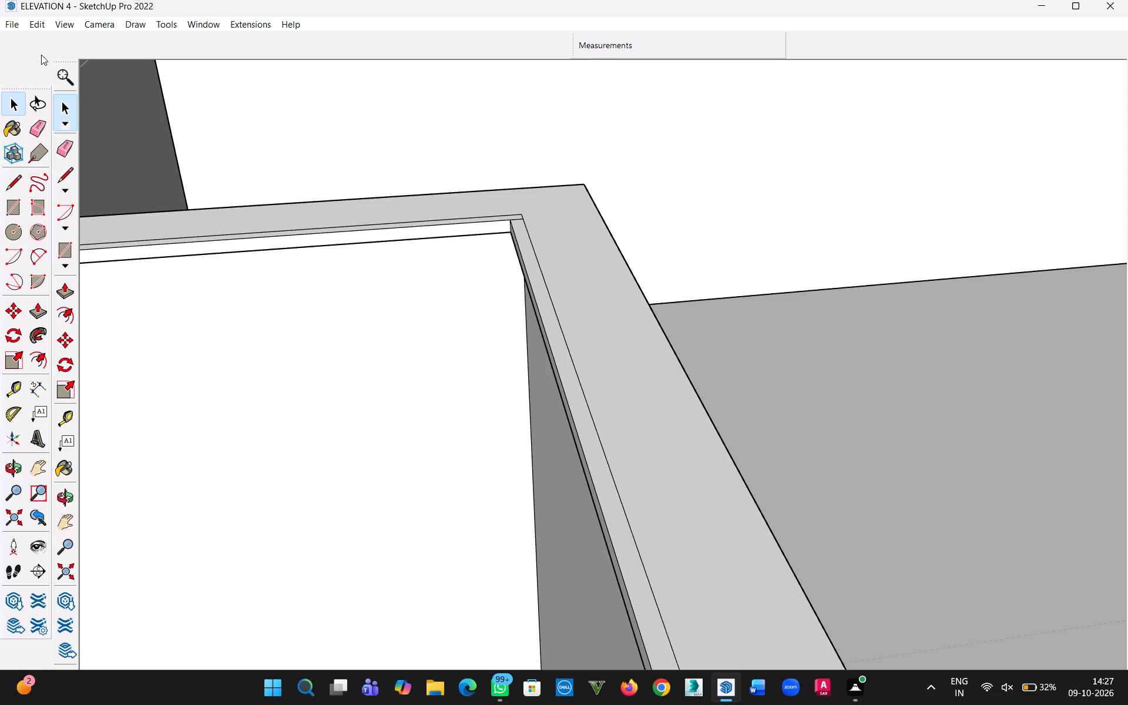
pyautogui.click(203, 125)
pyautogui.moveTo(315, 263); pyautogui.dragTo(402, 20, button='middle')
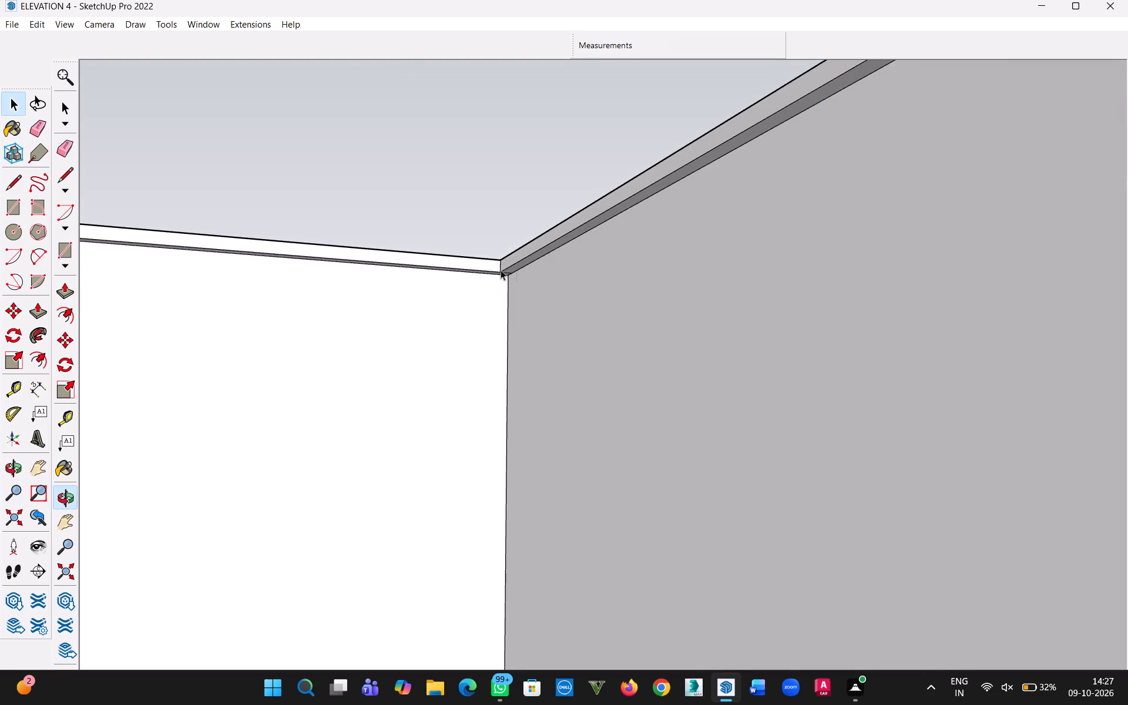
pyautogui.scroll(12, 519, 272)
pyautogui.click(467, 266)
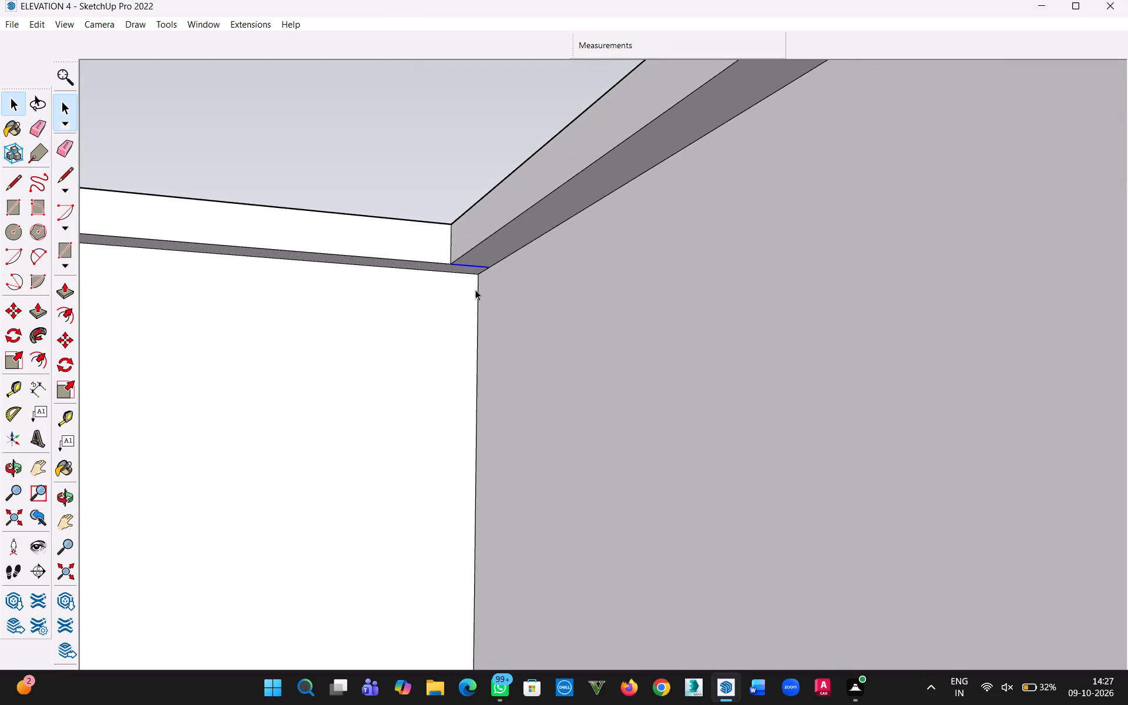
pyautogui.scroll(-1, 475, 291)
pyautogui.press('Delete')
pyautogui.scroll(-4, 477, 293)
pyautogui.moveTo(482, 264); pyautogui.dragTo(511, 434, button='middle')
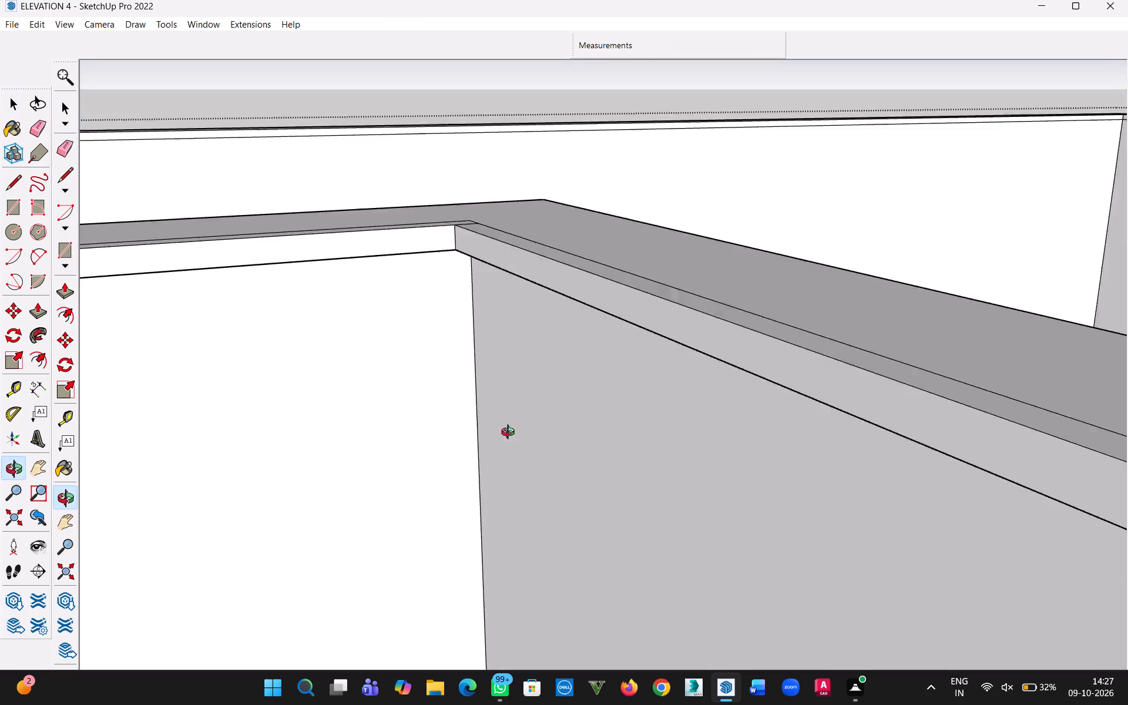
pyautogui.moveTo(511, 434); pyautogui.dragTo(518, 524, button='middle')
pyautogui.scroll(5, 508, 206)
pyautogui.click(439, 210)
pyautogui.scroll(-8, 465, 266)
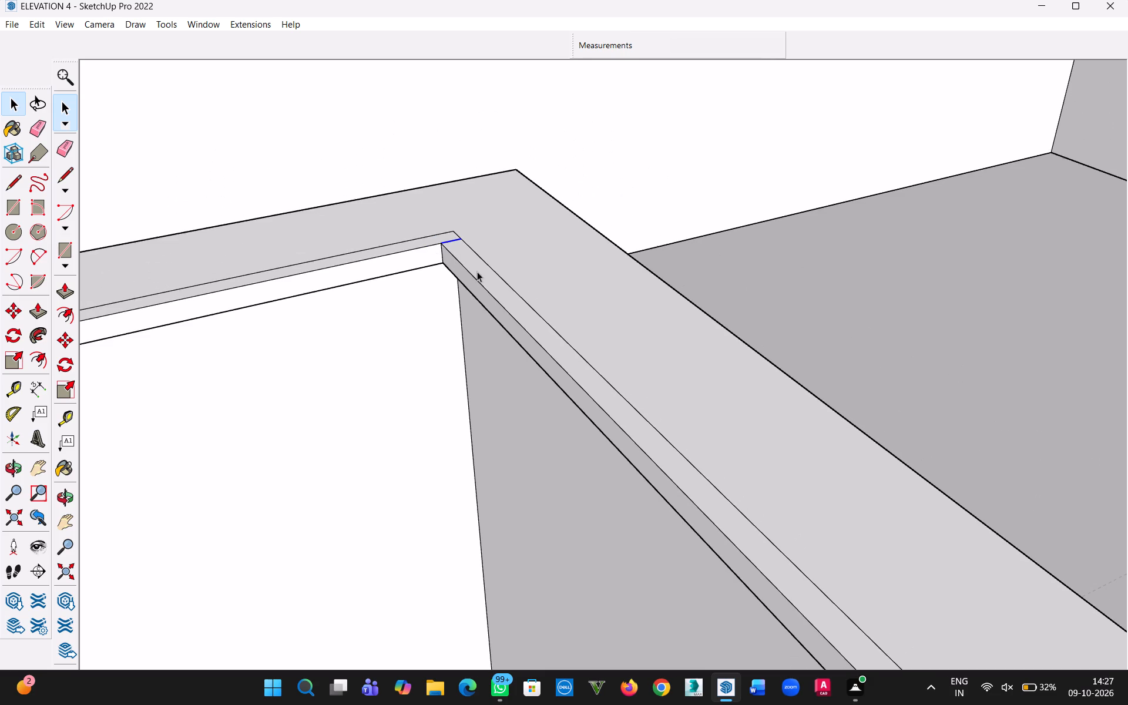
pyautogui.press('Delete')
# Repeat the 1" Push/Pull on the top strip of the parapet's outer side face and on its small end piece at the corner.
pyautogui.scroll(-12, 505, 285)
pyautogui.press('h')
pyautogui.moveTo(687, 351); pyautogui.dragTo(210, 0)
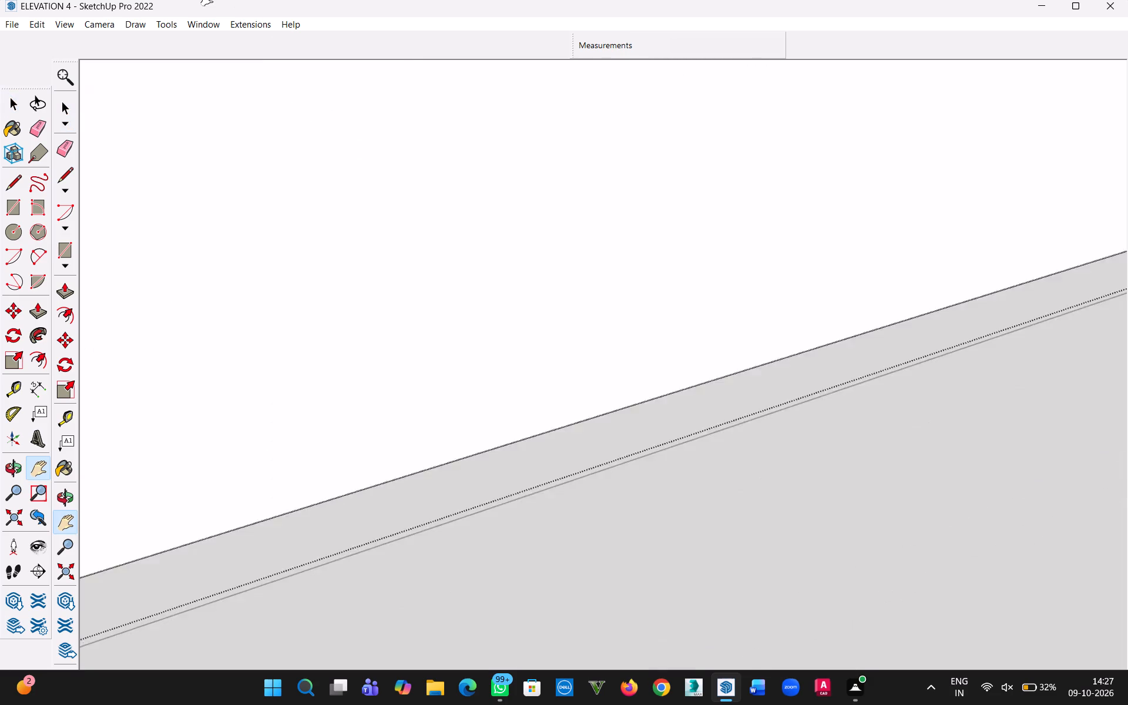
pyautogui.moveTo(210, 0); pyautogui.dragTo(300, 62)
pyautogui.scroll(-14, 303, 88)
pyautogui.scroll(-6, 327, 233)
pyautogui.moveTo(262, 189); pyautogui.dragTo(333, 271, button='middle')
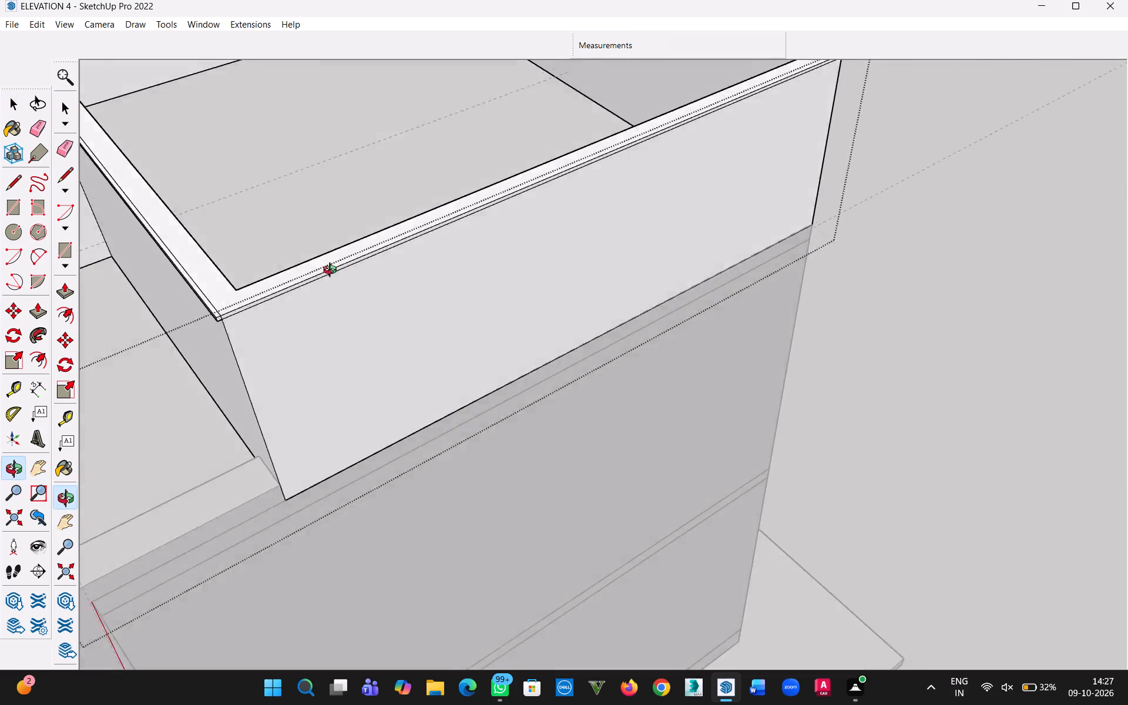
pyautogui.moveTo(333, 271); pyautogui.dragTo(342, 286, button='middle')
pyautogui.scroll(6, 257, 302)
pyautogui.scroll(5, 253, 435)
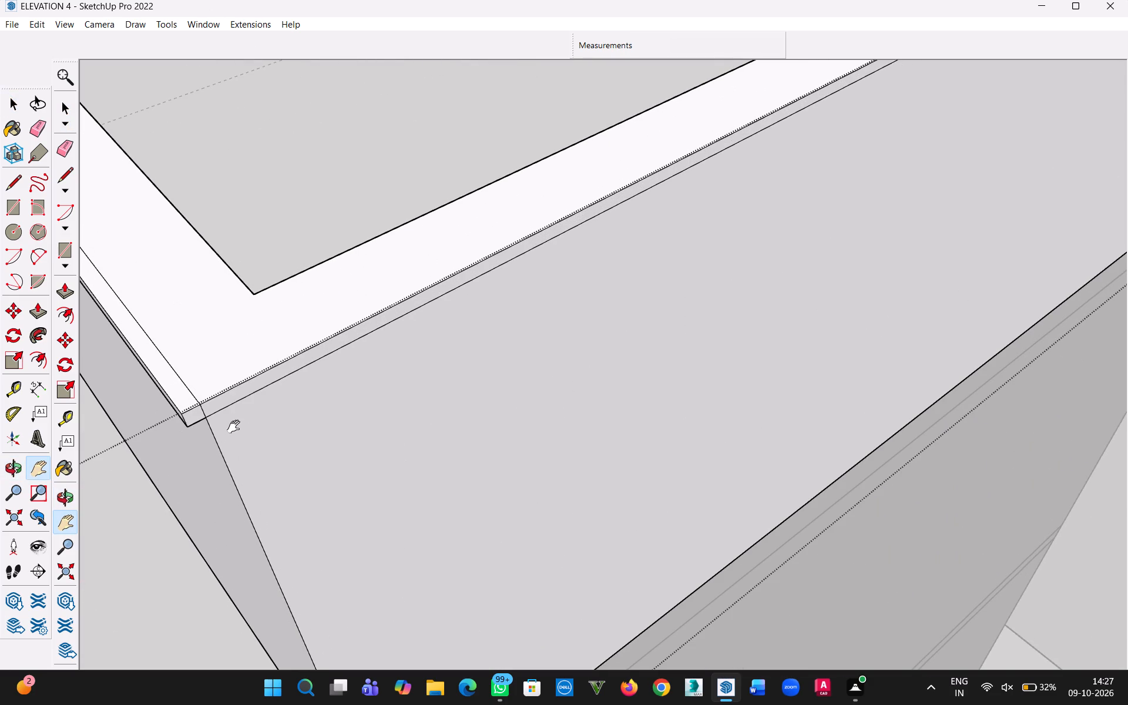
pyautogui.press('Escape')
pyautogui.scroll(3, 227, 422)
pyautogui.press('p')
pyautogui.doubleClick(226, 390)
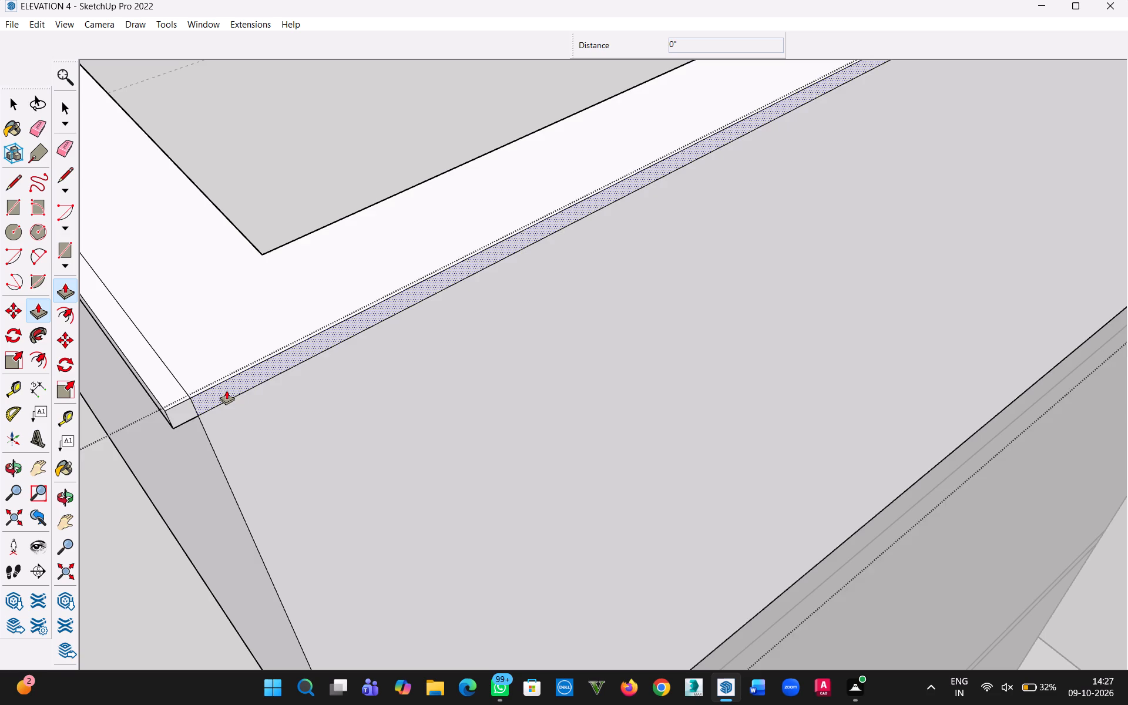
pyautogui.doubleClick(179, 407)
pyautogui.scroll(-2, 395, 381)
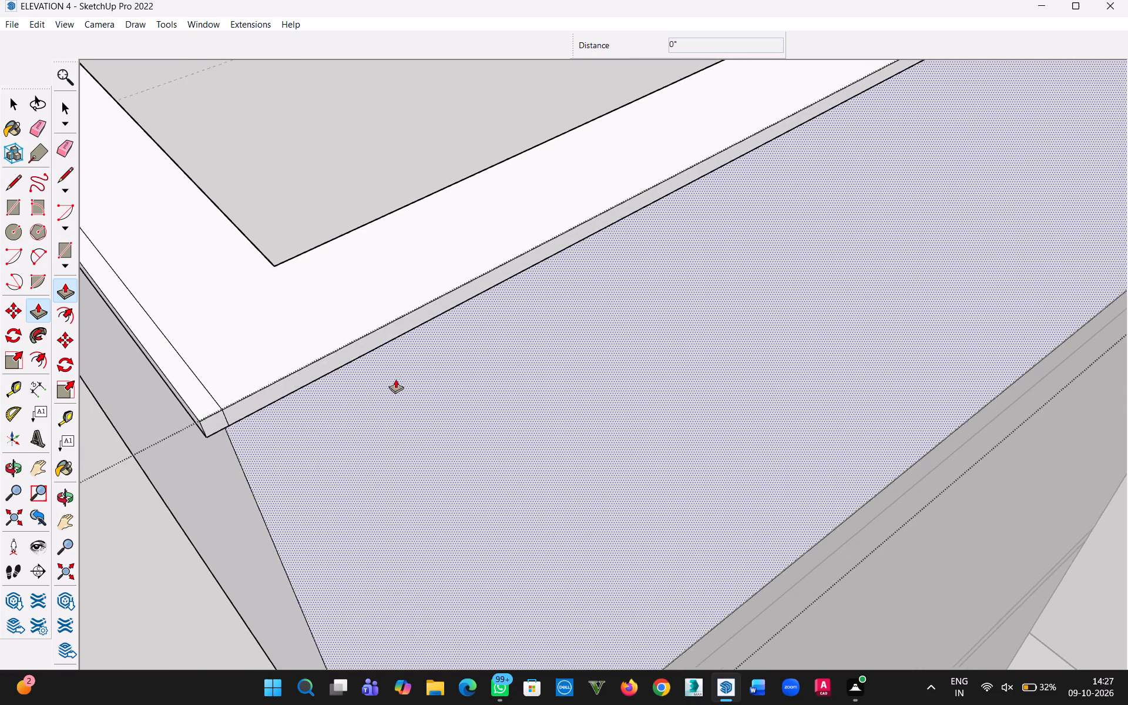
# Repeat the 1" Push/Pull on the top strips of two adjoining inner parapet faces that meet at a roof corner.
pyautogui.scroll(-9, 395, 379)
pyautogui.scroll(-3, 714, 317)
pyautogui.press('h')
pyautogui.moveTo(882, 265); pyautogui.dragTo(404, 510)
pyautogui.moveTo(542, 322); pyautogui.dragTo(1127, 205, button='middle')
pyautogui.scroll(3, 958, 200)
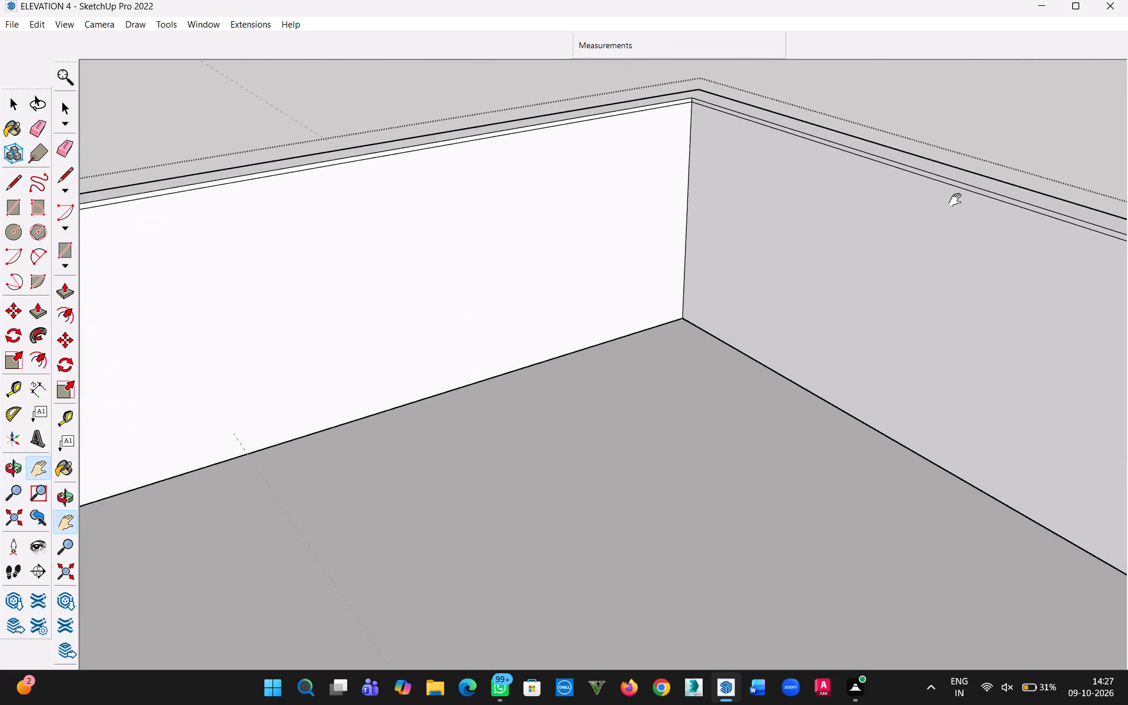
pyautogui.scroll(7, 958, 200)
pyautogui.press('Escape')
pyautogui.doubleClick(980, 177)
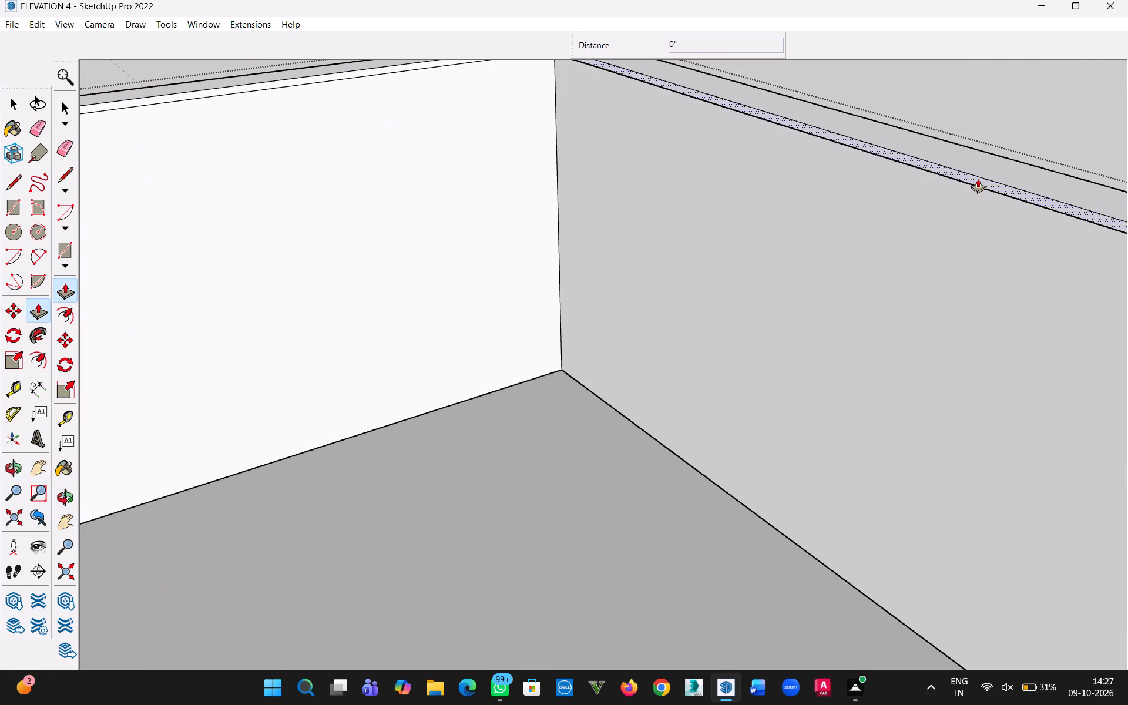
pyautogui.scroll(-4, 482, 140)
pyautogui.scroll(5, 464, 101)
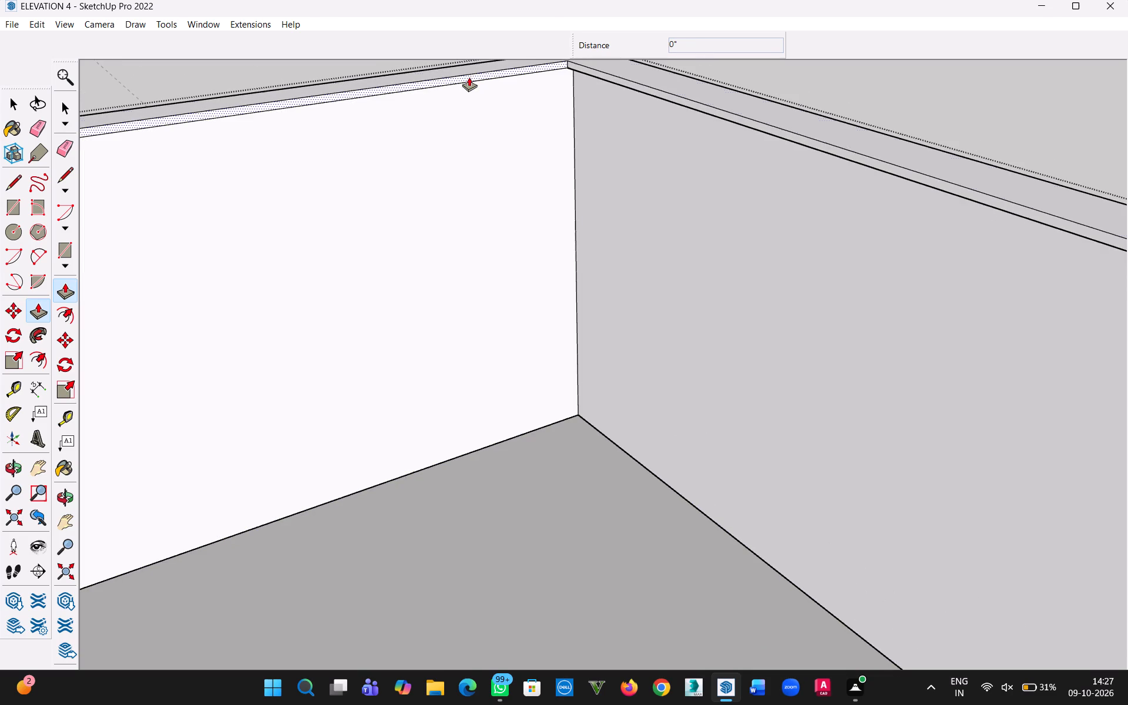
pyautogui.click(468, 74)
pyautogui.press('Escape')
pyautogui.doubleClick(471, 78)
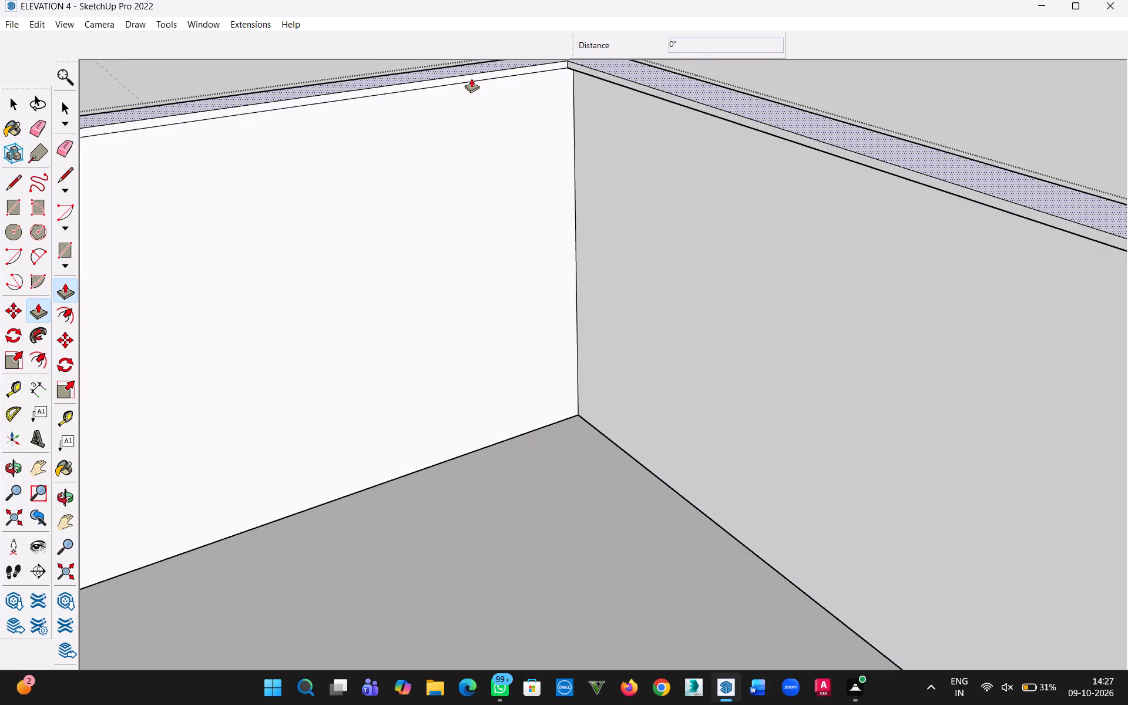
pyautogui.scroll(-12, 623, 290)
# Repeat the 1" Push/Pull on the two inner top strips that wrap the parapet's step around the recessed terrace.
pyautogui.press('h')
pyautogui.moveTo(646, 407); pyautogui.dragTo(838, 422, button='middle')
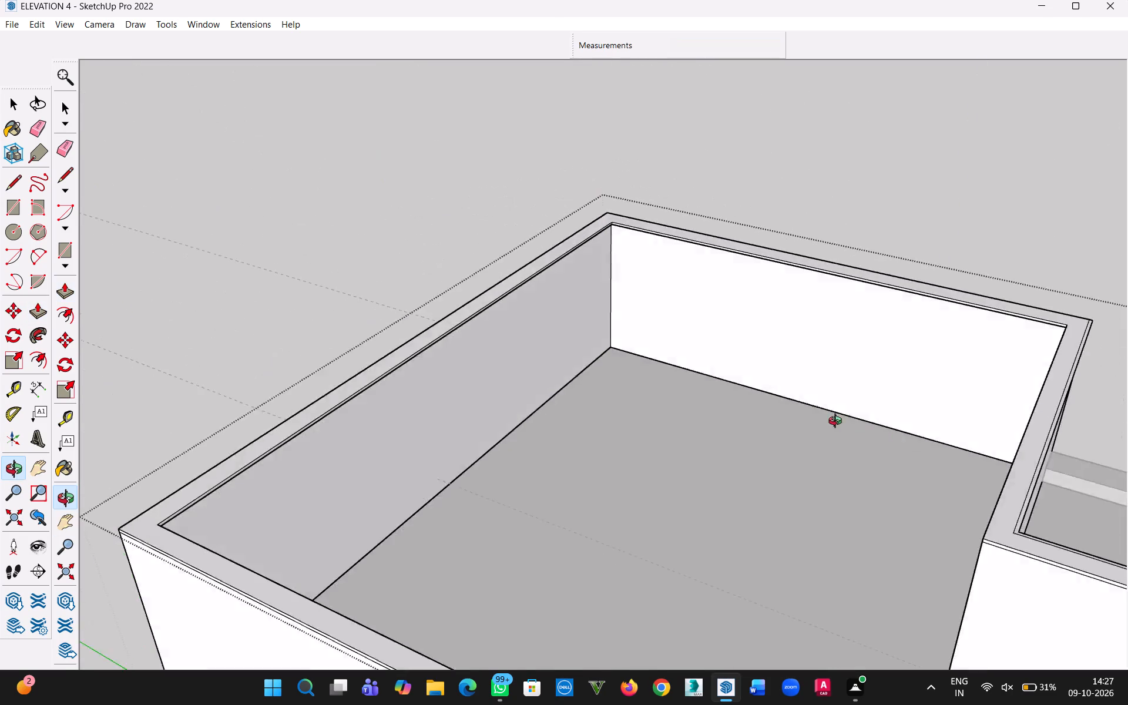
pyautogui.moveTo(838, 422); pyautogui.dragTo(1083, 412, button='middle')
pyautogui.moveTo(991, 391); pyautogui.dragTo(482, 496)
pyautogui.moveTo(385, 494); pyautogui.dragTo(622, 432, button='middle')
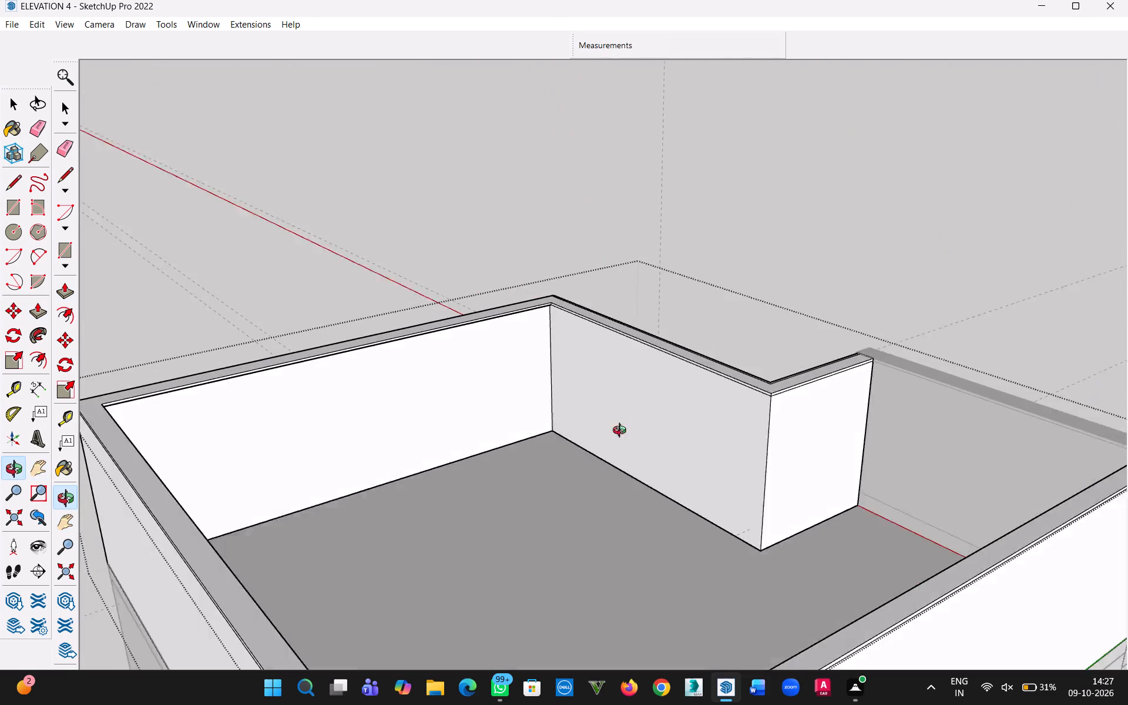
pyautogui.moveTo(622, 432); pyautogui.dragTo(643, 426, button='middle')
pyautogui.scroll(13, 752, 260)
pyautogui.press('Escape')
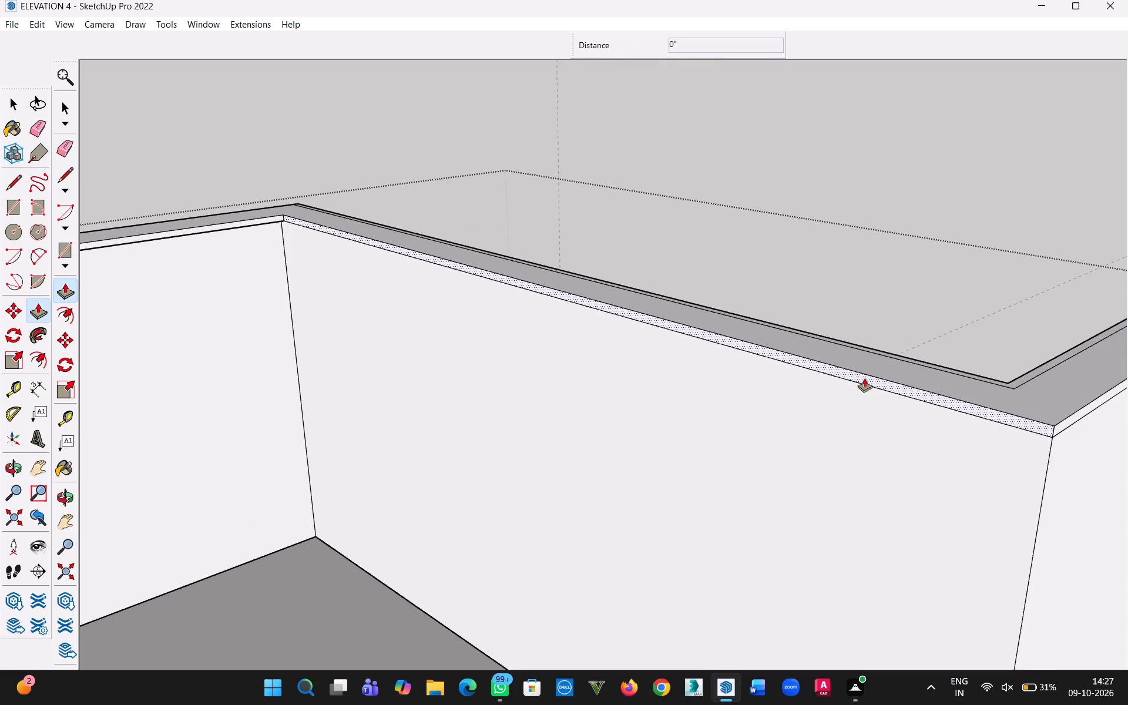
pyautogui.doubleClick(864, 378)
pyautogui.scroll(-4, 904, 475)
pyautogui.moveTo(950, 471); pyautogui.dragTo(767, 427, button='middle')
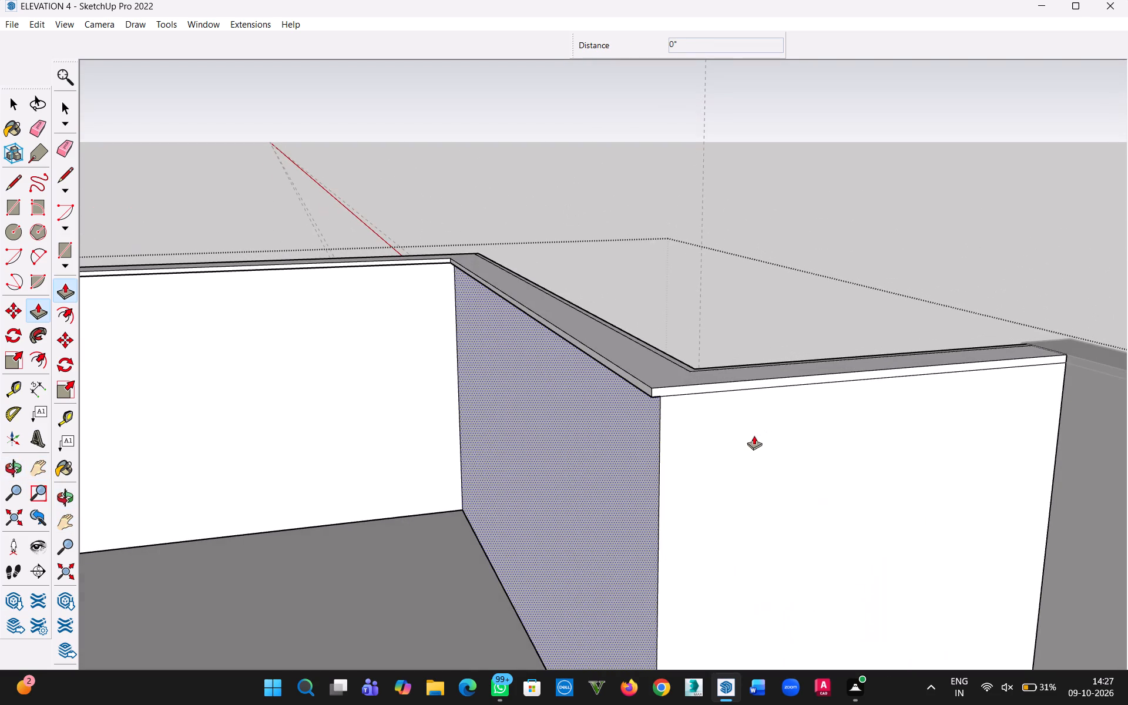
pyautogui.press('Escape')
pyautogui.doubleClick(707, 385)
pyautogui.scroll(-11, 681, 486)
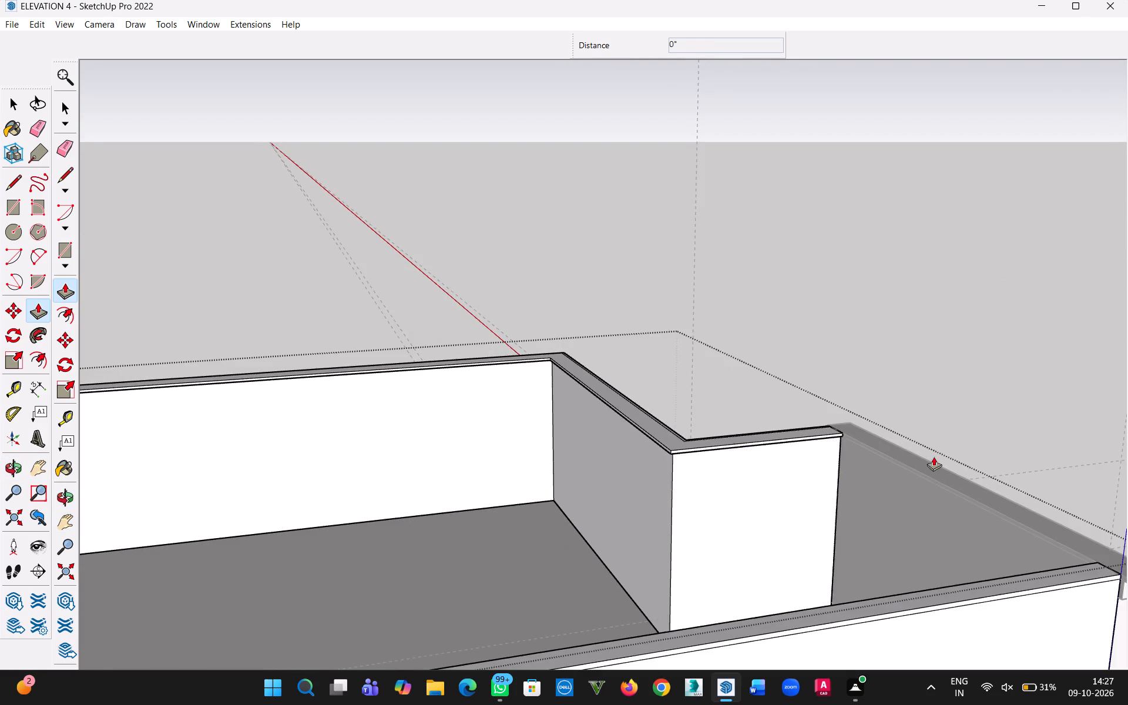
pyautogui.scroll(3, 934, 456)
pyautogui.scroll(-9, 871, 498)
pyautogui.scroll(3, 737, 584)
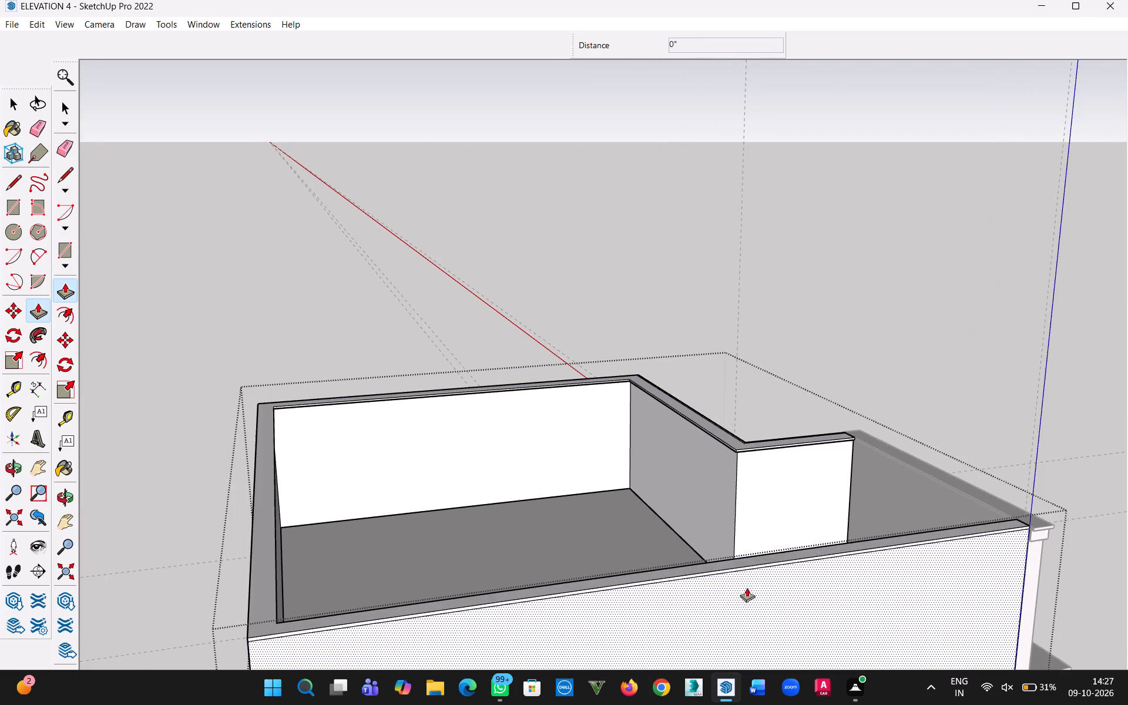
# Repeat the 1" Push/Pull on the top strips of the parapet's long outer side face and the adjoining outer face.
pyautogui.press('Escape')
pyautogui.scroll(10, 811, 584)
pyautogui.doubleClick(818, 525)
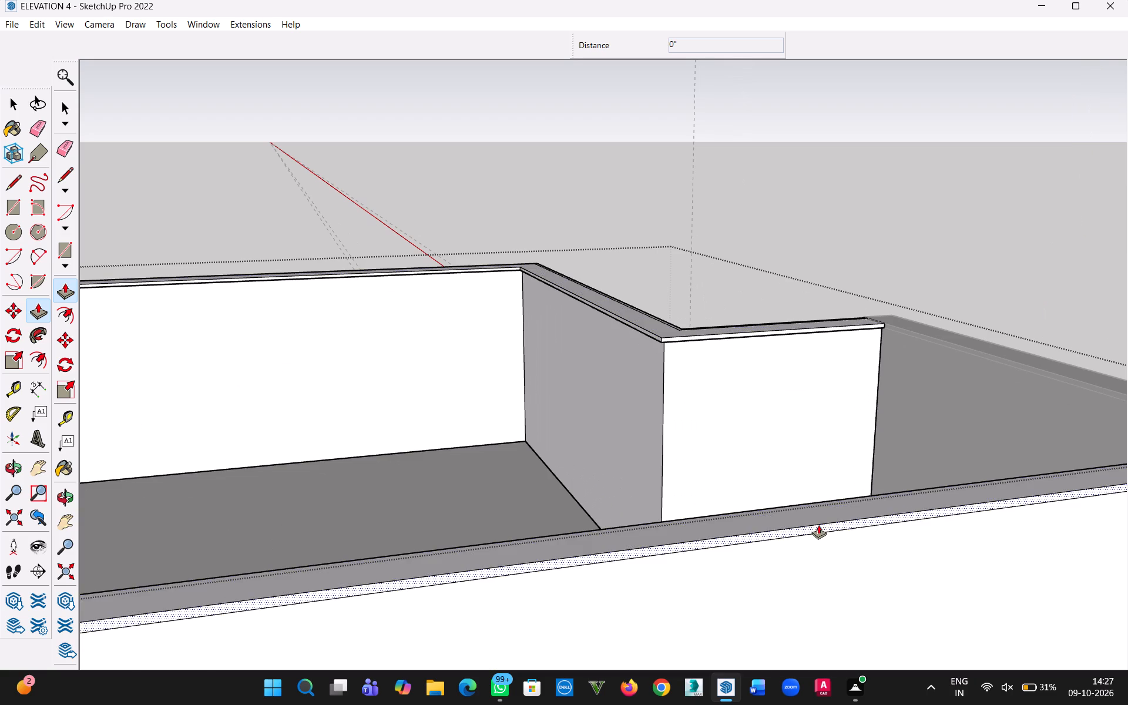
pyautogui.scroll(-3, 622, 519)
pyautogui.scroll(-3, 468, 492)
pyautogui.moveTo(392, 505); pyautogui.dragTo(425, 505, button='middle')
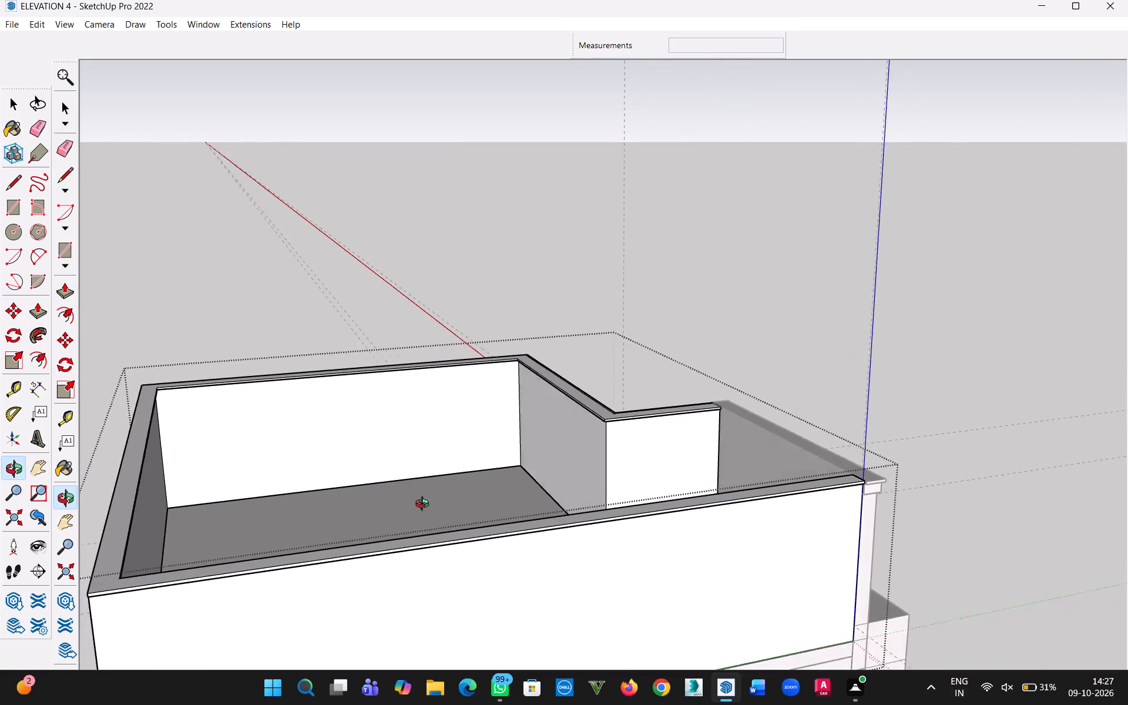
pyautogui.moveTo(425, 505); pyautogui.dragTo(644, 440, button='middle')
pyautogui.scroll(4, 596, 496)
pyautogui.press('Escape')
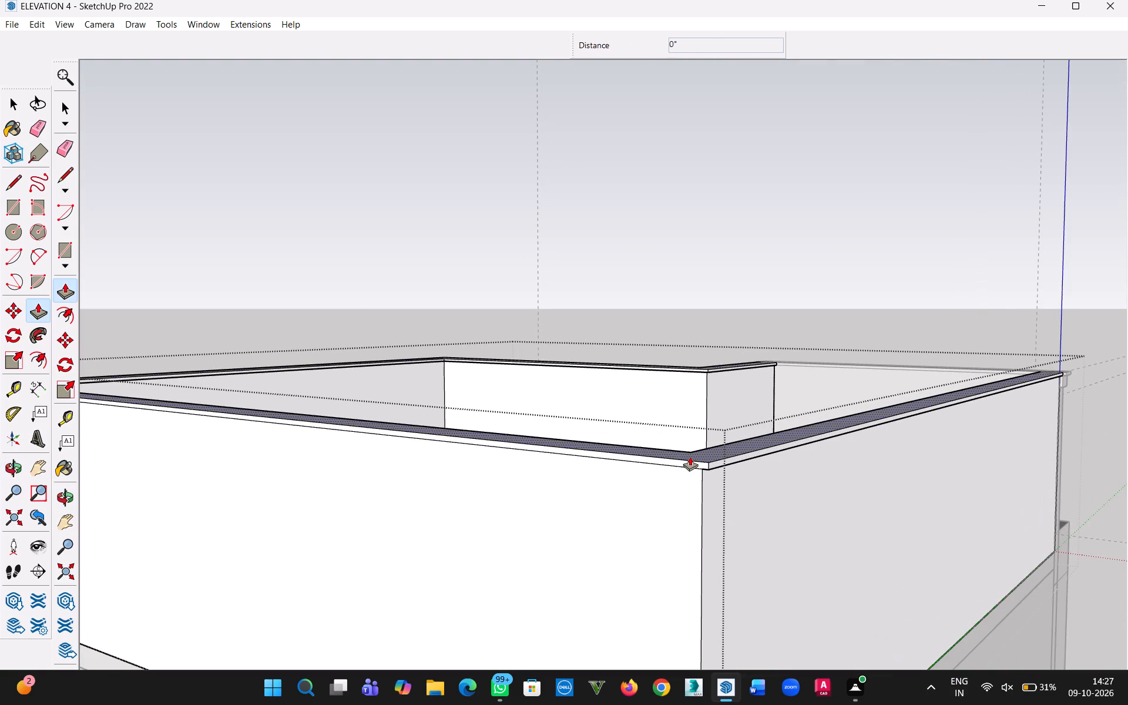
pyautogui.scroll(5, 686, 465)
pyautogui.doubleClick(685, 462)
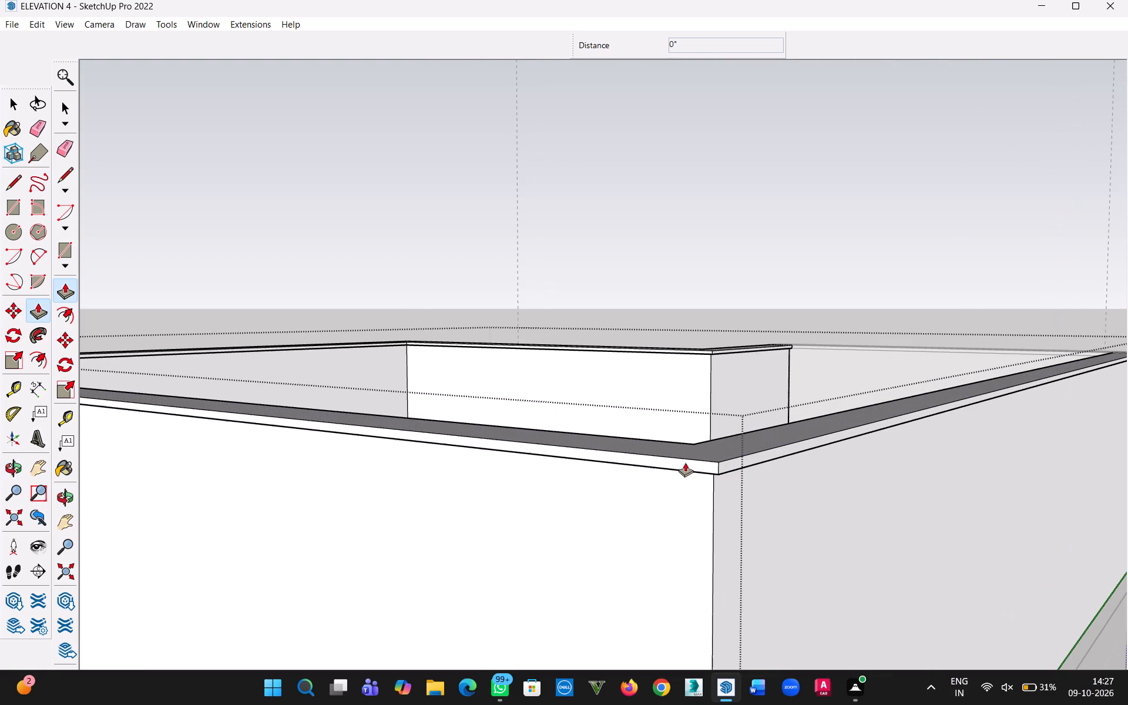
# Repeat the 1" Push/Pull on the top strip of the remaining long inner parapet face.
pyautogui.moveTo(704, 401); pyautogui.dragTo(777, 478, button='middle')
pyautogui.press('h')
pyautogui.moveTo(822, 508); pyautogui.dragTo(629, 484)
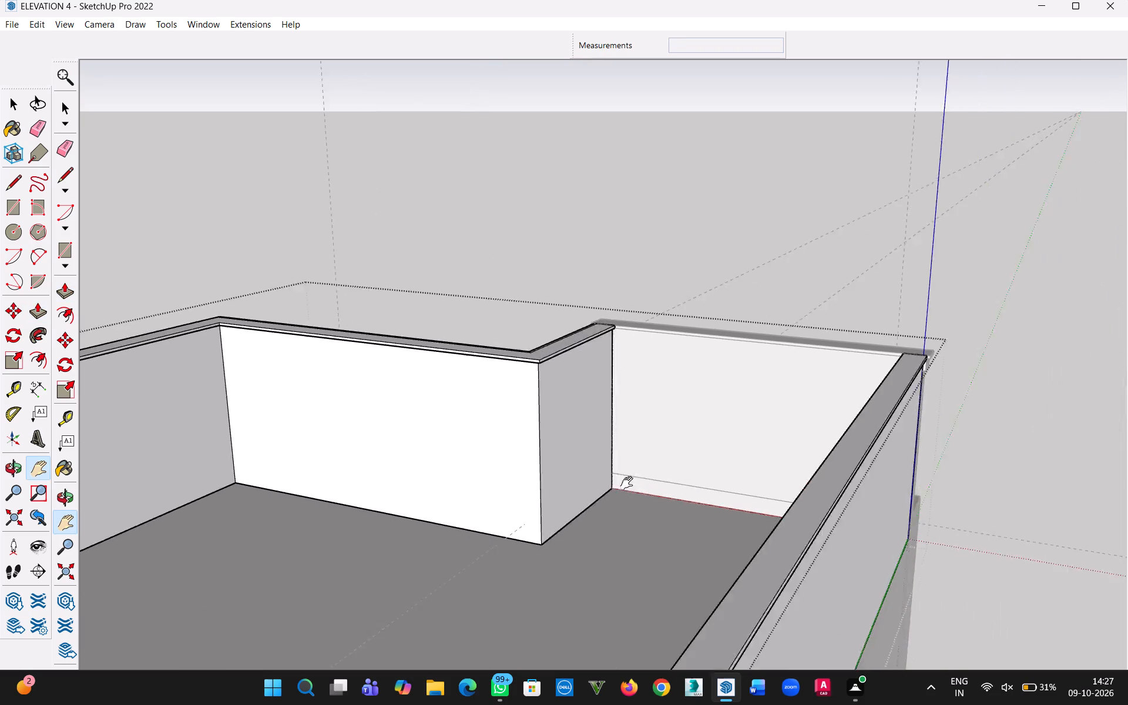
pyautogui.moveTo(629, 484); pyautogui.dragTo(505, 464)
pyautogui.moveTo(389, 461); pyautogui.dragTo(944, 472, button='middle')
pyautogui.moveTo(940, 464); pyautogui.dragTo(496, 584)
pyautogui.scroll(4, 544, 534)
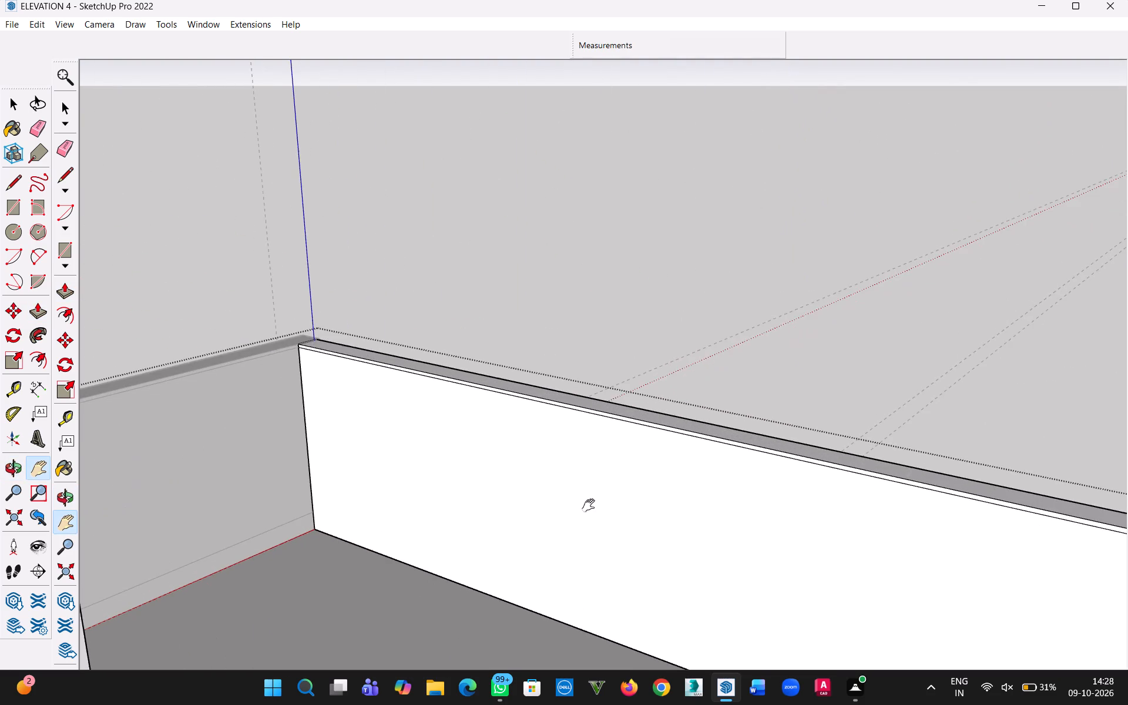
pyautogui.press('Escape')
pyautogui.scroll(9, 721, 422)
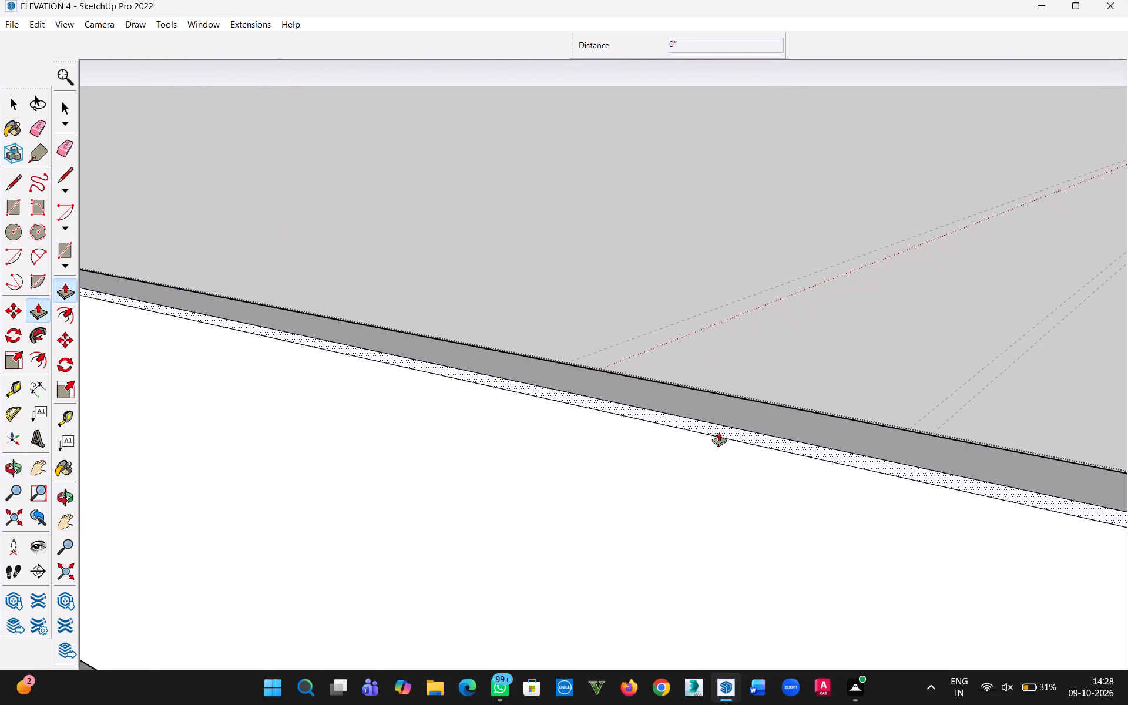
pyautogui.doubleClick(722, 428)
# Delete the short seam edge on the underside of the coping at the outer roof corner.
pyautogui.scroll(-17, 613, 506)
pyautogui.press('h')
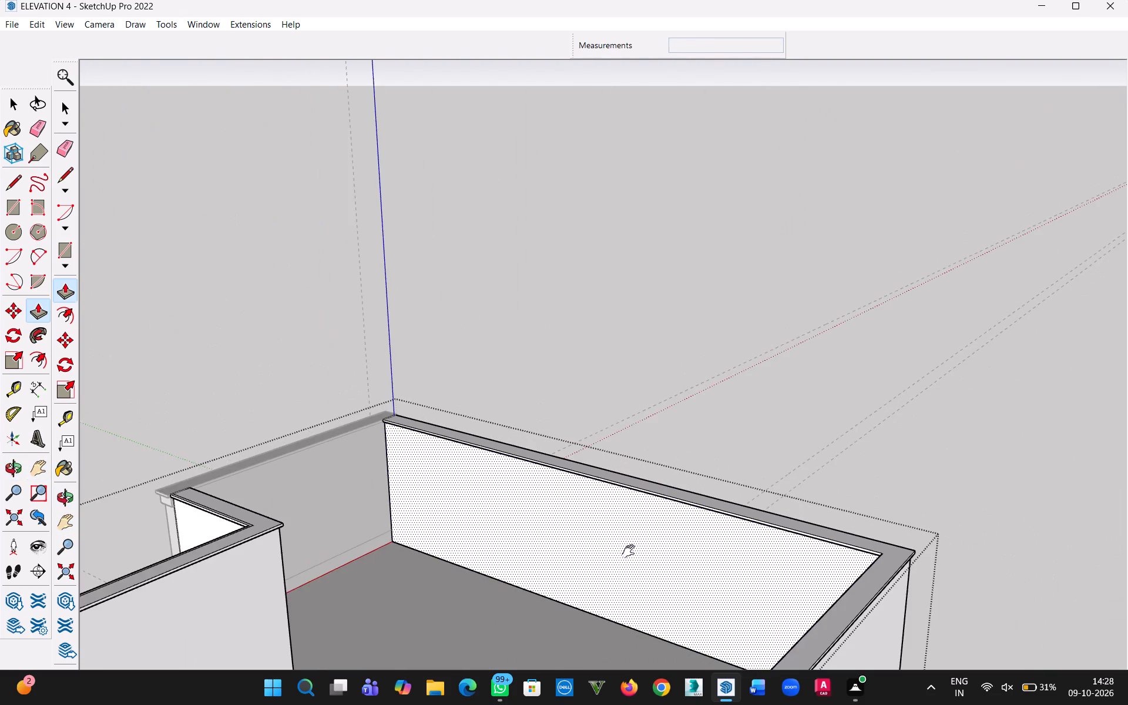
pyautogui.moveTo(631, 549); pyautogui.dragTo(496, 435)
pyautogui.moveTo(459, 442); pyautogui.dragTo(652, 439, button='middle')
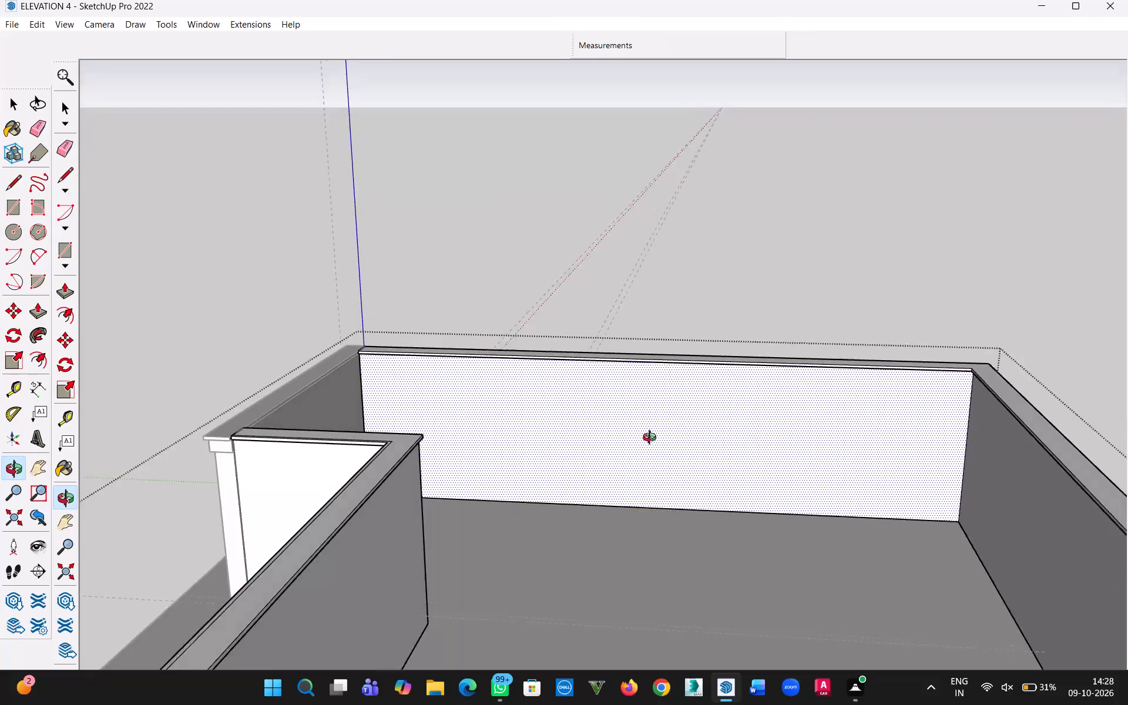
pyautogui.moveTo(652, 439); pyautogui.dragTo(645, 458, button='middle')
pyautogui.scroll(6, 541, 405)
pyautogui.scroll(-5, 535, 415)
pyautogui.moveTo(929, 444); pyautogui.dragTo(482, 358, button='middle')
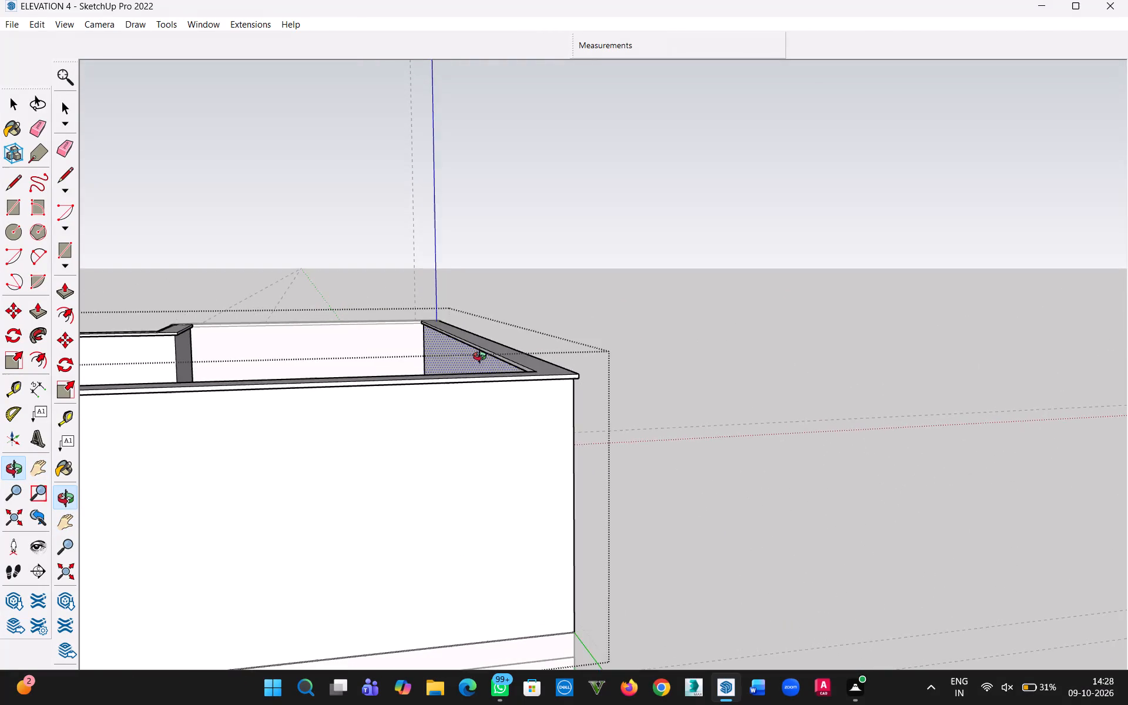
pyautogui.moveTo(482, 358); pyautogui.dragTo(511, 249, button='middle')
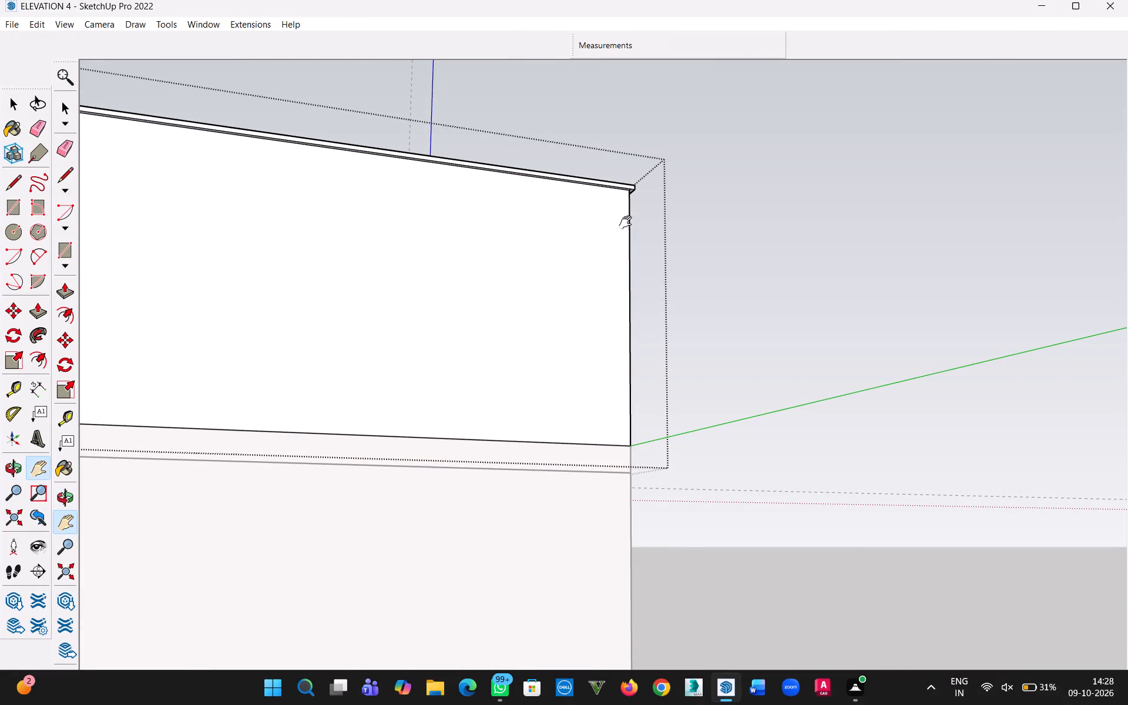
pyautogui.scroll(16, 629, 199)
pyautogui.scroll(-5, 633, 202)
pyautogui.scroll(3, 612, 207)
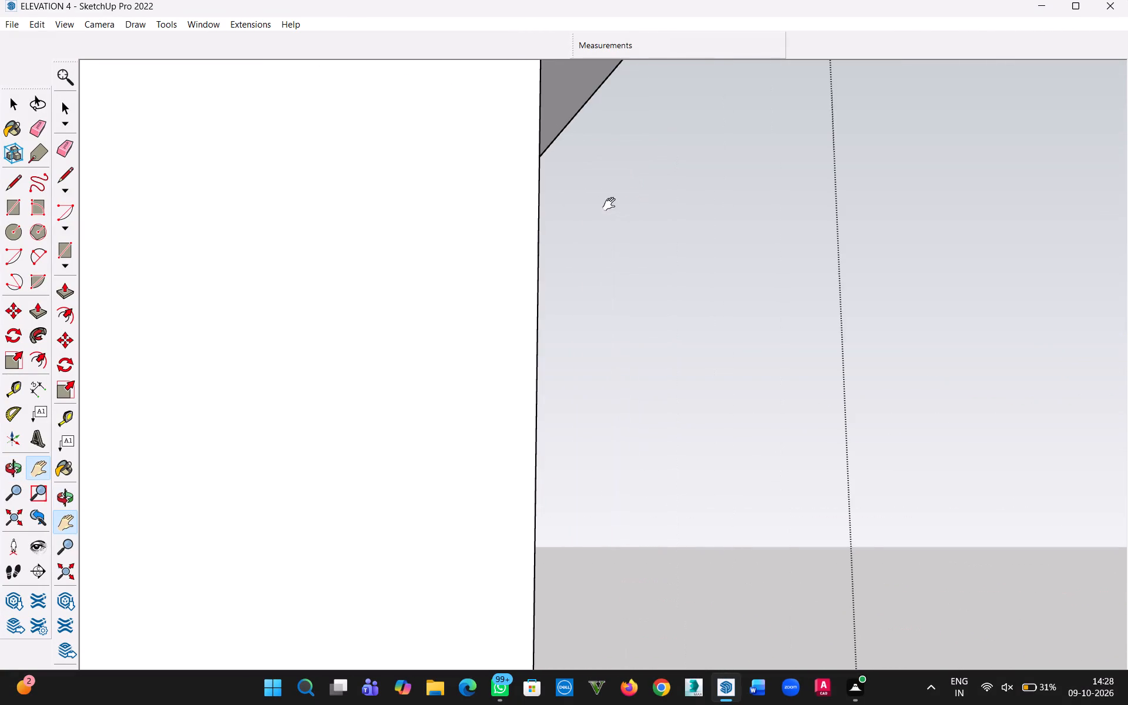
pyautogui.scroll(-2, 602, 196)
pyautogui.press('Escape')
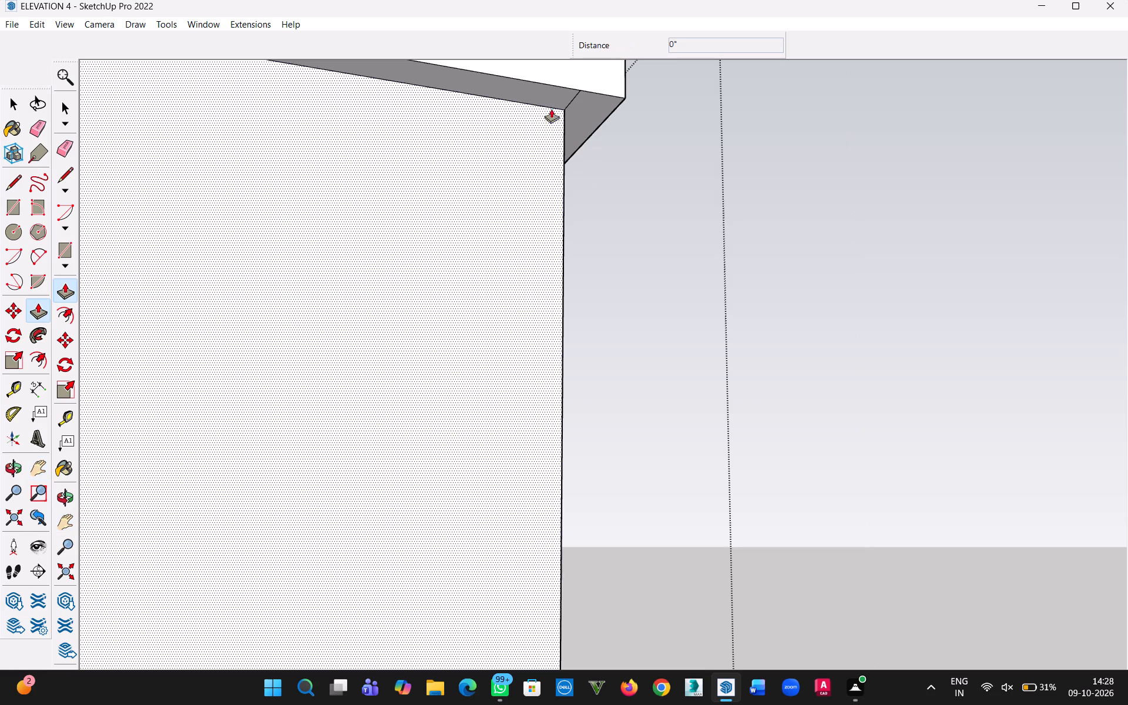
pyautogui.click(17, 102)
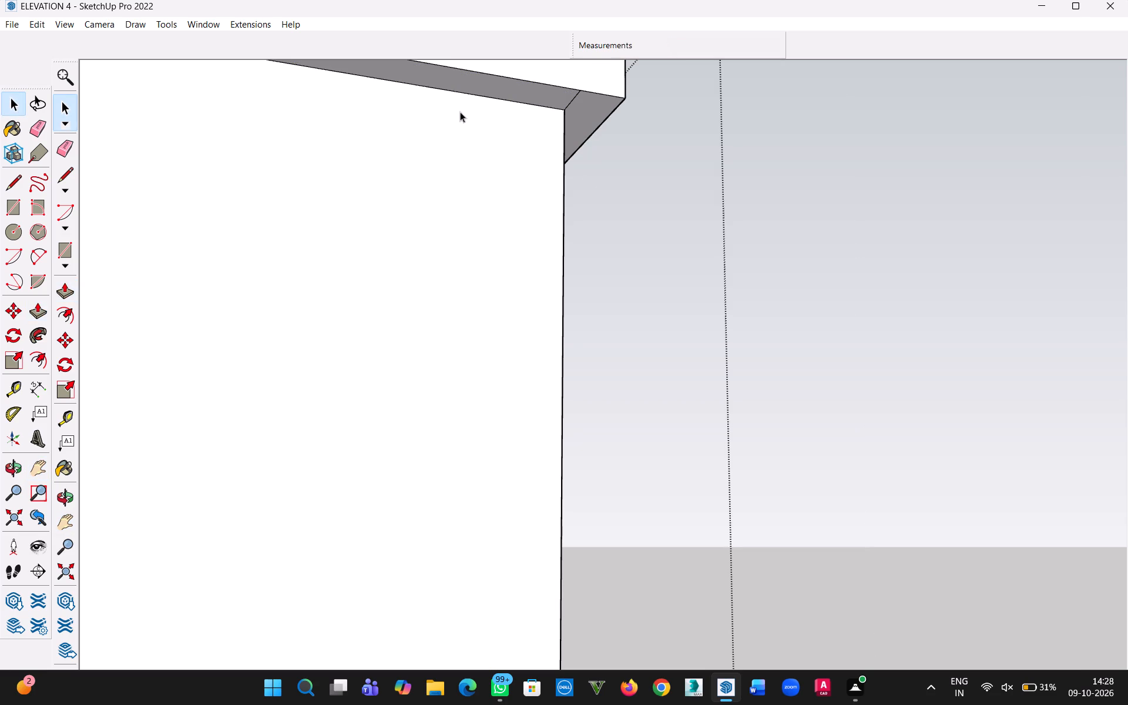
pyautogui.click(572, 102)
pyautogui.press('Delete')
# Delete the short seam edge under the projecting coping at an inner corner of the roof parapet.
pyautogui.scroll(-5, 531, 164)
pyautogui.moveTo(585, 199); pyautogui.dragTo(307, 244, button='middle')
pyautogui.scroll(4, 519, 456)
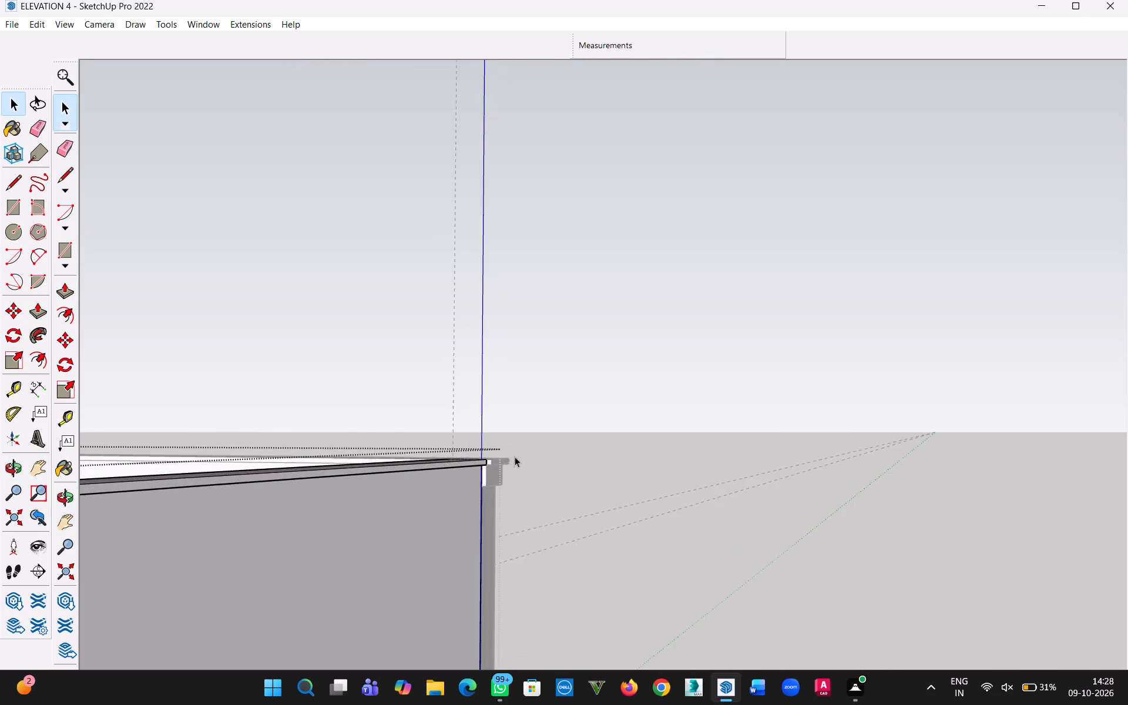
pyautogui.scroll(14, 515, 456)
pyautogui.moveTo(462, 446); pyautogui.dragTo(458, 270, button='middle')
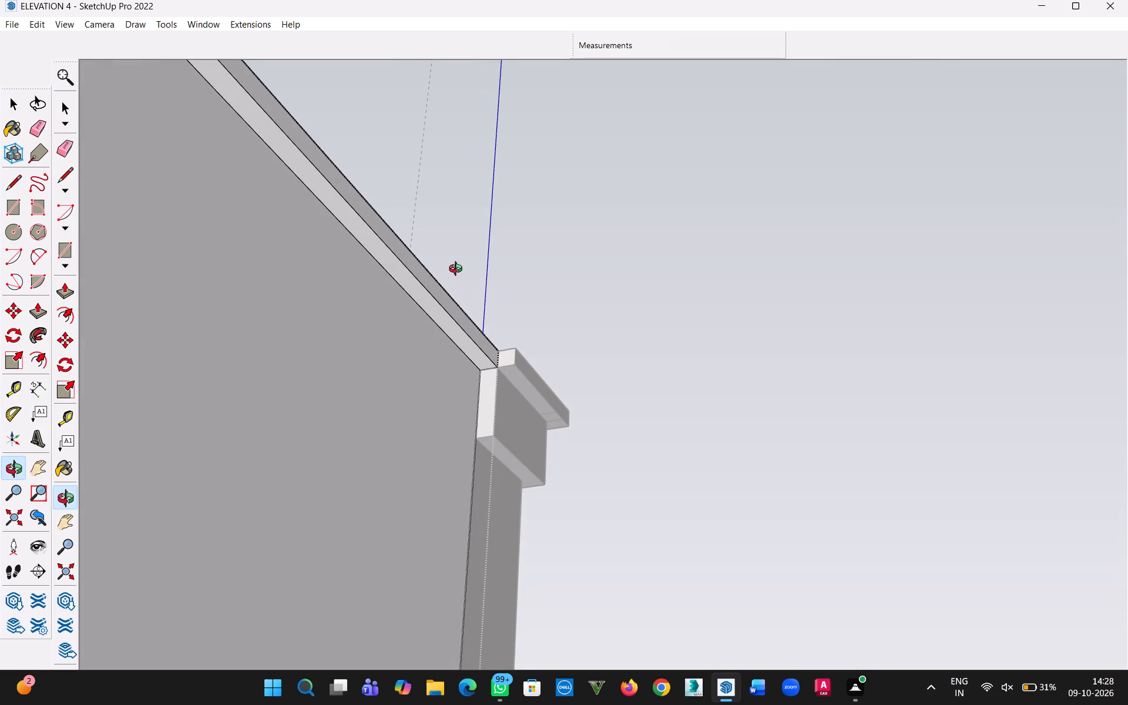
pyautogui.moveTo(458, 270); pyautogui.dragTo(1045, 452, button='middle')
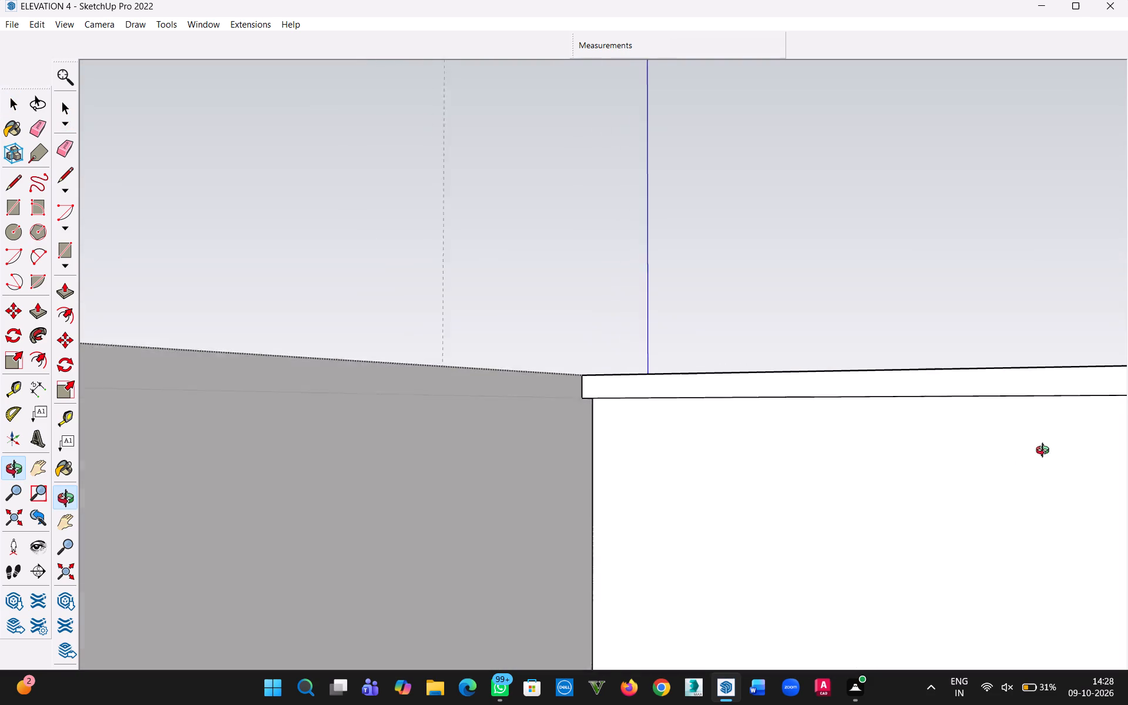
pyautogui.moveTo(1045, 452); pyautogui.dragTo(1052, 451, button='middle')
pyautogui.scroll(1, 681, 428)
pyautogui.moveTo(692, 424); pyautogui.dragTo(694, 451, button='middle')
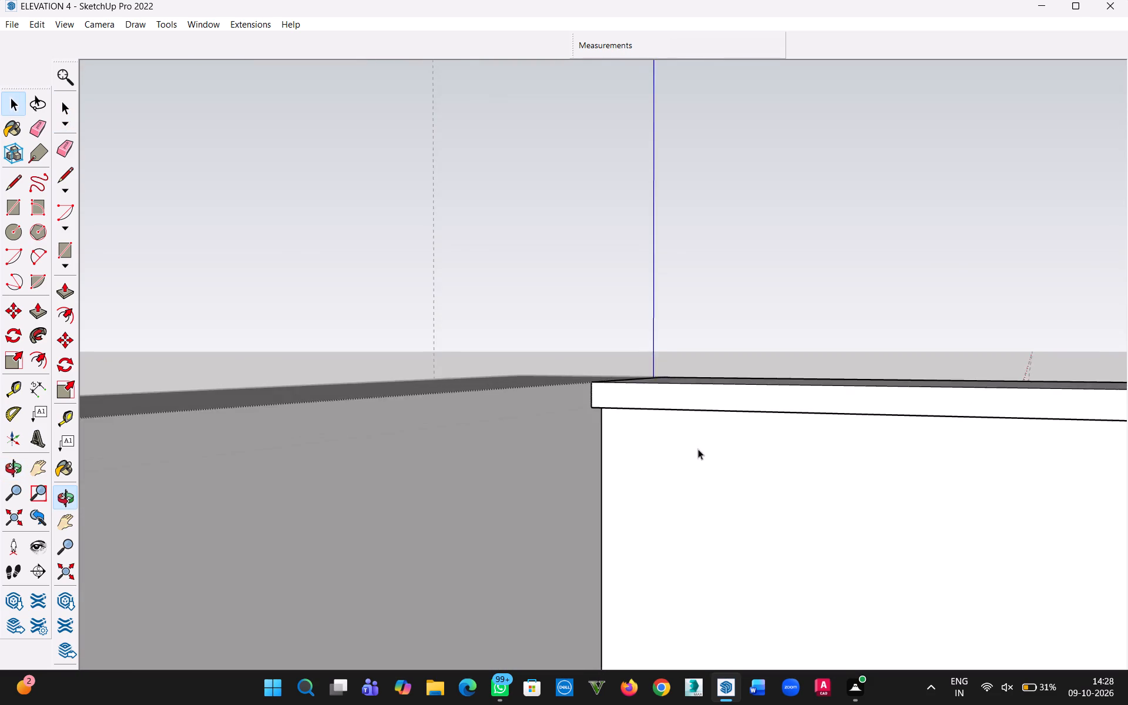
pyautogui.scroll(-6, 700, 453)
pyautogui.press('h')
pyautogui.moveTo(839, 593); pyautogui.dragTo(12, 348)
pyautogui.moveTo(1119, 327); pyautogui.dragTo(976, 334)
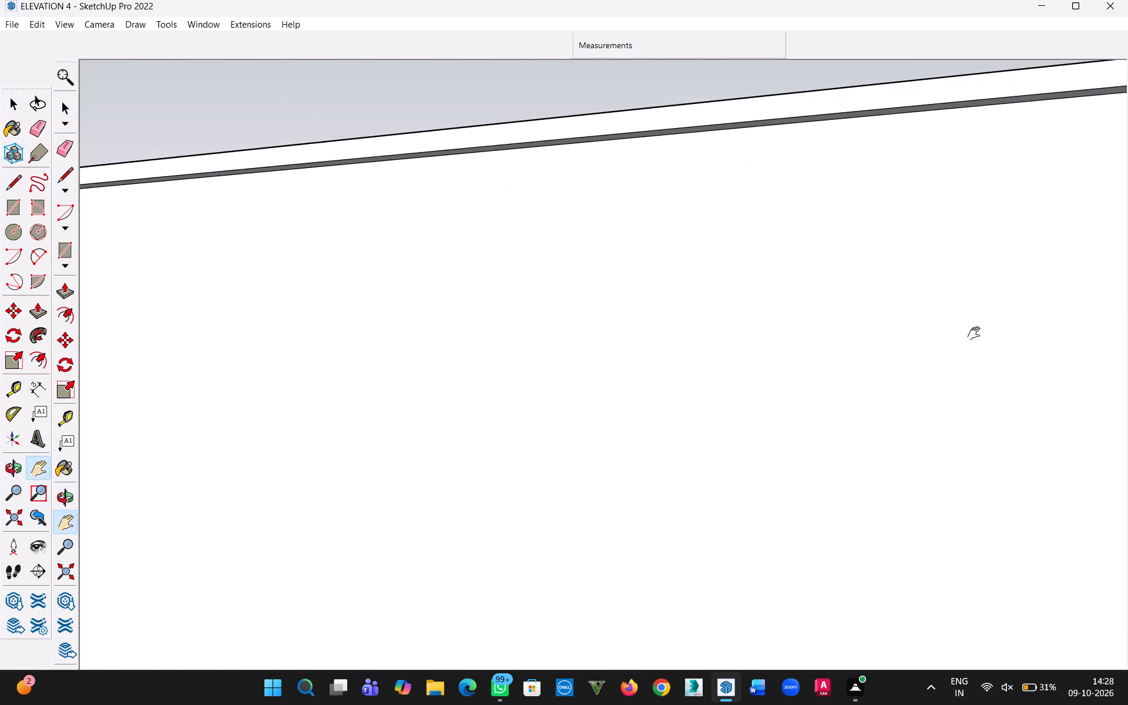
pyautogui.moveTo(976, 334); pyautogui.dragTo(211, 447)
pyautogui.moveTo(1103, 378); pyautogui.dragTo(365, 421)
pyautogui.moveTo(1127, 360); pyautogui.dragTo(421, 392)
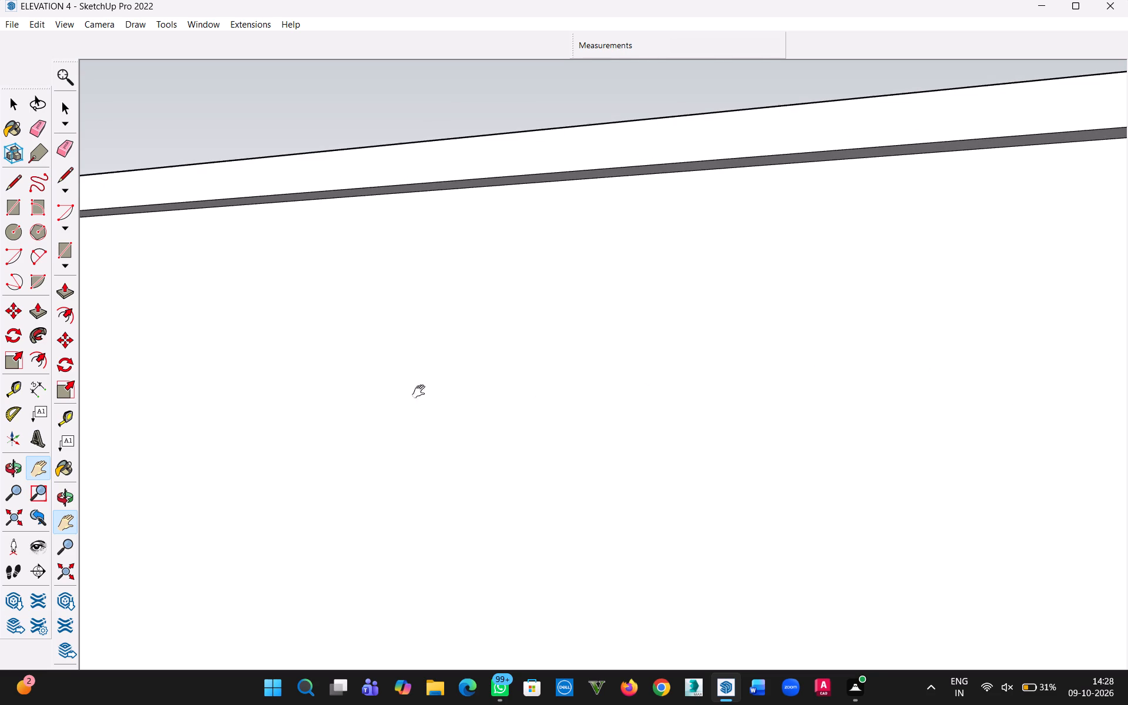
pyautogui.moveTo(421, 392); pyautogui.dragTo(405, 392)
pyautogui.scroll(-11, 846, 344)
pyautogui.moveTo(1057, 384); pyautogui.dragTo(224, 379)
pyautogui.moveTo(1127, 305); pyautogui.dragTo(379, 354)
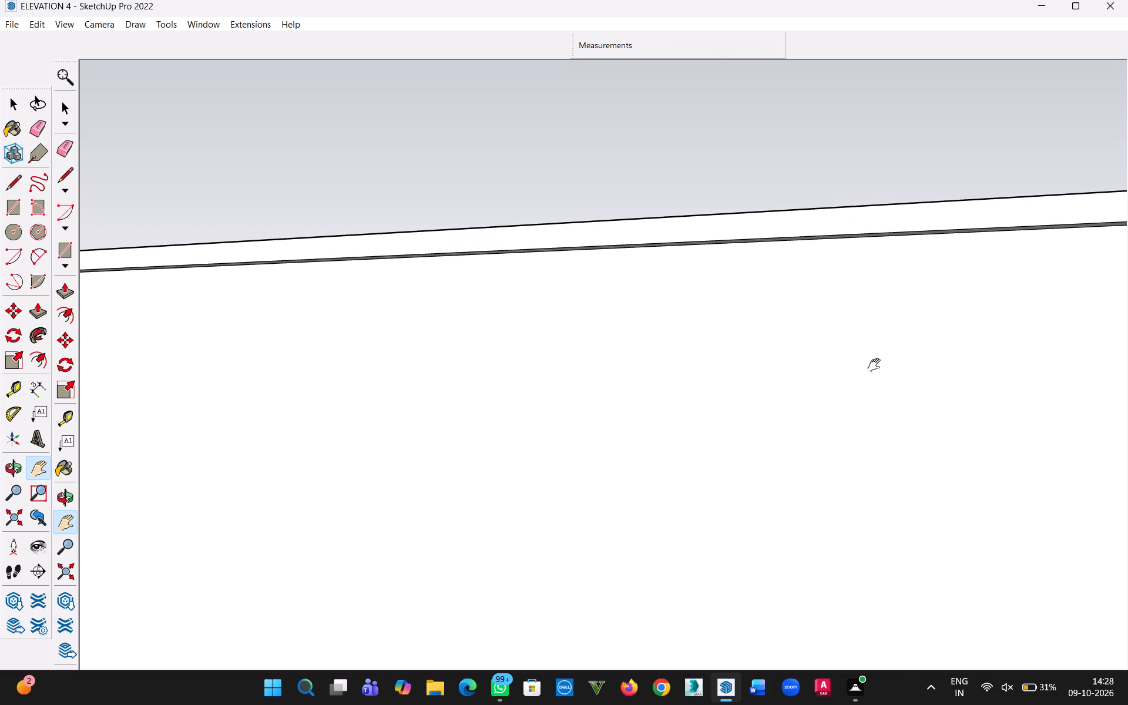
pyautogui.moveTo(1096, 340); pyautogui.dragTo(229, 352)
pyautogui.scroll(-9, 1001, 323)
pyautogui.moveTo(1069, 350); pyautogui.dragTo(236, 352)
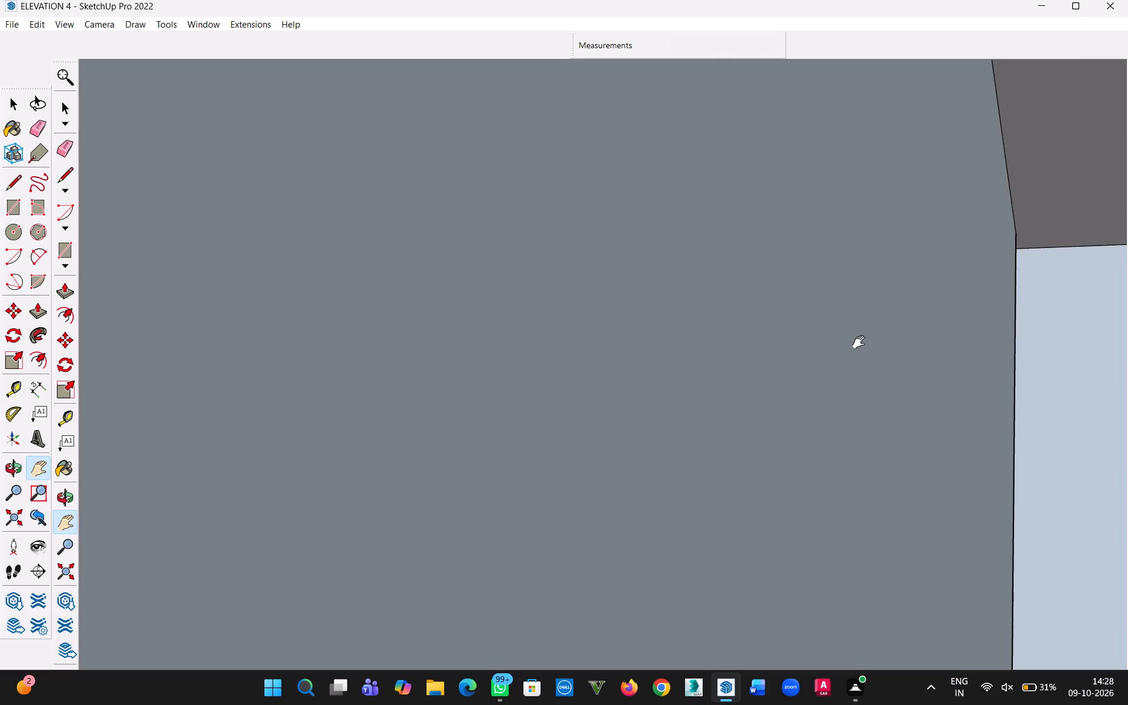
pyautogui.moveTo(814, 348); pyautogui.dragTo(869, 356, button='middle')
pyautogui.scroll(-1, 864, 355)
pyautogui.moveTo(718, 371); pyautogui.dragTo(973, 375)
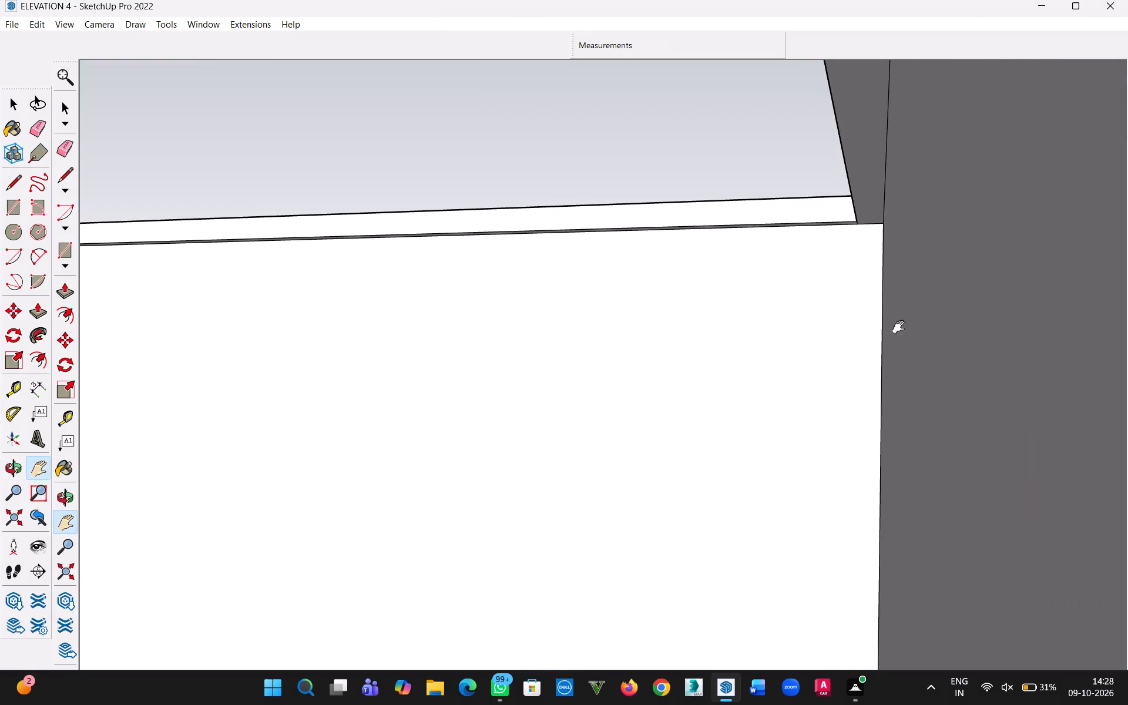
pyautogui.moveTo(847, 303); pyautogui.dragTo(999, 132, button='middle')
pyautogui.press('Escape')
pyautogui.scroll(3, 849, 253)
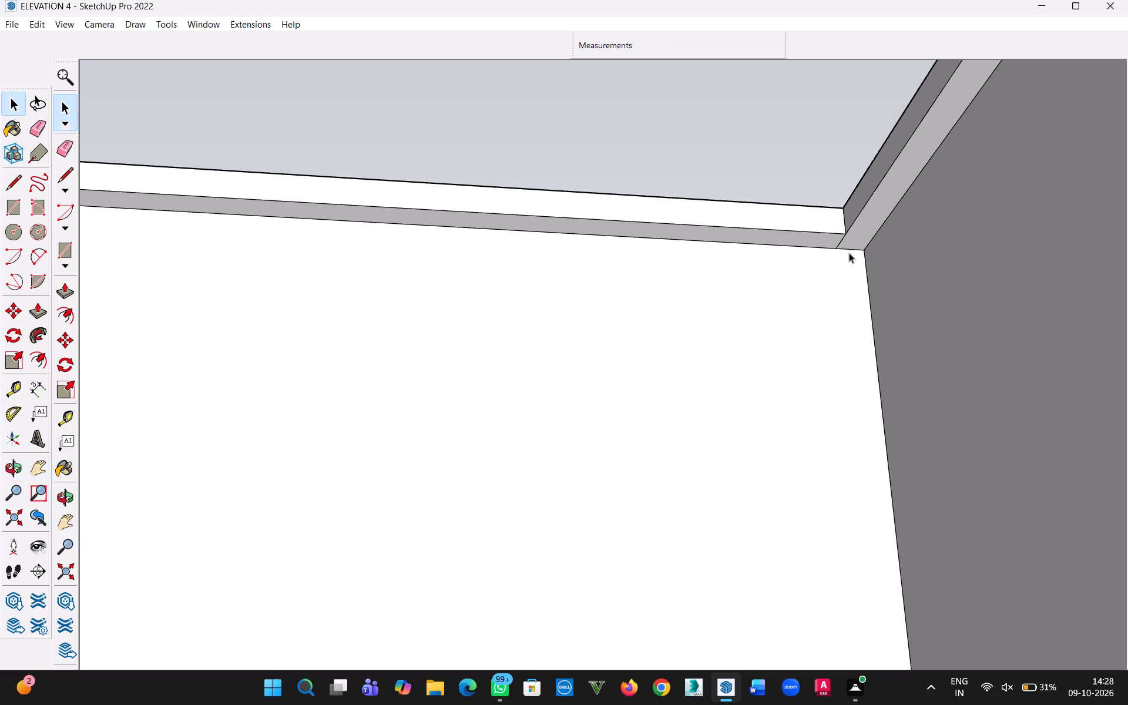
pyautogui.click(840, 243)
pyautogui.press('Delete')
# Delete the short seam edge on the underside of the coping at the next outer parapet corner.
pyautogui.scroll(-6, 857, 277)
pyautogui.moveTo(813, 269); pyautogui.dragTo(848, 617, button='middle')
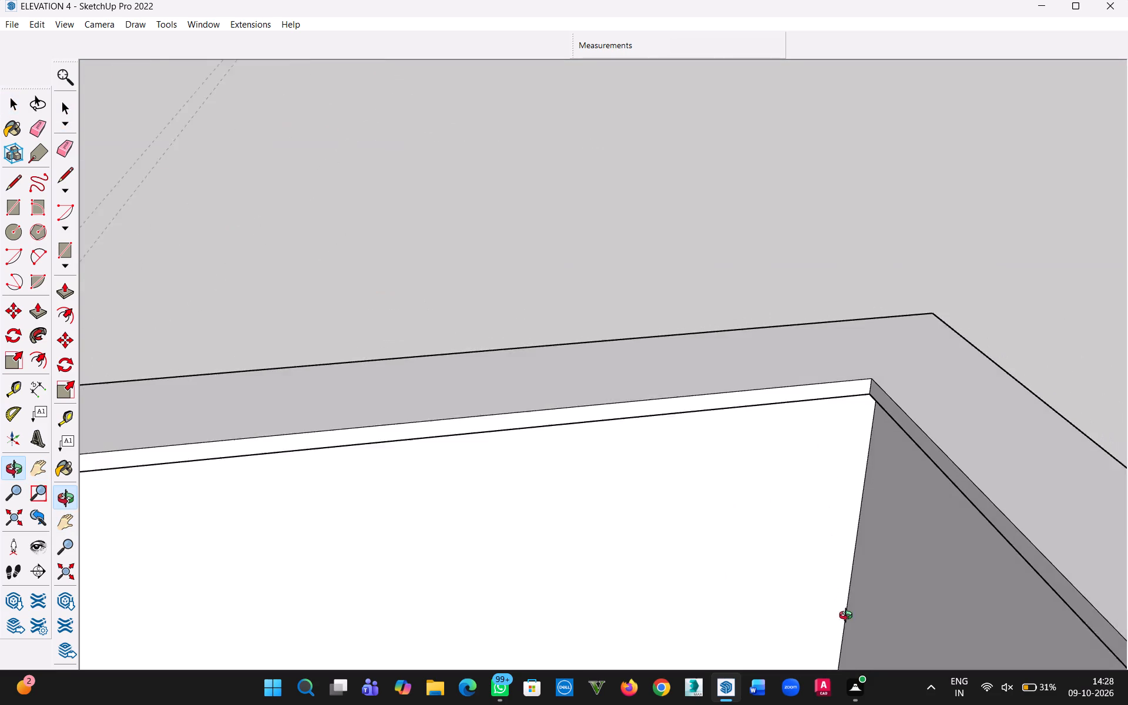
pyautogui.moveTo(848, 617); pyautogui.dragTo(854, 625, button='middle')
pyautogui.press('h')
pyautogui.moveTo(869, 569); pyautogui.dragTo(653, 215)
pyautogui.scroll(-18, 650, 214)
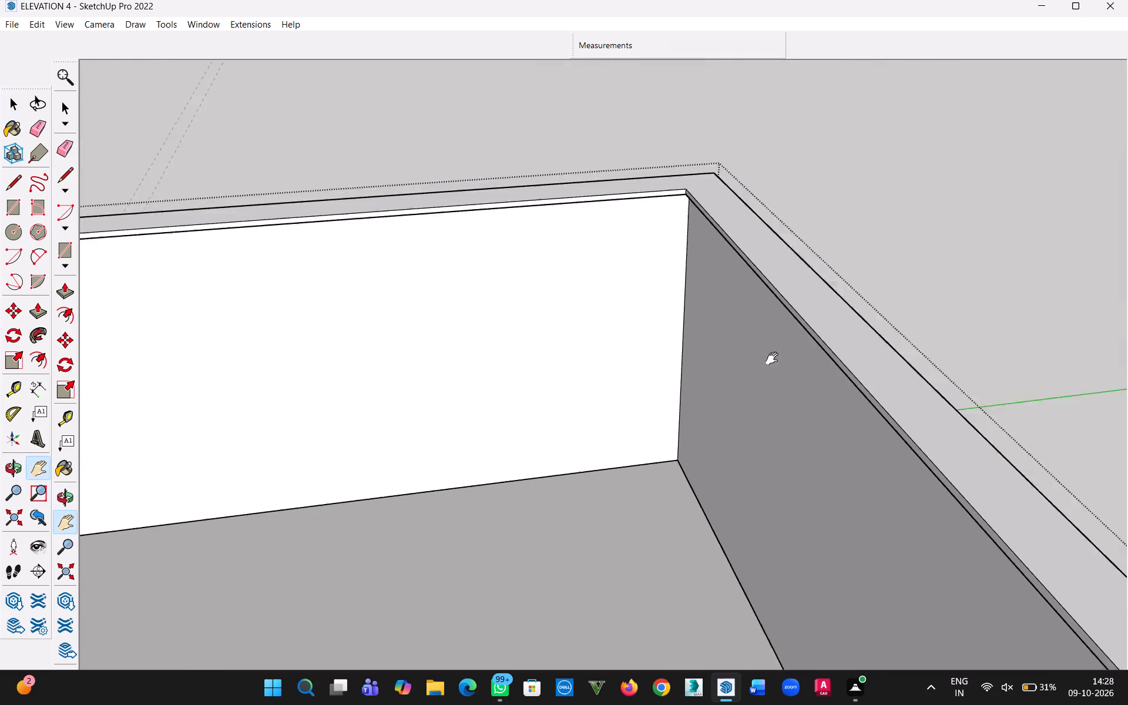
pyautogui.scroll(-10, 774, 359)
pyautogui.moveTo(831, 465); pyautogui.dragTo(633, 127)
pyautogui.moveTo(710, 142); pyautogui.dragTo(738, 281, button='middle')
pyautogui.scroll(6, 811, 367)
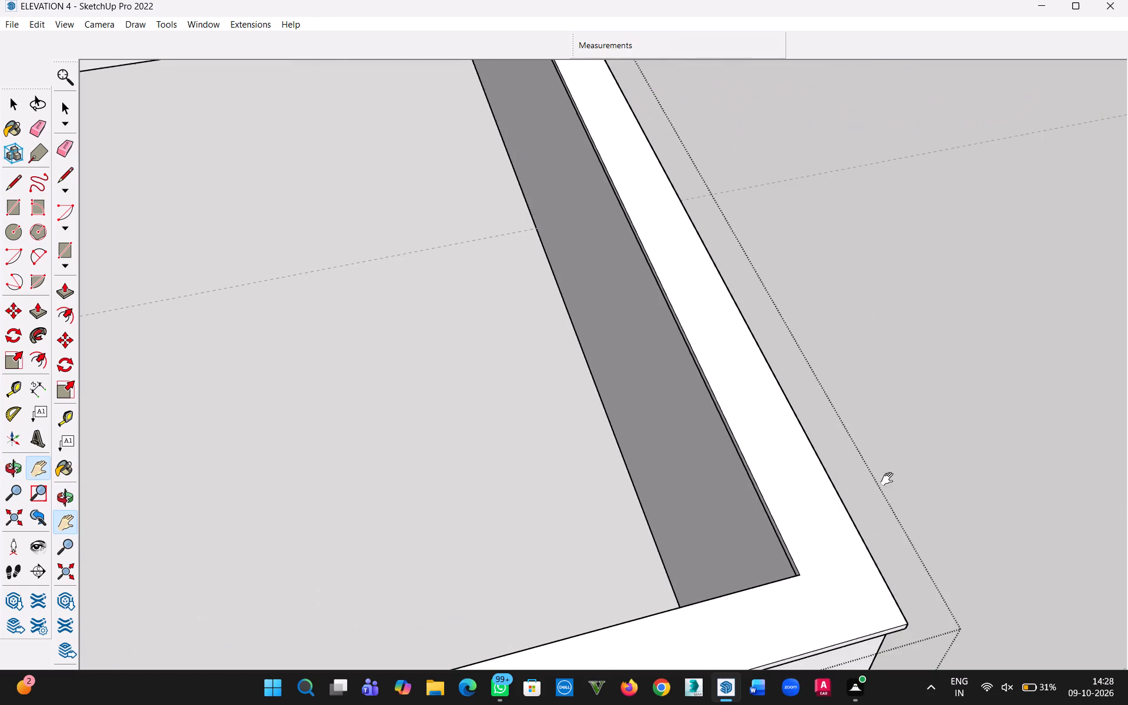
pyautogui.moveTo(887, 515); pyautogui.dragTo(703, 18, button='middle')
pyautogui.moveTo(909, 465); pyautogui.dragTo(746, 320, button='middle')
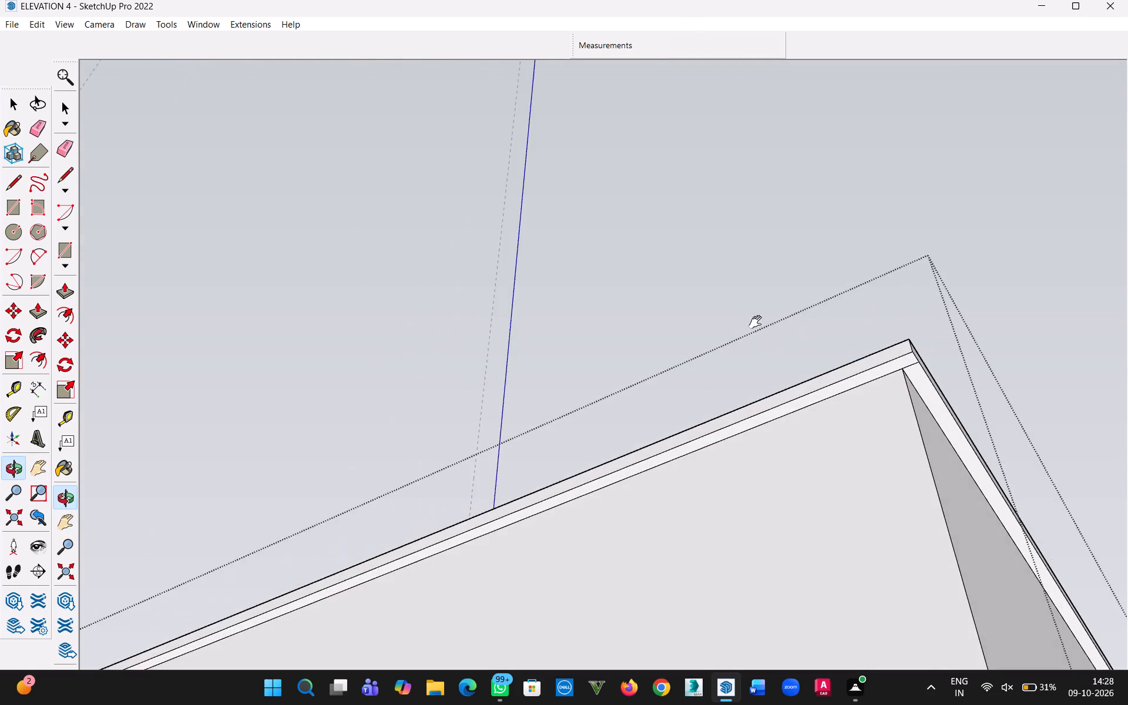
pyautogui.scroll(9, 951, 409)
pyautogui.press('Escape')
pyautogui.click(876, 318)
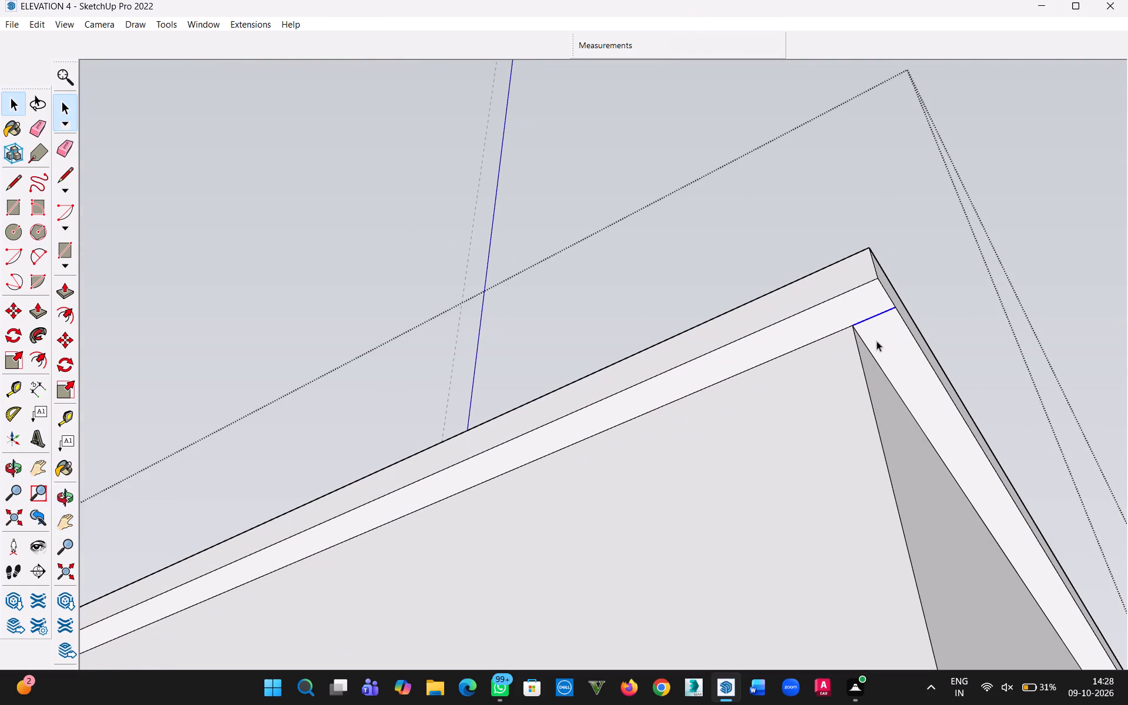
pyautogui.press('Delete')
# Erase the short seam edge under the coping at another inner parapet corner.
pyautogui.scroll(-1, 799, 287)
pyautogui.moveTo(800, 287); pyautogui.dragTo(1127, 704, button='middle')
pyautogui.moveTo(562, 273); pyautogui.dragTo(1127, 351, button='middle')
pyautogui.moveTo(154, 482); pyautogui.dragTo(418, 217, button='middle')
pyautogui.press('e')
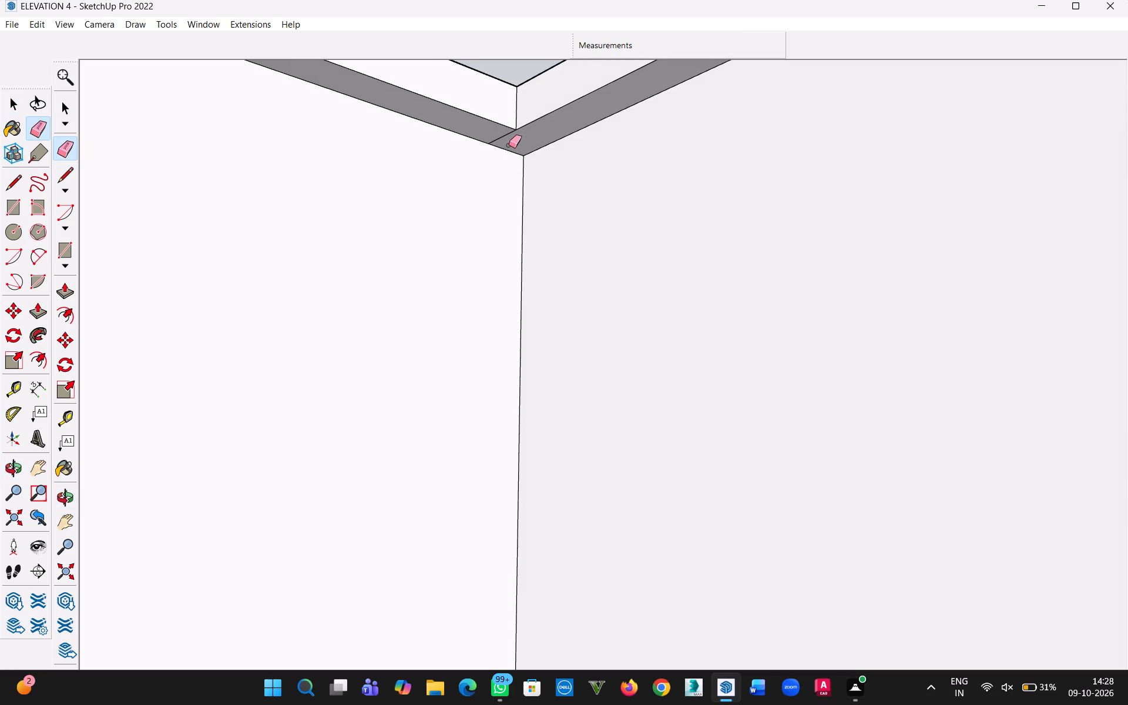
pyautogui.moveTo(509, 145); pyautogui.dragTo(493, 135)
# Look around the parapet walls and bring the whole building back into view.
pyautogui.scroll(-20, 543, 210)
pyautogui.press('h')
pyautogui.moveTo(679, 558); pyautogui.dragTo(106, 518)
pyautogui.scroll(-20, 599, 261)
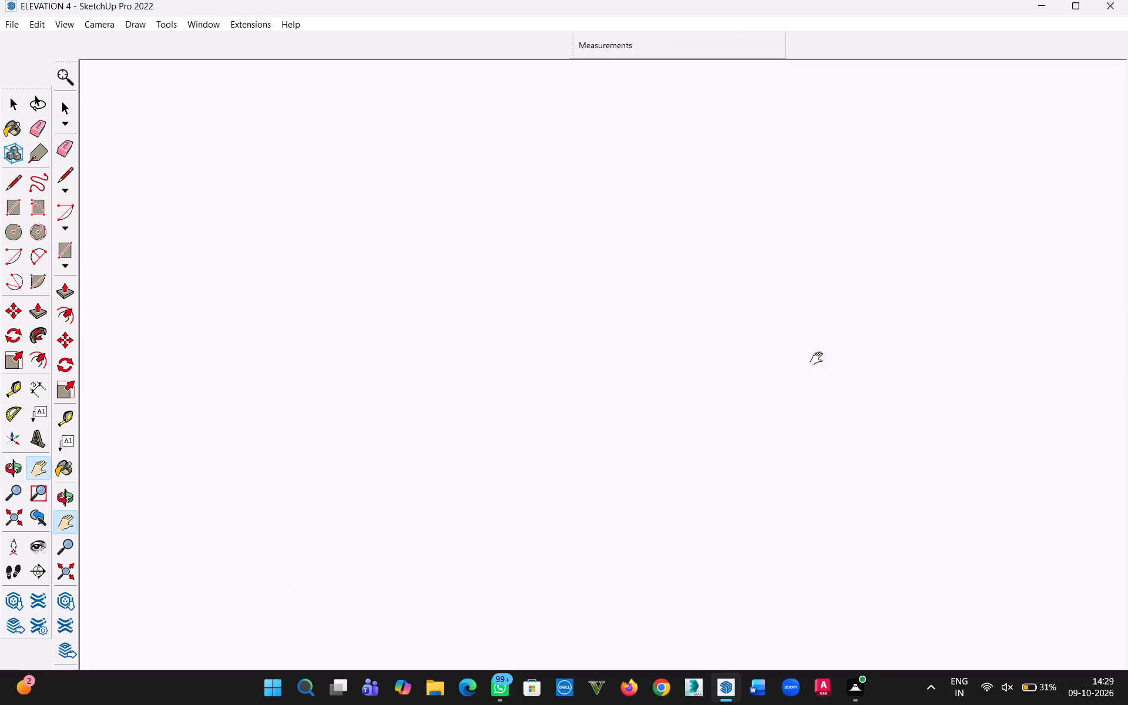
pyautogui.moveTo(649, 361); pyautogui.dragTo(951, 413, button='middle')
pyautogui.scroll(-12, 578, 420)
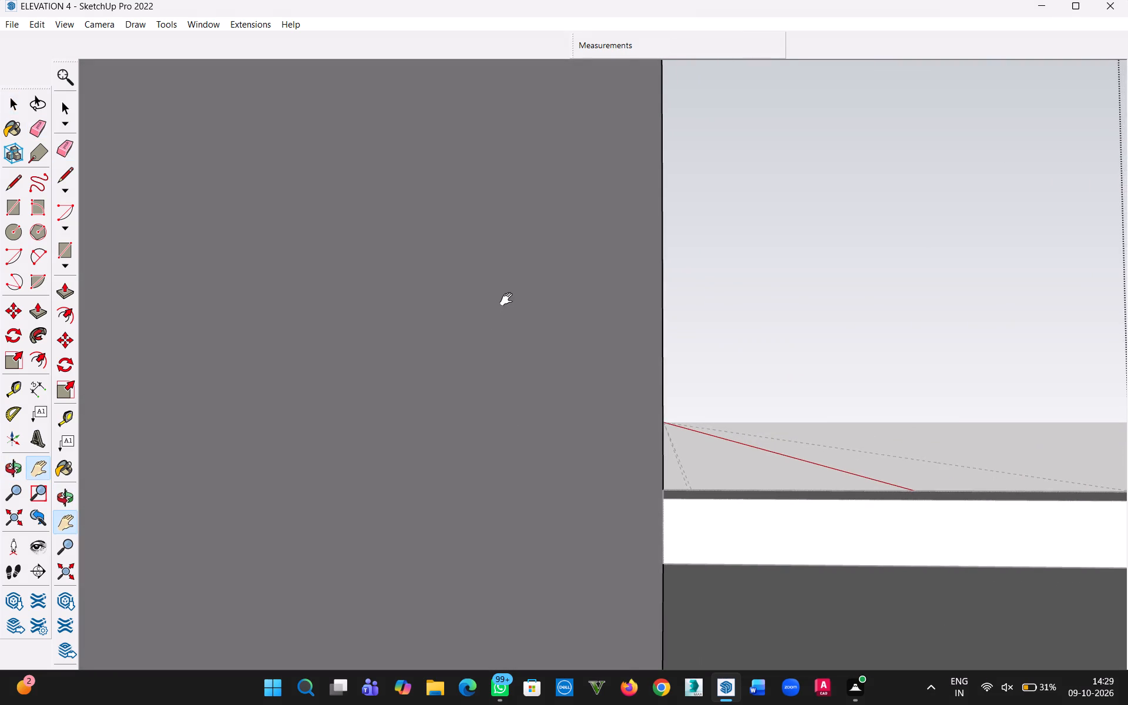
pyautogui.moveTo(515, 306); pyautogui.dragTo(653, 436, button='middle')
pyautogui.click(11, 521)
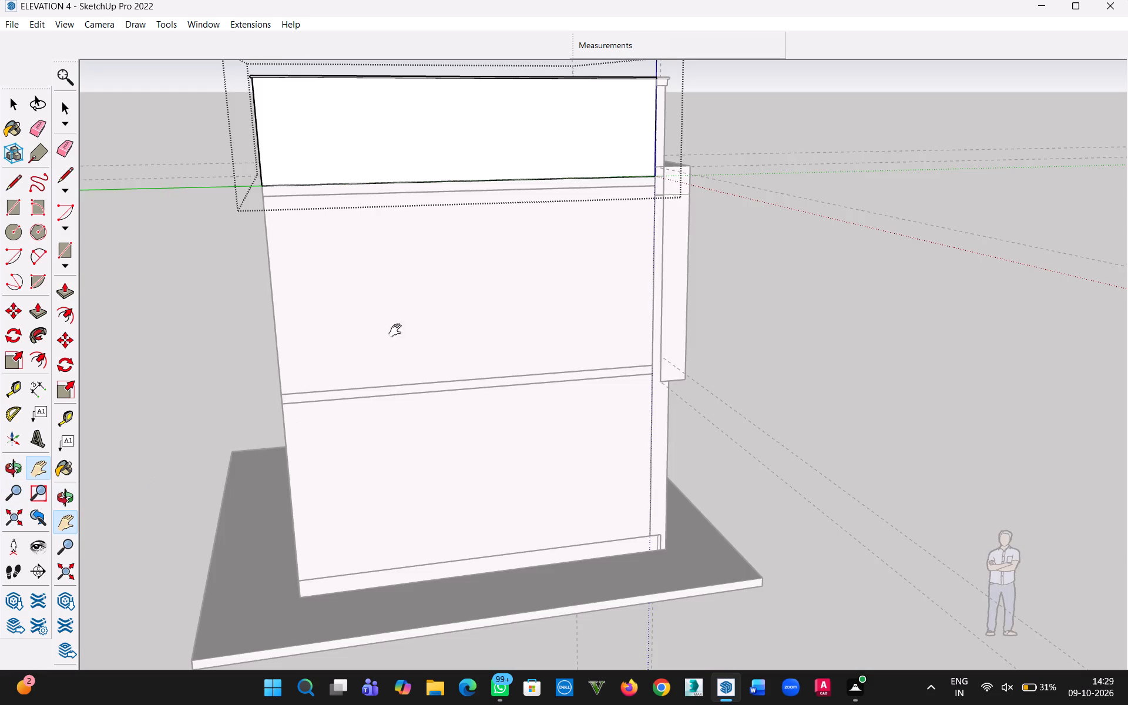
# Erase the short seam edge on the underside of the coping at the parapet's far inner corner.
pyautogui.moveTo(472, 203); pyautogui.dragTo(961, 395, button='middle')
pyautogui.scroll(5, 41, 93)
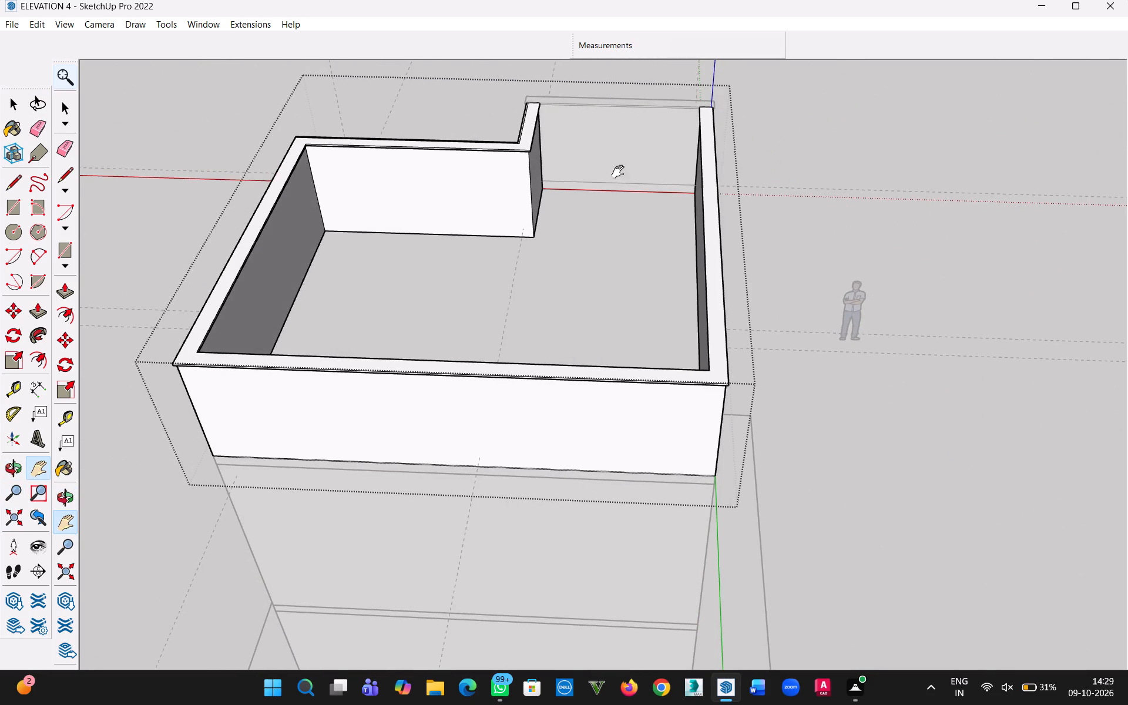
pyautogui.scroll(11, 321, 203)
pyautogui.moveTo(333, 310); pyautogui.dragTo(307, 239, button='middle')
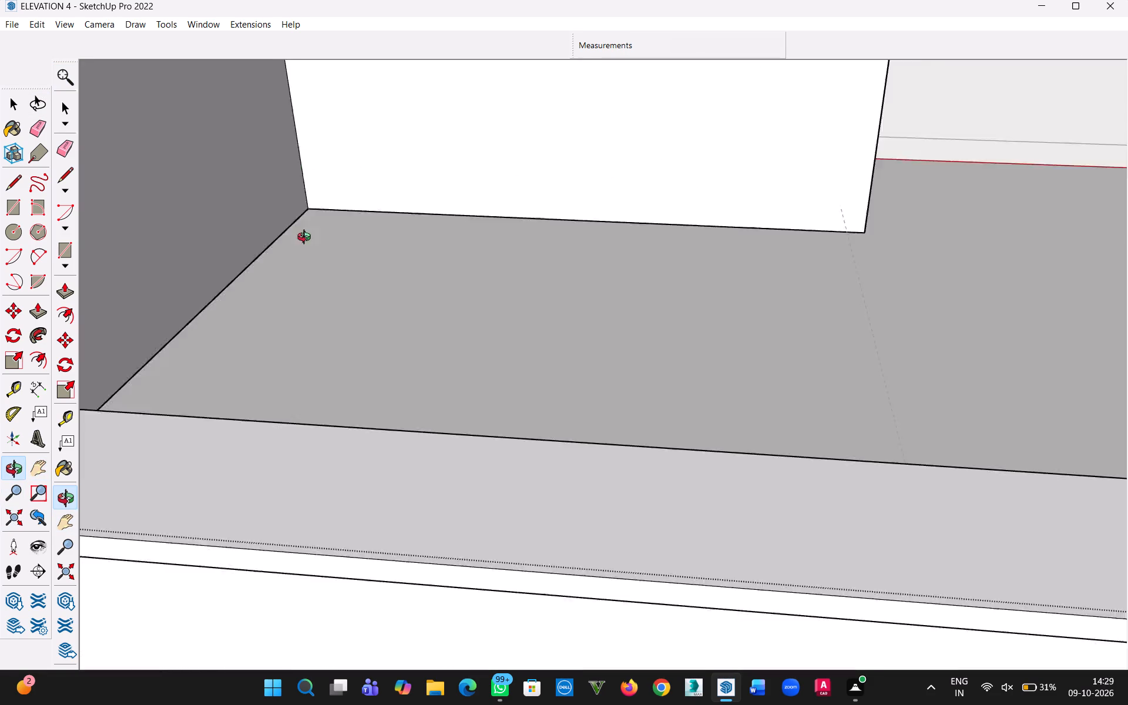
pyautogui.moveTo(307, 239); pyautogui.dragTo(305, 294, button='middle')
pyautogui.moveTo(308, 191); pyautogui.dragTo(415, 639)
pyautogui.moveTo(417, 606); pyautogui.dragTo(362, 290, button='middle')
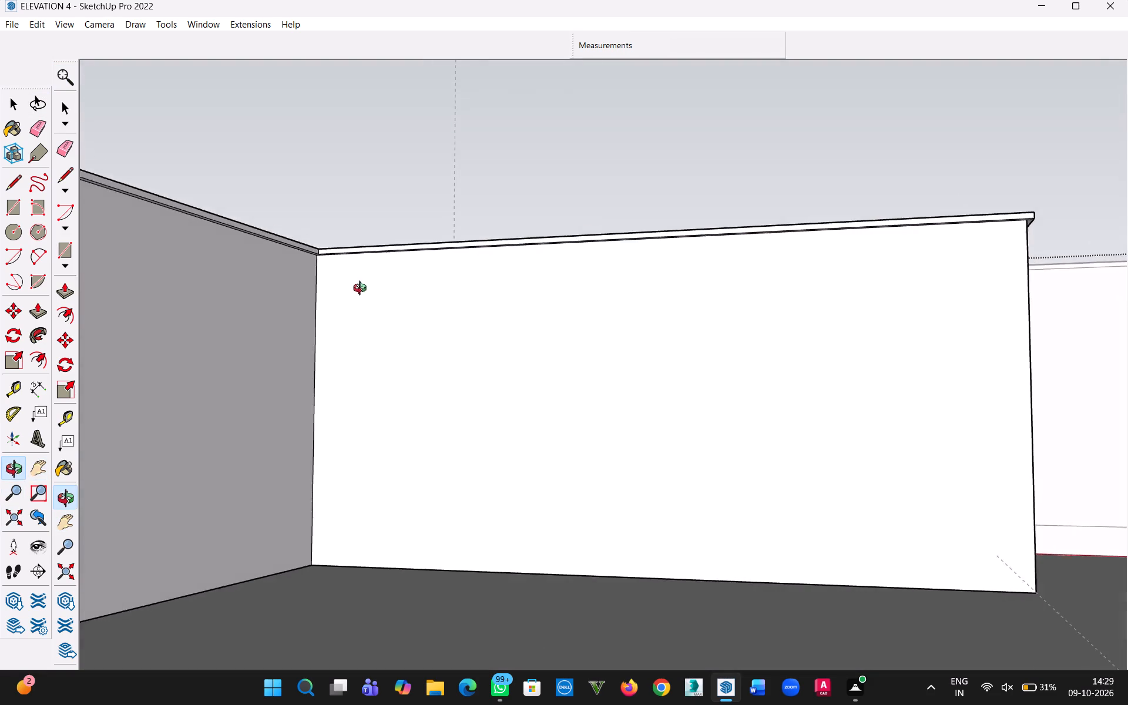
pyautogui.moveTo(362, 290); pyautogui.dragTo(364, 247, button='middle')
pyautogui.moveTo(380, 277); pyautogui.dragTo(375, 602)
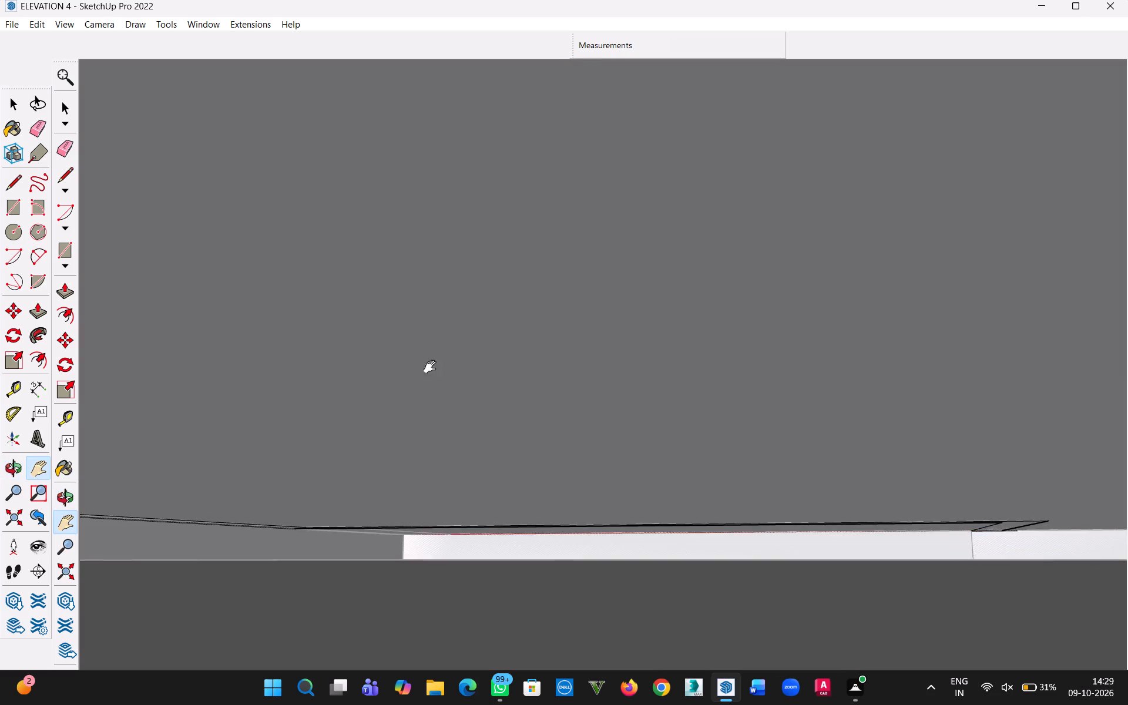
pyautogui.moveTo(425, 305); pyautogui.dragTo(479, 691)
pyautogui.moveTo(278, 155); pyautogui.dragTo(388, 333)
pyautogui.scroll(20, 404, 384)
pyautogui.moveTo(419, 379); pyautogui.dragTo(439, 340, button='middle')
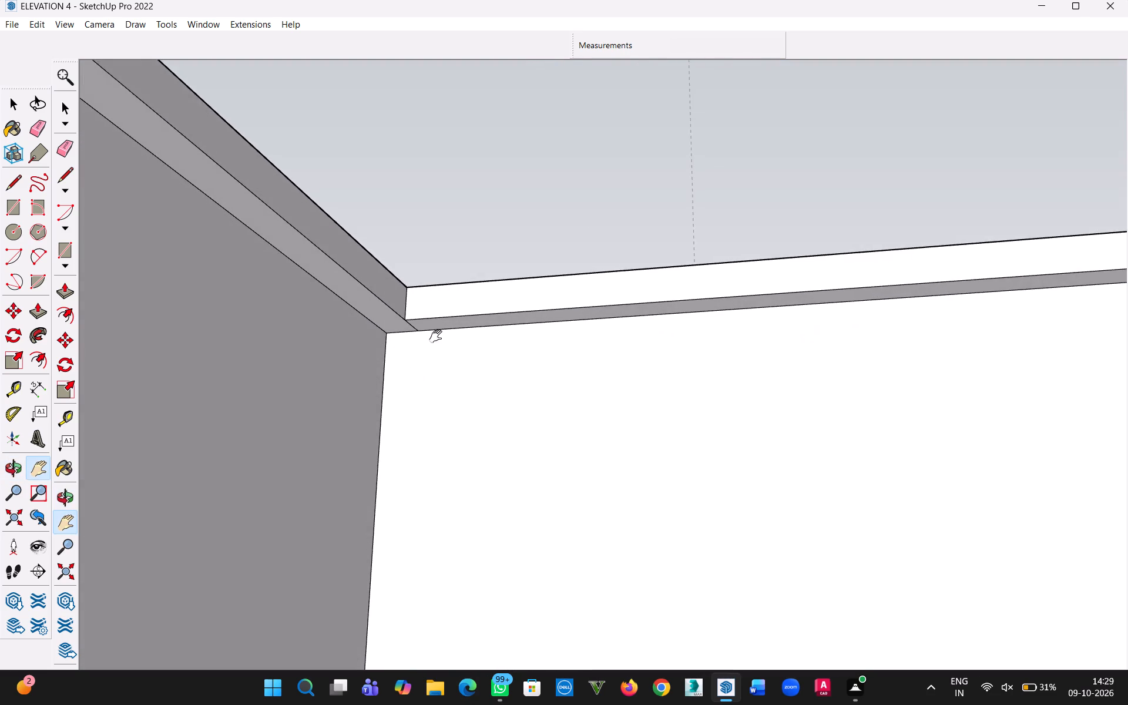
pyautogui.scroll(6, 414, 337)
pyautogui.press('Escape')
pyautogui.moveTo(413, 318); pyautogui.dragTo(399, 318)
pyautogui.scroll(-6, 434, 338)
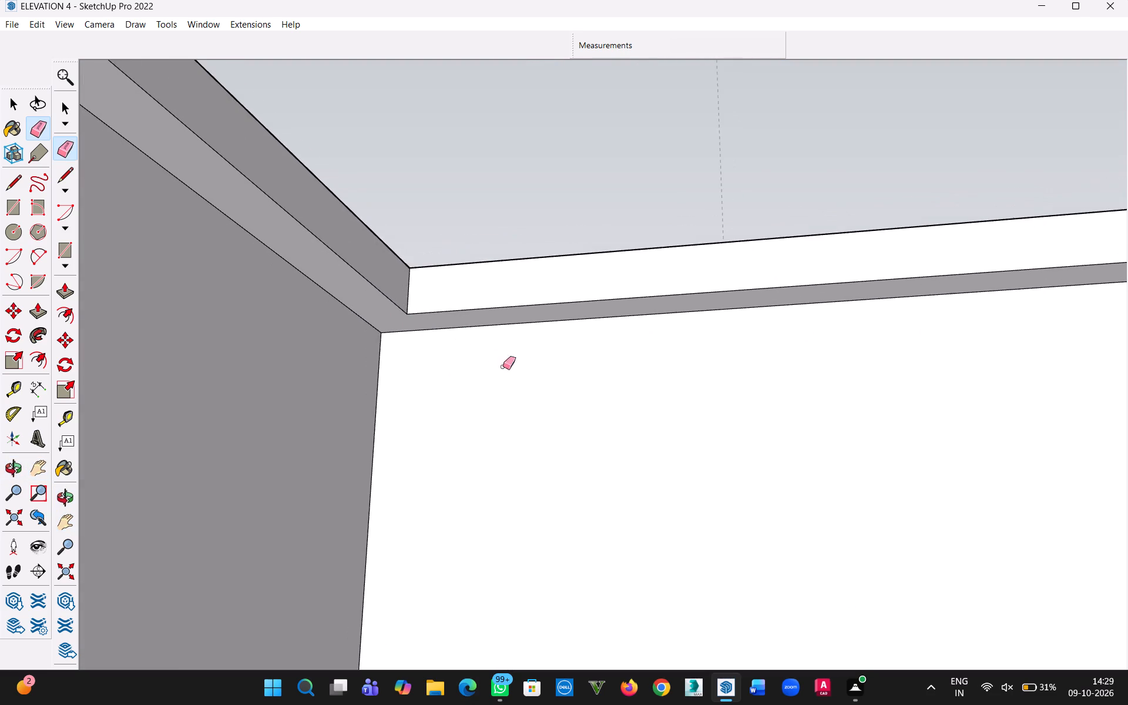
pyautogui.scroll(-6, 525, 370)
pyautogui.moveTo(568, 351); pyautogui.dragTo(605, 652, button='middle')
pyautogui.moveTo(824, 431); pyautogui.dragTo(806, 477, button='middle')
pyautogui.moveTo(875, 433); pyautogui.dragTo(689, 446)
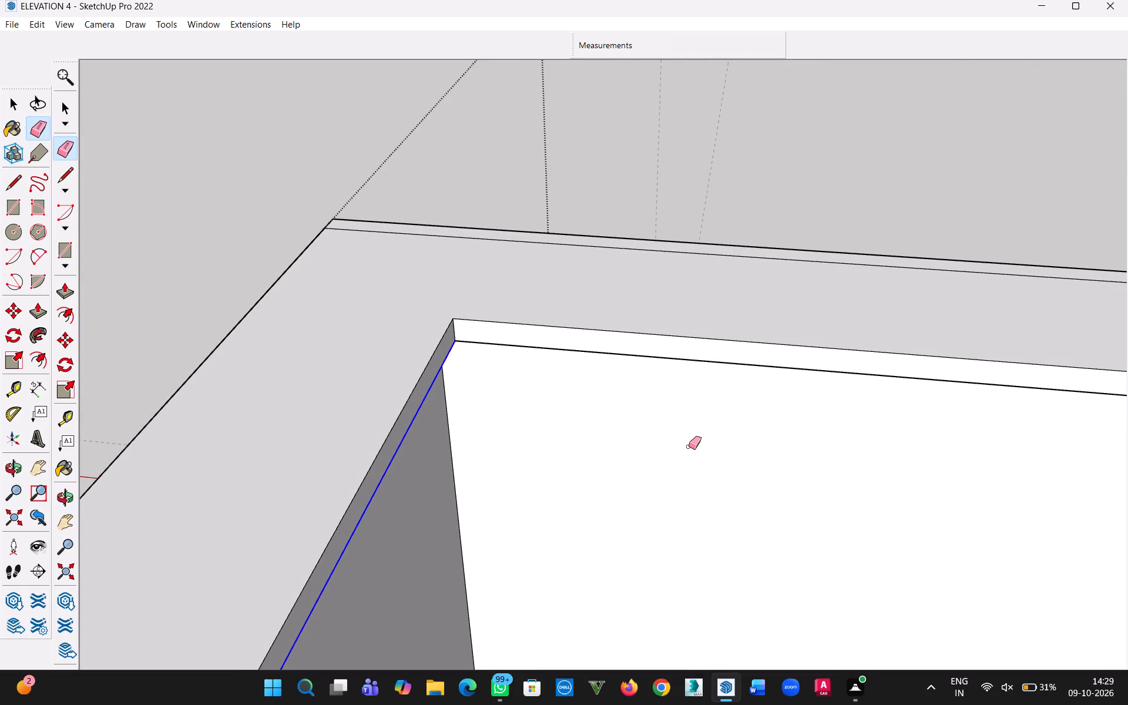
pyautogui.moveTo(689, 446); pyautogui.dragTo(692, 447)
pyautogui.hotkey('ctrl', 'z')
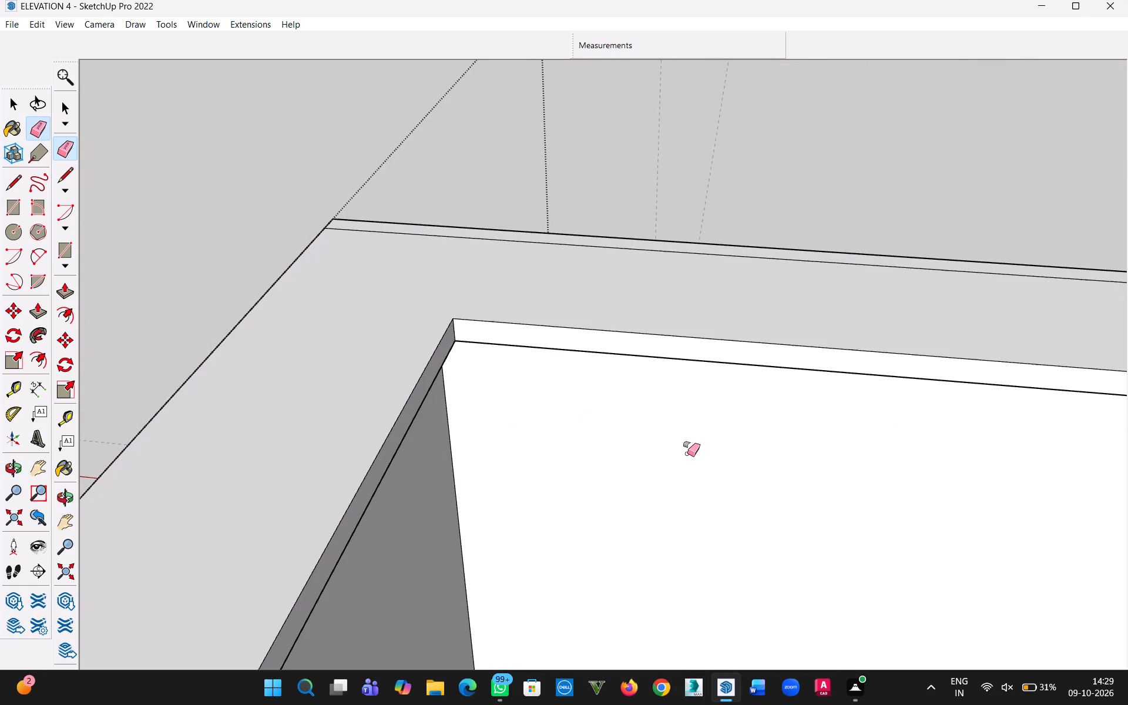
# Erase the short seam edge under the inner coping overhang at the projecting corner where the parapet turns around the notch.
pyautogui.press('h')
pyautogui.moveTo(731, 450); pyautogui.dragTo(160, 341)
pyautogui.moveTo(1057, 413); pyautogui.dragTo(370, 435)
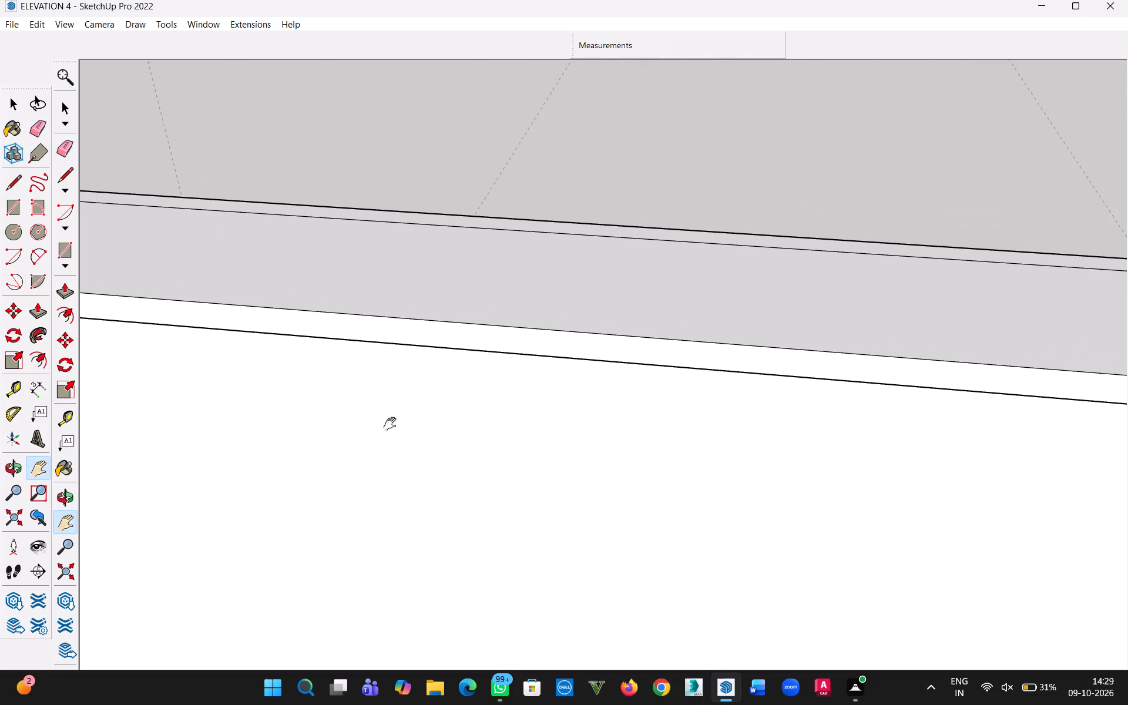
pyautogui.moveTo(1127, 406); pyautogui.dragTo(400, 408)
pyautogui.moveTo(1072, 445); pyautogui.dragTo(405, 358)
pyautogui.scroll(-5, 908, 482)
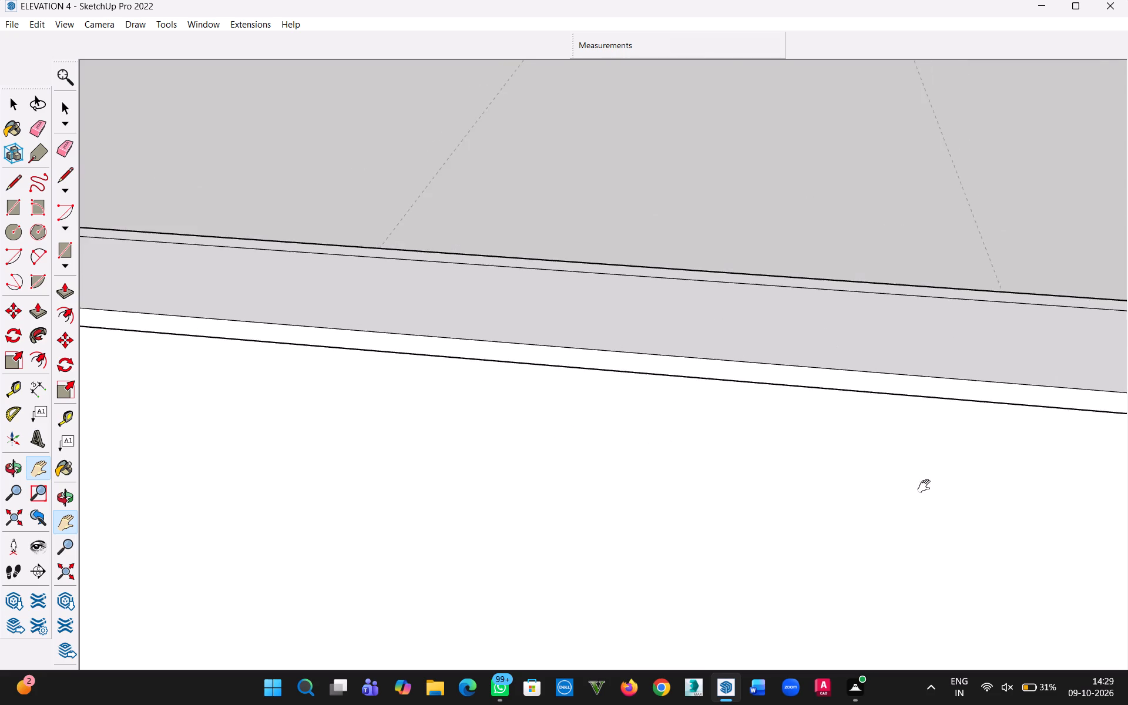
pyautogui.scroll(-5, 931, 488)
pyautogui.moveTo(975, 496); pyautogui.dragTo(340, 368)
pyautogui.moveTo(934, 392); pyautogui.dragTo(793, 277, button='middle')
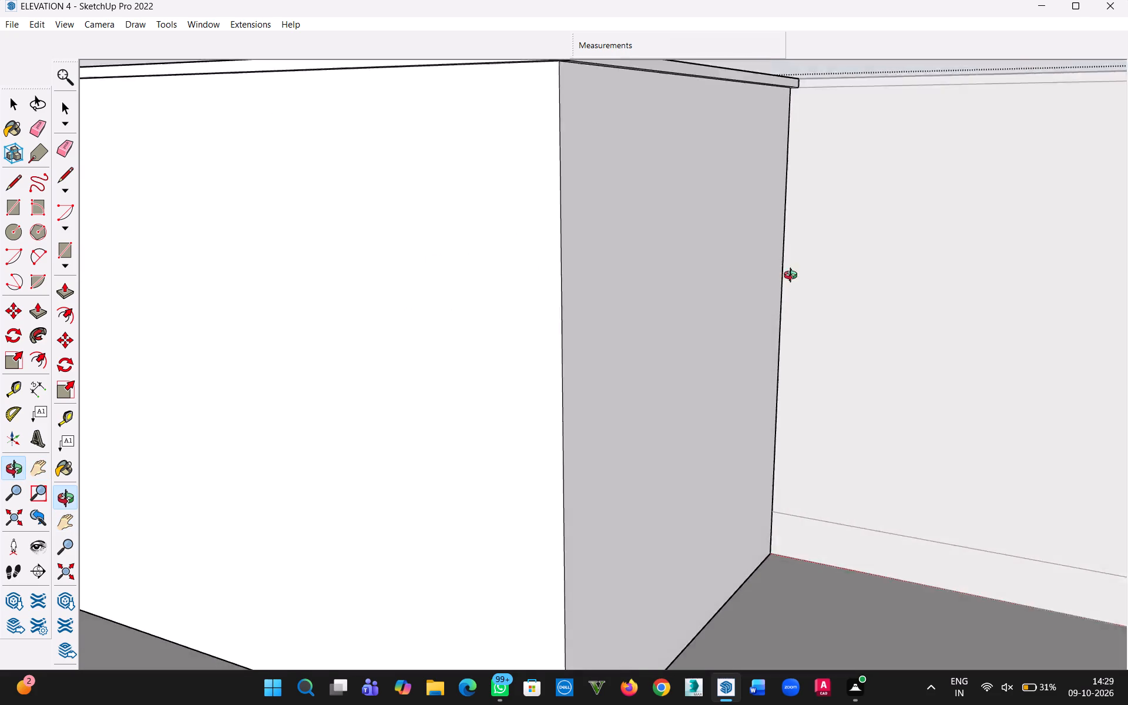
pyautogui.moveTo(793, 277); pyautogui.dragTo(787, 292, button='middle')
pyautogui.moveTo(720, 325); pyautogui.dragTo(888, 549)
pyautogui.moveTo(827, 337); pyautogui.dragTo(825, 328, button='middle')
pyautogui.moveTo(902, 506); pyautogui.dragTo(832, 354, button='middle')
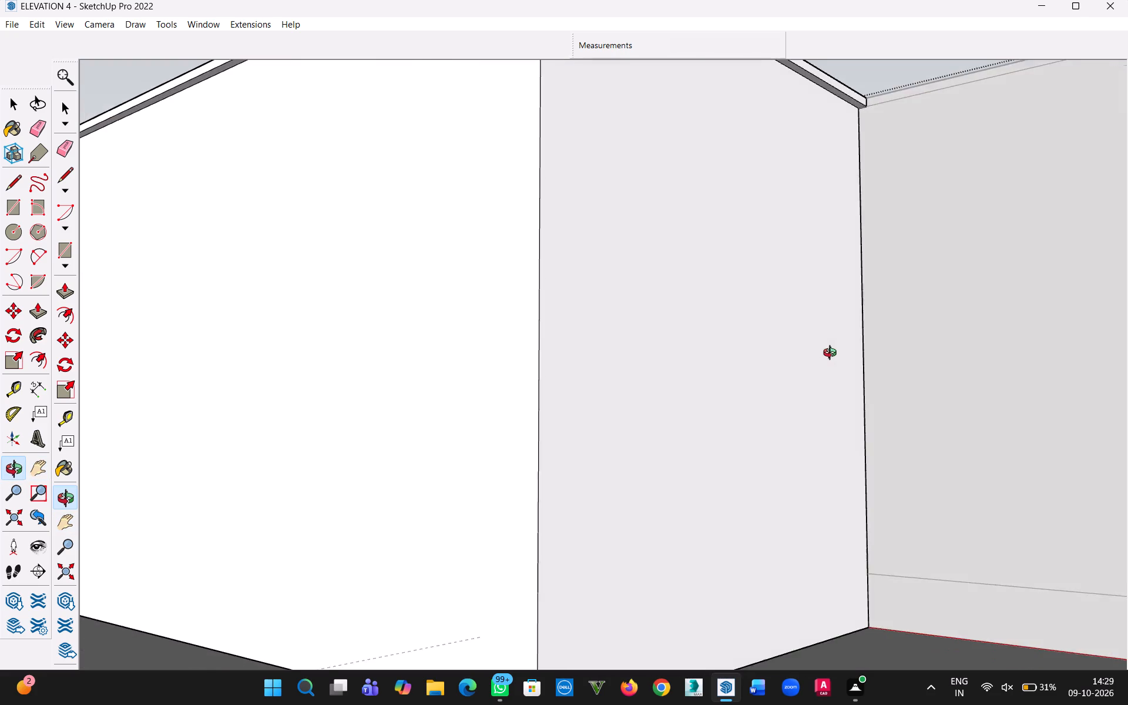
pyautogui.moveTo(832, 354); pyautogui.dragTo(834, 363, button='middle')
pyautogui.moveTo(676, 210); pyautogui.dragTo(808, 704)
pyautogui.moveTo(793, 557); pyautogui.dragTo(772, 404, button='middle')
pyautogui.scroll(4, 640, 215)
pyautogui.scroll(3, 714, 313)
pyautogui.press('e')
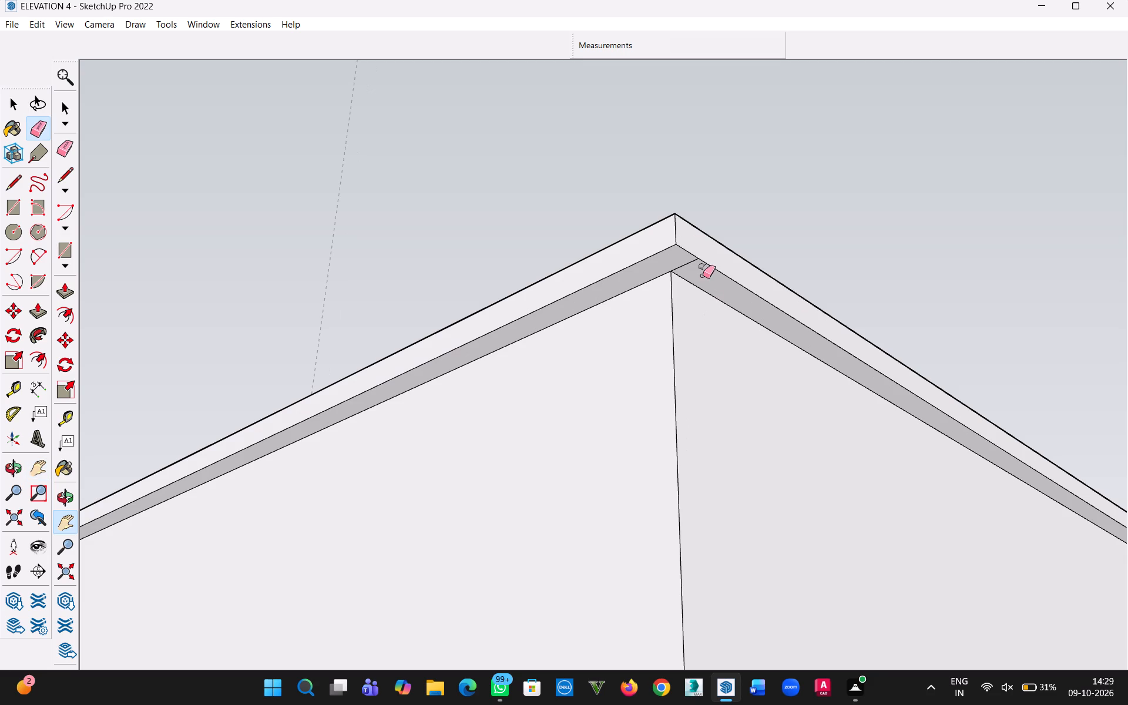
pyautogui.moveTo(696, 274); pyautogui.dragTo(681, 266)
pyautogui.scroll(-3, 873, 427)
pyautogui.scroll(-4, 931, 487)
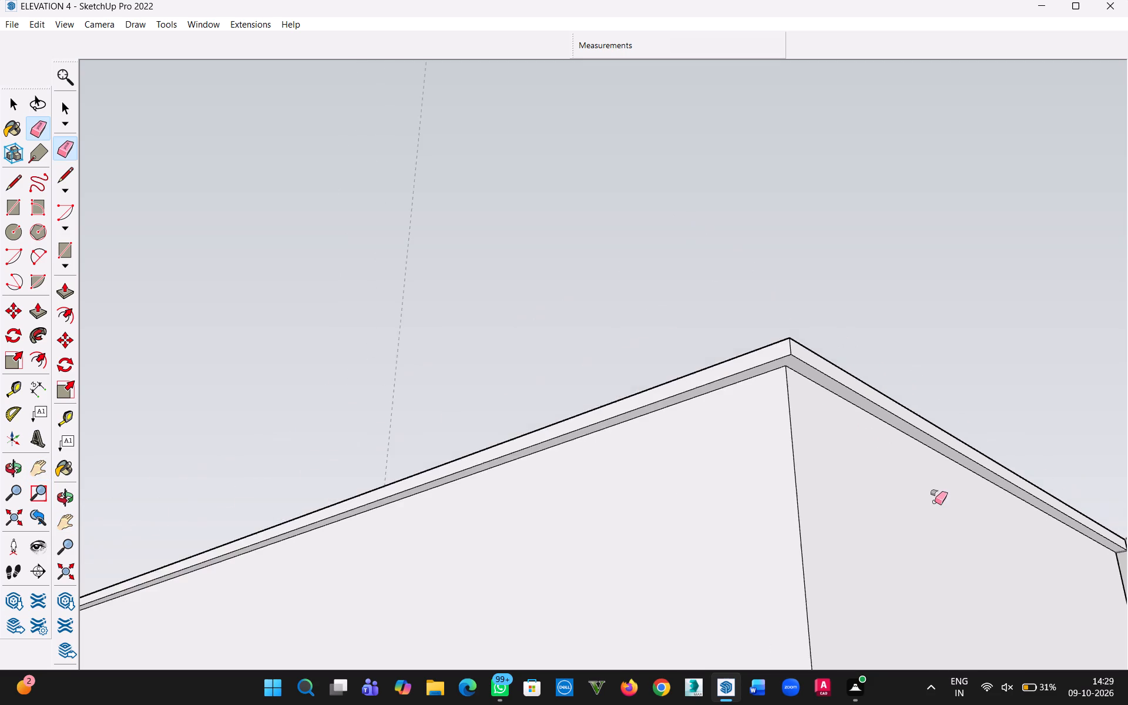
# Check the parapet coping around the notch from above and outside, and close the group being edited.
pyautogui.write('GH')
pyautogui.moveTo(955, 535); pyautogui.dragTo(650, 425)
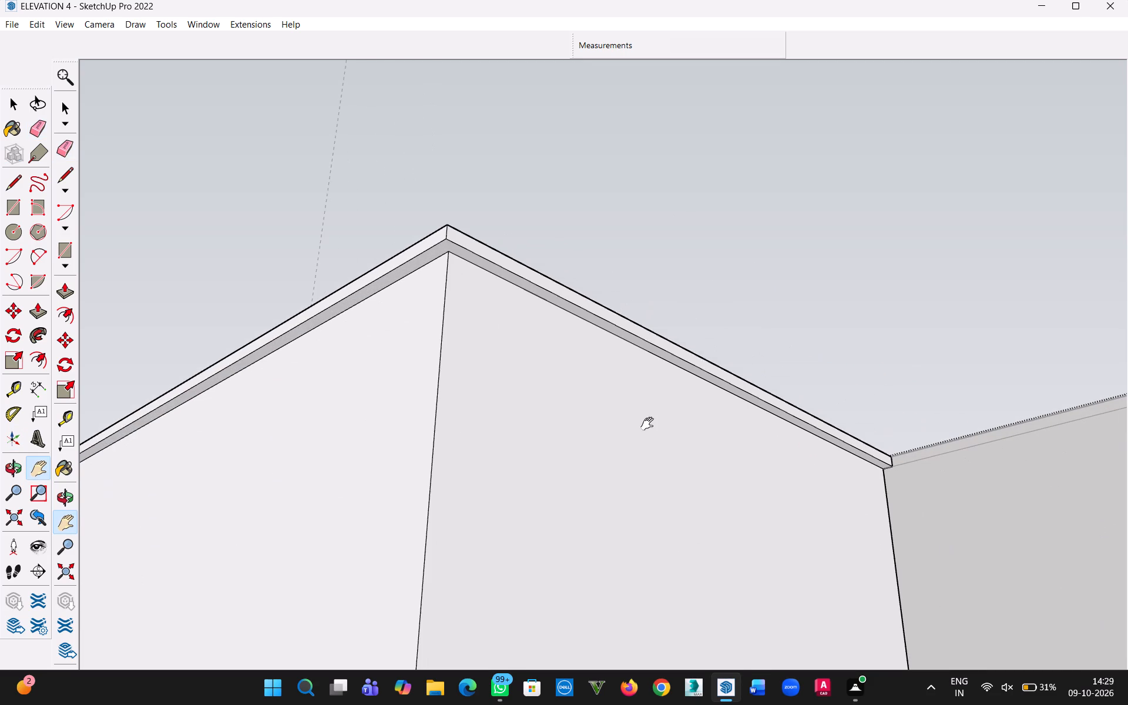
pyautogui.moveTo(610, 247); pyautogui.dragTo(1127, 537, button='middle')
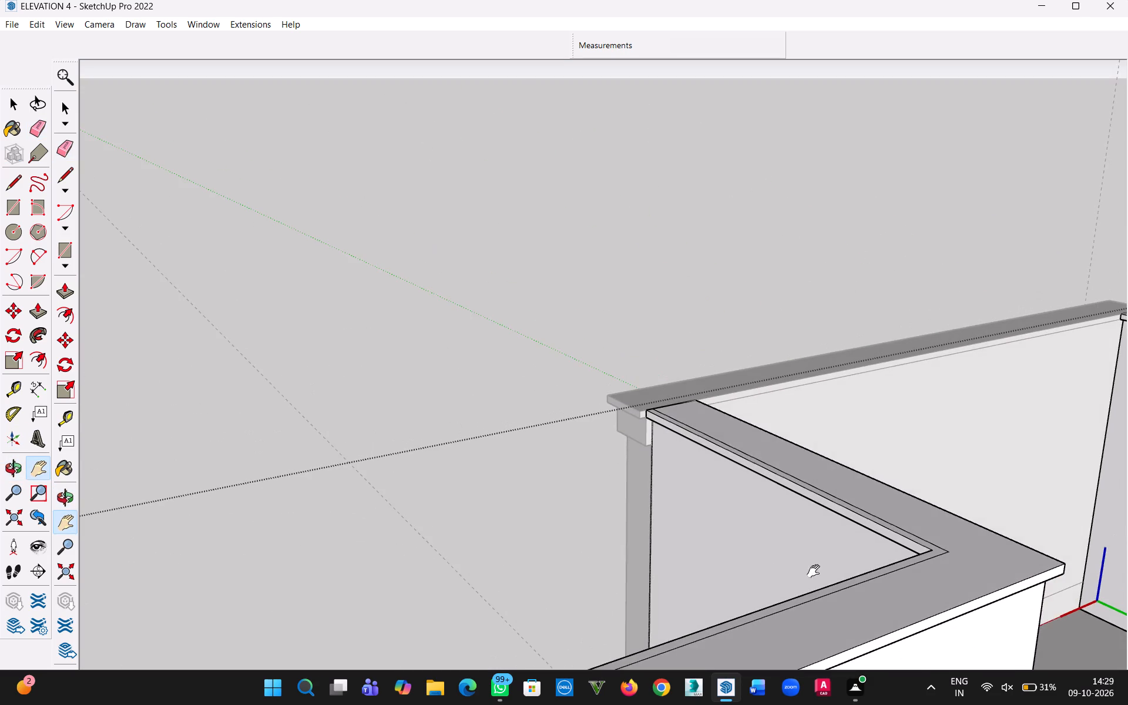
pyautogui.moveTo(666, 560); pyautogui.dragTo(982, 533, button='middle')
pyautogui.moveTo(974, 512); pyautogui.dragTo(364, 519)
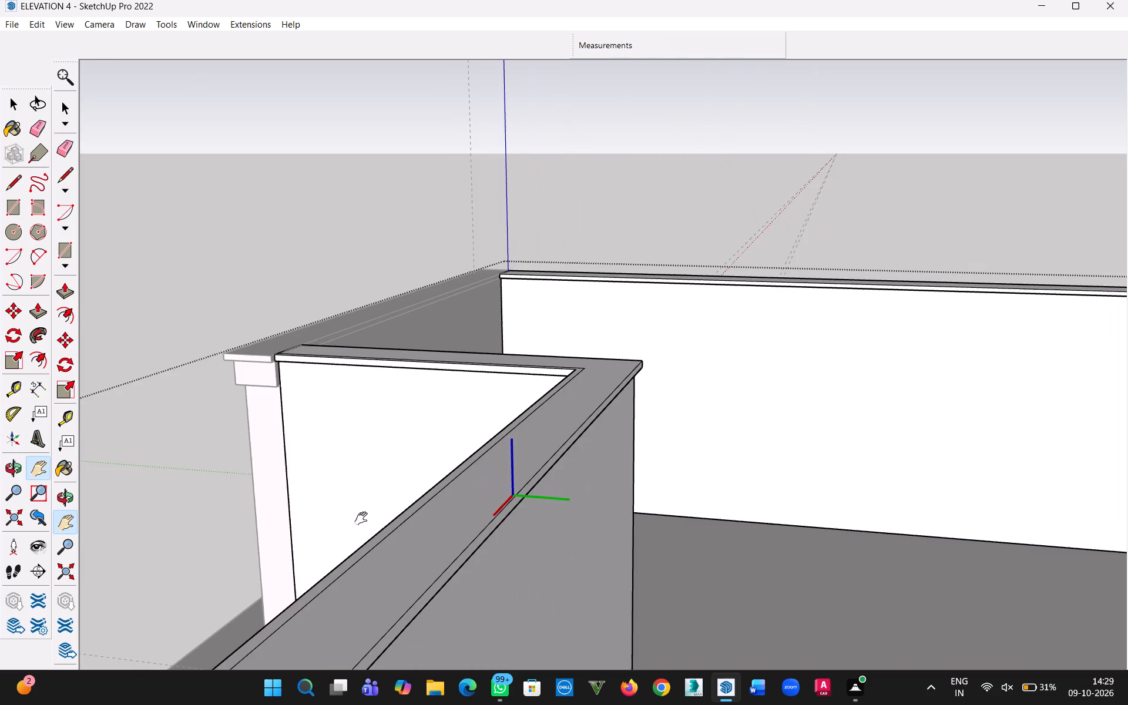
pyautogui.moveTo(372, 517); pyautogui.dragTo(597, 491, button='middle')
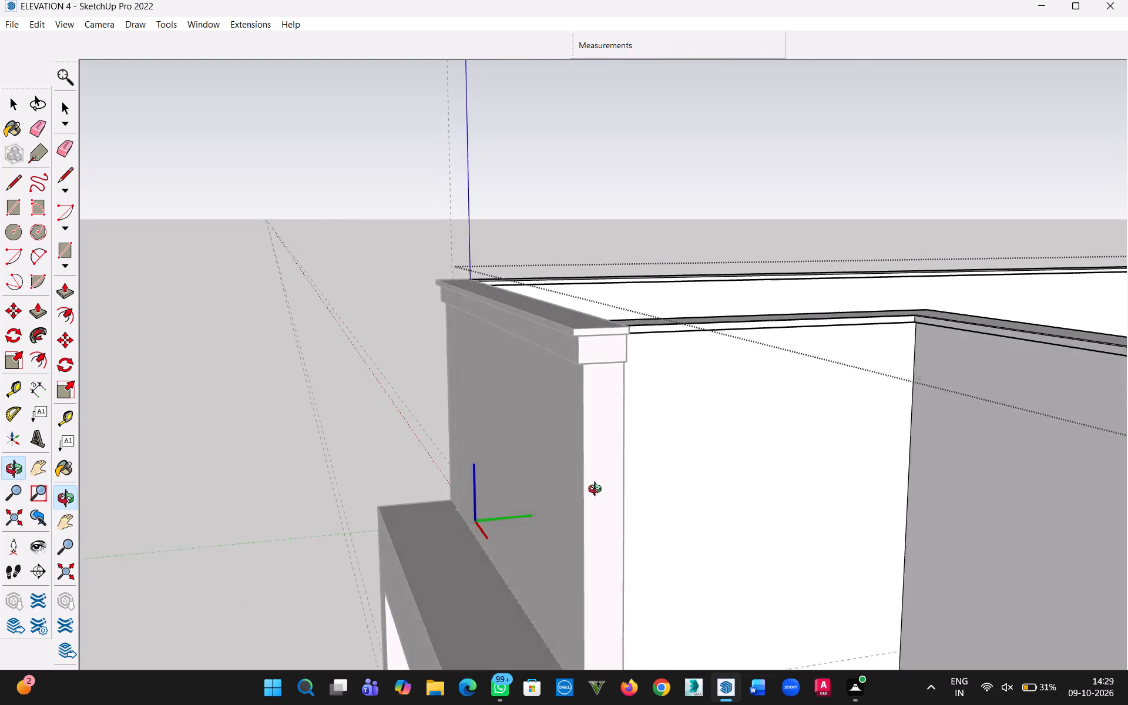
pyautogui.moveTo(597, 491); pyautogui.dragTo(595, 491, button='middle')
pyautogui.click(16, 107)
pyautogui.click(176, 235)
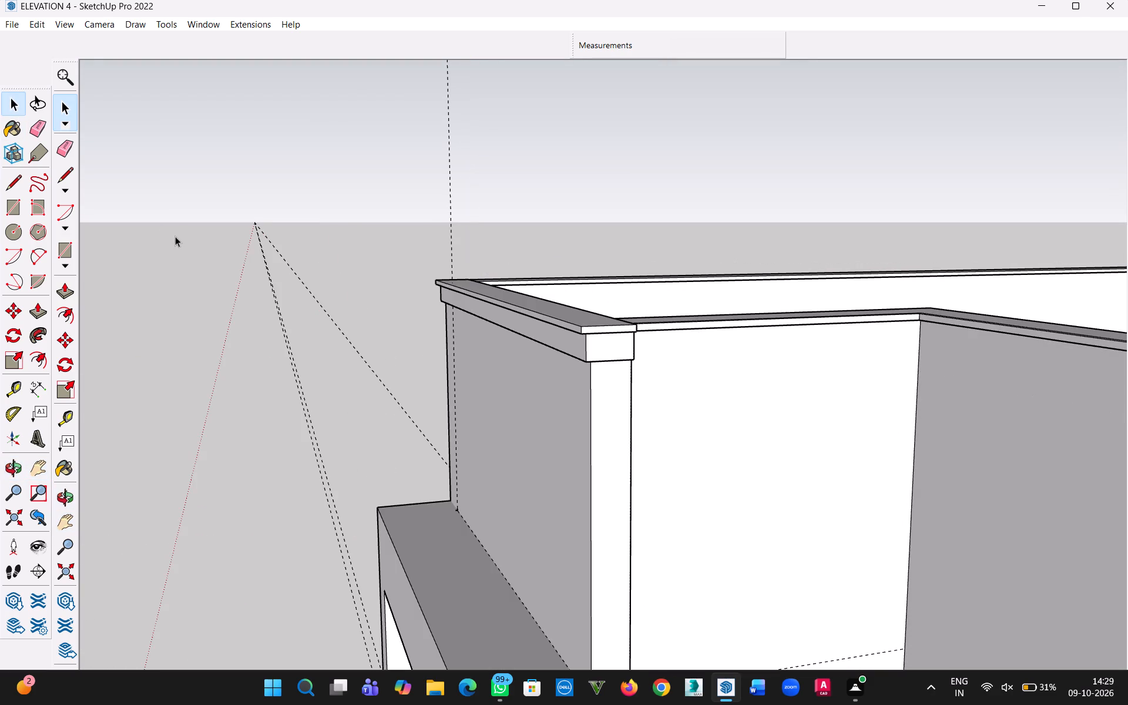
# Reopen the parapet group and erase the seam edges on the coping's top and outer face at the outer corner beside the notch.
pyautogui.scroll(-4, 739, 573)
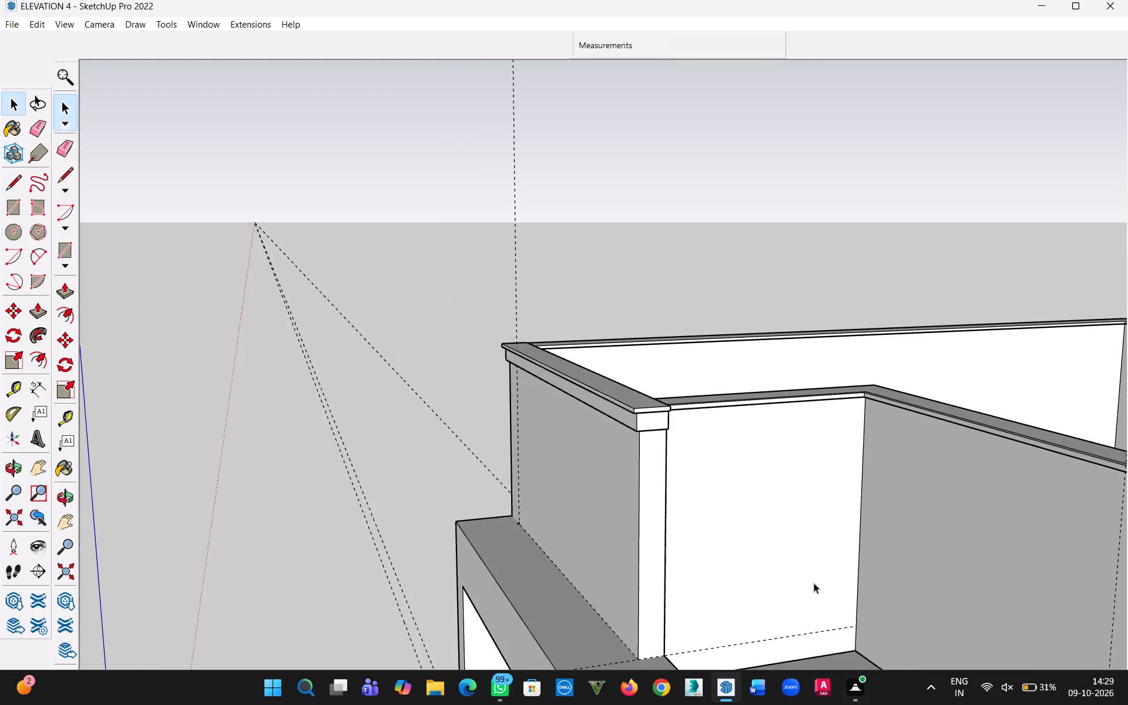
pyautogui.press('h')
pyautogui.moveTo(906, 579); pyautogui.dragTo(579, 375)
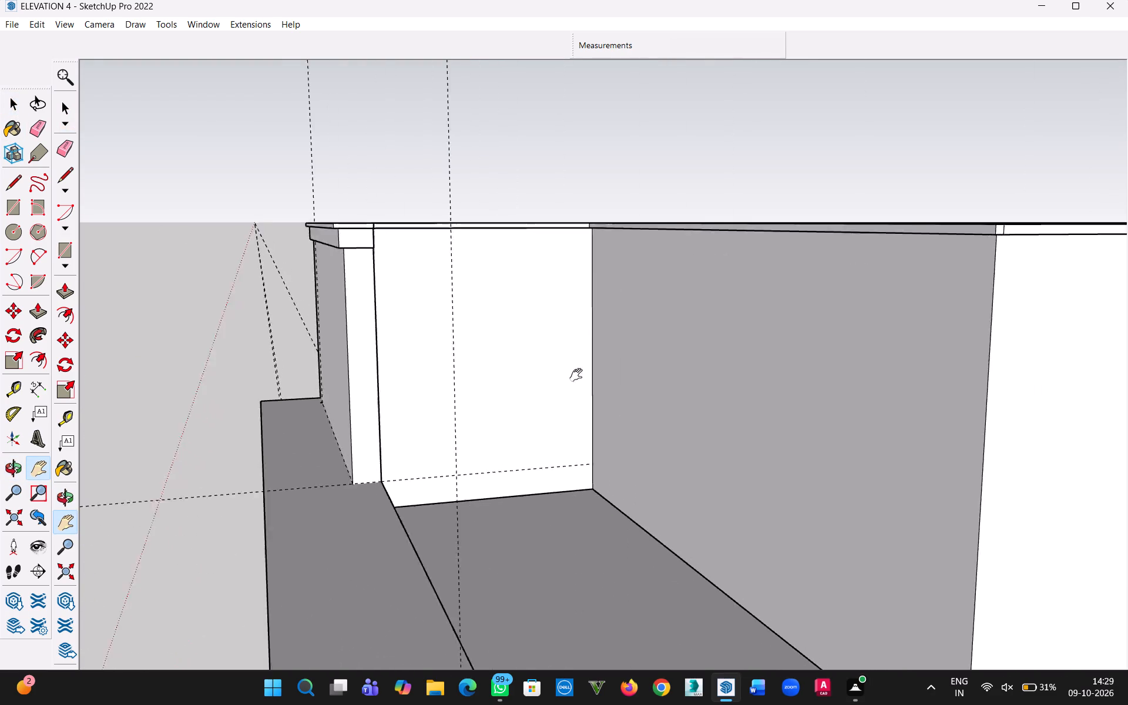
pyautogui.moveTo(579, 375); pyautogui.dragTo(516, 349)
pyautogui.moveTo(515, 349); pyautogui.dragTo(519, 358, button='middle')
pyautogui.scroll(5, 813, 83)
pyautogui.scroll(-3, 774, 265)
pyautogui.moveTo(664, 540); pyautogui.dragTo(634, 486, button='middle')
pyautogui.press('Escape')
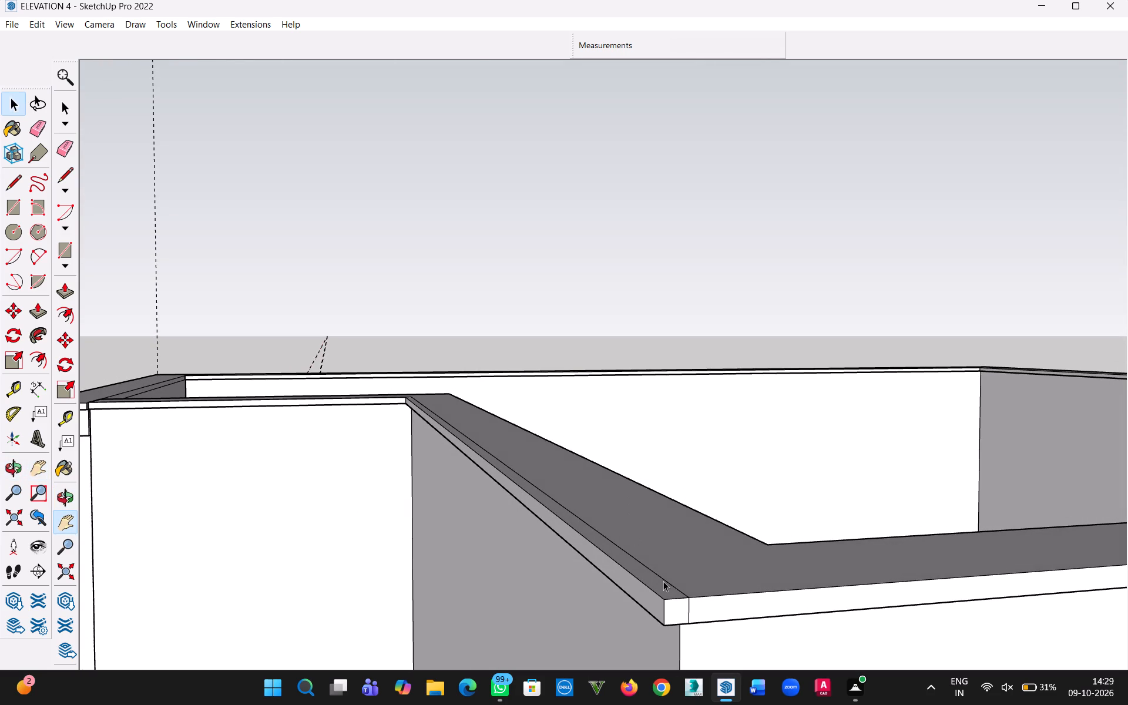
pyautogui.click(674, 589)
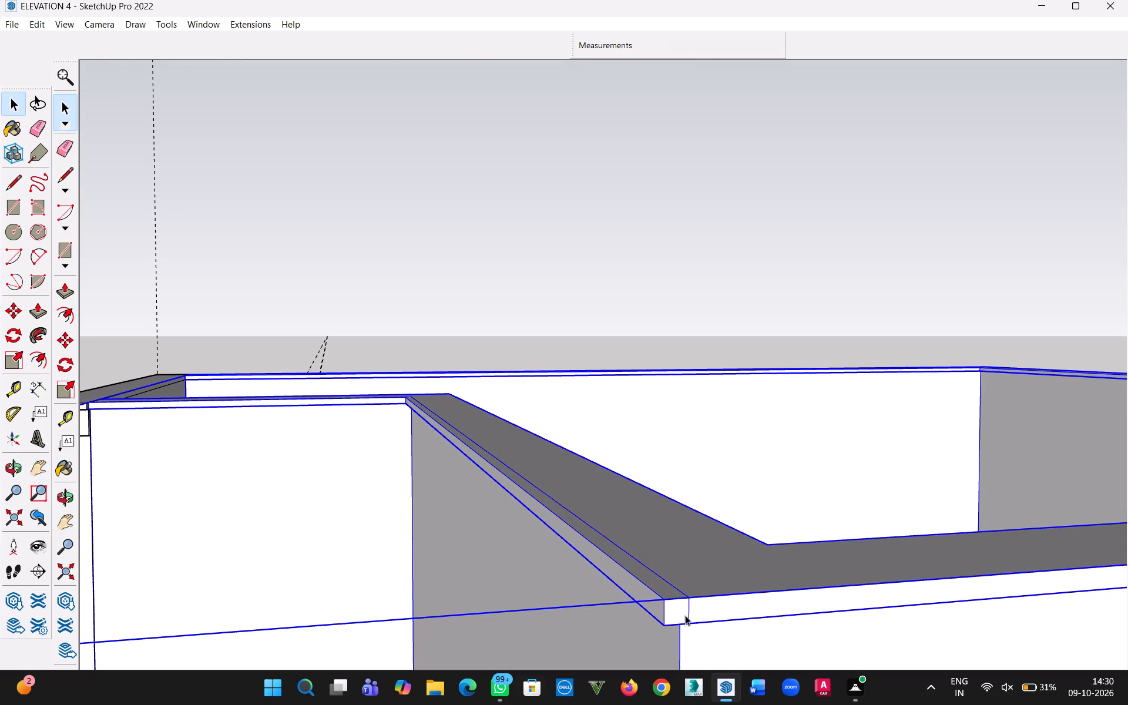
pyautogui.doubleClick(677, 615)
pyautogui.scroll(6, 690, 621)
pyautogui.press('e')
pyautogui.moveTo(696, 613); pyautogui.dragTo(669, 612)
pyautogui.moveTo(677, 565); pyautogui.dragTo(646, 565)
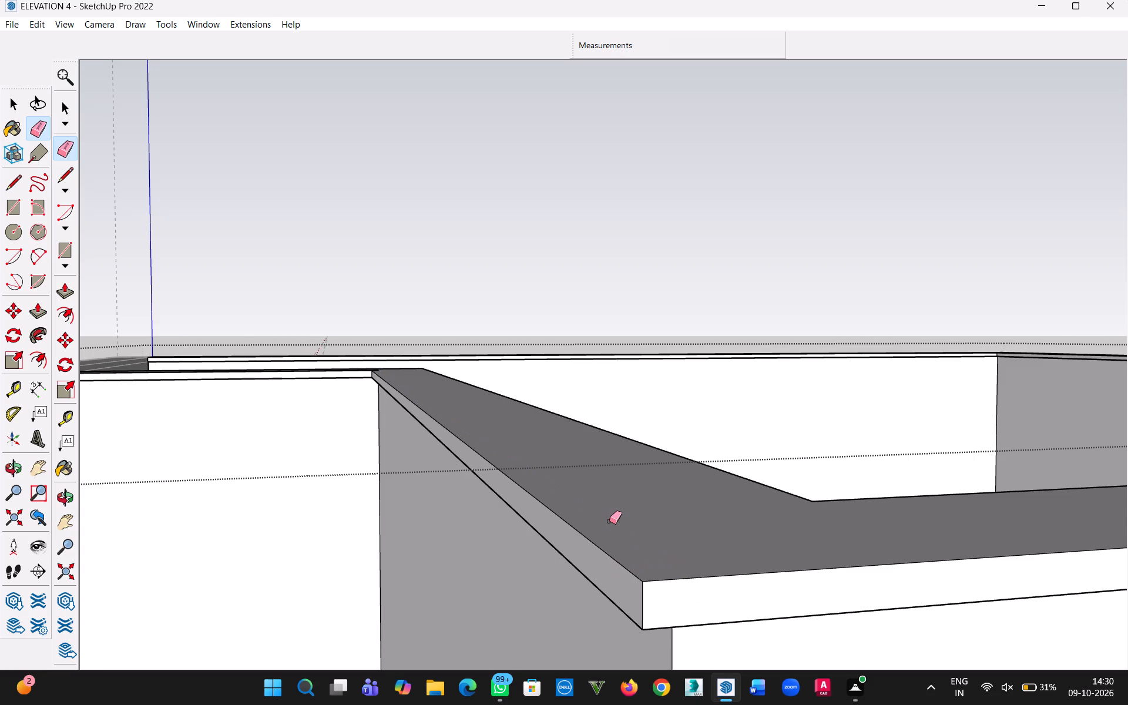
# Erase the short seam edge on the underside of the coping at the same outer corner.
pyautogui.scroll(-4, 609, 521)
pyautogui.moveTo(610, 553); pyautogui.dragTo(659, 311, button='middle')
pyautogui.scroll(7, 658, 633)
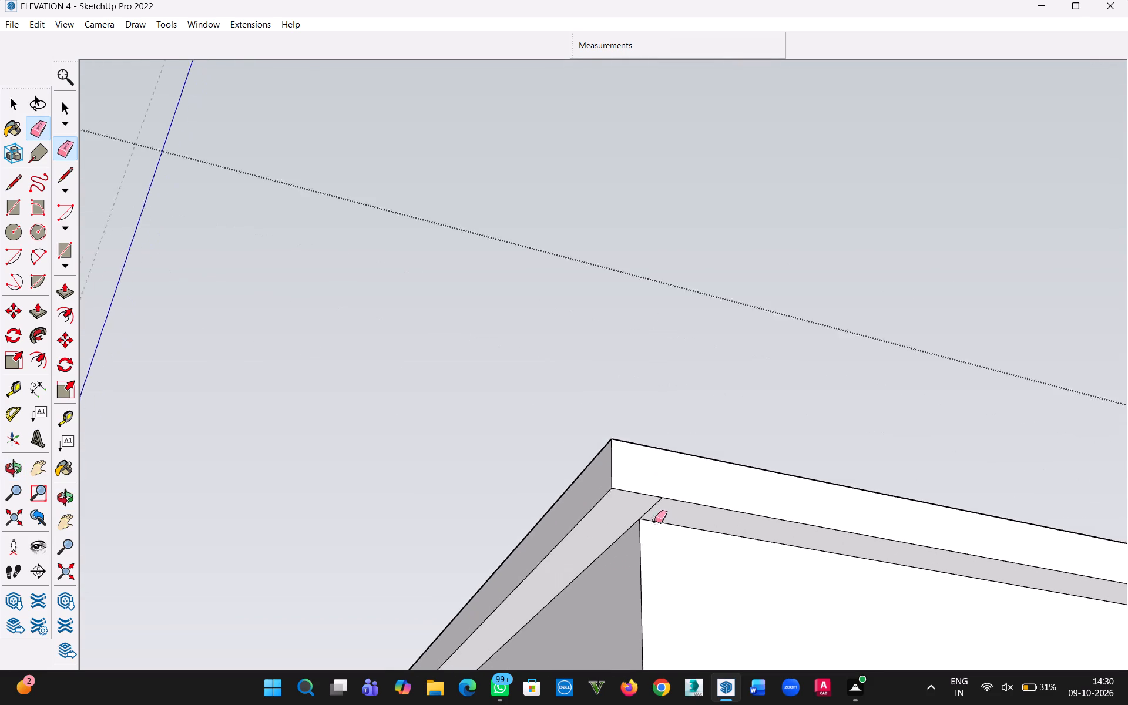
pyautogui.scroll(2, 654, 521)
pyautogui.moveTo(667, 510); pyautogui.dragTo(641, 503)
pyautogui.scroll(-6, 573, 540)
# Erase the leftover line and its short stub on the coping's top face at the recessed notch corner.
pyautogui.moveTo(518, 581); pyautogui.dragTo(563, 582, button='middle')
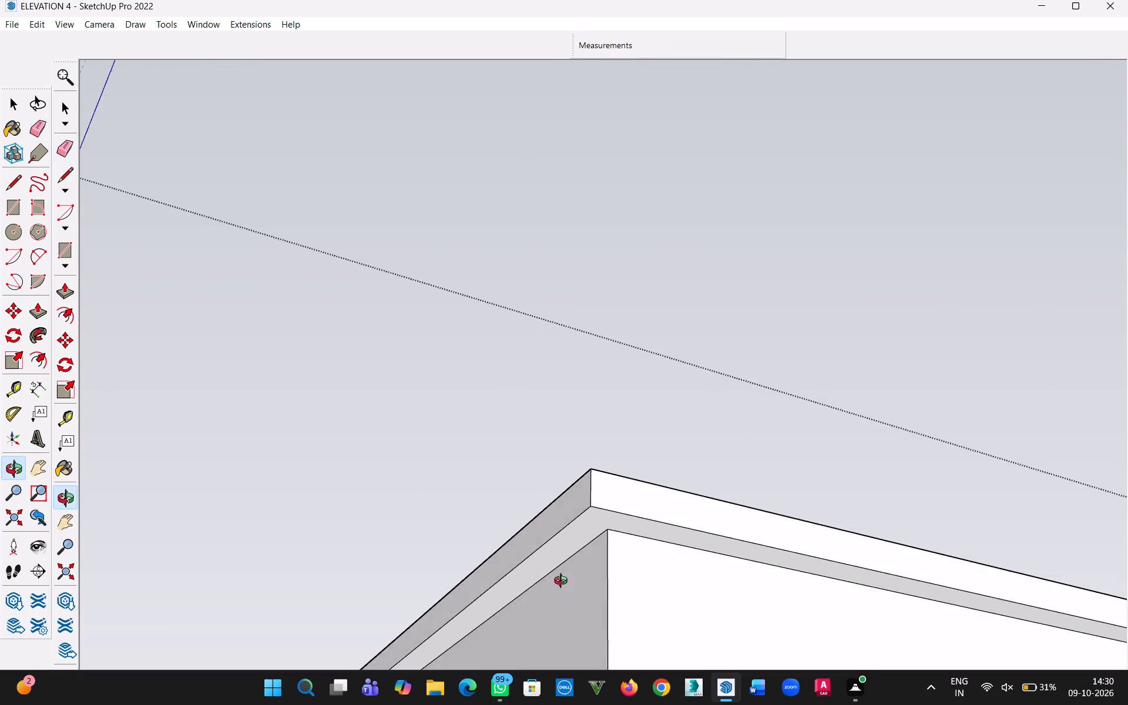
pyautogui.moveTo(563, 582); pyautogui.dragTo(613, 704, button='middle')
pyautogui.scroll(-6, 413, 507)
pyautogui.press('h')
pyautogui.moveTo(417, 504); pyautogui.dragTo(803, 491)
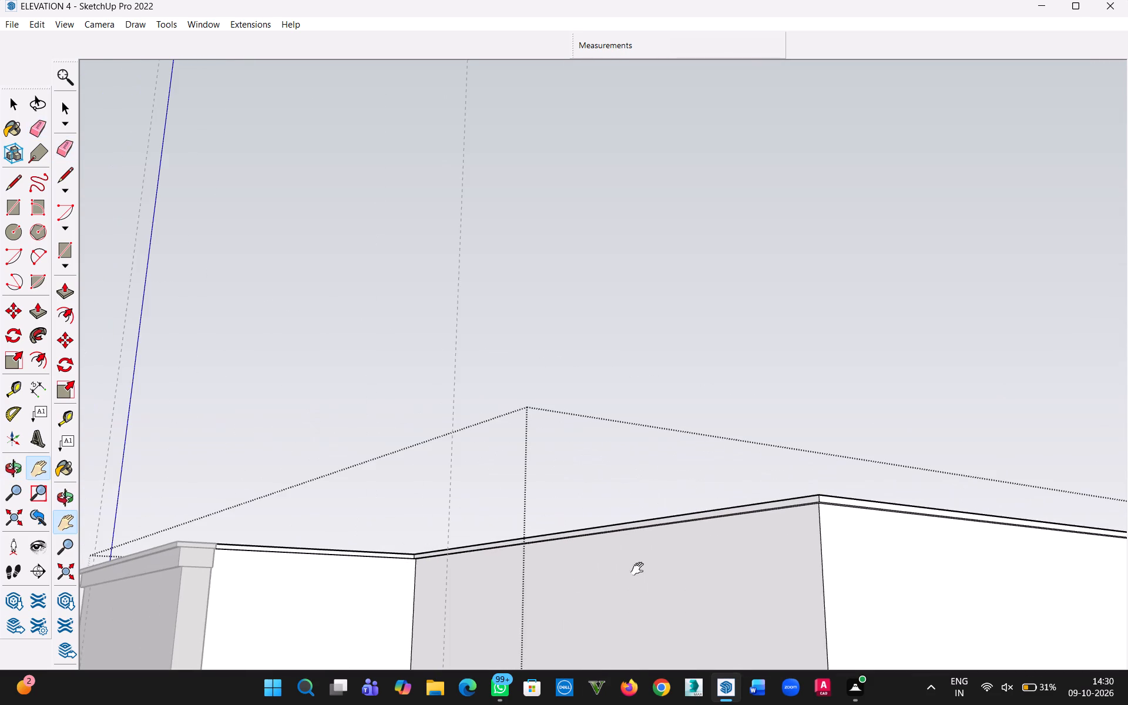
pyautogui.press('Escape')
pyautogui.scroll(20, 423, 567)
pyautogui.scroll(7, 423, 567)
pyautogui.moveTo(432, 539); pyautogui.dragTo(540, 704, button='middle')
pyautogui.moveTo(434, 334); pyautogui.dragTo(448, 401, button='middle')
pyautogui.press('h')
pyautogui.scroll(-16, 465, 454)
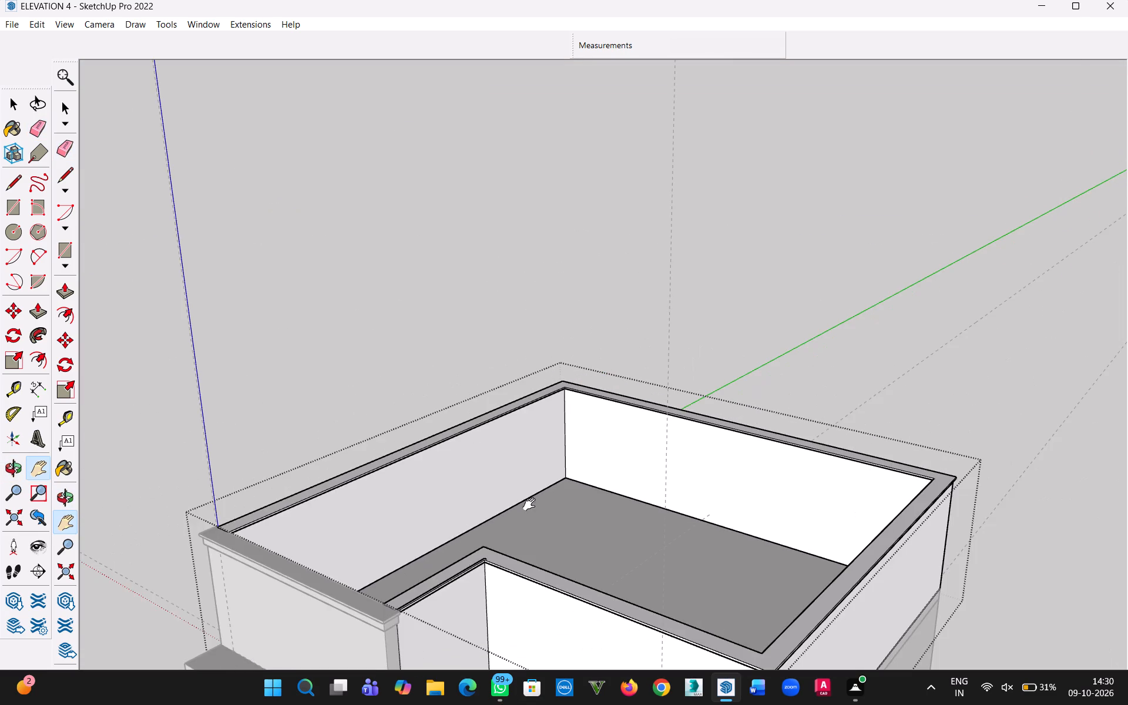
pyautogui.moveTo(538, 495); pyautogui.dragTo(529, 662, button='middle')
pyautogui.scroll(11, 728, 554)
pyautogui.scroll(5, 885, 521)
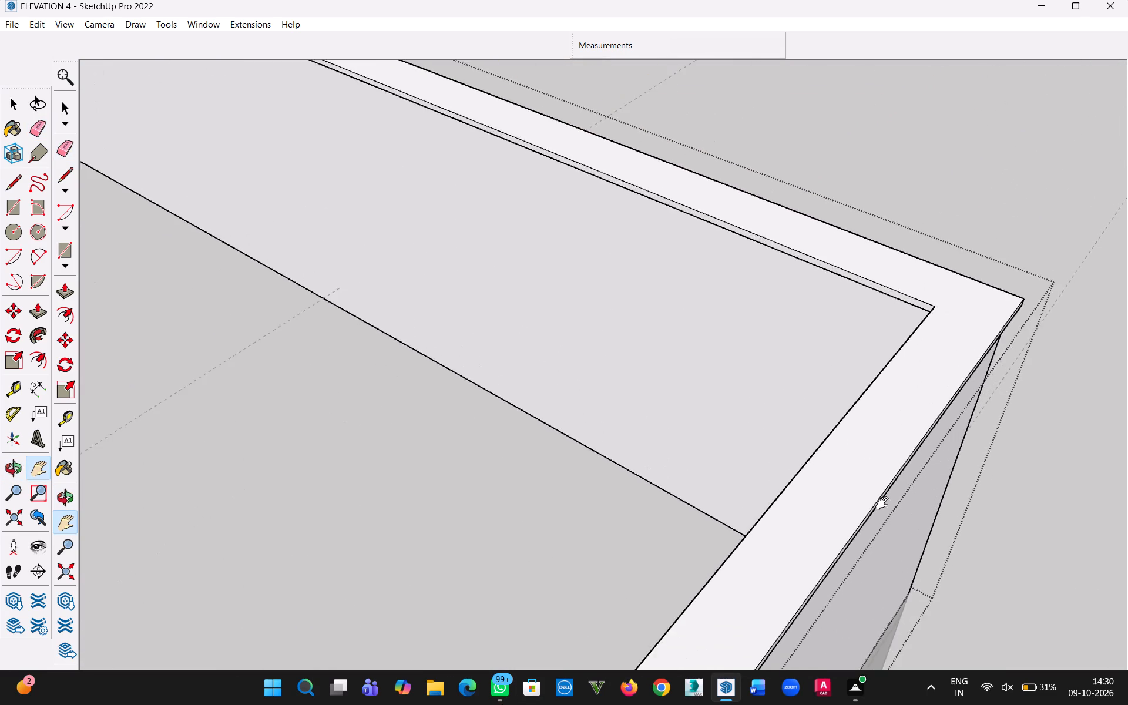
pyautogui.scroll(6, 885, 503)
pyautogui.scroll(-13, 872, 466)
pyautogui.press('h')
pyautogui.moveTo(465, 484); pyautogui.dragTo(644, 356)
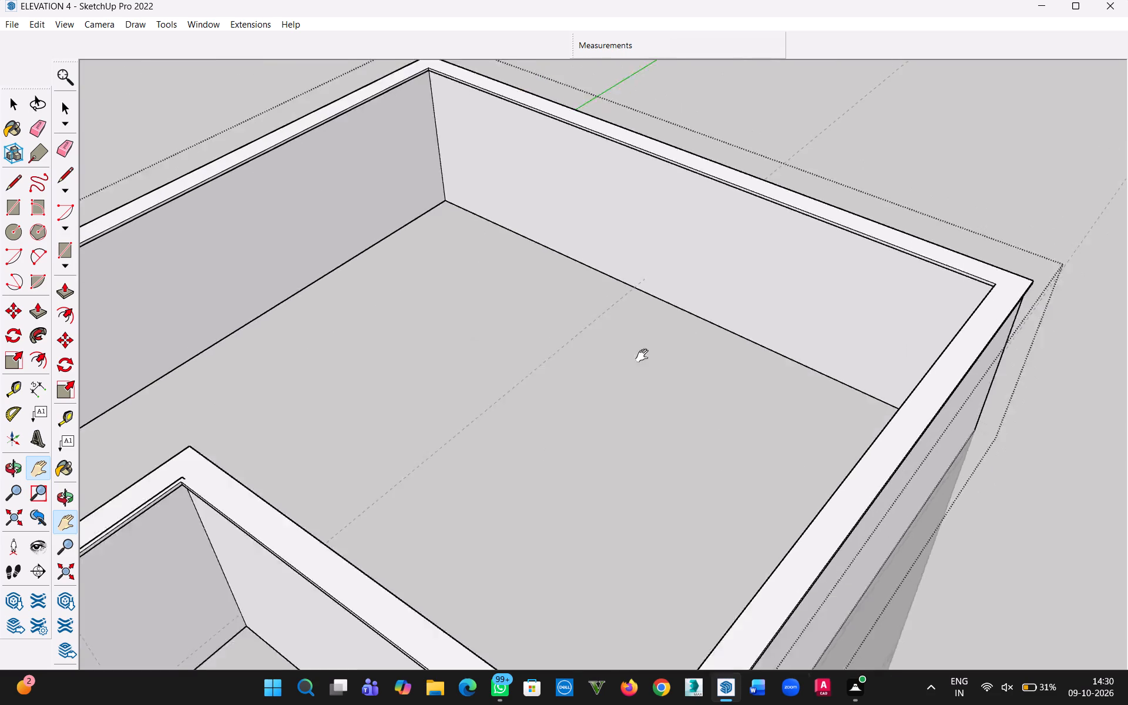
pyautogui.moveTo(644, 356); pyautogui.dragTo(780, 229)
pyautogui.moveTo(585, 268); pyautogui.dragTo(594, 320, button='middle')
pyautogui.scroll(8, 453, 409)
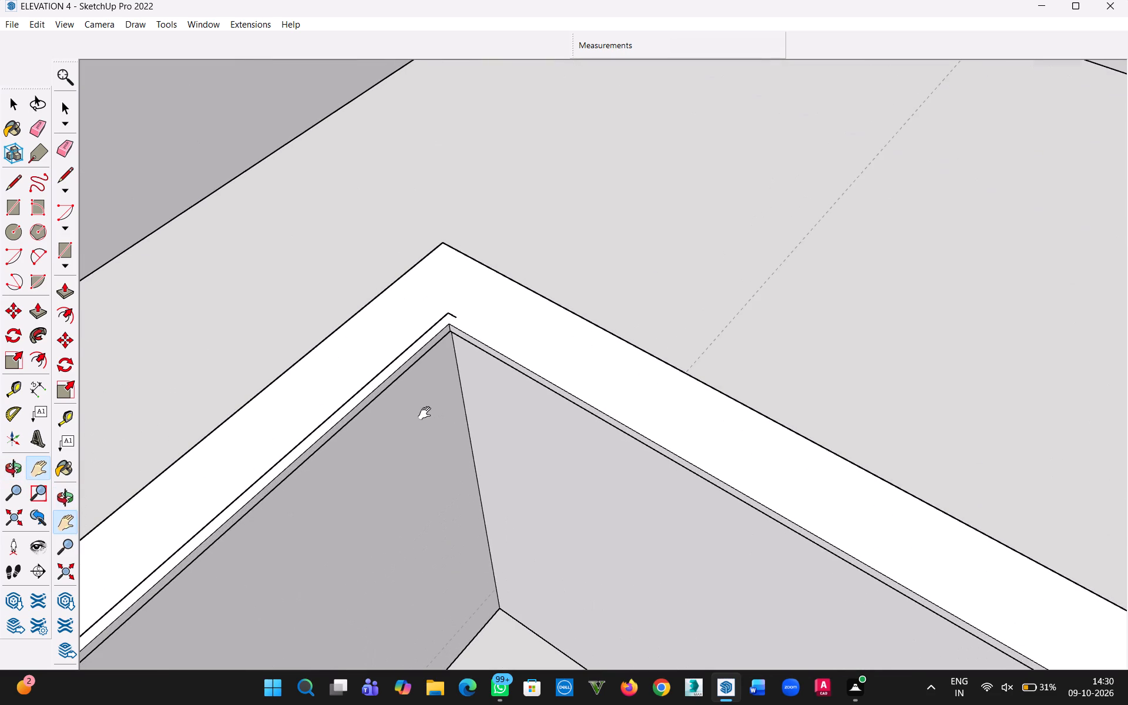
pyautogui.press('Escape')
pyautogui.moveTo(459, 314); pyautogui.dragTo(454, 314)
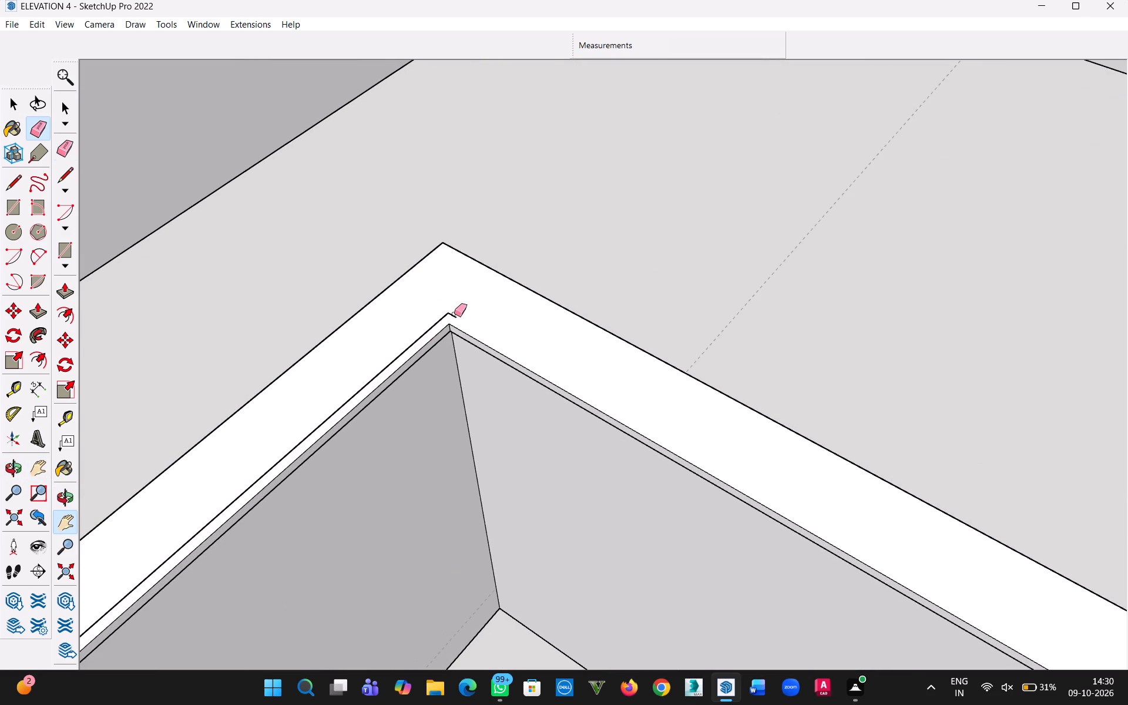
pyautogui.moveTo(454, 314); pyautogui.dragTo(438, 311)
# Erase the tiny remaining edge fragment on the coping's top face at the notch corner.
pyautogui.scroll(9, 462, 323)
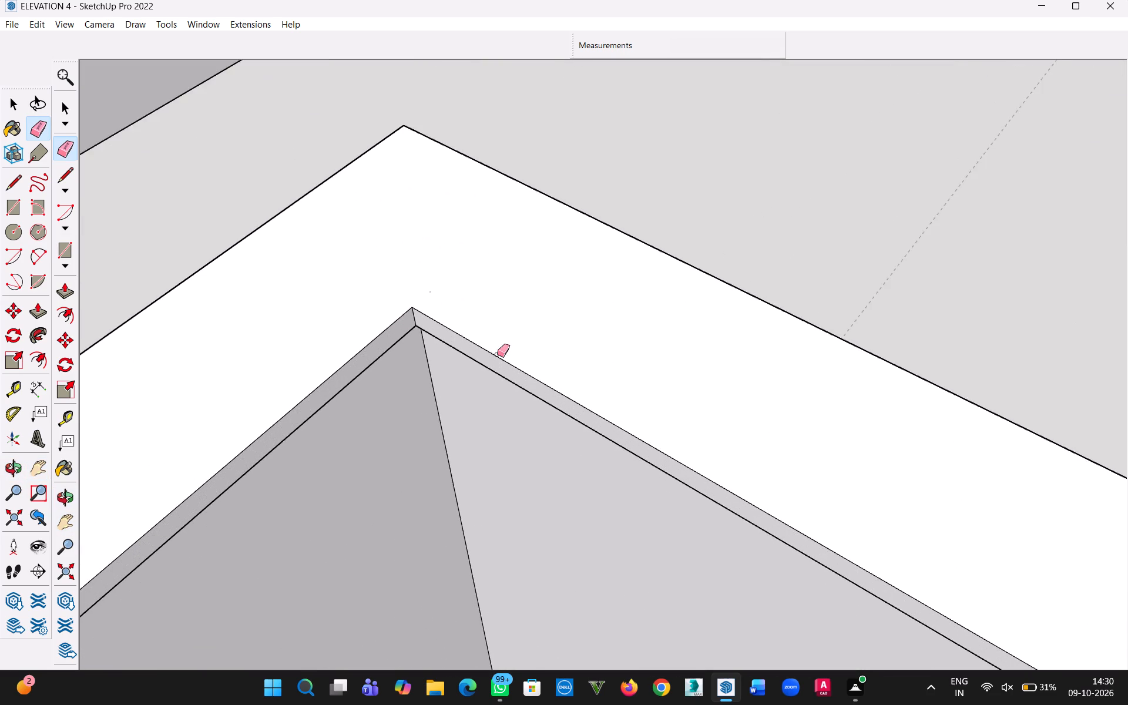
pyautogui.scroll(7, 497, 354)
pyautogui.click(390, 280)
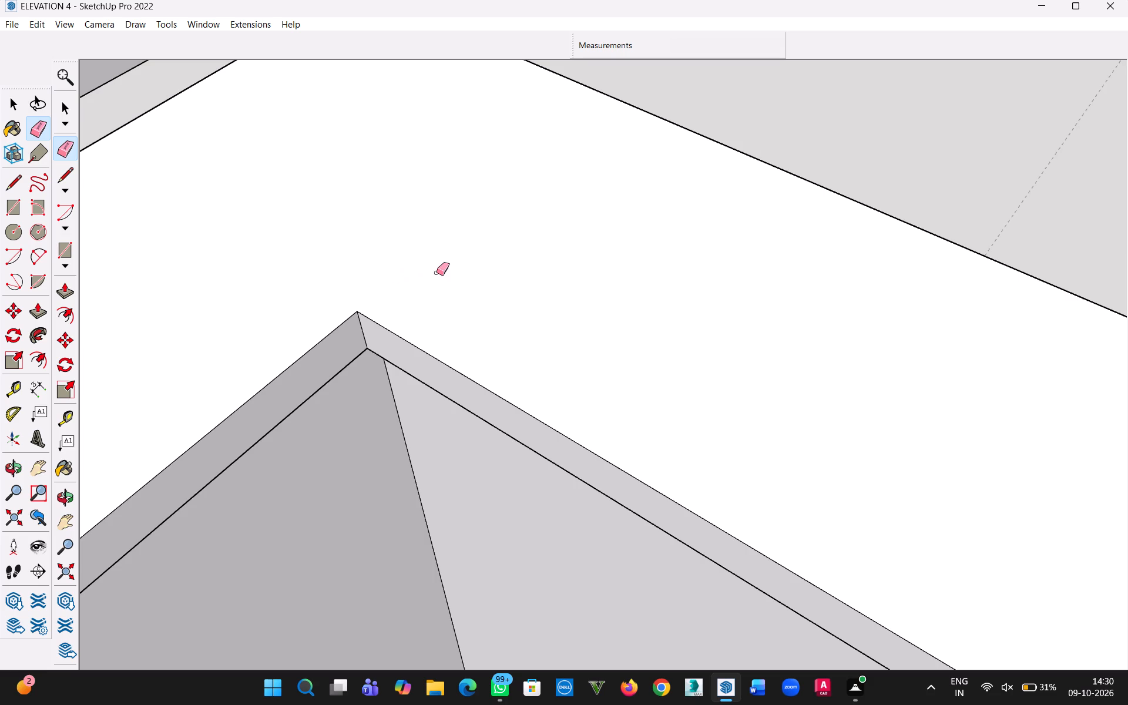
pyautogui.scroll(-12, 474, 321)
pyautogui.moveTo(360, 429); pyautogui.dragTo(196, 440, button='middle')
pyautogui.moveTo(820, 335); pyautogui.dragTo(735, 352, button='middle')
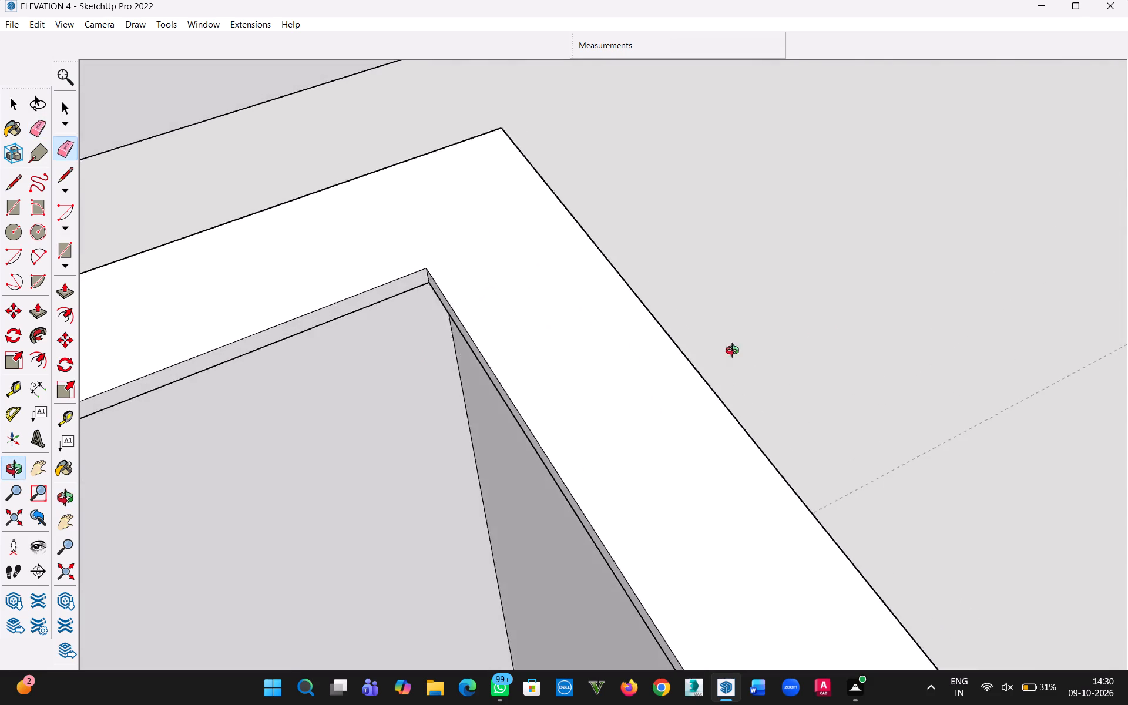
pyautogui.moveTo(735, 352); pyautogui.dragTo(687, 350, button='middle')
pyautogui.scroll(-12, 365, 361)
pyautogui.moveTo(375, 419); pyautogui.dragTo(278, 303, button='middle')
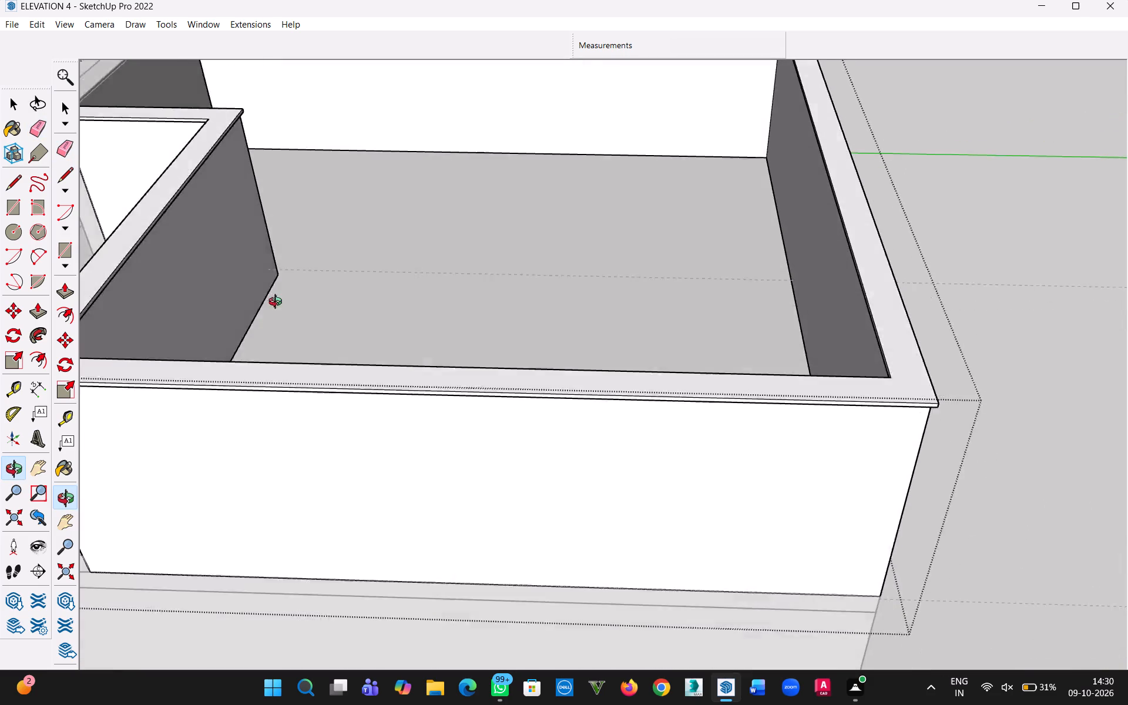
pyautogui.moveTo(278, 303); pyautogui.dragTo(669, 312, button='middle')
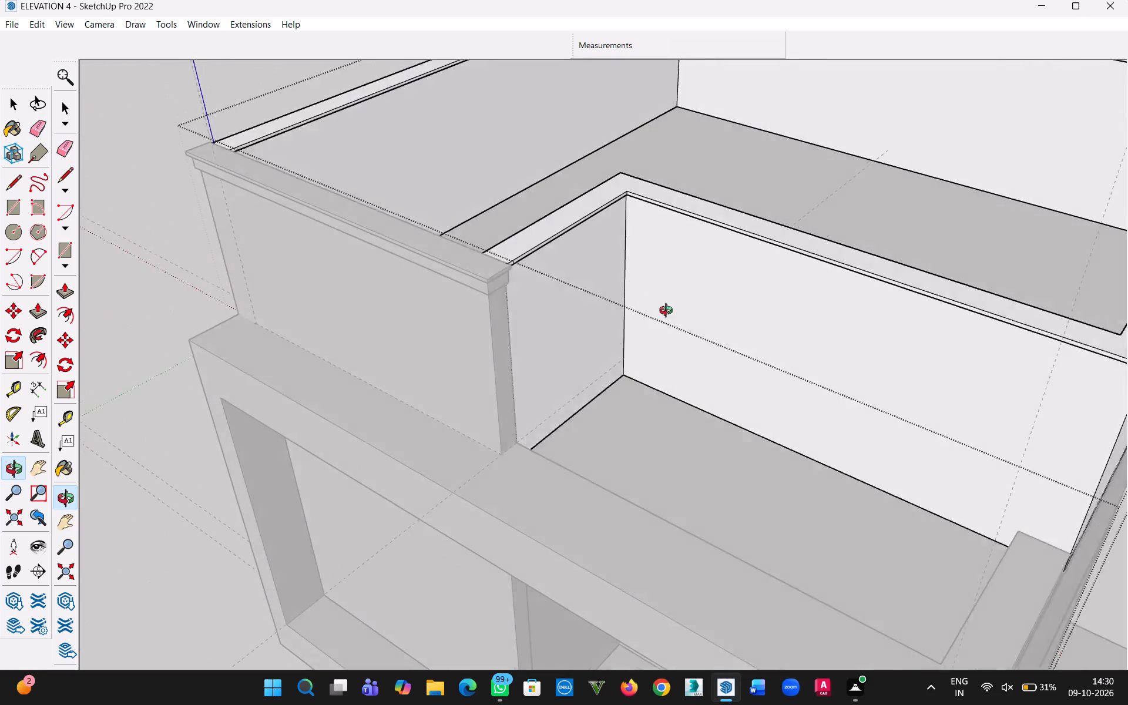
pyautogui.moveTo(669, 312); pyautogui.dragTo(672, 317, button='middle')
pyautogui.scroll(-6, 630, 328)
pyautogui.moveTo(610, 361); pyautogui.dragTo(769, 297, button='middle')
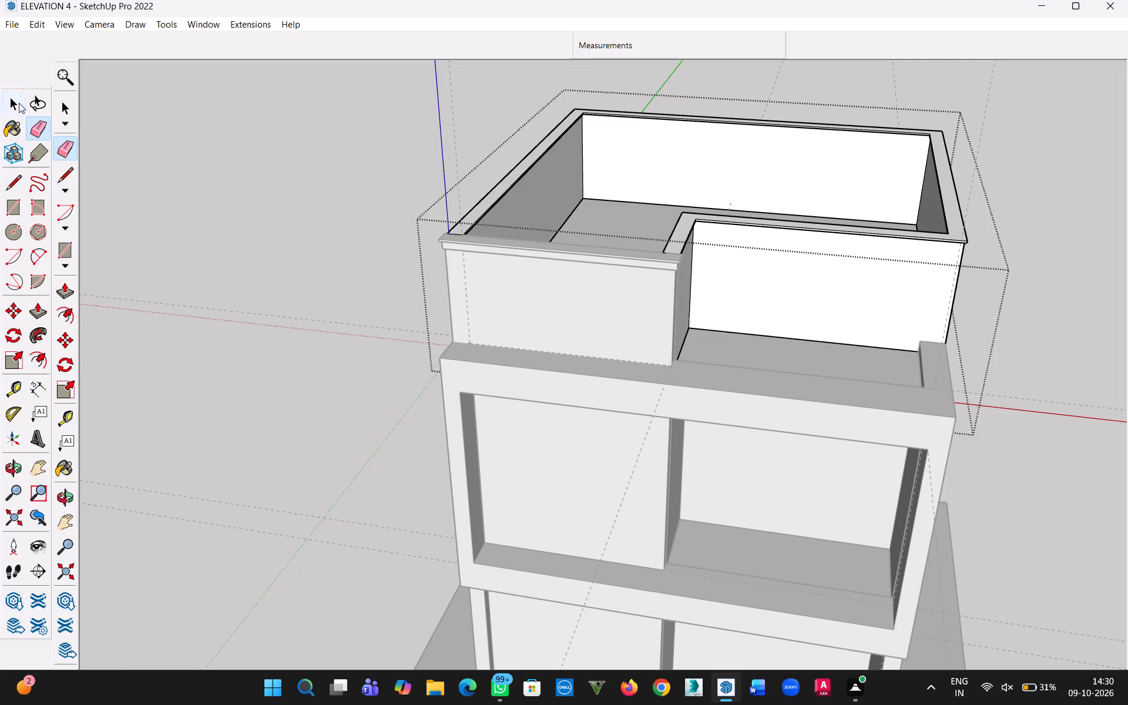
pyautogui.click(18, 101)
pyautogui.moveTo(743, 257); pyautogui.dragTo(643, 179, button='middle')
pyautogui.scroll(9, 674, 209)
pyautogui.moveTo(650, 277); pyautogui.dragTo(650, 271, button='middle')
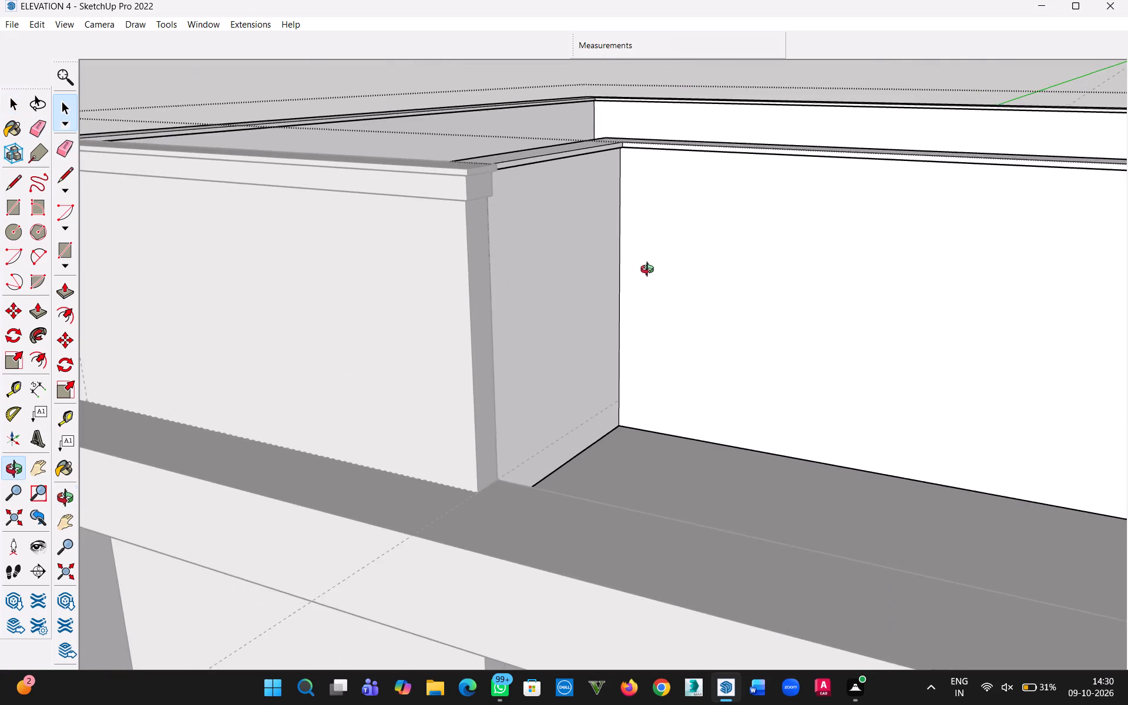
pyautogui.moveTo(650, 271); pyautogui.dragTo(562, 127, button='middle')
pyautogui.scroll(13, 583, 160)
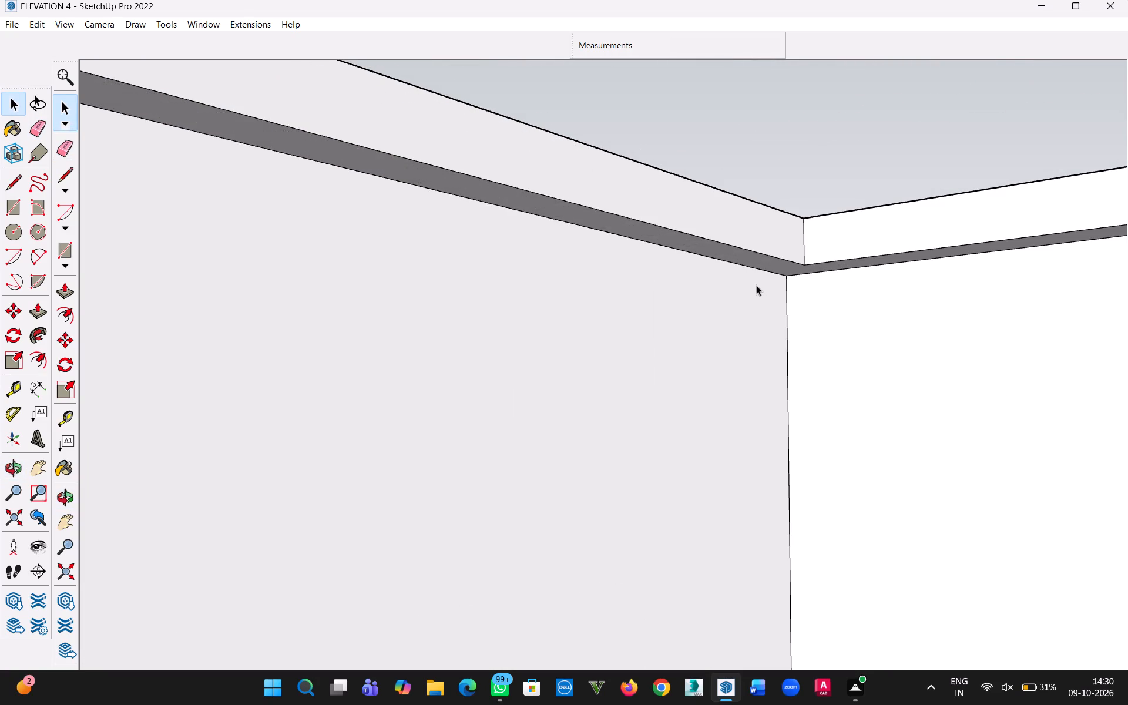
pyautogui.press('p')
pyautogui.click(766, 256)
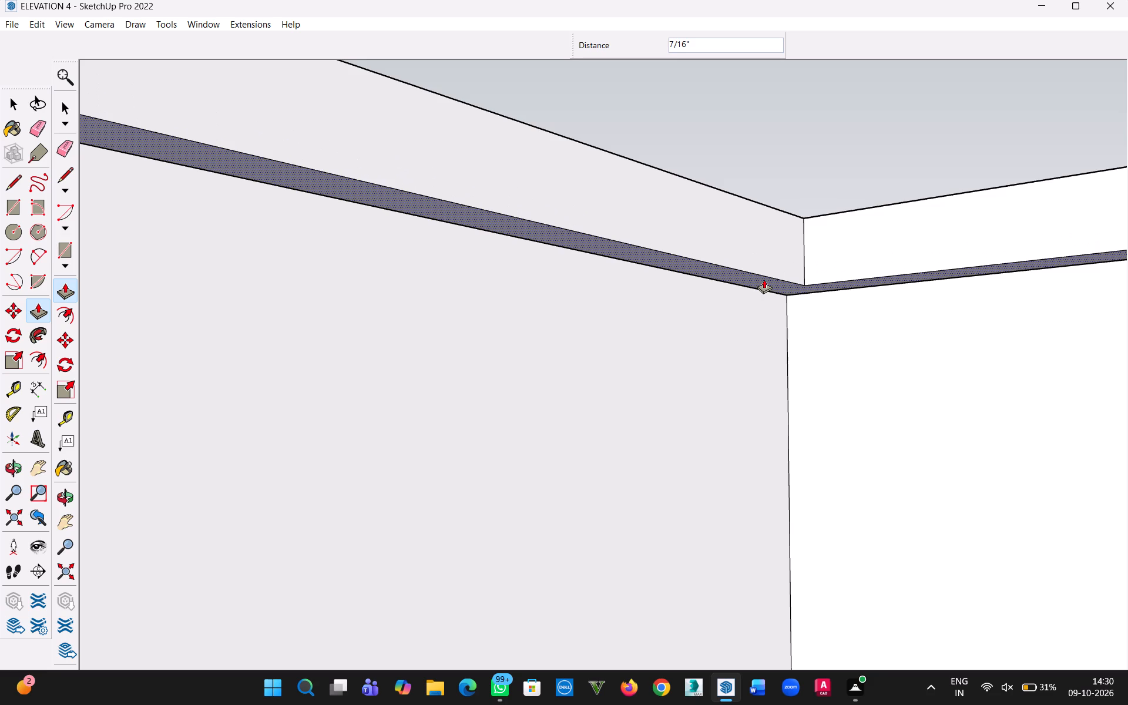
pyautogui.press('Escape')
# Measure the height of the projecting band beneath the coping at the front parapet's end beside the notch.
pyautogui.scroll(-3, 629, 294)
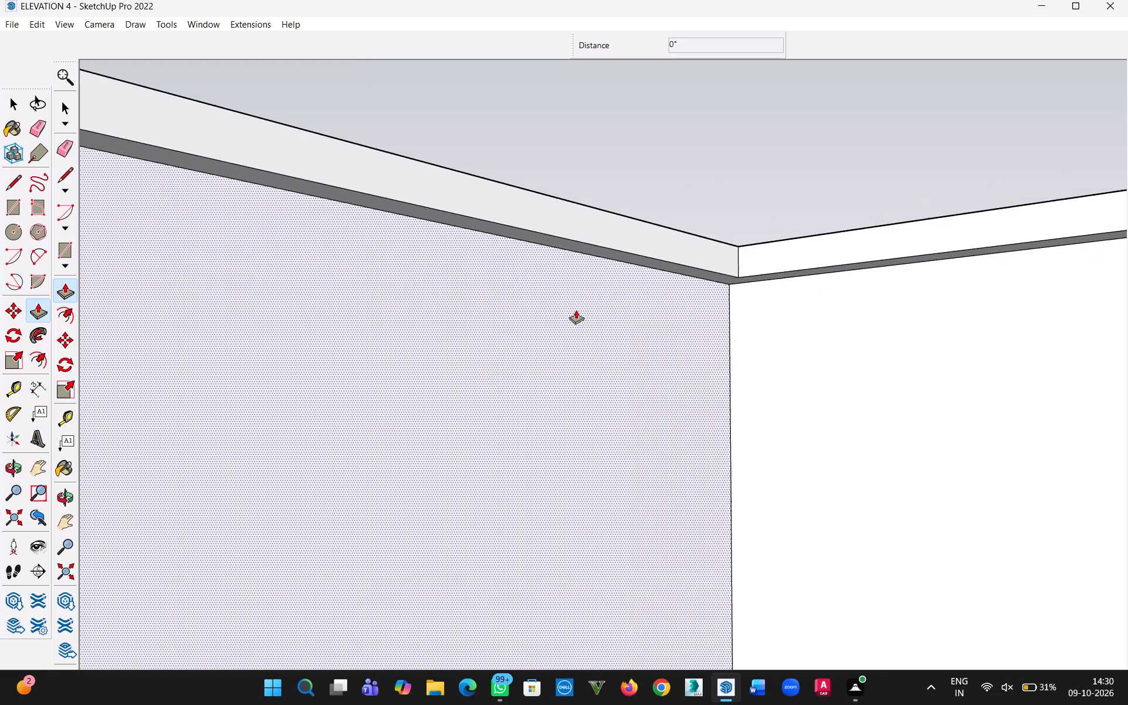
pyautogui.scroll(-20, 576, 310)
pyautogui.scroll(-1, 576, 310)
pyautogui.moveTo(261, 425); pyautogui.dragTo(468, 453, button='middle')
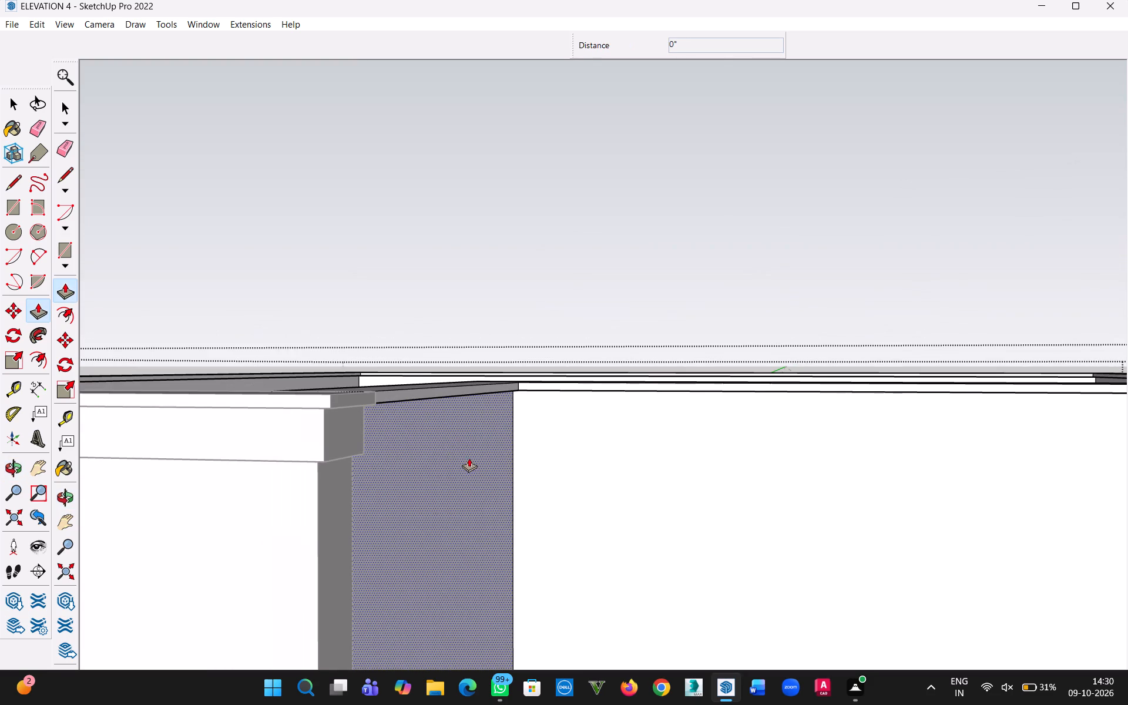
pyautogui.press('t')
pyautogui.scroll(5, 334, 459)
pyautogui.click(339, 457)
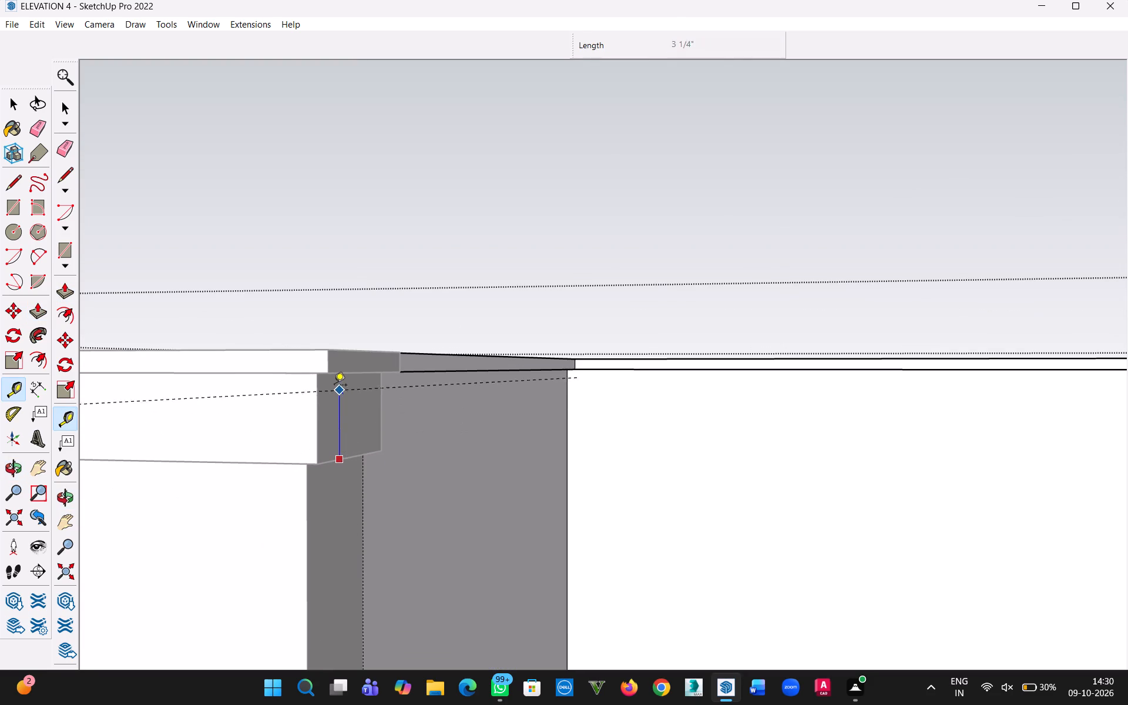
pyautogui.press('Escape')
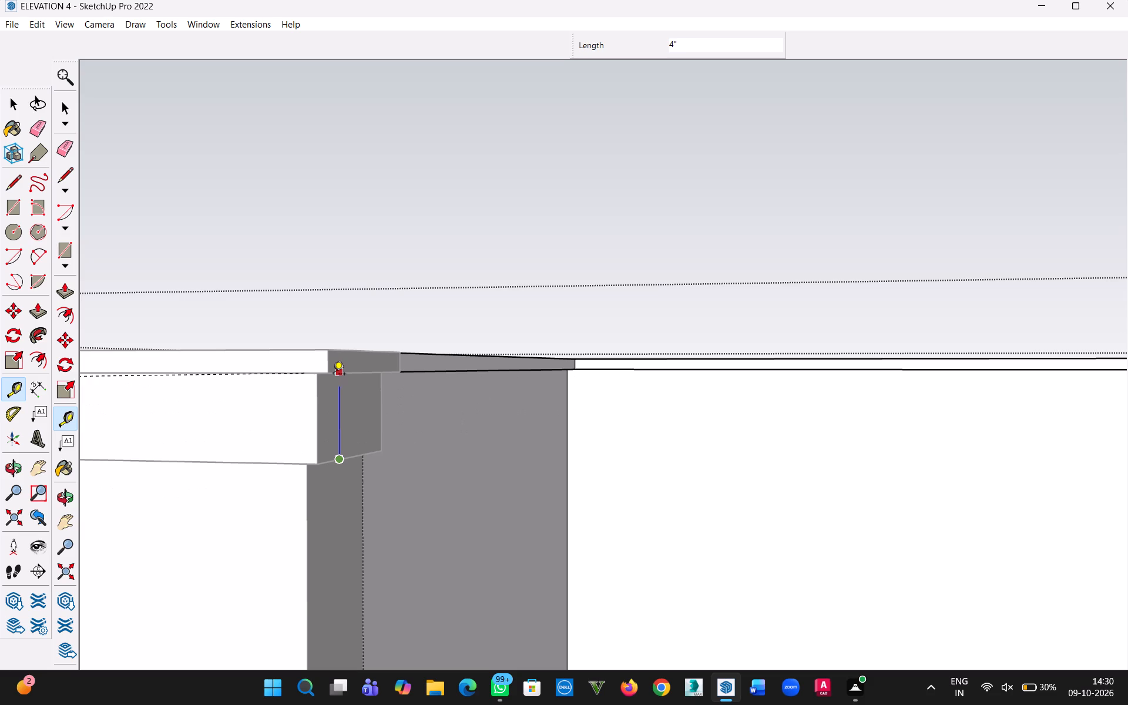
pyautogui.scroll(4, 654, 367)
pyautogui.press('Escape')
pyautogui.press('Escape')
pyautogui.press('Escape')
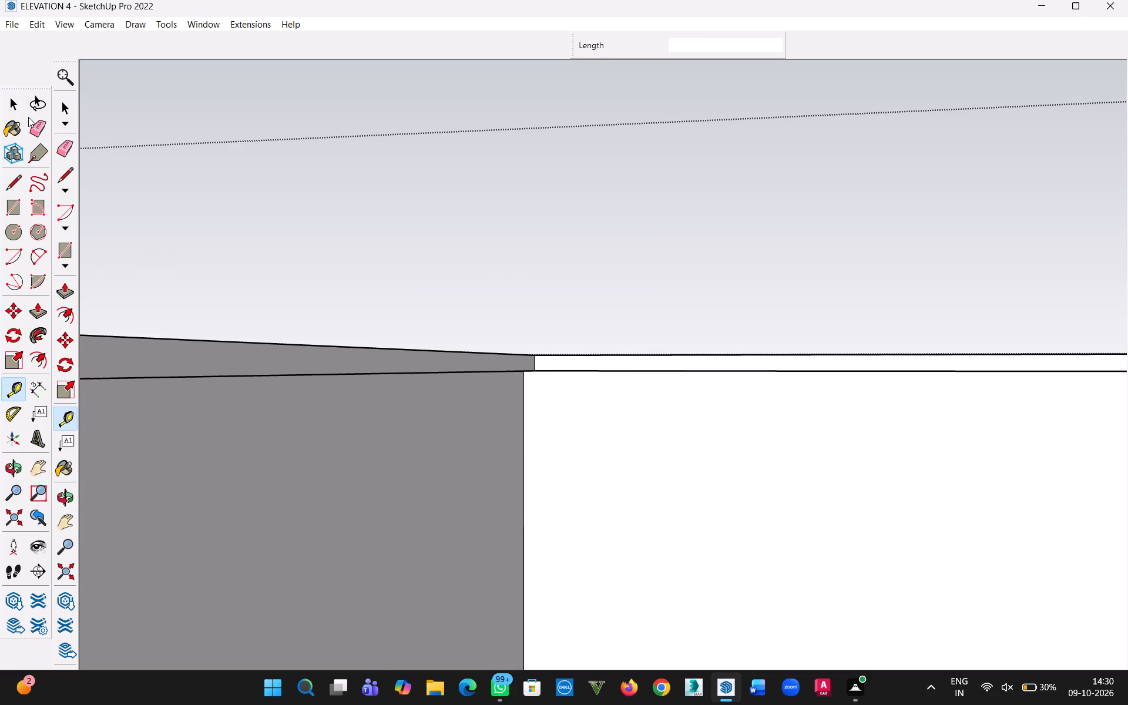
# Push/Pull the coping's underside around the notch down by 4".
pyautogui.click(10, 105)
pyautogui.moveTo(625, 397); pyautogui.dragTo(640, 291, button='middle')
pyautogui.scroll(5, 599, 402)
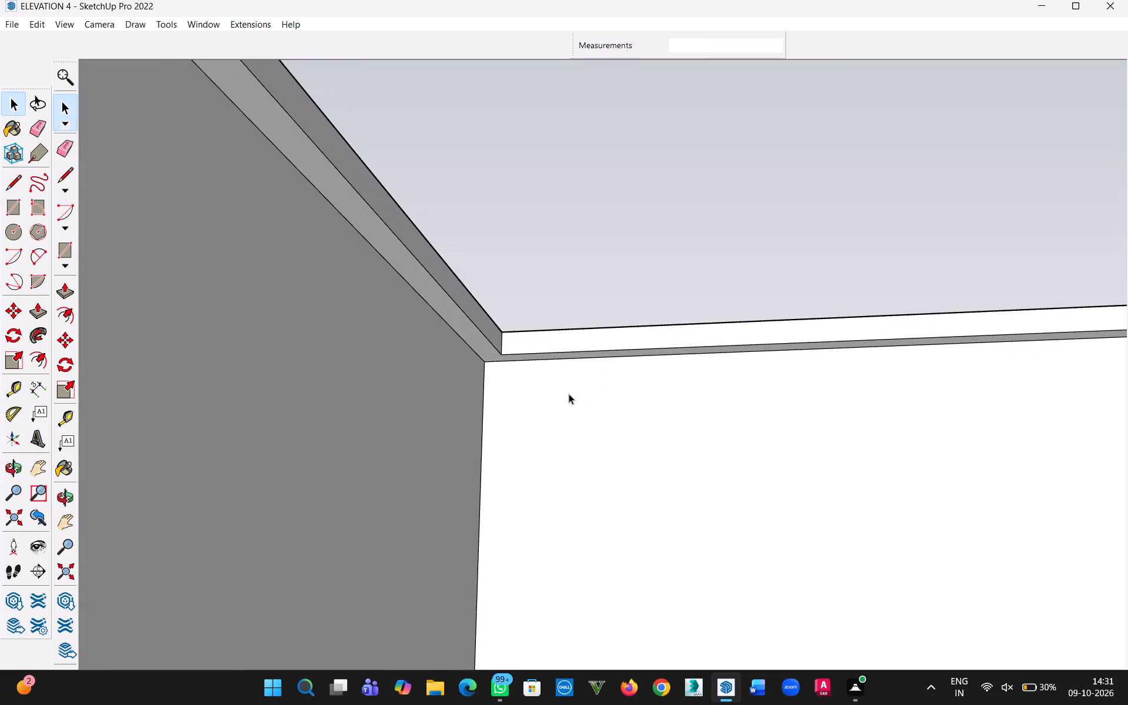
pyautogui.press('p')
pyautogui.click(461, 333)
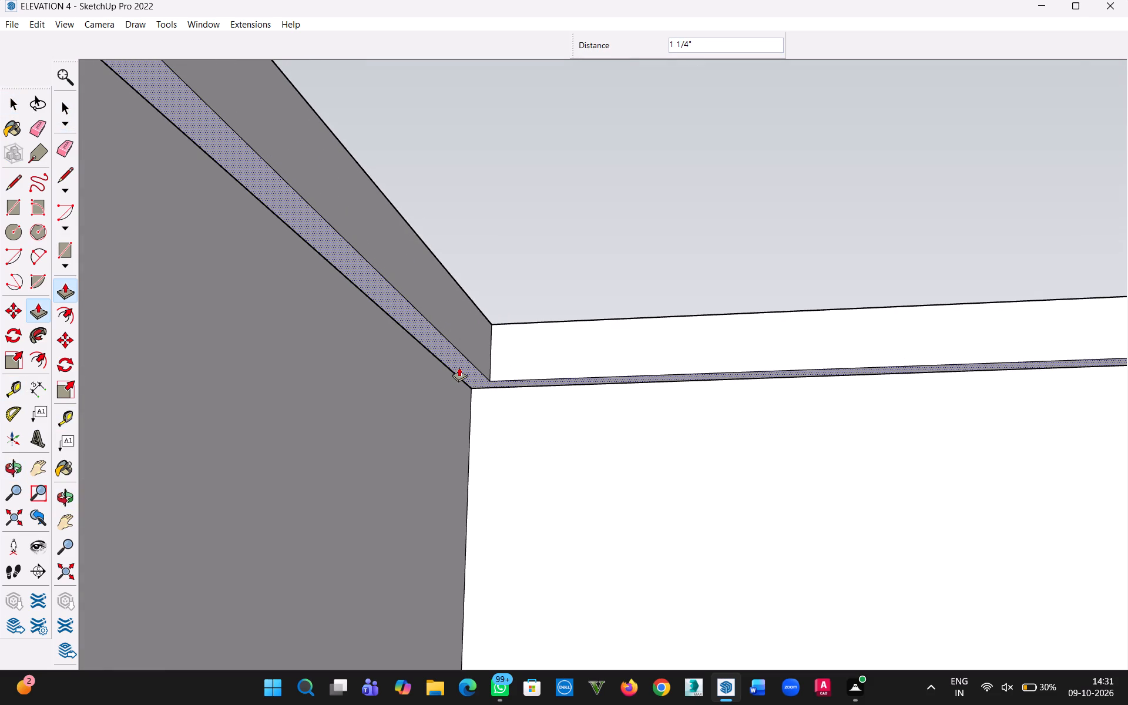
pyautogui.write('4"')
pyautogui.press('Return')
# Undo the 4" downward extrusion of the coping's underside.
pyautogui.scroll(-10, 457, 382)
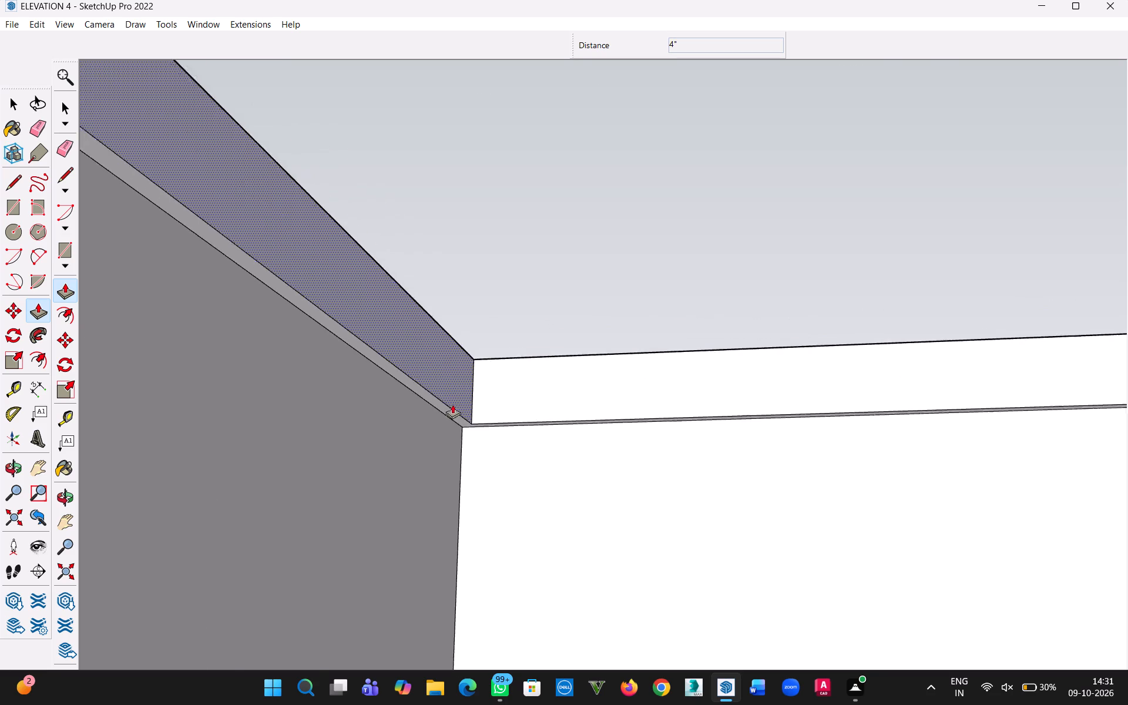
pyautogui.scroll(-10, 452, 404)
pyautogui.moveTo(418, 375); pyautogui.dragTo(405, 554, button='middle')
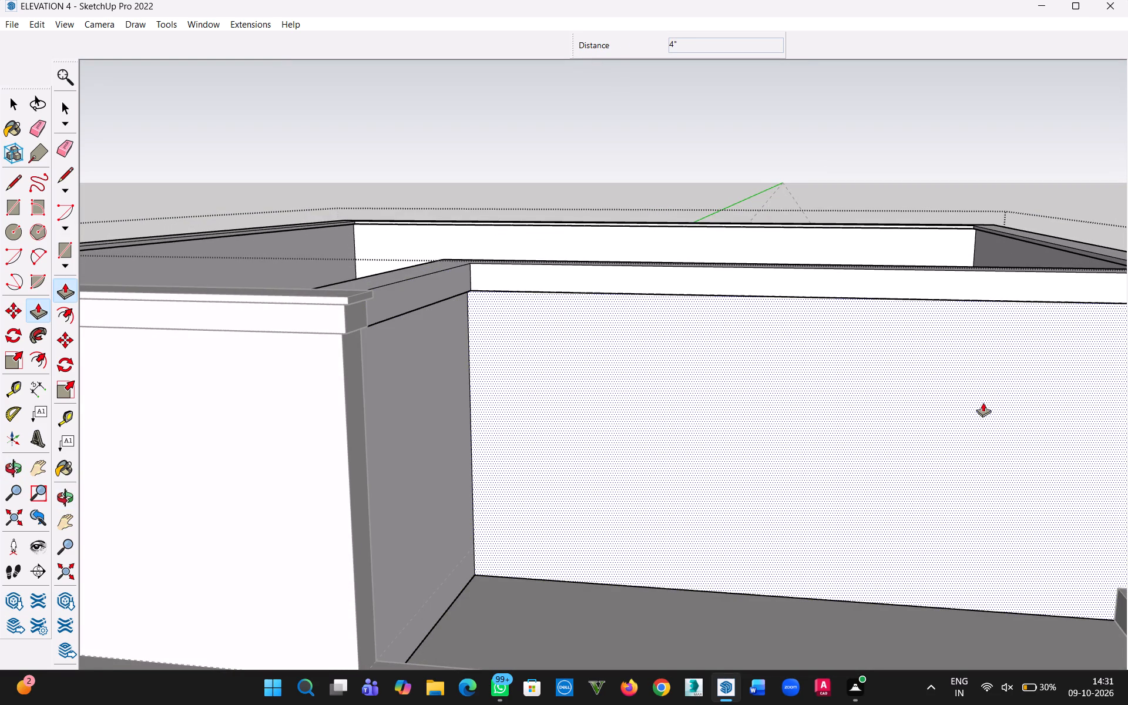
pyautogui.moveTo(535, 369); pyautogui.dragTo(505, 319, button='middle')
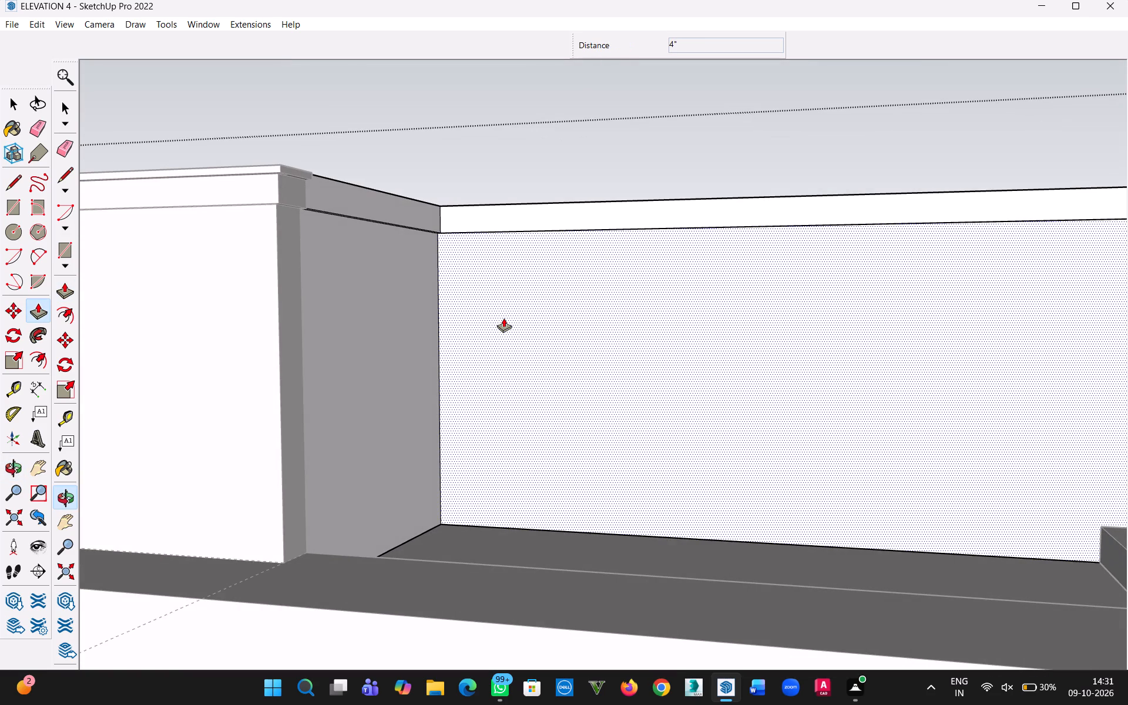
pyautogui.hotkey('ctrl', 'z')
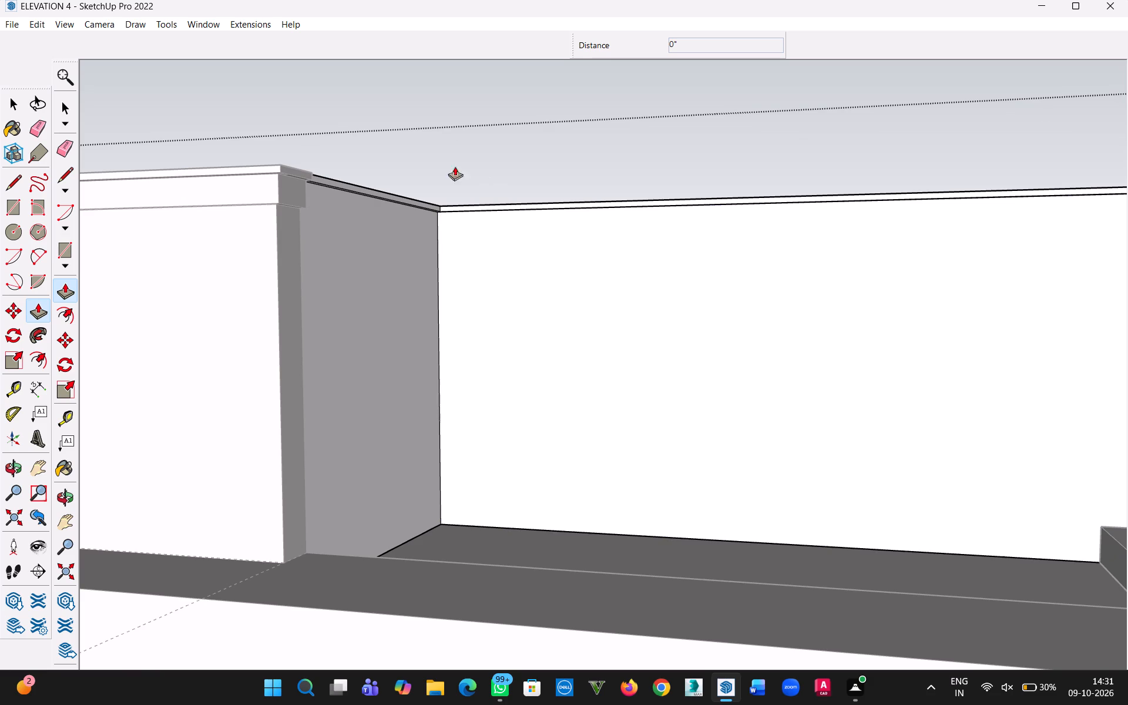
# Push/Pull the coping's thin outer faces along both walls of the notch outward by 1".
pyautogui.moveTo(438, 162); pyautogui.dragTo(439, 317, button='middle')
pyautogui.scroll(5, 439, 386)
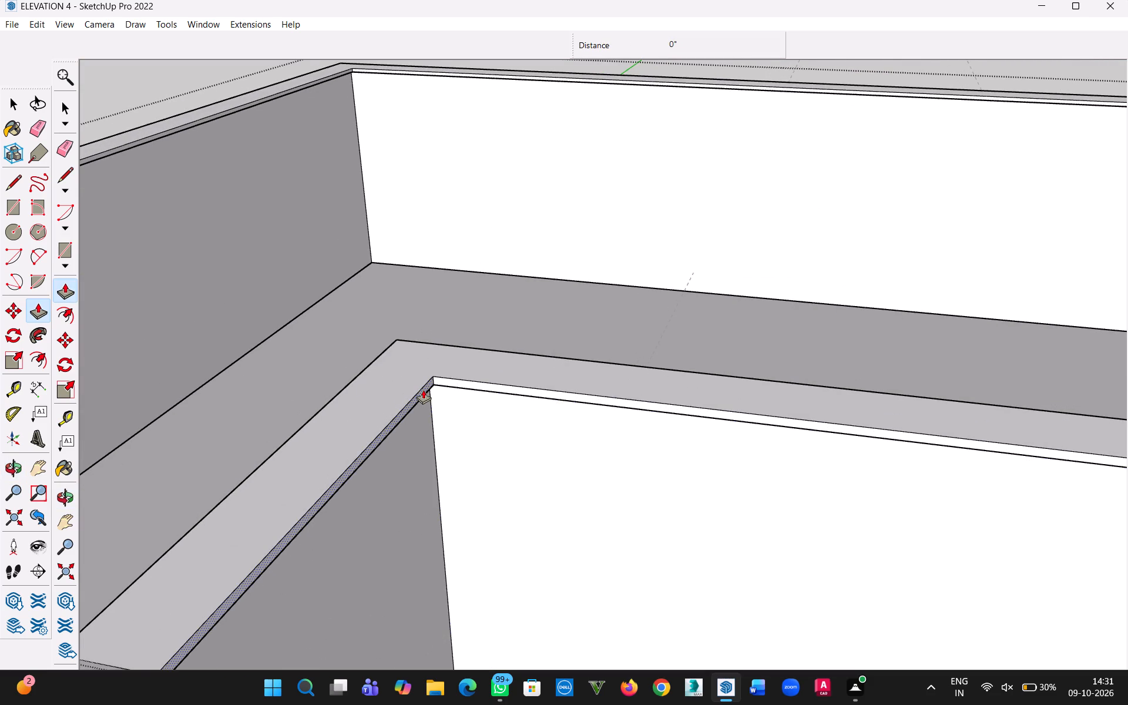
pyautogui.press('p')
pyautogui.scroll(9, 419, 407)
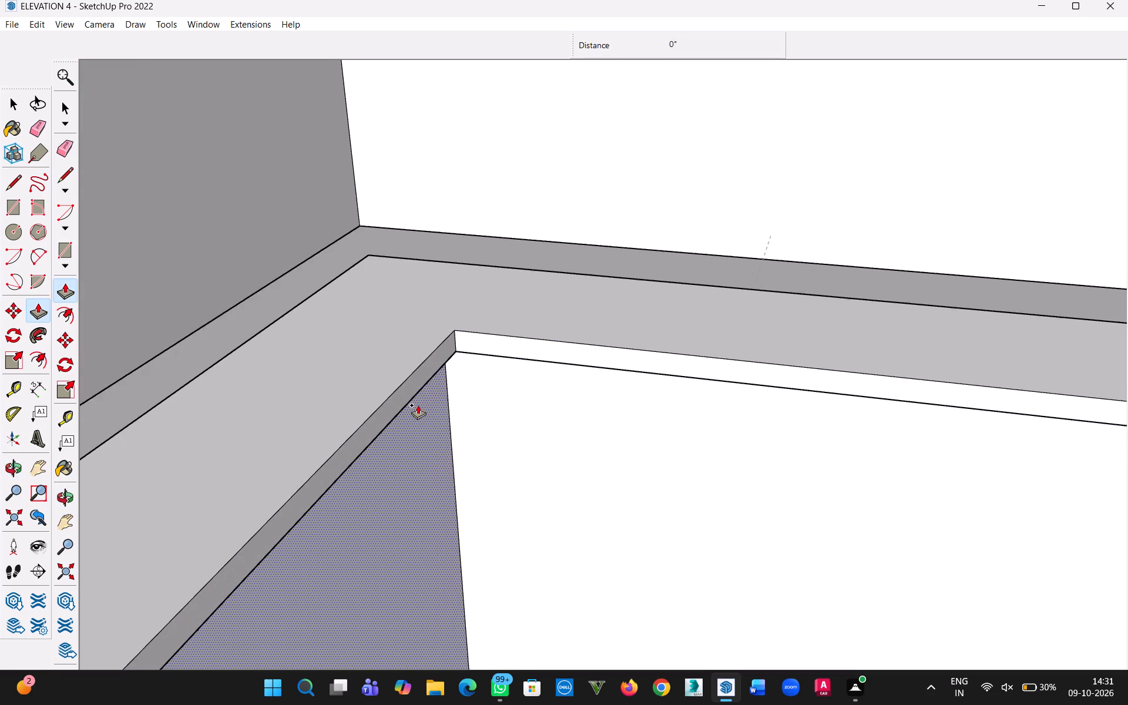
pyautogui.scroll(1, 418, 405)
pyautogui.click(397, 391)
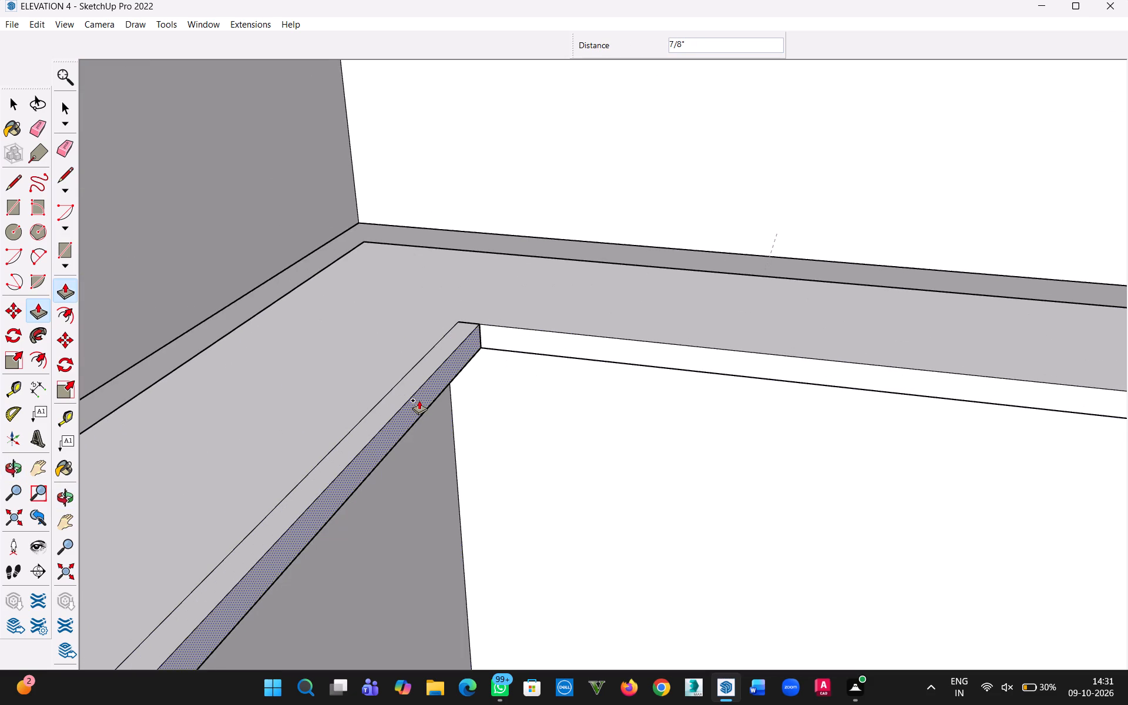
pyautogui.write('1"')
pyautogui.press('Return')
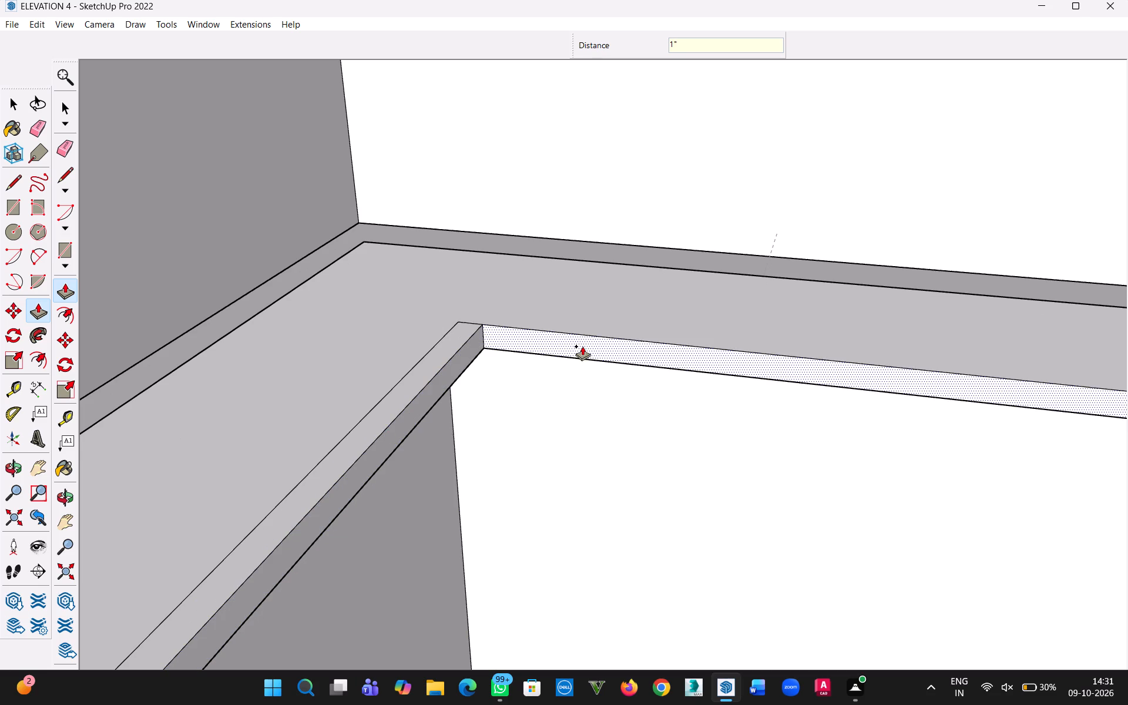
pyautogui.doubleClick(582, 346)
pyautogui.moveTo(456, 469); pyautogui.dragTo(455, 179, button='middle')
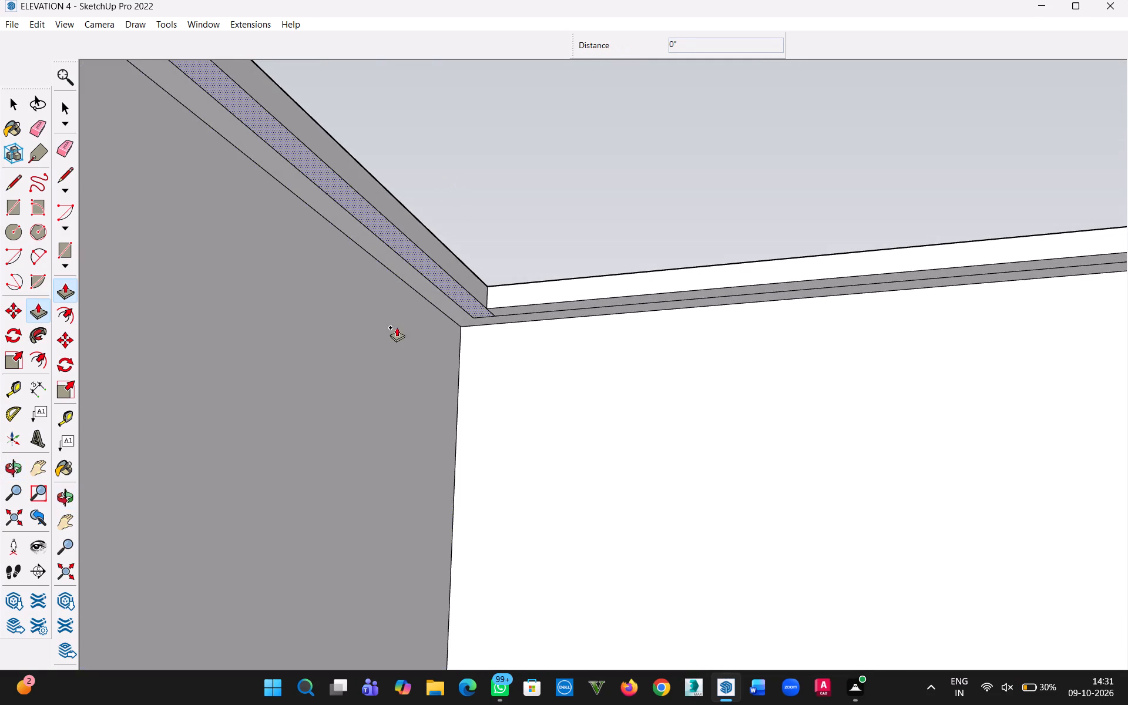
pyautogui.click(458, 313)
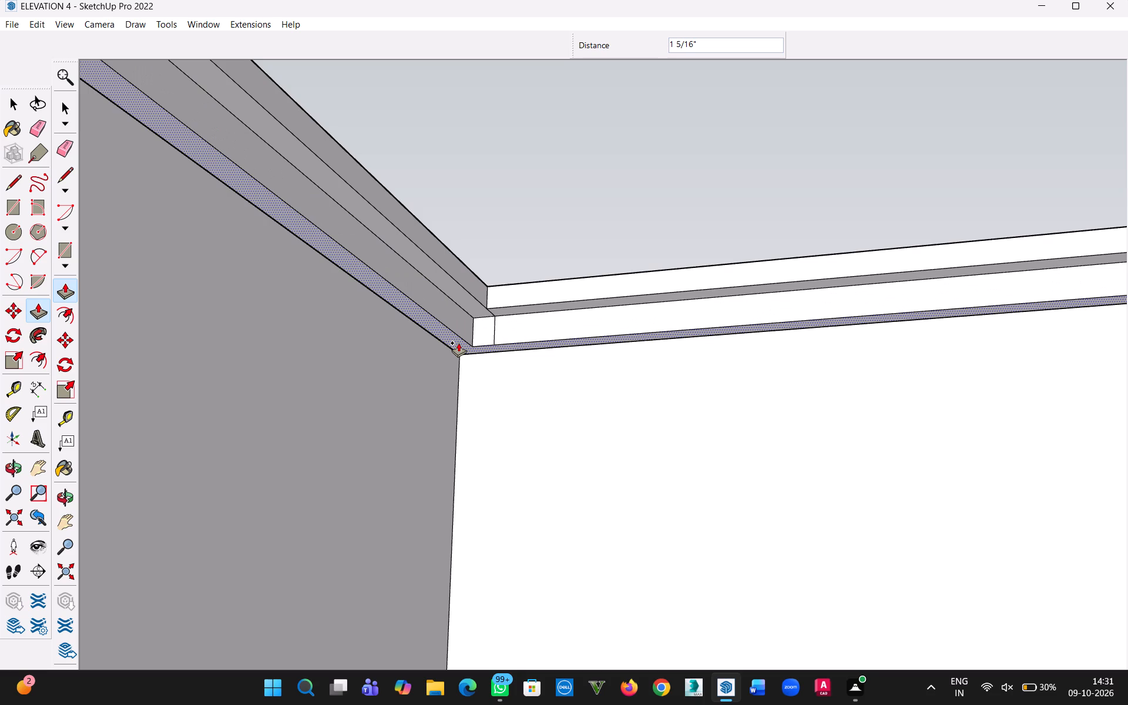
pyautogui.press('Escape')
# Extend the coping's small corner face and the adjoining long side face outward by 1" at the notch's outer corner.
pyautogui.scroll(-4, 575, 364)
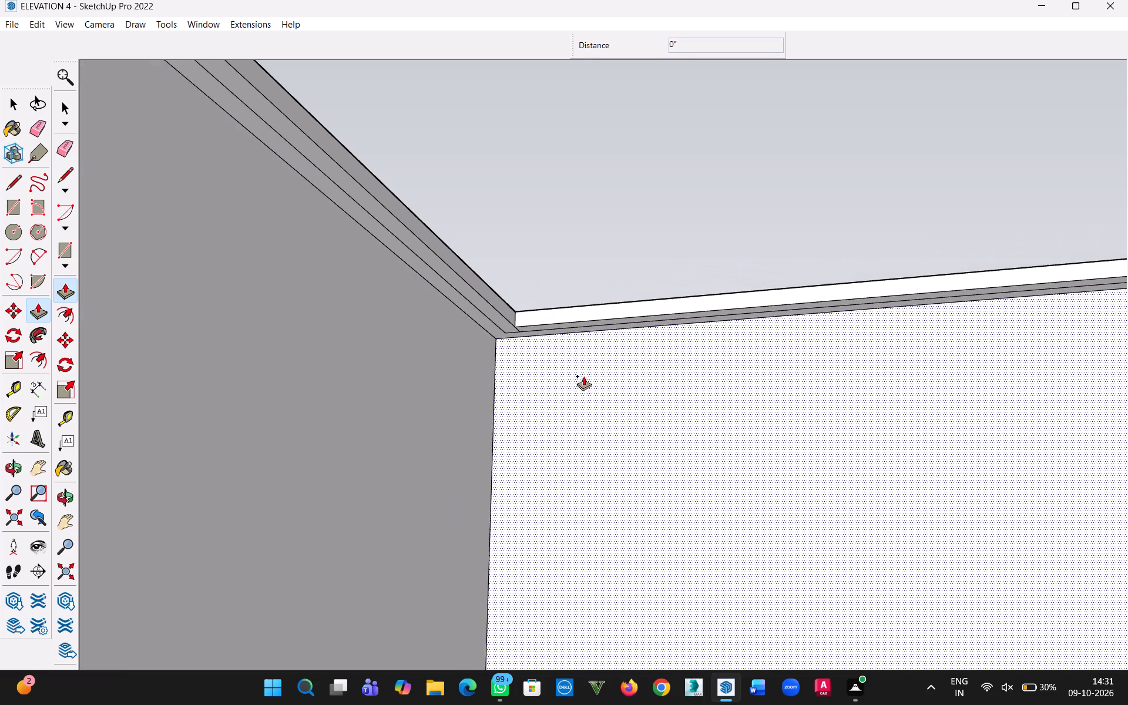
pyautogui.scroll(-11, 583, 376)
pyautogui.scroll(-5, 835, 456)
pyautogui.moveTo(812, 449); pyautogui.dragTo(766, 515, button='middle')
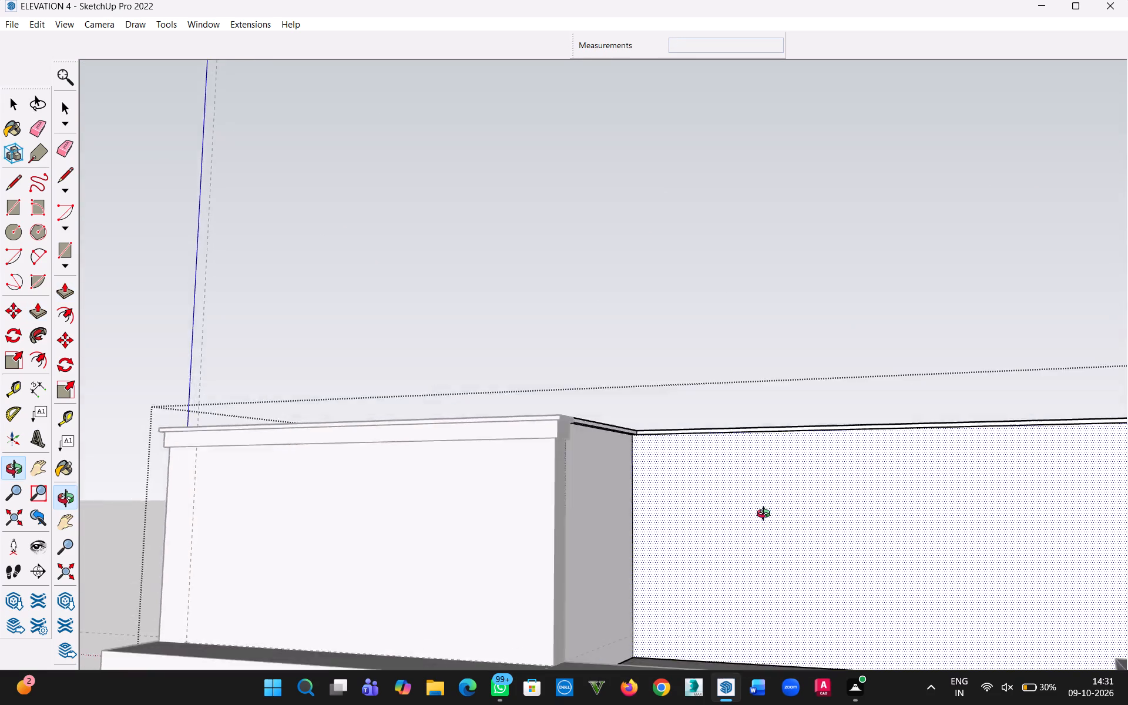
pyautogui.moveTo(766, 515); pyautogui.dragTo(336, 546, button='middle')
pyautogui.moveTo(447, 497); pyautogui.dragTo(479, 529, button='middle')
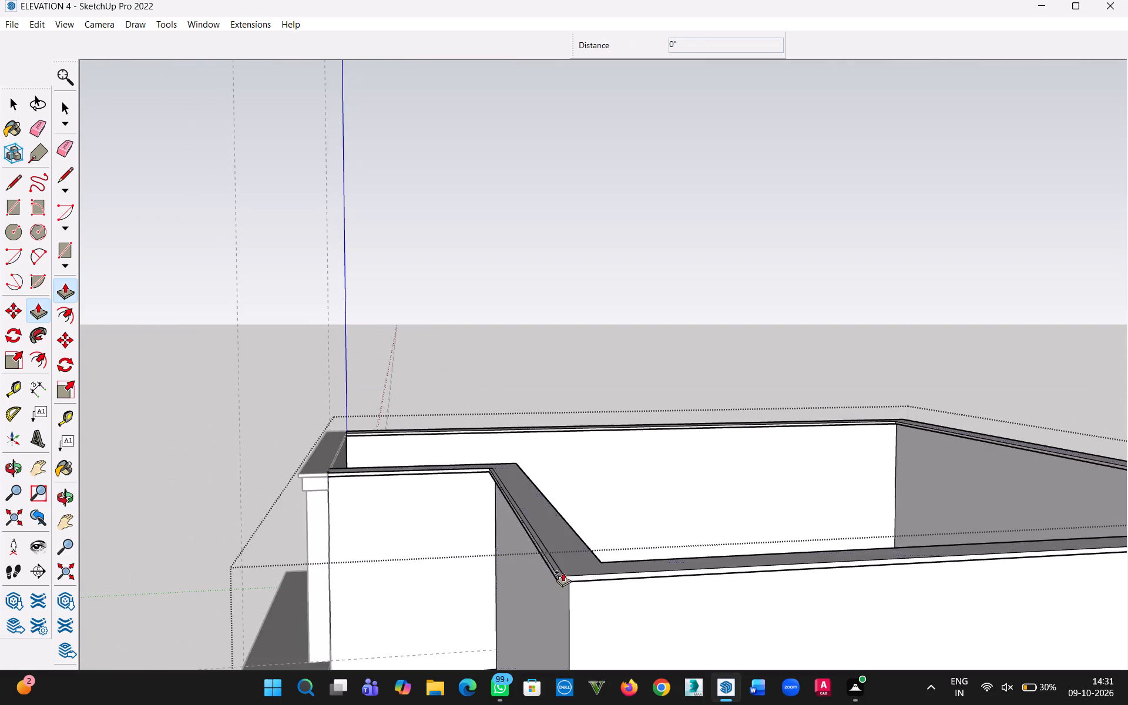
pyautogui.scroll(14, 566, 575)
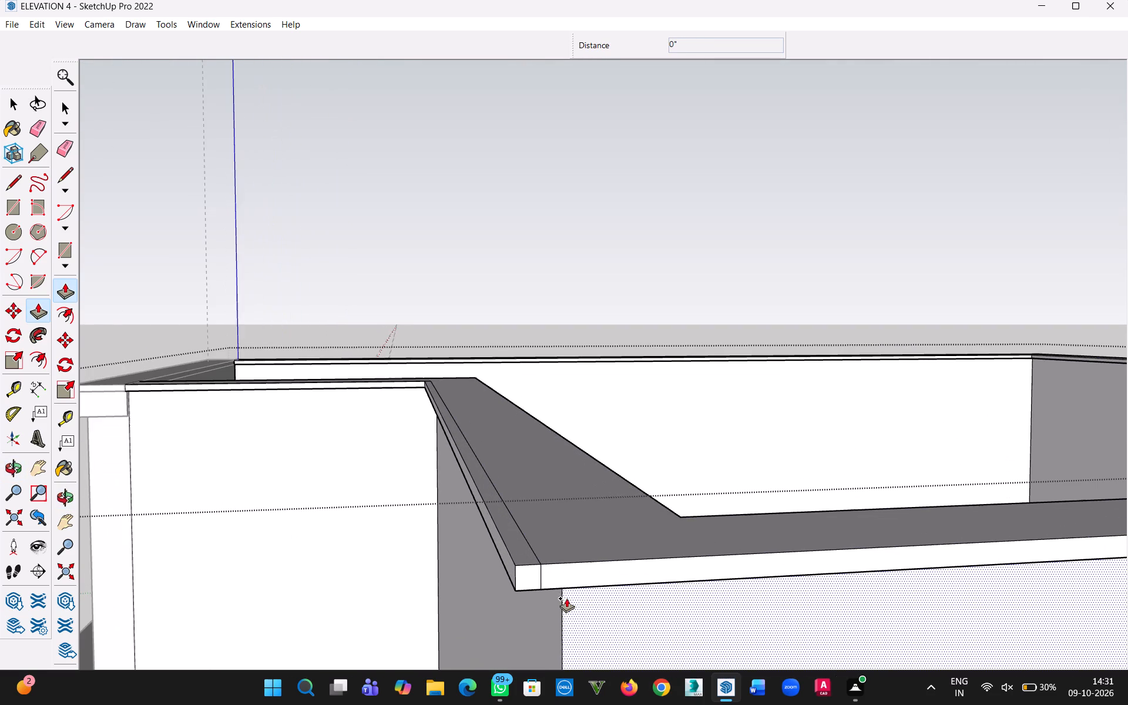
pyautogui.scroll(3, 531, 573)
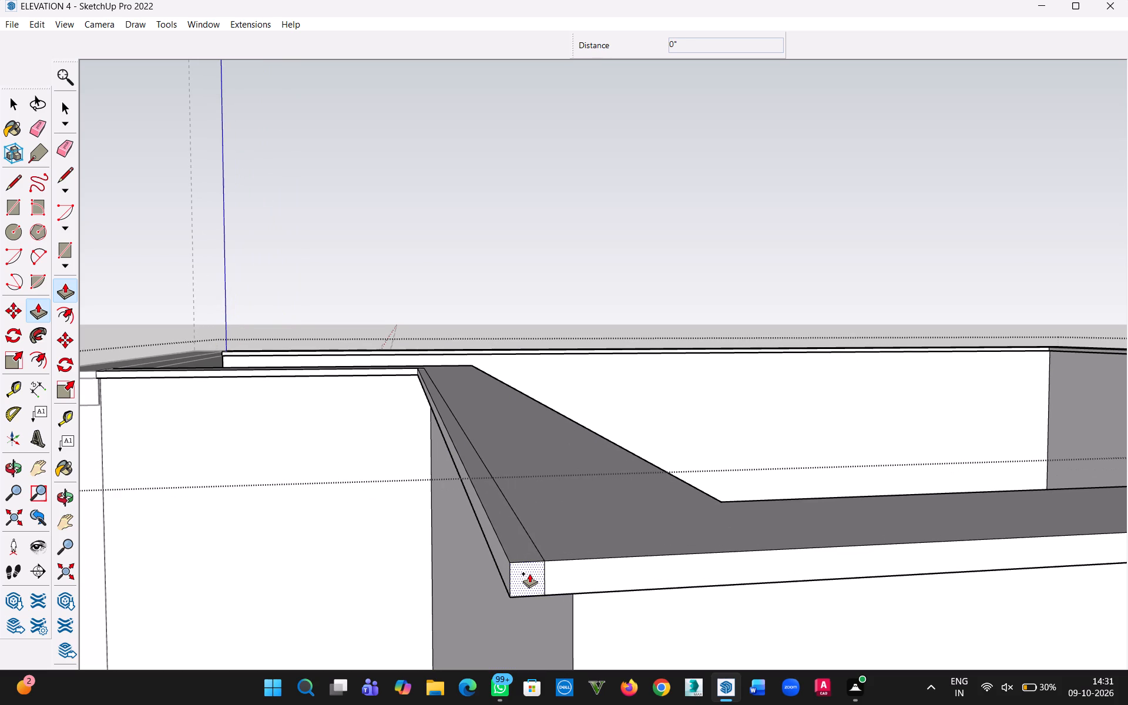
pyautogui.doubleClick(529, 574)
pyautogui.doubleClick(595, 577)
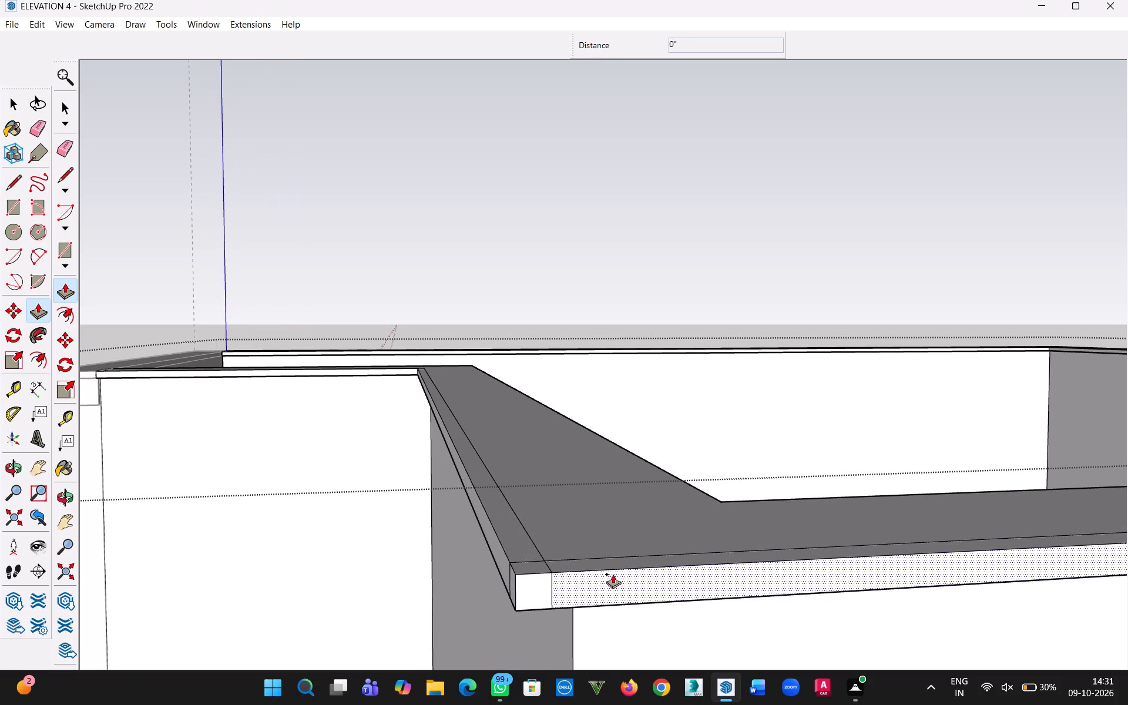
# Extend the coping's small corner face and the adjoining rear face outward by 1" at the far end of the long side.
pyautogui.scroll(-17, 632, 570)
pyautogui.press('h')
pyautogui.moveTo(781, 563); pyautogui.dragTo(70, 504)
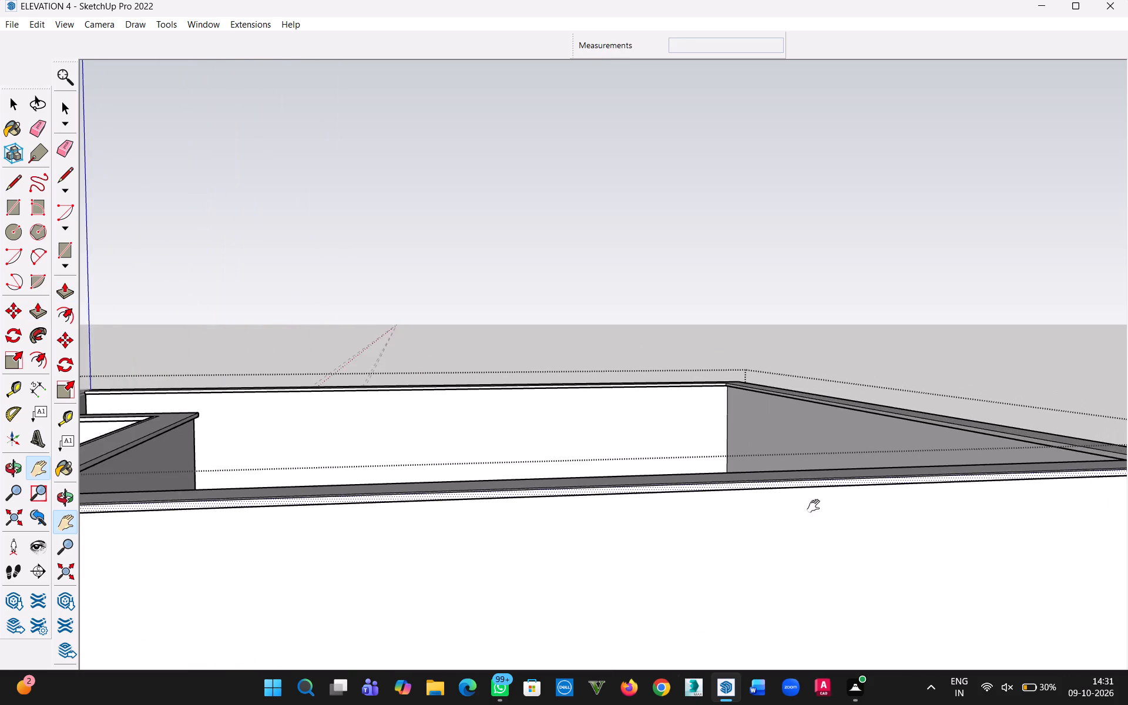
pyautogui.moveTo(816, 506); pyautogui.dragTo(378, 553)
pyautogui.scroll(9, 870, 548)
pyautogui.scroll(-2, 759, 442)
pyautogui.moveTo(763, 414); pyautogui.dragTo(761, 417, button='middle')
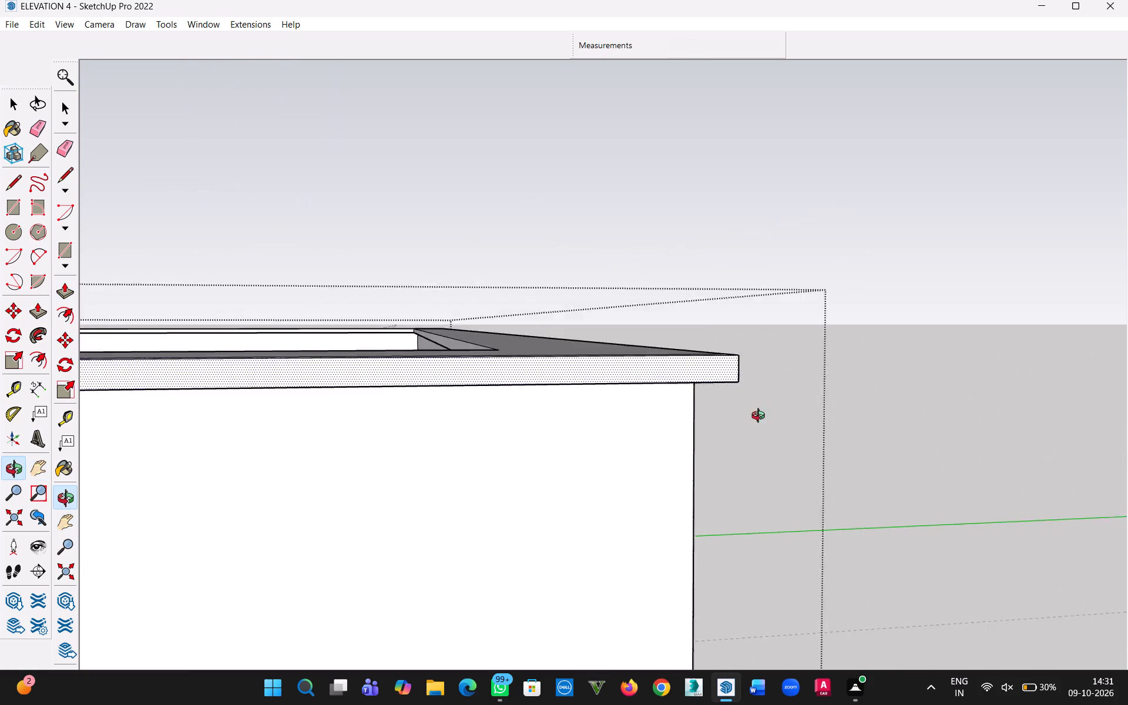
pyautogui.moveTo(761, 417); pyautogui.dragTo(364, 462, button='middle')
pyautogui.moveTo(708, 435); pyautogui.dragTo(541, 462, button='middle')
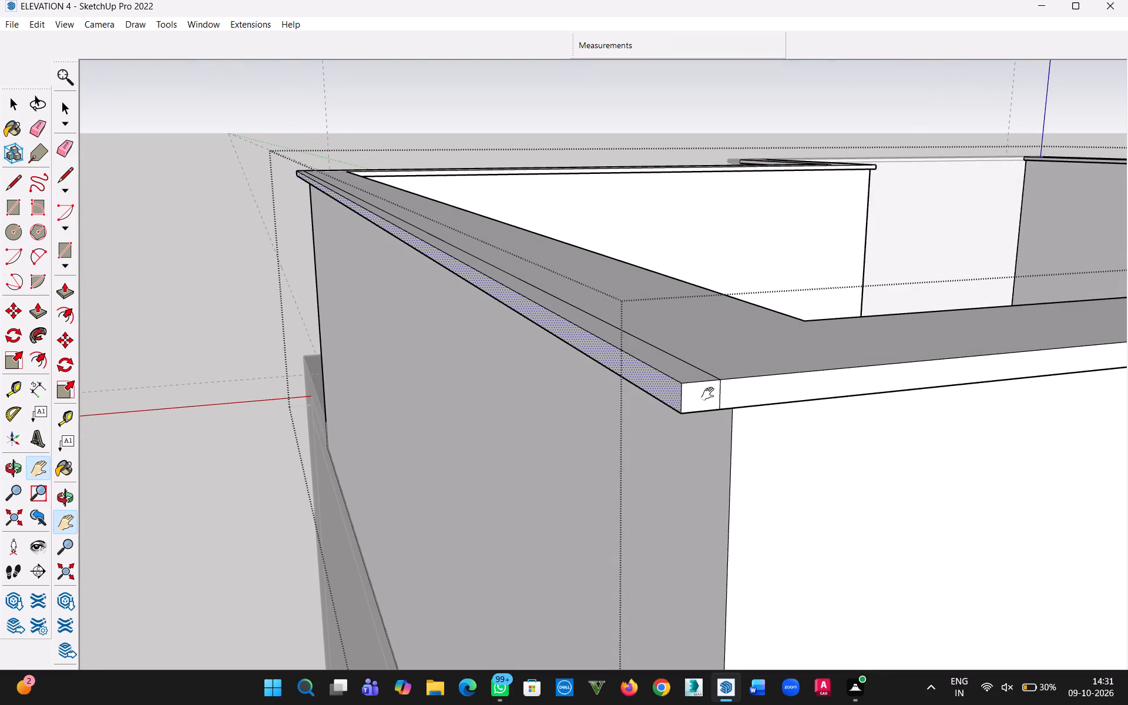
pyautogui.press('Escape')
pyautogui.doubleClick(703, 401)
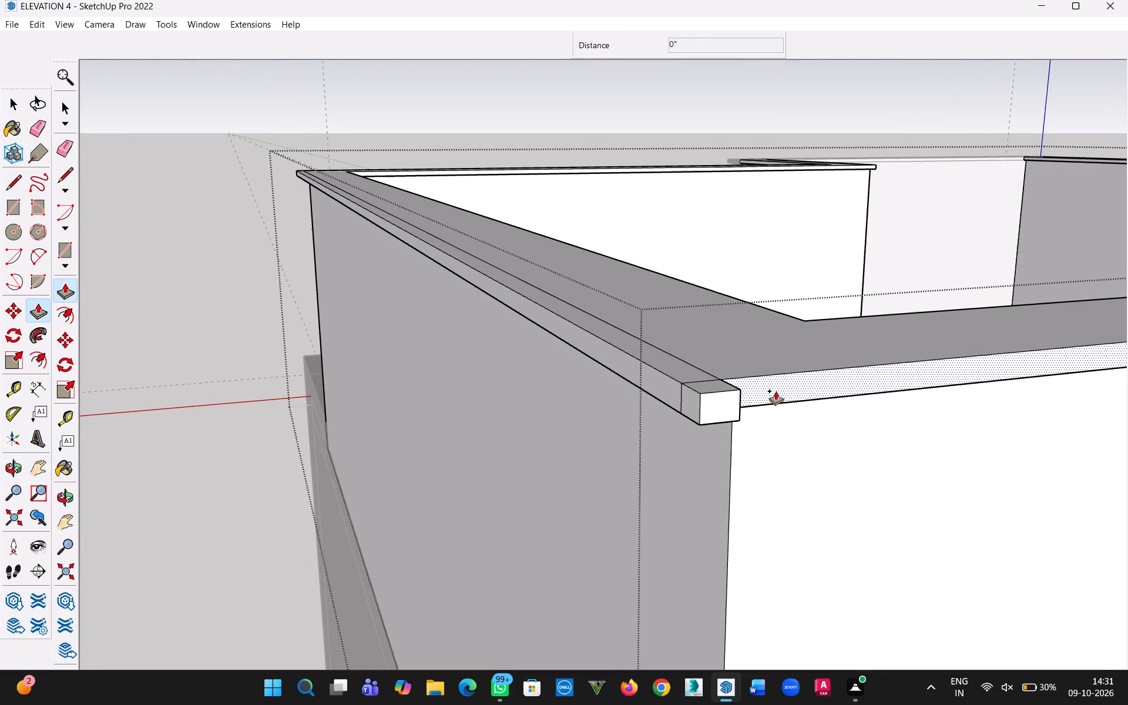
pyautogui.doubleClick(775, 391)
# Extend the coping's small corner face and the adjoining outer face outward by 1" at the rear side's far corner.
pyautogui.scroll(-8, 828, 470)
pyautogui.press('h')
pyautogui.moveTo(939, 471); pyautogui.dragTo(196, 492)
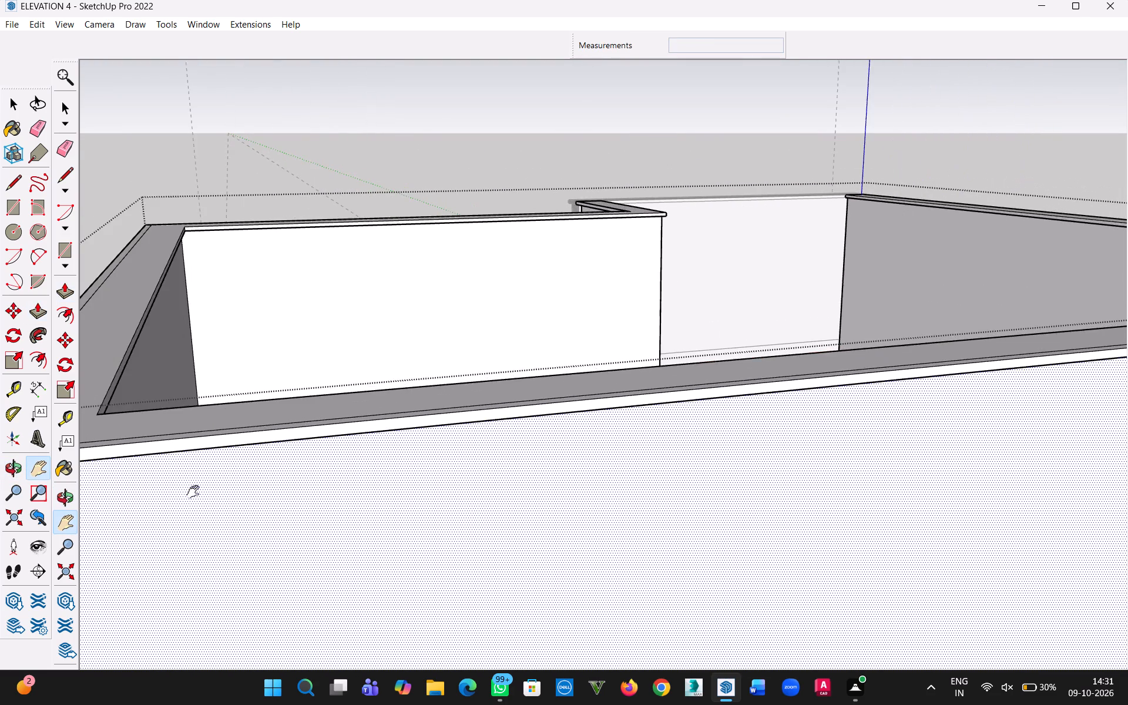
pyautogui.moveTo(196, 492); pyautogui.dragTo(193, 493)
pyautogui.moveTo(872, 431); pyautogui.dragTo(141, 548)
pyautogui.moveTo(1028, 485); pyautogui.dragTo(381, 545)
pyautogui.moveTo(636, 431); pyautogui.dragTo(529, 434, button='middle')
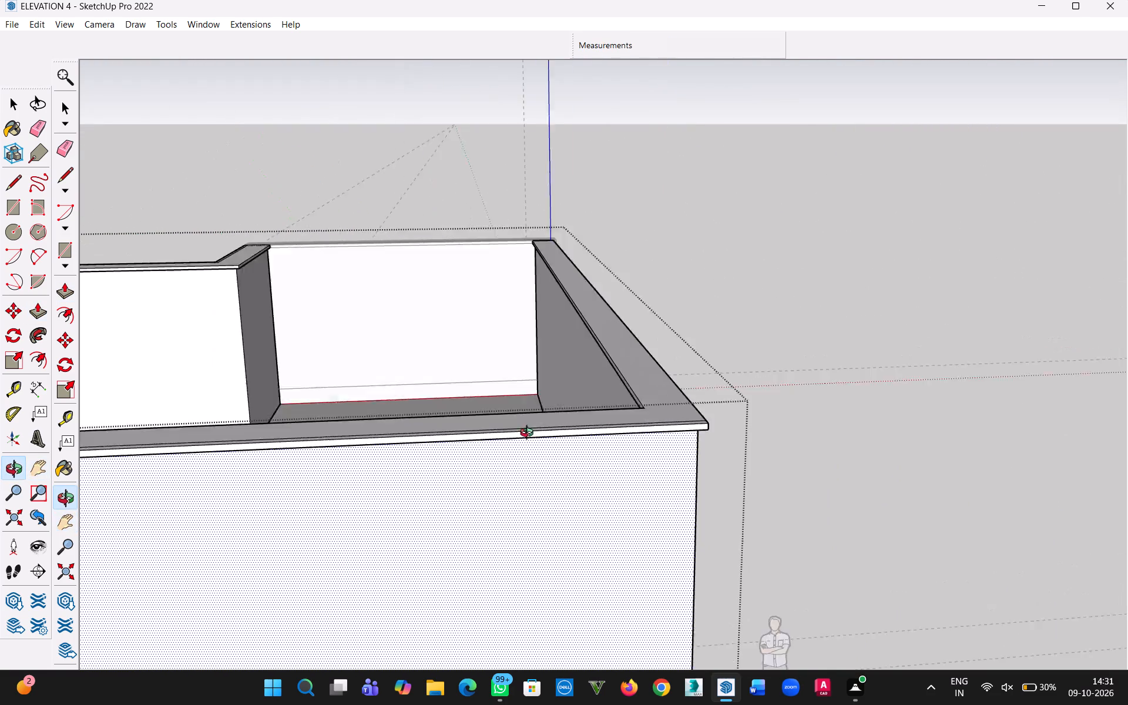
pyautogui.moveTo(529, 434); pyautogui.dragTo(164, 437, button='middle')
pyautogui.moveTo(777, 476); pyautogui.dragTo(625, 511, button='middle')
pyautogui.press('Escape')
pyautogui.scroll(5, 433, 493)
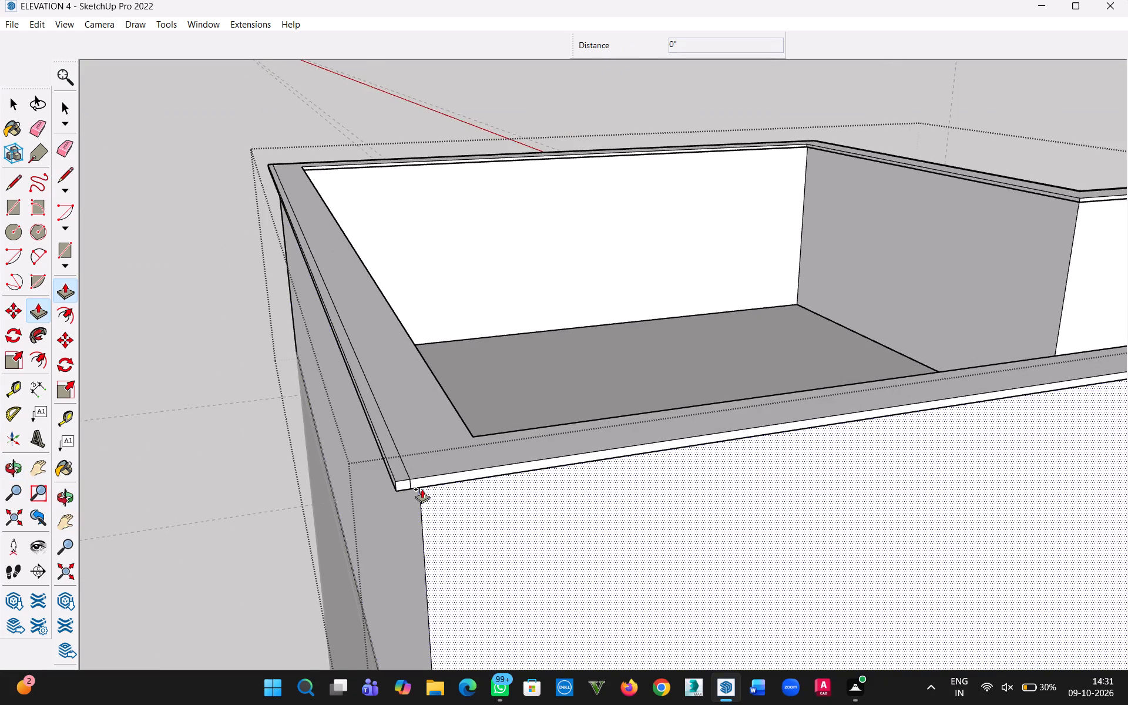
pyautogui.scroll(4, 422, 489)
pyautogui.doubleClick(394, 479)
pyautogui.doubleClick(431, 478)
pyautogui.scroll(-6, 573, 506)
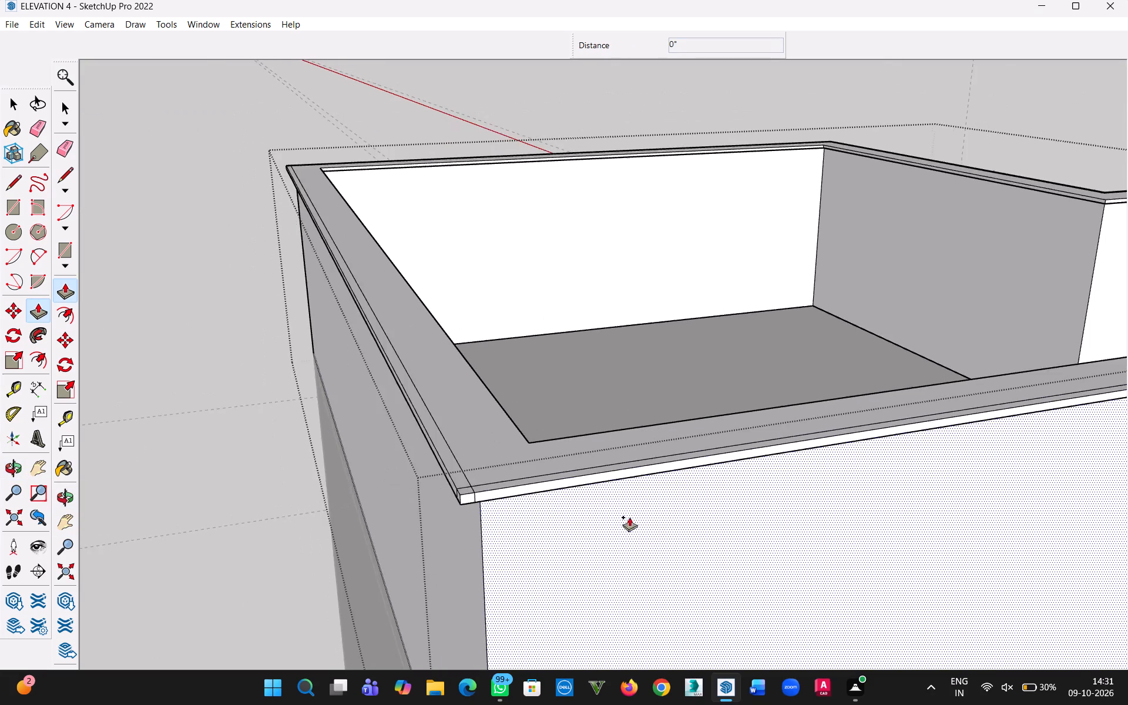
# Push/Pull the inner strip of the coping's underside down by 4" to form a second band below the coping.
pyautogui.scroll(-5, 629, 517)
pyautogui.moveTo(698, 529); pyautogui.dragTo(634, 331, button='middle')
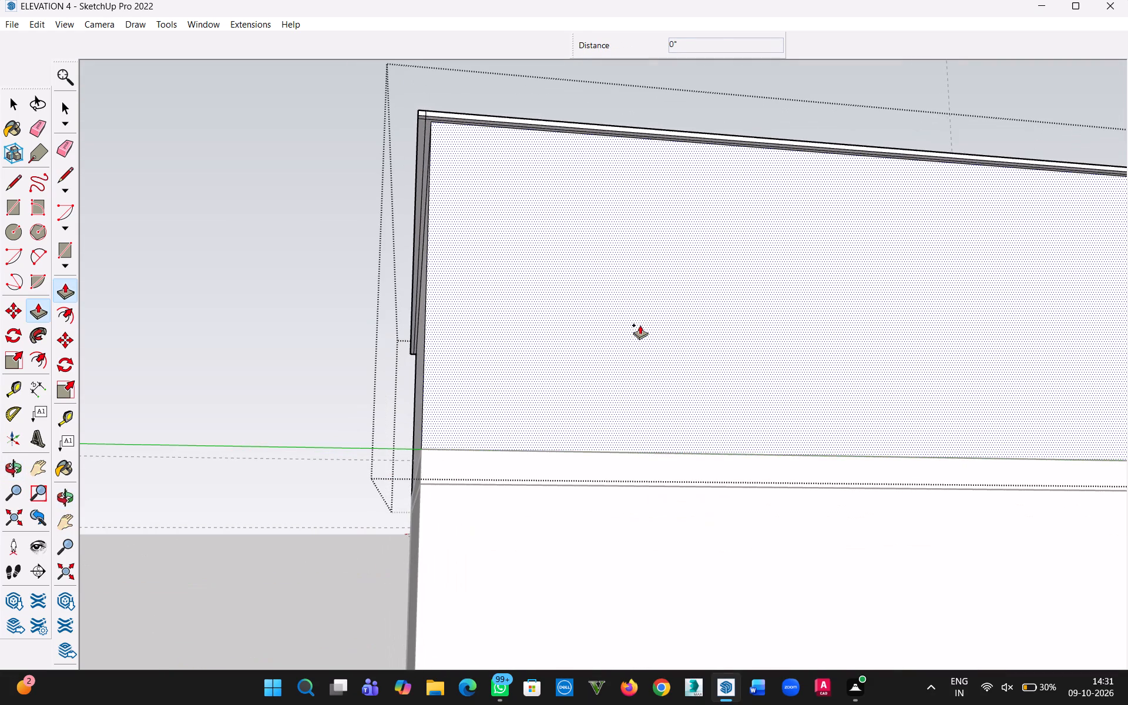
pyautogui.scroll(10, 382, 75)
pyautogui.scroll(-13, 519, 218)
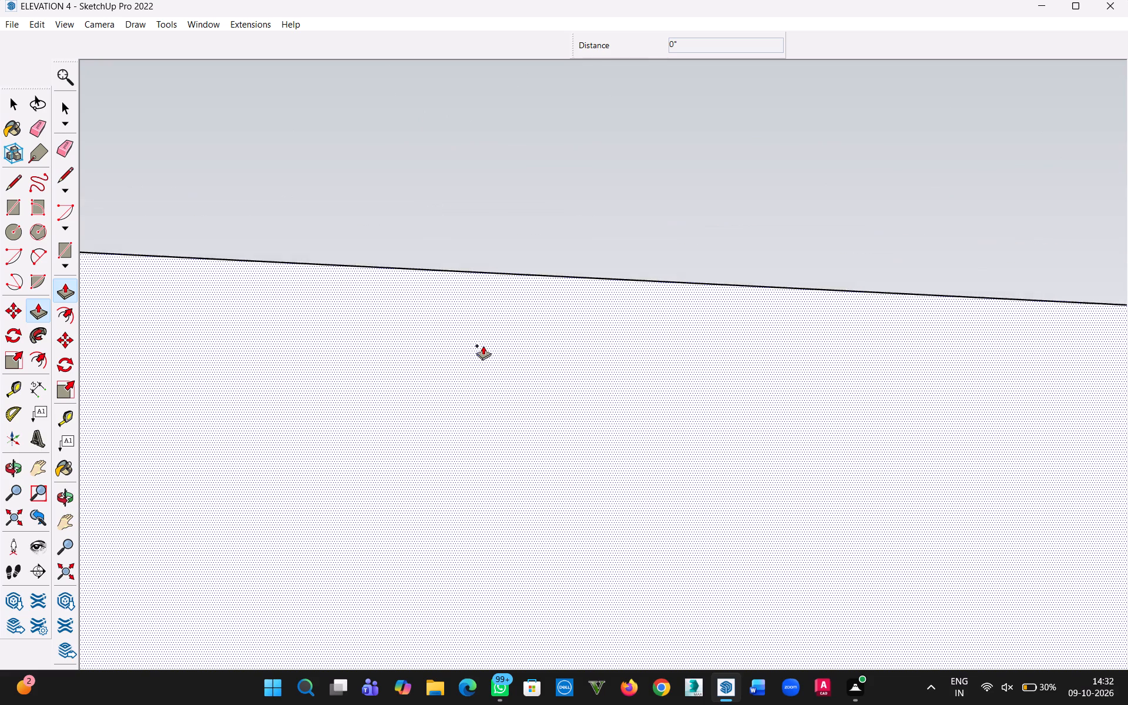
pyautogui.scroll(-3, 483, 345)
pyautogui.scroll(1, 483, 345)
pyautogui.scroll(-13, 481, 338)
pyautogui.moveTo(461, 390); pyautogui.dragTo(562, 298, button='middle')
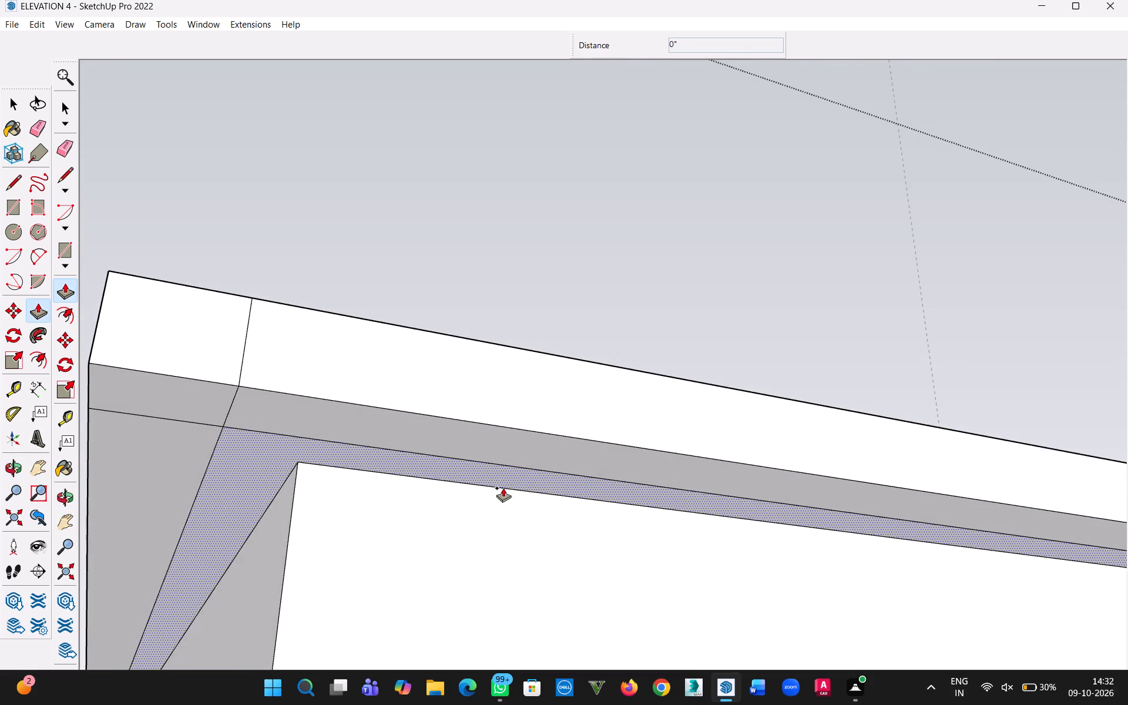
pyautogui.press('p')
pyautogui.click(428, 460)
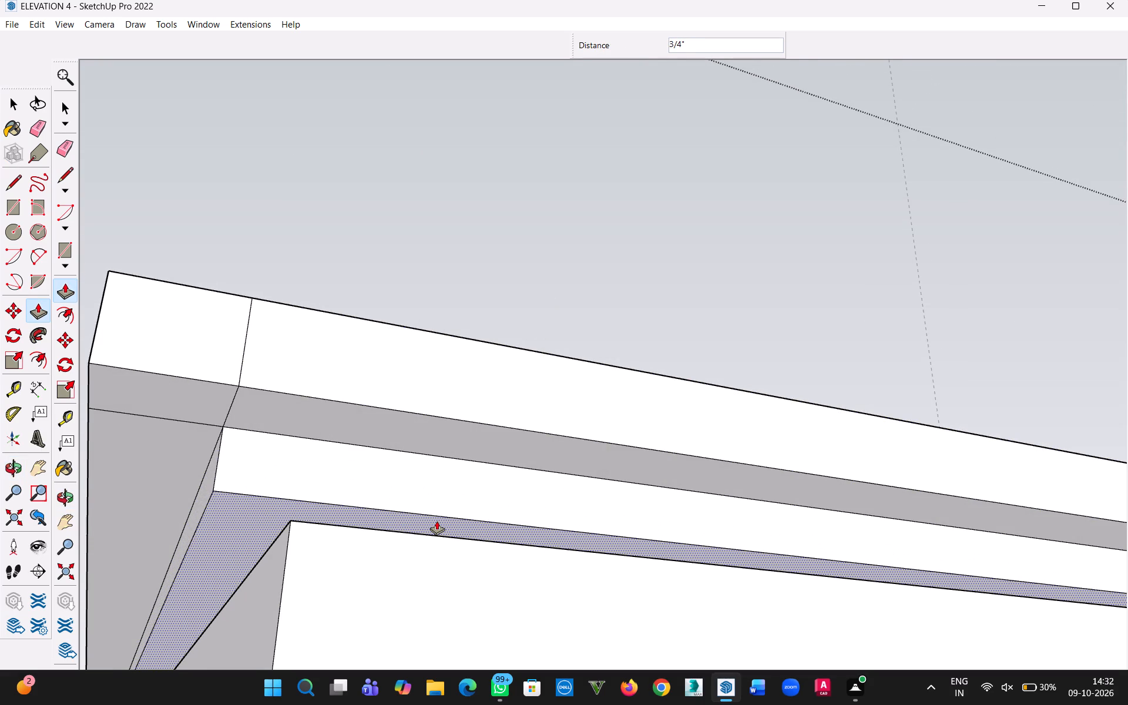
pyautogui.write('4"')
pyautogui.press('Return')
pyautogui.scroll(-14, 442, 503)
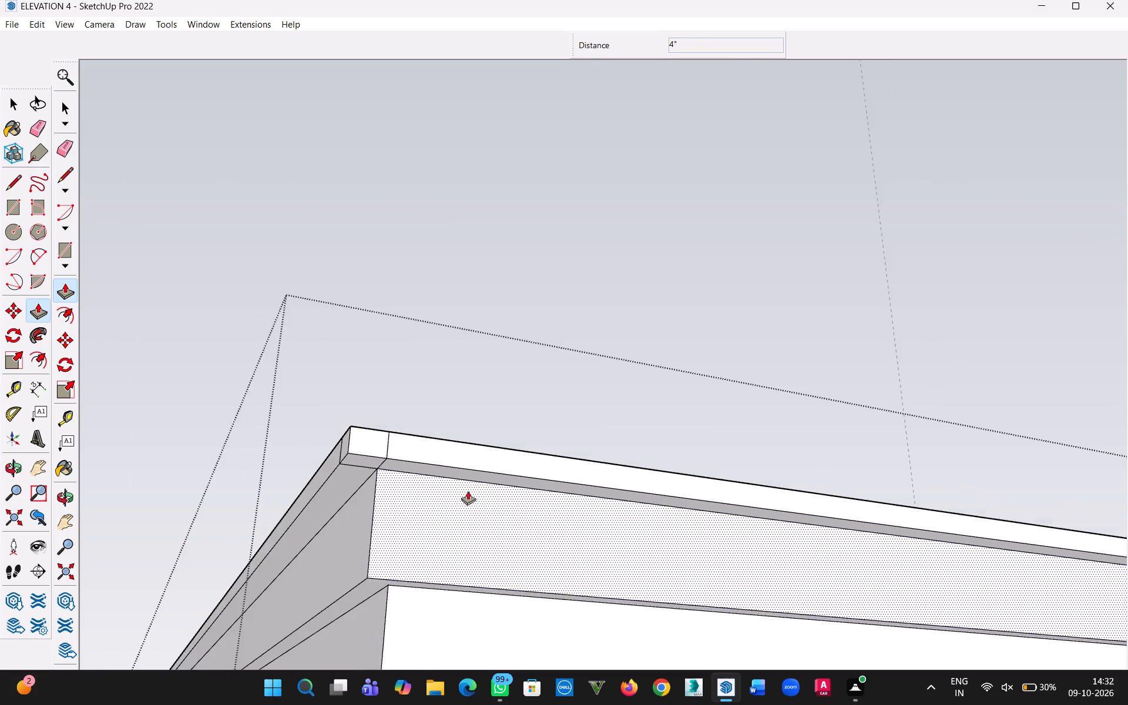
pyautogui.scroll(-7, 468, 491)
pyautogui.moveTo(536, 391); pyautogui.dragTo(545, 704, button='middle')
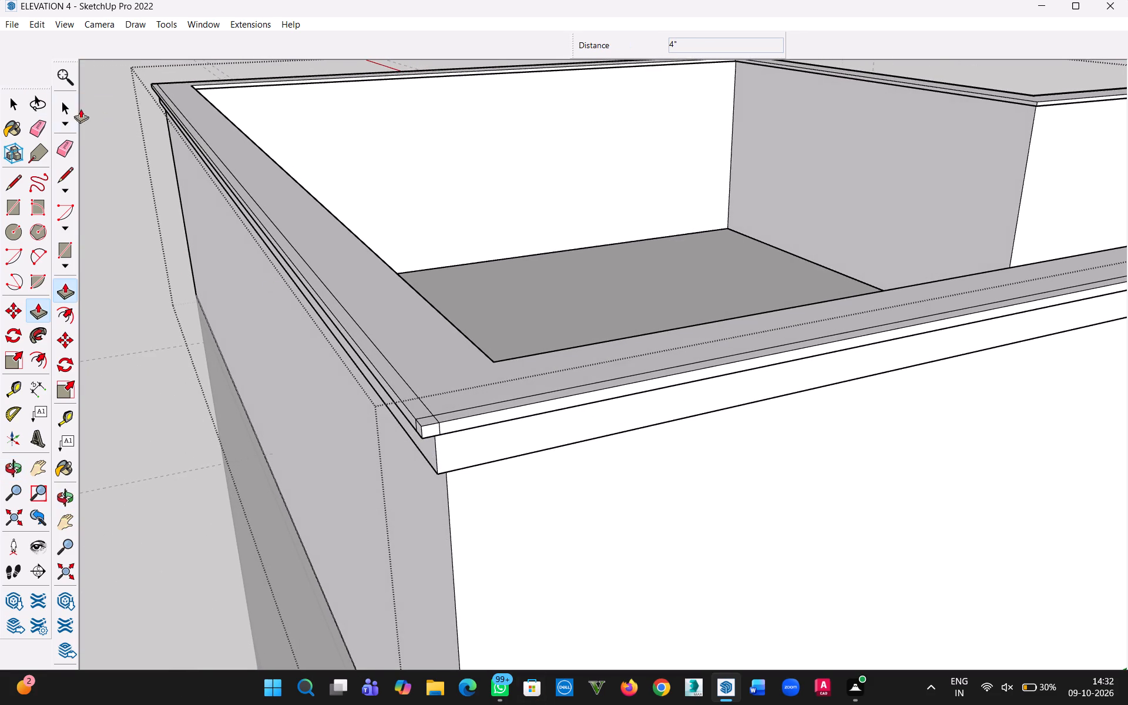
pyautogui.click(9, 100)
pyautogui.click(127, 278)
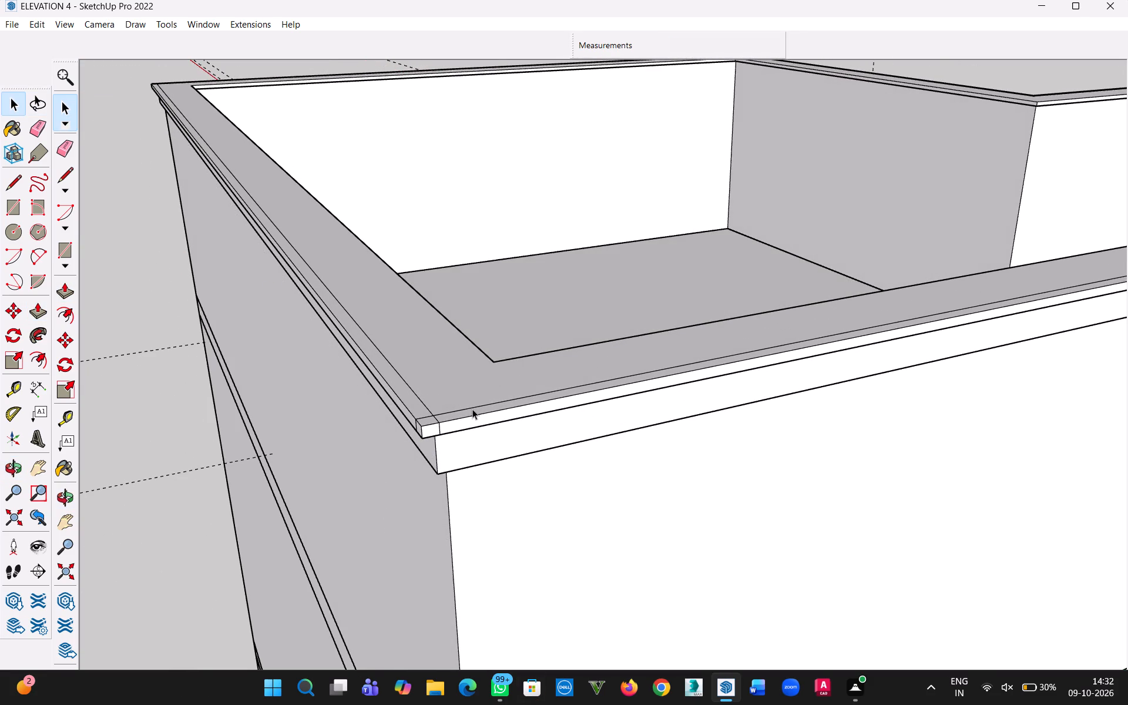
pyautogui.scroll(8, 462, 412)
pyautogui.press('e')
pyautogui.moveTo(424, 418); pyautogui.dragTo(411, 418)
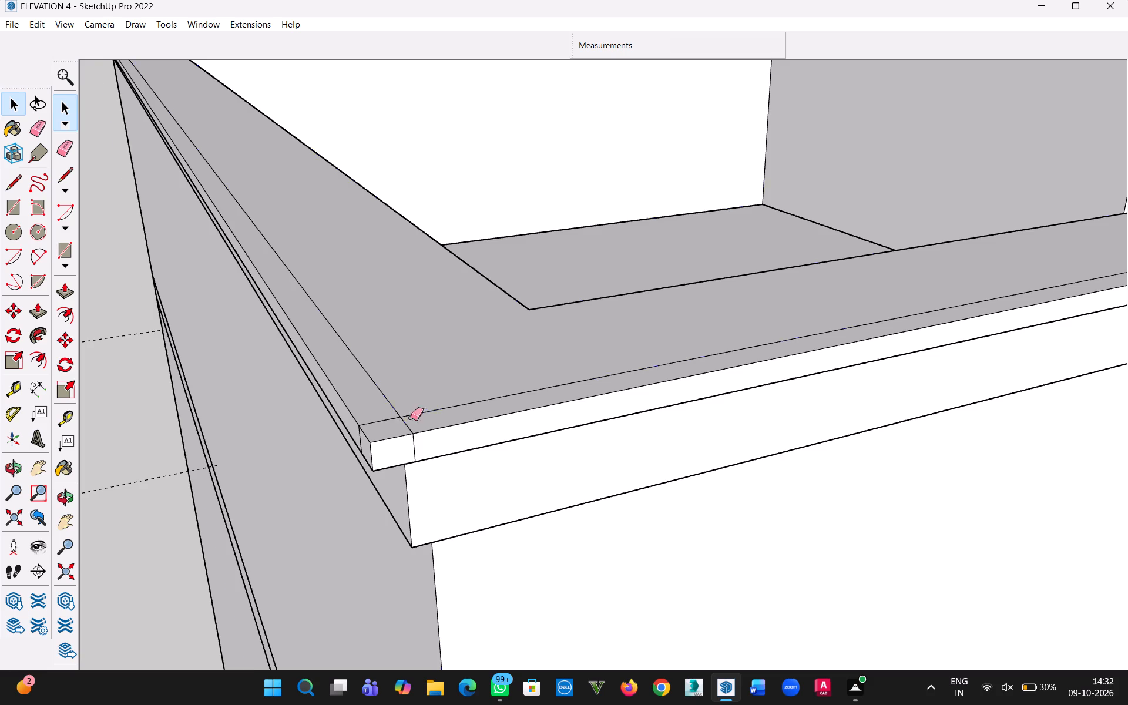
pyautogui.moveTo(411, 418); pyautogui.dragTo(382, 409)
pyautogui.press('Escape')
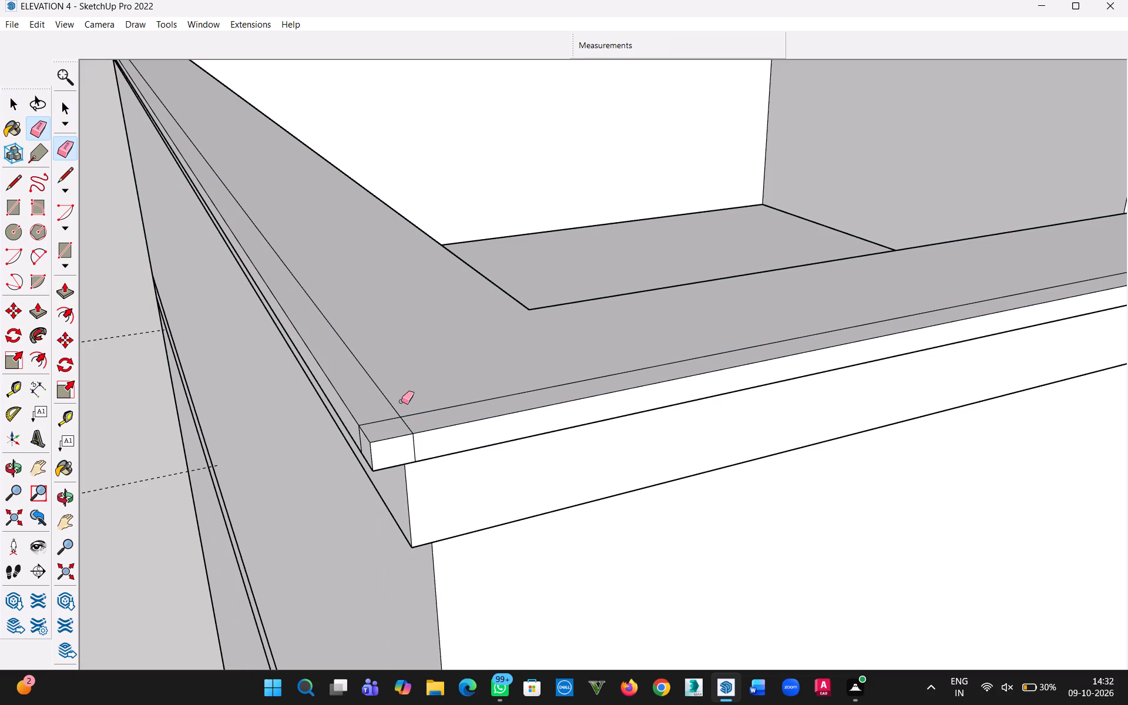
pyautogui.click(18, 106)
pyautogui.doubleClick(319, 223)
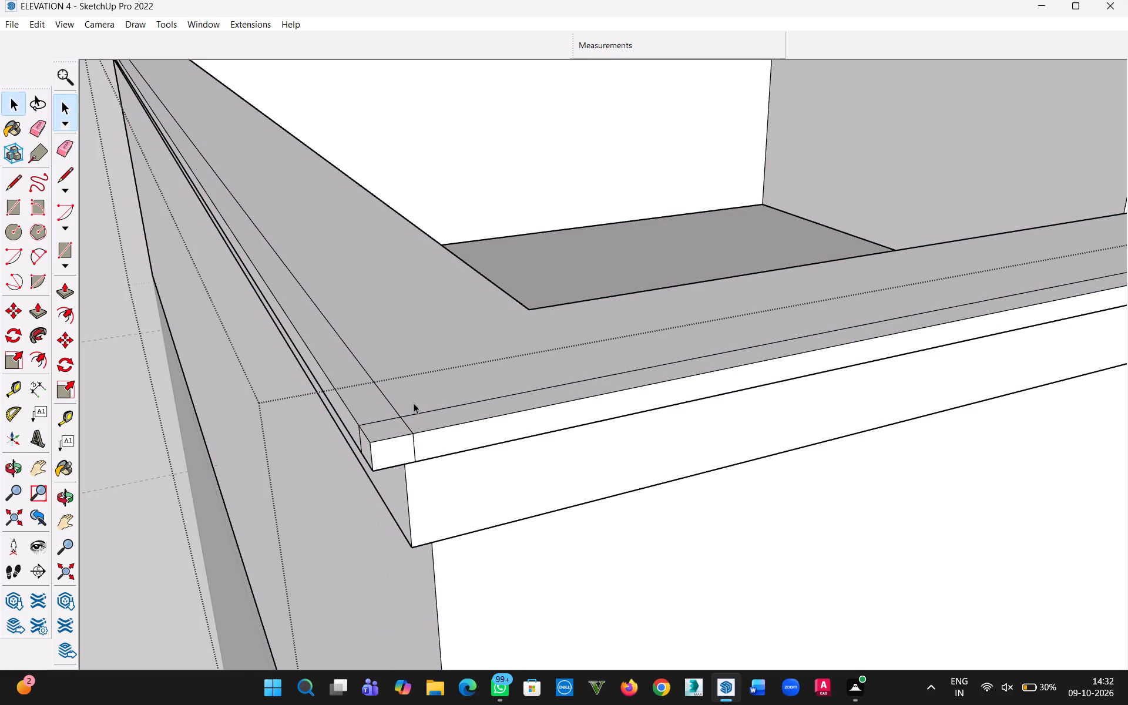
# Erase the leftover seam lines on the coping's top and outer faces at this corner, keeping the corner's outline edges.
pyautogui.scroll(4, 425, 414)
pyautogui.press('e')
pyautogui.moveTo(415, 418); pyautogui.dragTo(372, 414)
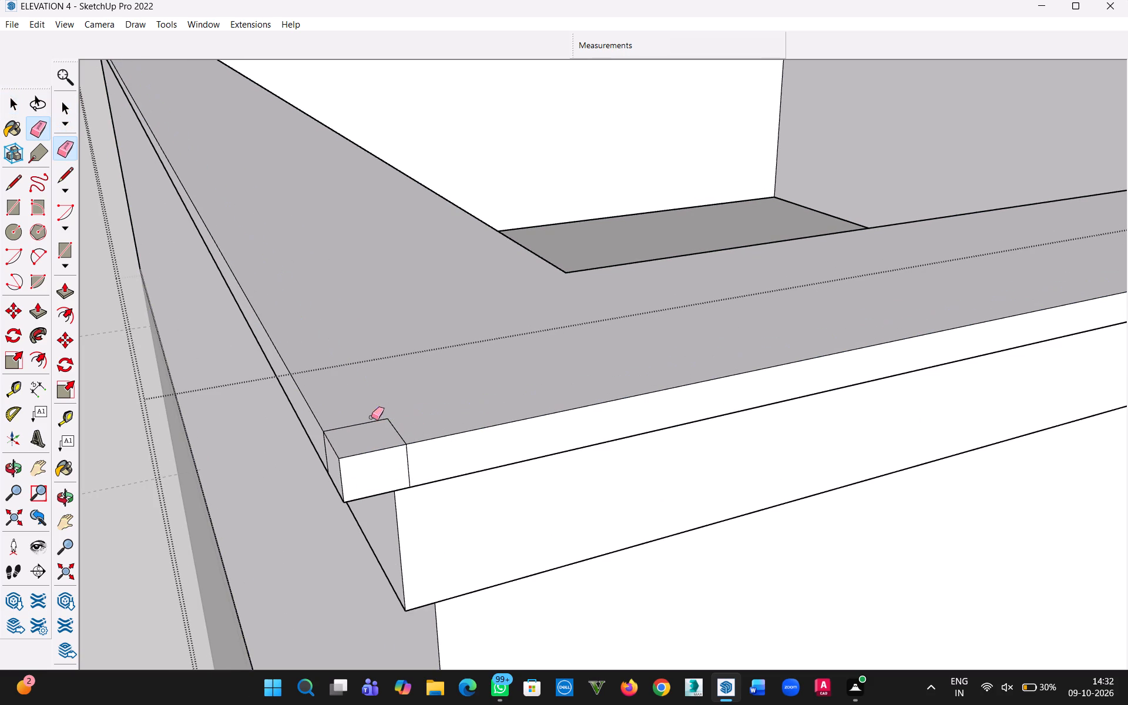
pyautogui.moveTo(400, 430); pyautogui.dragTo(364, 416)
pyautogui.moveTo(421, 464); pyautogui.dragTo(380, 465)
pyautogui.moveTo(327, 465); pyautogui.dragTo(318, 454)
pyautogui.hotkey('ctrl', 'z')
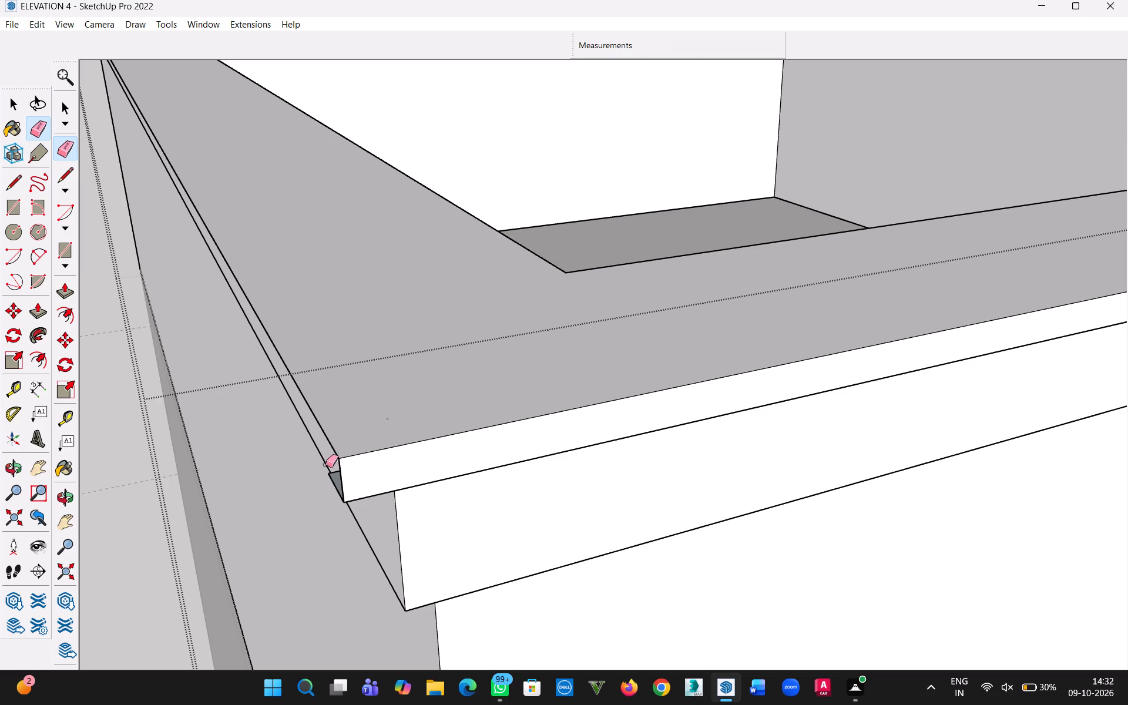
pyautogui.hotkey('ctrl', 'z')
pyautogui.moveTo(347, 484); pyautogui.dragTo(468, 400, button='middle')
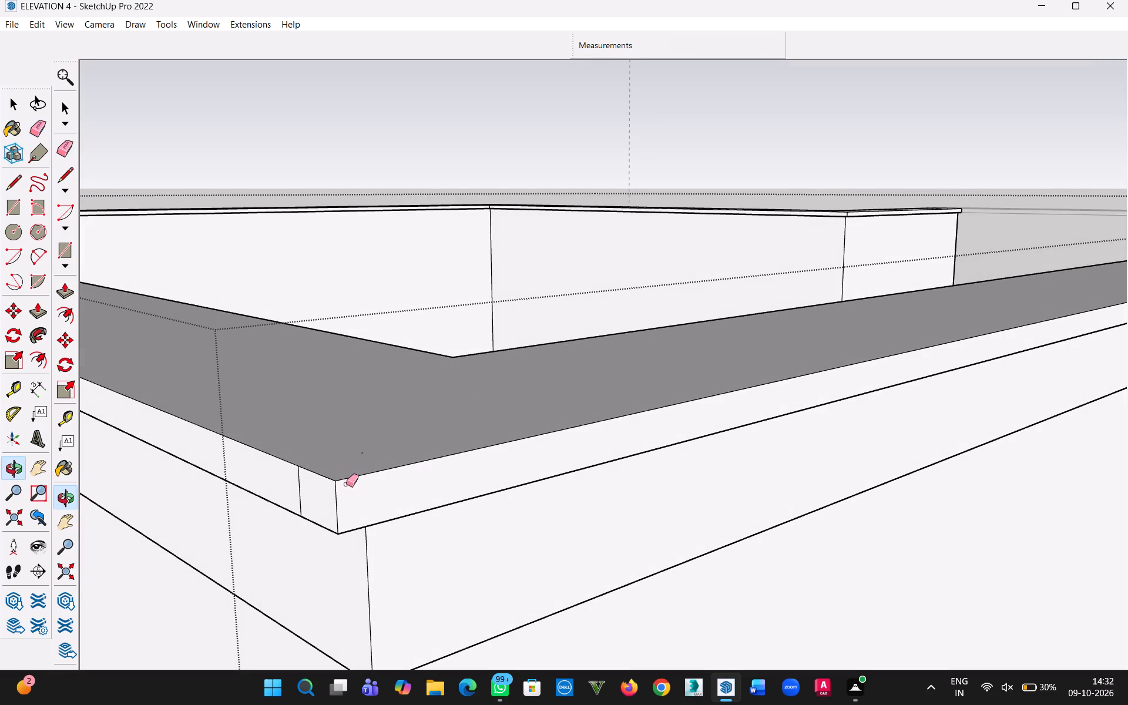
pyautogui.moveTo(300, 491); pyautogui.dragTo(290, 491)
# Erase the leftover seam lines on the coping's underside at the same corner.
pyautogui.scroll(-4, 321, 496)
pyautogui.moveTo(349, 518); pyautogui.dragTo(383, 233, button='middle')
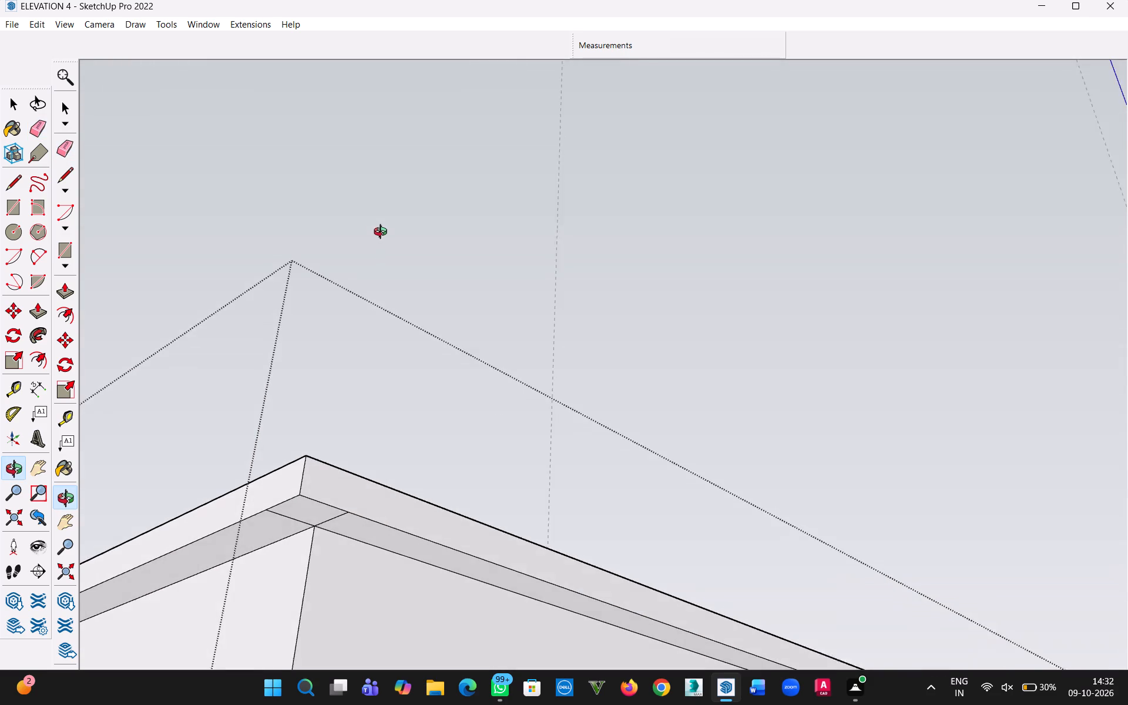
pyautogui.moveTo(383, 233); pyautogui.dragTo(385, 228, button='middle')
pyautogui.moveTo(334, 523); pyautogui.dragTo(320, 513)
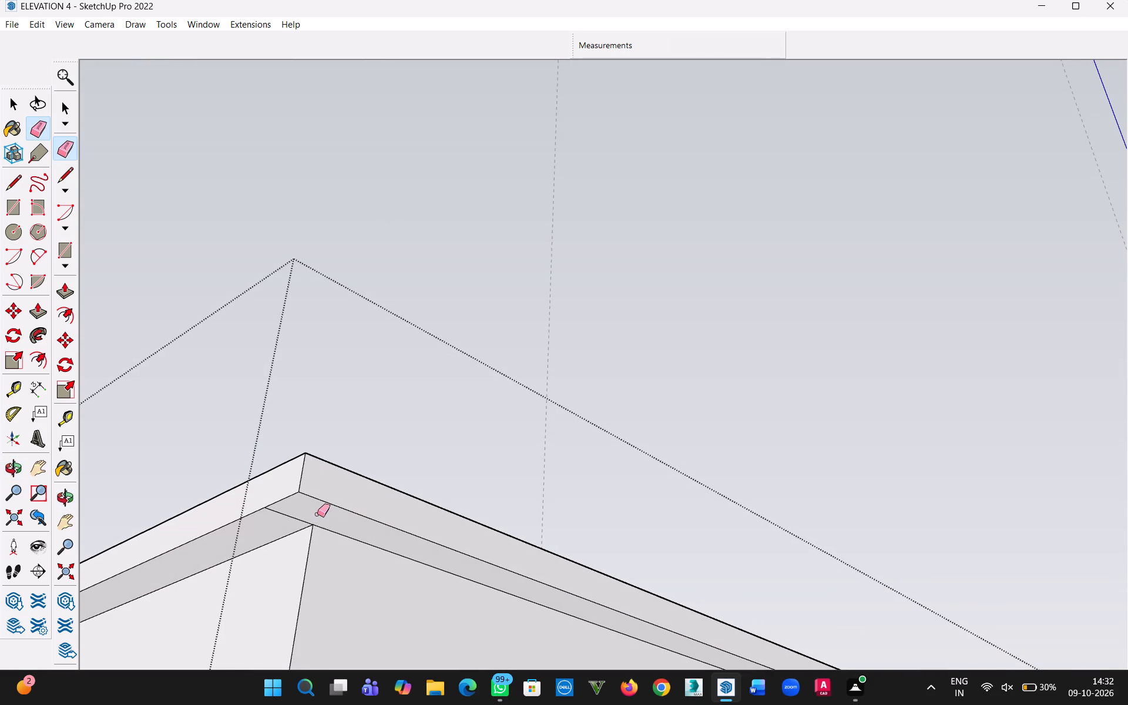
pyautogui.moveTo(285, 524); pyautogui.dragTo(294, 511)
pyautogui.scroll(-11, 320, 548)
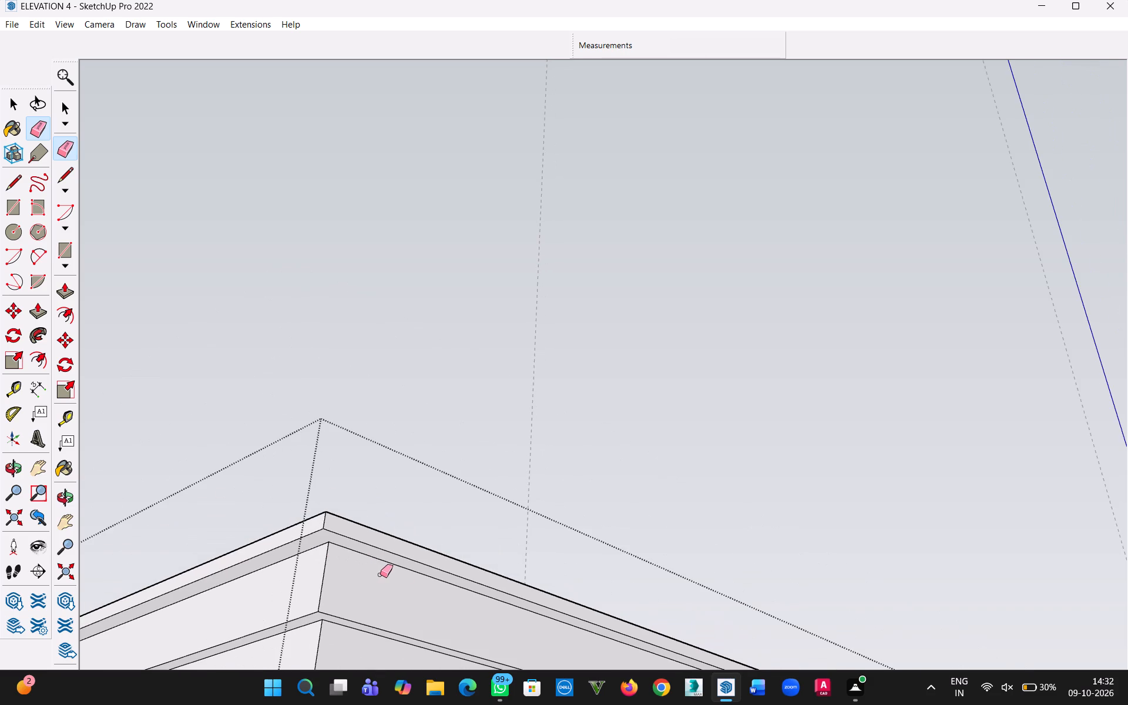
# Examine the coping and its lower band at the following corners of the parapet for leftover seam lines.
pyautogui.moveTo(406, 582); pyautogui.dragTo(371, 664, button='middle')
pyautogui.press('h')
pyautogui.moveTo(681, 589); pyautogui.dragTo(335, 488)
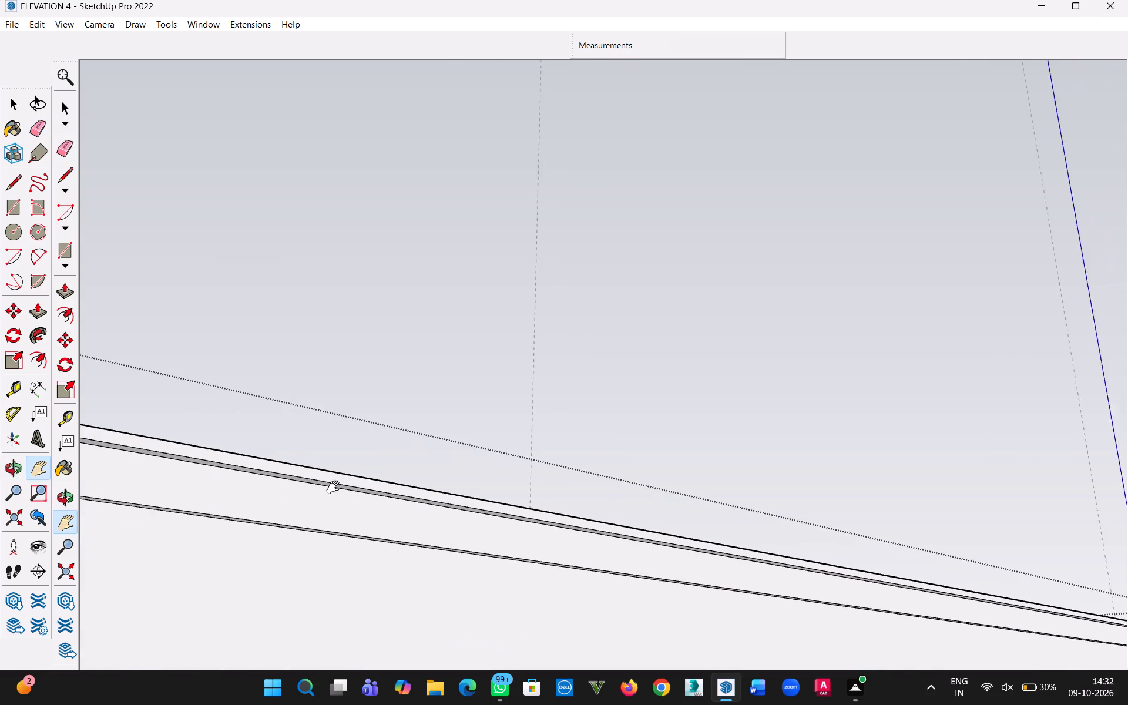
pyautogui.moveTo(335, 488); pyautogui.dragTo(103, 451)
pyautogui.moveTo(852, 577); pyautogui.dragTo(415, 494)
pyautogui.scroll(16, 663, 578)
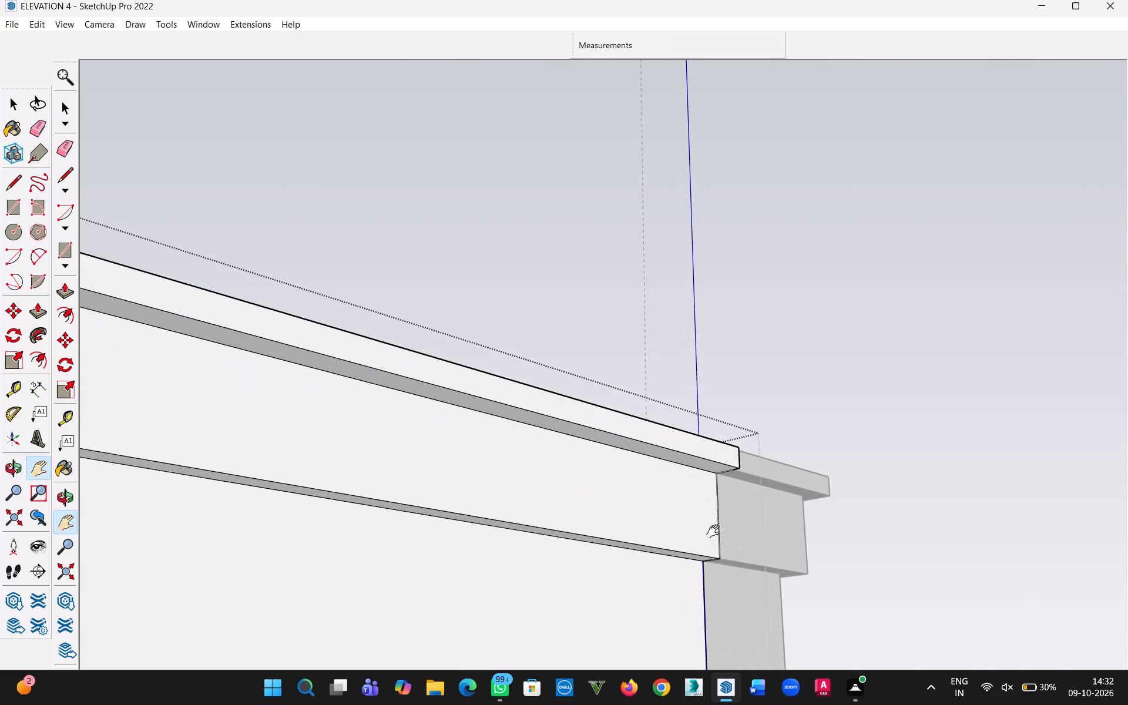
pyautogui.scroll(5, 716, 532)
pyautogui.moveTo(570, 446); pyautogui.dragTo(615, 654, button='middle')
pyautogui.scroll(-12, 489, 444)
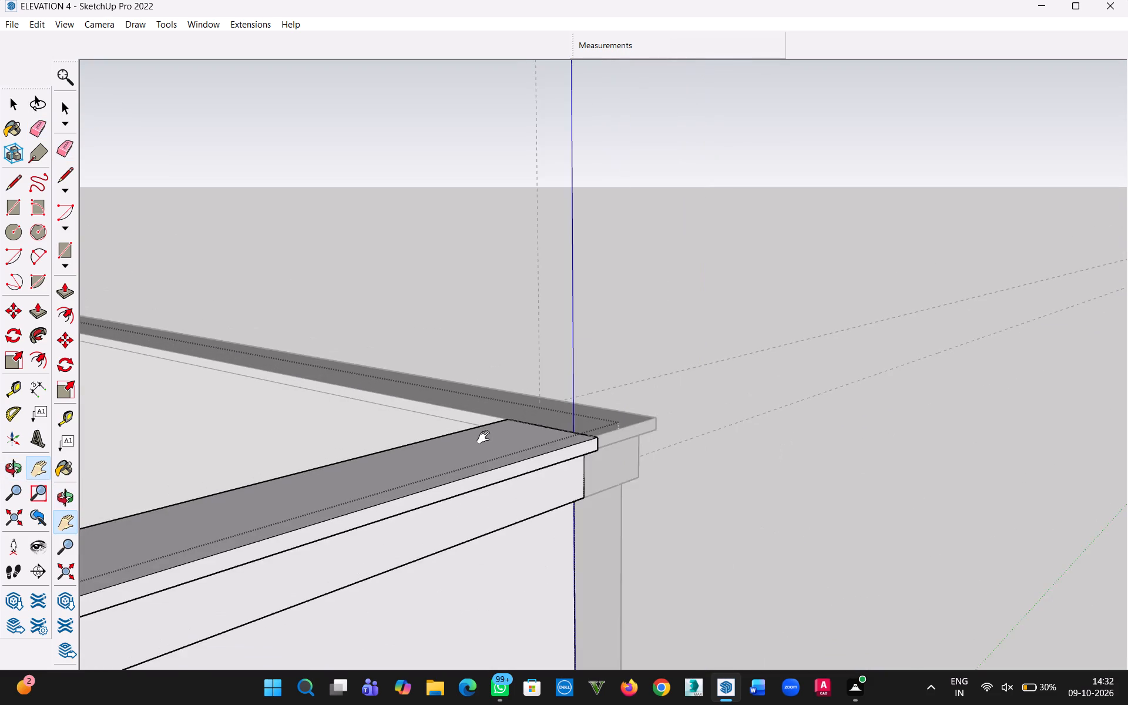
pyautogui.scroll(-4, 486, 438)
pyautogui.moveTo(319, 438); pyautogui.dragTo(461, 529, button='middle')
pyautogui.moveTo(479, 532); pyautogui.dragTo(581, 540, button='middle')
pyautogui.press('h')
pyautogui.moveTo(733, 571); pyautogui.dragTo(706, 481)
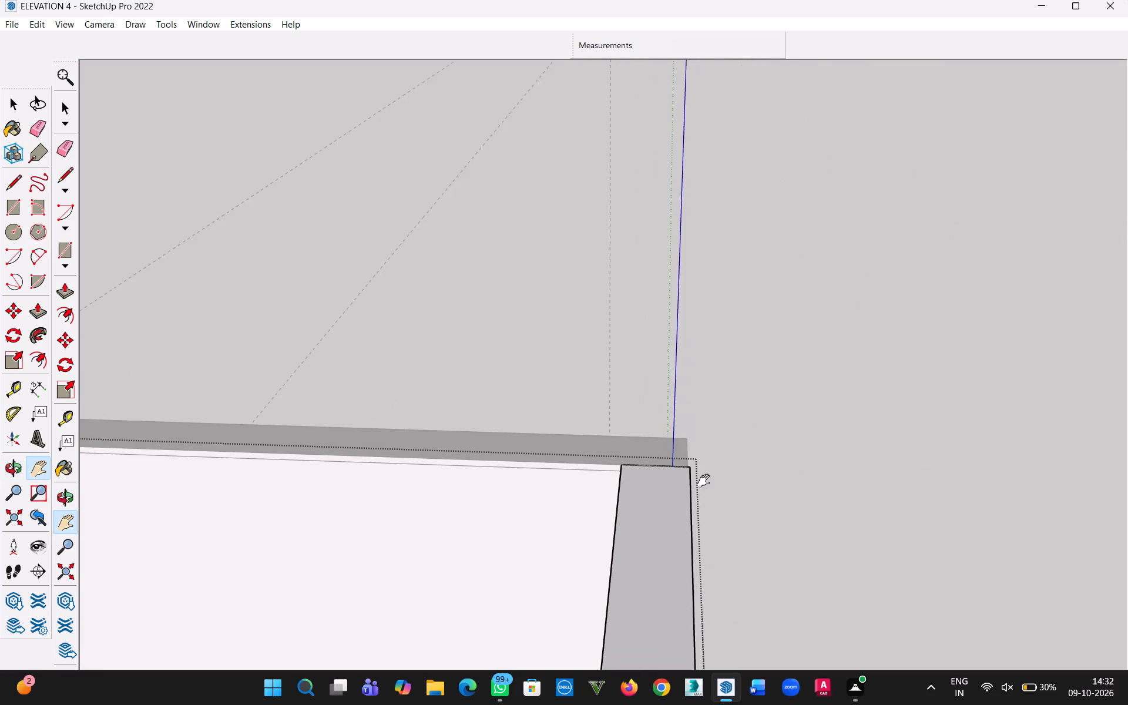
pyautogui.moveTo(706, 481); pyautogui.dragTo(666, 0)
pyautogui.scroll(-11, 627, 444)
pyautogui.moveTo(576, 584); pyautogui.dragTo(594, 5)
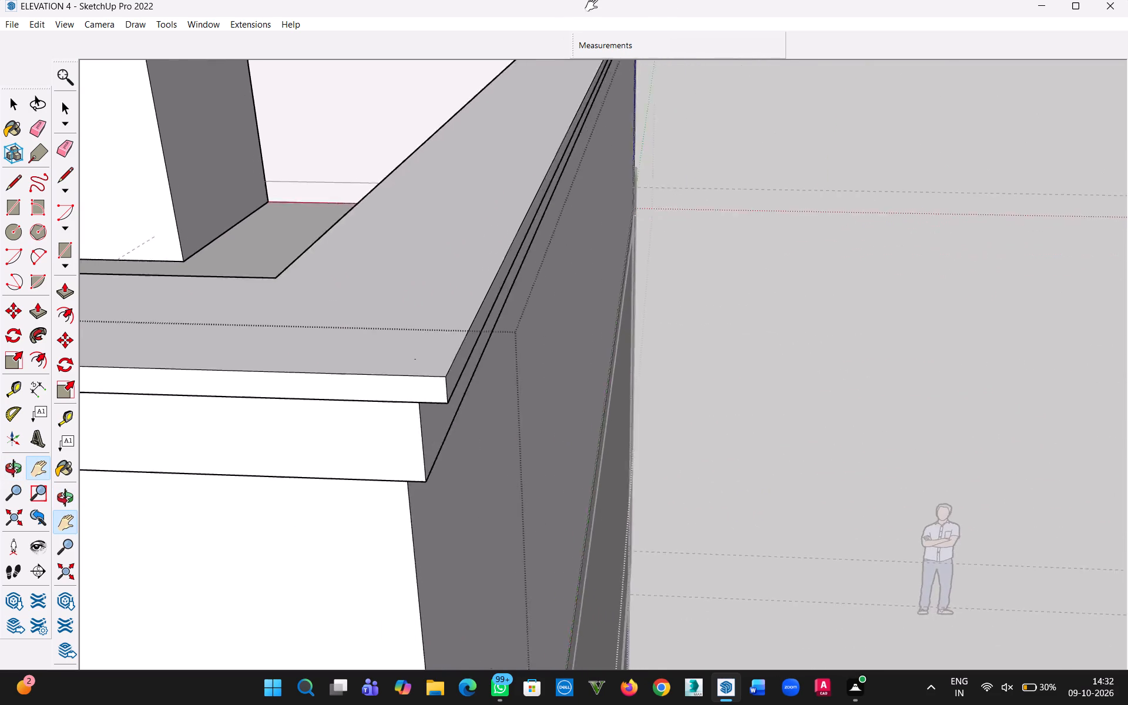
pyautogui.moveTo(594, 5); pyautogui.dragTo(633, 0)
# Erase the leftover seam lines on the coping's underside and outer faces at the next parapet corner.
pyautogui.moveTo(451, 231); pyautogui.dragTo(794, 225)
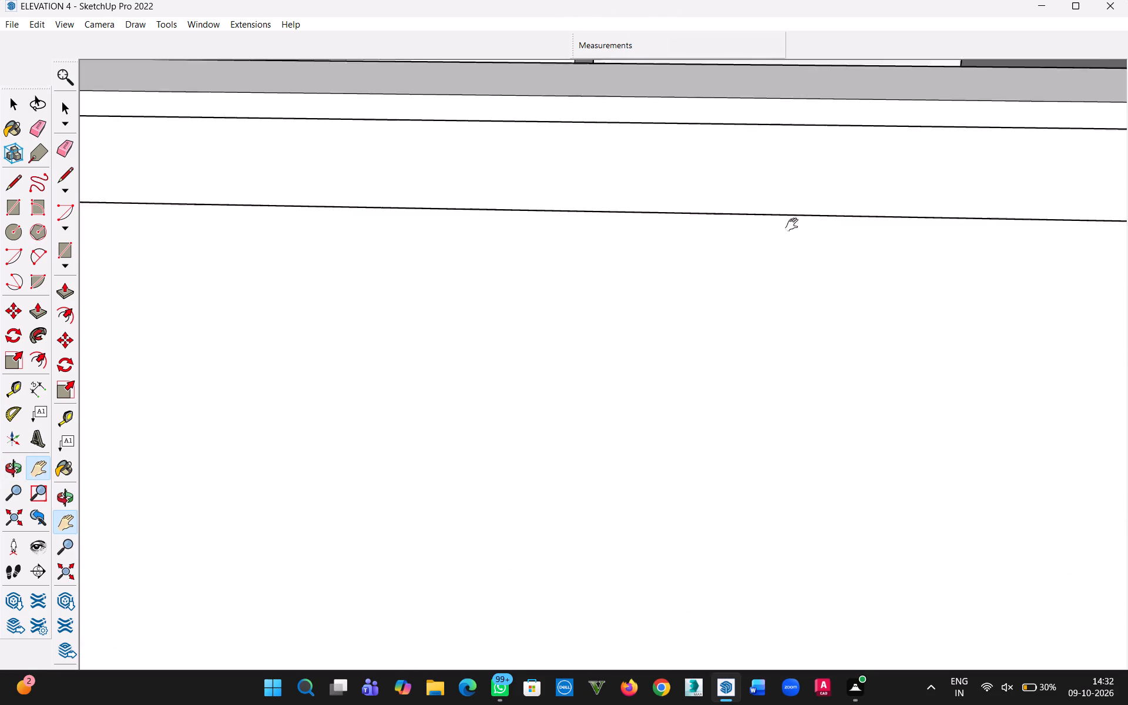
pyautogui.moveTo(794, 225); pyautogui.dragTo(942, 247)
pyautogui.moveTo(261, 301); pyautogui.dragTo(810, 311)
pyautogui.moveTo(253, 324); pyautogui.dragTo(808, 309)
pyautogui.moveTo(235, 311); pyautogui.dragTo(276, 313)
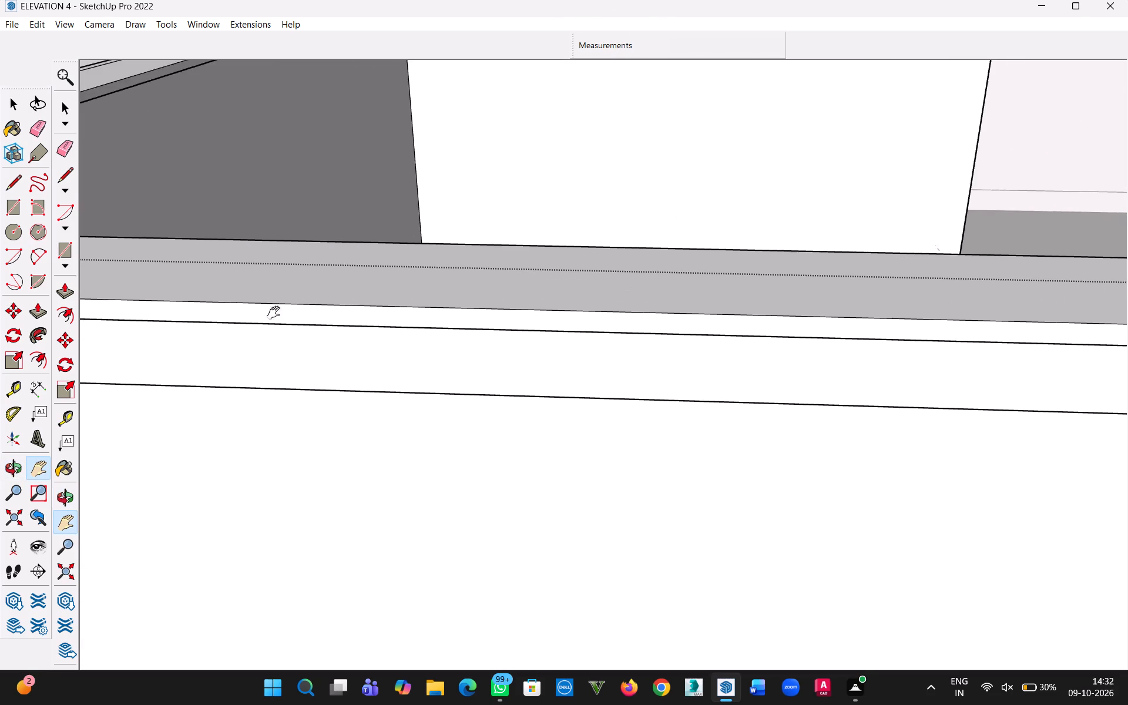
pyautogui.moveTo(276, 313); pyautogui.dragTo(878, 314)
pyautogui.moveTo(70, 230); pyautogui.dragTo(660, 244)
pyautogui.moveTo(245, 385); pyautogui.dragTo(685, 352)
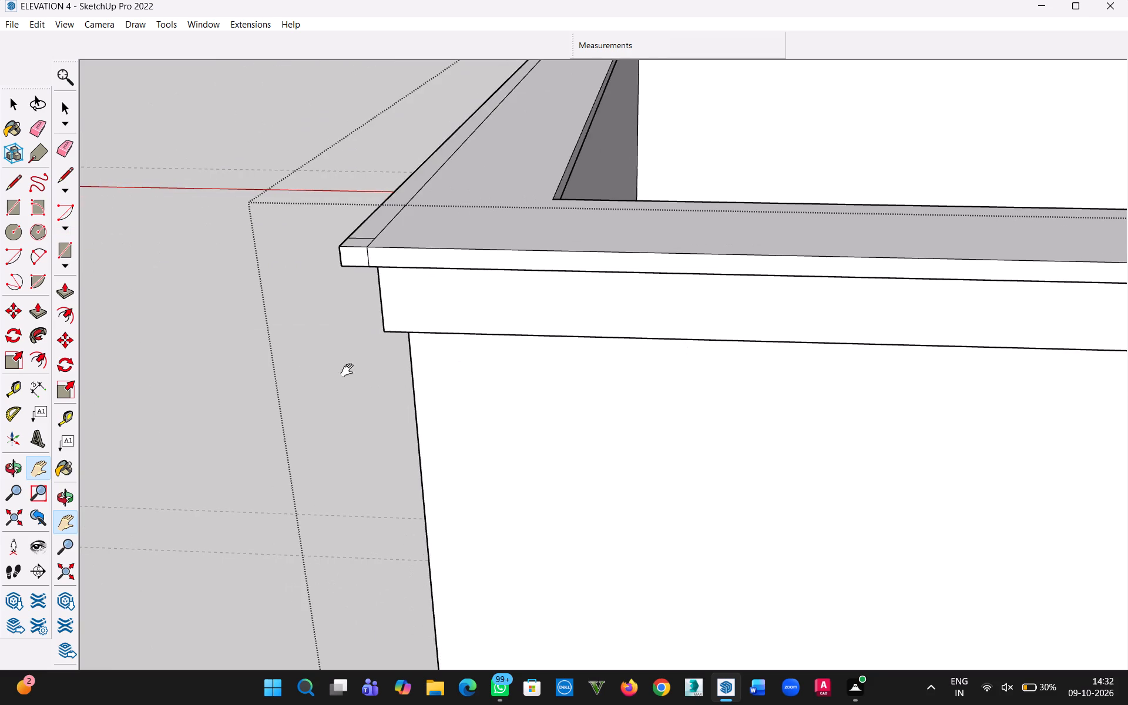
pyautogui.moveTo(307, 371); pyautogui.dragTo(434, 377)
pyautogui.moveTo(440, 374); pyautogui.dragTo(618, 108, button='middle')
pyautogui.scroll(4, 398, 344)
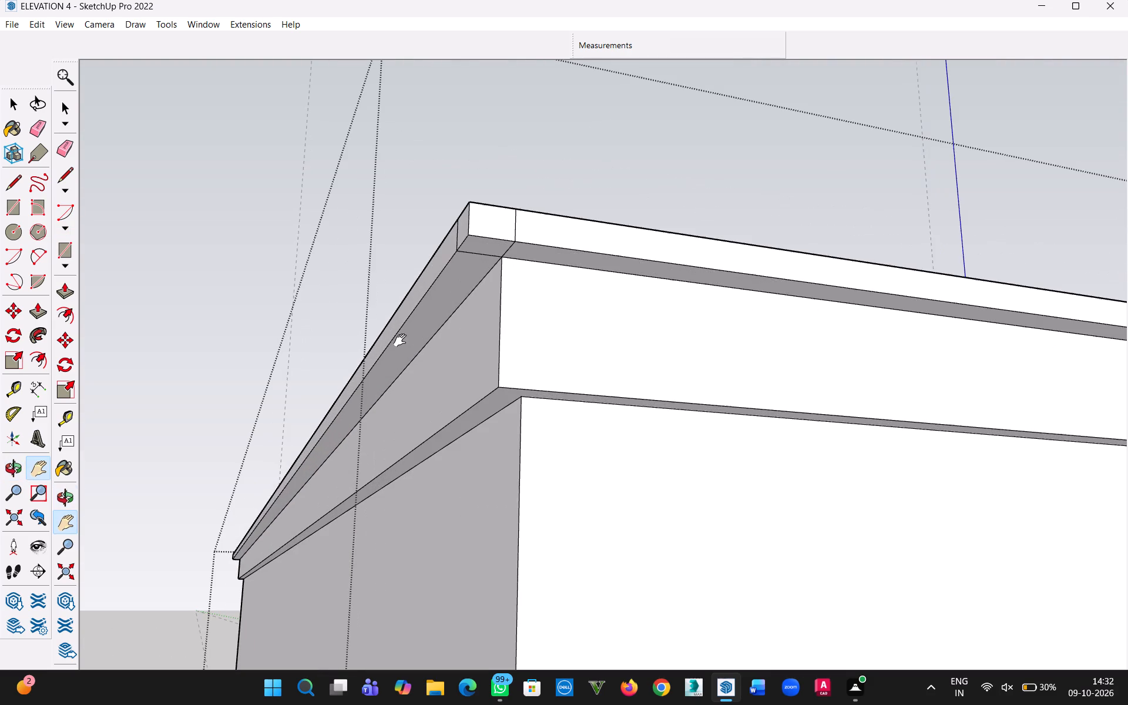
pyautogui.scroll(2, 402, 341)
pyautogui.press('e')
pyautogui.moveTo(552, 226); pyautogui.dragTo(538, 216)
pyautogui.moveTo(518, 221); pyautogui.dragTo(492, 237)
pyautogui.moveTo(560, 187); pyautogui.dragTo(538, 187)
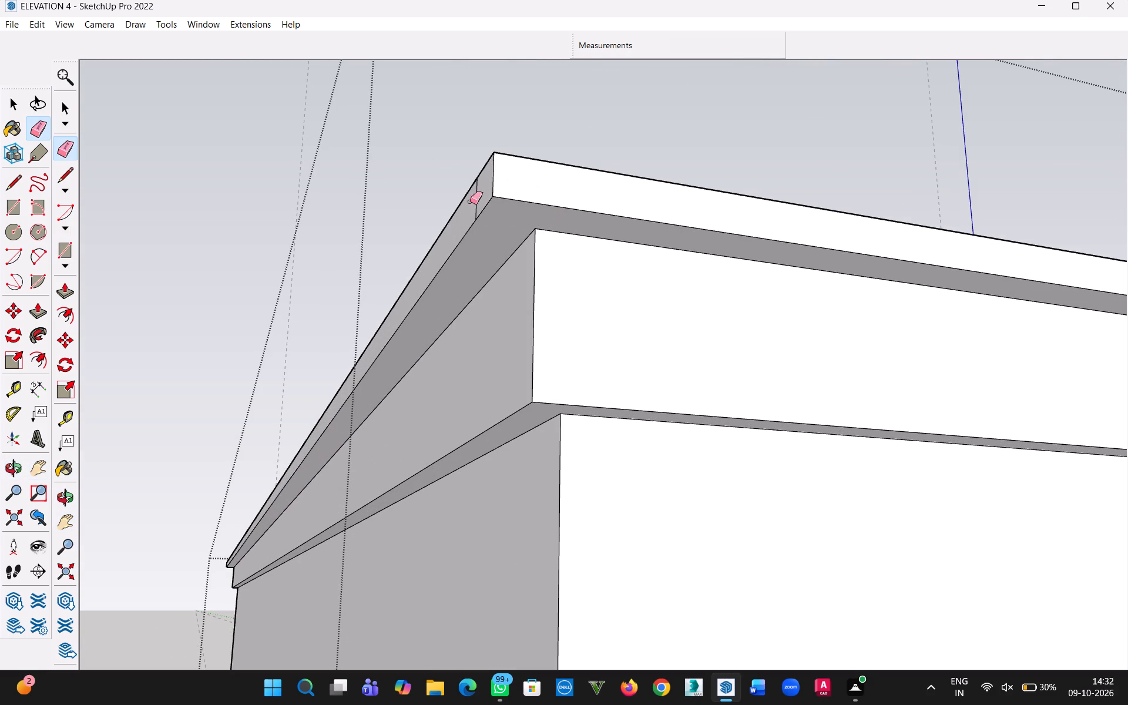
pyautogui.moveTo(470, 202); pyautogui.dragTo(482, 199)
# Erase the leftover seam lines on the coping's top face at the same corner.
pyautogui.moveTo(479, 219); pyautogui.dragTo(575, 584, button='middle')
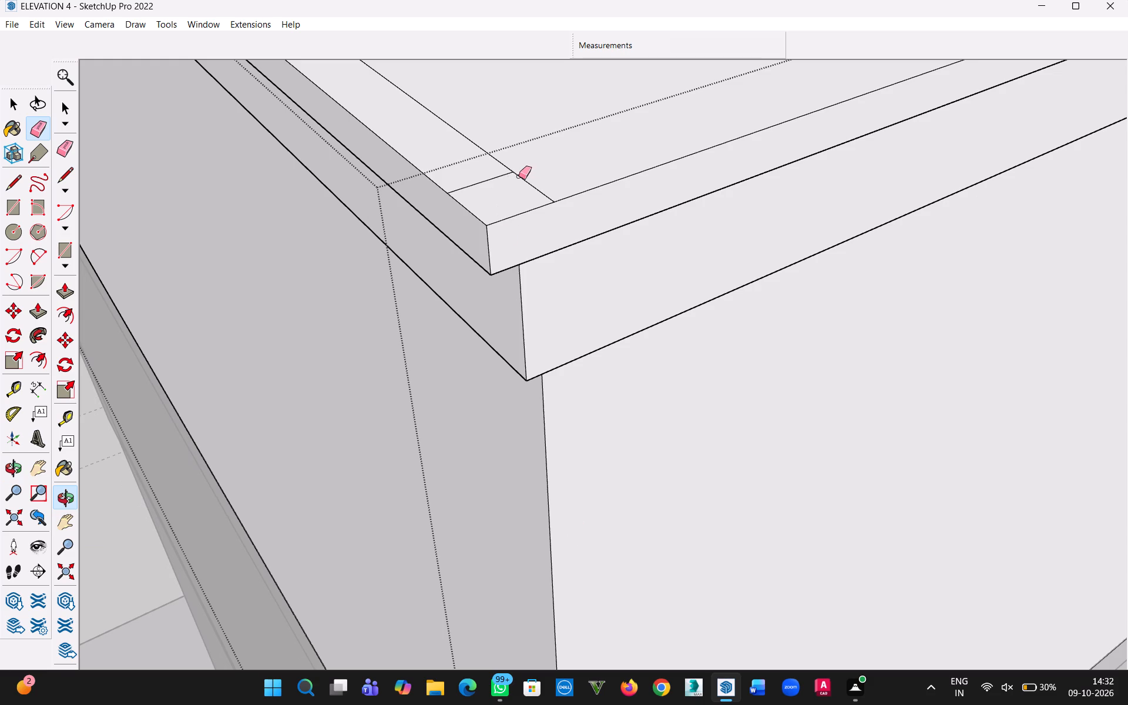
pyautogui.moveTo(530, 175); pyautogui.dragTo(494, 175)
pyautogui.moveTo(518, 162); pyautogui.dragTo(488, 168)
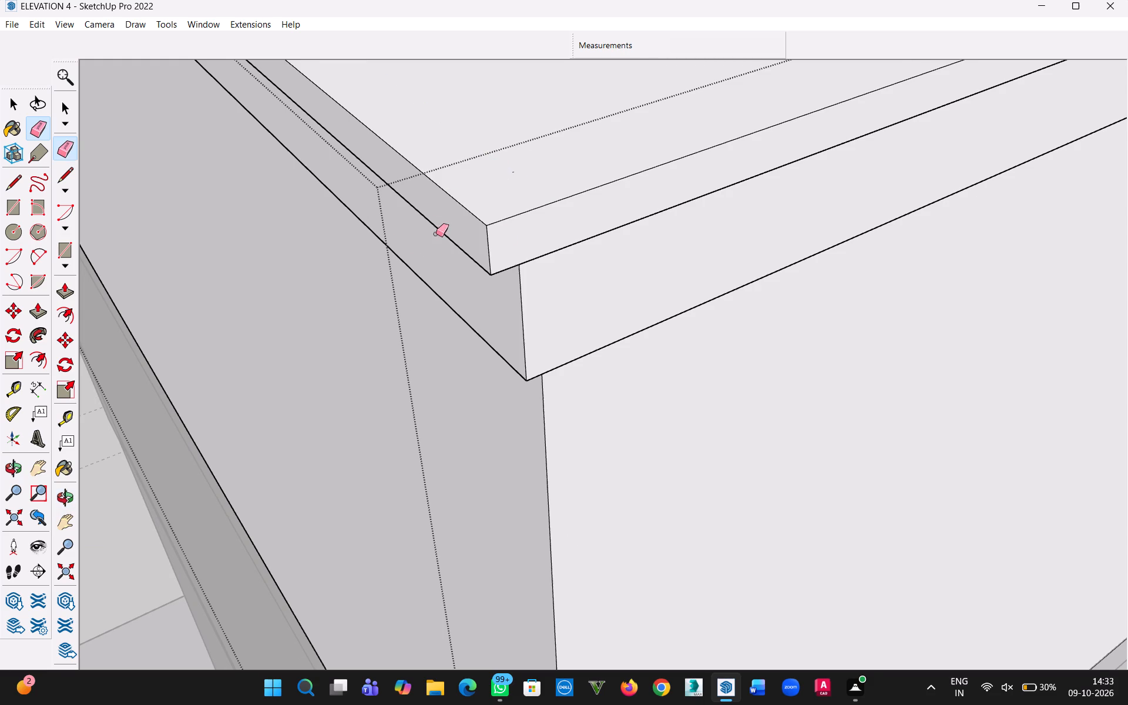
pyautogui.scroll(-5, 401, 276)
pyautogui.scroll(3, 499, 221)
pyautogui.hotkey('ctrl', 'z')
pyautogui.scroll(6, 464, 207)
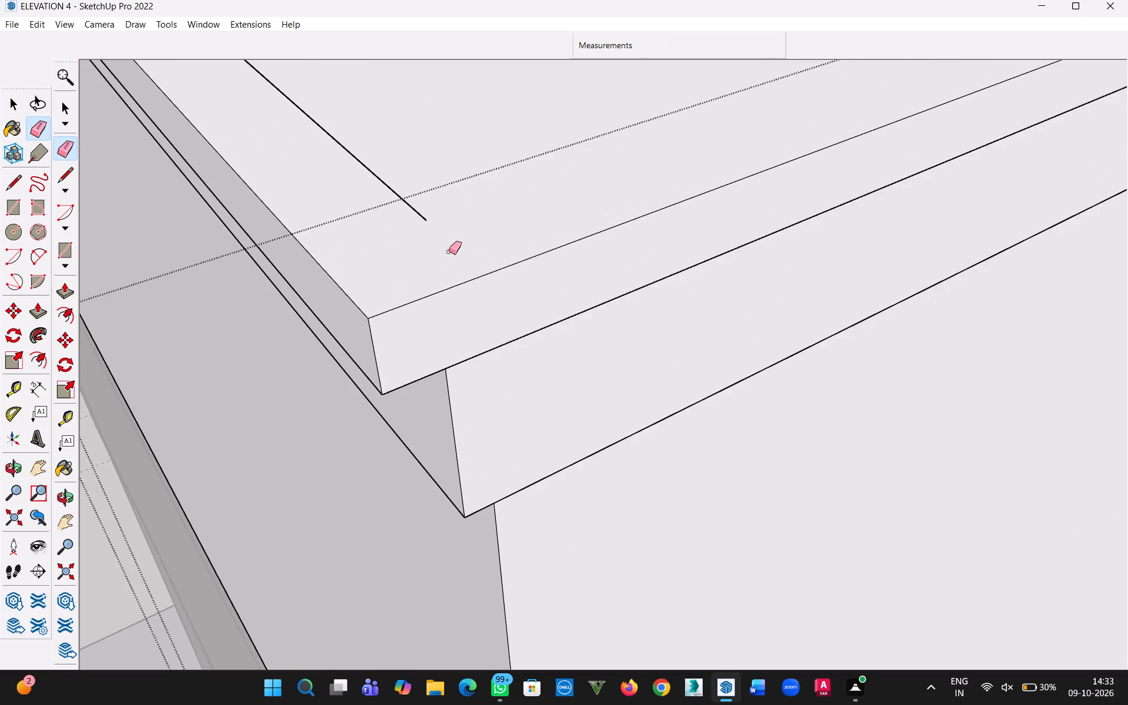
pyautogui.scroll(3, 449, 251)
pyautogui.moveTo(432, 222); pyautogui.dragTo(416, 215)
pyautogui.scroll(-7, 437, 297)
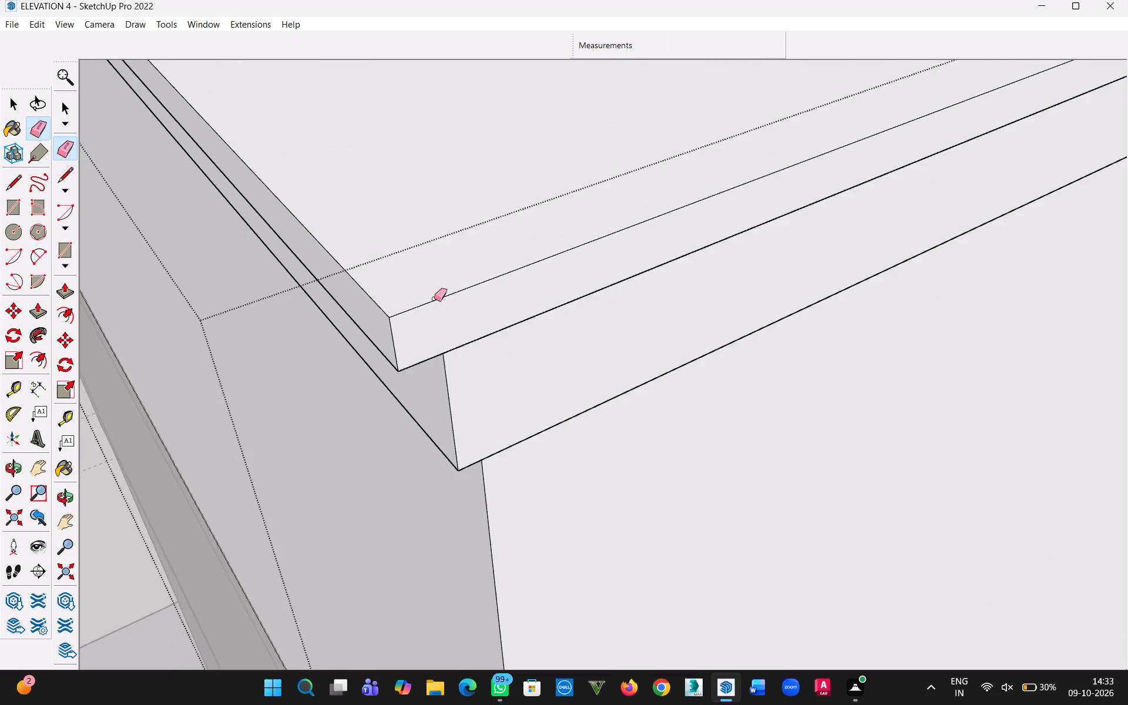
# Erase the leftover seam lines on the coping's top face at the next outer corner of the stepped parapet.
pyautogui.scroll(-19, 434, 298)
pyautogui.press('h')
pyautogui.moveTo(417, 311); pyautogui.dragTo(572, 359, button='middle')
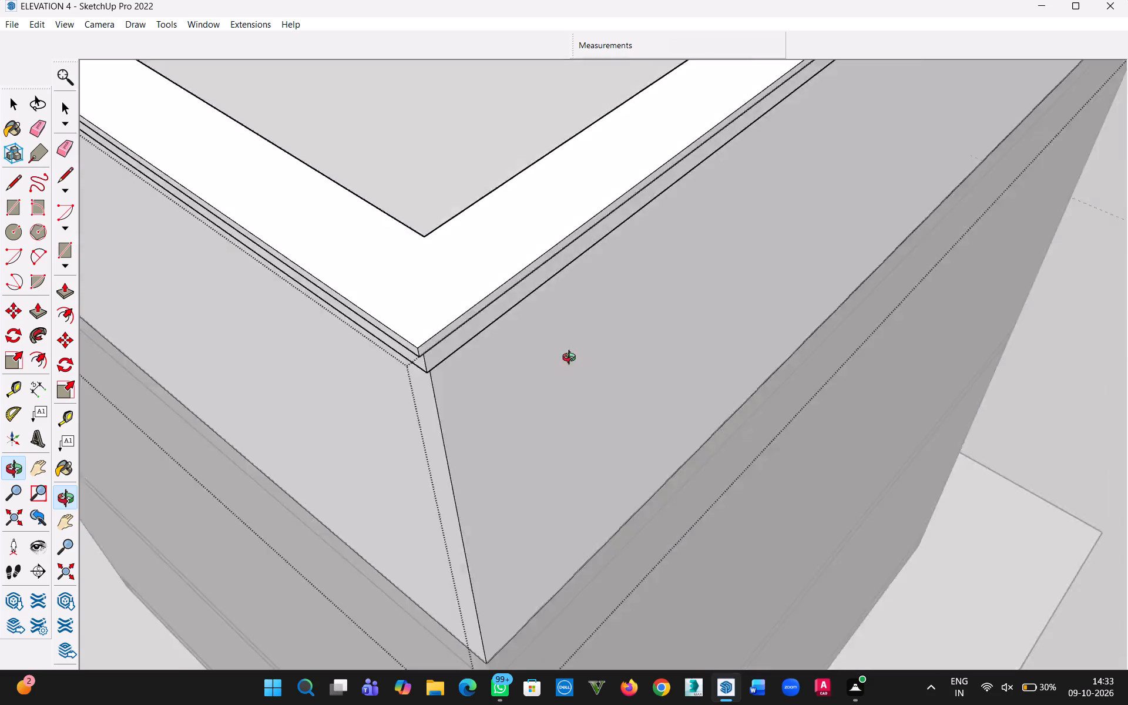
pyautogui.moveTo(572, 359); pyautogui.dragTo(816, 219, button='middle')
pyautogui.moveTo(814, 220); pyautogui.dragTo(768, 287, button='middle')
pyautogui.press('h')
pyautogui.scroll(-11, 446, 396)
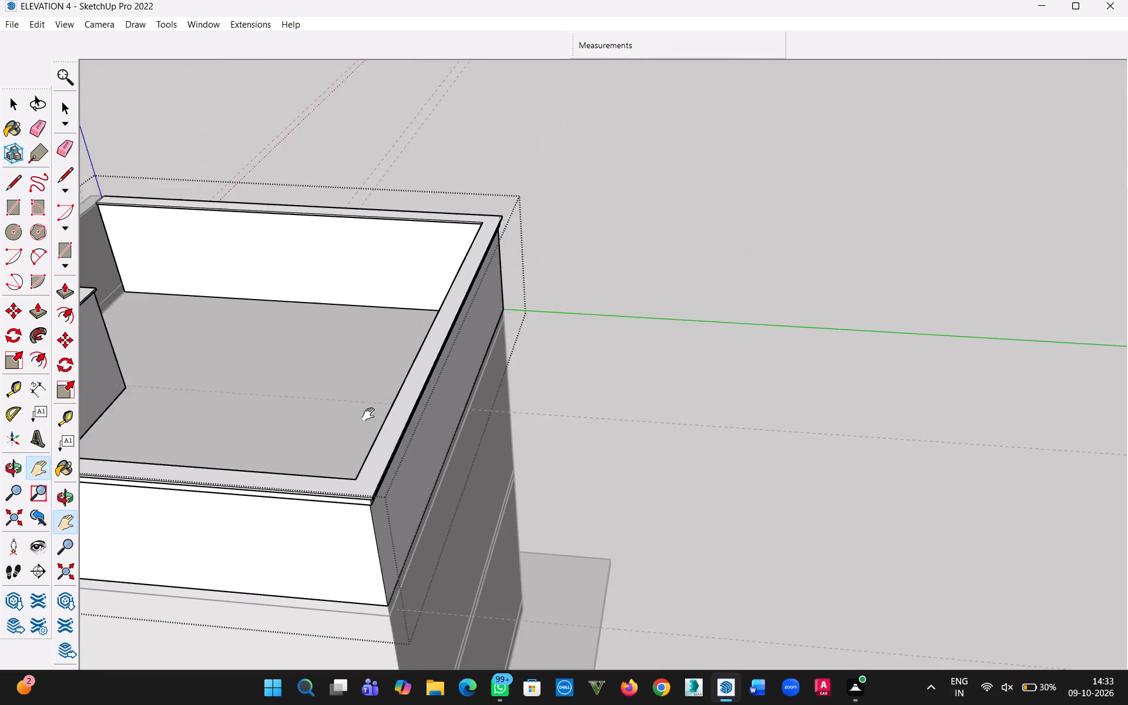
pyautogui.scroll(-5, 371, 415)
pyautogui.moveTo(294, 428); pyautogui.dragTo(771, 363)
pyautogui.moveTo(700, 423); pyautogui.dragTo(701, 360, button='middle')
pyautogui.scroll(12, 745, 321)
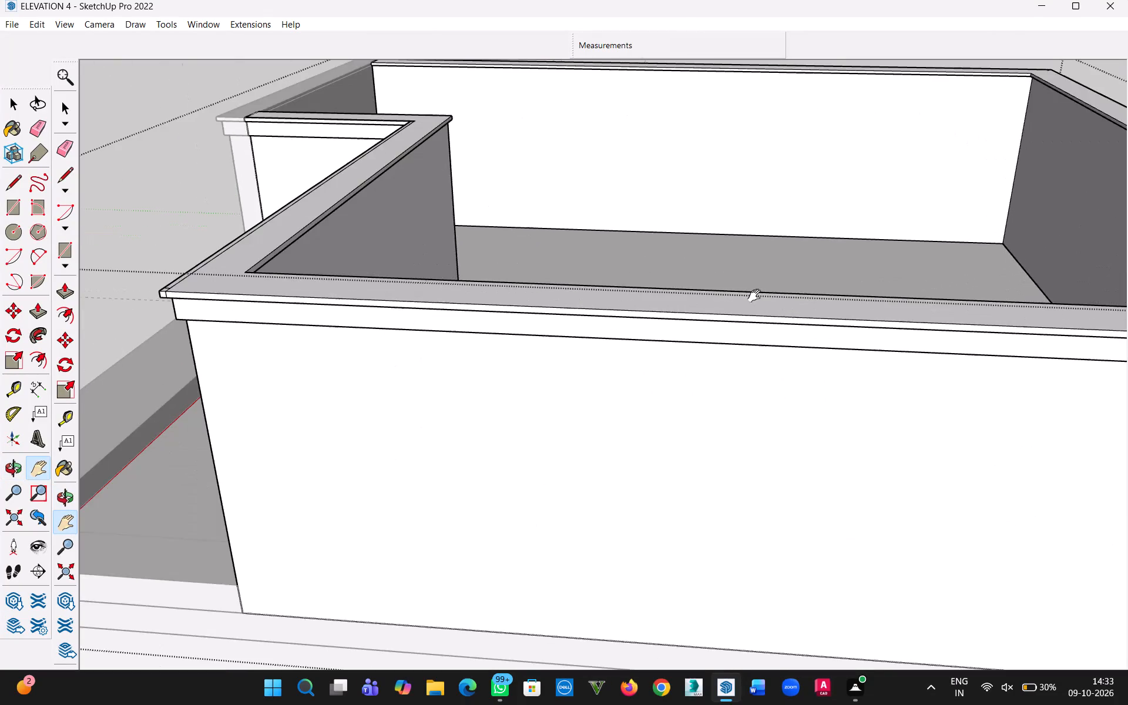
pyautogui.scroll(1, 757, 296)
pyautogui.scroll(1, 409, 360)
pyautogui.moveTo(416, 360); pyautogui.dragTo(637, 313, button='middle')
pyautogui.scroll(8, 456, 231)
pyautogui.press('Escape')
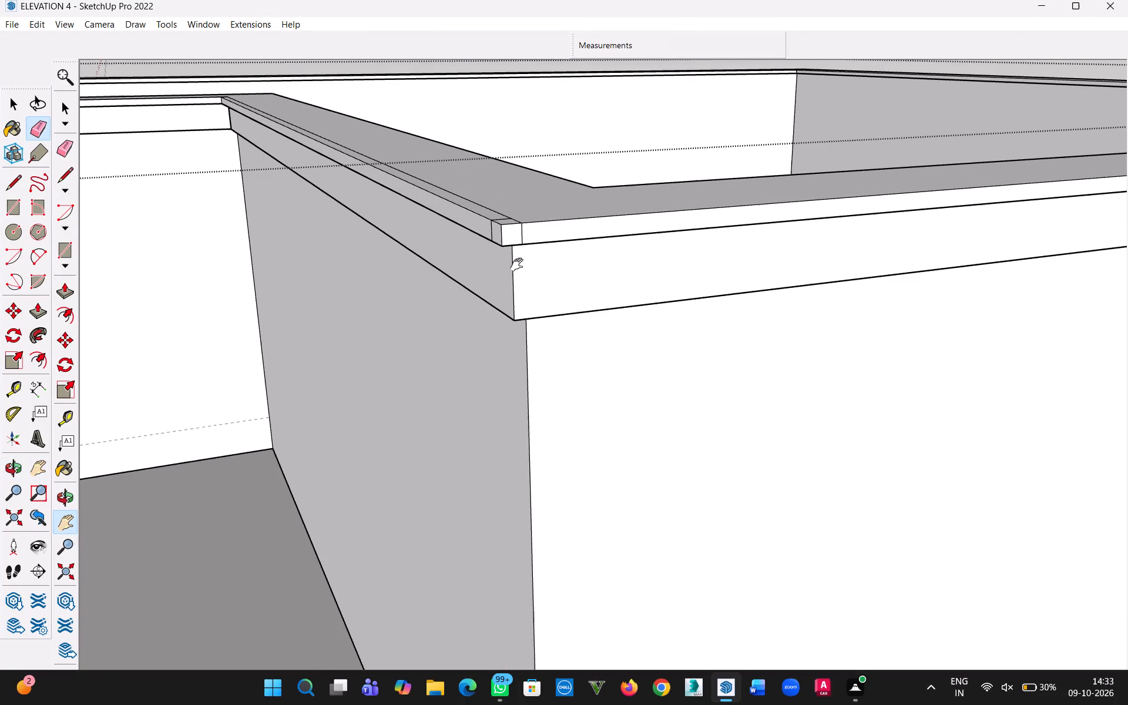
pyautogui.moveTo(508, 207); pyautogui.dragTo(526, 343, button='middle')
pyautogui.scroll(1, 526, 343)
pyautogui.moveTo(521, 234); pyautogui.dragTo(504, 225)
pyautogui.click(519, 235)
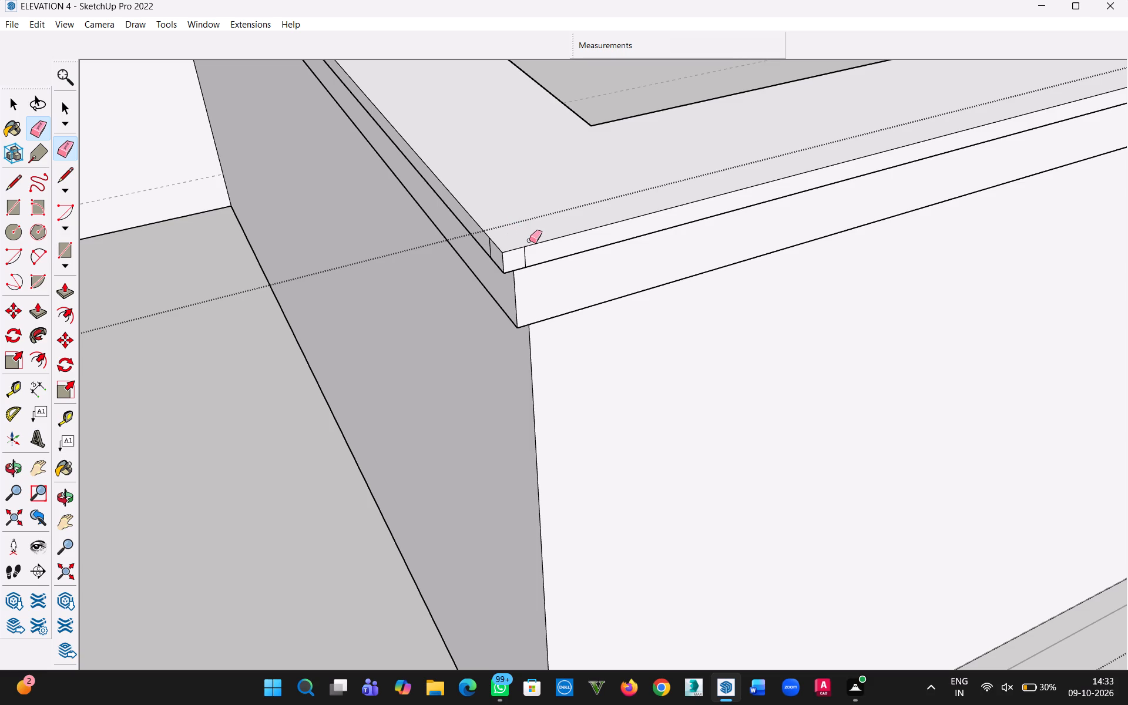
# Erase the leftover seam lines on the coping's two outer faces at the same corner, keeping the coping's bottom edge.
pyautogui.moveTo(526, 254); pyautogui.dragTo(518, 254)
pyautogui.moveTo(495, 253); pyautogui.dragTo(484, 249)
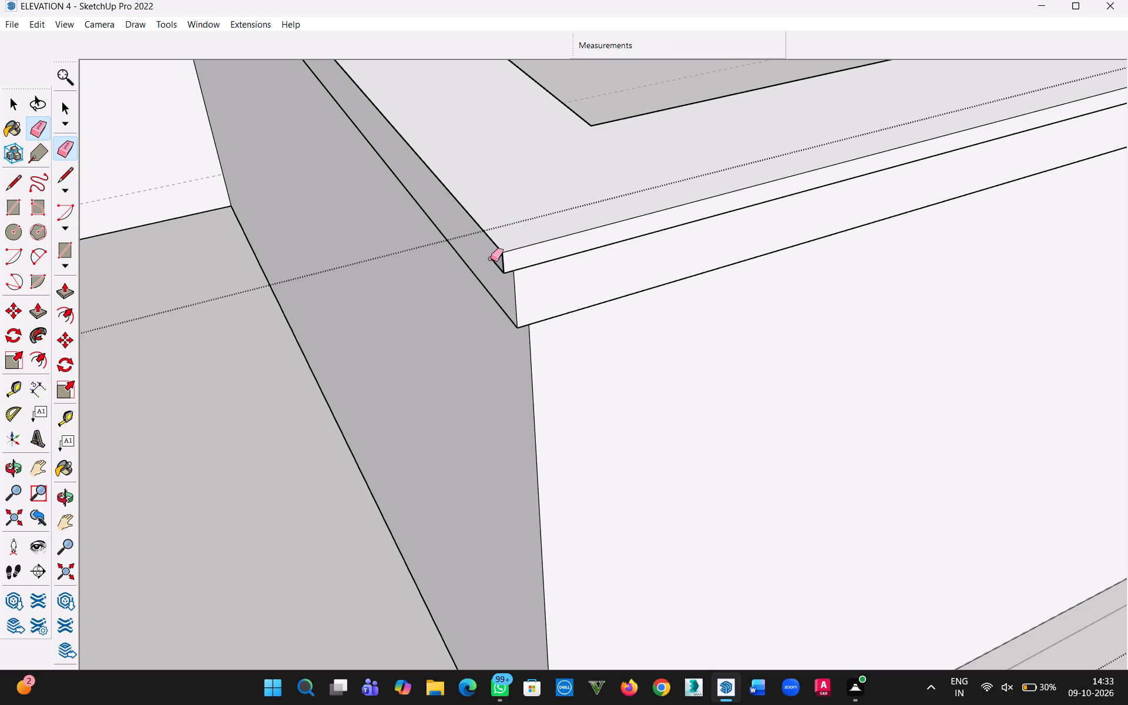
pyautogui.hotkey('ctrl', 'z')
pyautogui.moveTo(496, 301); pyautogui.dragTo(913, 182, button='middle')
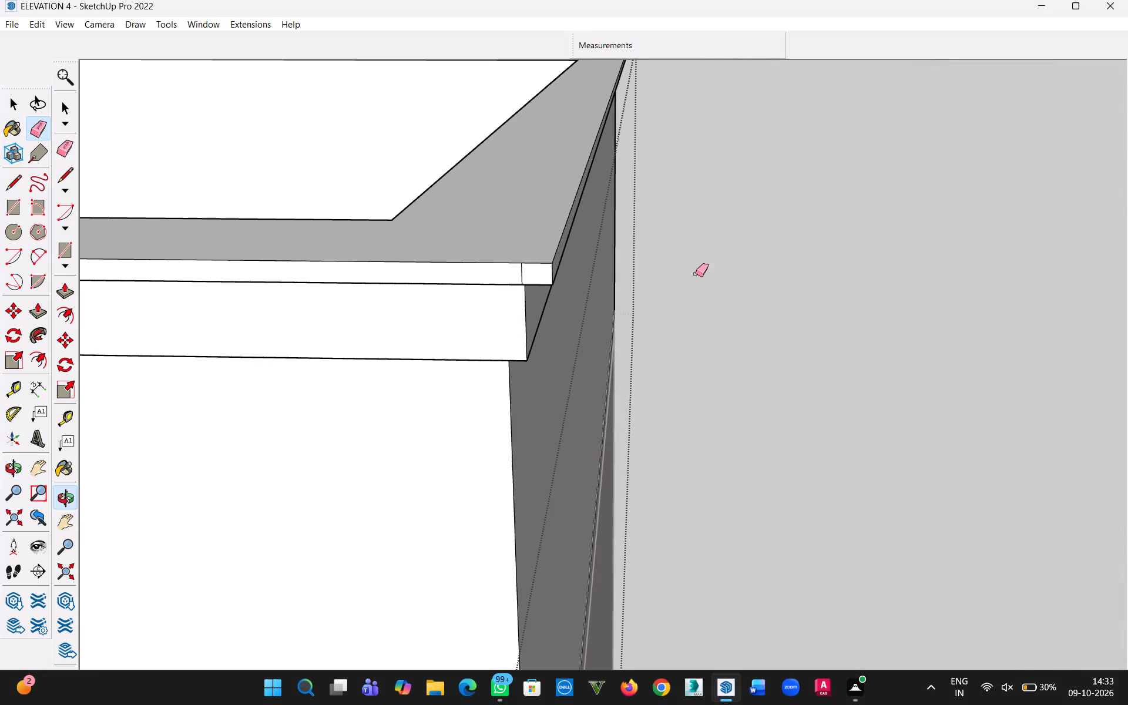
pyautogui.moveTo(523, 276); pyautogui.dragTo(515, 275)
# Erase the long seam line along the coping's top face beside the parapet's inner corner.
pyautogui.scroll(-11, 465, 349)
pyautogui.scroll(1, 429, 372)
pyautogui.scroll(-6, 428, 373)
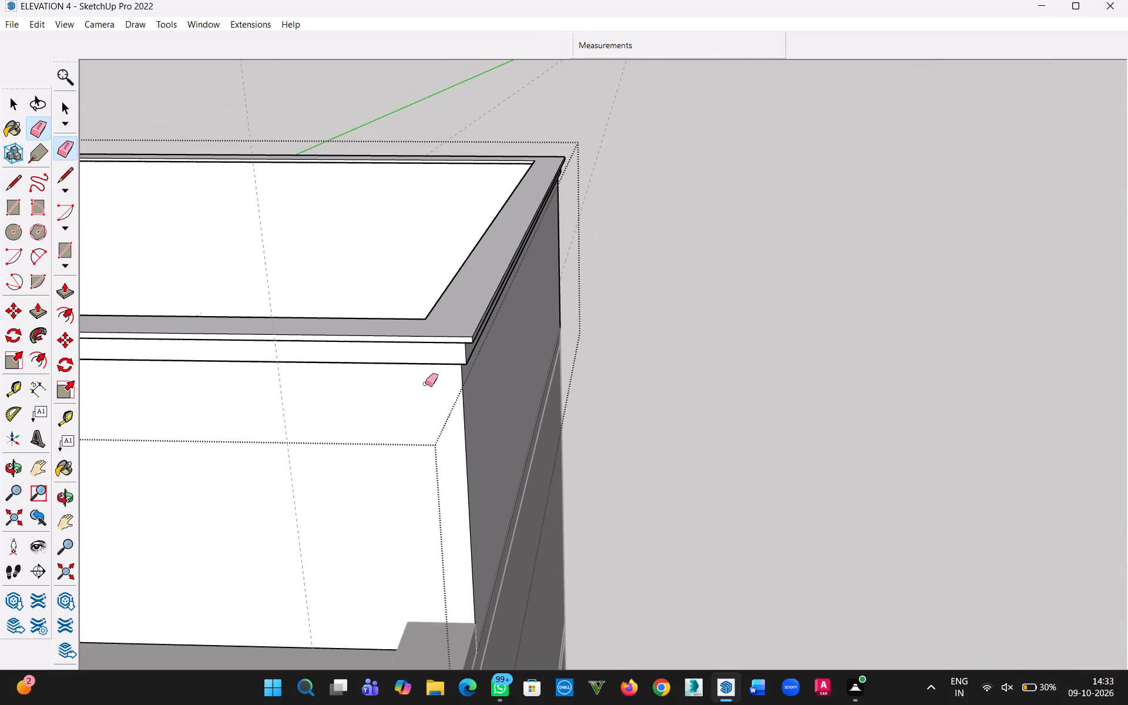
pyautogui.press('h')
pyautogui.moveTo(396, 380); pyautogui.dragTo(957, 348)
pyautogui.moveTo(336, 323); pyautogui.dragTo(290, 390, button='middle')
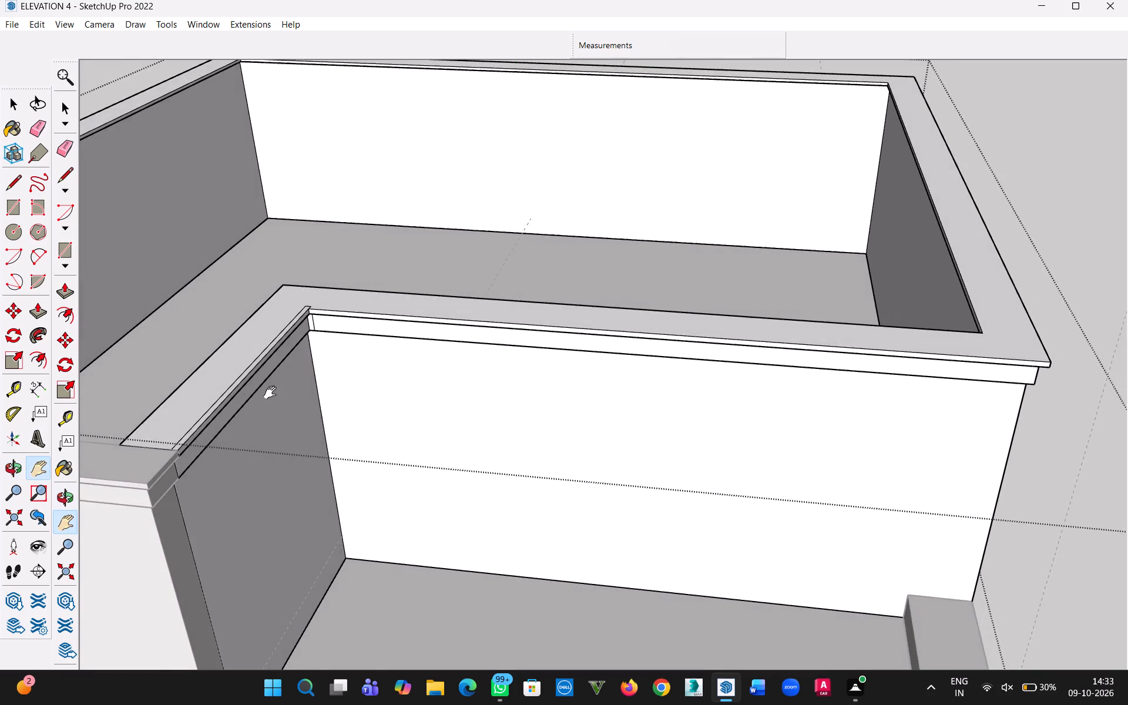
pyautogui.scroll(5, 216, 400)
pyautogui.press('Escape')
pyautogui.click(193, 420)
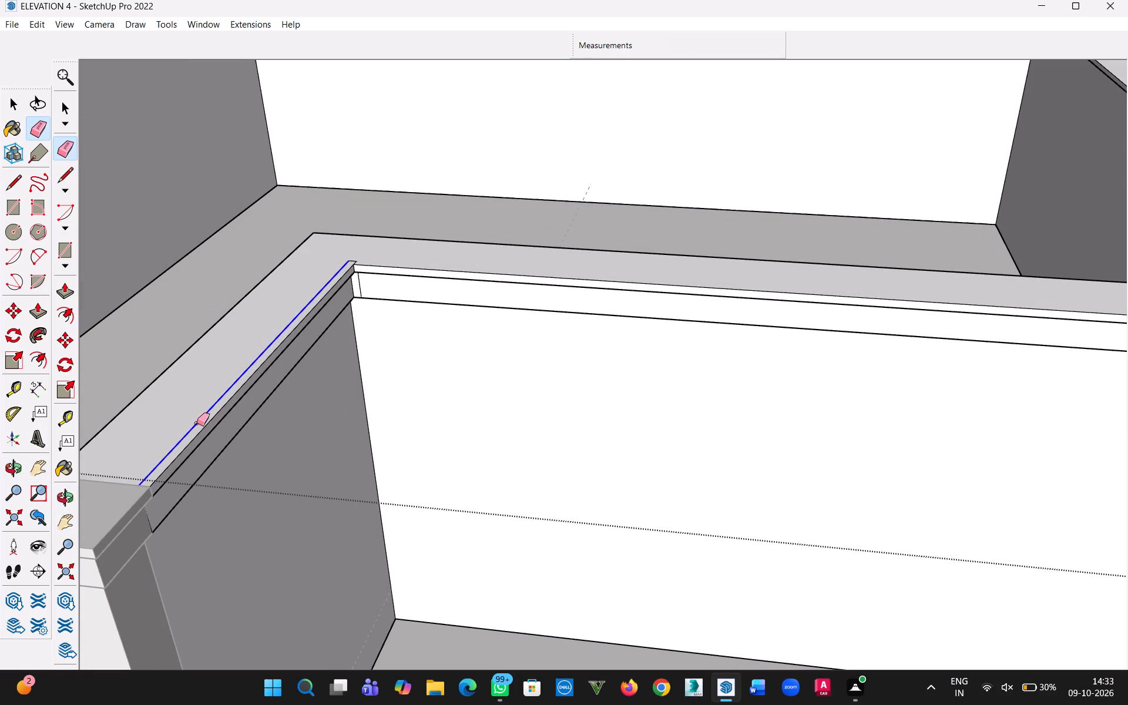
# Erase the tiny leftover line fragments on the coping's top face at the inner corner.
pyautogui.scroll(5, 240, 426)
pyautogui.moveTo(266, 417); pyautogui.dragTo(175, 406, button='middle')
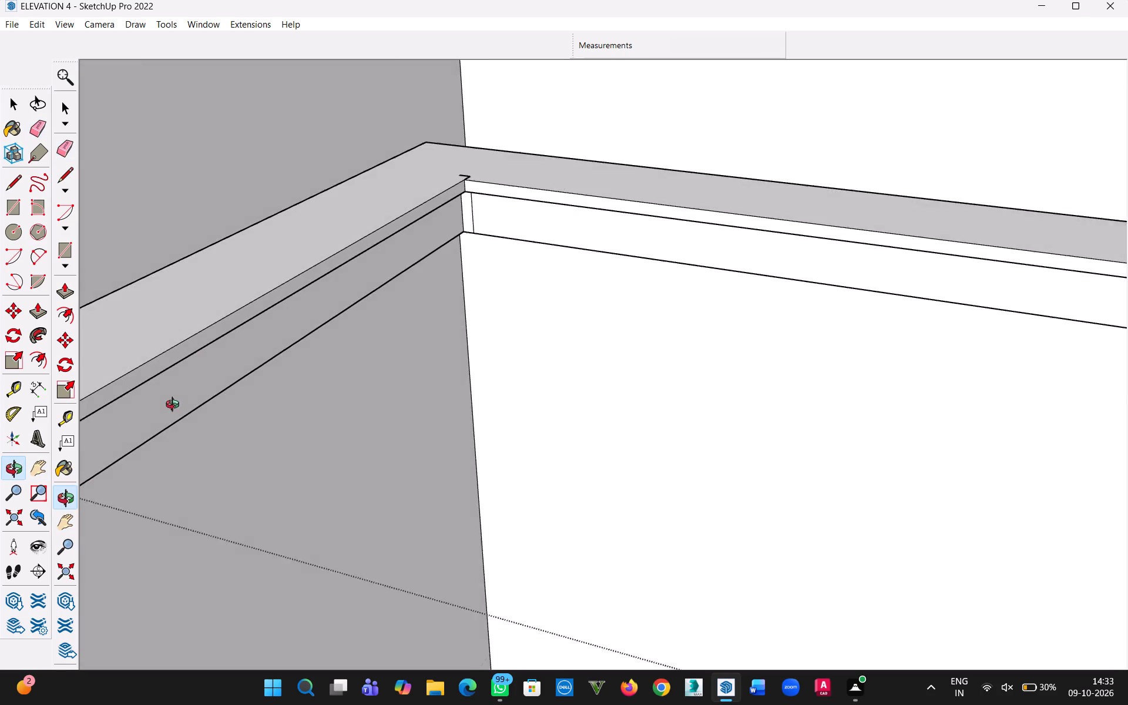
pyautogui.moveTo(175, 406); pyautogui.dragTo(173, 416, button='middle')
pyautogui.scroll(6, 542, 108)
pyautogui.scroll(-11, 395, 250)
pyautogui.scroll(7, 351, 277)
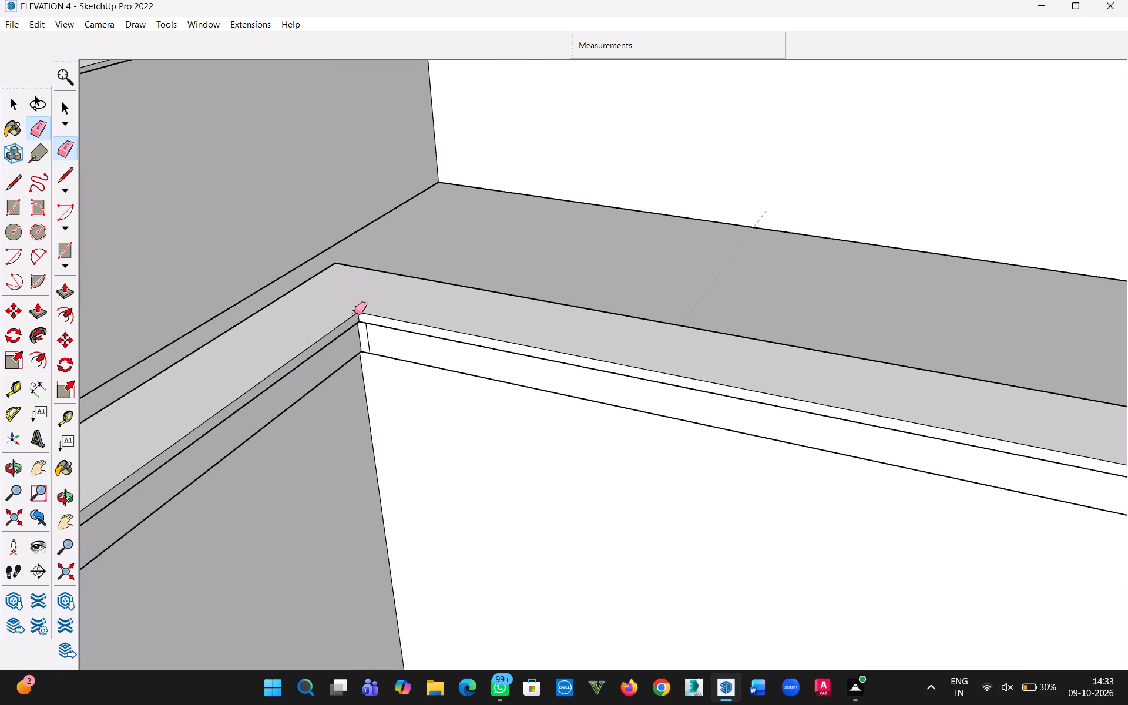
pyautogui.scroll(5, 354, 312)
pyautogui.moveTo(368, 315); pyautogui.dragTo(350, 304)
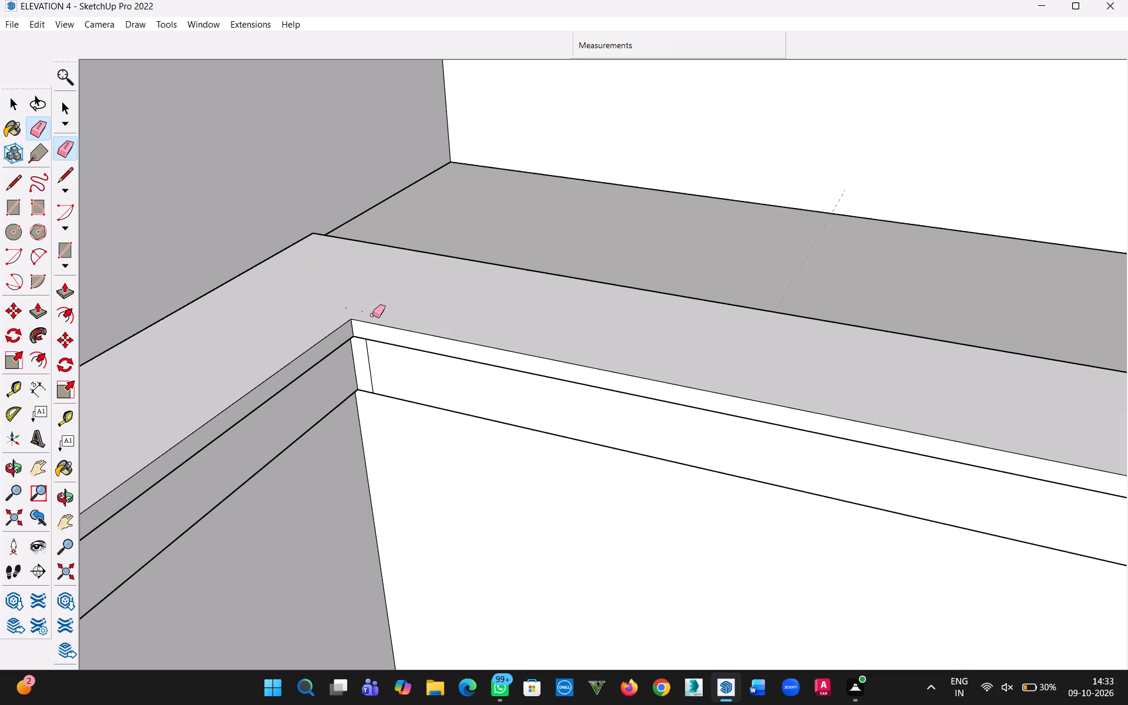
pyautogui.scroll(10, 371, 315)
pyautogui.moveTo(358, 301); pyautogui.dragTo(352, 309)
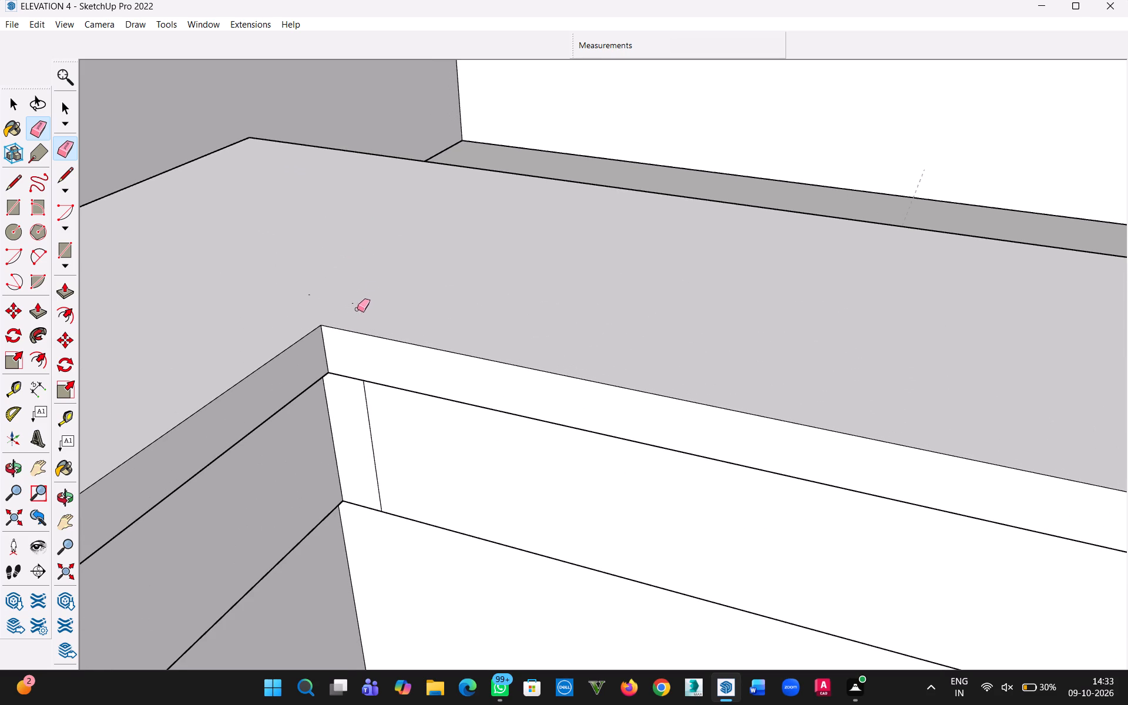
pyautogui.moveTo(350, 302); pyautogui.dragTo(344, 303)
pyautogui.moveTo(314, 293); pyautogui.dragTo(313, 294)
pyautogui.moveTo(313, 294); pyautogui.dragTo(317, 298)
pyautogui.moveTo(343, 298); pyautogui.dragTo(358, 308)
pyautogui.moveTo(358, 308); pyautogui.dragTo(354, 301)
# Erase the vertical seam on the band below the coping and the short seam on the coping's underside at the inner corner.
pyautogui.moveTo(373, 405); pyautogui.dragTo(368, 405)
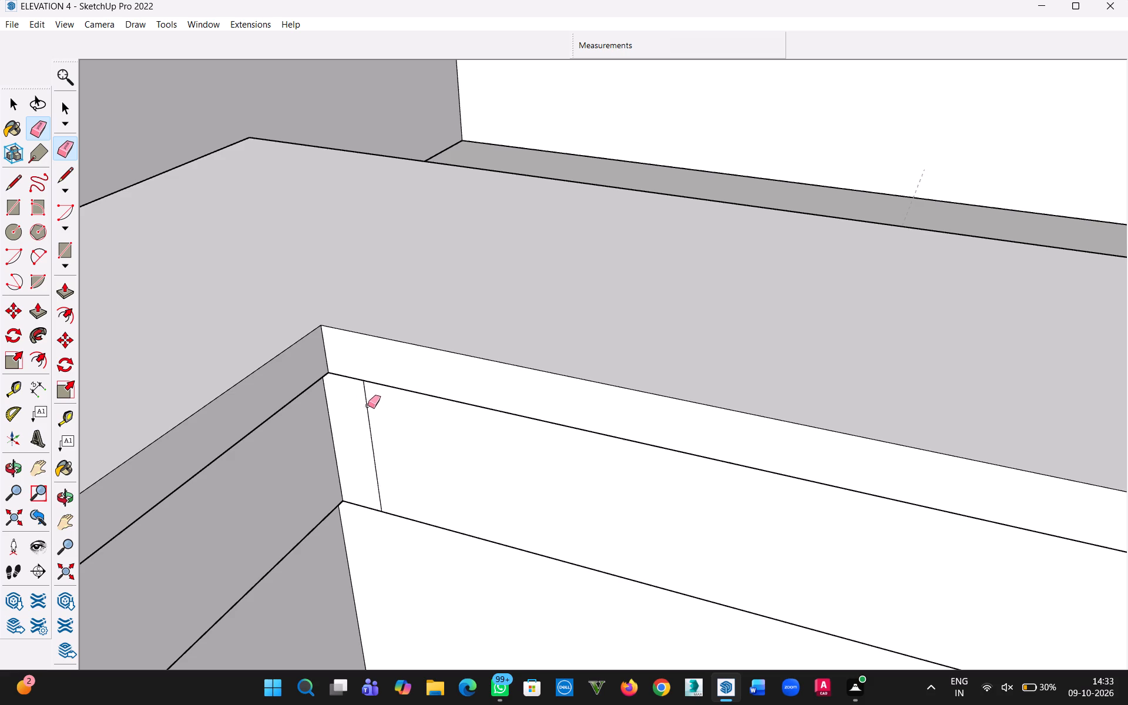
pyautogui.moveTo(368, 405); pyautogui.dragTo(354, 405)
pyautogui.scroll(-6, 350, 403)
pyautogui.moveTo(364, 402); pyautogui.dragTo(381, 8, button='middle')
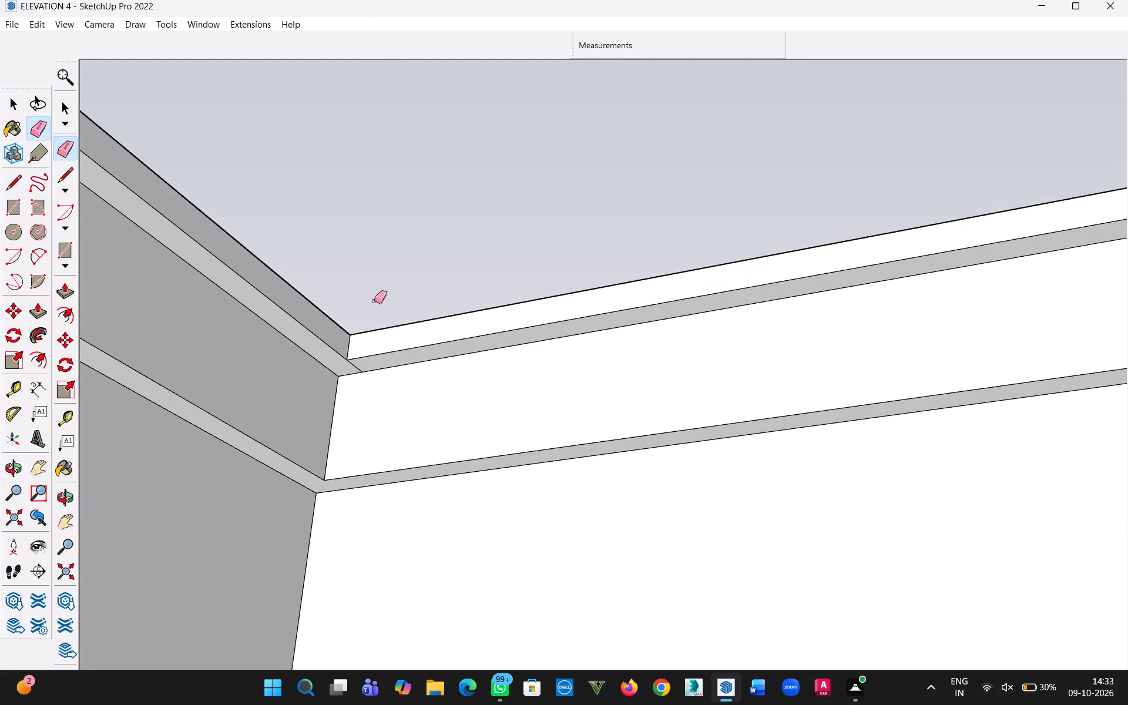
pyautogui.scroll(5, 361, 361)
pyautogui.moveTo(368, 364); pyautogui.dragTo(324, 374)
# Close the parapet group that is being edited.
pyautogui.scroll(-18, 343, 425)
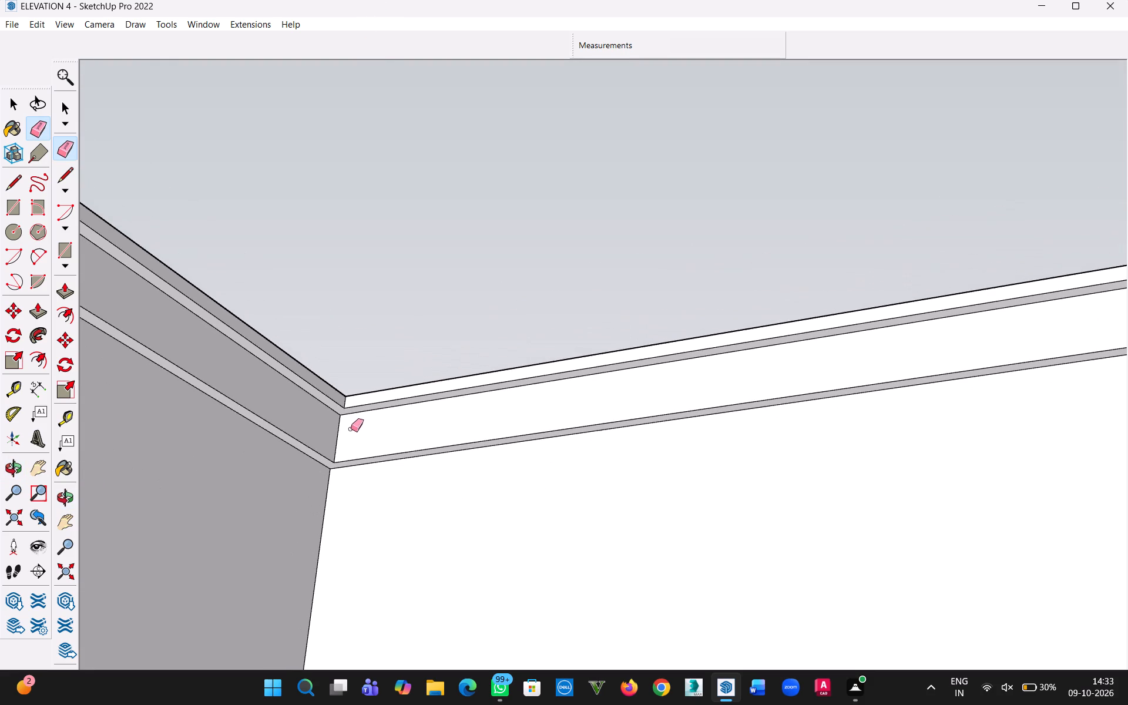
pyautogui.moveTo(317, 402); pyautogui.dragTo(451, 442, button='middle')
pyautogui.scroll(-4, 278, 313)
pyautogui.moveTo(213, 247); pyautogui.dragTo(187, 405, button='middle')
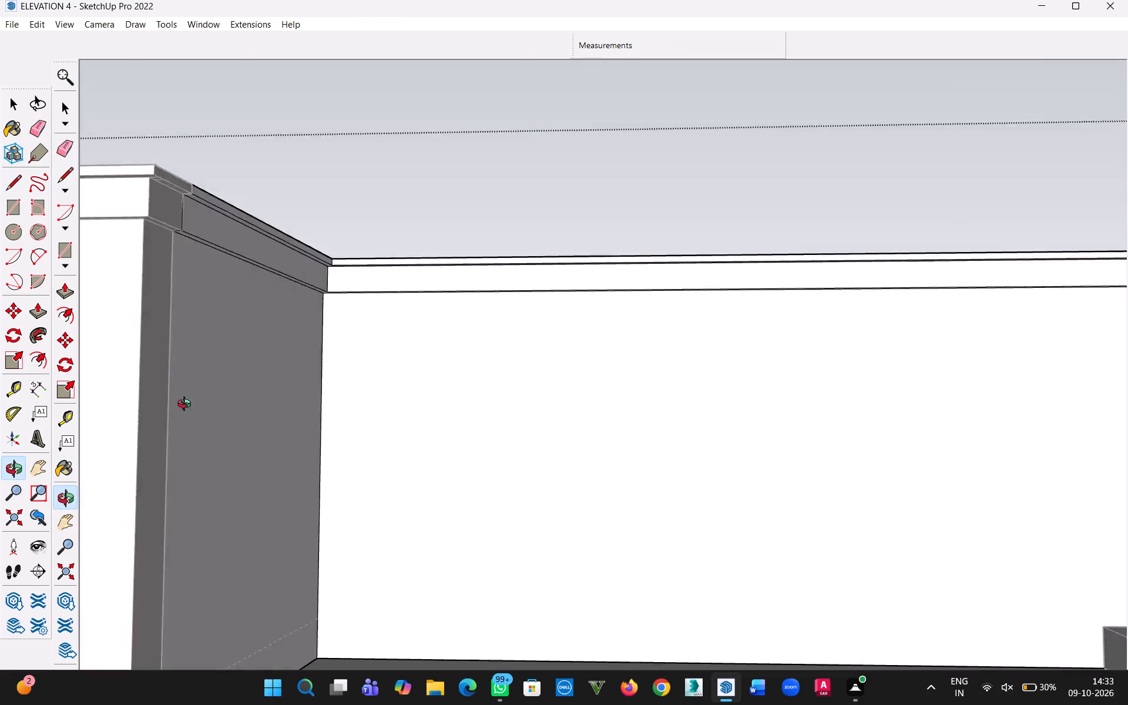
pyautogui.moveTo(187, 405); pyautogui.dragTo(177, 491, button='middle')
pyautogui.moveTo(363, 161); pyautogui.dragTo(395, 364, button='middle')
pyautogui.click(14, 111)
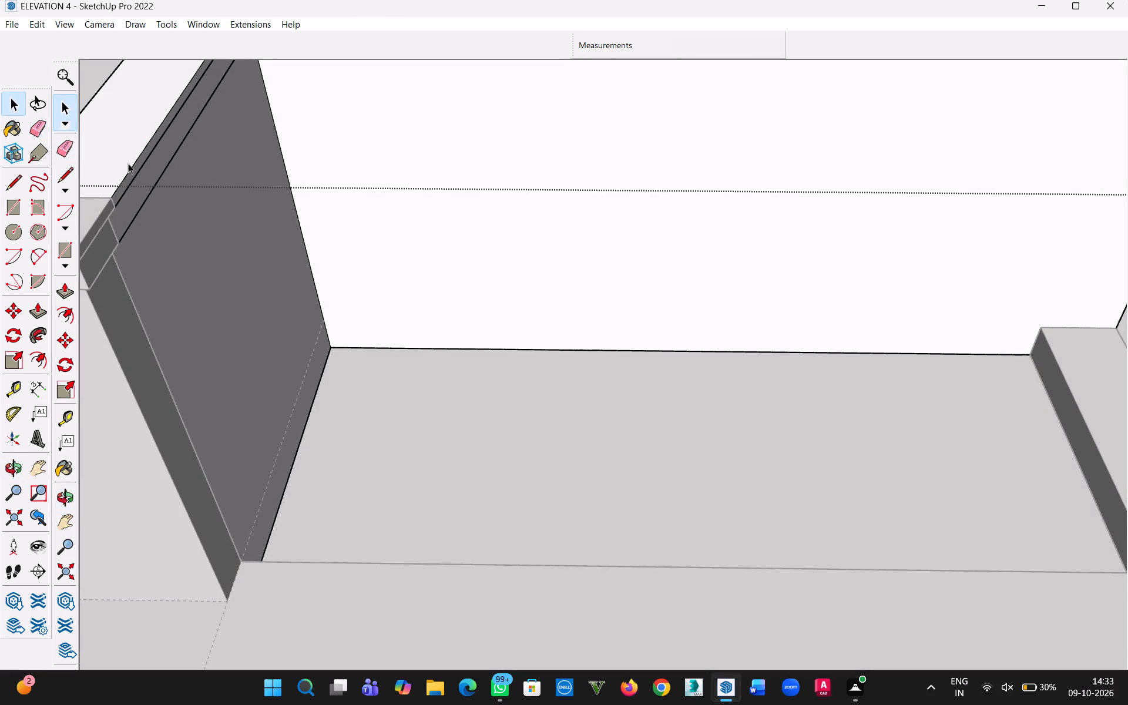
pyautogui.click(417, 385)
pyautogui.click(439, 404)
pyautogui.scroll(-7, 432, 394)
pyautogui.doubleClick(444, 407)
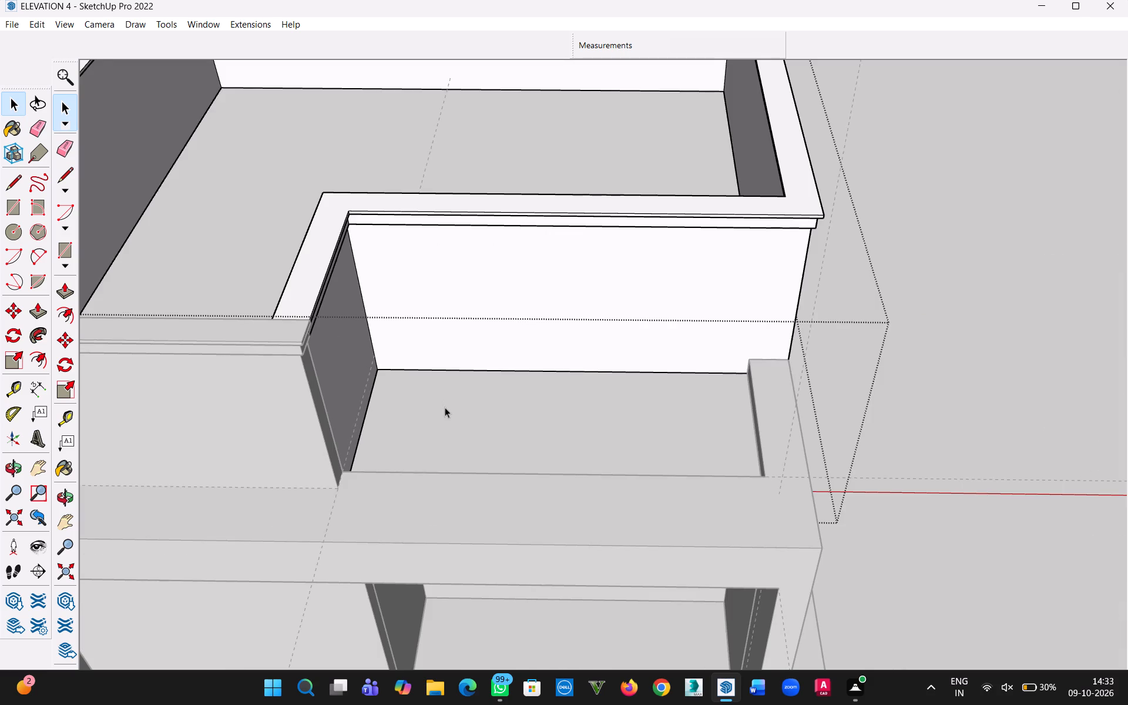
pyautogui.click(979, 303)
# Examine the whole building and its parapet from the front and from above.
pyautogui.moveTo(879, 320); pyautogui.dragTo(822, 125, button='middle')
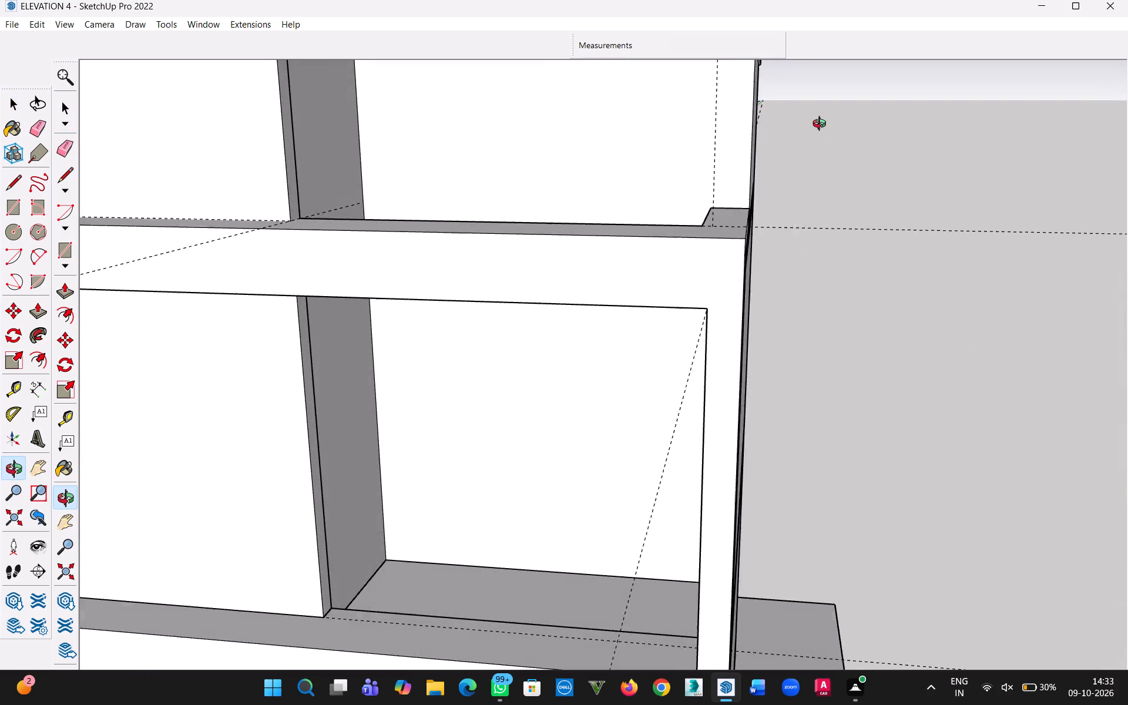
pyautogui.moveTo(822, 125); pyautogui.dragTo(811, 225, button='middle')
pyautogui.scroll(-7, 796, 237)
pyautogui.scroll(-2, 754, 307)
pyautogui.moveTo(707, 320); pyautogui.dragTo(597, 211, button='middle')
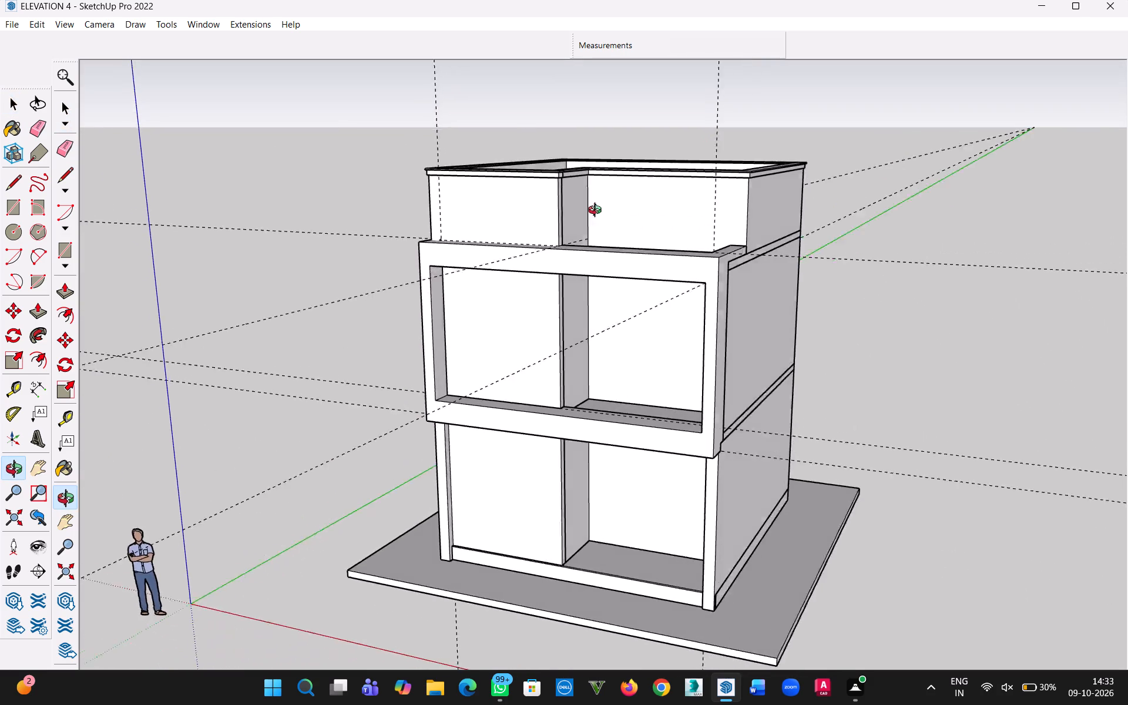
pyautogui.moveTo(597, 211); pyautogui.dragTo(738, 330, button='middle')
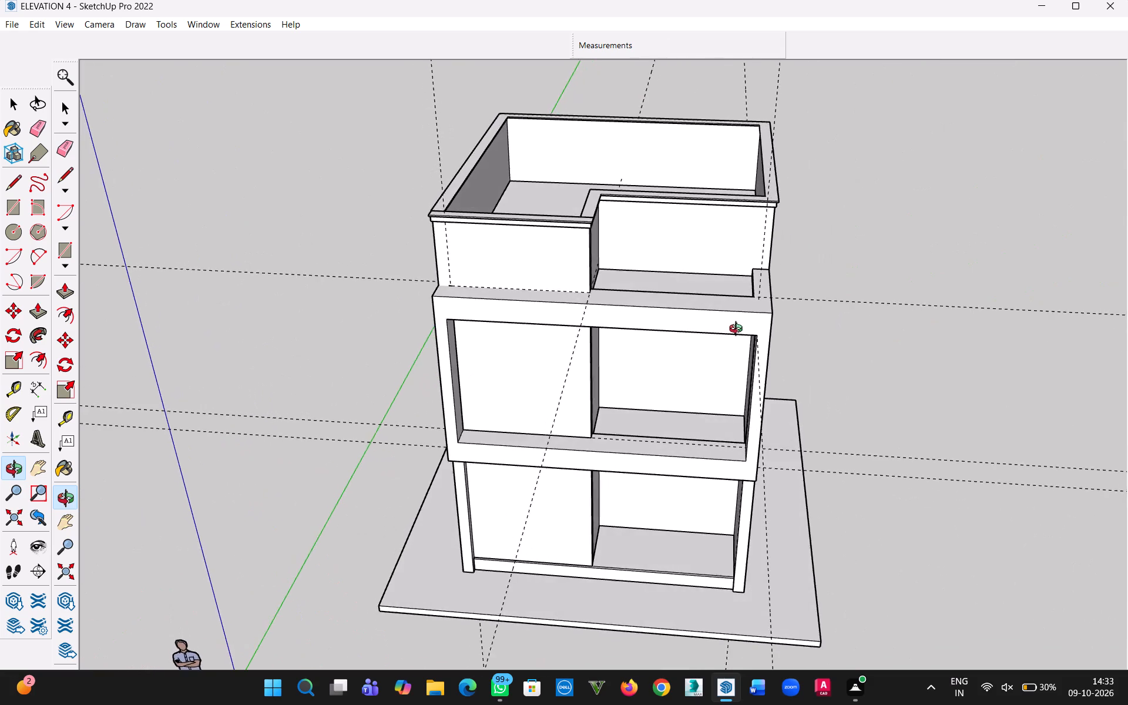
pyautogui.moveTo(738, 330); pyautogui.dragTo(824, 473, button='middle')
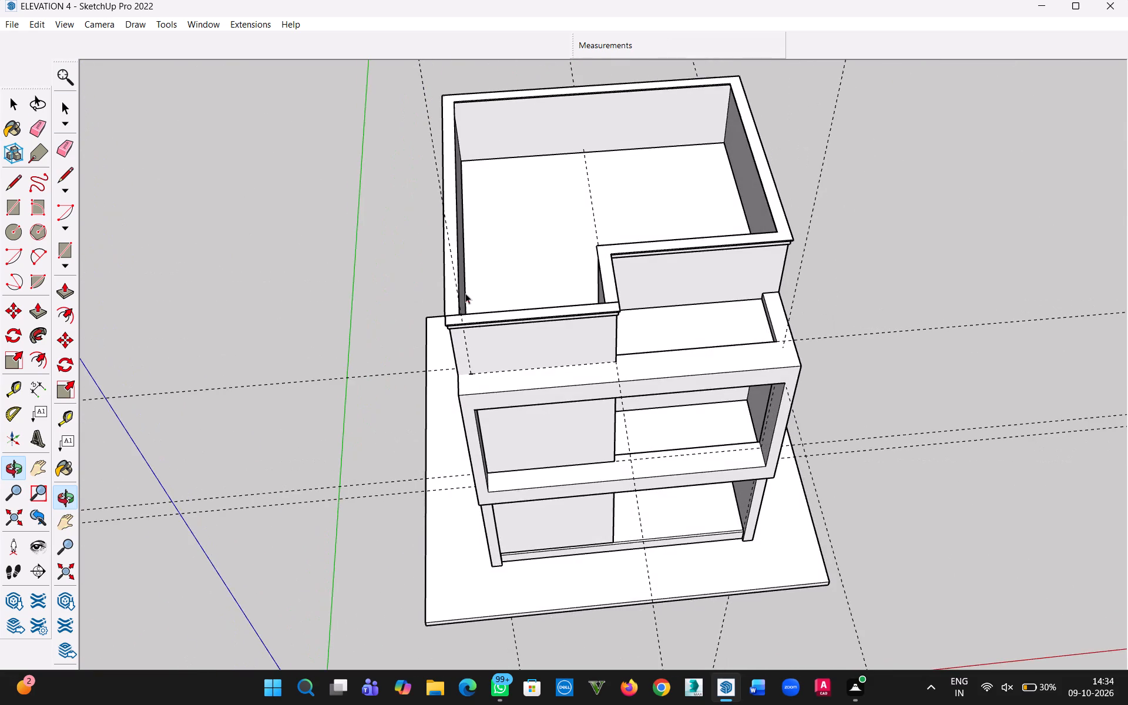
# Push/Pull the end face of the front parapet's coping outward 3/8" flush with the adjoining side coping, and close its group.
pyautogui.scroll(1, 472, 294)
pyautogui.moveTo(472, 294); pyautogui.dragTo(543, 360, button='middle')
pyautogui.scroll(9, 540, 374)
pyautogui.moveTo(413, 422); pyautogui.dragTo(545, 270, button='middle')
pyautogui.scroll(16, 543, 211)
pyautogui.moveTo(410, 275); pyautogui.dragTo(569, 147, button='middle')
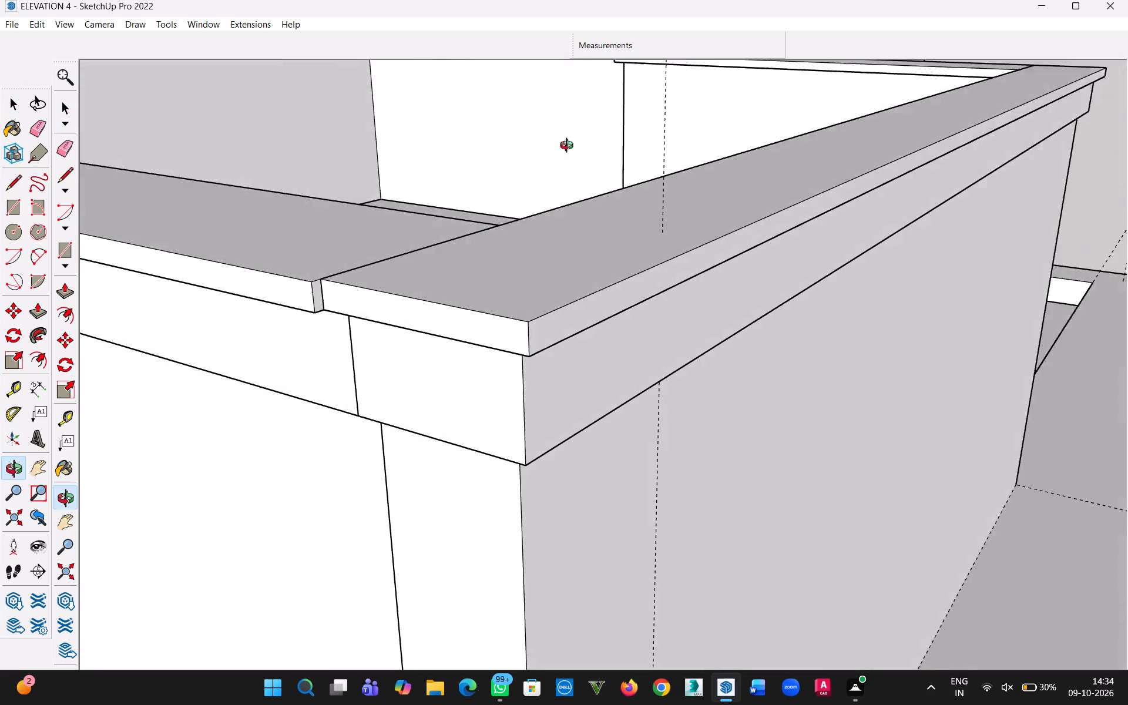
pyautogui.moveTo(569, 147); pyautogui.dragTo(885, 126, button='middle')
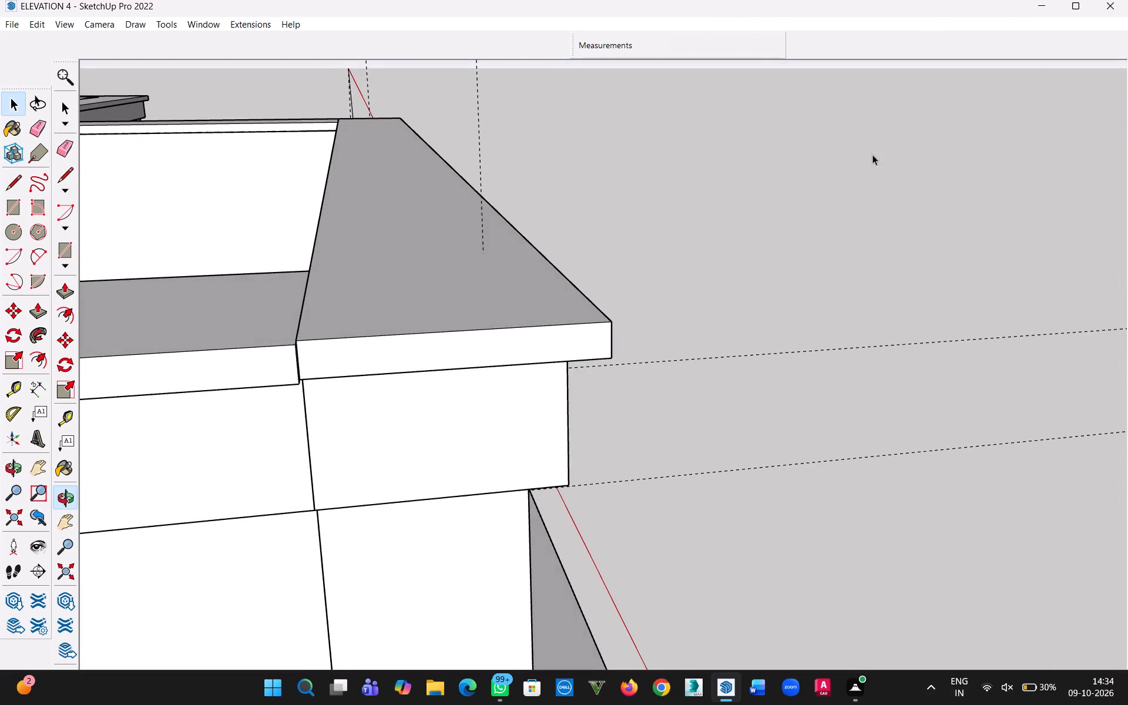
pyautogui.moveTo(370, 555); pyautogui.dragTo(0, 483, button='middle')
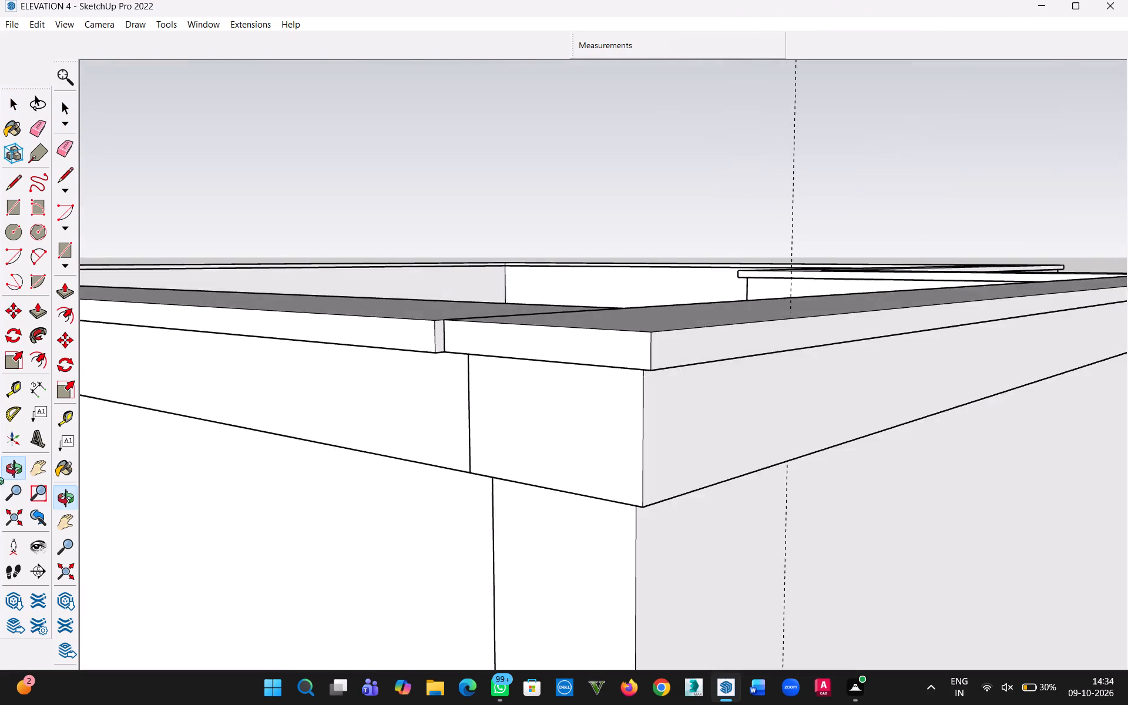
pyautogui.moveTo(0, 483); pyautogui.dragTo(0, 502, button='middle')
pyautogui.moveTo(497, 287); pyautogui.dragTo(429, 402, button='middle')
pyautogui.moveTo(580, 240); pyautogui.dragTo(561, 274, button='middle')
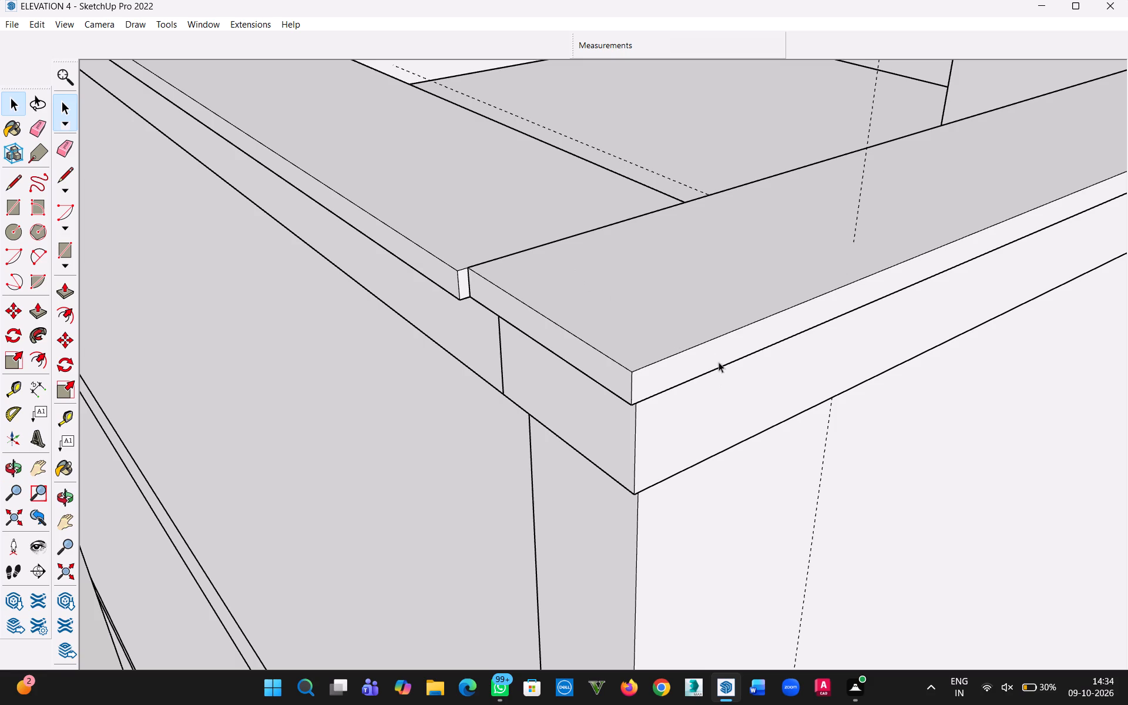
pyautogui.doubleClick(660, 340)
pyautogui.doubleClick(639, 331)
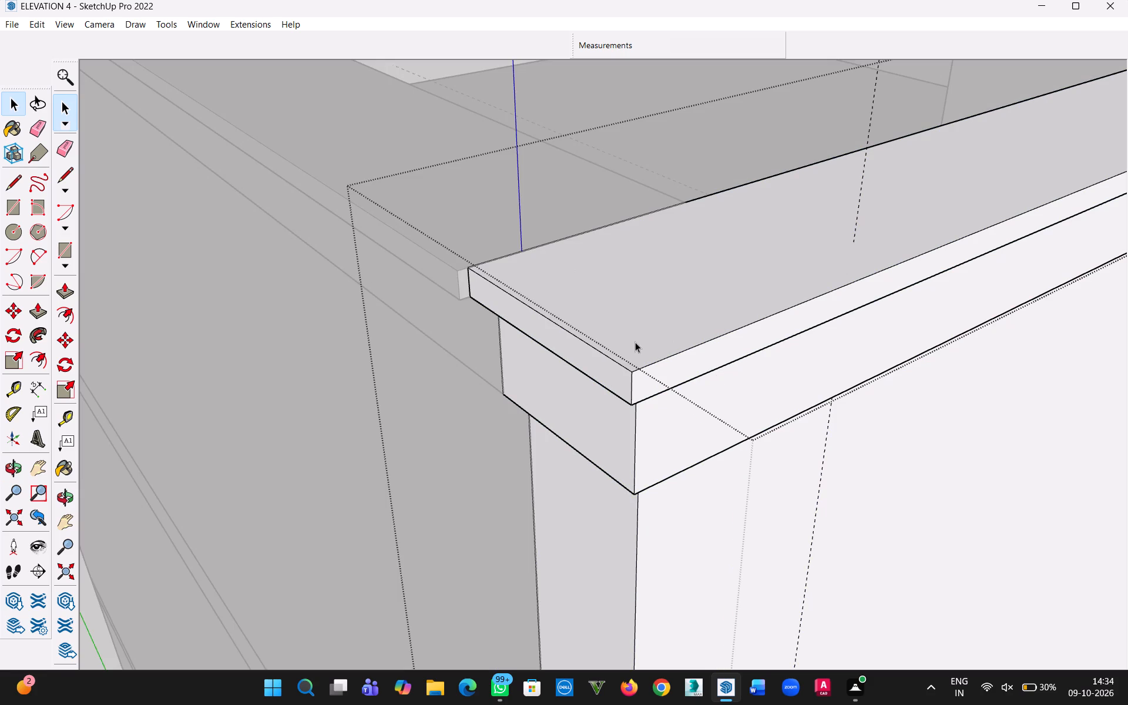
pyautogui.press('p')
pyautogui.click(564, 344)
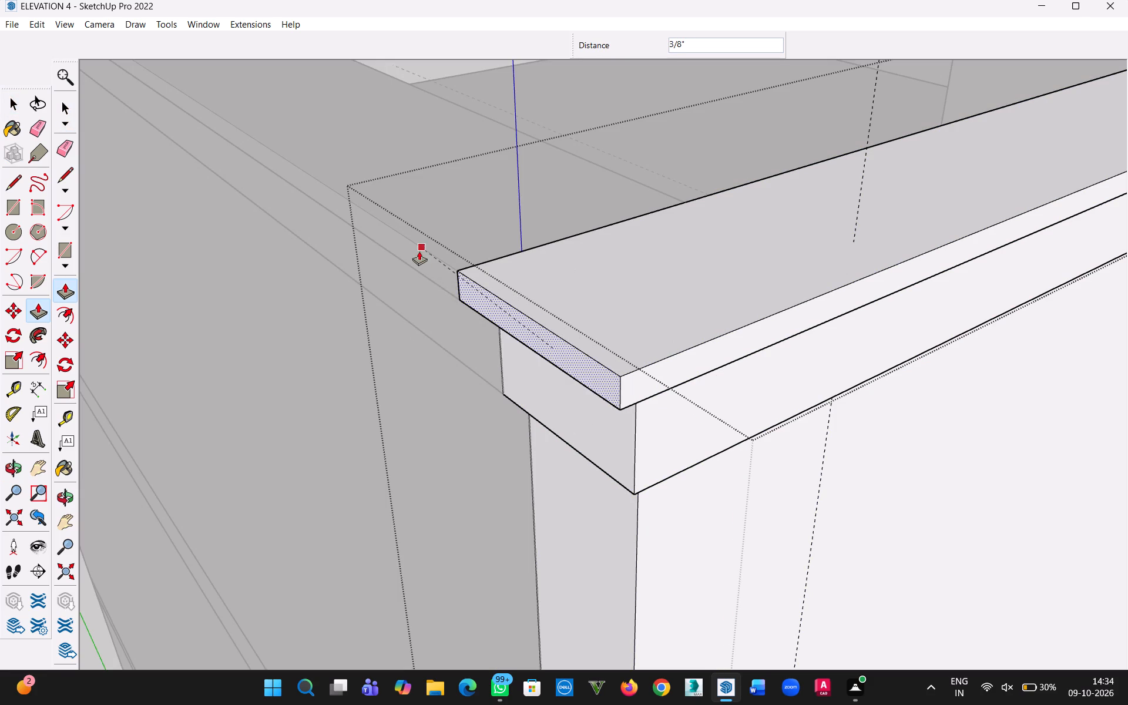
pyautogui.click(419, 251)
pyautogui.click(1, 95)
pyautogui.click(14, 103)
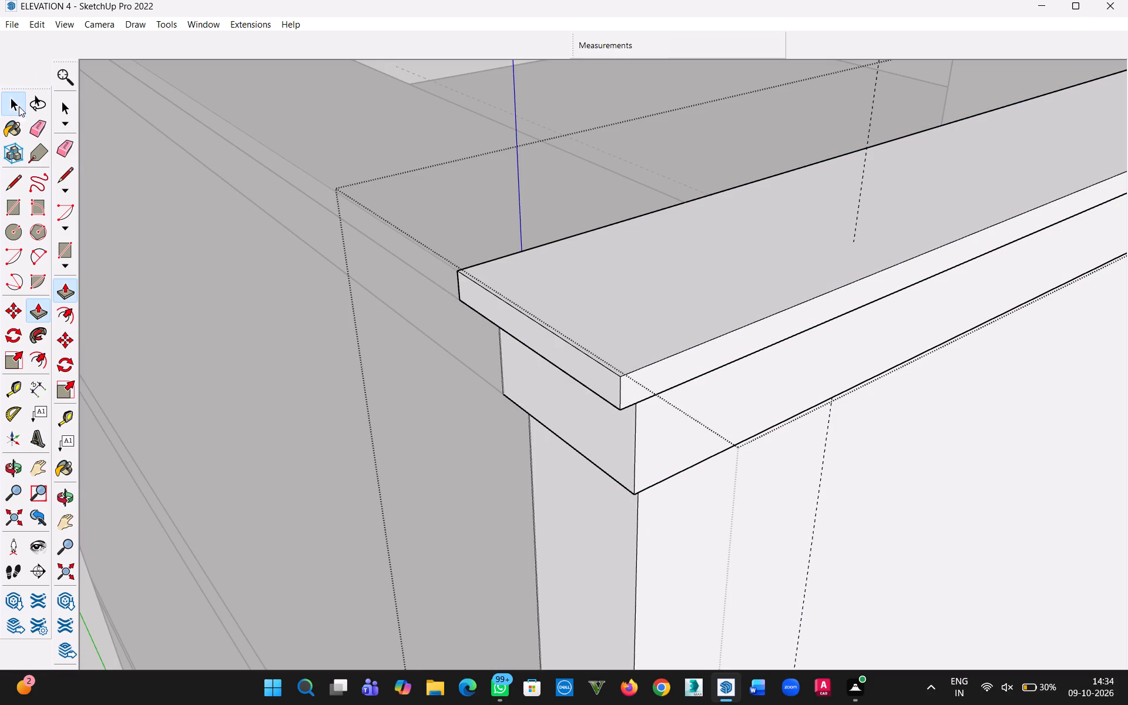
pyautogui.click(263, 358)
# Examine the parapet's coping corners and junctions from the front, side and above.
pyautogui.moveTo(421, 456); pyautogui.dragTo(360, 288, button='middle')
pyautogui.scroll(-12, 586, 449)
pyautogui.moveTo(939, 493); pyautogui.dragTo(719, 502, button='middle')
pyautogui.press('h')
pyautogui.moveTo(877, 503); pyautogui.dragTo(149, 371)
pyautogui.moveTo(880, 370); pyautogui.dragTo(632, 416)
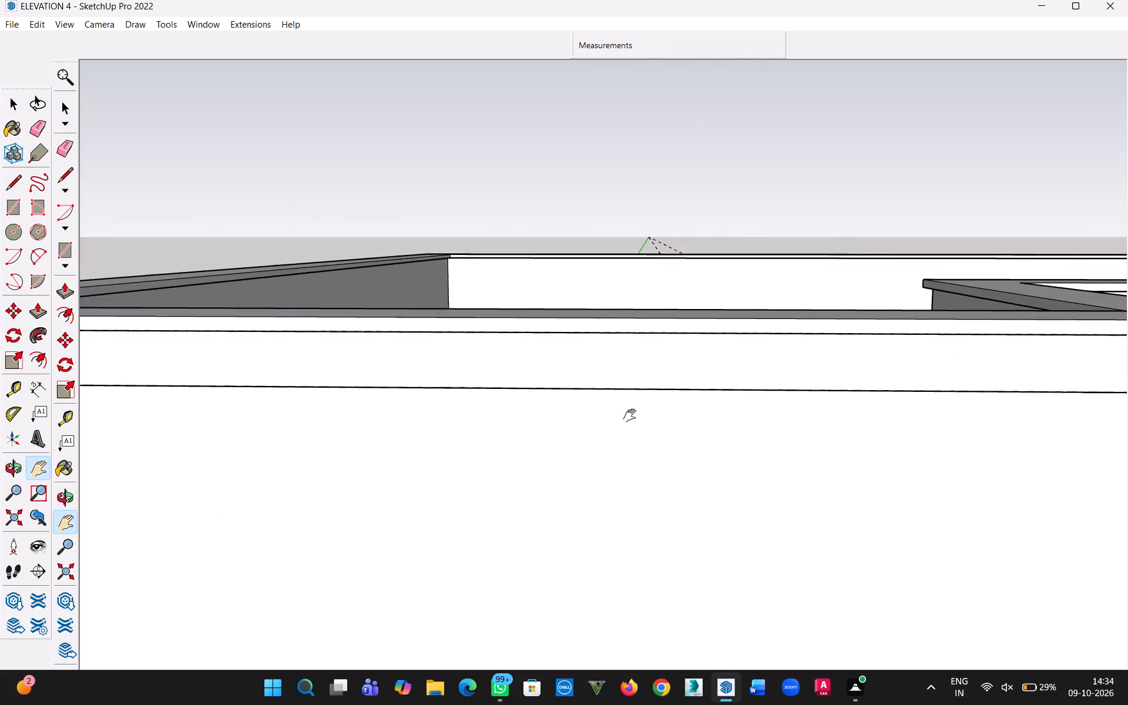
pyautogui.moveTo(632, 416); pyautogui.dragTo(192, 414)
pyautogui.moveTo(694, 426); pyautogui.dragTo(589, 435)
pyautogui.moveTo(597, 431); pyautogui.dragTo(527, 417, button='middle')
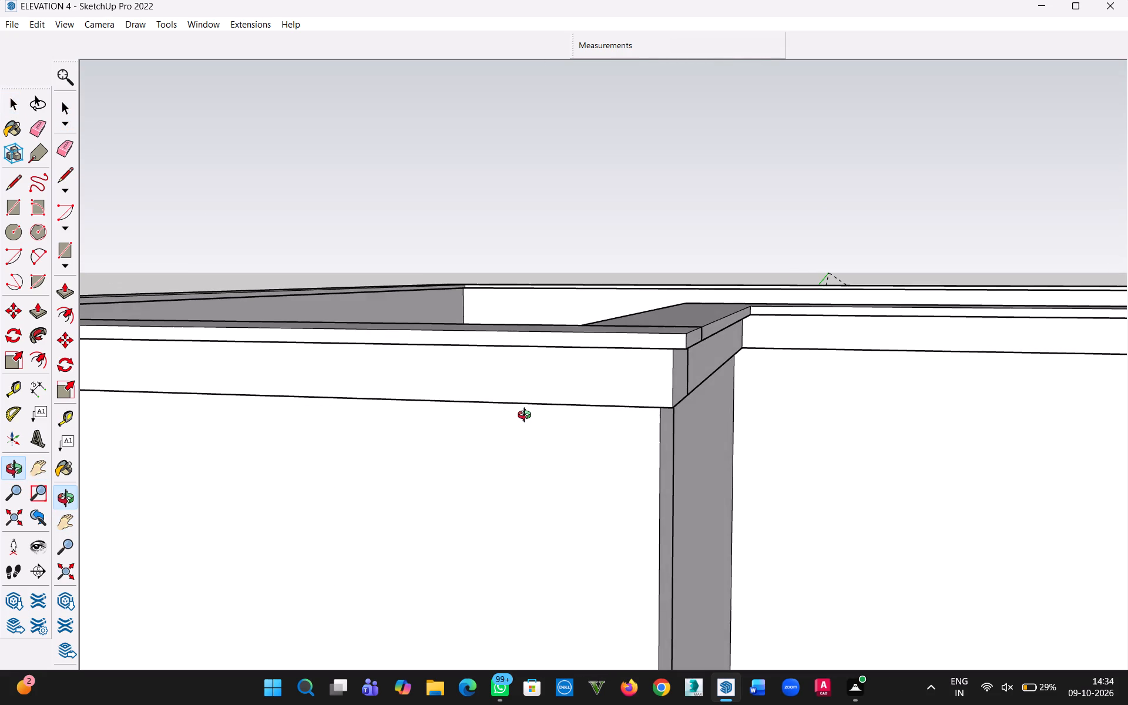
pyautogui.moveTo(527, 417); pyautogui.dragTo(570, 447, button='middle')
pyautogui.scroll(-13, 568, 446)
pyautogui.moveTo(471, 471); pyautogui.dragTo(514, 463)
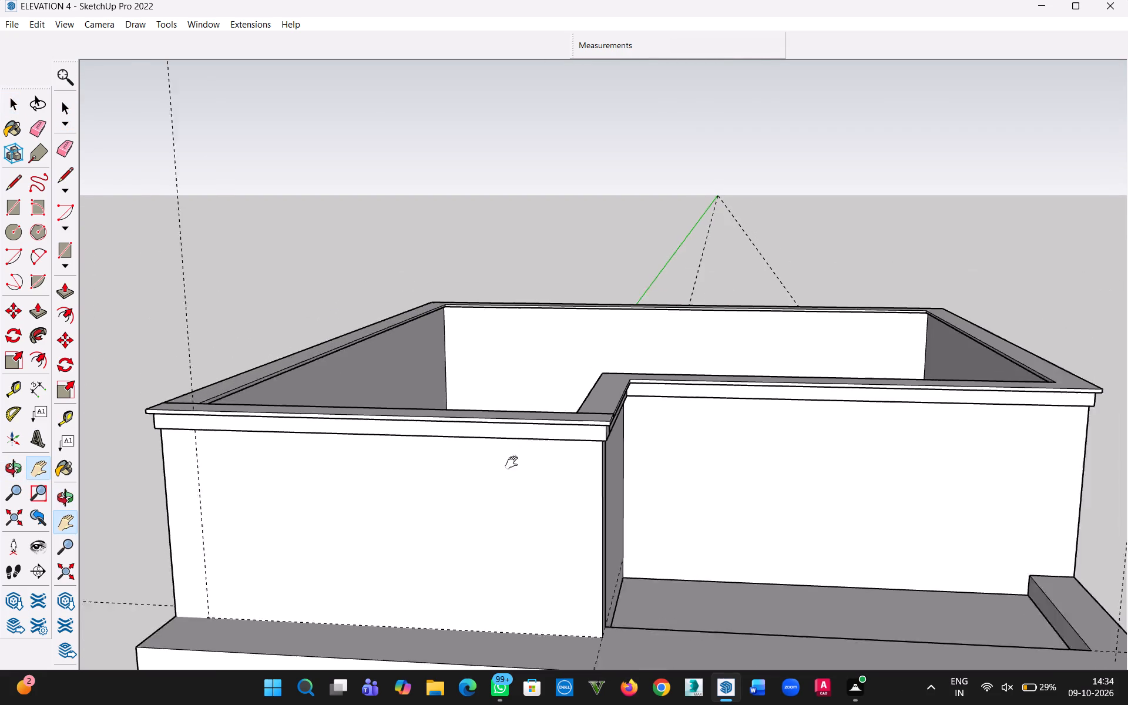
pyautogui.moveTo(514, 463); pyautogui.dragTo(748, 478)
pyautogui.moveTo(720, 499); pyautogui.dragTo(754, 589, button='middle')
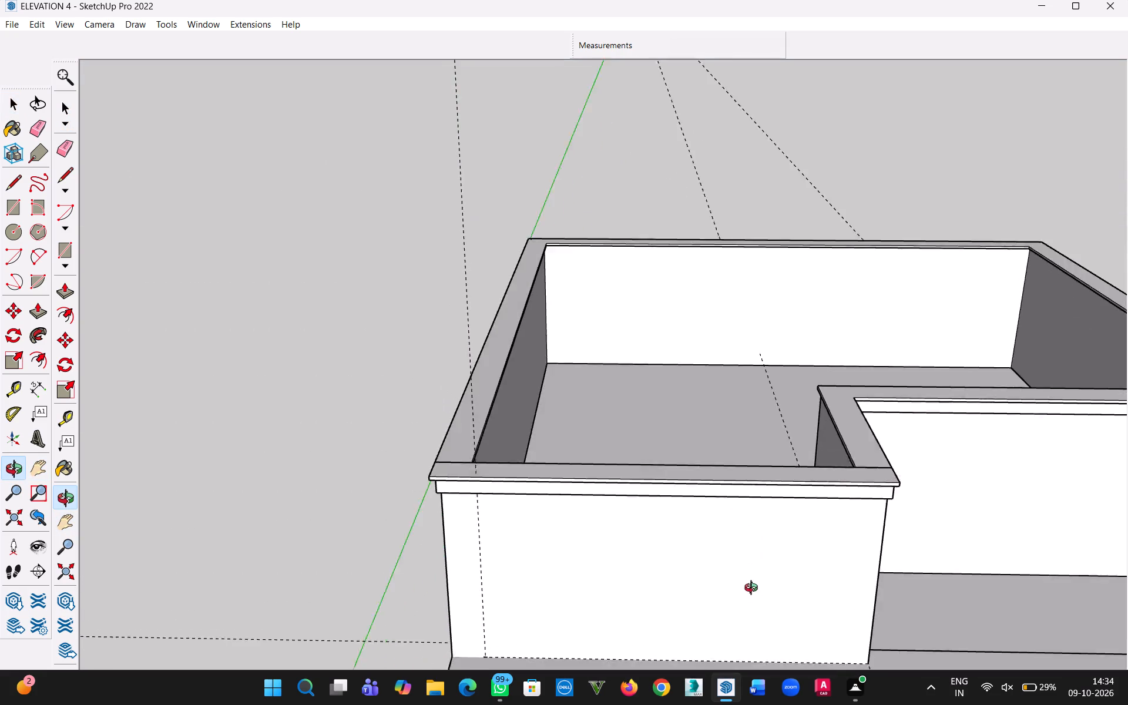
pyautogui.moveTo(754, 589); pyautogui.dragTo(766, 633, button='middle')
pyautogui.scroll(10, 518, 563)
pyautogui.press('Escape')
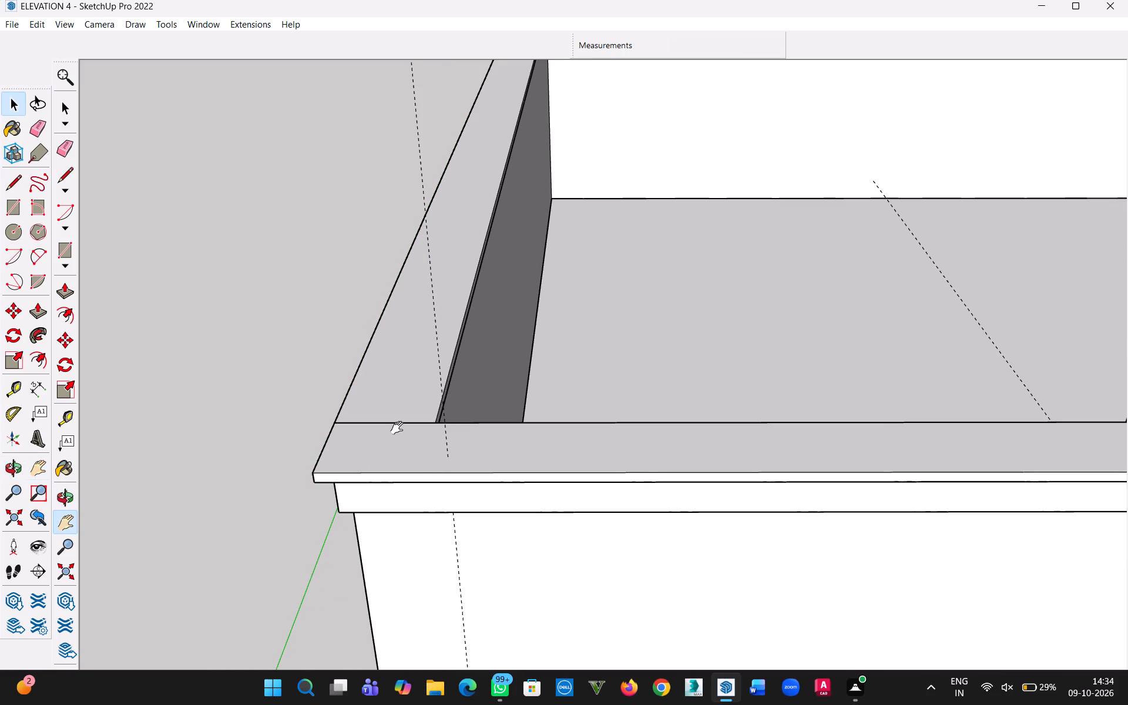
pyautogui.press('Escape')
pyautogui.click(392, 422)
pyautogui.click(278, 411)
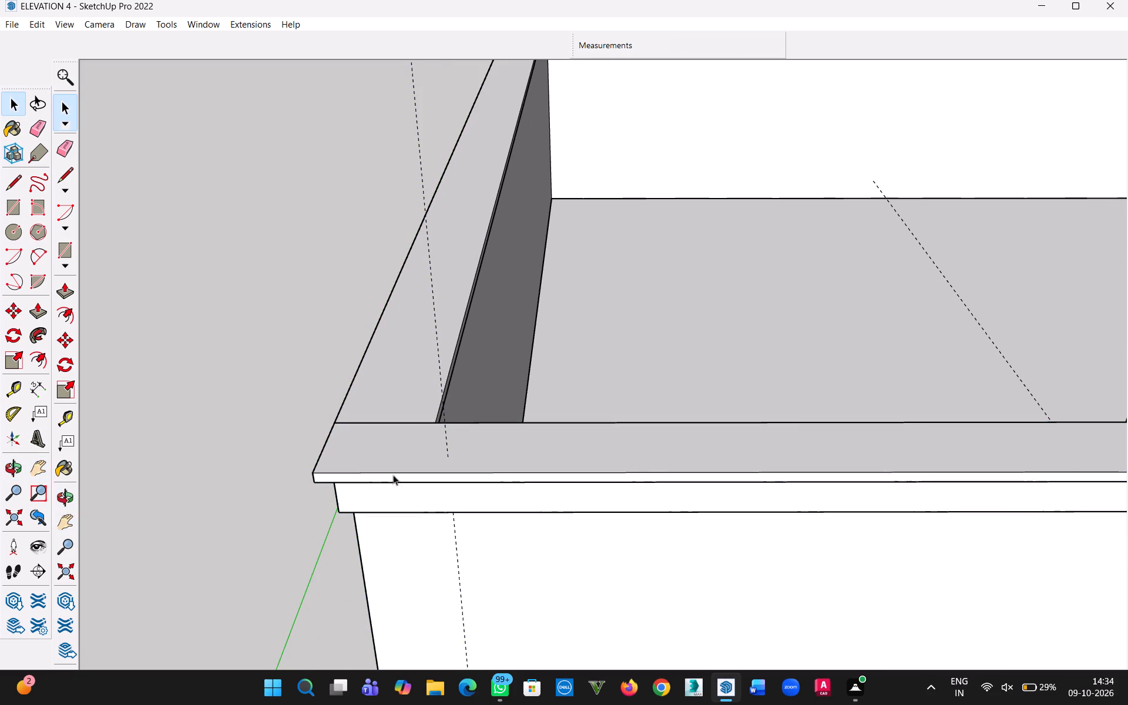
pyautogui.scroll(-17, 526, 497)
pyautogui.press('h')
pyautogui.moveTo(656, 569); pyautogui.dragTo(509, 264)
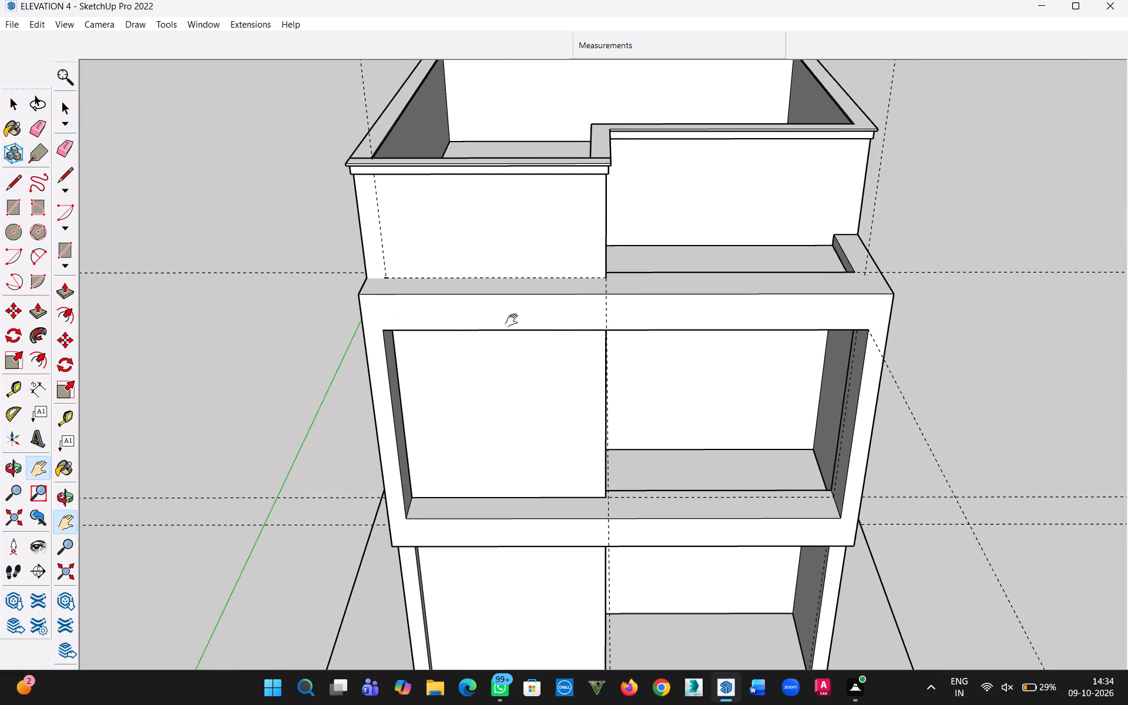
# Open for editing the group of the projecting front wall seen through the upper-floor frame opening.
pyautogui.moveTo(532, 431); pyautogui.dragTo(531, 344, button='middle')
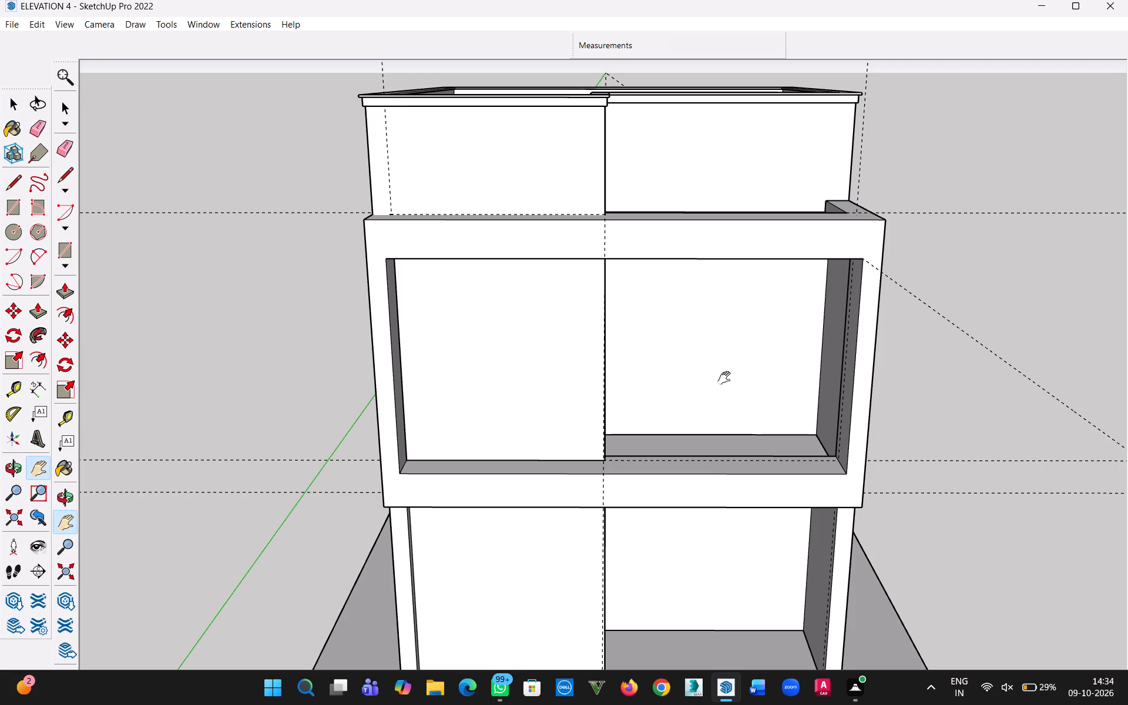
pyautogui.moveTo(686, 445); pyautogui.dragTo(686, 445, button='middle')
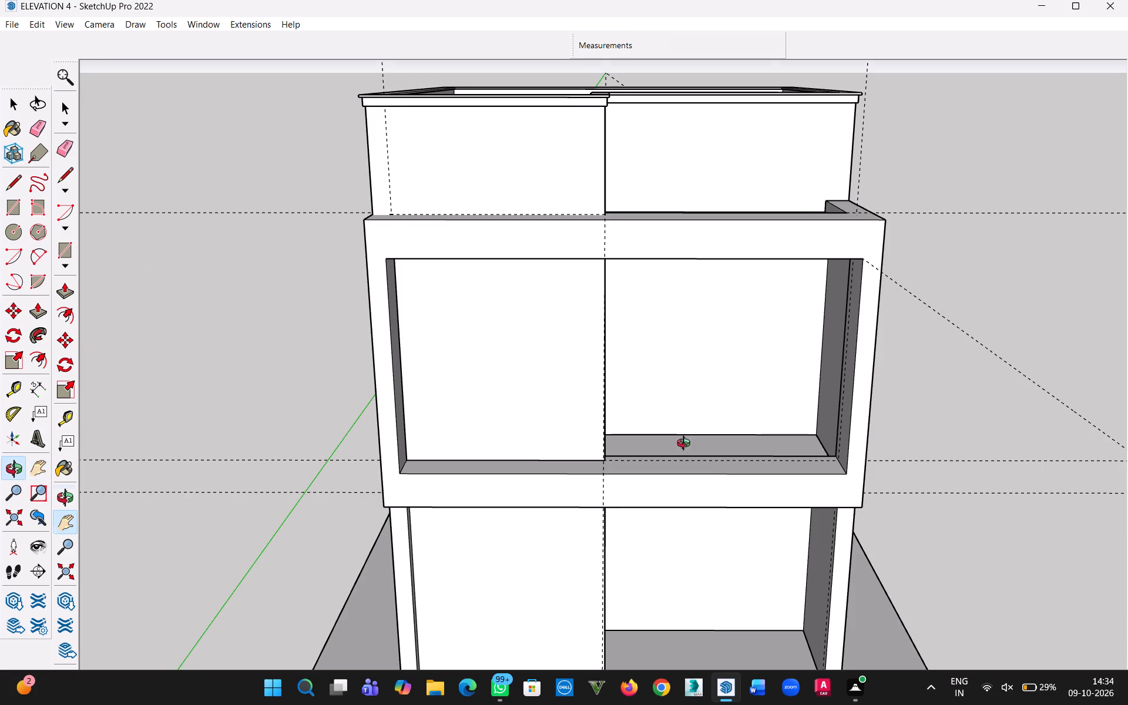
pyautogui.moveTo(686, 445); pyautogui.dragTo(724, 350, button='middle')
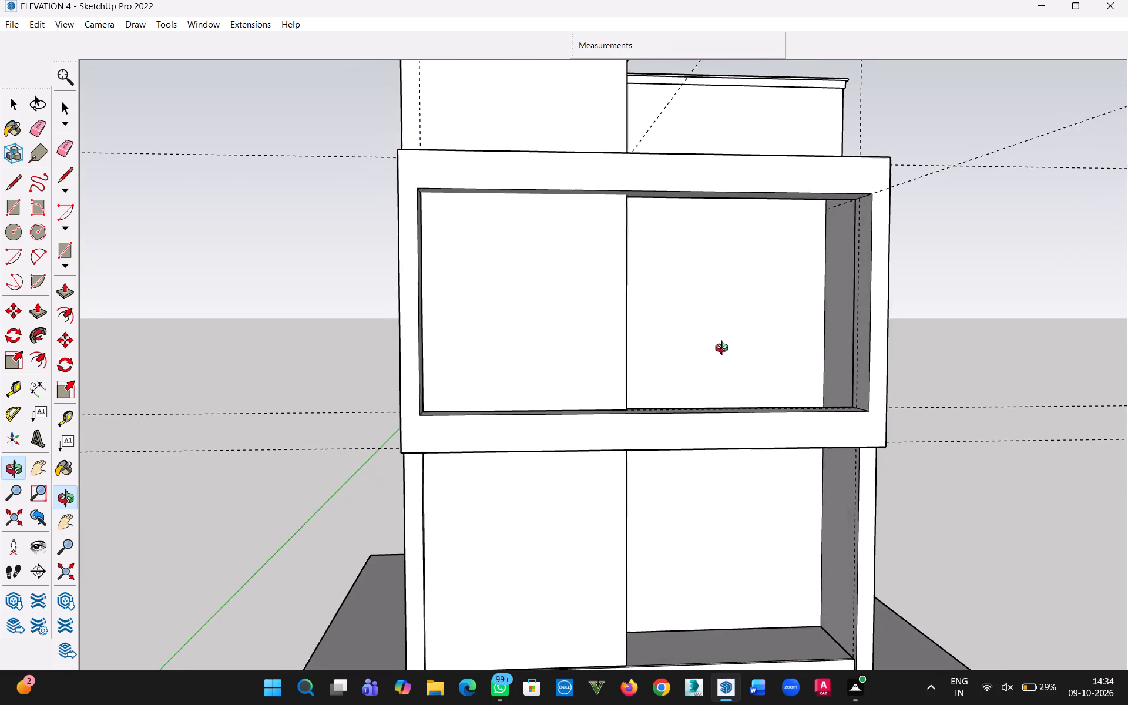
pyautogui.moveTo(724, 350); pyautogui.dragTo(730, 350, button='middle')
pyautogui.click(4, 104)
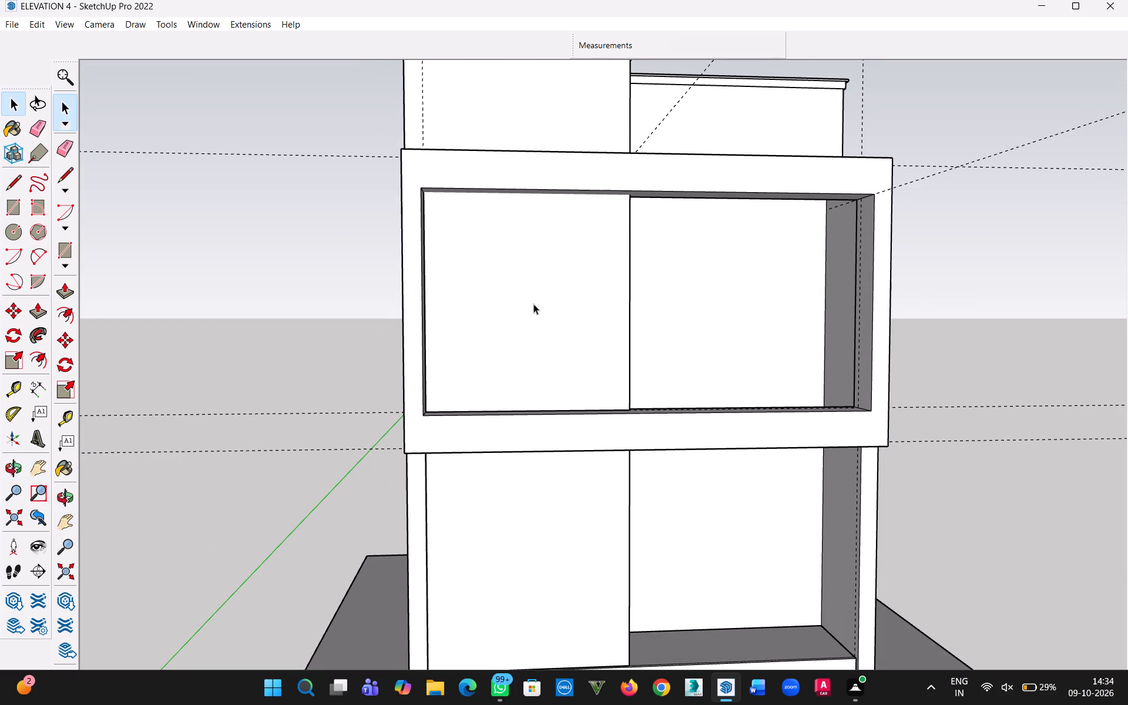
pyautogui.click(532, 304)
pyautogui.doubleClick(533, 304)
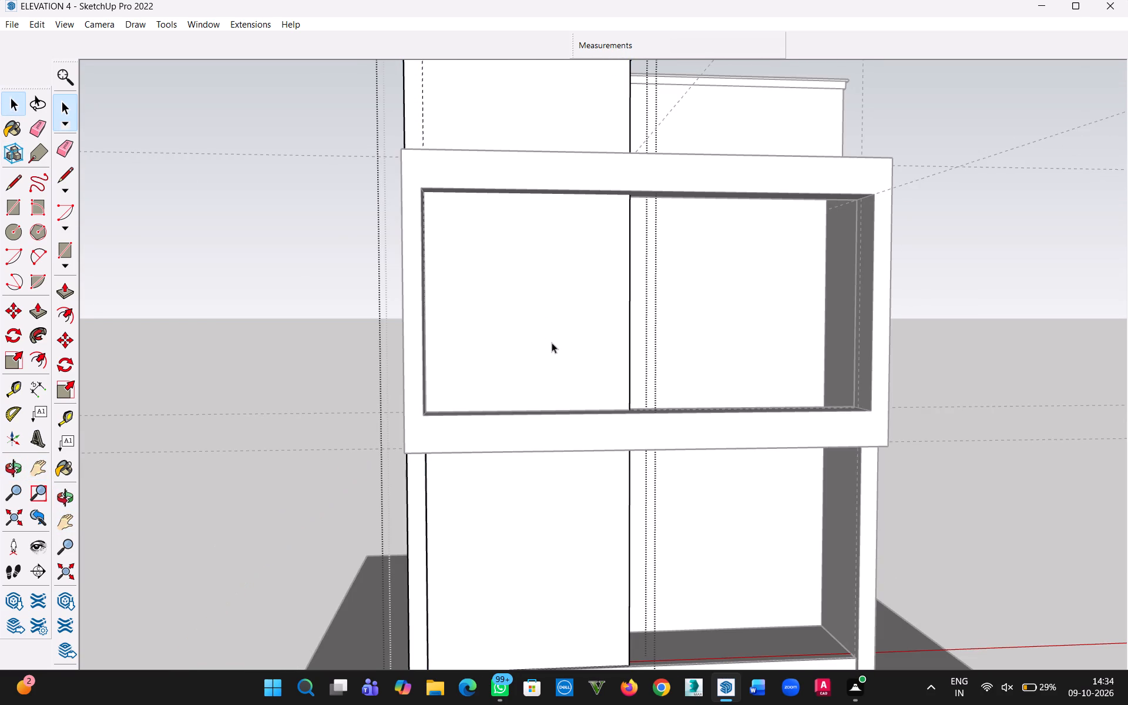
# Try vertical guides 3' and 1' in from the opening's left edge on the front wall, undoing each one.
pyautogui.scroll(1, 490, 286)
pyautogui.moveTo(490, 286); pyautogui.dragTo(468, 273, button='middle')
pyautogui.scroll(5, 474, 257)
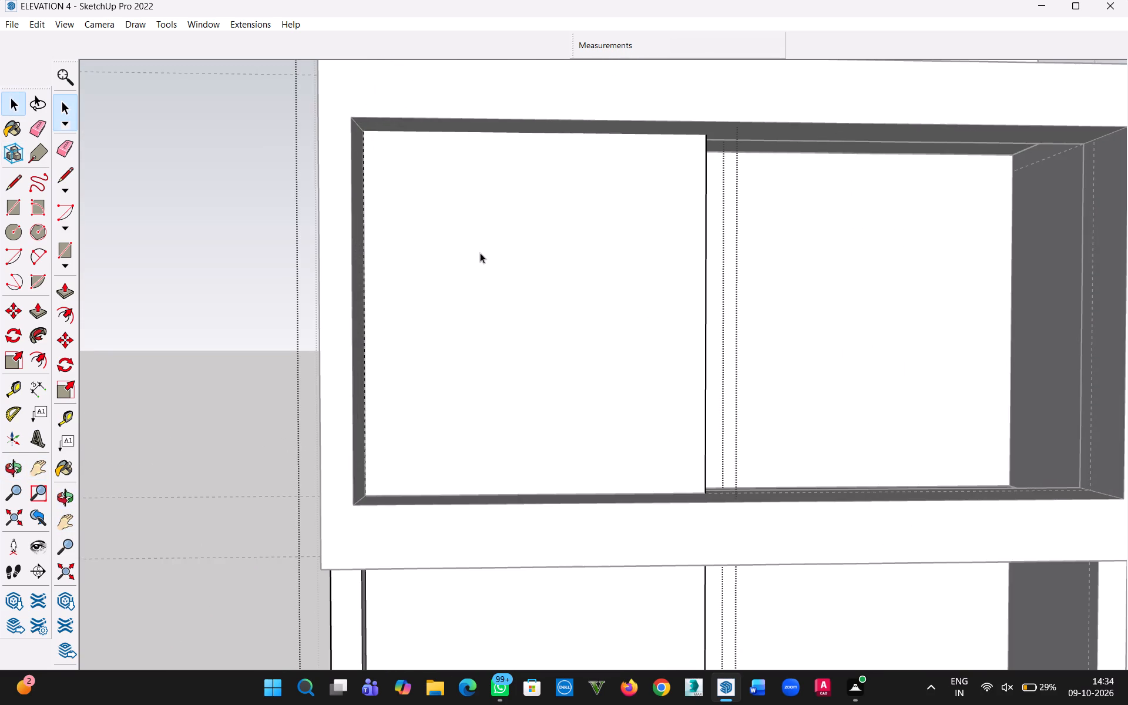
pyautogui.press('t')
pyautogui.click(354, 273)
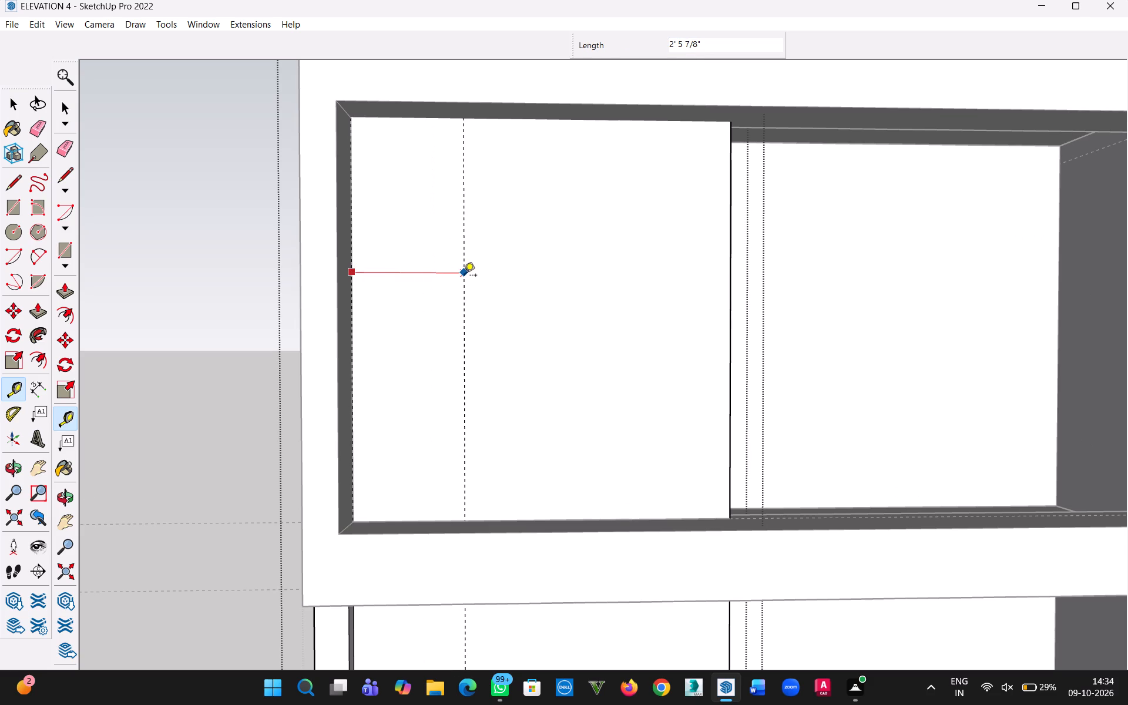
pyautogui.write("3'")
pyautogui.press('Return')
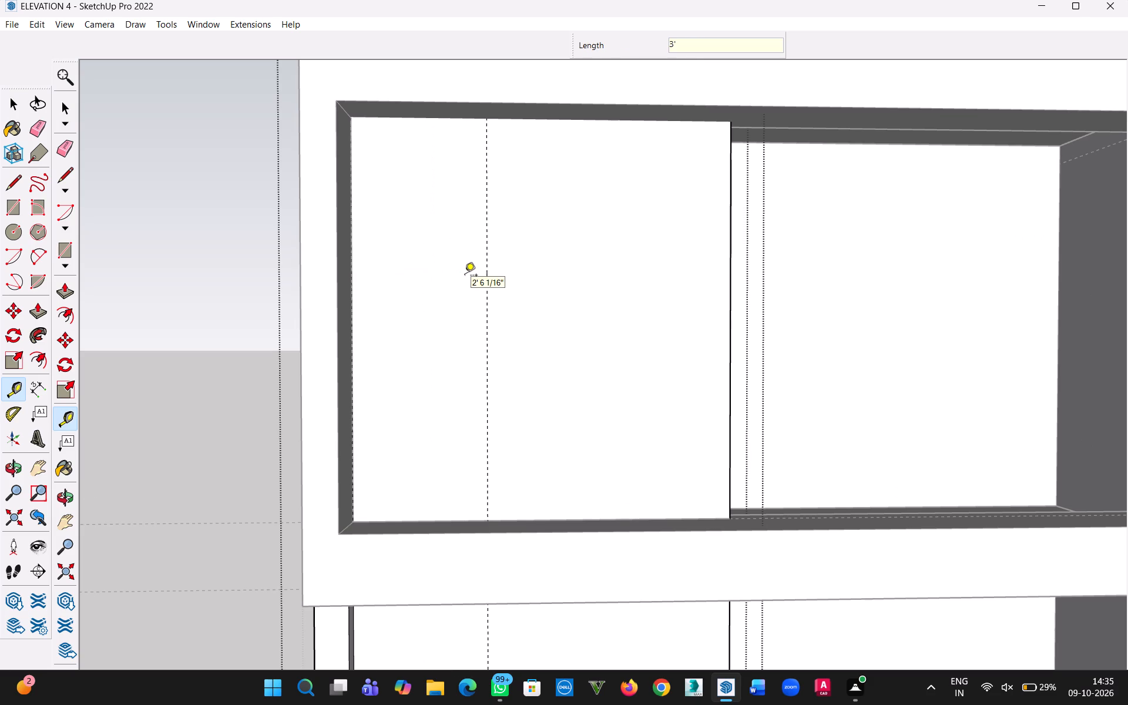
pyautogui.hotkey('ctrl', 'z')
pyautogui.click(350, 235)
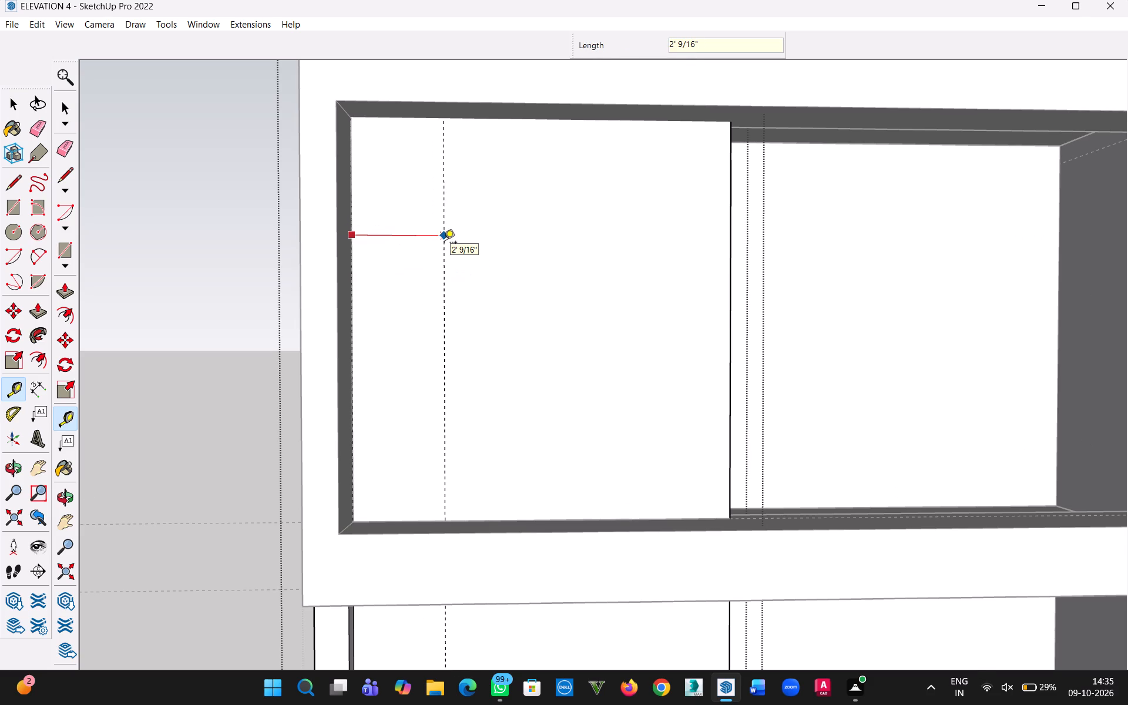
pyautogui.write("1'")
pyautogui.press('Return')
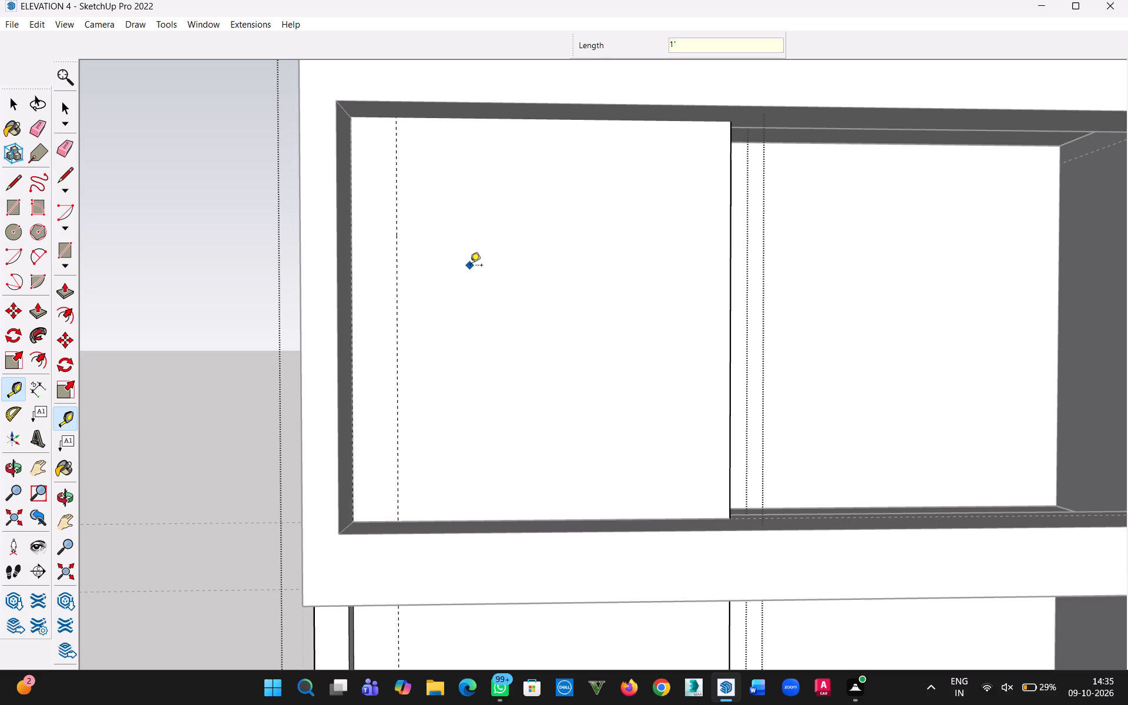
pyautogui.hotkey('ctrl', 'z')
# Place a vertical guide 1'6" in from the opening's left edge on the upper-floor front wall.
pyautogui.click(351, 235)
pyautogui.press('1')
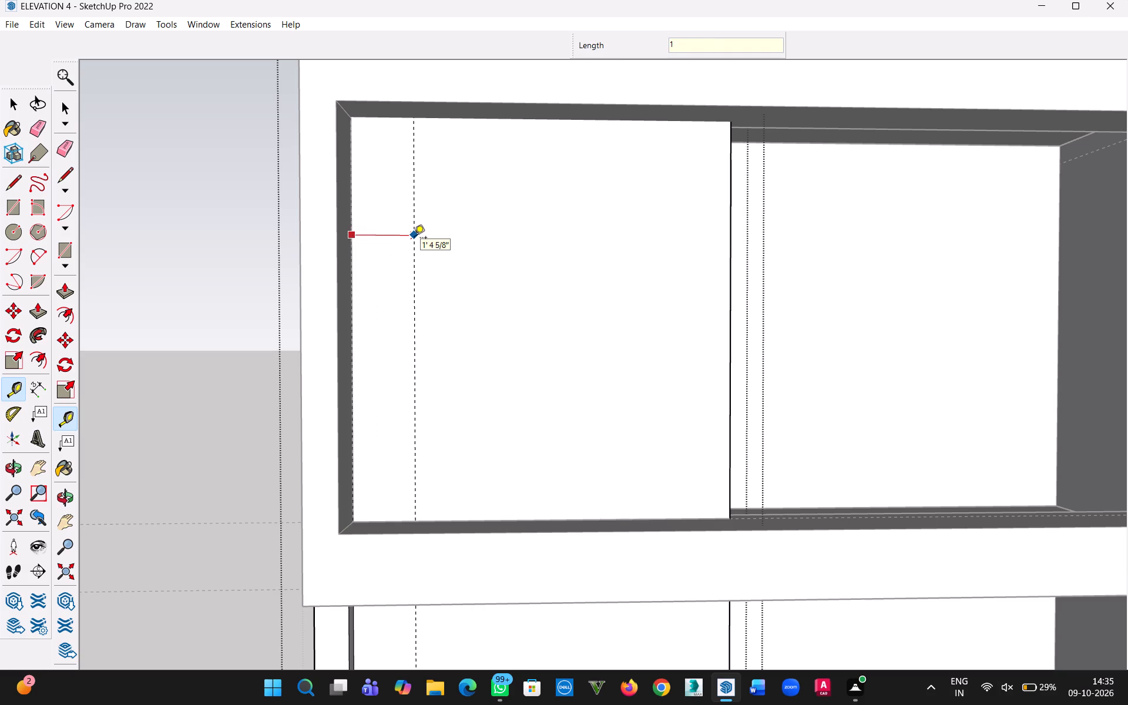
pyautogui.write('\'6"')
pyautogui.press('Return')
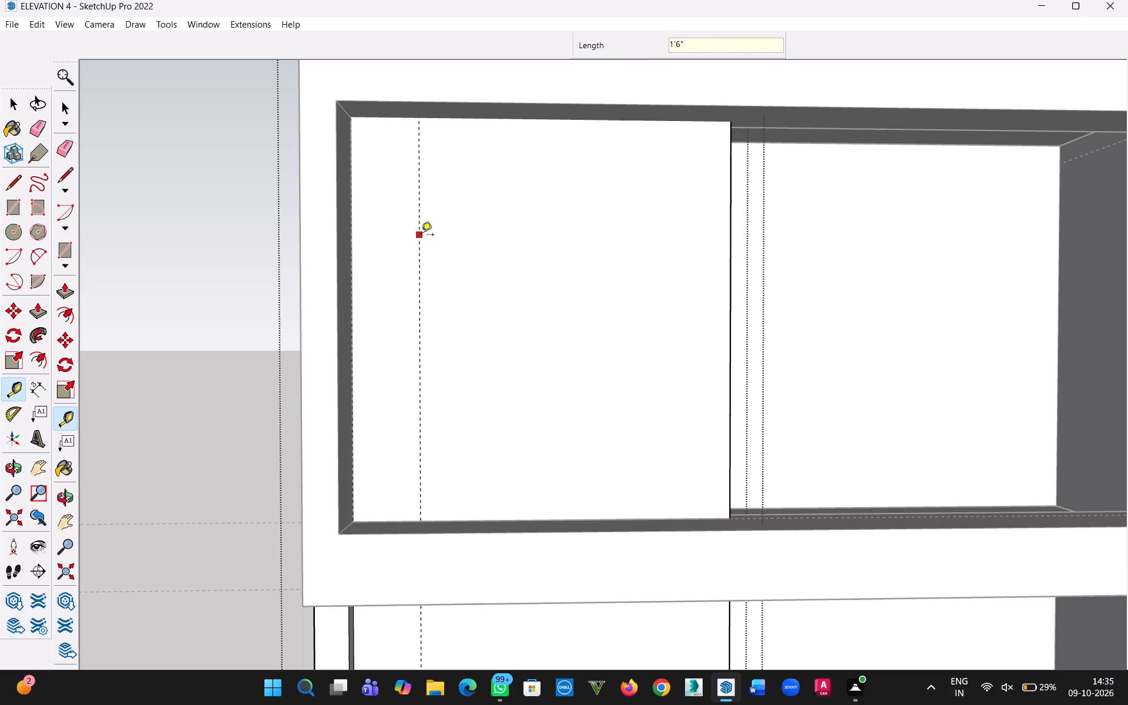
# Place a vertical guide 2' in from the right edge of the projecting front wall.
pyautogui.click(733, 225)
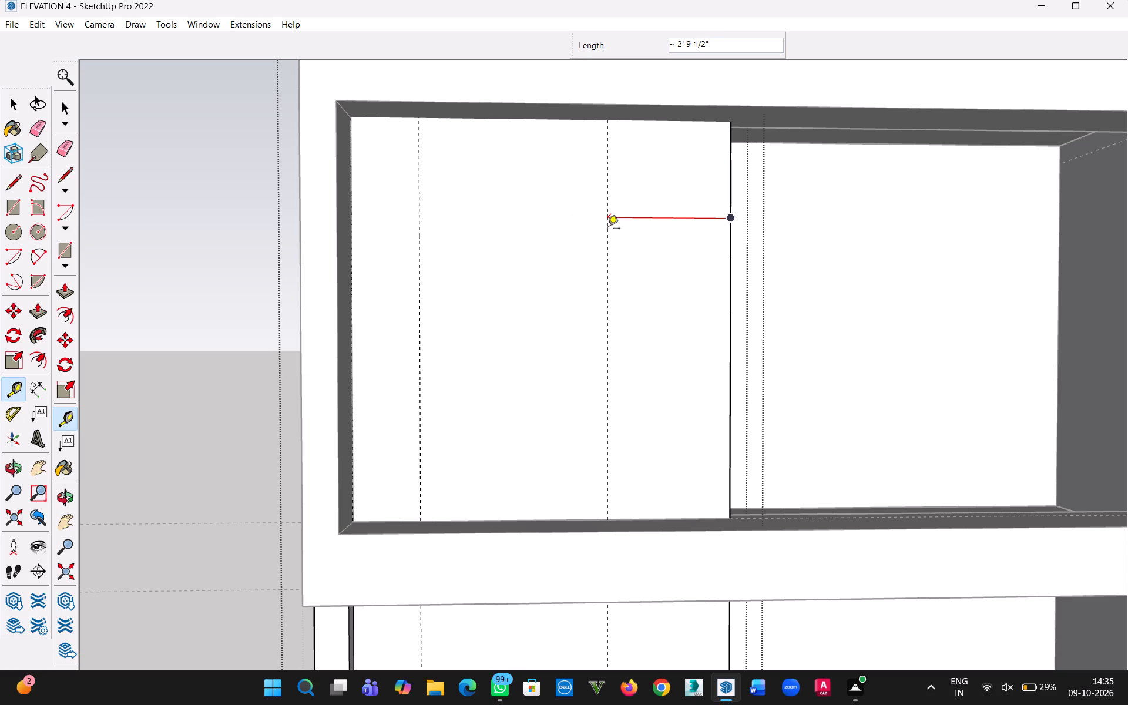
pyautogui.write("2'")
pyautogui.press('Return')
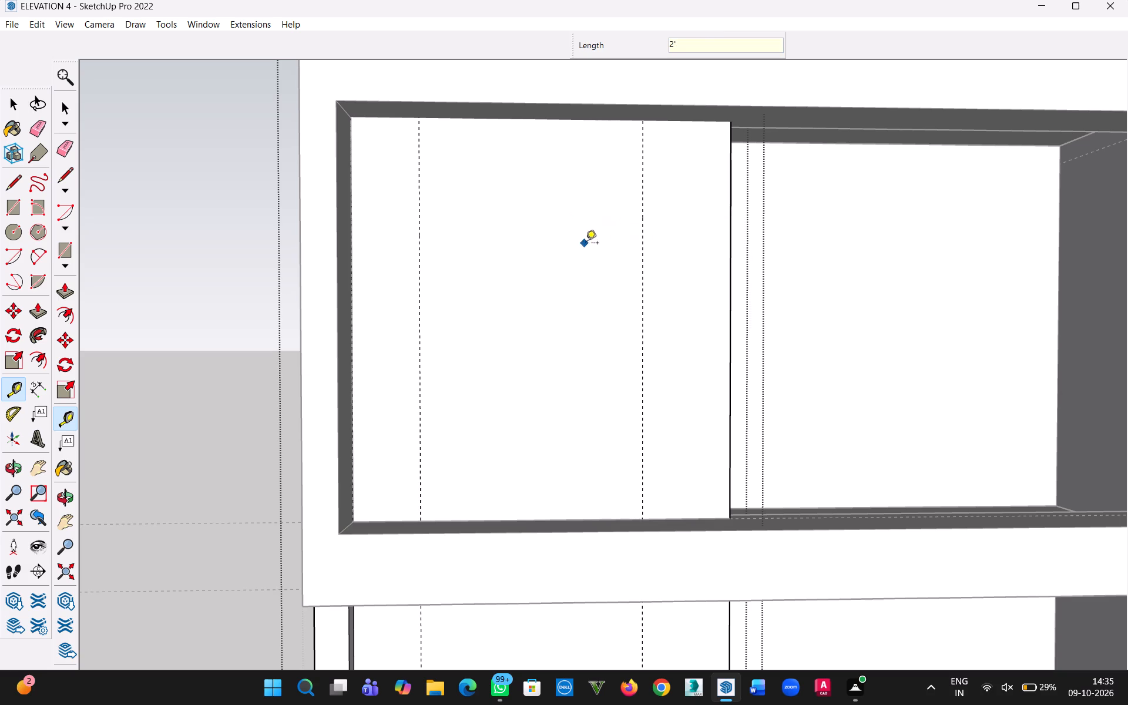
pyautogui.press('Escape')
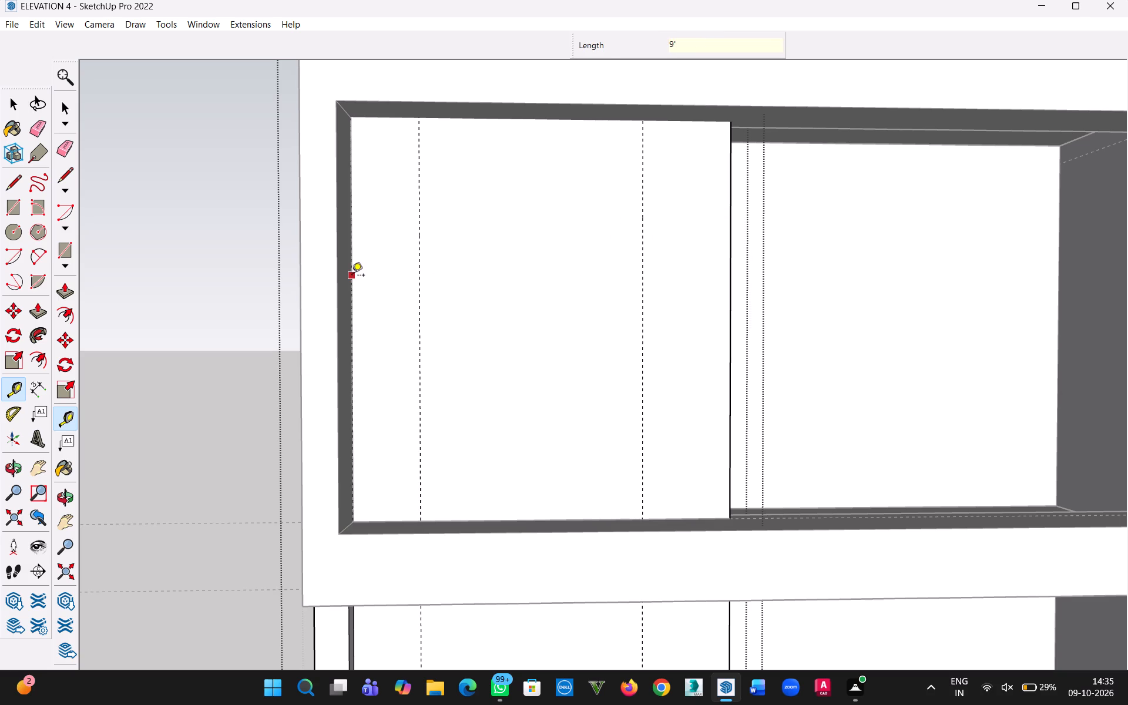
# Place a second vertical guide on the front wall, 2' in from the opening's left edge.
pyautogui.click(352, 276)
pyautogui.write("2'")
pyautogui.press('Return')
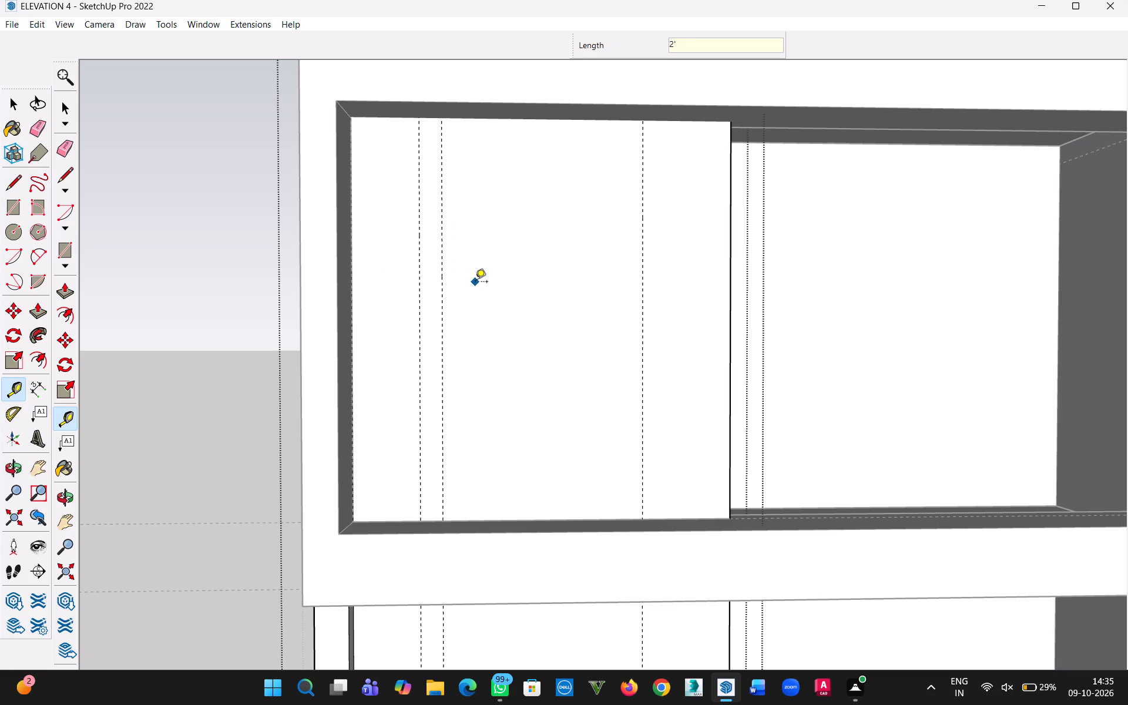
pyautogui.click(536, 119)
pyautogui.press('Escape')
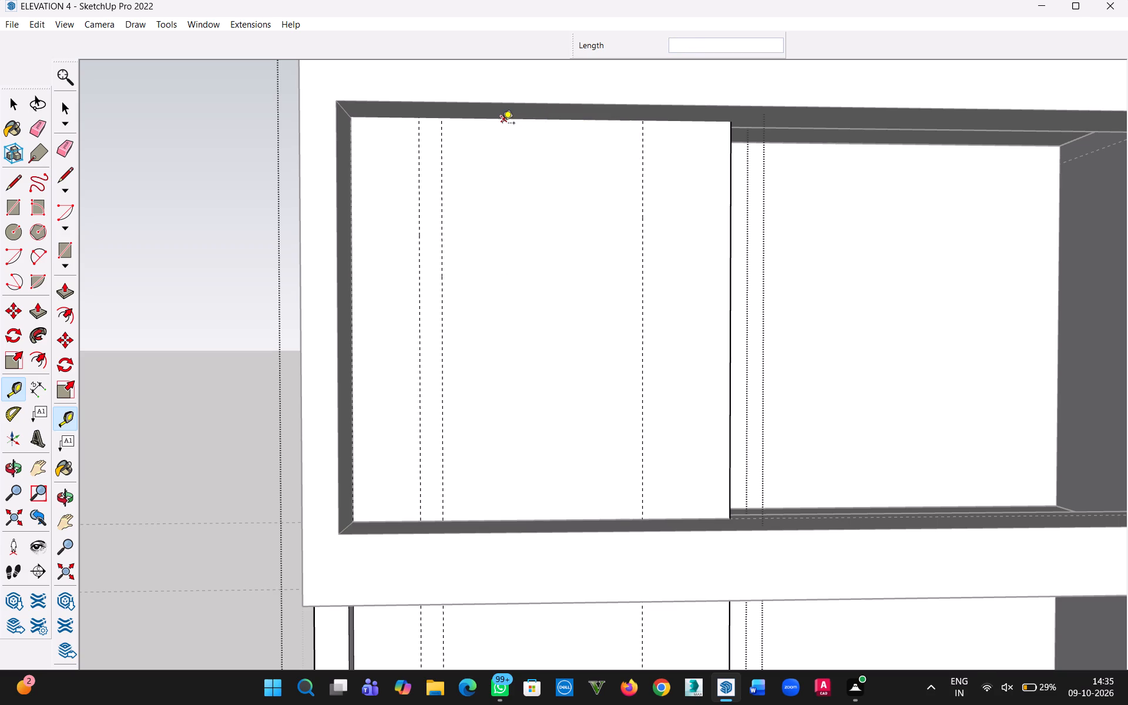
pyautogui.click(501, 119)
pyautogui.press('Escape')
# Place a horizontal guide 4" above the opening's bottom edge on the upper-floor front wall.
pyautogui.scroll(7, 549, 513)
pyautogui.click(545, 524)
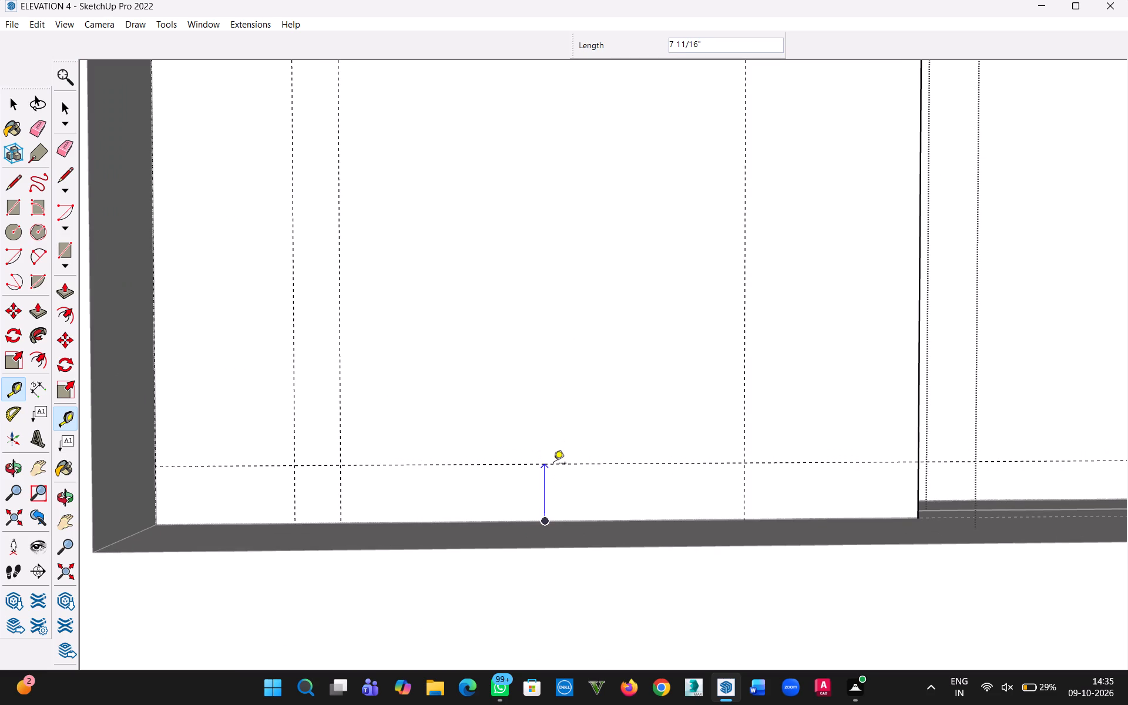
pyautogui.write('4"')
pyautogui.press('Return')
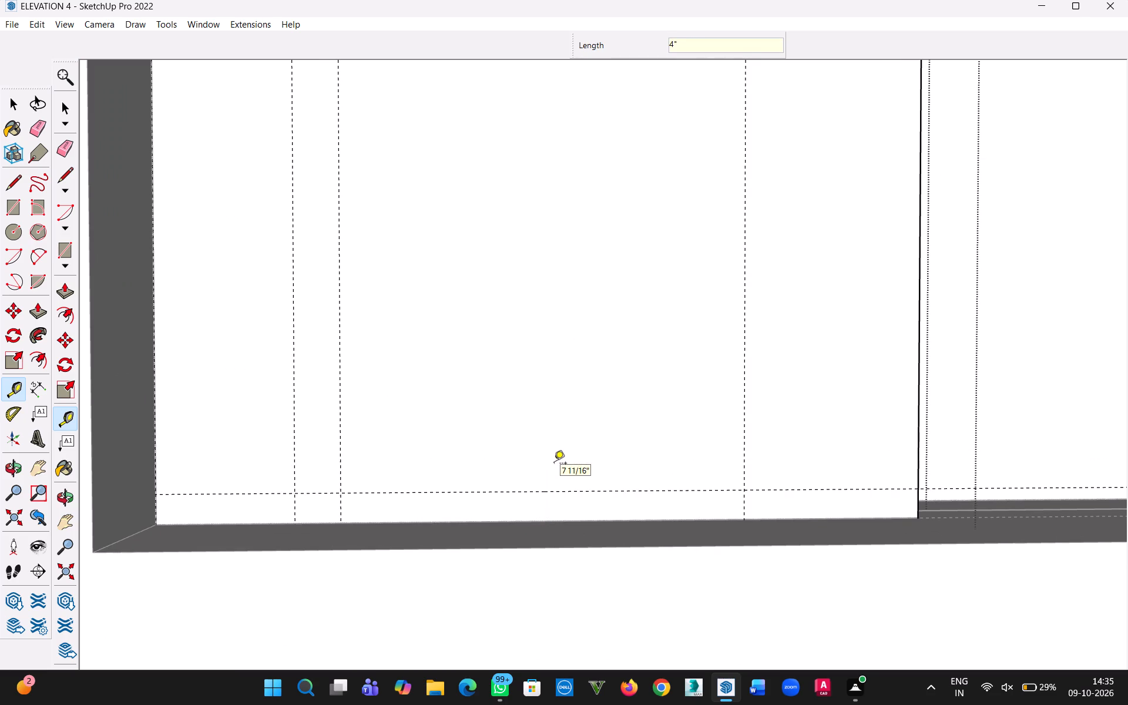
# Place a 3" guide mark downward from the opening's top edge on the upper-floor front wall.
pyautogui.scroll(-8, 549, 308)
pyautogui.press('h')
pyautogui.moveTo(550, 315); pyautogui.dragTo(568, 565)
pyautogui.moveTo(581, 362); pyautogui.dragTo(572, 294, button='middle')
pyautogui.scroll(5, 566, 239)
pyautogui.press('Escape')
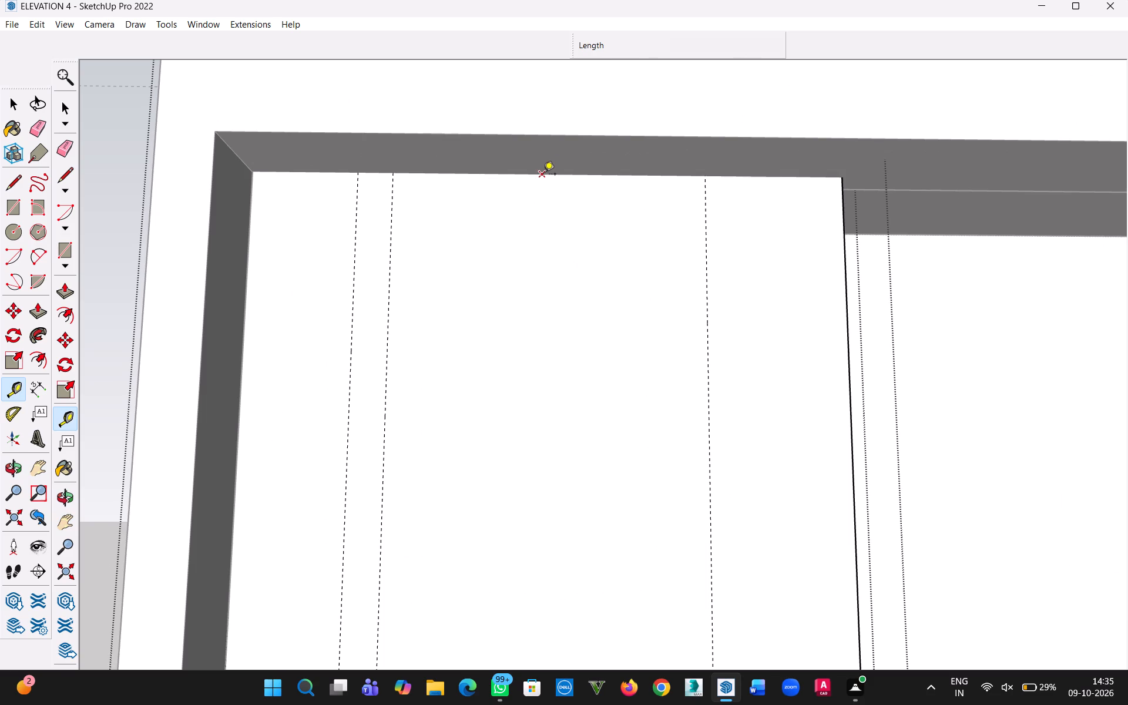
pyautogui.scroll(5, 545, 184)
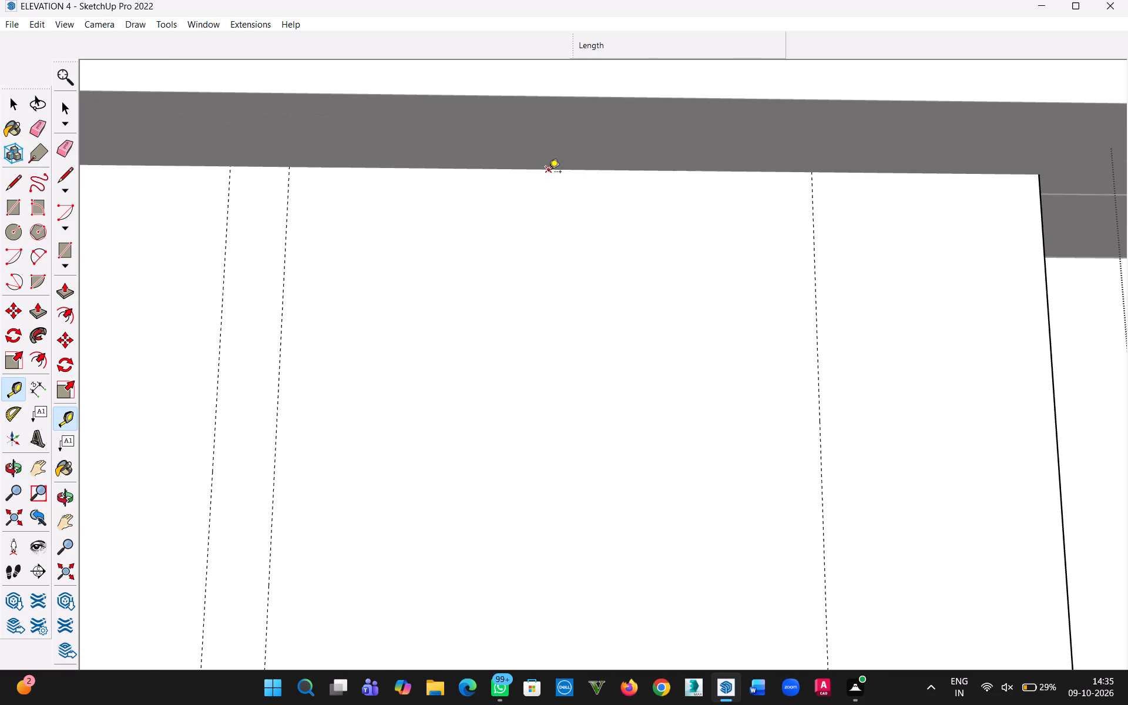
pyautogui.click(544, 173)
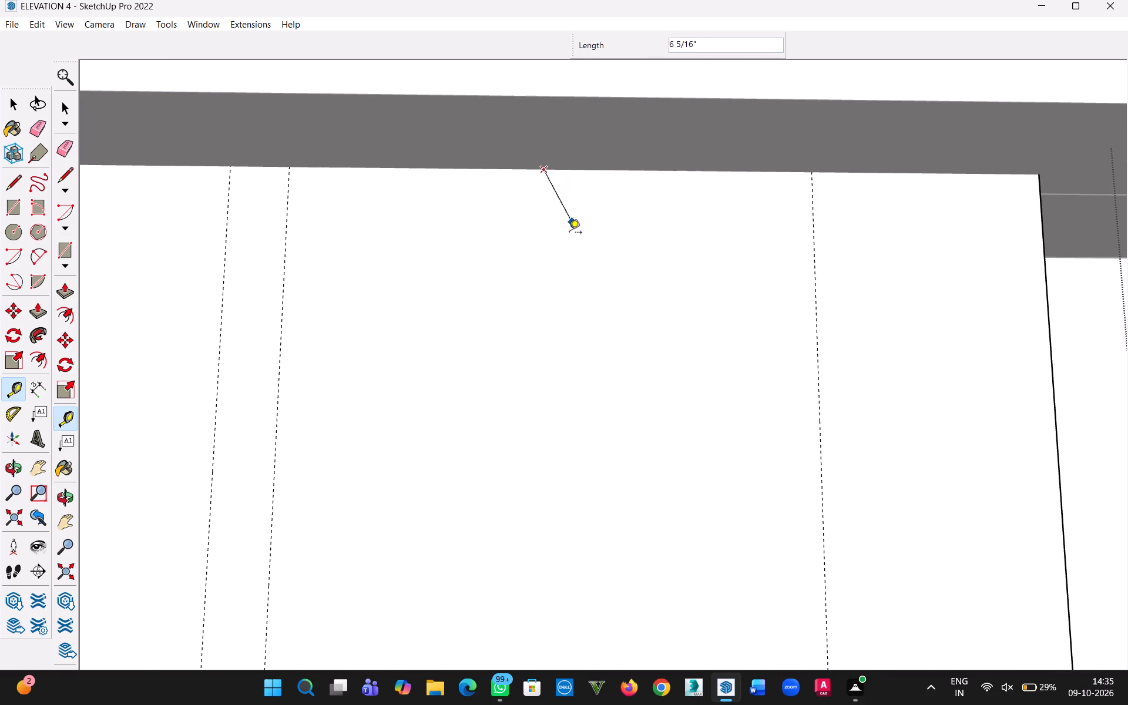
pyautogui.scroll(-17, 536, 277)
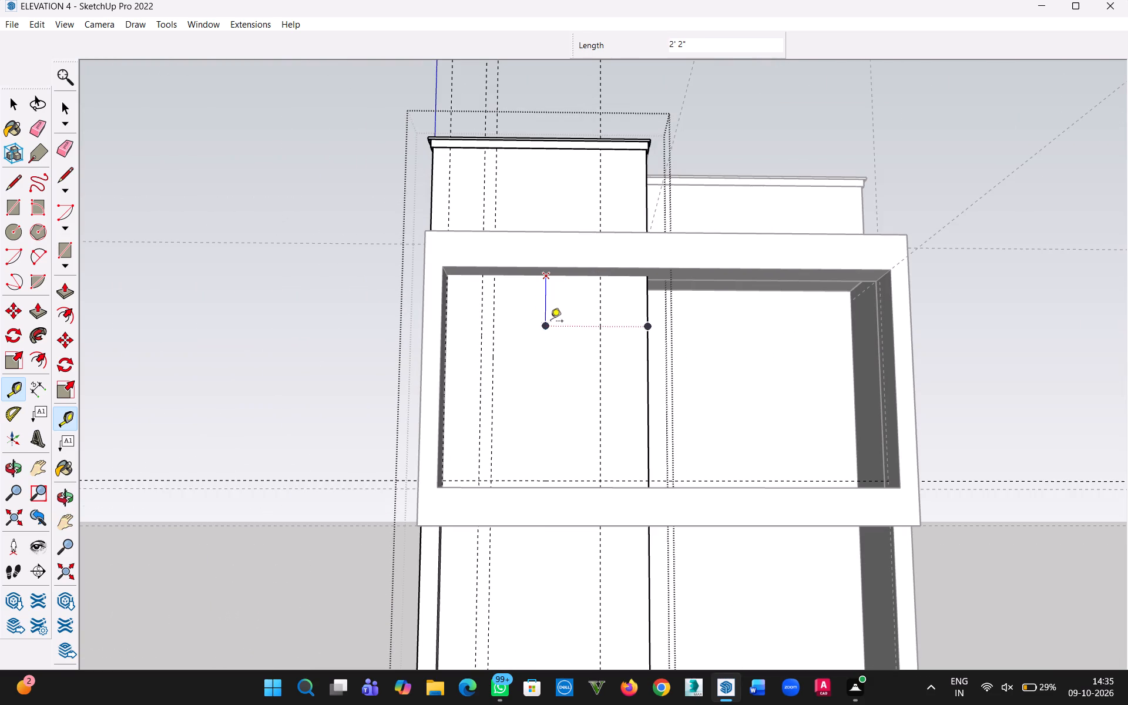
pyautogui.scroll(4, 546, 331)
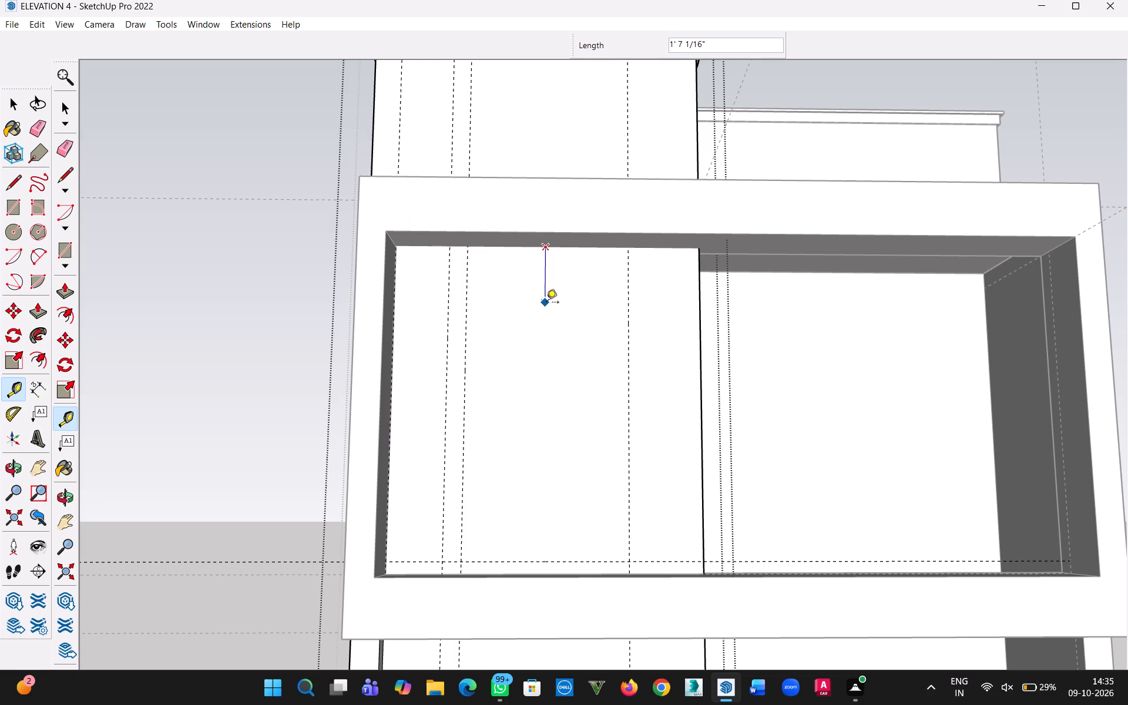
pyautogui.write('3"')
pyautogui.press('Return')
# Undo the 3" guide mark and place a 4" guide mark downward from the opening's top edge on the upper-floor front wall.
pyautogui.scroll(2, 551, 580)
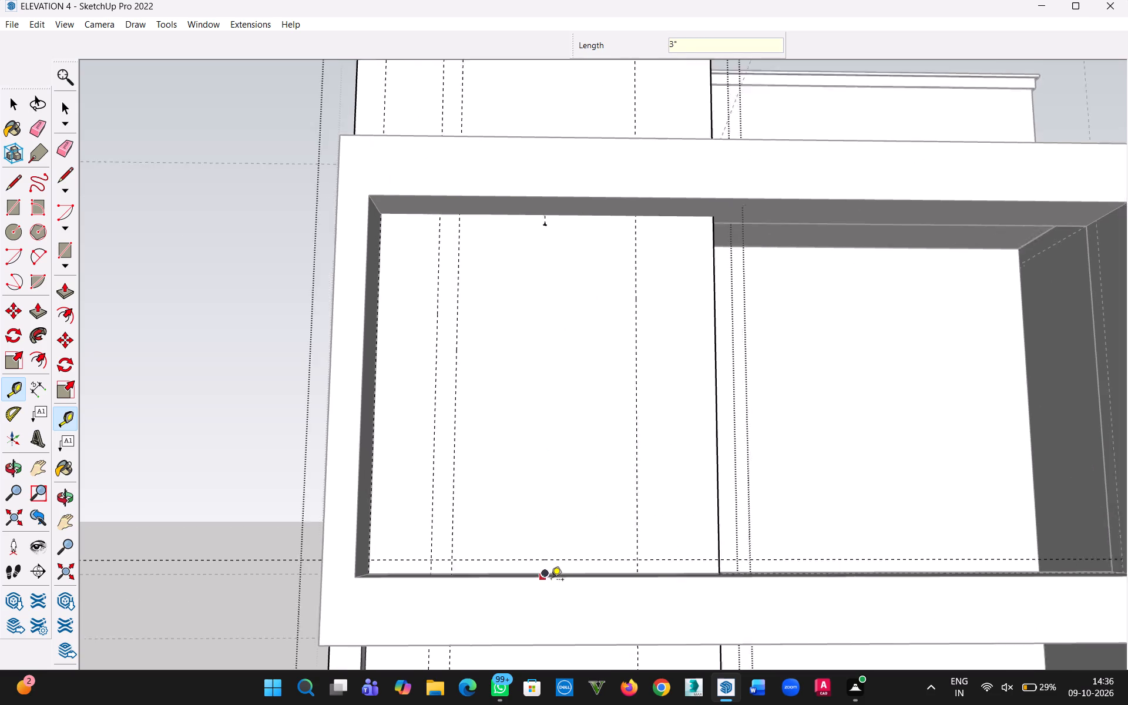
pyautogui.scroll(8, 551, 580)
pyautogui.click(550, 572)
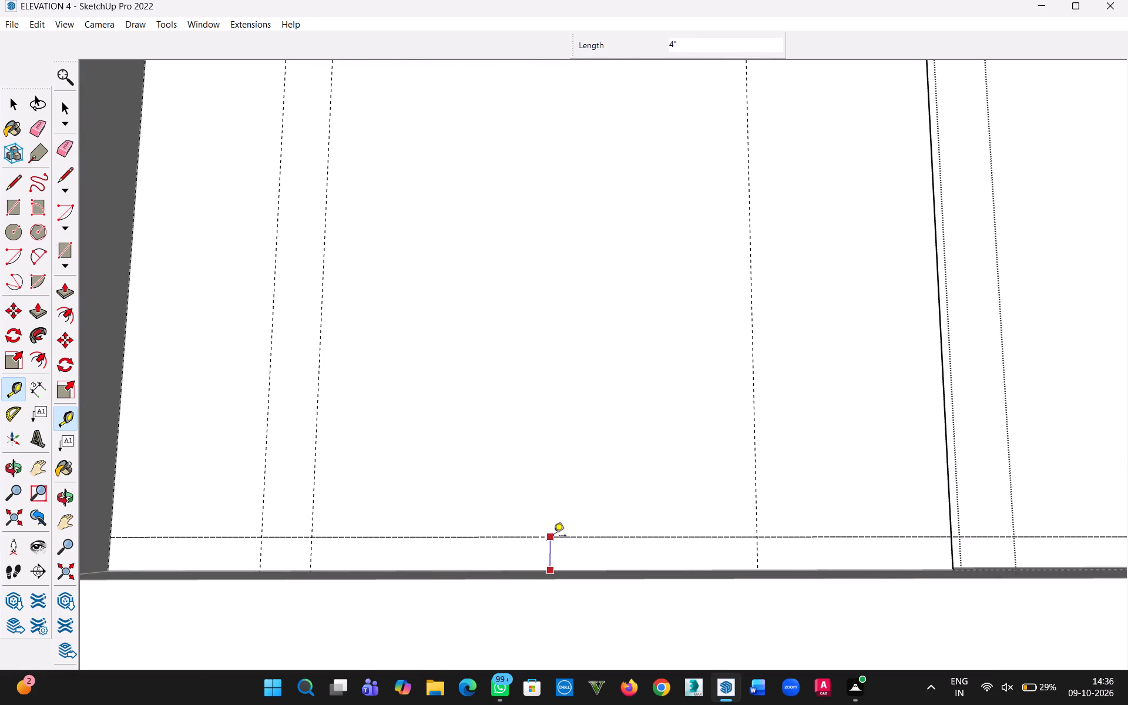
pyautogui.press('Escape')
pyautogui.scroll(-10, 537, 409)
pyautogui.hotkey('ctrl', 'z')
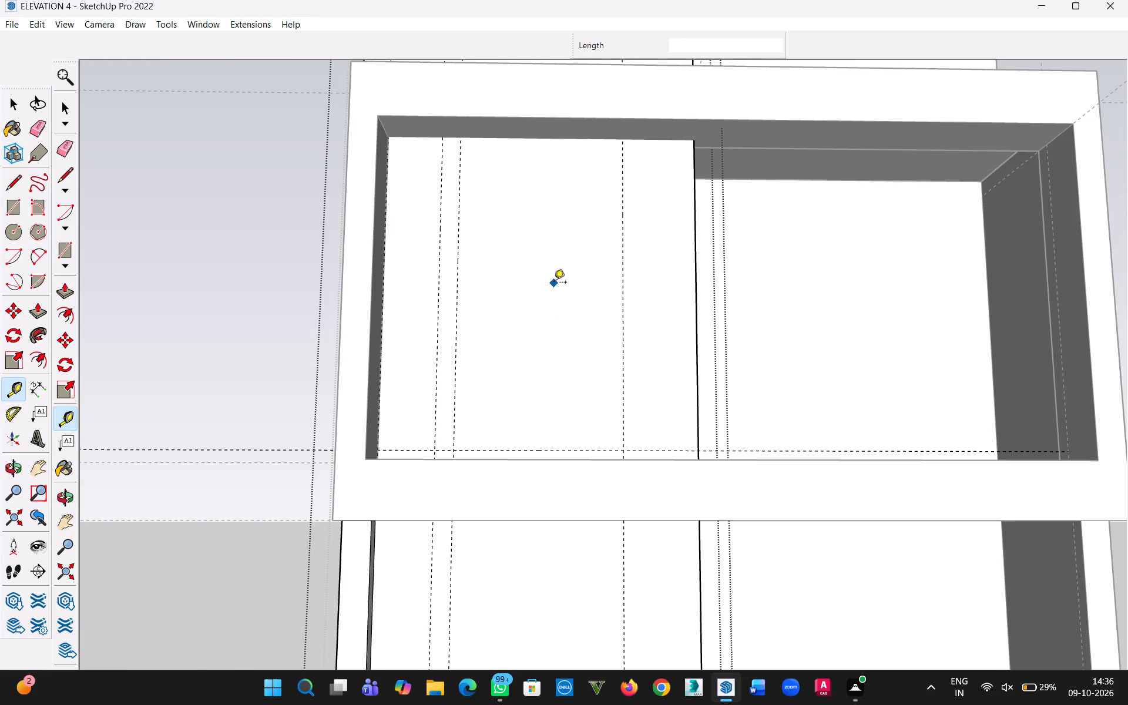
pyautogui.scroll(5, 552, 171)
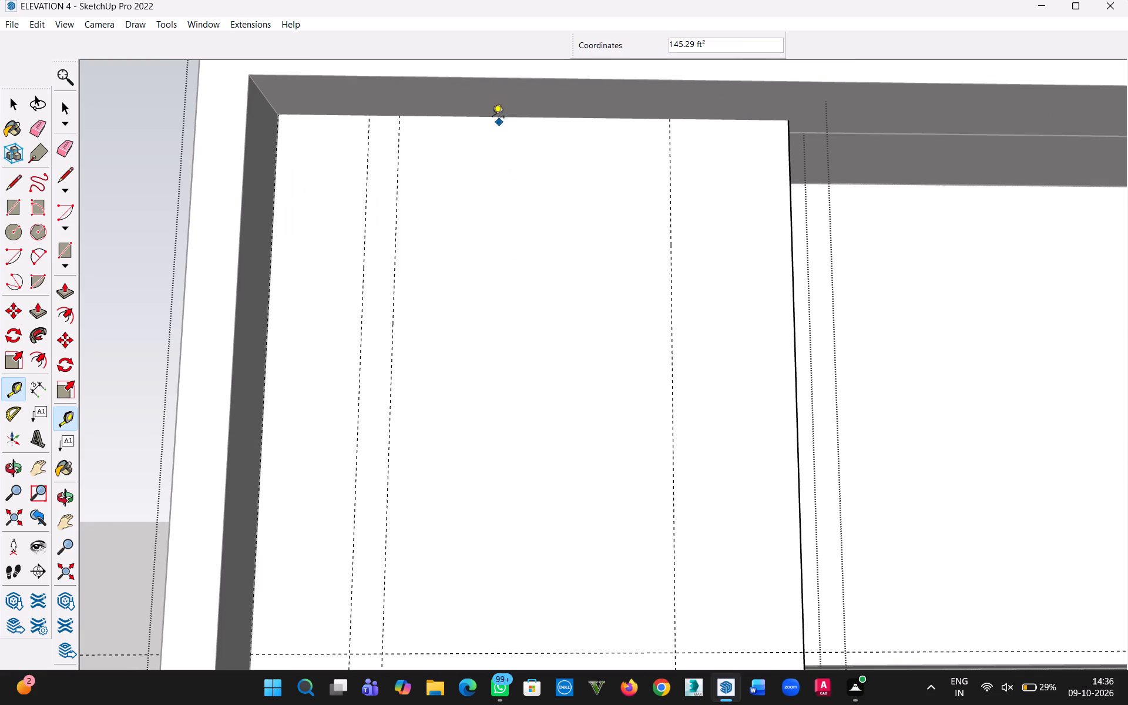
pyautogui.click(488, 115)
pyautogui.write('4"')
pyautogui.press('Return')
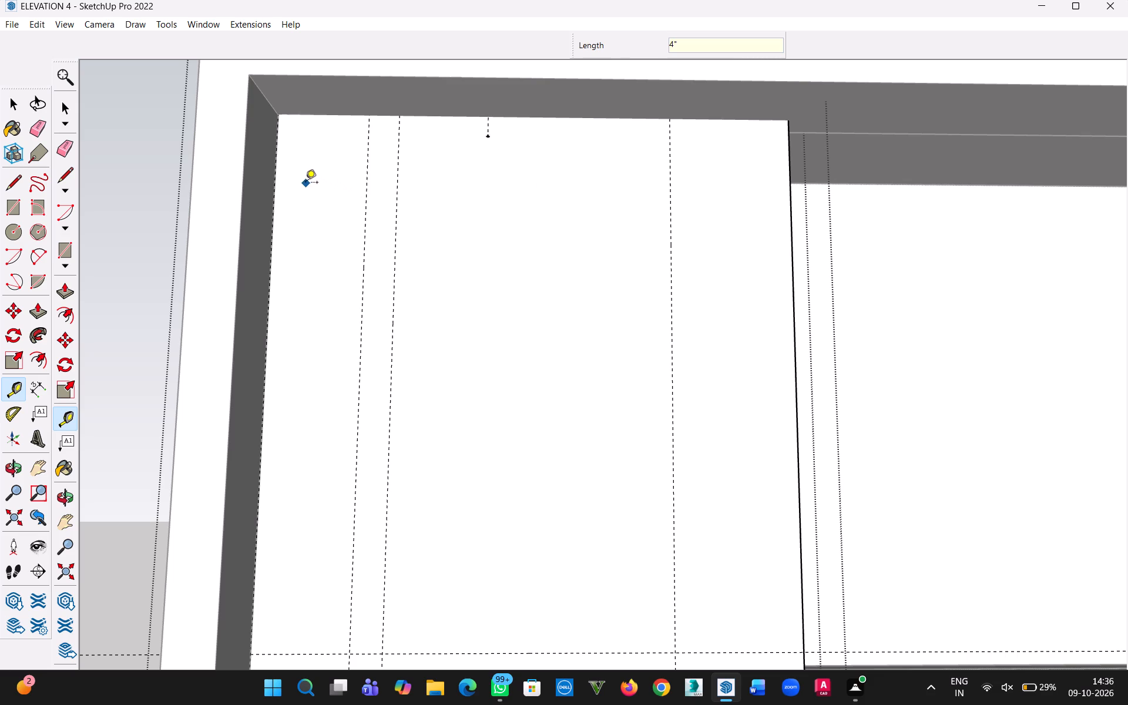
pyautogui.press('Escape')
# Place a horizontal guide 8' 4" above the lower horizontal guide, level with the end of the 4" mark.
pyautogui.scroll(-4, 506, 395)
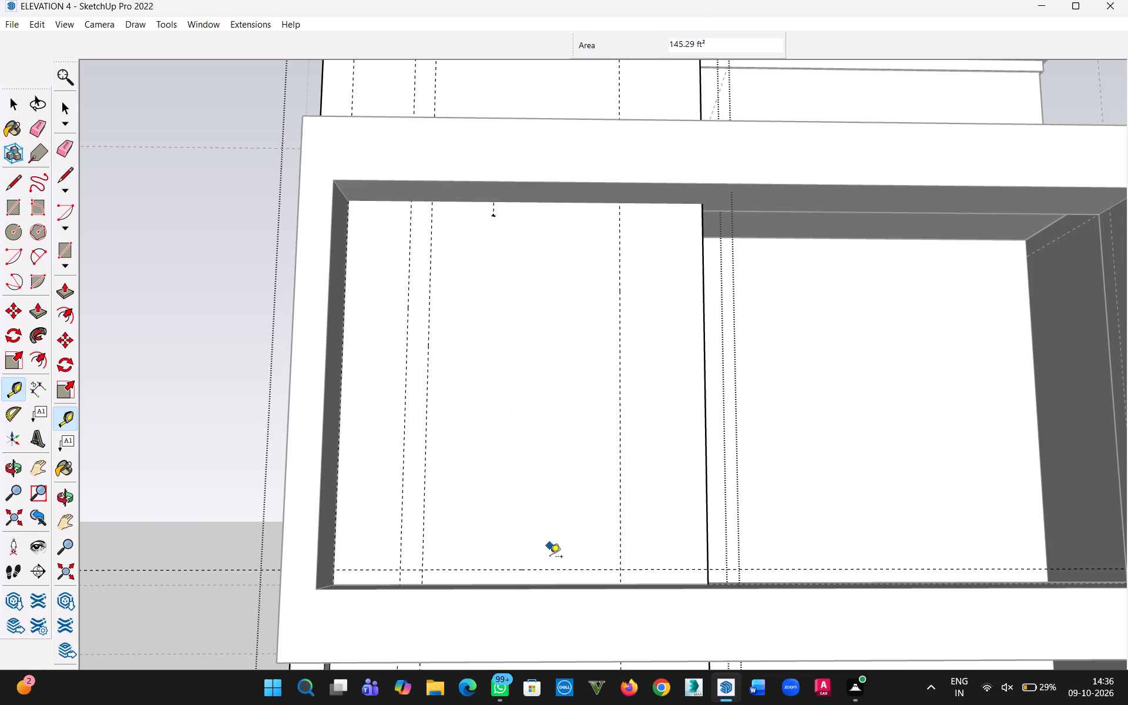
pyautogui.click(519, 572)
pyautogui.press('Escape')
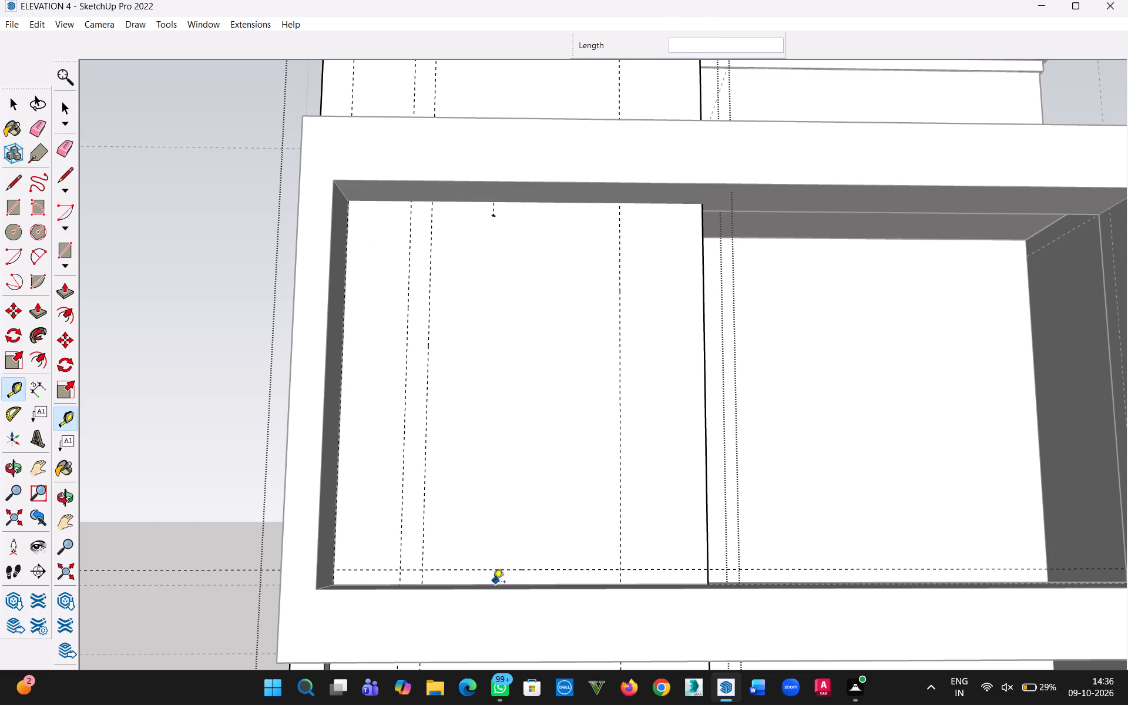
pyautogui.click(468, 572)
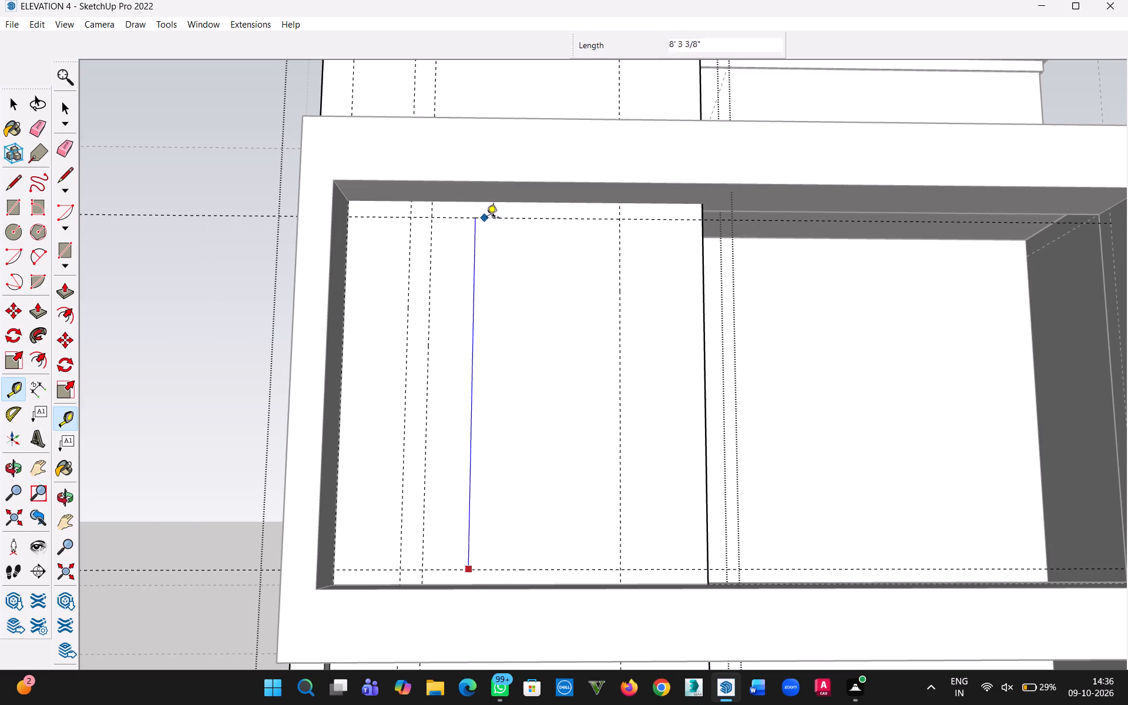
pyautogui.click(493, 218)
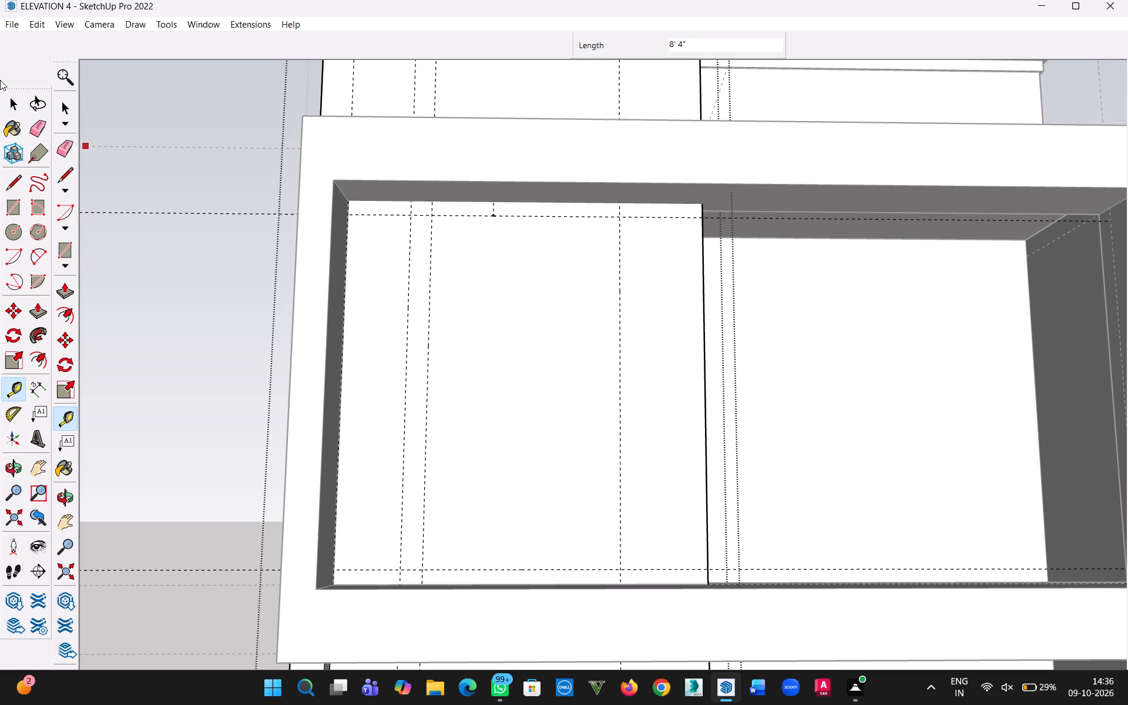
# Draw a 4' 6" by 8' 4" rectangle on the upper-floor front wall between the guide intersections.
pyautogui.click(14, 103)
pyautogui.press('r')
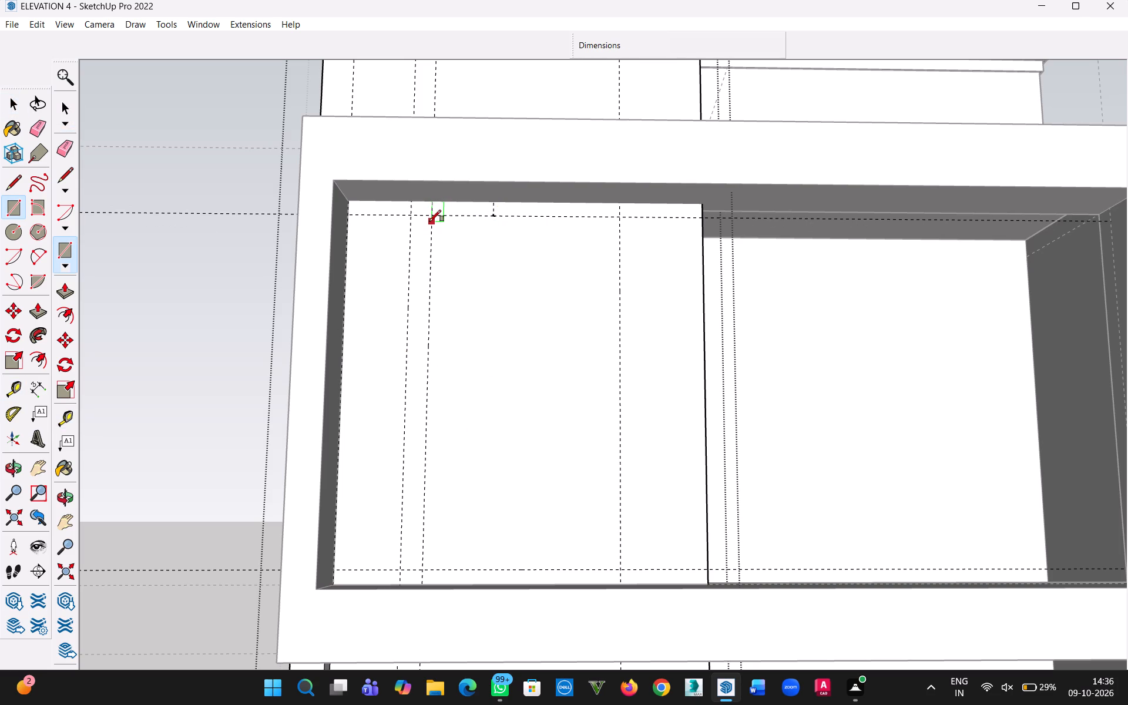
pyautogui.click(432, 216)
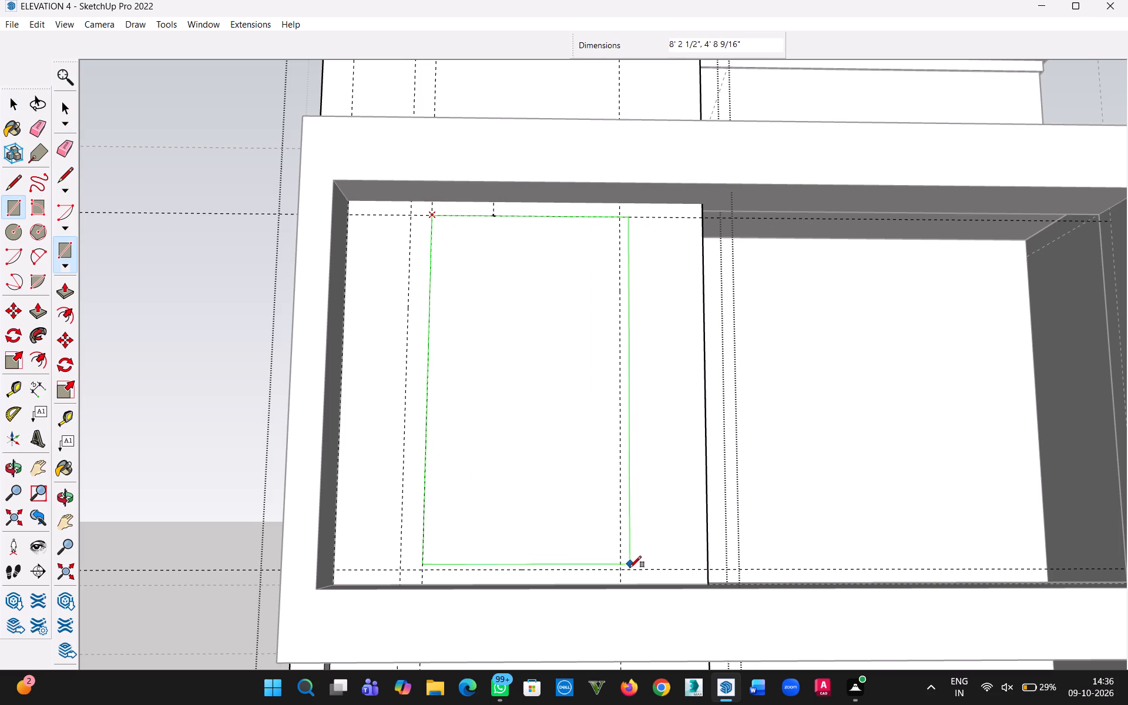
pyautogui.click(620, 566)
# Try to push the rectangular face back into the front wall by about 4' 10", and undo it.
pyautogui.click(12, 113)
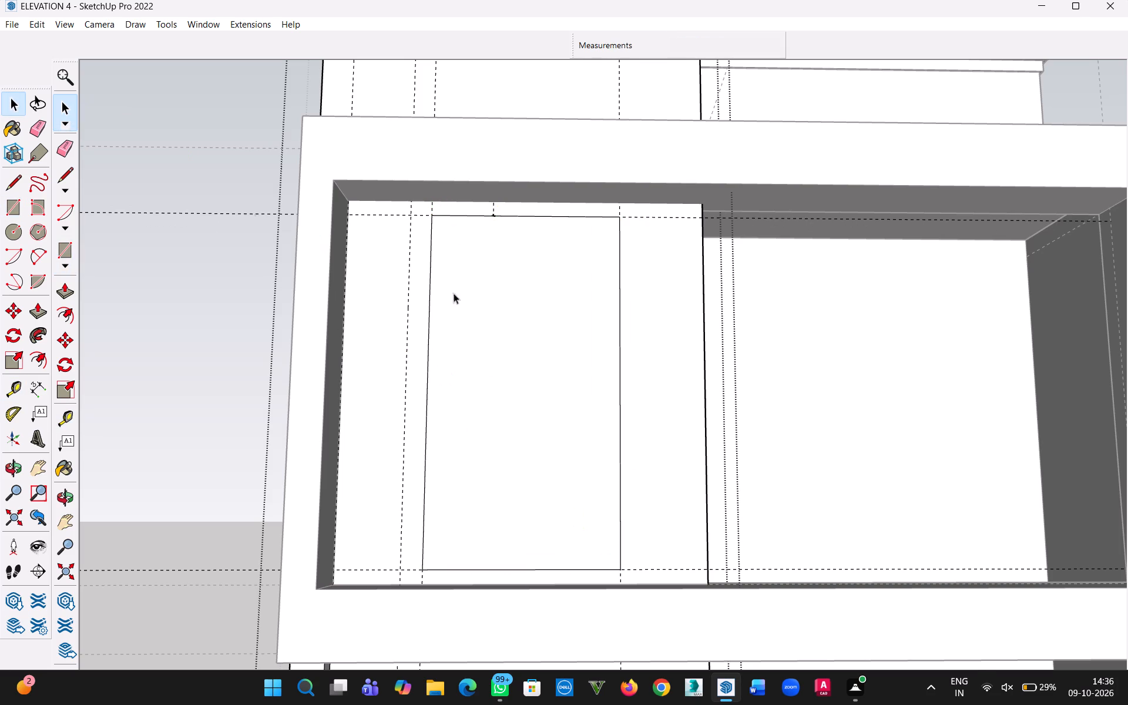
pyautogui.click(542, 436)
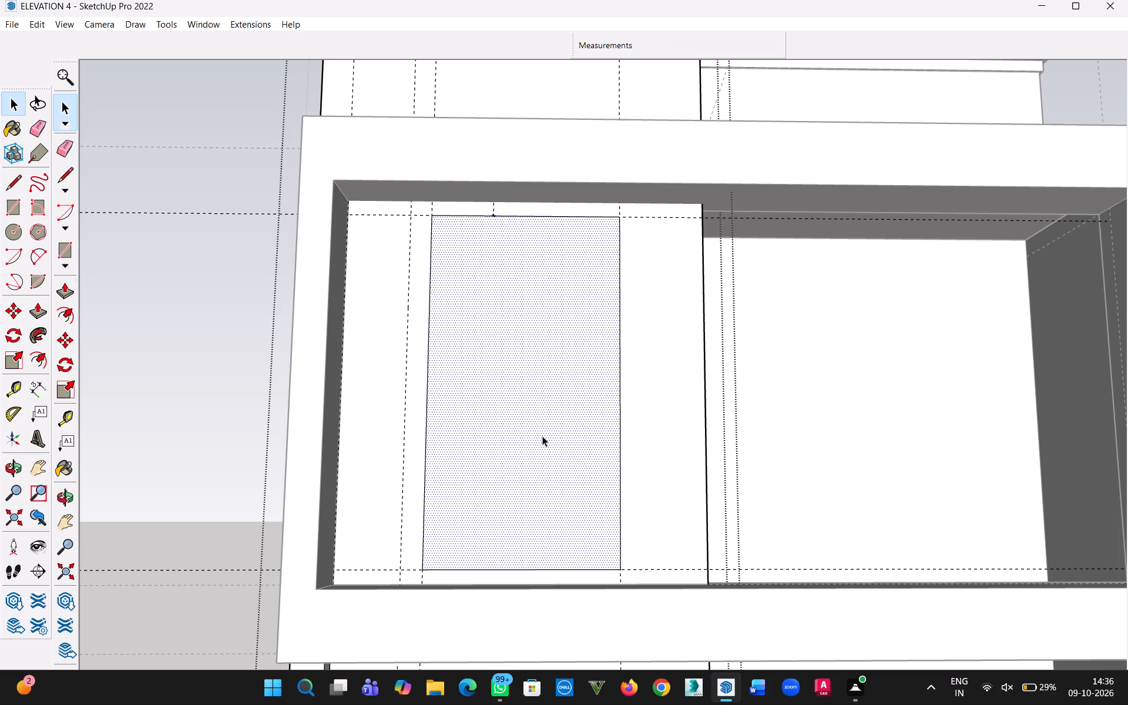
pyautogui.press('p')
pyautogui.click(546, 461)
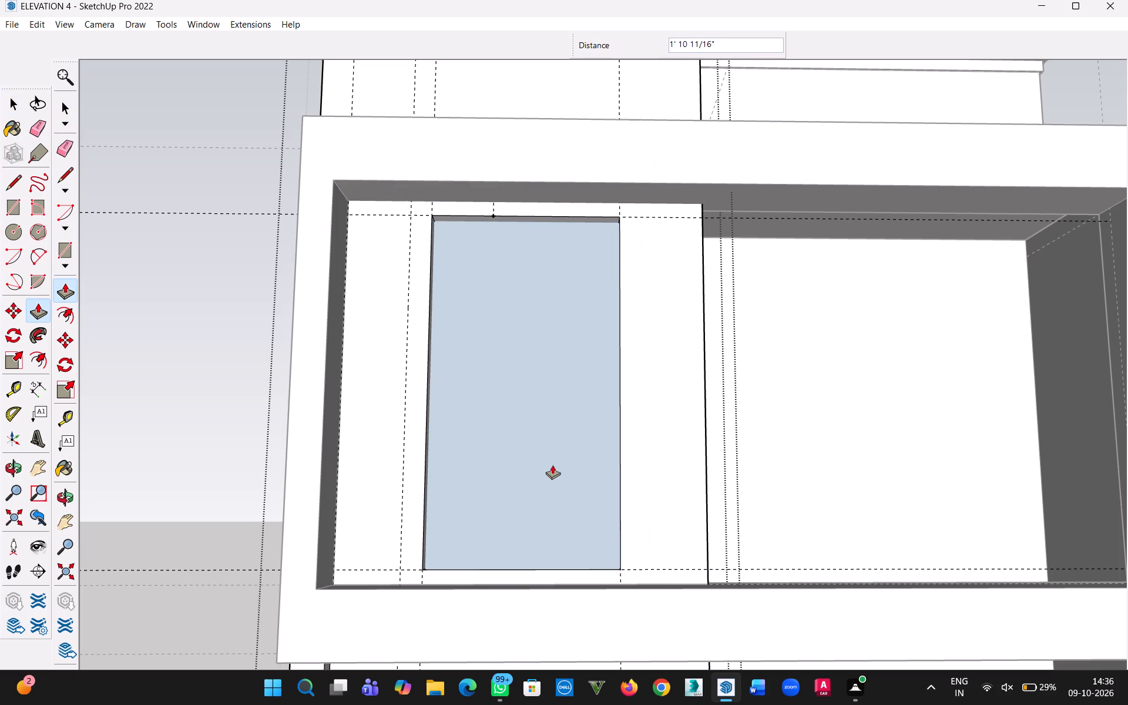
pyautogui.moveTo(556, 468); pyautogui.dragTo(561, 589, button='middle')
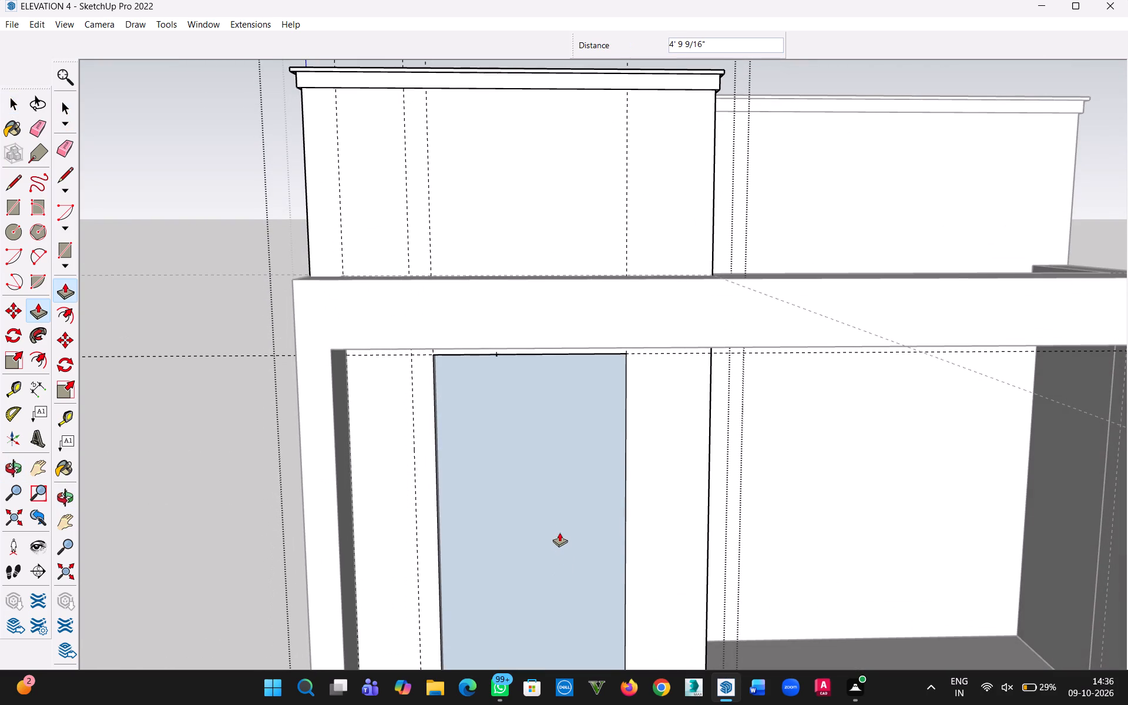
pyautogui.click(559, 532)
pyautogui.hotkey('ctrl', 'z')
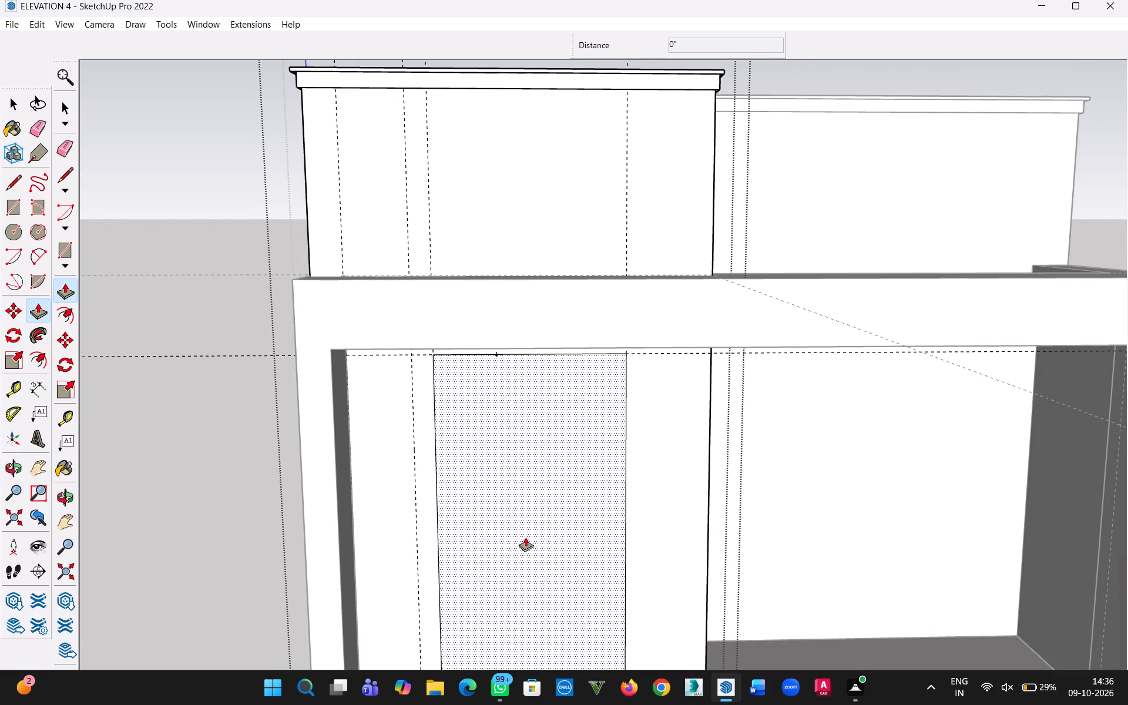
# Push the rectangular face 6" through the front wall to cut the upper-floor opening.
pyautogui.click(525, 537)
pyautogui.click(520, 498)
pyautogui.moveTo(545, 543); pyautogui.dragTo(545, 531, button='middle')
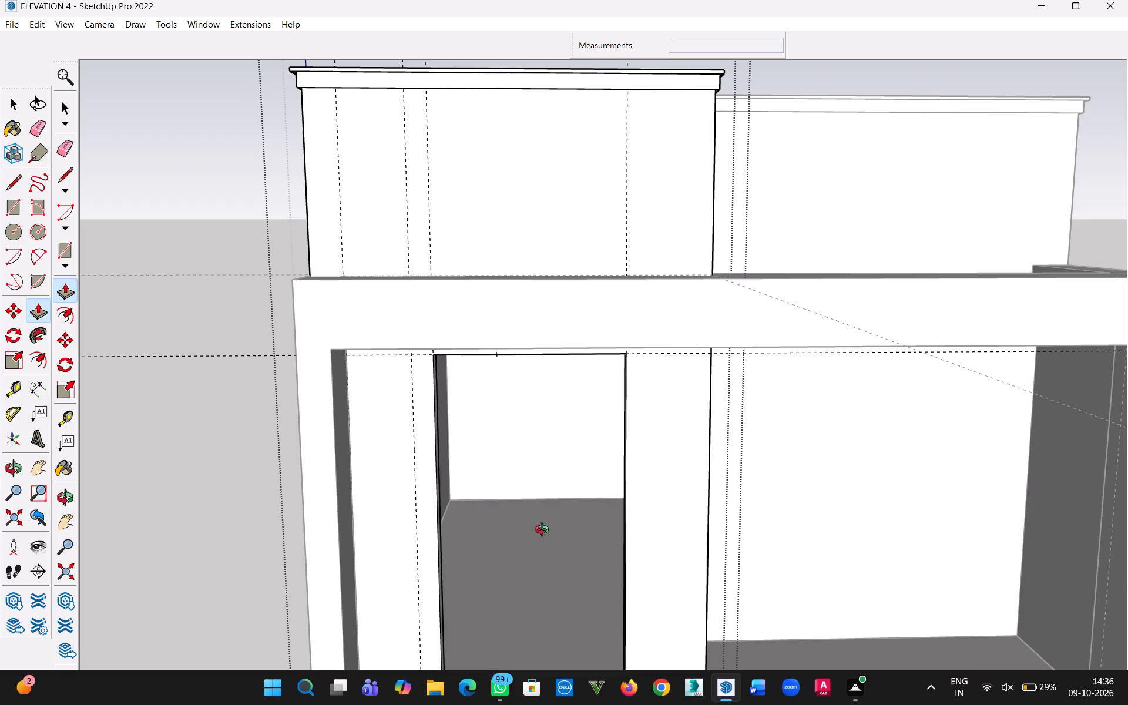
pyautogui.moveTo(545, 531); pyautogui.dragTo(549, 416, button='middle')
pyautogui.scroll(-5, 544, 427)
pyautogui.moveTo(543, 437); pyautogui.dragTo(543, 488, button='middle')
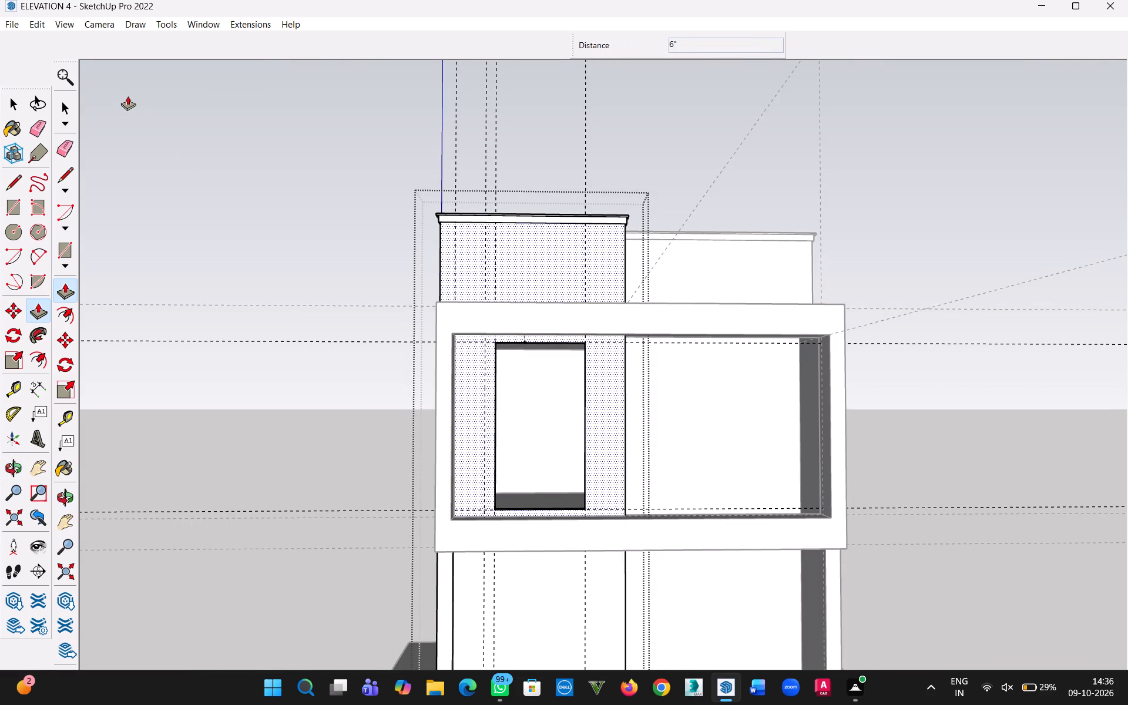
# Save the model.
pyautogui.click(4, 20)
pyautogui.click(52, 92)
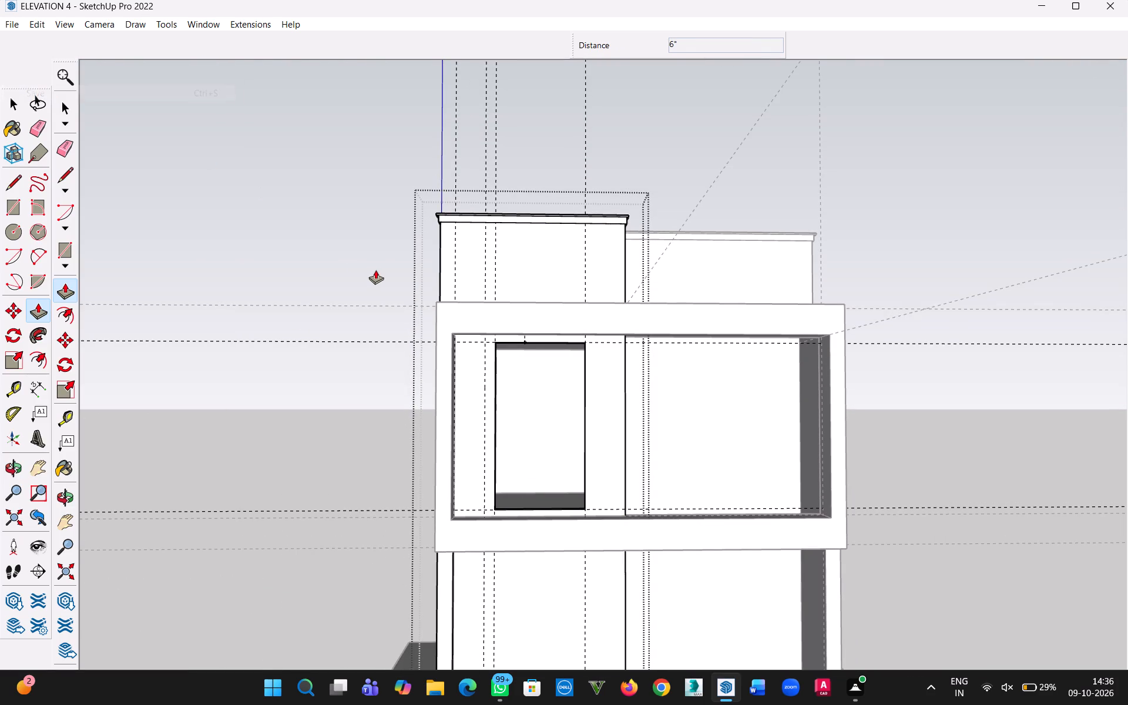
# Exit the wall group and draw a 4' 6" by 8' 4" rectangle covering the newly cut opening.
pyautogui.click(375, 270)
pyautogui.click(11, 102)
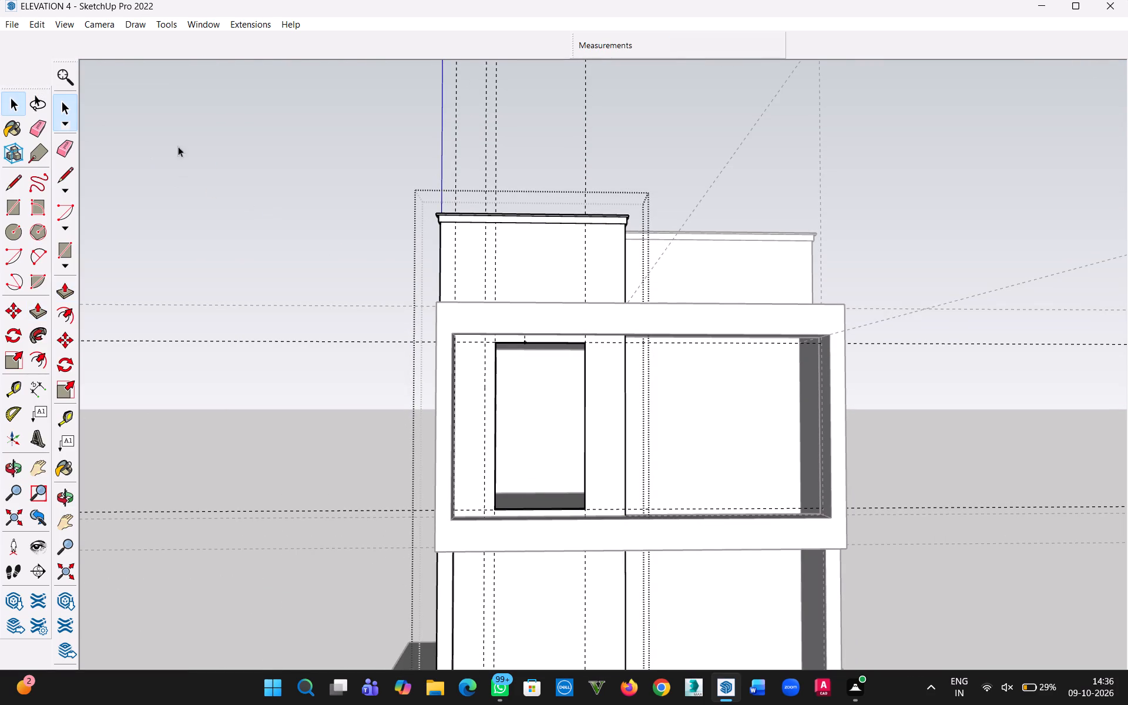
pyautogui.click(273, 170)
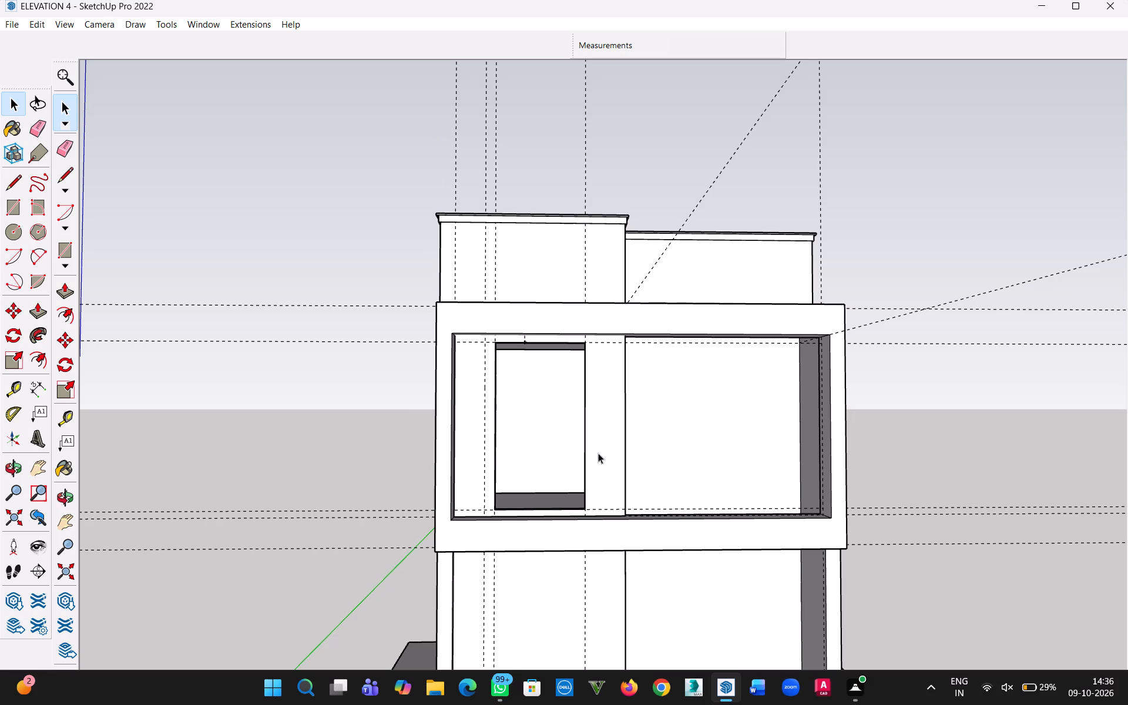
pyautogui.moveTo(591, 452); pyautogui.dragTo(598, 493, button='middle')
pyautogui.scroll(4, 583, 496)
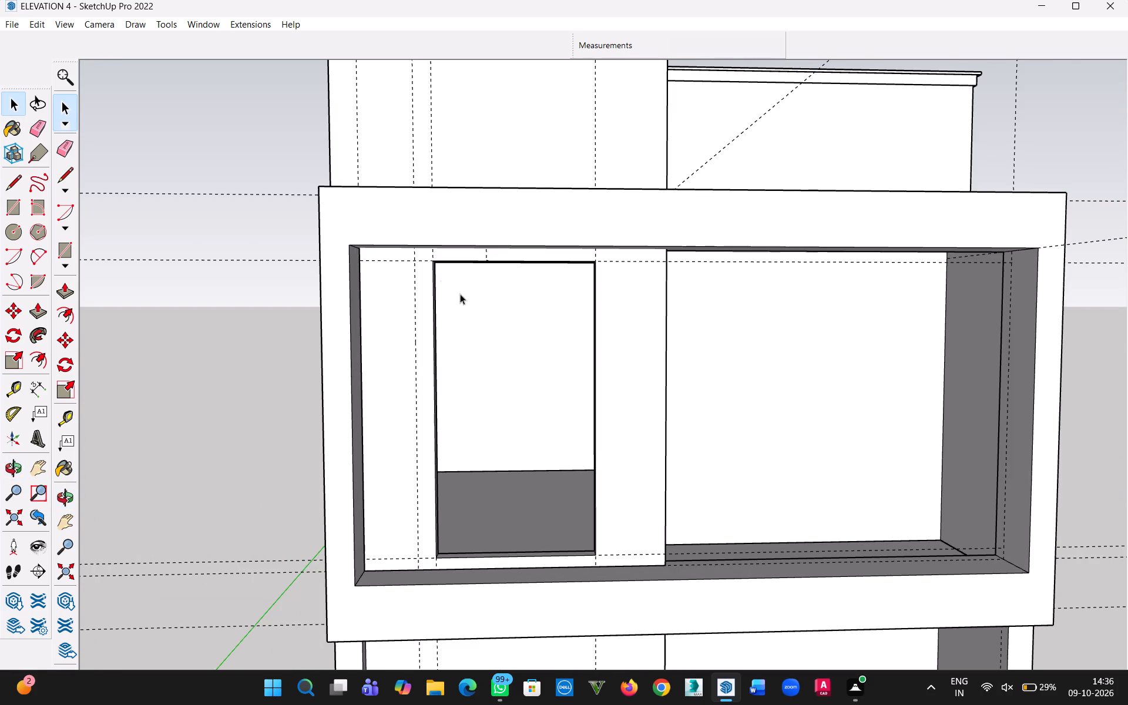
pyautogui.press('r')
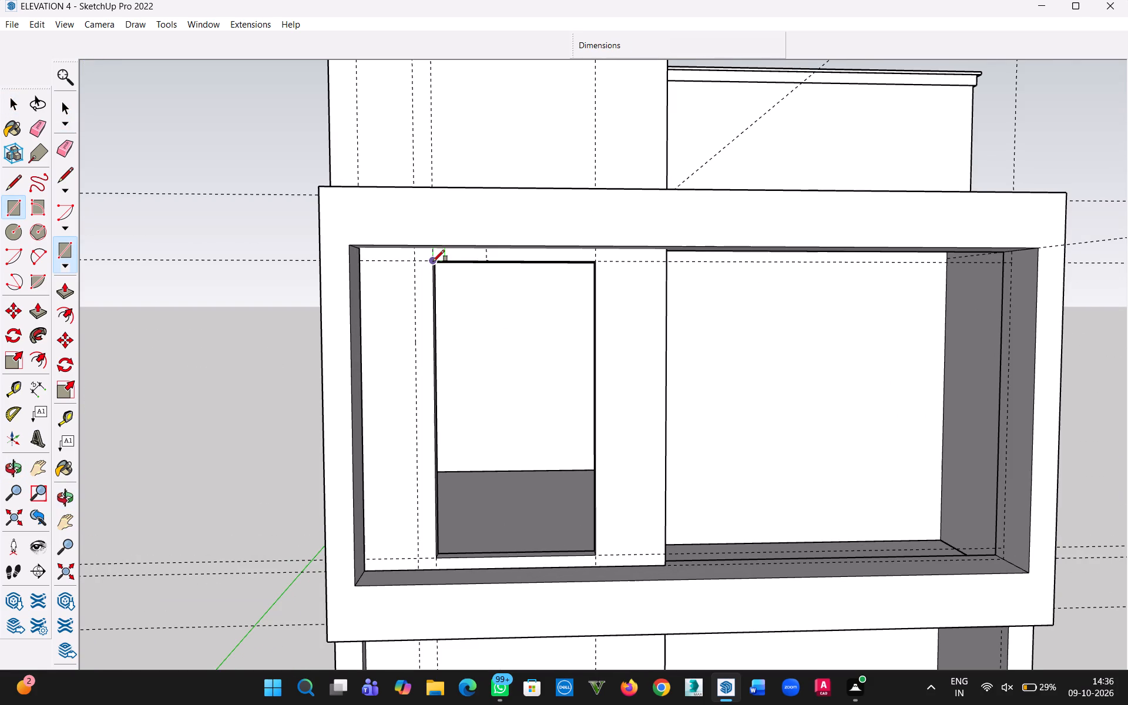
pyautogui.click(433, 261)
pyautogui.click(595, 553)
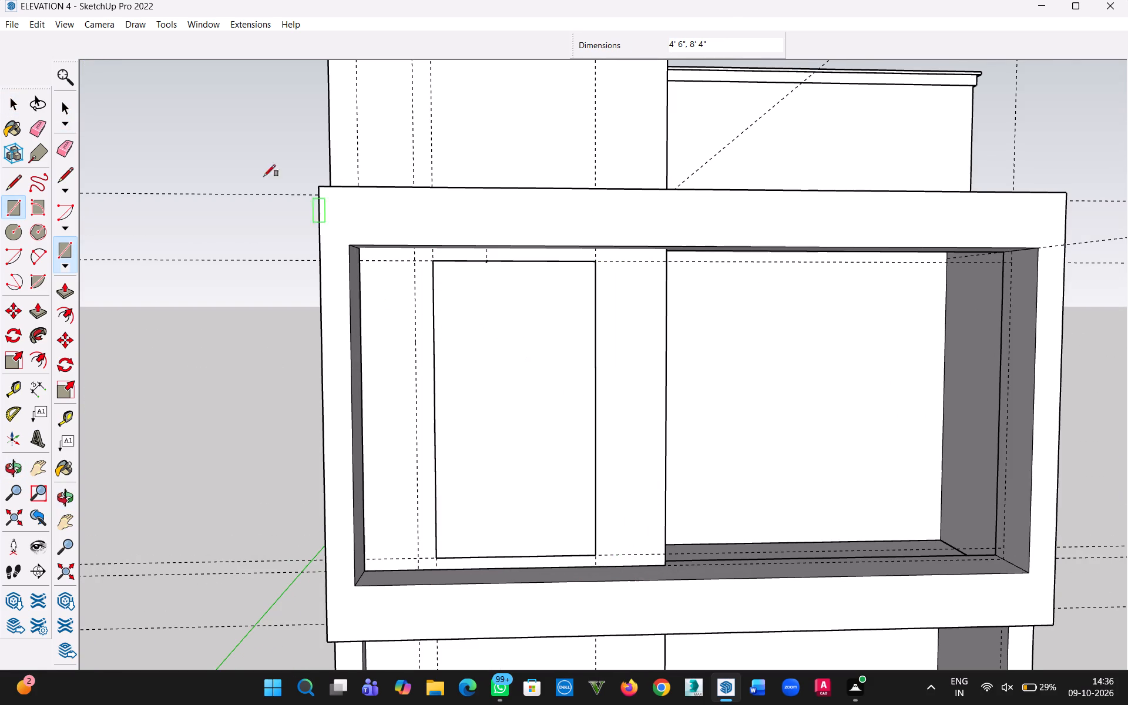
pyautogui.click(9, 107)
pyautogui.click(185, 348)
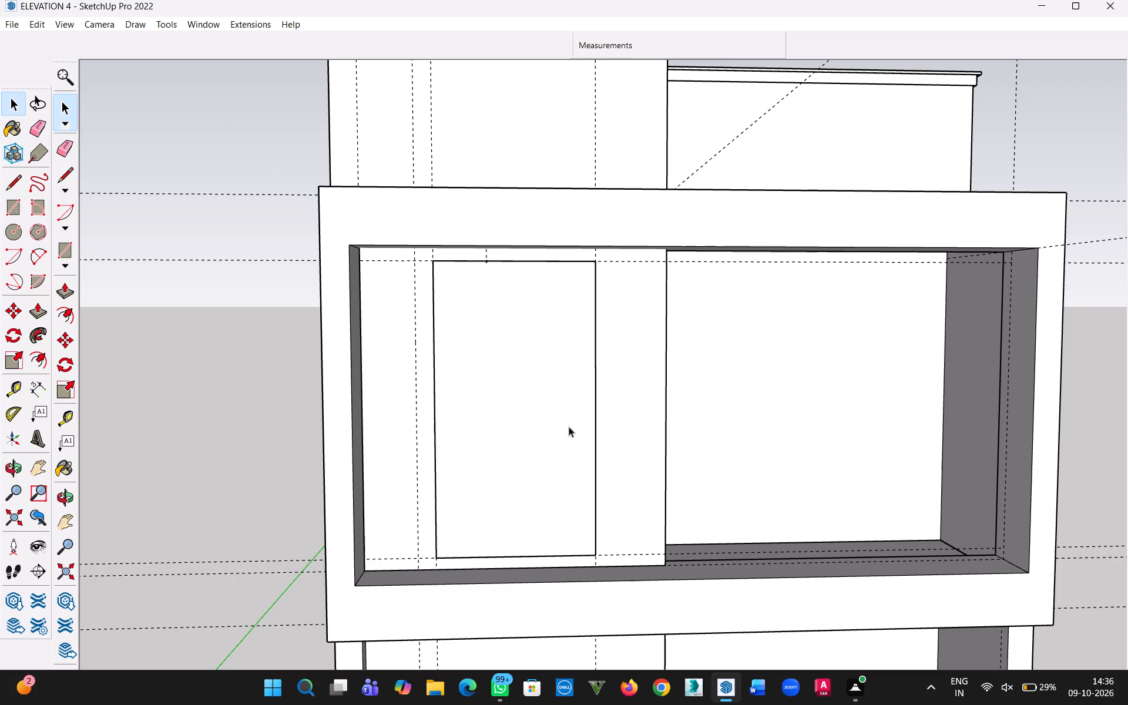
# Make a group from the rectangle's face and edges in the opening.
pyautogui.doubleClick(563, 427)
pyautogui.rightClick(534, 422)
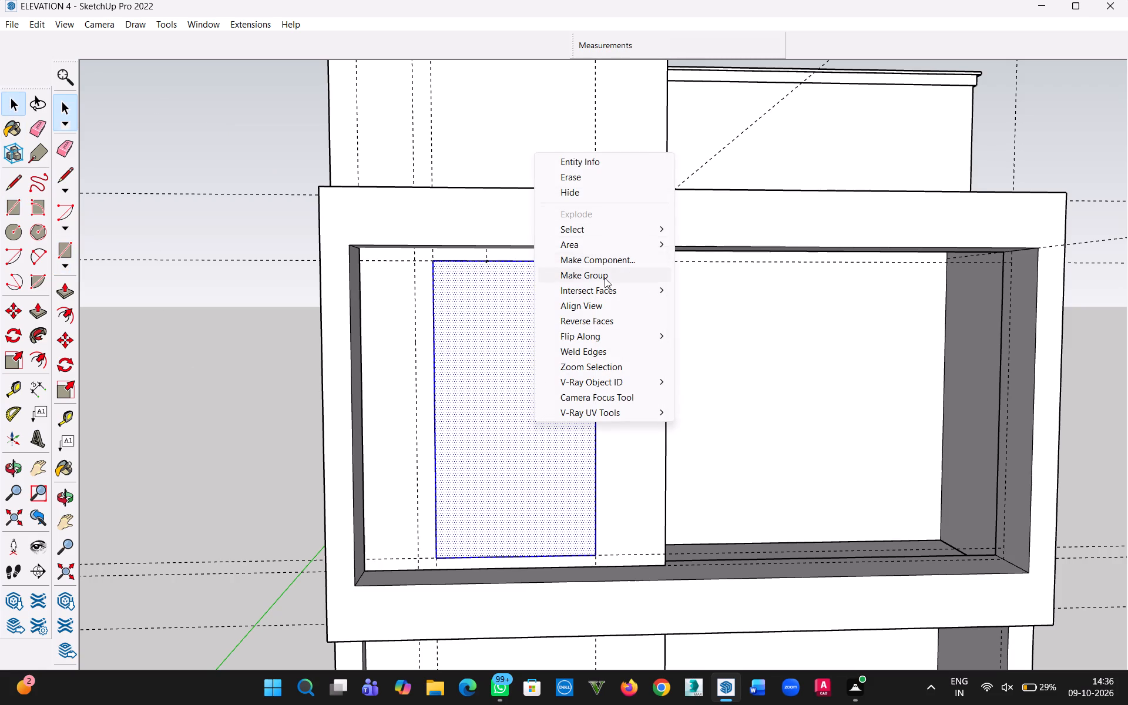
pyautogui.click(605, 278)
# Move the grouped panel sideways along the red axis, out of the opening and clear of the building's left side.
pyautogui.click(496, 381)
pyautogui.press('m')
pyautogui.click(496, 382)
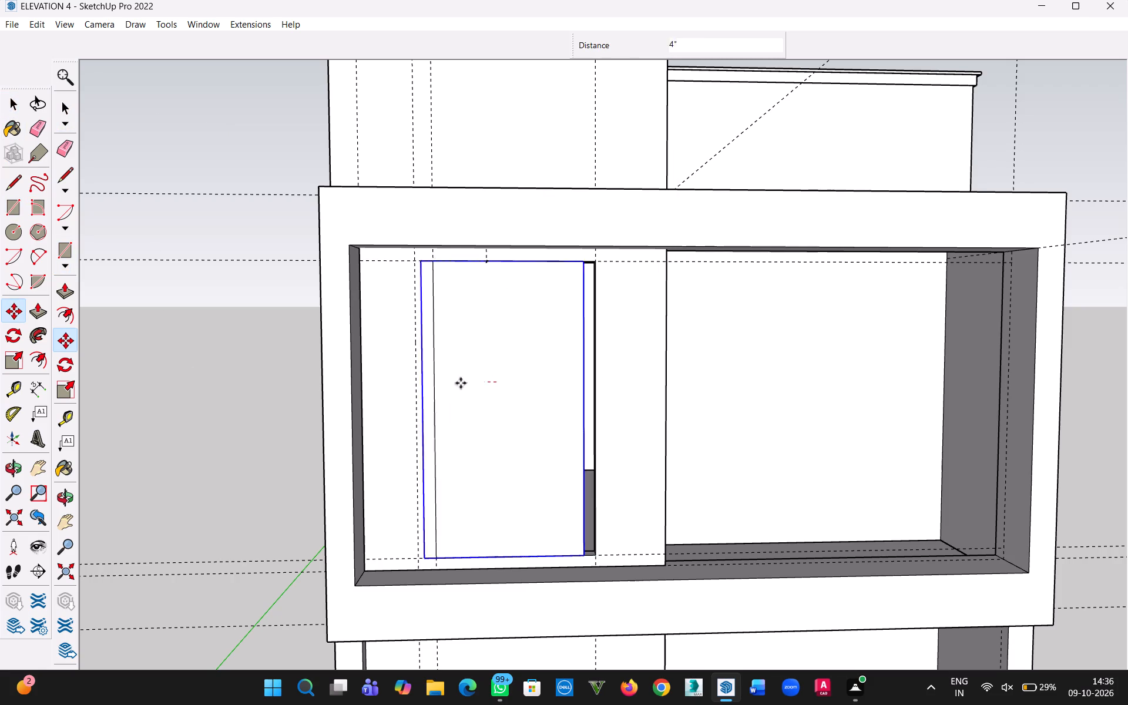
pyautogui.click(196, 384)
pyautogui.scroll(-4, 283, 410)
pyautogui.moveTo(298, 414); pyautogui.dragTo(422, 424, button='middle')
pyautogui.click(21, 103)
pyautogui.click(209, 199)
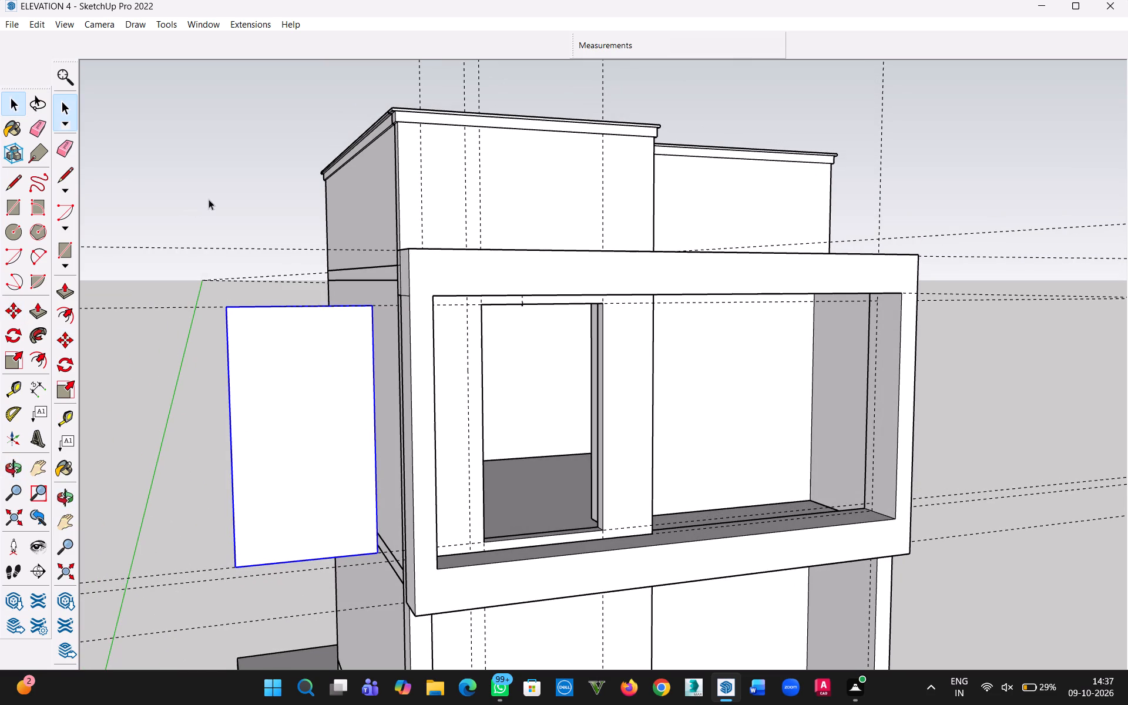
# Delete all guides in the model.
pyautogui.moveTo(327, 285); pyautogui.dragTo(294, 306, button='middle')
pyautogui.click(42, 29)
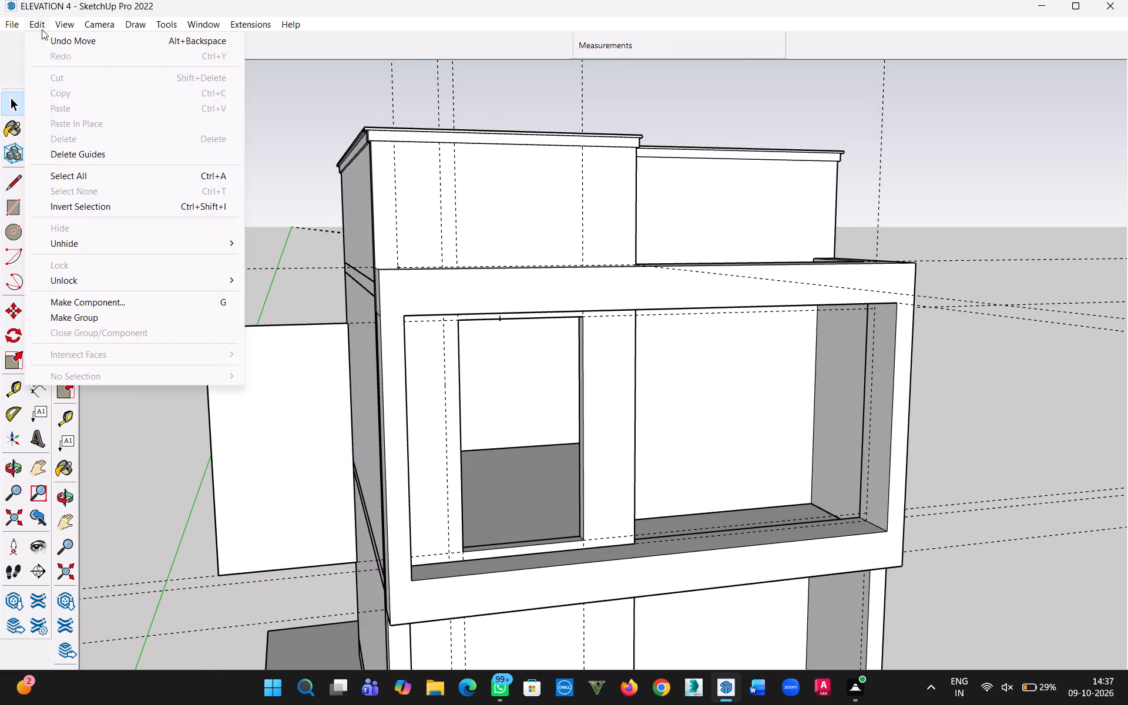
pyautogui.click(104, 156)
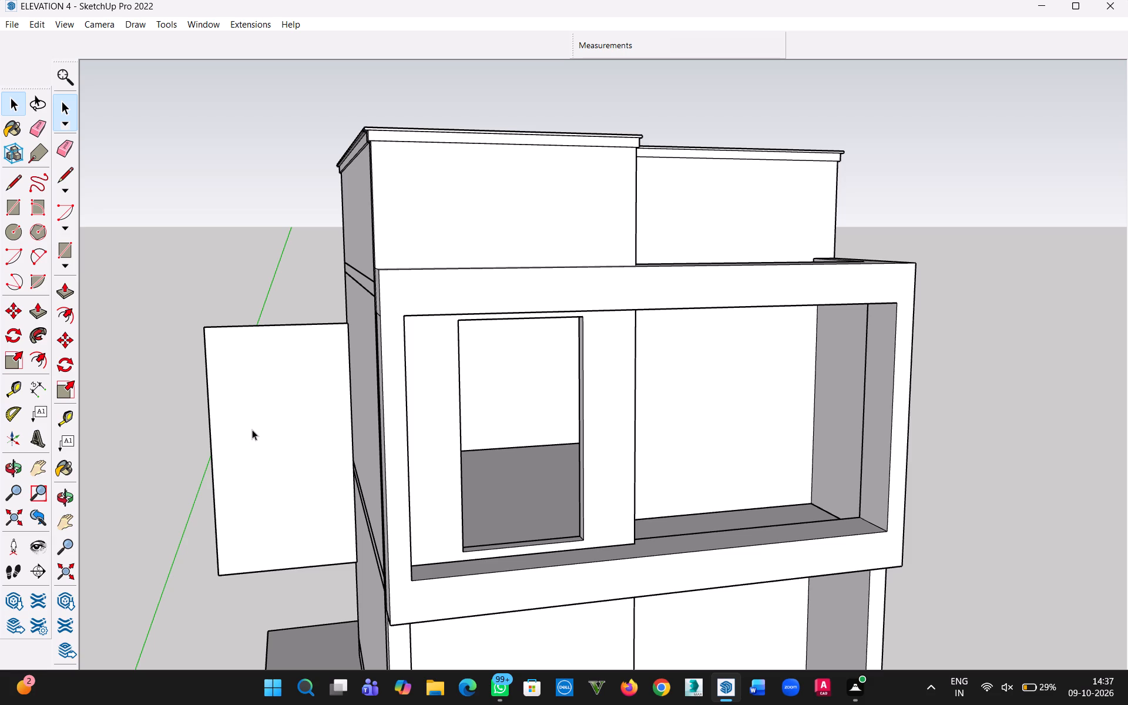
# Inside the detached panel group, offset the face outline 2" inward to form a frame border, and exit the group.
pyautogui.scroll(3, 255, 395)
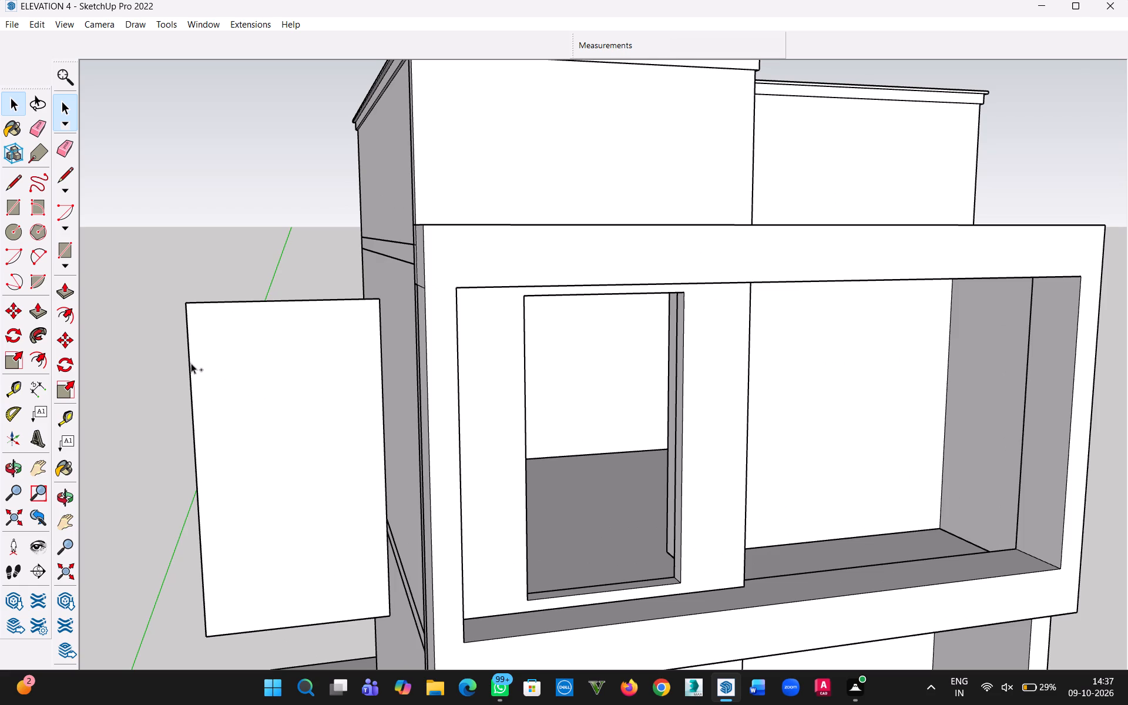
pyautogui.click(290, 377)
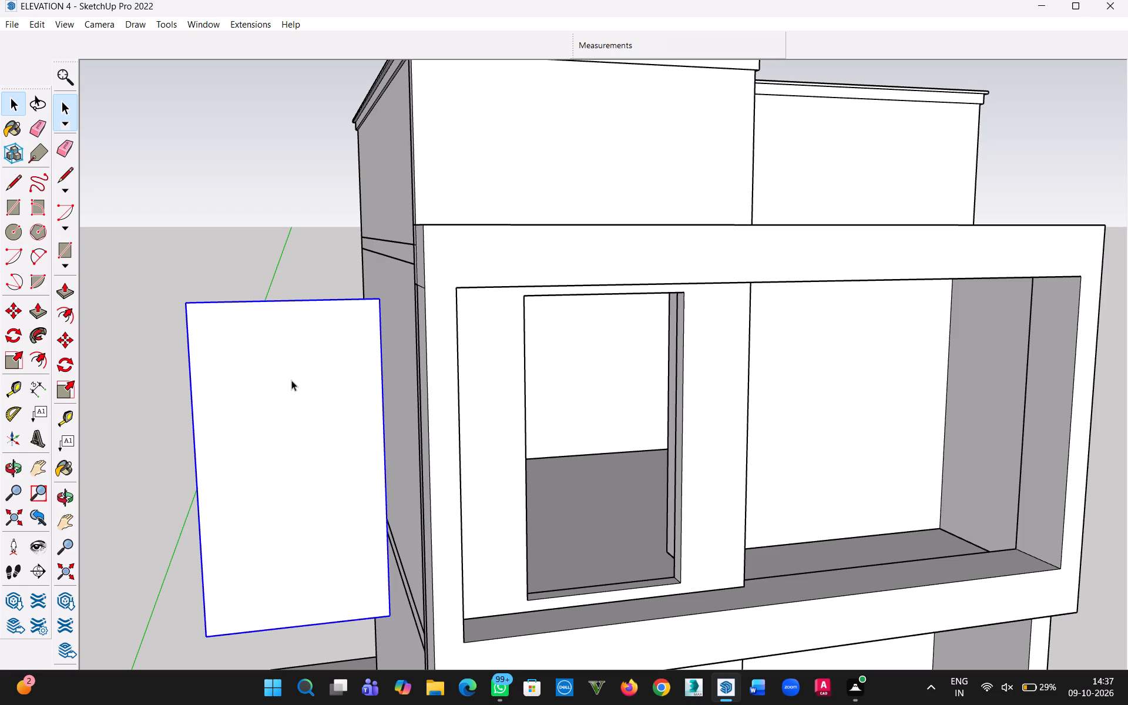
pyautogui.doubleClick(295, 397)
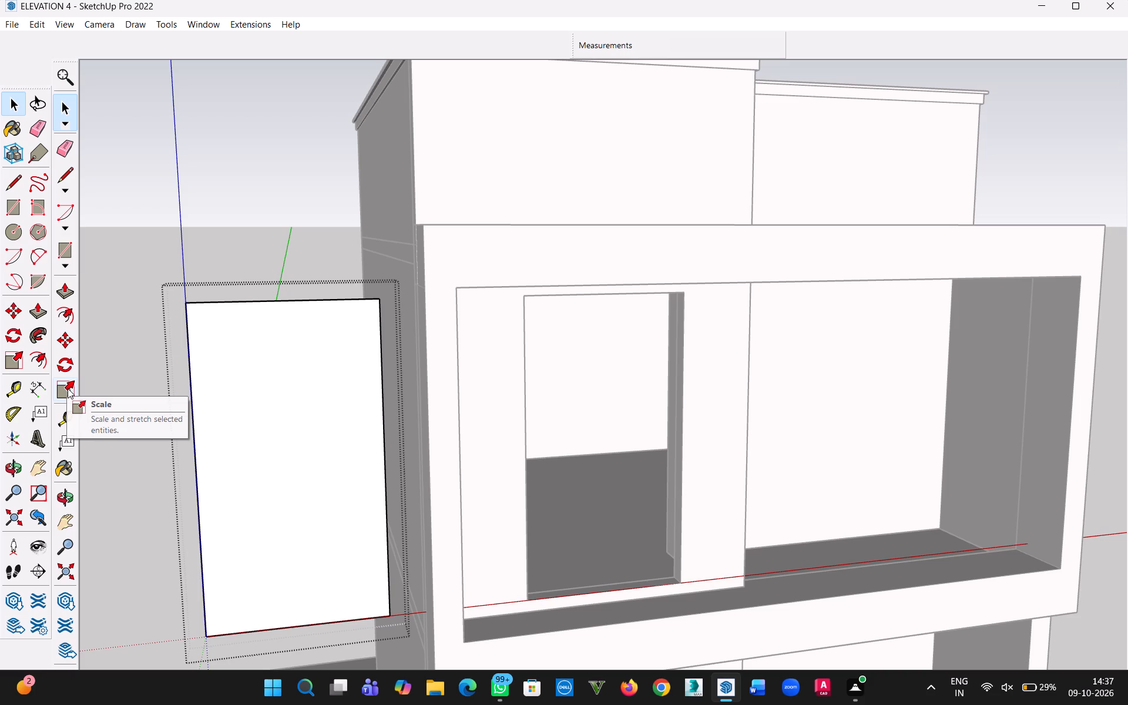
pyautogui.click(36, 353)
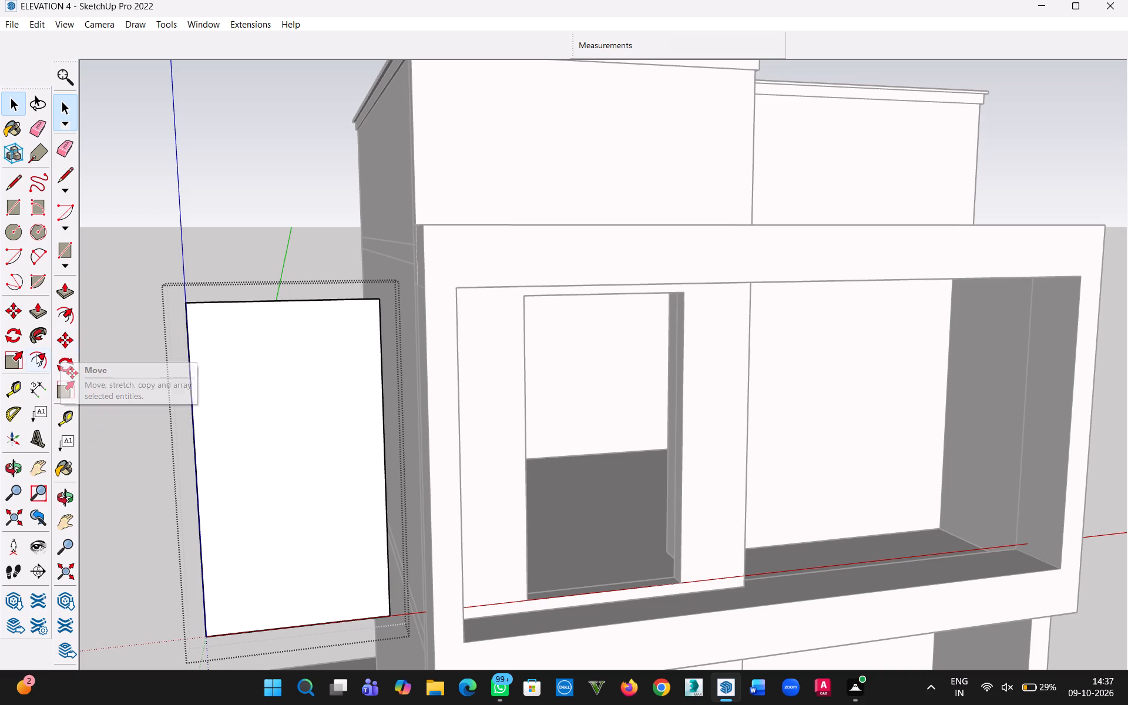
pyautogui.click(207, 362)
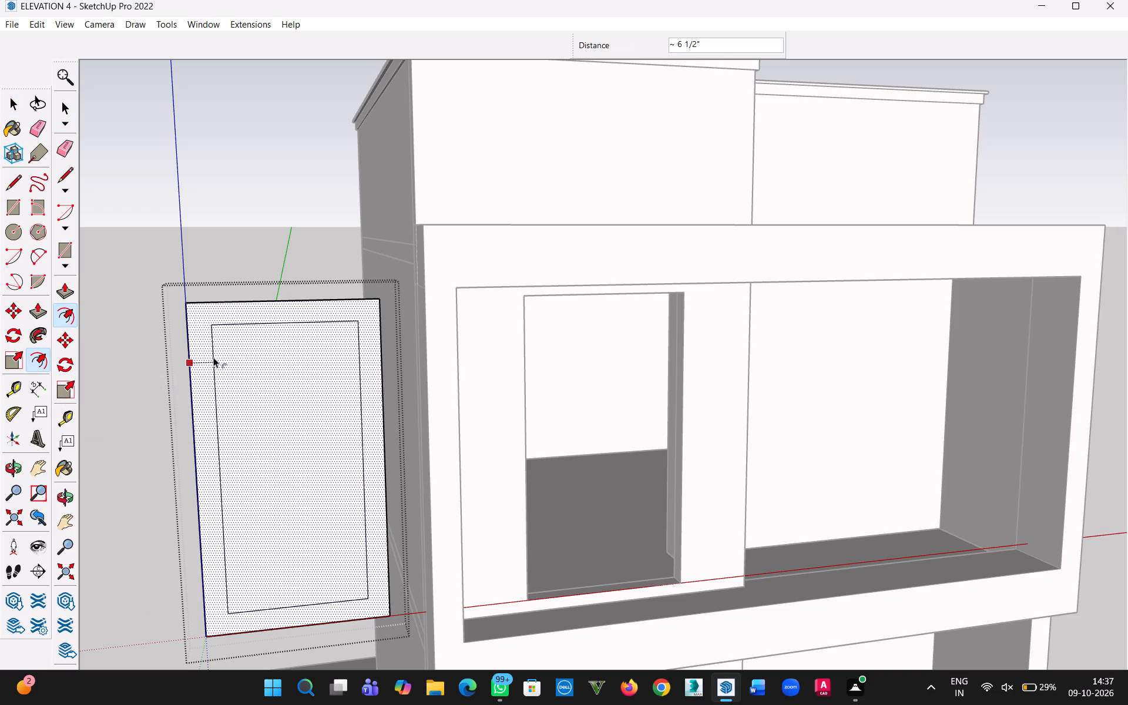
pyautogui.write('2"')
pyautogui.press('Return')
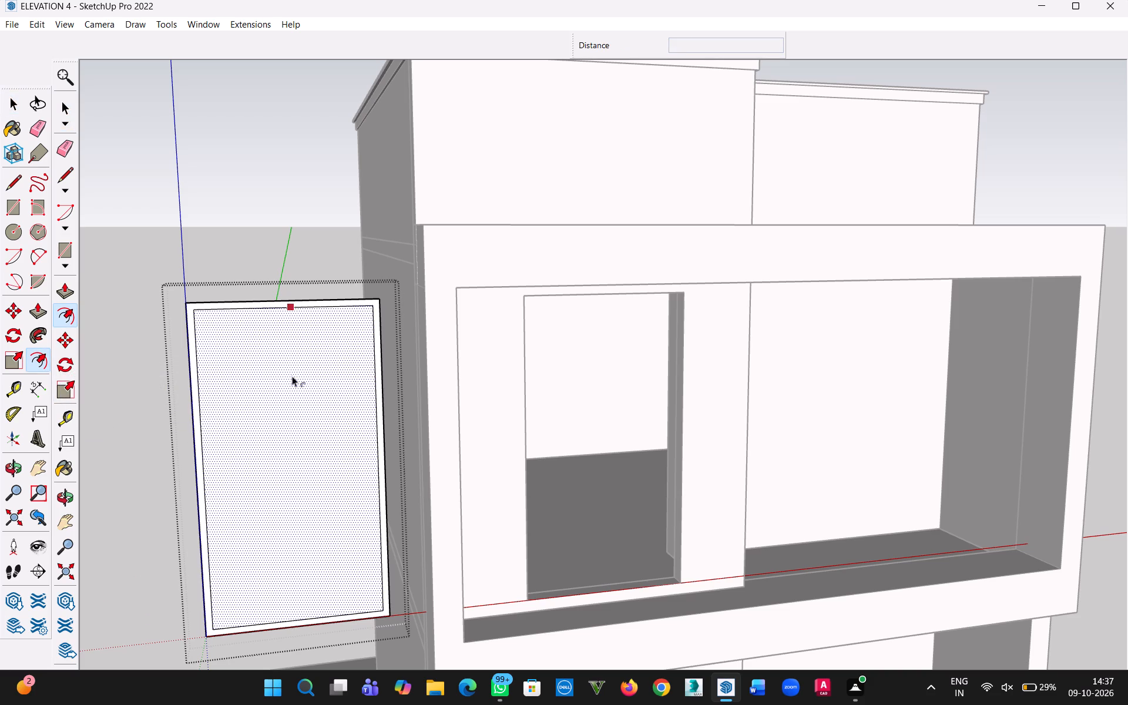
pyautogui.click(17, 106)
pyautogui.click(273, 220)
# Inside the panel group, copy the inner outline's left vertical edge 4' 2" onto its right edge, divided into 4 equal spaces.
pyautogui.moveTo(303, 383); pyautogui.dragTo(287, 313, button='middle')
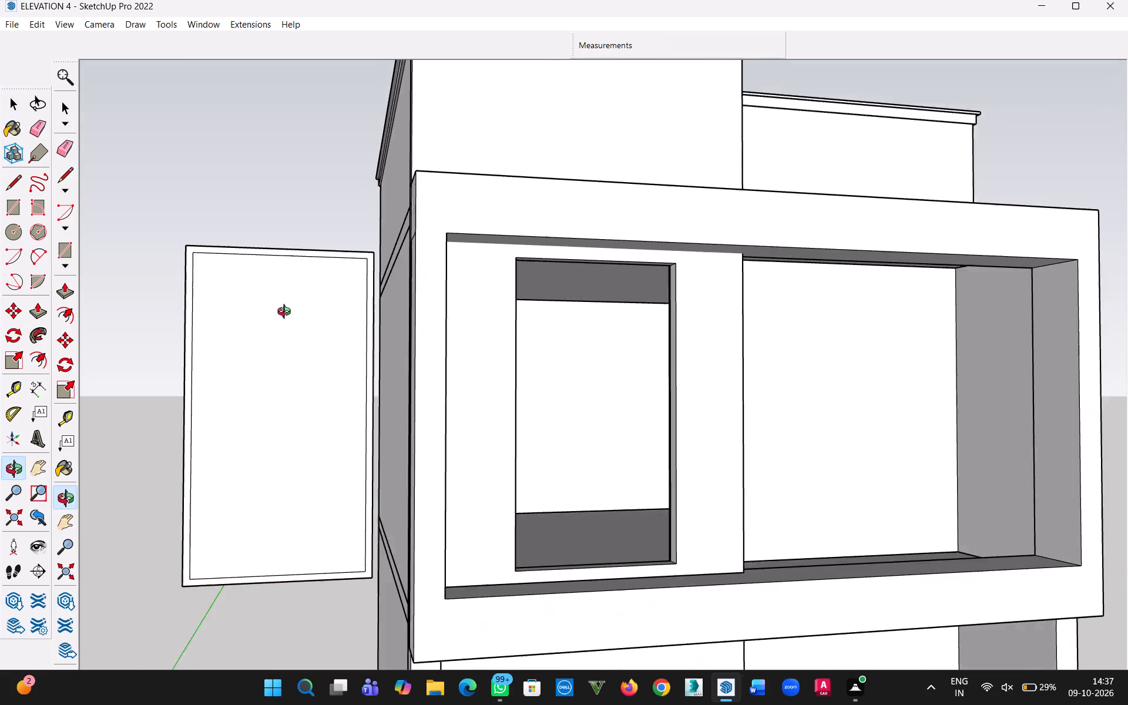
pyautogui.moveTo(287, 313); pyautogui.dragTo(287, 305, button='middle')
pyautogui.scroll(3, 273, 311)
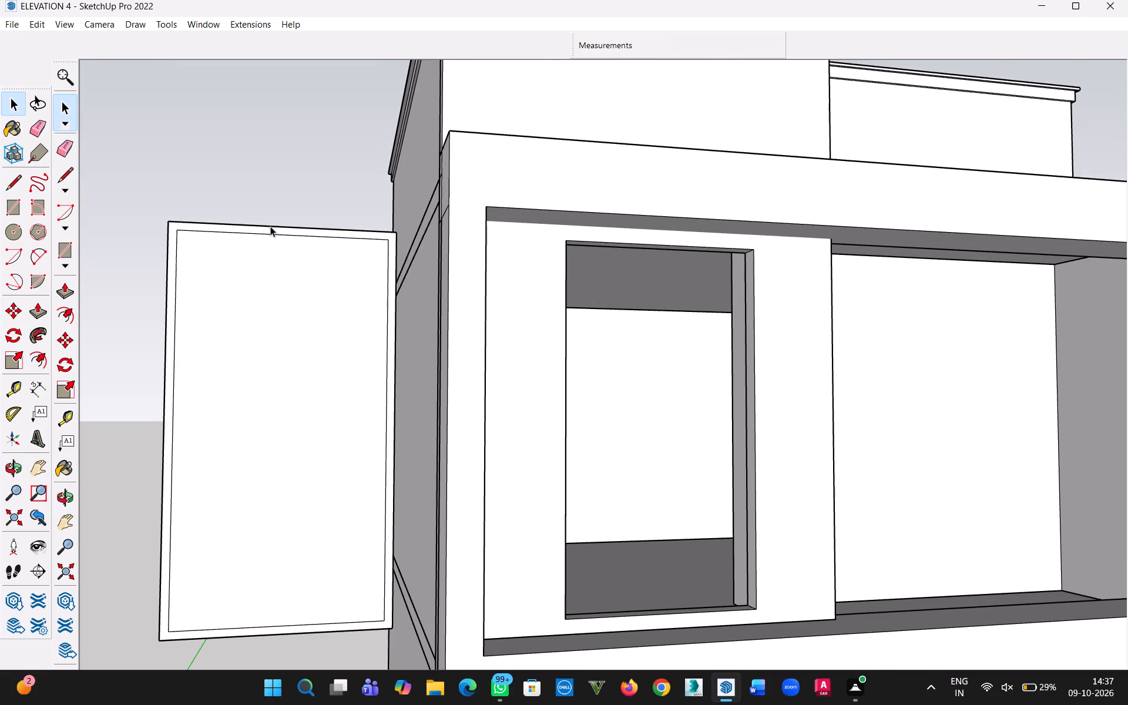
pyautogui.click(270, 226)
pyautogui.scroll(-3, 282, 308)
pyautogui.doubleClick(280, 332)
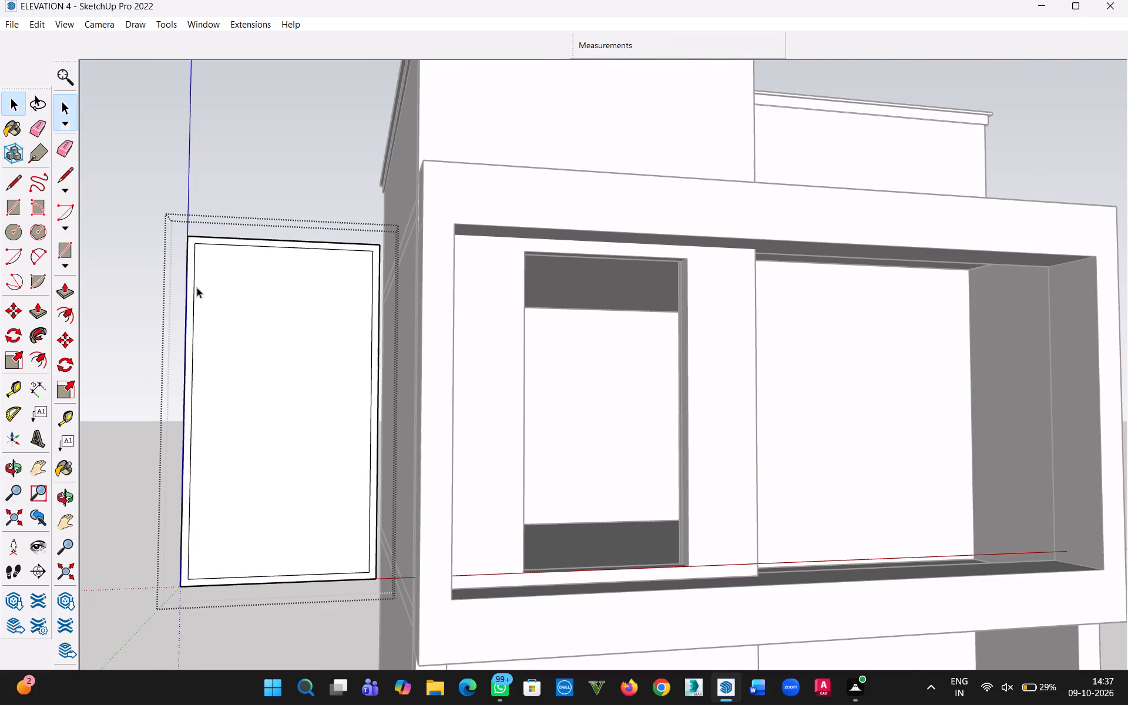
pyautogui.click(194, 288)
pyautogui.press('m')
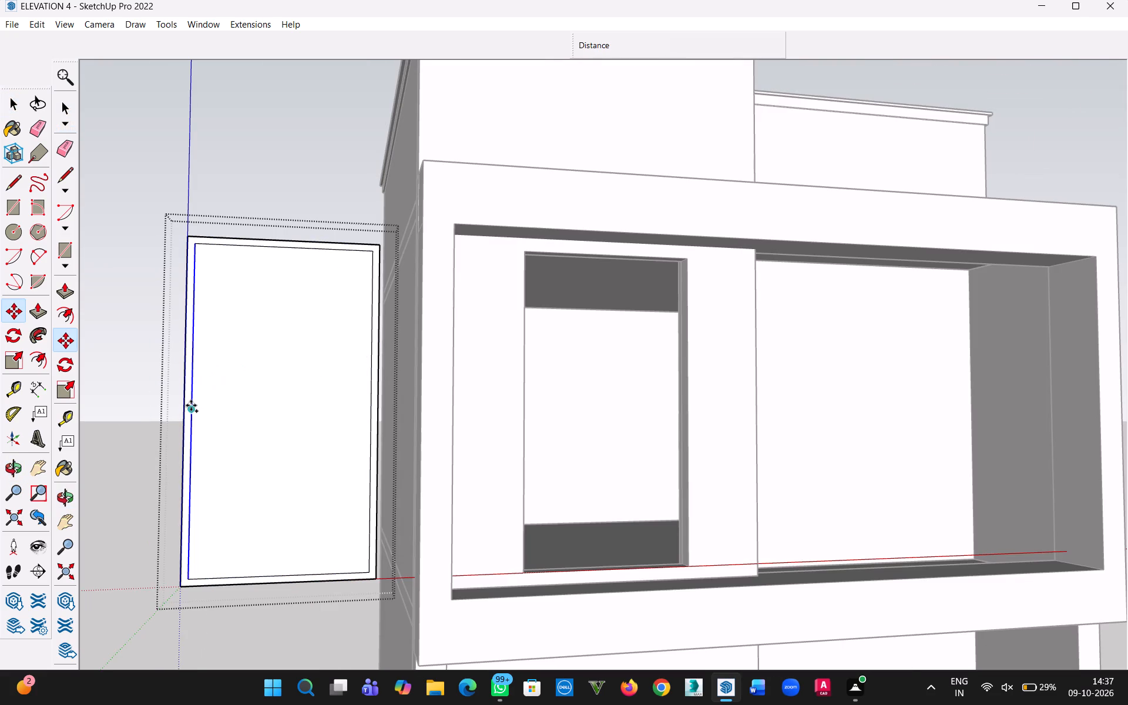
pyautogui.click(191, 406)
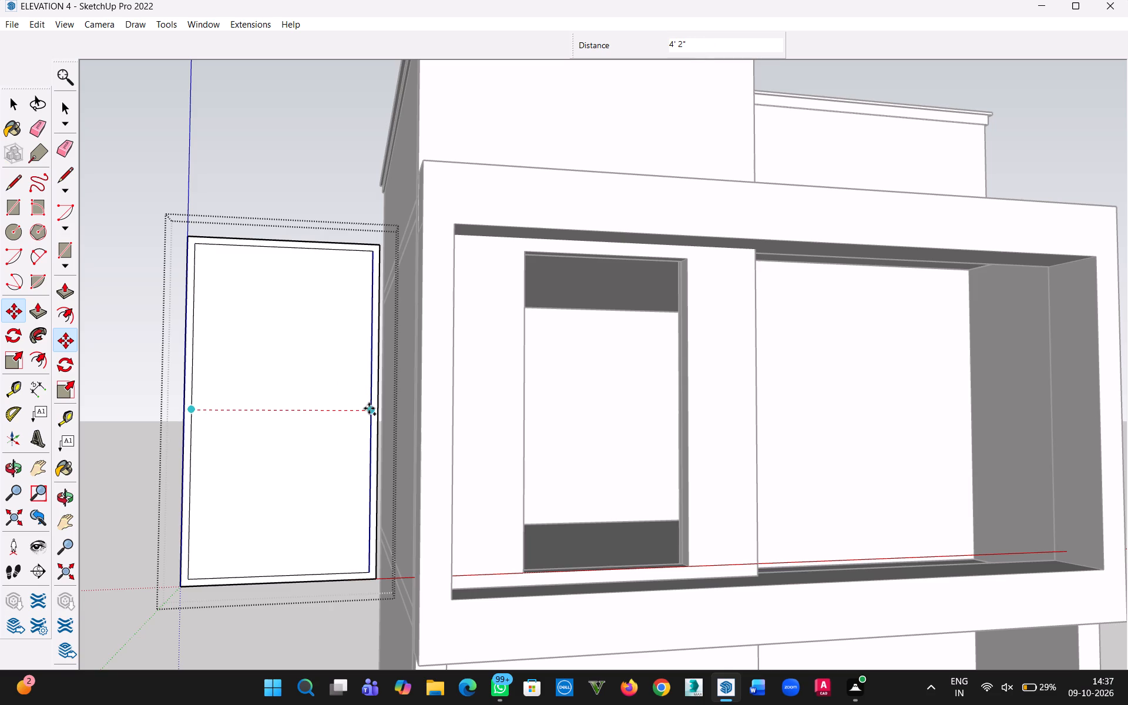
pyautogui.click(366, 411)
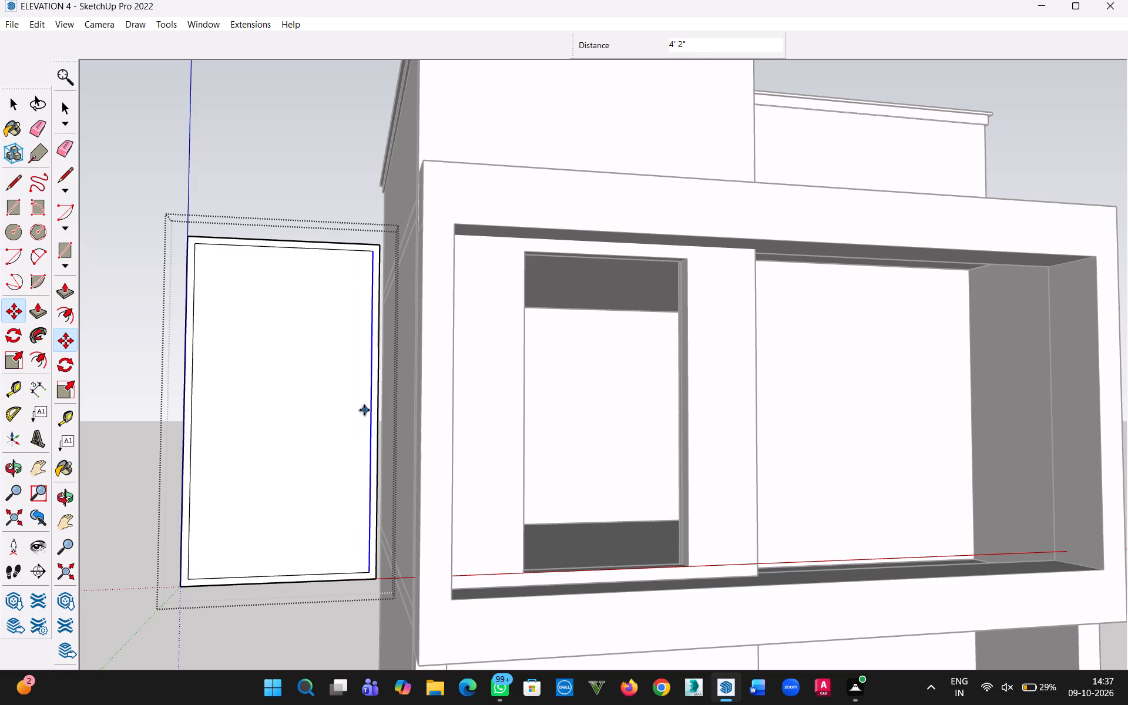
pyautogui.press('/')
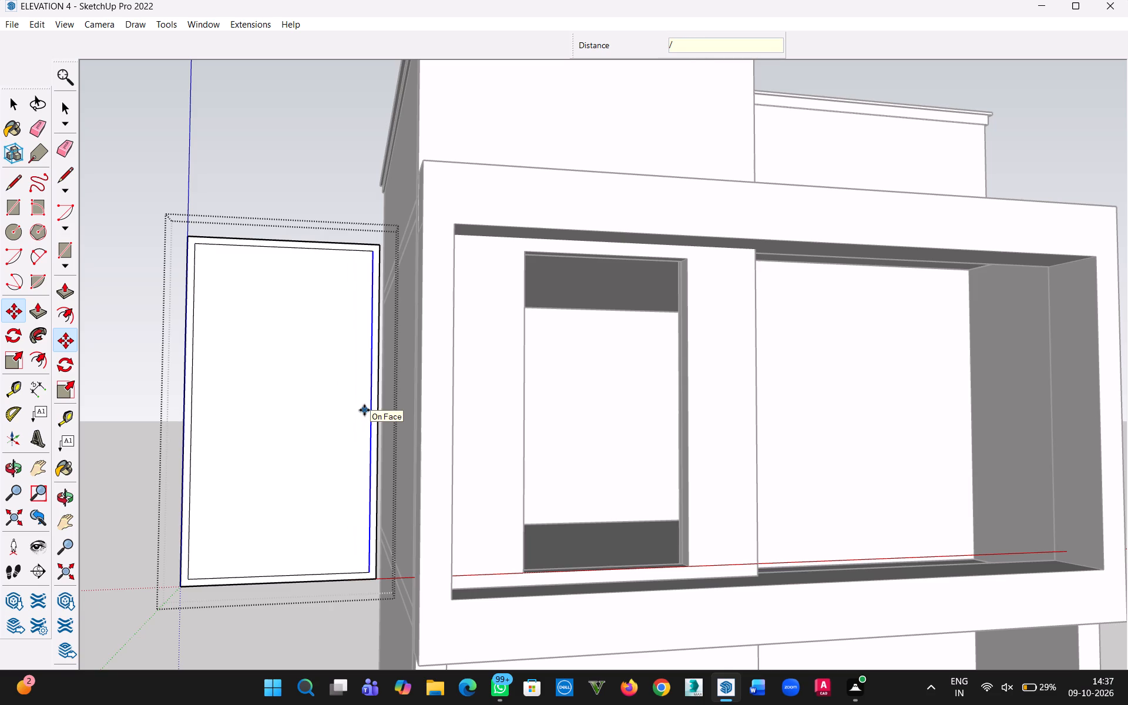
pyautogui.press('4')
pyautogui.press('Return')
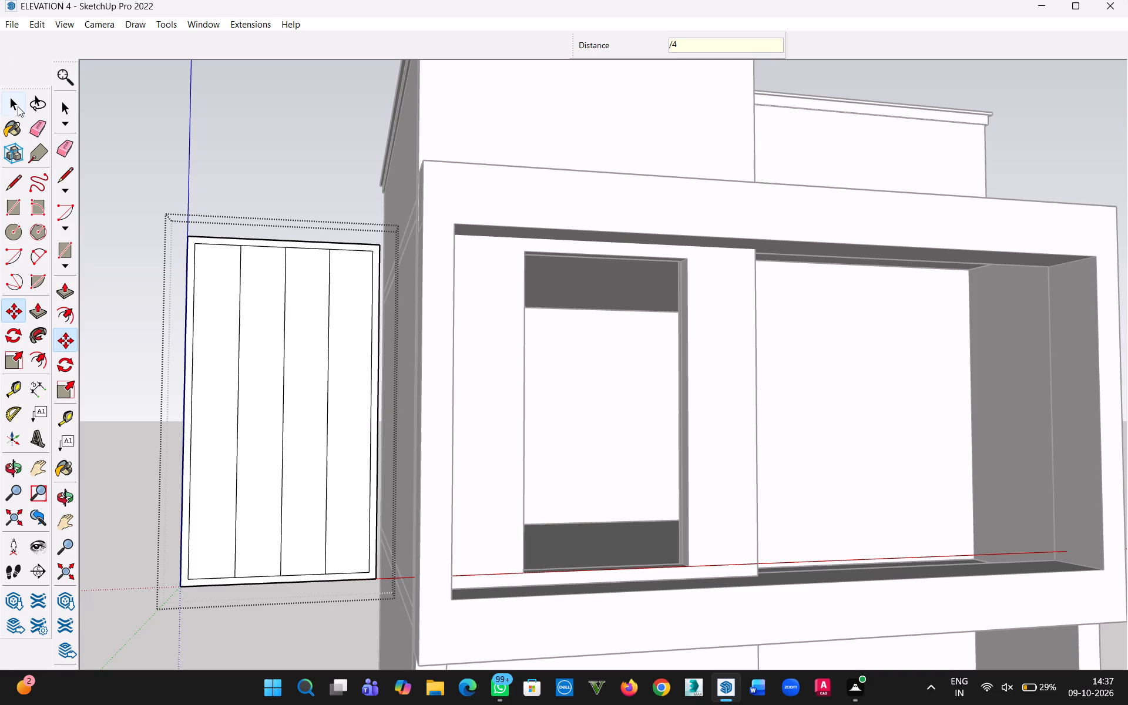
pyautogui.click(17, 109)
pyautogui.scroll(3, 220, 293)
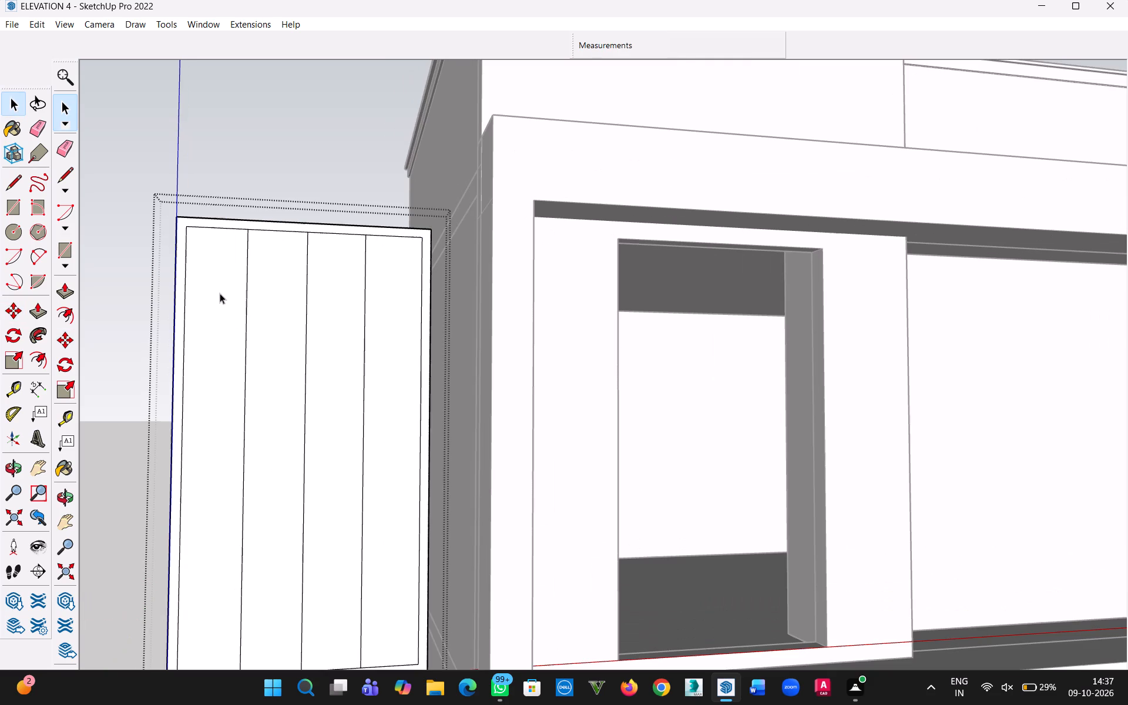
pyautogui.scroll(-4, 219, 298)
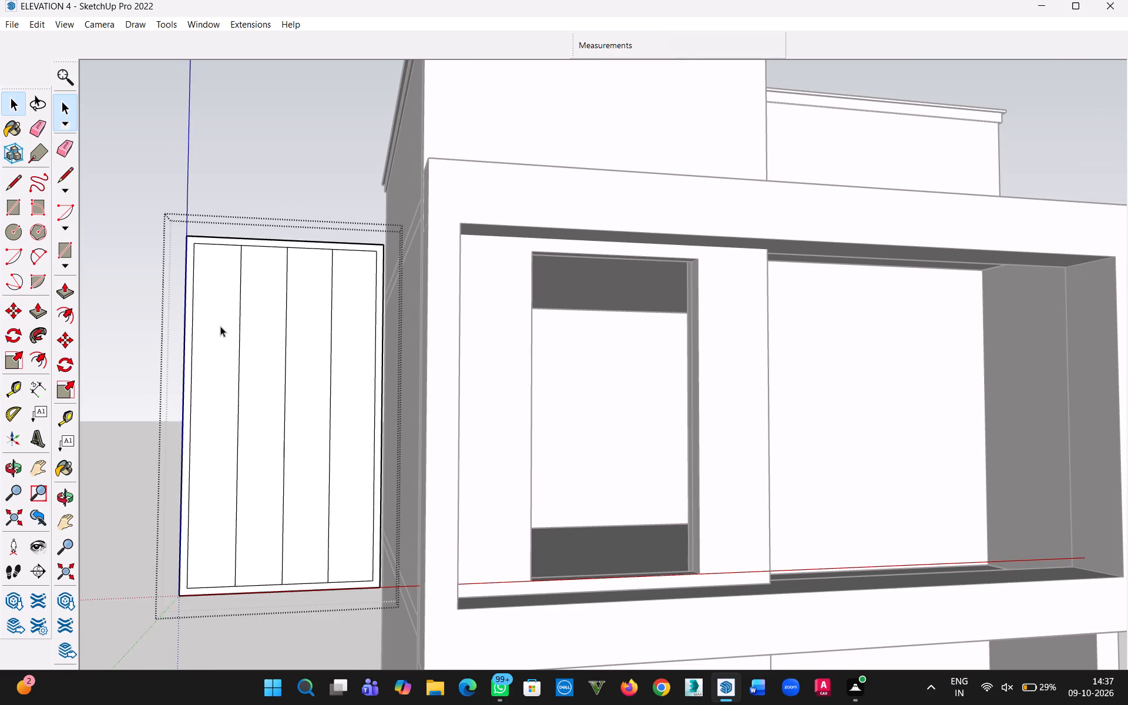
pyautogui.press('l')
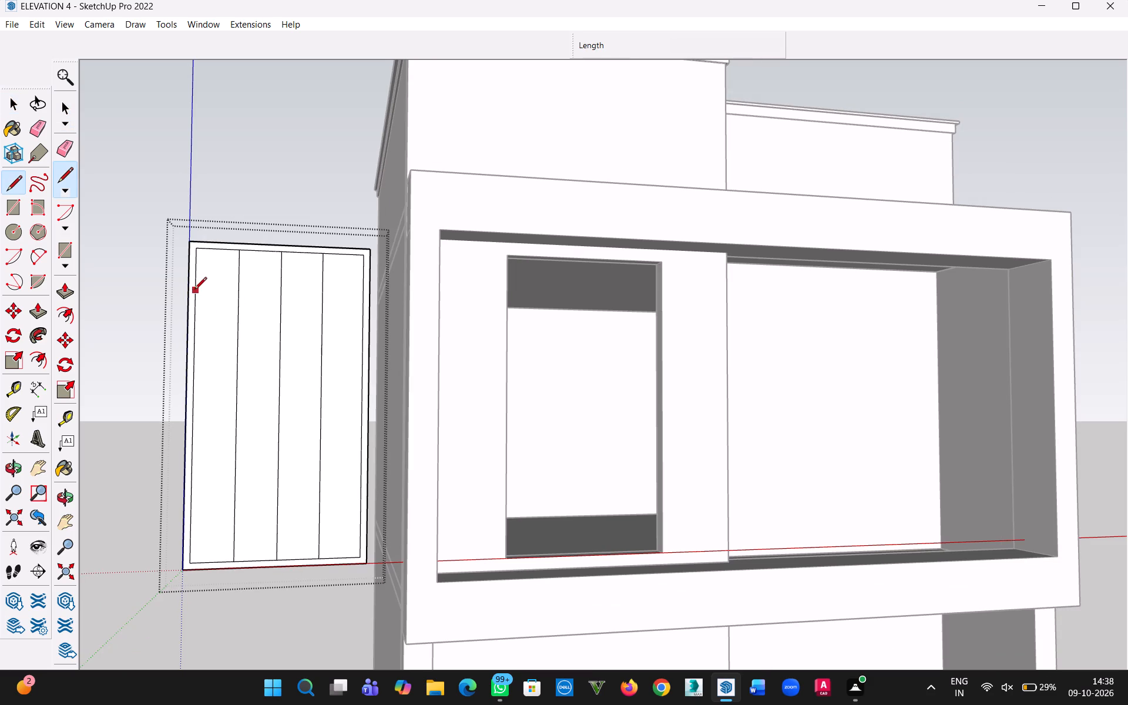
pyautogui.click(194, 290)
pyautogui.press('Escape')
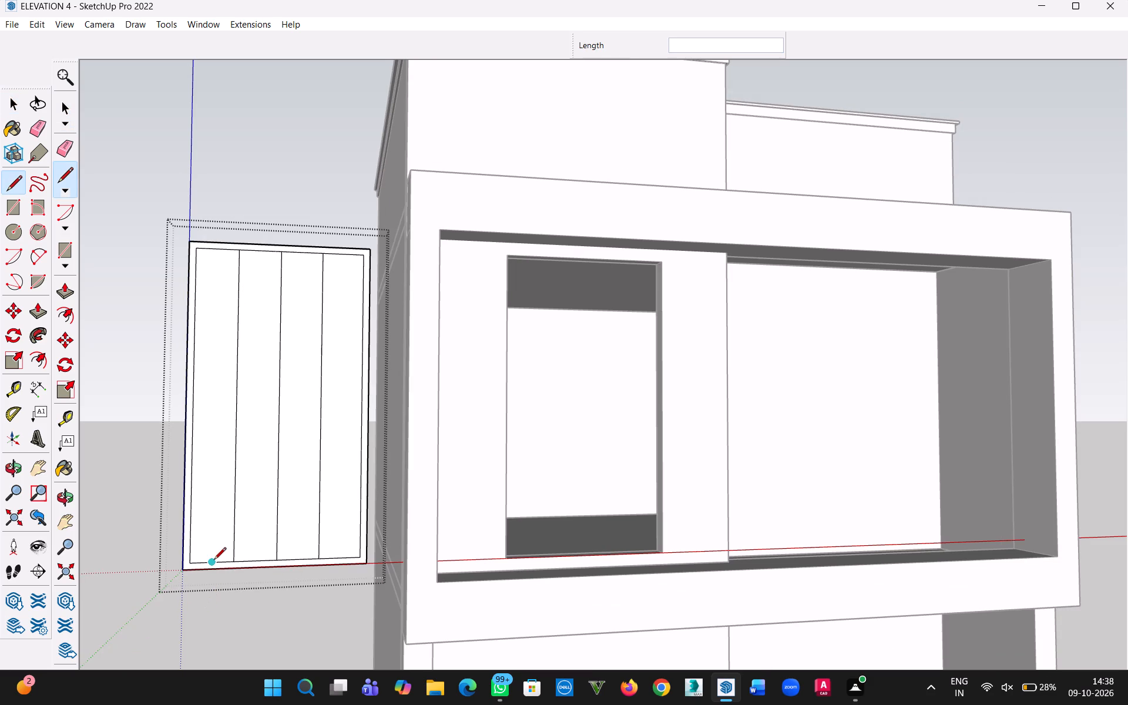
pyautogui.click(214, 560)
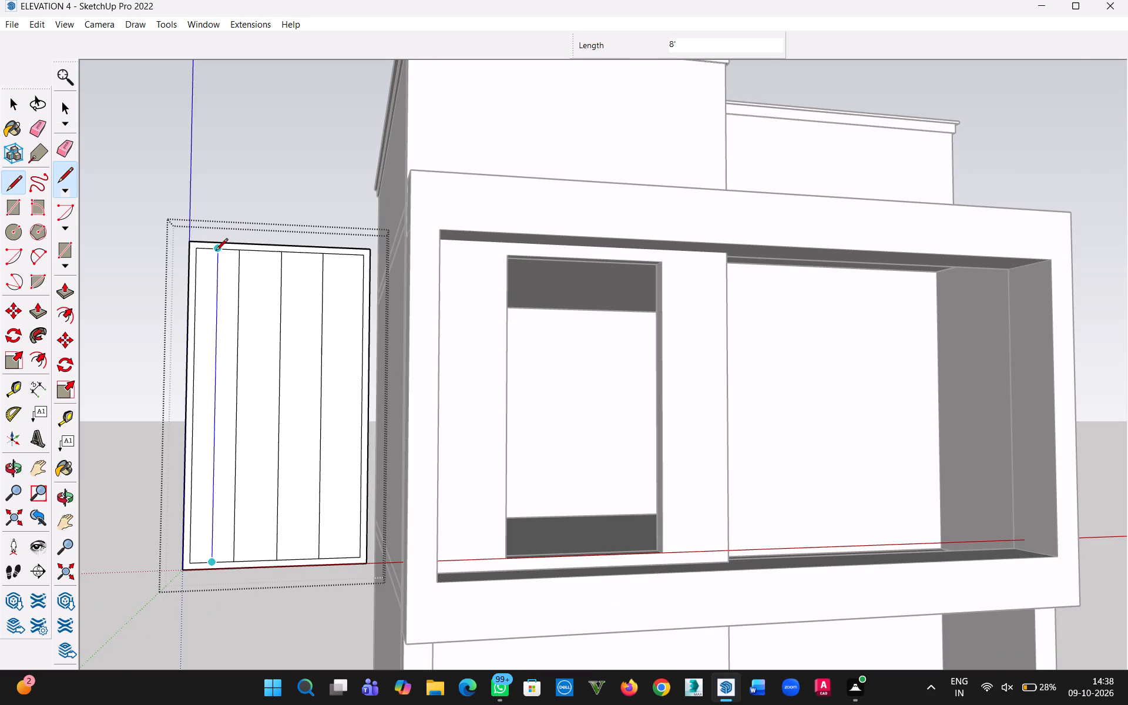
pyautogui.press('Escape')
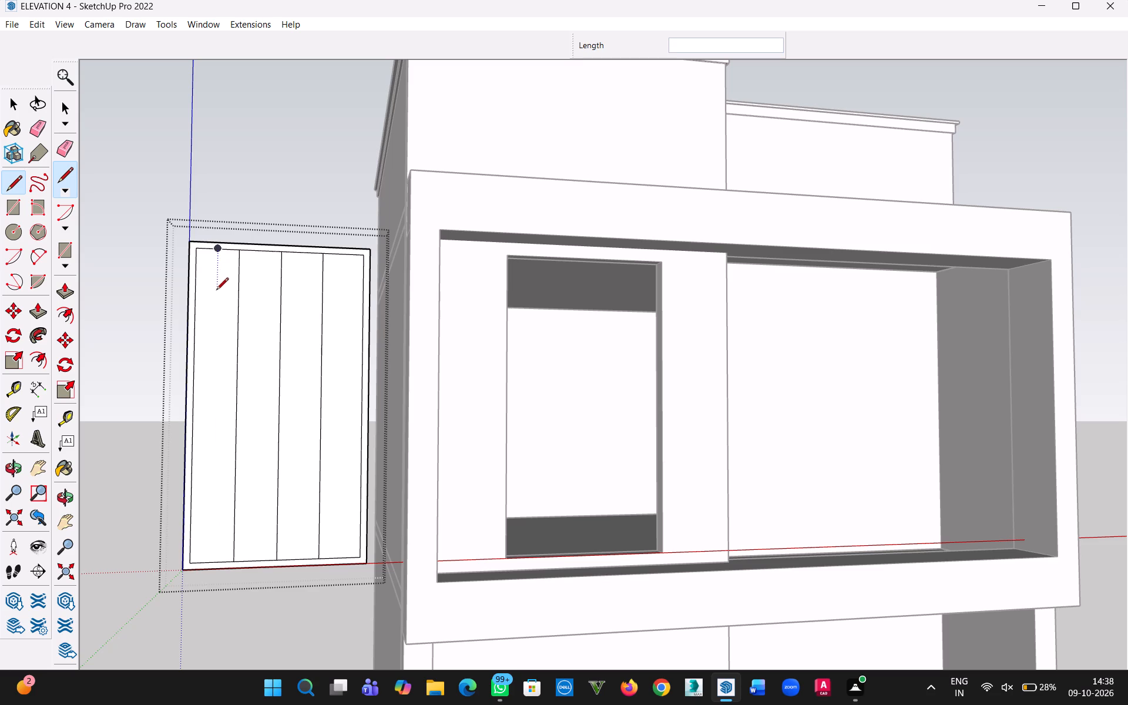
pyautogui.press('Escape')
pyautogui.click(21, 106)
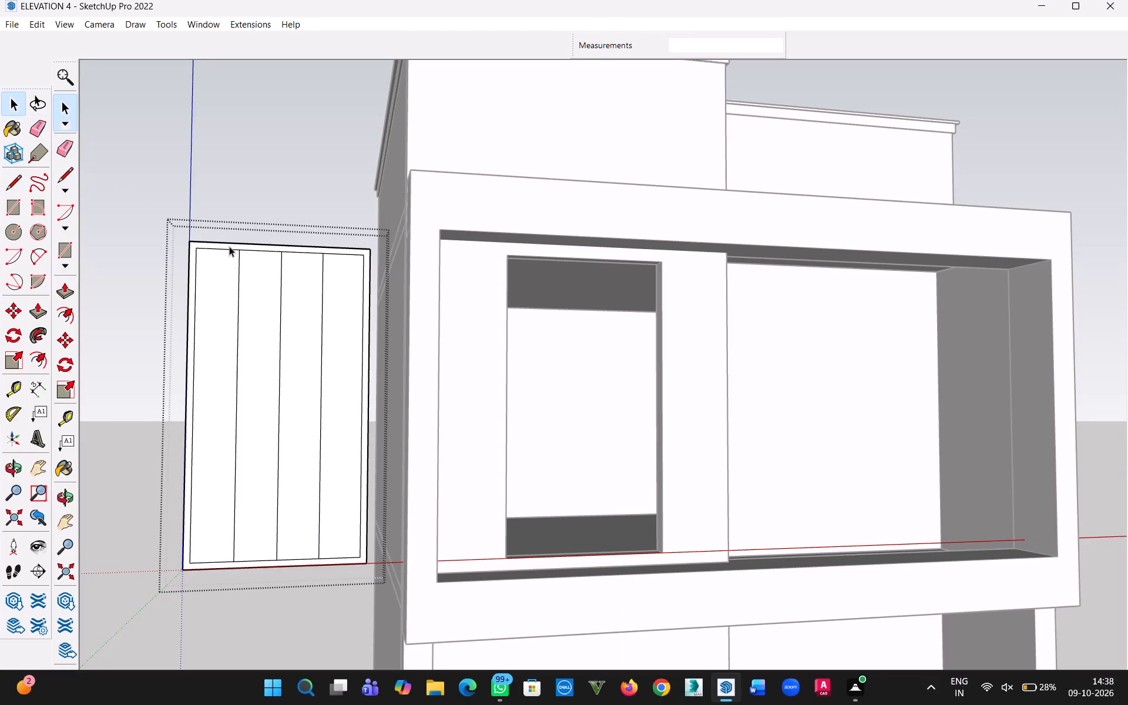
# Select the four edge segments along the top of the panel's inner outline.
pyautogui.scroll(8, 239, 259)
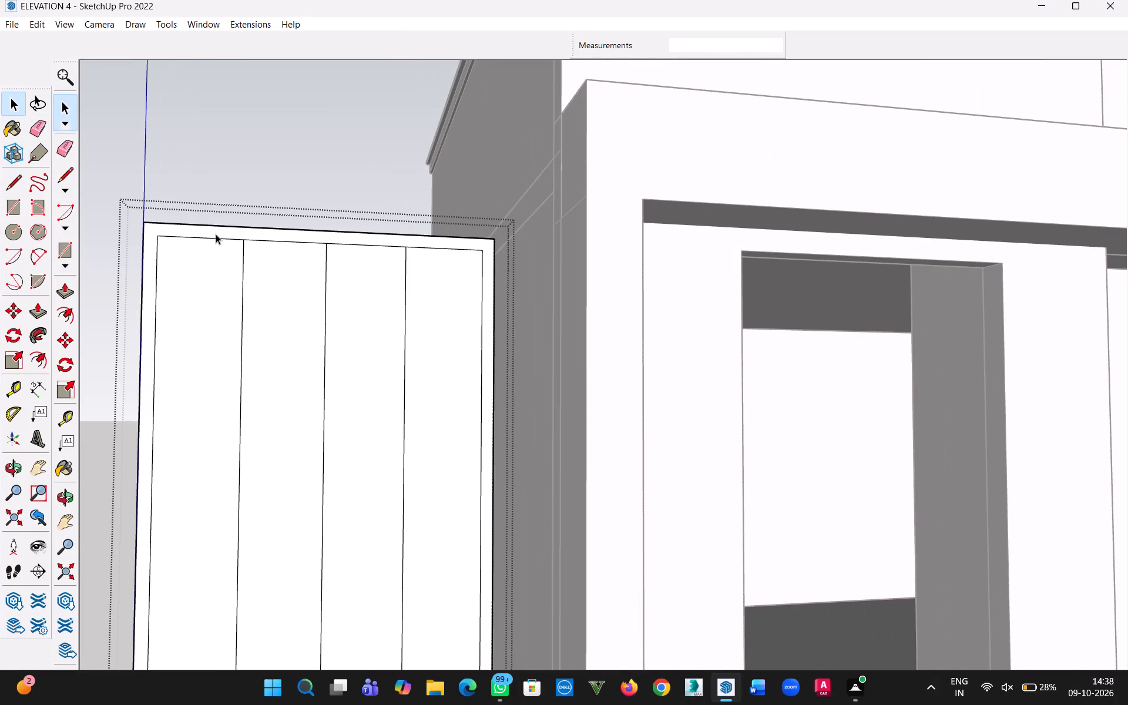
pyautogui.click(216, 234)
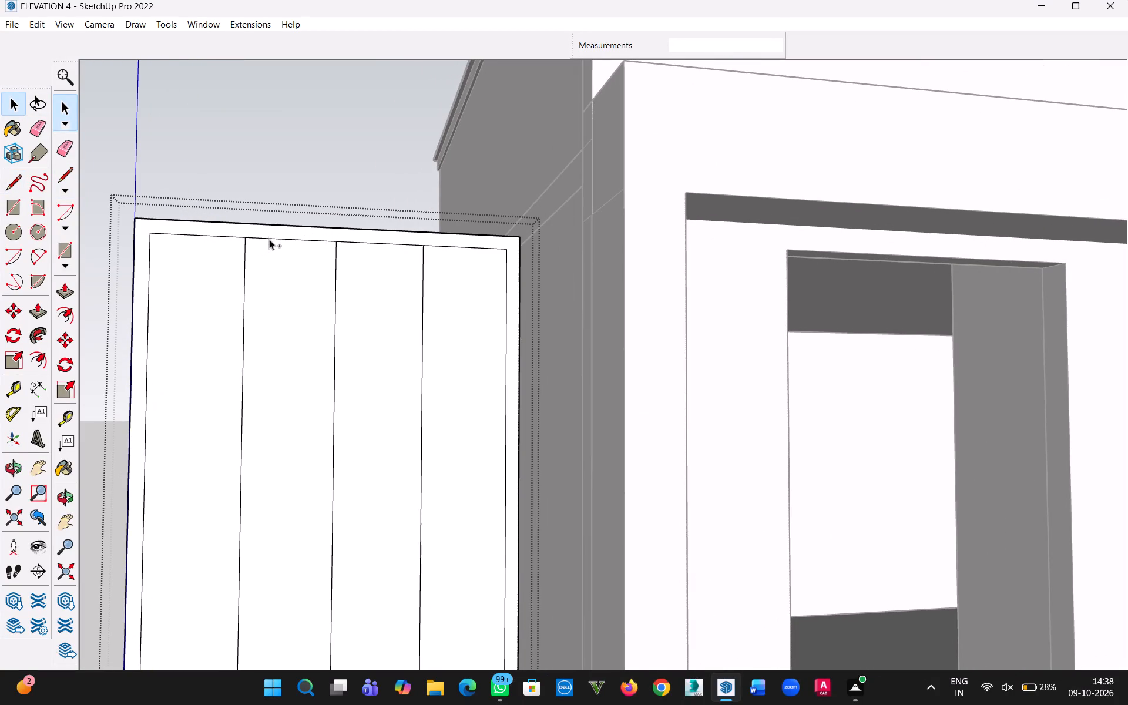
pyautogui.keyDown('ctrl'); pyautogui.click(269, 239); pyautogui.keyUp('ctrl')
pyautogui.keyDown('ctrl'); pyautogui.click(362, 244); pyautogui.keyUp('ctrl')
pyautogui.keyDown('ctrl'); pyautogui.click(460, 247); pyautogui.keyUp('ctrl')
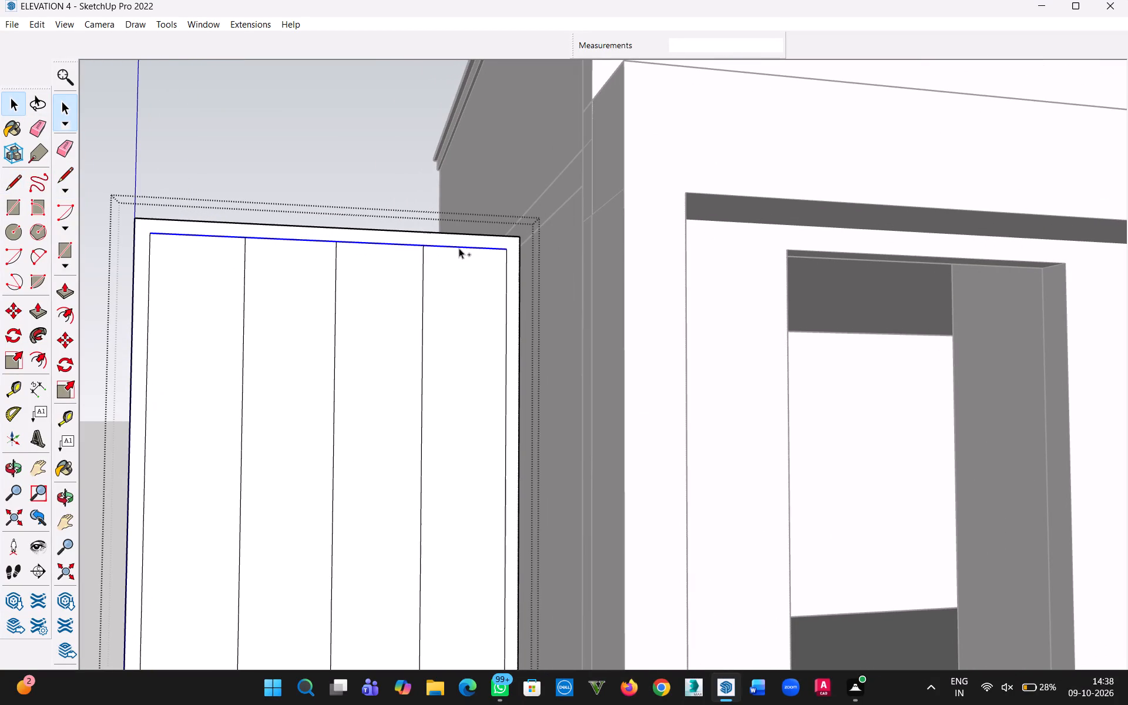
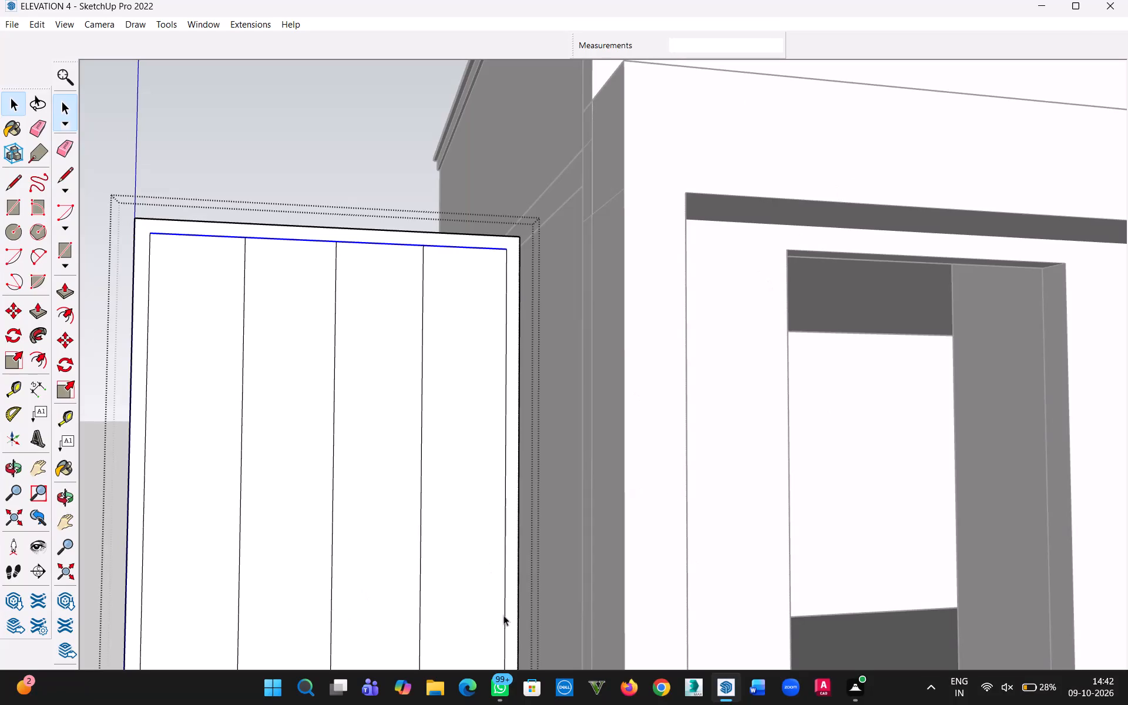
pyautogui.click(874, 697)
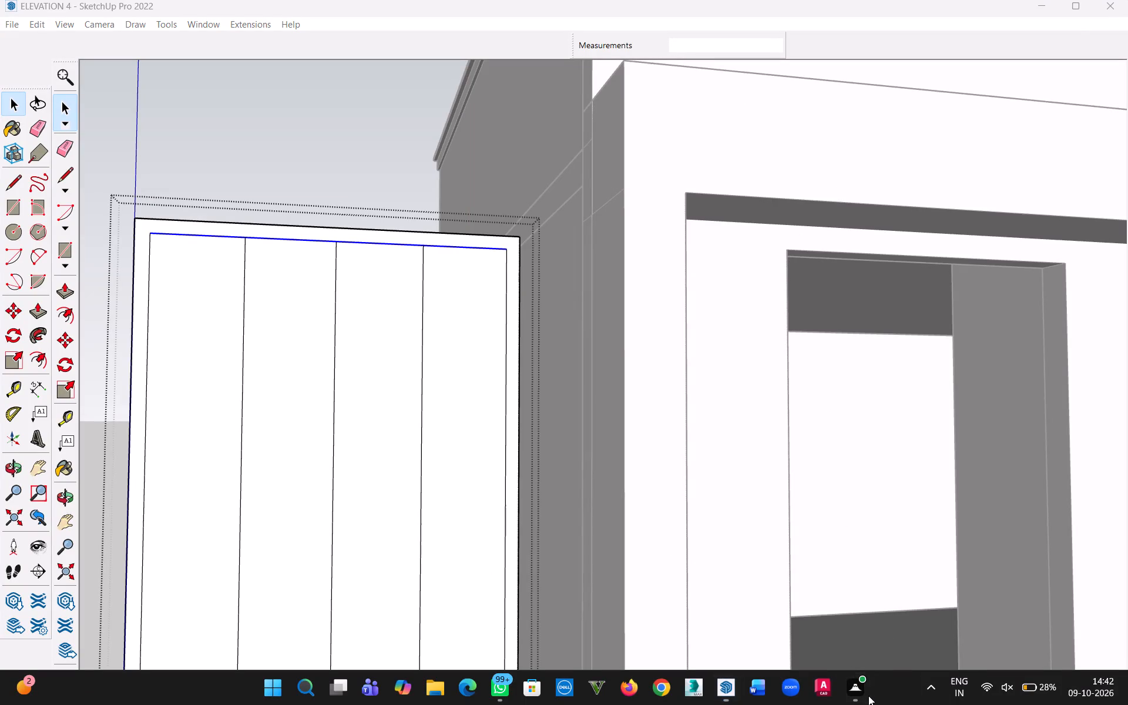
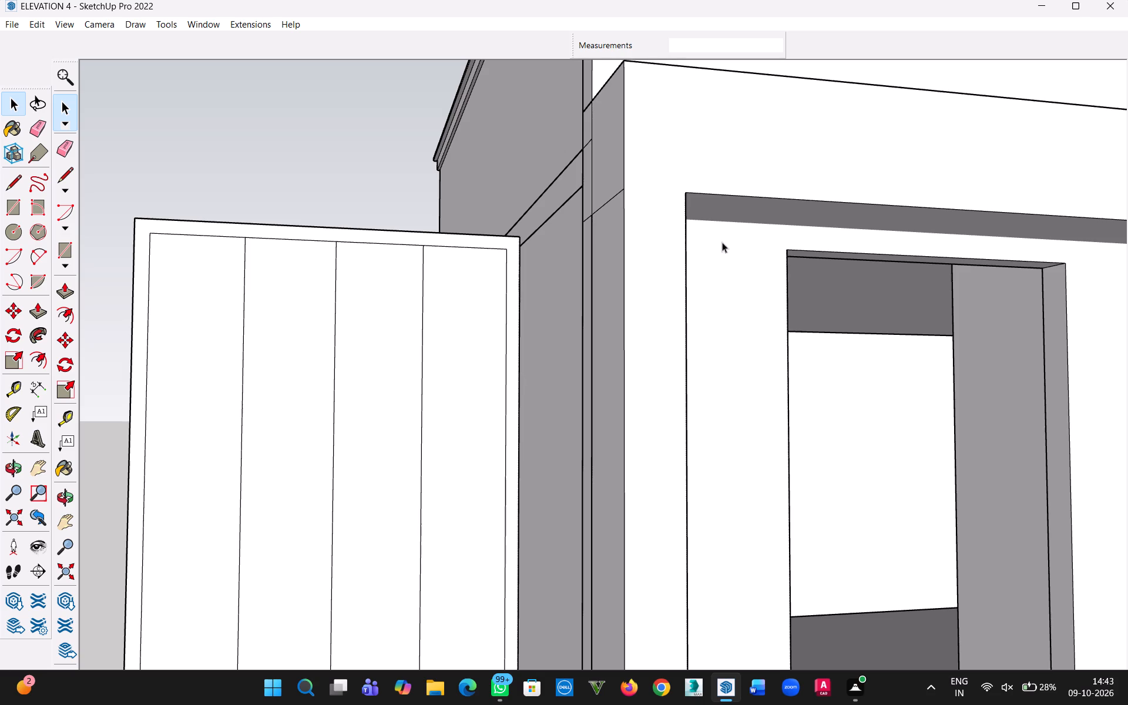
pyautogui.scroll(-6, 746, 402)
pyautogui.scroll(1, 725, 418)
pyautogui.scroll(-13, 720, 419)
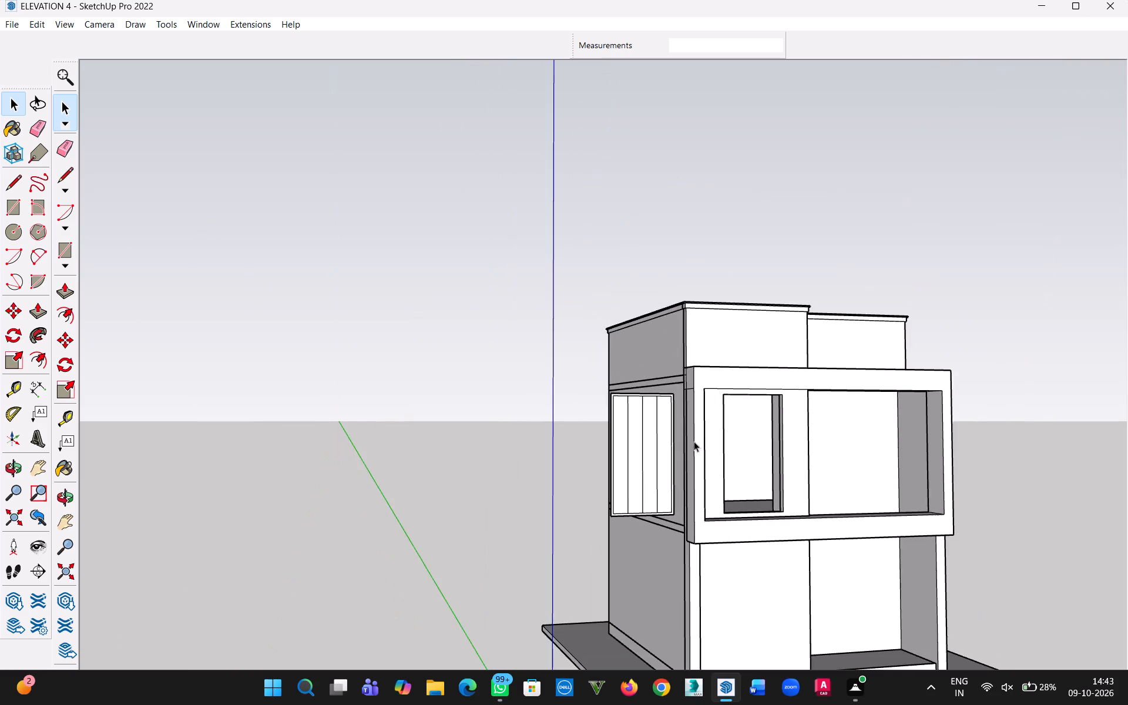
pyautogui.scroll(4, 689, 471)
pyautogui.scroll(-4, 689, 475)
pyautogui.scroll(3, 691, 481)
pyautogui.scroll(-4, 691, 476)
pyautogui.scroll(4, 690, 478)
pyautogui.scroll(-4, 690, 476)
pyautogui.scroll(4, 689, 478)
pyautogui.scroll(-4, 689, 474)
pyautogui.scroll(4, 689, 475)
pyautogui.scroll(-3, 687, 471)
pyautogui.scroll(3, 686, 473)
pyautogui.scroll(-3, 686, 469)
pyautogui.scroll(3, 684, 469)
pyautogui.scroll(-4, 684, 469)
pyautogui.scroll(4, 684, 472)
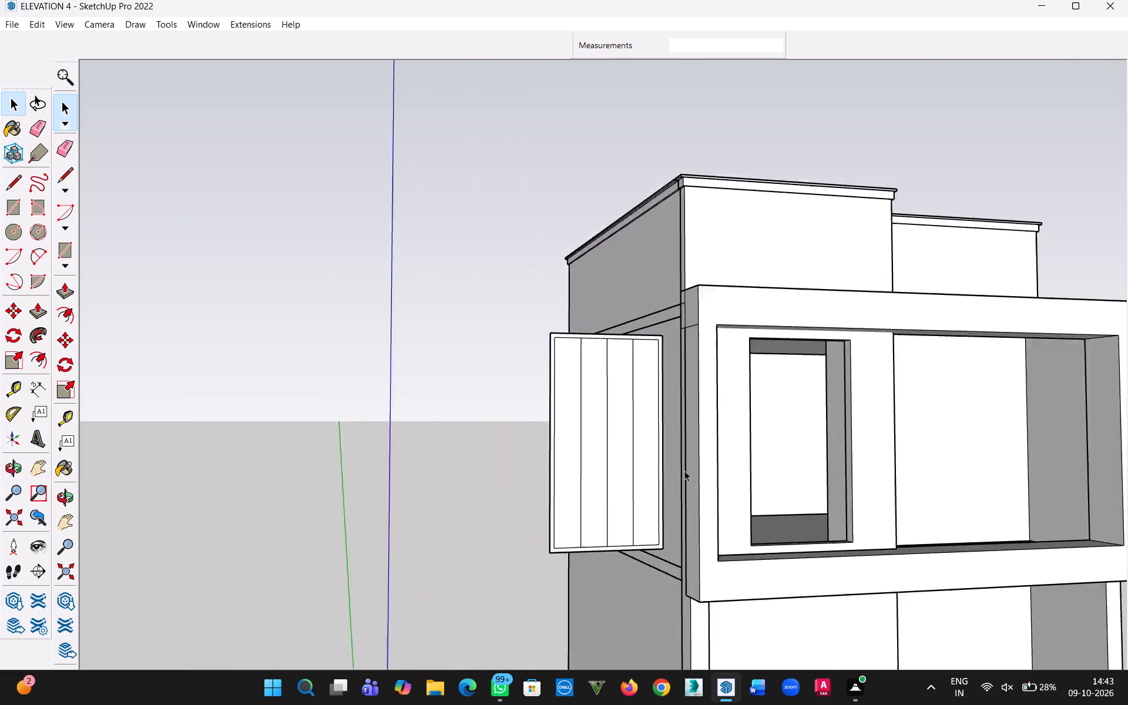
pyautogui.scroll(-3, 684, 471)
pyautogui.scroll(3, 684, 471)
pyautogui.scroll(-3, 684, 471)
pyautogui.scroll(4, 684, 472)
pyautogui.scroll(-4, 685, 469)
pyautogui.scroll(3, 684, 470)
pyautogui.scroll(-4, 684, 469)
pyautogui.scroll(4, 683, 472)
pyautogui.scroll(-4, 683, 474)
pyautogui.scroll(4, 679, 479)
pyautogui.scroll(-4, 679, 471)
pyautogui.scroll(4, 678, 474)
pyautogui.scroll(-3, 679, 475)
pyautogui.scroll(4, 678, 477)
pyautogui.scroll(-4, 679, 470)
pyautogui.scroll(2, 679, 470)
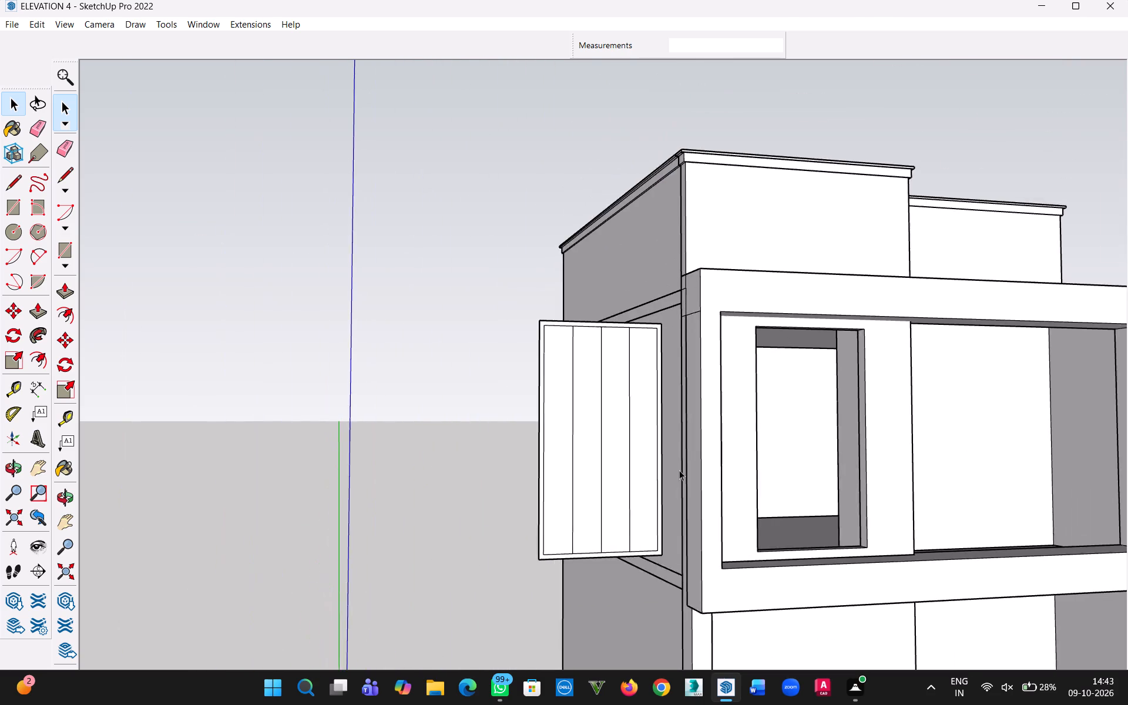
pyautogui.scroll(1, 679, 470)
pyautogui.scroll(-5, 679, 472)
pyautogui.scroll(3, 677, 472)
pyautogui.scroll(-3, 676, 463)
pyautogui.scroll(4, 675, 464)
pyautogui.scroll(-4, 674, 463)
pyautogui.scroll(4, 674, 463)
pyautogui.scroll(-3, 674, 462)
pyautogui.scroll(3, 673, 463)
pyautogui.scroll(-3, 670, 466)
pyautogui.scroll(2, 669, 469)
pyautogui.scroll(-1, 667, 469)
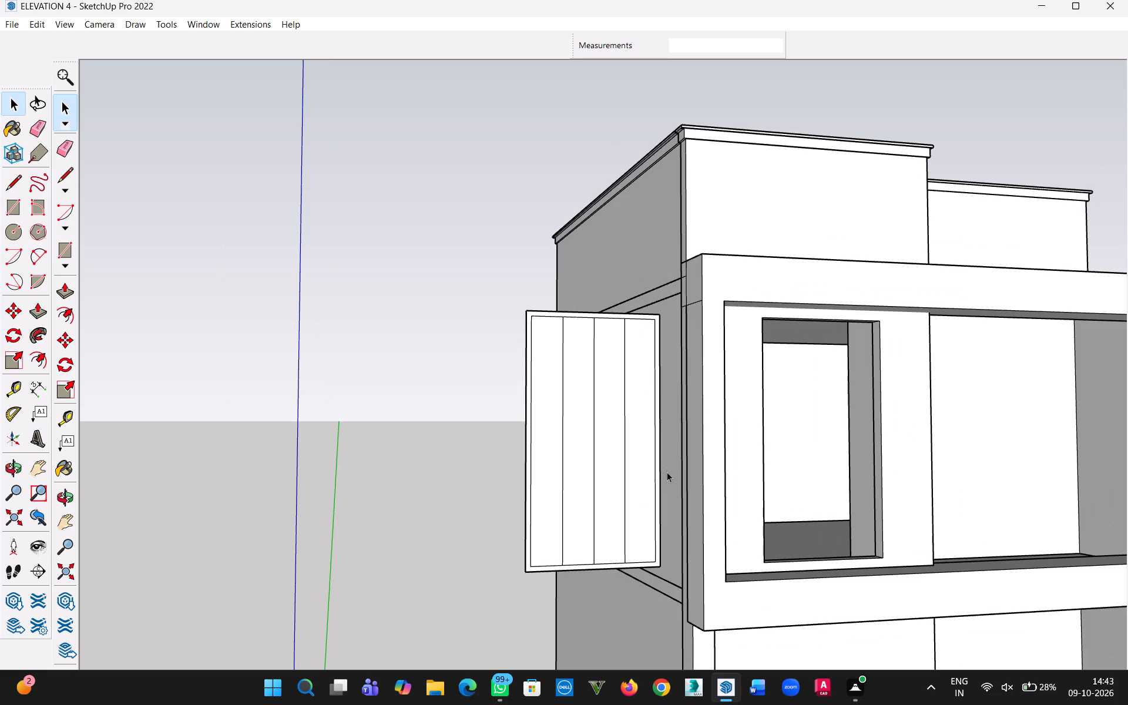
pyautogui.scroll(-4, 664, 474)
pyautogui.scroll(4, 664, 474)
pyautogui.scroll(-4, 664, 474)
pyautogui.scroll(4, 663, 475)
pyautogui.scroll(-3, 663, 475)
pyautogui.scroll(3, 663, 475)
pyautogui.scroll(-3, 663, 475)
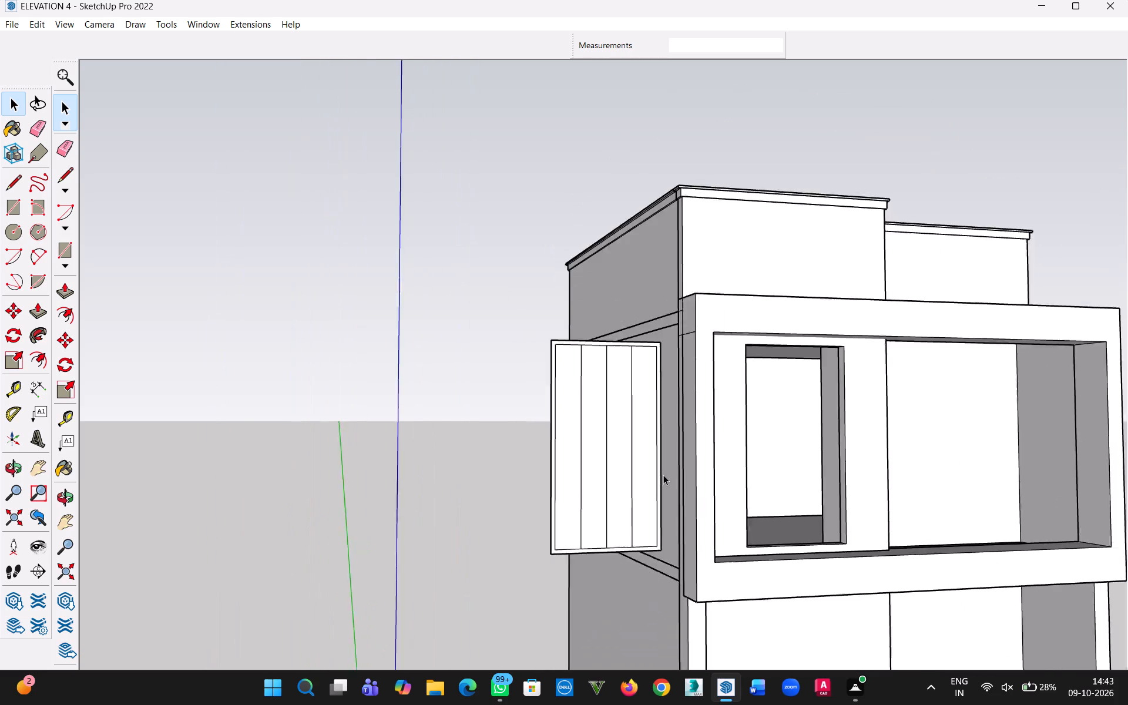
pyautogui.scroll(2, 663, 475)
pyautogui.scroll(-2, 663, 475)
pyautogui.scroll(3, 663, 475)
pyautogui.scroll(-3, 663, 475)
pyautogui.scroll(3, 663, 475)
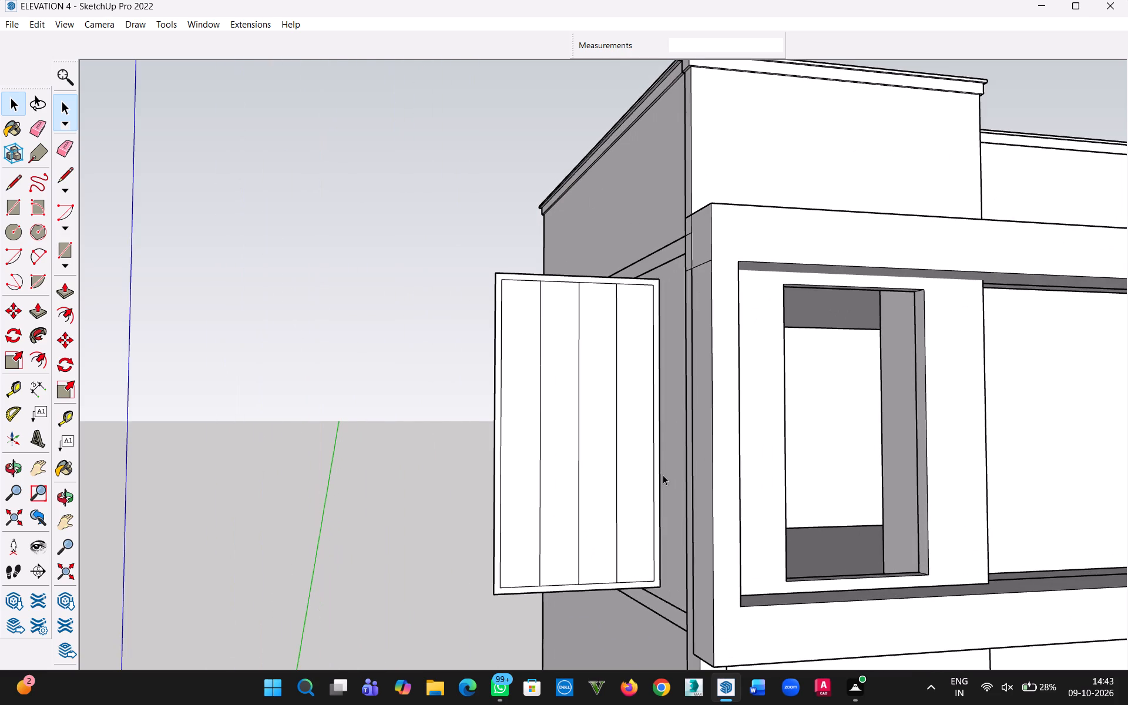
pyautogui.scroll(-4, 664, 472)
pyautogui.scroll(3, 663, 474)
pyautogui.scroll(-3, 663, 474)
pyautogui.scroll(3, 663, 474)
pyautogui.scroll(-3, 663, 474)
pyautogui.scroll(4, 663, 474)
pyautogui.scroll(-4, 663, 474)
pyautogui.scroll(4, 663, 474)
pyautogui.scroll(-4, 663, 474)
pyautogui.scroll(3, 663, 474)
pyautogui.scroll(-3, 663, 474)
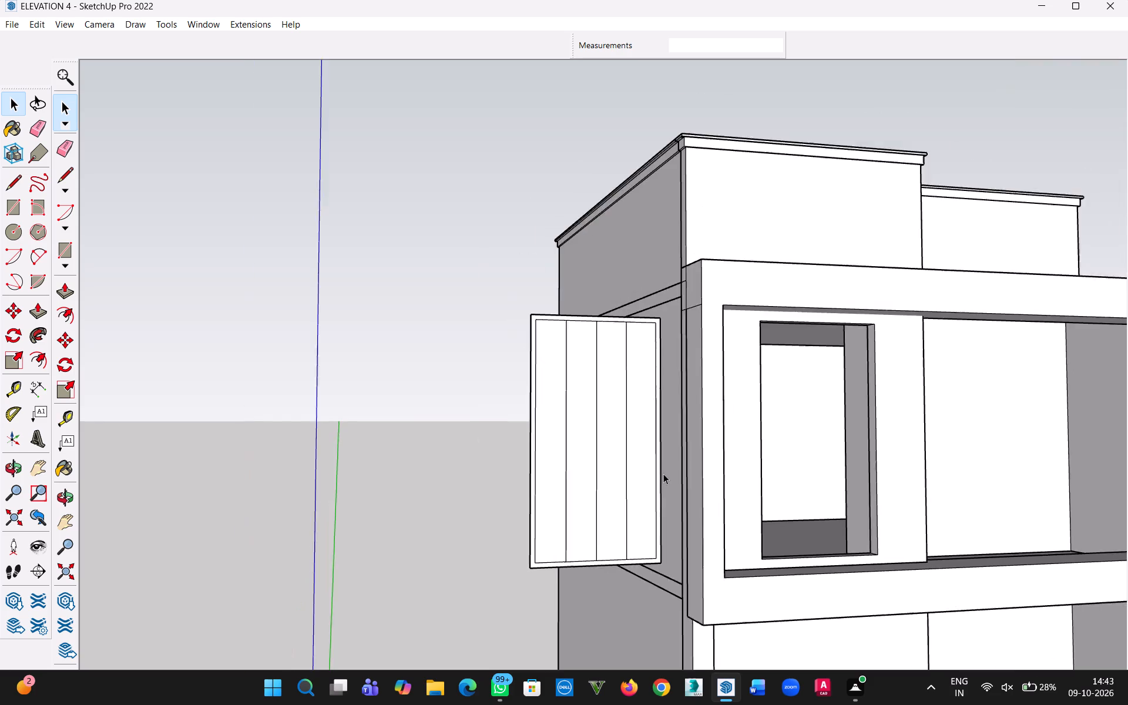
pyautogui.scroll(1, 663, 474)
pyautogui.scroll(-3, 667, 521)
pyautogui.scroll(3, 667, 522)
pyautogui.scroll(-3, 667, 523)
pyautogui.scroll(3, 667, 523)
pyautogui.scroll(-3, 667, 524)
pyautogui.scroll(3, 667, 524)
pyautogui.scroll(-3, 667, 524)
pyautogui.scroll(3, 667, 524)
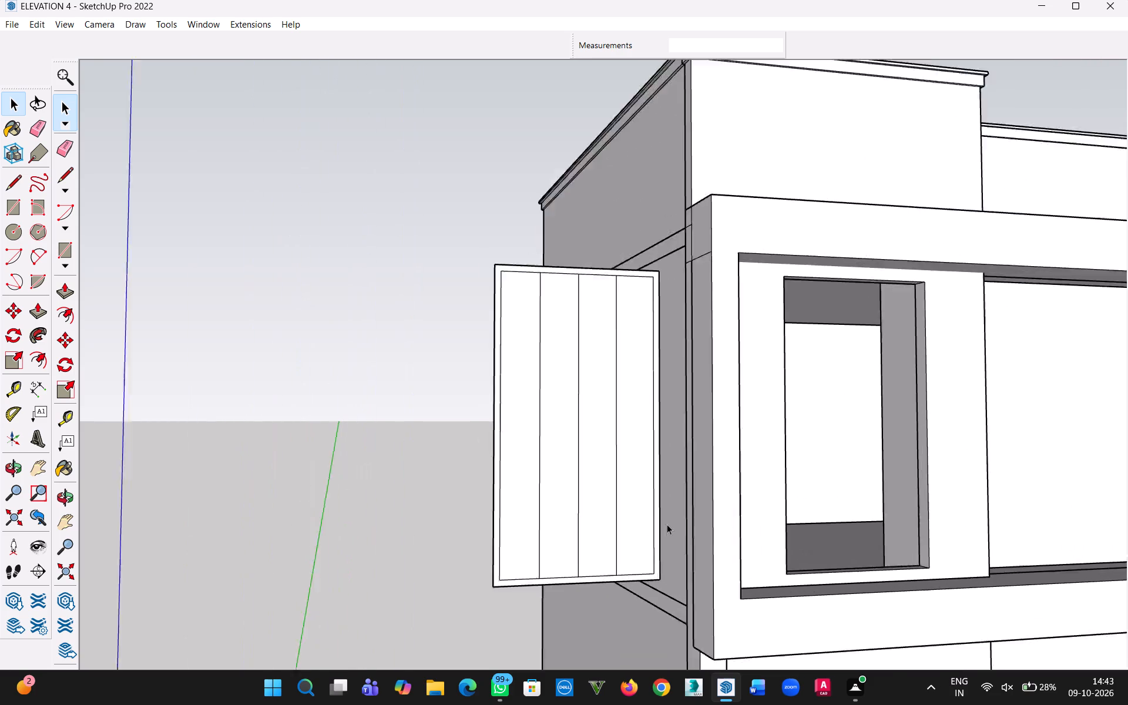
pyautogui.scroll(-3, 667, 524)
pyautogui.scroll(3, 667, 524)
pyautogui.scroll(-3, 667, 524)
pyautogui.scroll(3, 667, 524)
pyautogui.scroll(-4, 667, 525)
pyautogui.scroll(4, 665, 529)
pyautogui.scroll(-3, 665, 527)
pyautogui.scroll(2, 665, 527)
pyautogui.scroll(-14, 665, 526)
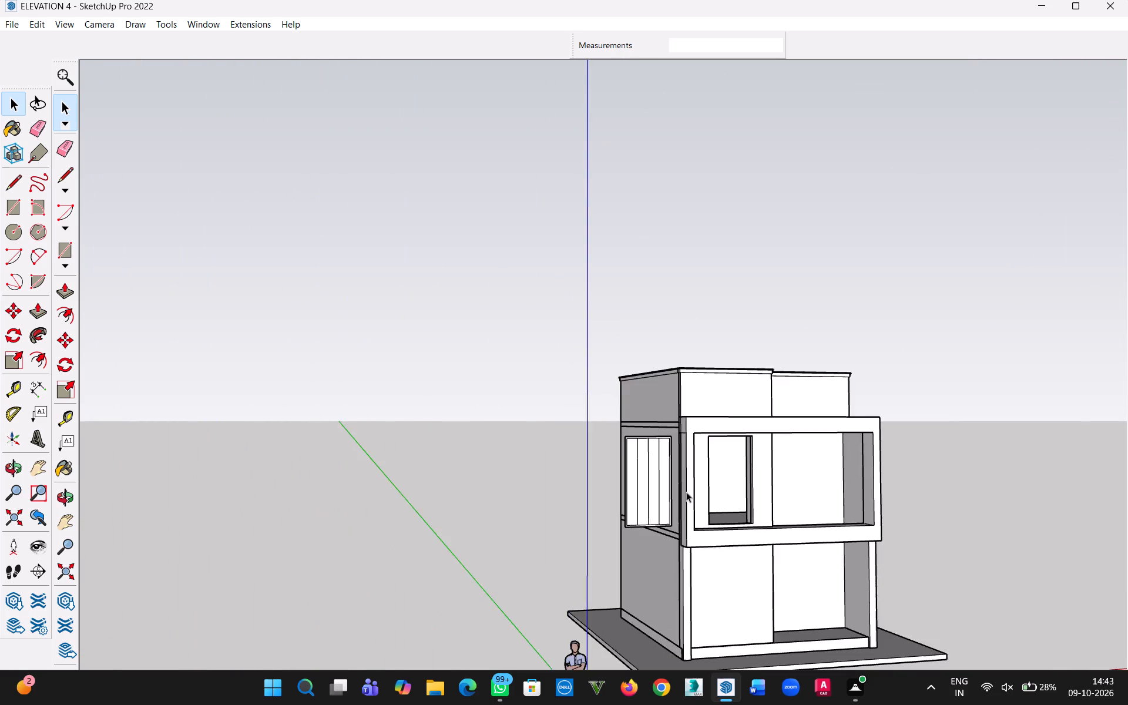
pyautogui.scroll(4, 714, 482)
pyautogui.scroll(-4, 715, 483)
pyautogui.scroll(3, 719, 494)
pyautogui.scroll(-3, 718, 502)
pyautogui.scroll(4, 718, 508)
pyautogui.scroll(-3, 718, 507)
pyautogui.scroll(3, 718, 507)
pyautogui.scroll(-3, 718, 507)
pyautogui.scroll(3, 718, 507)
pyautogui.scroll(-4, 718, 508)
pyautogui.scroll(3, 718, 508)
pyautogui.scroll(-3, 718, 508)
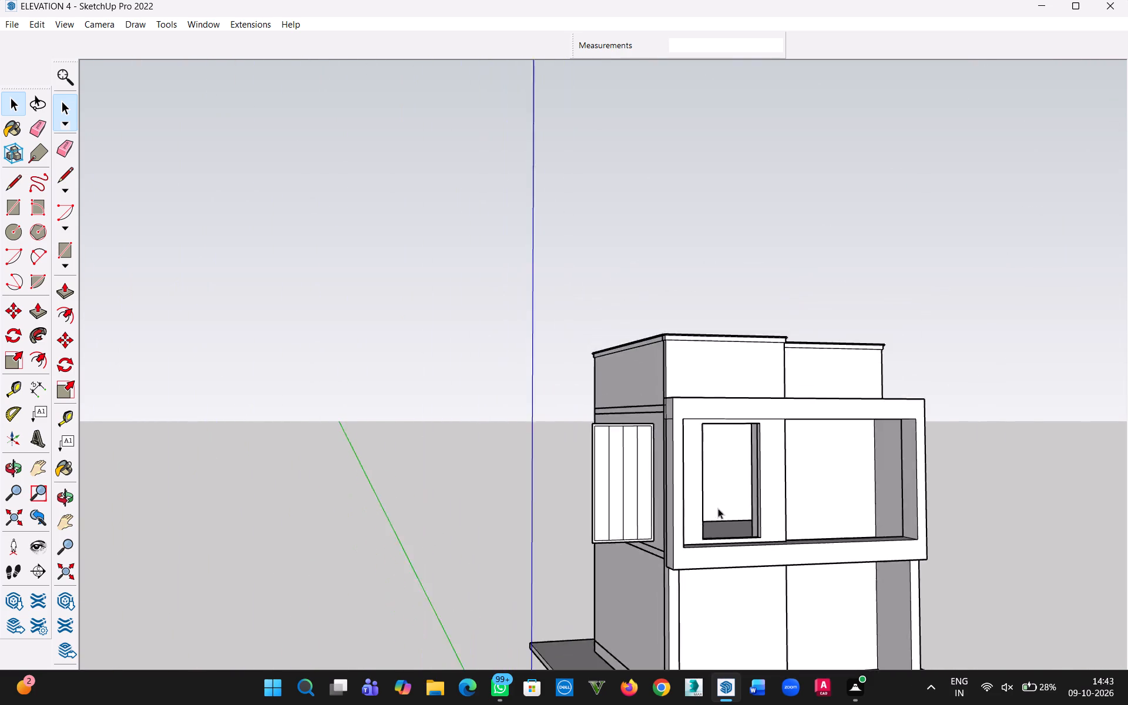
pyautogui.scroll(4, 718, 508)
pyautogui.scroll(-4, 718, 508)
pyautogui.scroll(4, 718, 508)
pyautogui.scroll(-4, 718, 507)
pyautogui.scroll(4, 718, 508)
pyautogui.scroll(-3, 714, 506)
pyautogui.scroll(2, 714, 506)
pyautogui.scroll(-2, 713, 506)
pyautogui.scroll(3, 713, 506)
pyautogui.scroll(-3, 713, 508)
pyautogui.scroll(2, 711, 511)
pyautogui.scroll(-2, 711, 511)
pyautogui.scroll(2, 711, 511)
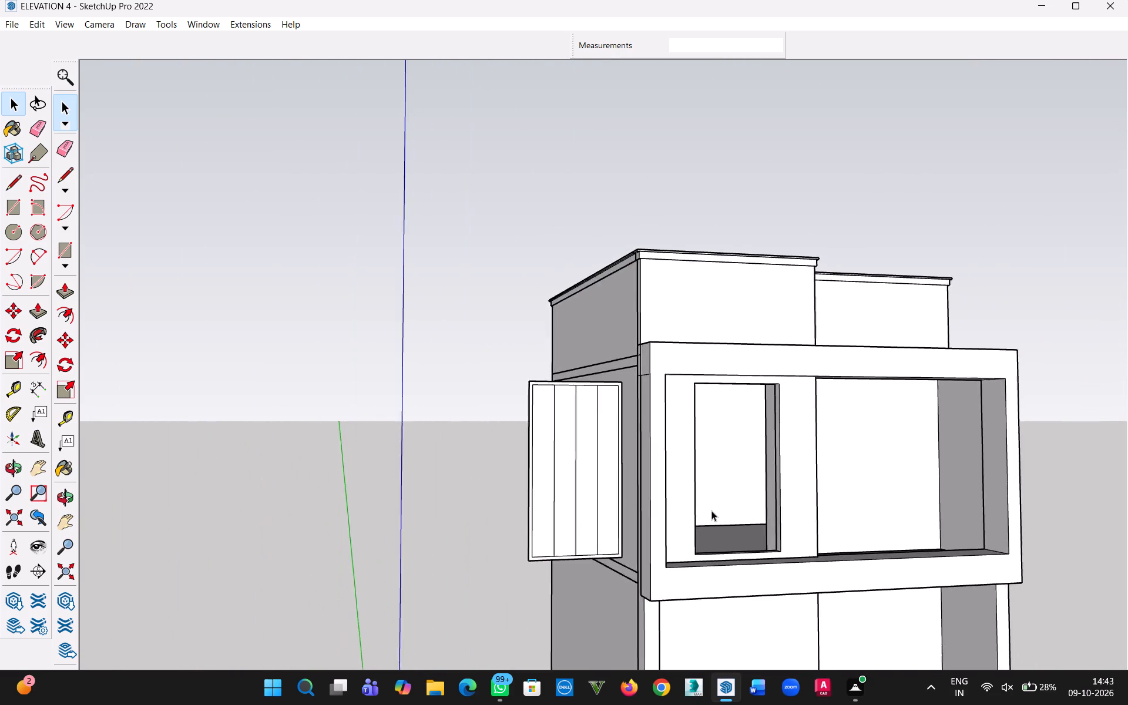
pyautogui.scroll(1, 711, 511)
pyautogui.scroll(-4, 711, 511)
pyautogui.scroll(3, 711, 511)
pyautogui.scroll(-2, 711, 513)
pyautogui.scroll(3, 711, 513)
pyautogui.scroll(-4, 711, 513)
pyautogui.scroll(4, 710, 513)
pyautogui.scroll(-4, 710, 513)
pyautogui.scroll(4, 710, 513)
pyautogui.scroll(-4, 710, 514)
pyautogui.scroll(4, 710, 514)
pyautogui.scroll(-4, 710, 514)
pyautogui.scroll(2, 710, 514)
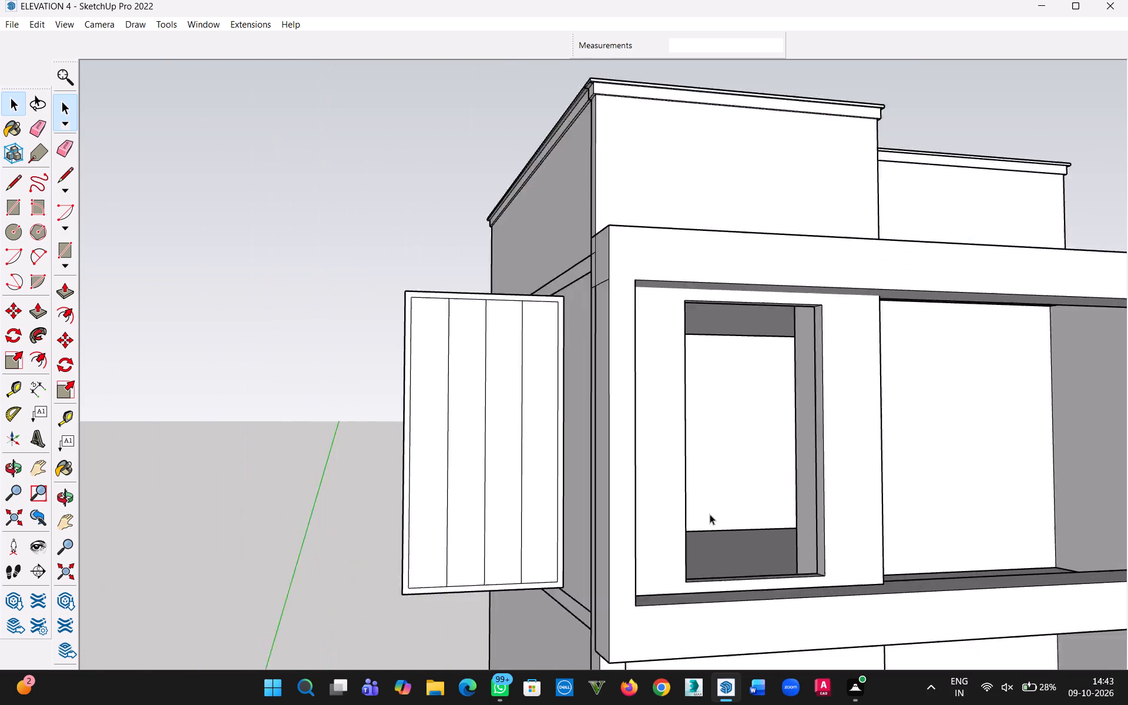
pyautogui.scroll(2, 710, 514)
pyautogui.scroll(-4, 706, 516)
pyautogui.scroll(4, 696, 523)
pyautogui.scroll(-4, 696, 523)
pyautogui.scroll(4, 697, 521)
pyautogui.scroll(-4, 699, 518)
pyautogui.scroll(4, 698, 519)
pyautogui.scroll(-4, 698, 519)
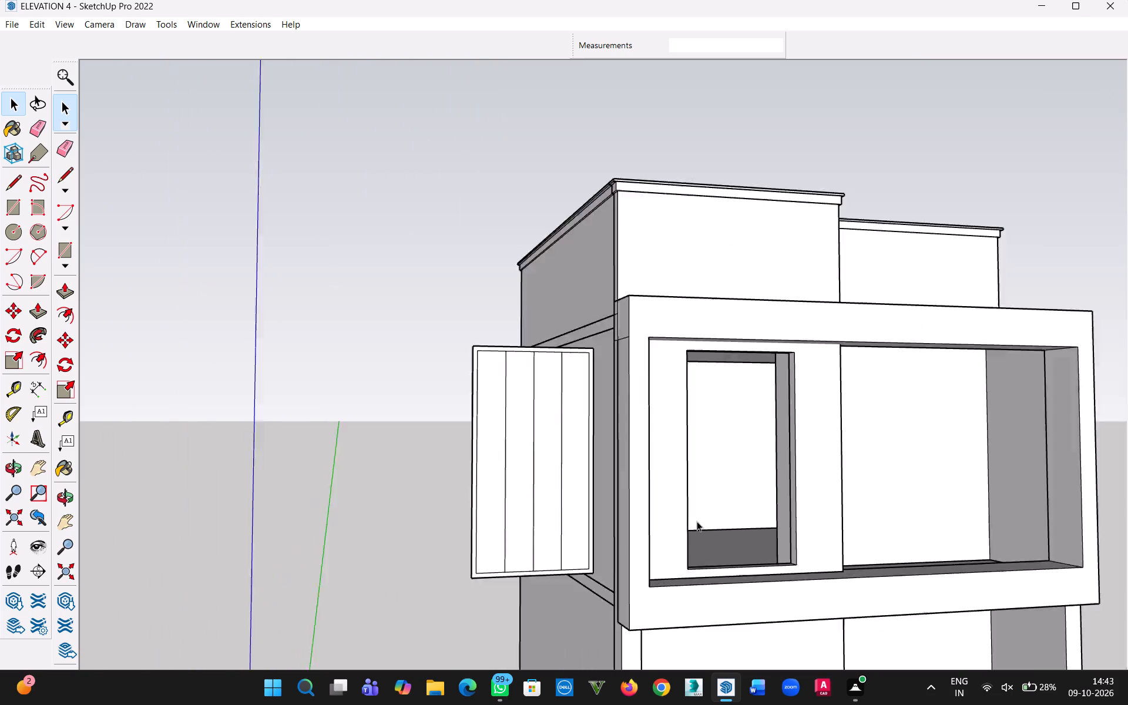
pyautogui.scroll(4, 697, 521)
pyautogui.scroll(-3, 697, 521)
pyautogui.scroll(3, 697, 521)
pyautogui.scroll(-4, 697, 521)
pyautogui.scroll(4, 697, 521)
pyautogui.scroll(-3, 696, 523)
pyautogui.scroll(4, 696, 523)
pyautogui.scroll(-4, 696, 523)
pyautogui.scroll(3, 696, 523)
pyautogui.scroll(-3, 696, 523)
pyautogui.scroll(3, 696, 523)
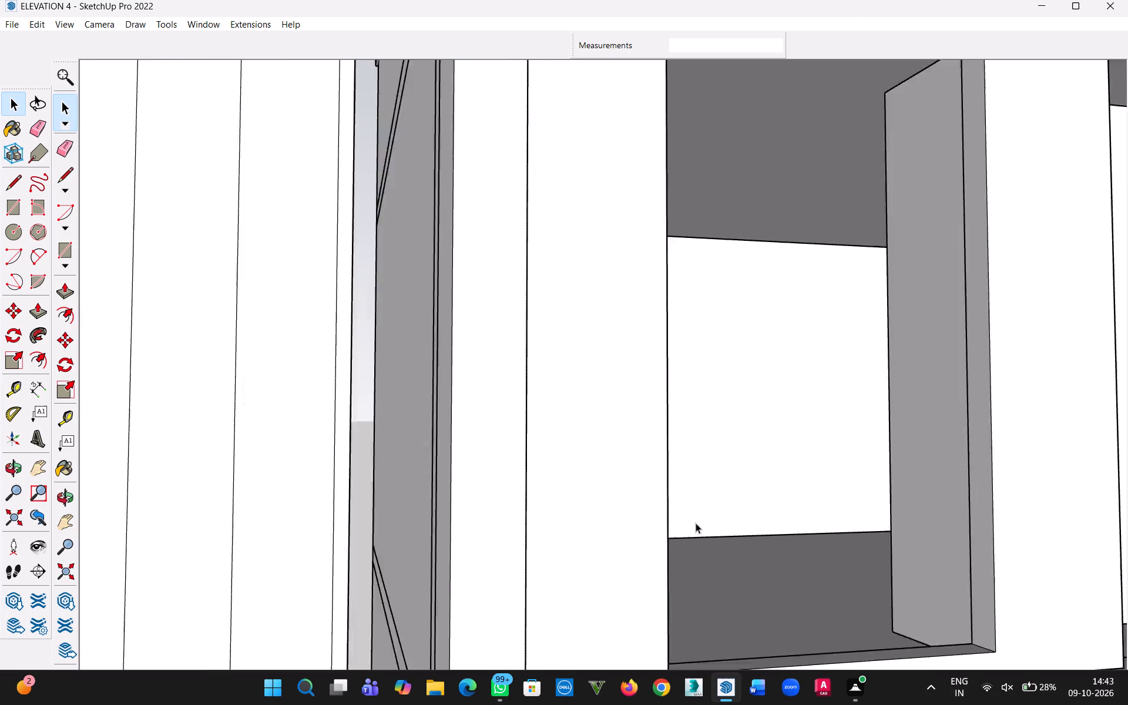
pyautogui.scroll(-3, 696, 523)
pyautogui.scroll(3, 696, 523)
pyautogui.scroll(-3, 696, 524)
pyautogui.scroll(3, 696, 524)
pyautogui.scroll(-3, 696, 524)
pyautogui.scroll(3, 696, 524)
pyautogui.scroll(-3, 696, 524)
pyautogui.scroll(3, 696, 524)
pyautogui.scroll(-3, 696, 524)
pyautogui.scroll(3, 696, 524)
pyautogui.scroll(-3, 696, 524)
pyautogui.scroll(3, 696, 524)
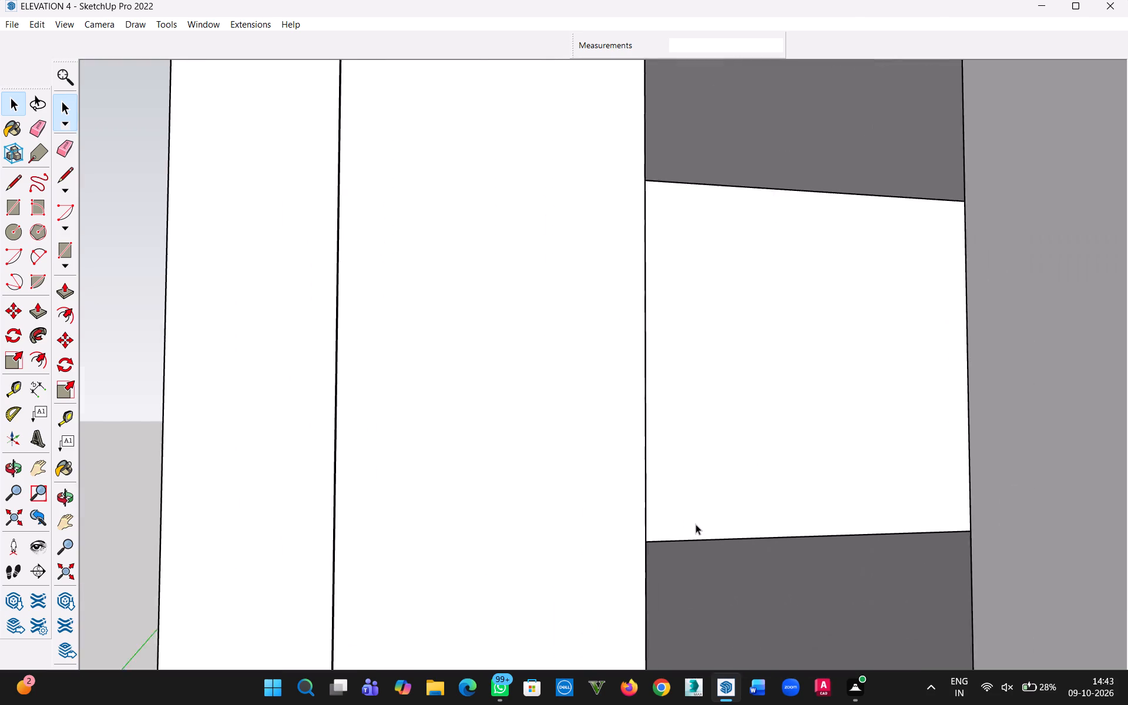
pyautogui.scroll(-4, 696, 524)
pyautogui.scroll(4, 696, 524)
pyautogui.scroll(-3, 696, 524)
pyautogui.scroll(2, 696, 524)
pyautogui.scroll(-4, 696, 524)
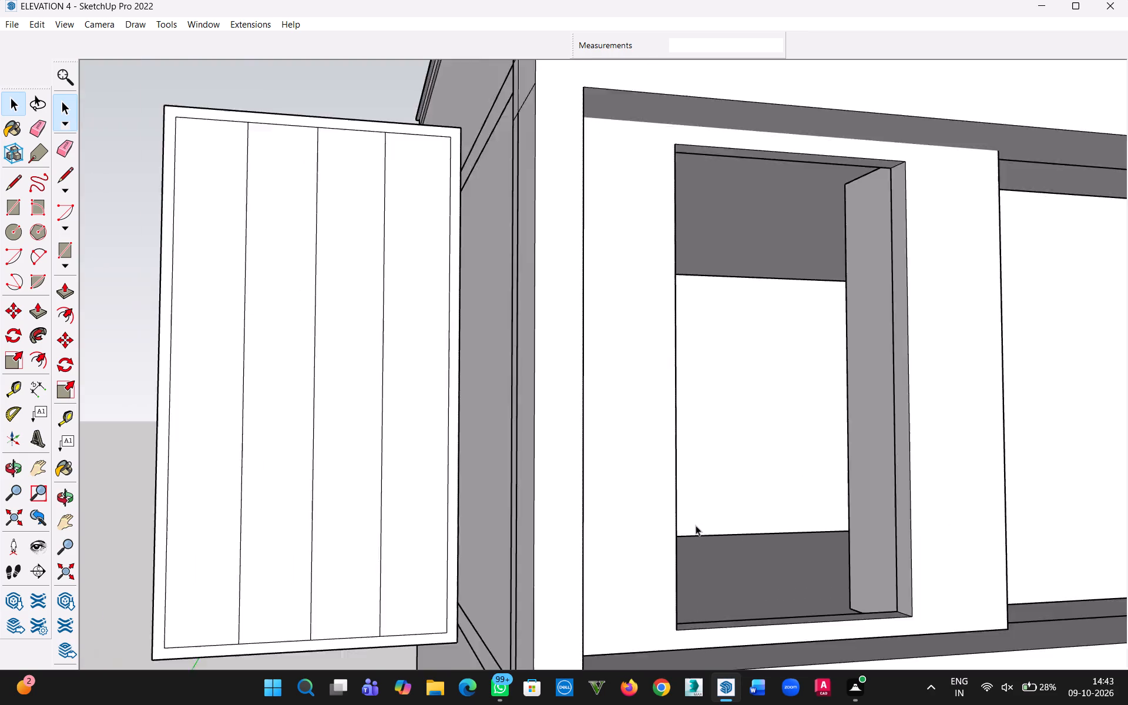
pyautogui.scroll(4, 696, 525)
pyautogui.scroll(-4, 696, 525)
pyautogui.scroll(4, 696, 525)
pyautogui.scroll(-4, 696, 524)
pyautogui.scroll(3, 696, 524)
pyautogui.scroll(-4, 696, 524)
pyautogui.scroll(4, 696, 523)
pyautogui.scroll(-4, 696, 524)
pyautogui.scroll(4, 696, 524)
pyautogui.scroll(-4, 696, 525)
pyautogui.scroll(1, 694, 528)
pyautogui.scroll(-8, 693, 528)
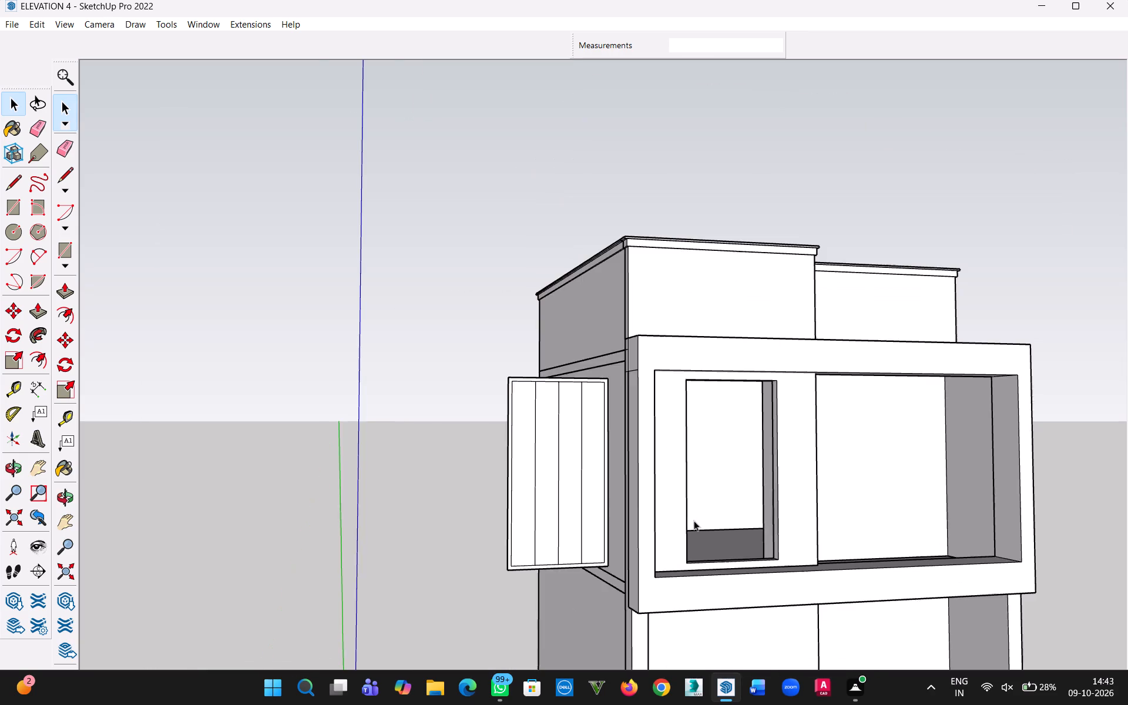
# Inside the framed panel group, copy the four inner top edge segments 8' straight down onto the inner bottom edge.
pyautogui.scroll(7, 597, 491)
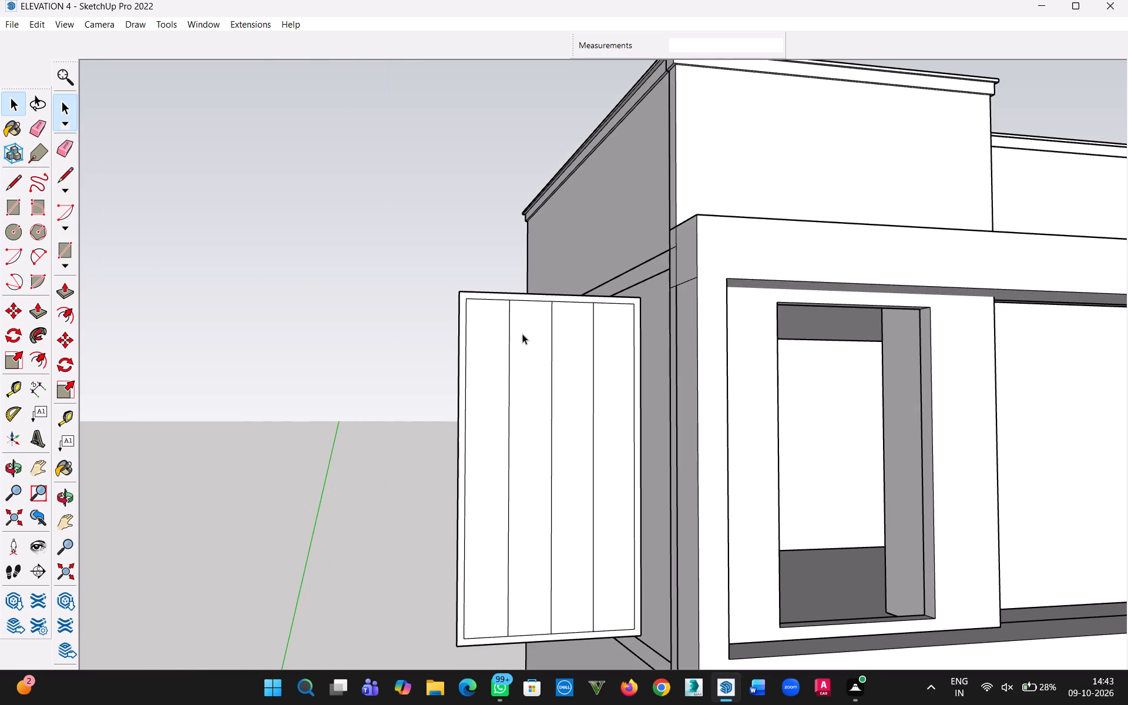
pyautogui.keyDown('ctrl'); pyautogui.click(493, 300); pyautogui.keyUp('ctrl')
pyautogui.doubleClick(484, 348)
pyautogui.keyDown('ctrl'); pyautogui.scroll(3, 485, 287); pyautogui.keyUp('ctrl')
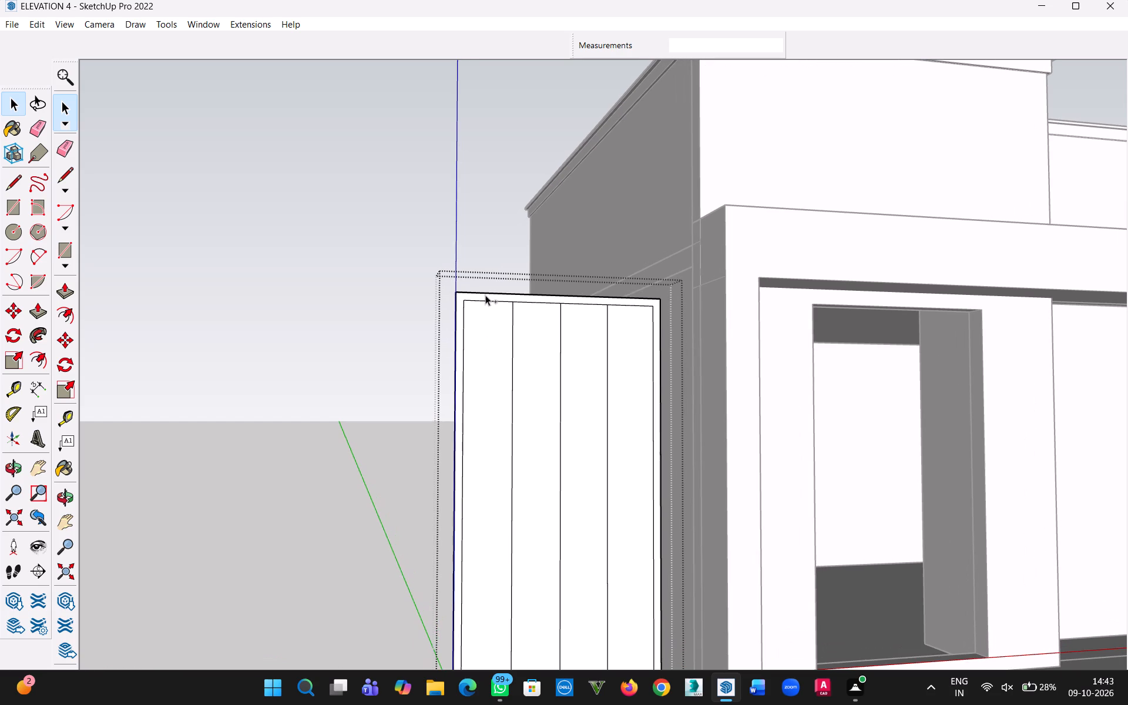
pyautogui.keyDown('ctrl'); pyautogui.click(495, 301); pyautogui.keyUp('ctrl')
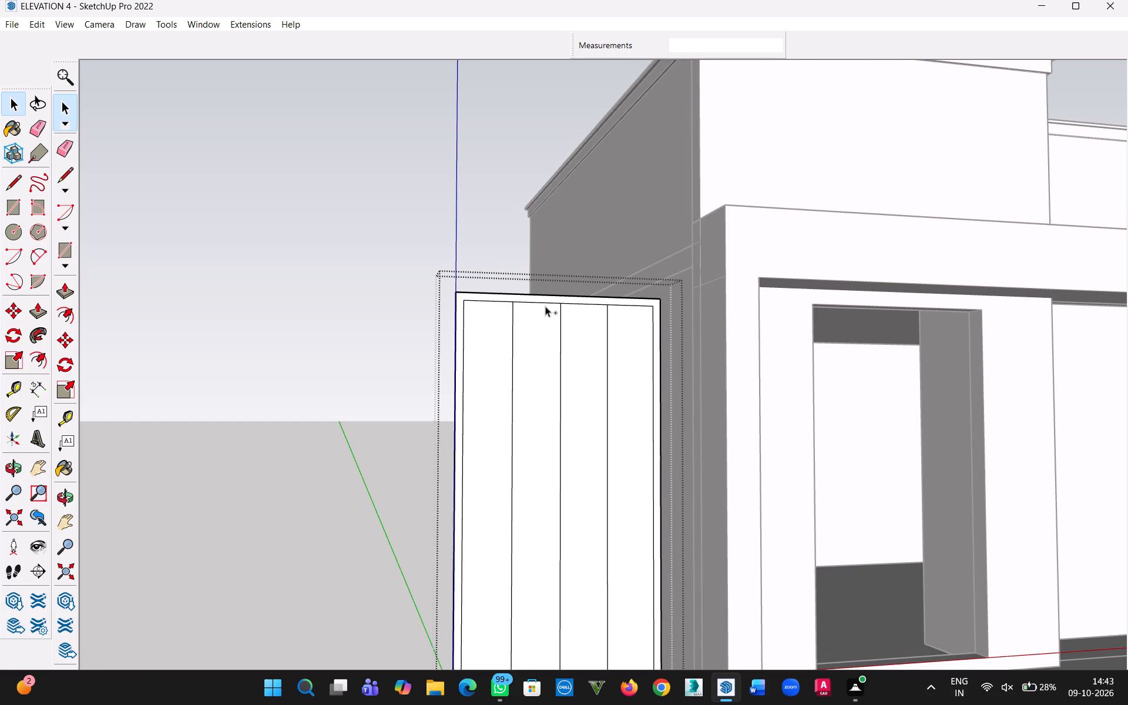
pyautogui.keyDown('ctrl'); pyautogui.click(536, 301); pyautogui.keyUp('ctrl')
pyautogui.keyDown('ctrl'); pyautogui.click(578, 305); pyautogui.keyUp('ctrl')
pyautogui.keyDown('ctrl'); pyautogui.click(633, 307); pyautogui.keyUp('ctrl')
pyautogui.scroll(-4, 554, 408)
pyautogui.press('m')
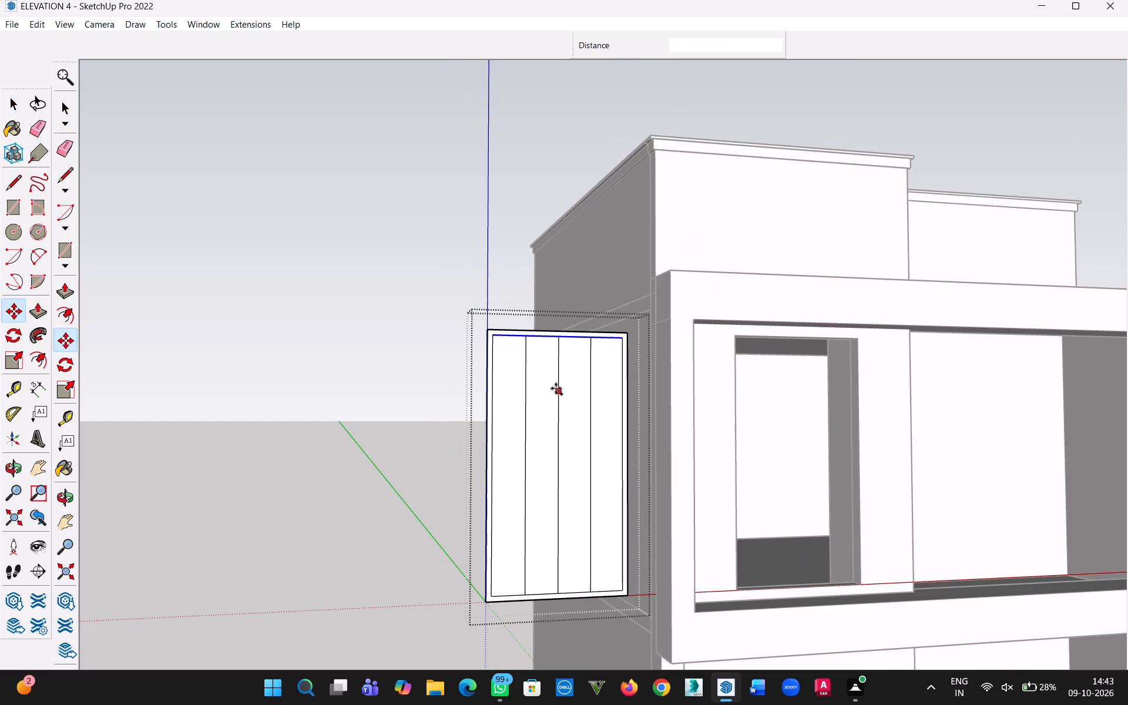
pyautogui.scroll(4, 555, 330)
pyautogui.click(540, 339)
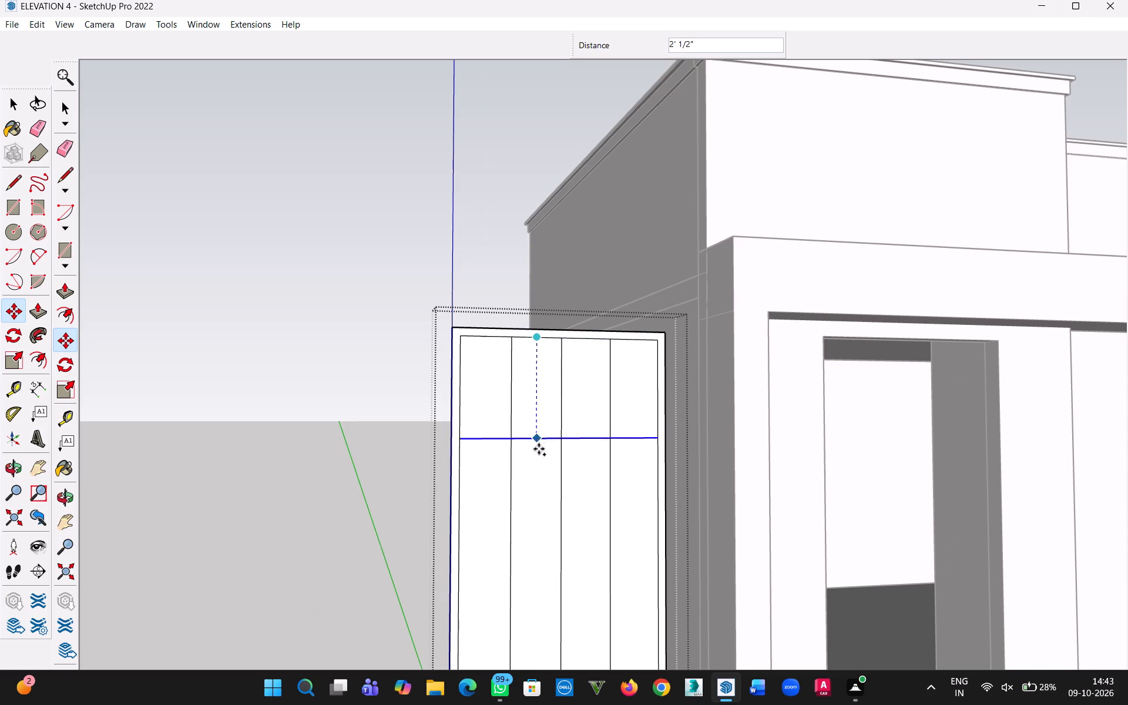
pyautogui.press('h')
pyautogui.moveTo(523, 519); pyautogui.dragTo(493, 284)
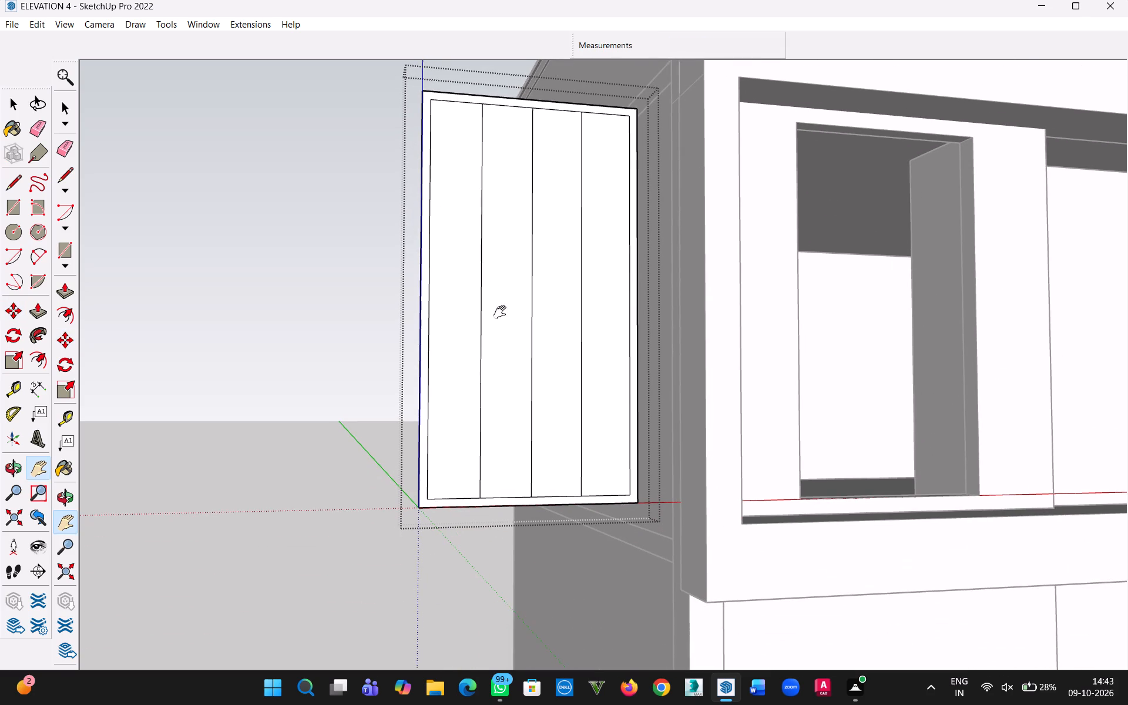
pyautogui.press('Escape')
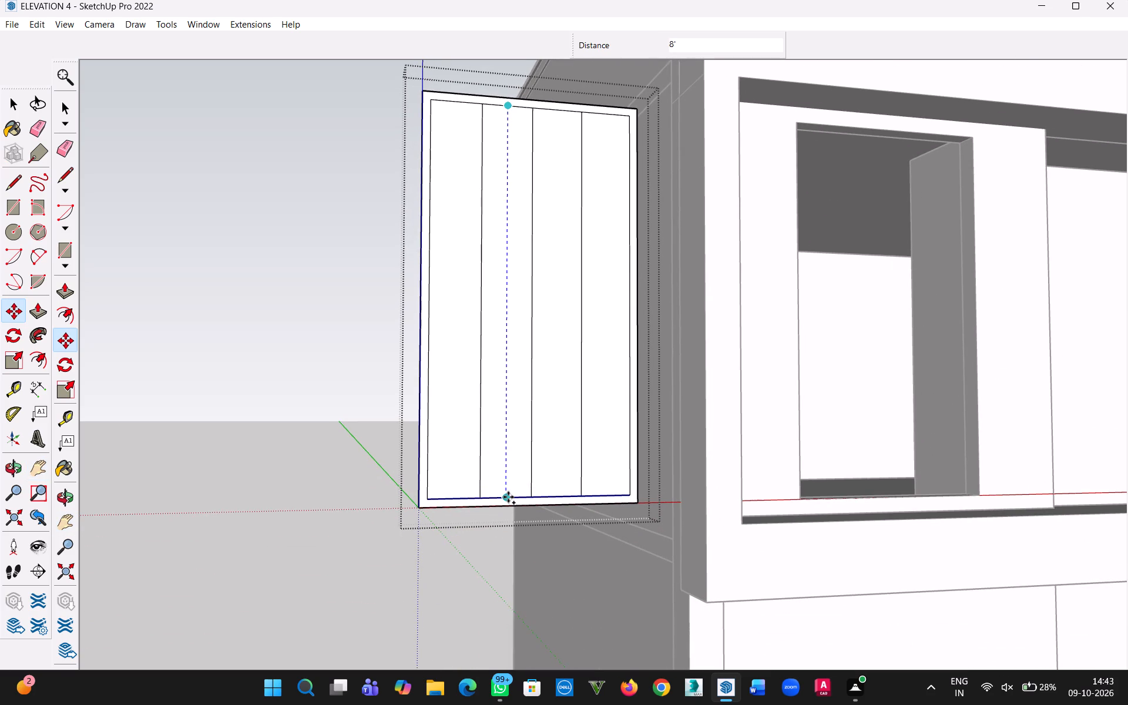
pyautogui.click(508, 498)
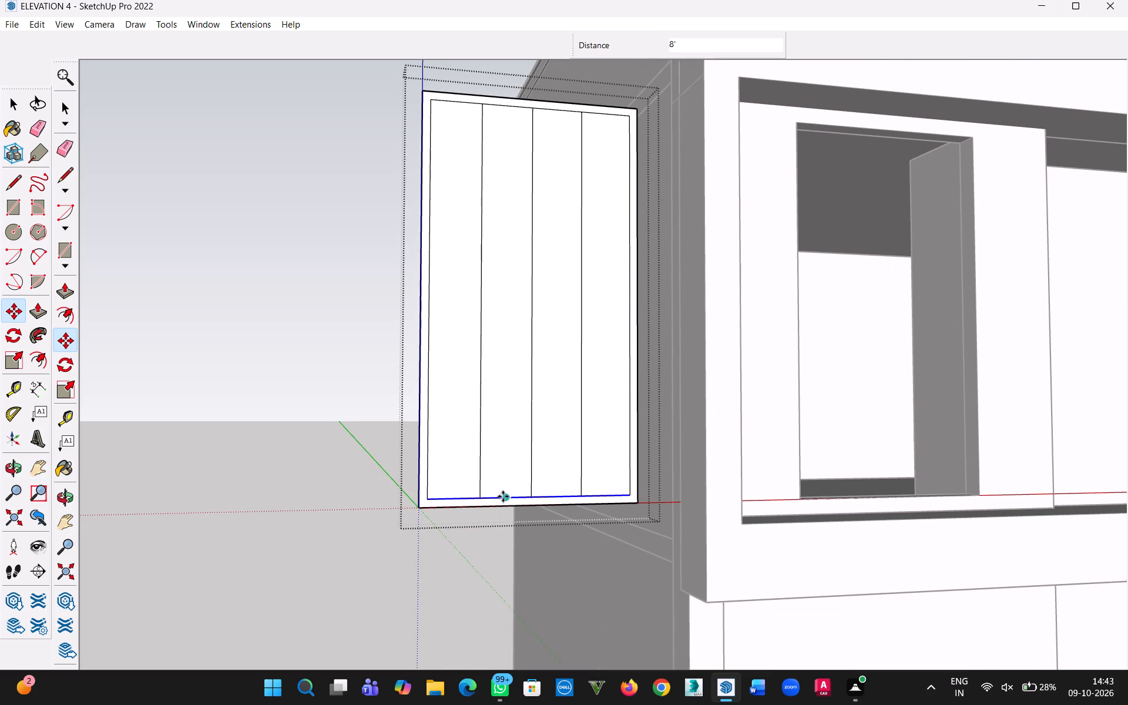
# Divide the edge copy into 8 equal spacings to form the panel's horizontal grid lines, and exit the group.
pyautogui.write('/8')
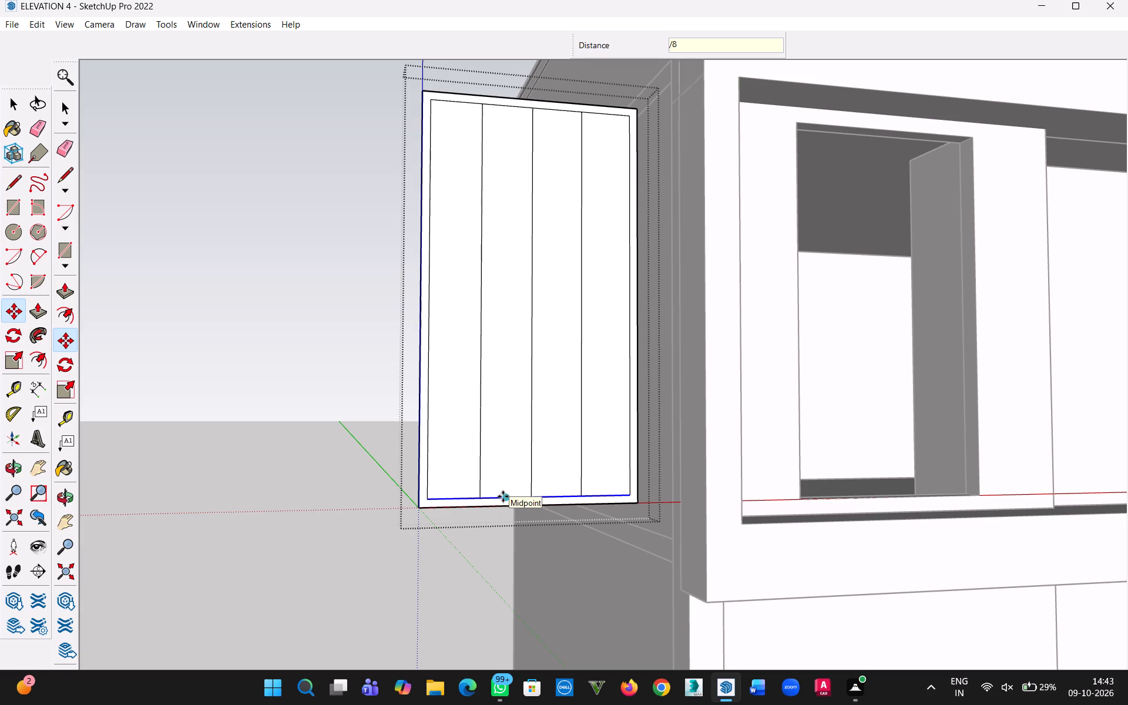
pyautogui.press('Return')
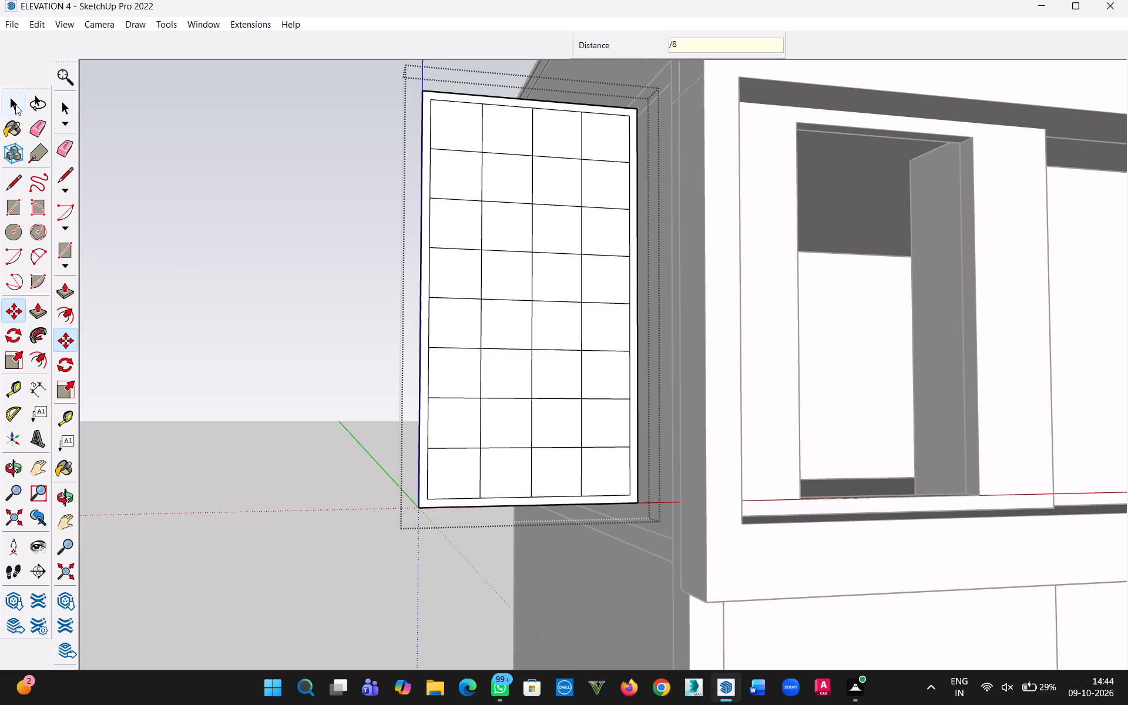
pyautogui.click(15, 105)
pyautogui.click(293, 229)
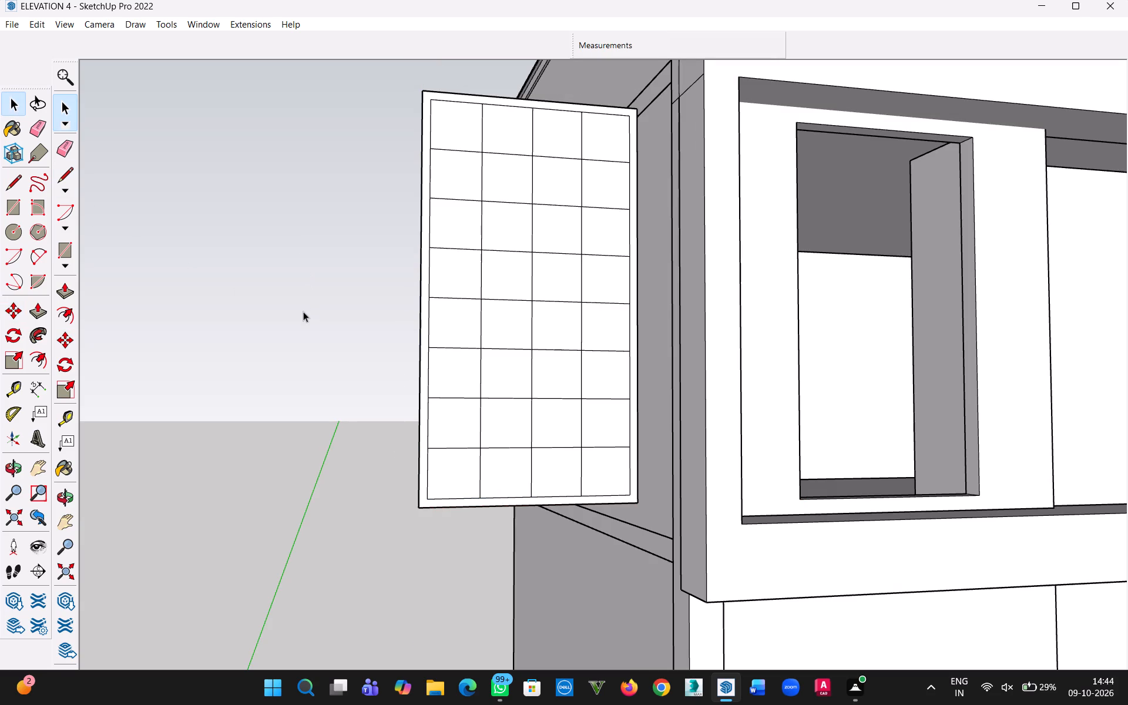
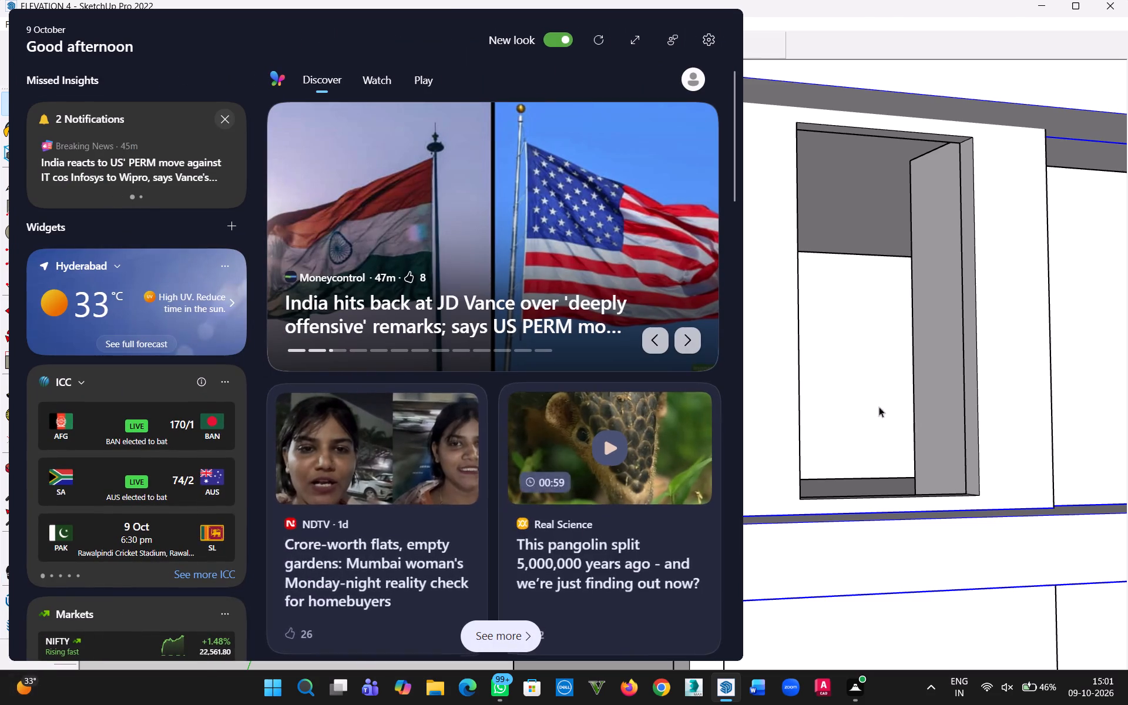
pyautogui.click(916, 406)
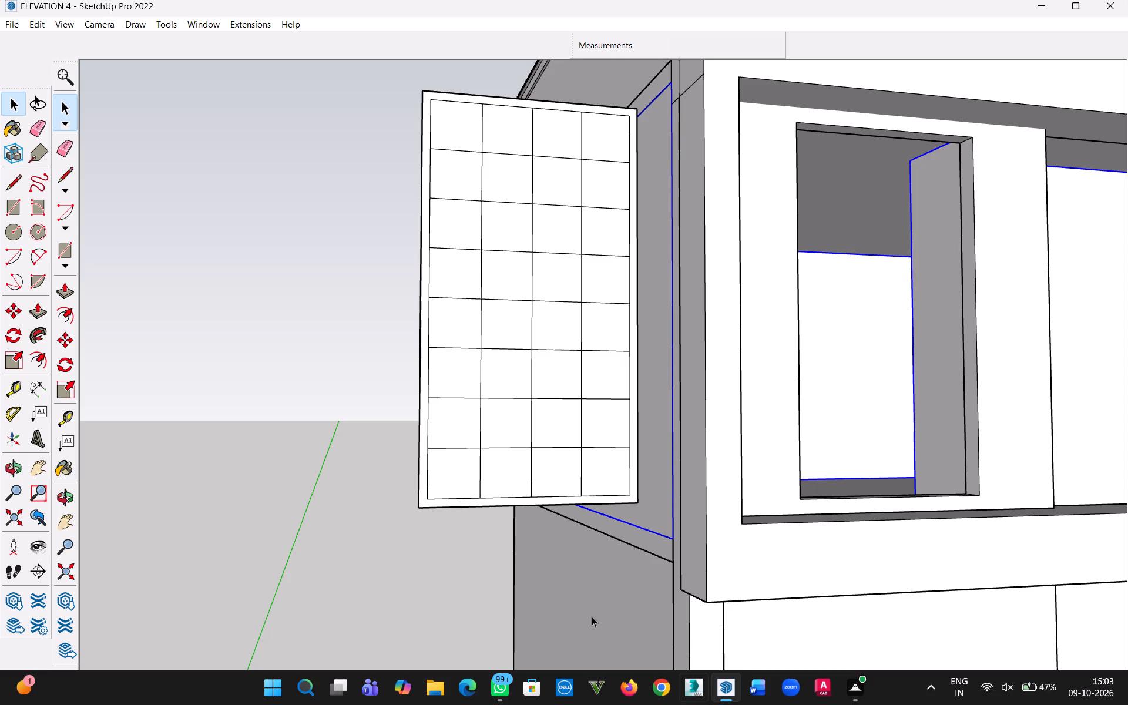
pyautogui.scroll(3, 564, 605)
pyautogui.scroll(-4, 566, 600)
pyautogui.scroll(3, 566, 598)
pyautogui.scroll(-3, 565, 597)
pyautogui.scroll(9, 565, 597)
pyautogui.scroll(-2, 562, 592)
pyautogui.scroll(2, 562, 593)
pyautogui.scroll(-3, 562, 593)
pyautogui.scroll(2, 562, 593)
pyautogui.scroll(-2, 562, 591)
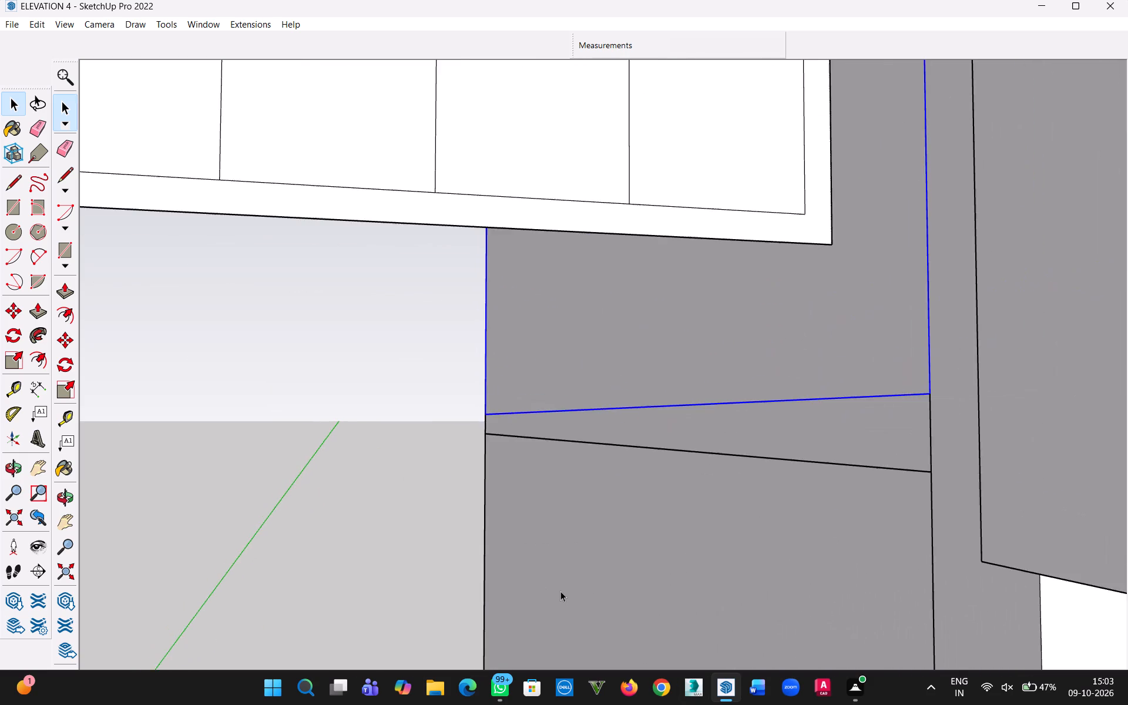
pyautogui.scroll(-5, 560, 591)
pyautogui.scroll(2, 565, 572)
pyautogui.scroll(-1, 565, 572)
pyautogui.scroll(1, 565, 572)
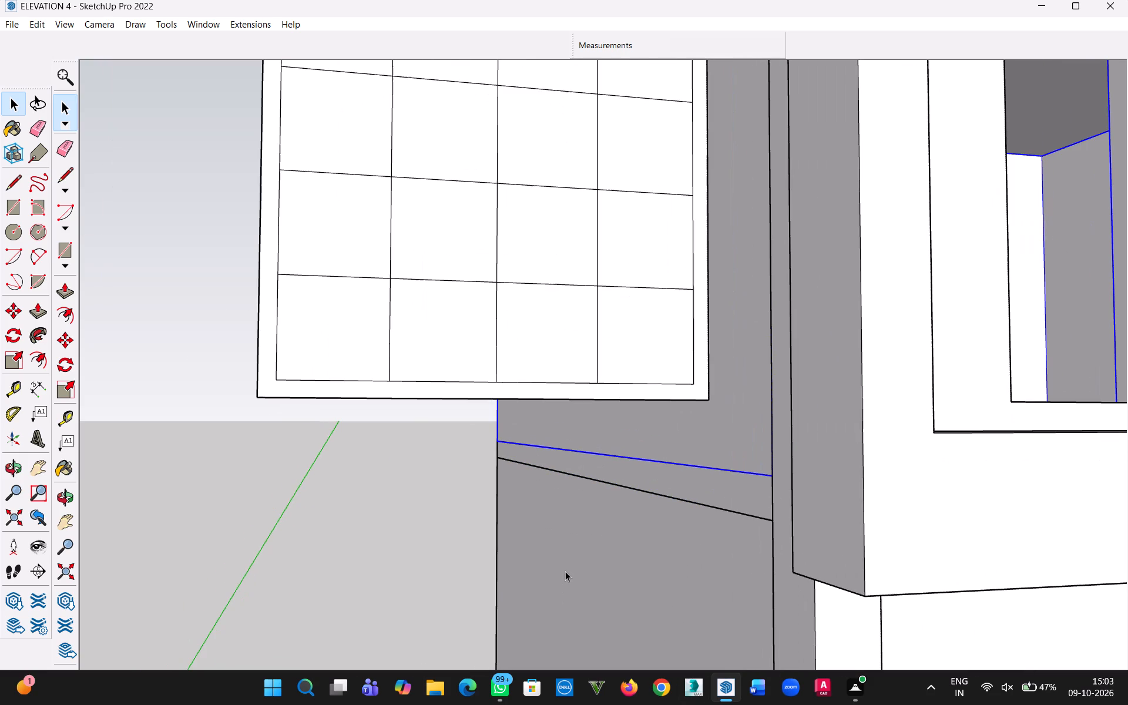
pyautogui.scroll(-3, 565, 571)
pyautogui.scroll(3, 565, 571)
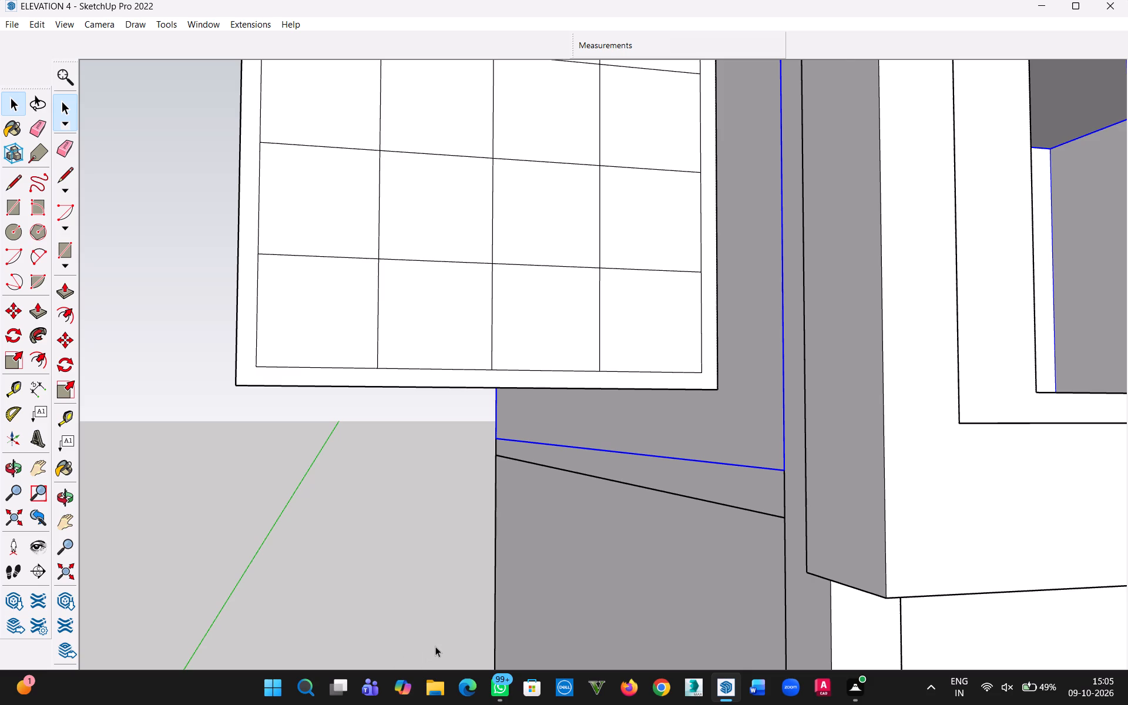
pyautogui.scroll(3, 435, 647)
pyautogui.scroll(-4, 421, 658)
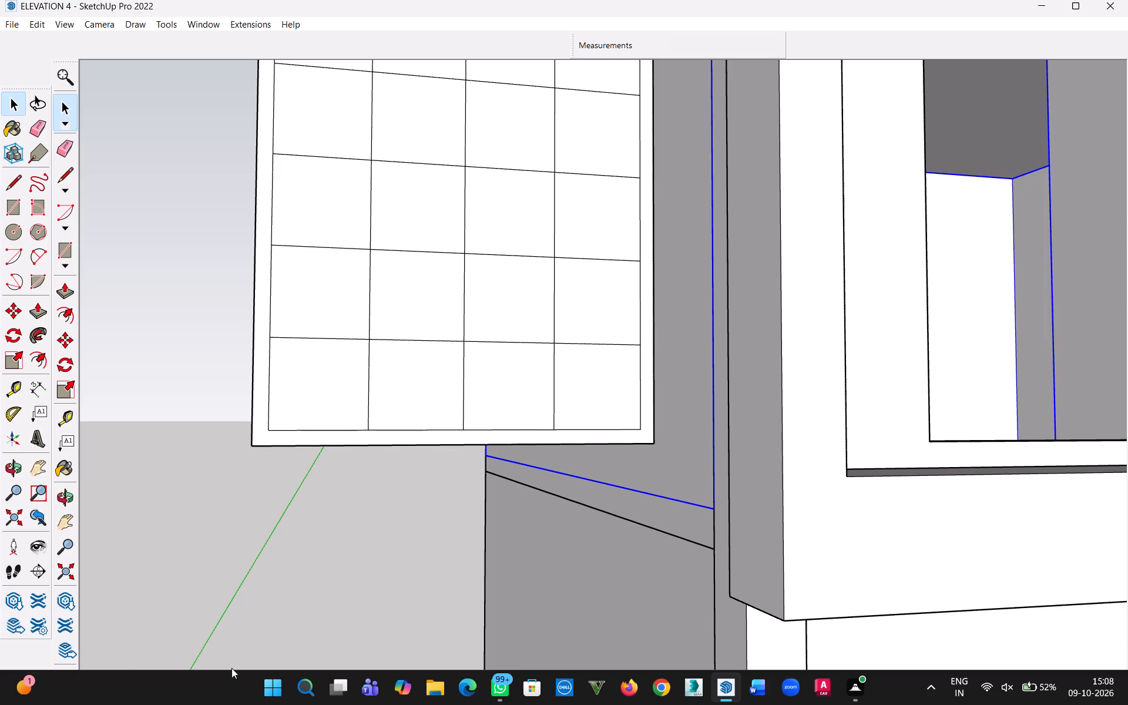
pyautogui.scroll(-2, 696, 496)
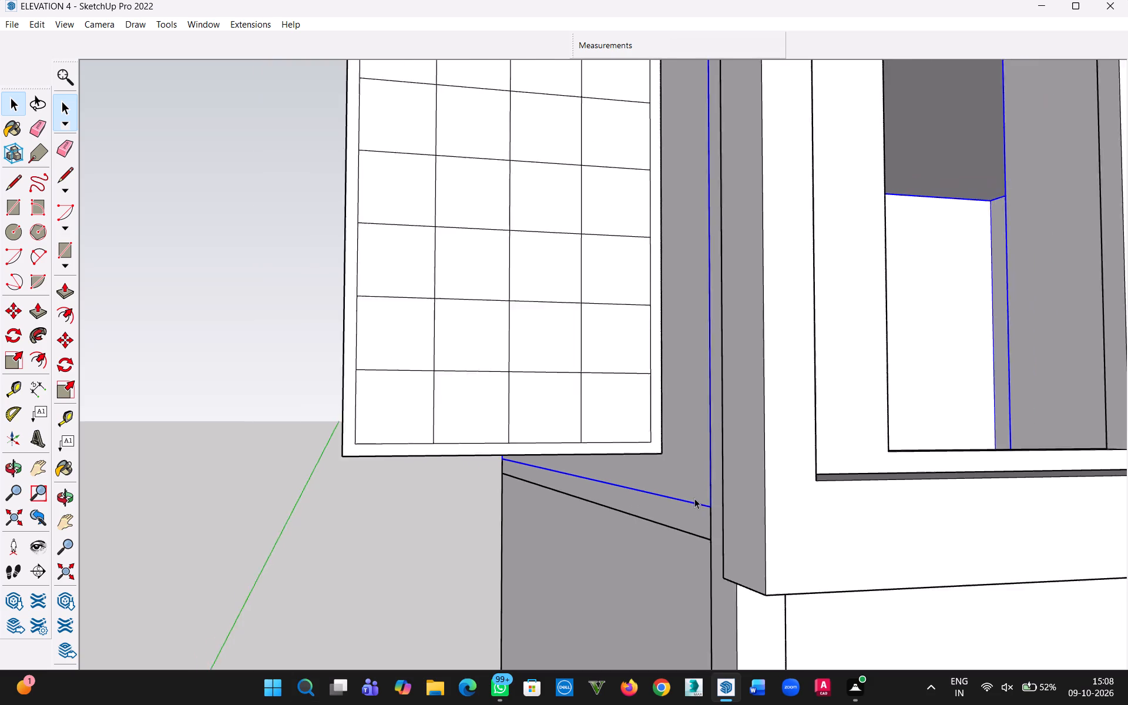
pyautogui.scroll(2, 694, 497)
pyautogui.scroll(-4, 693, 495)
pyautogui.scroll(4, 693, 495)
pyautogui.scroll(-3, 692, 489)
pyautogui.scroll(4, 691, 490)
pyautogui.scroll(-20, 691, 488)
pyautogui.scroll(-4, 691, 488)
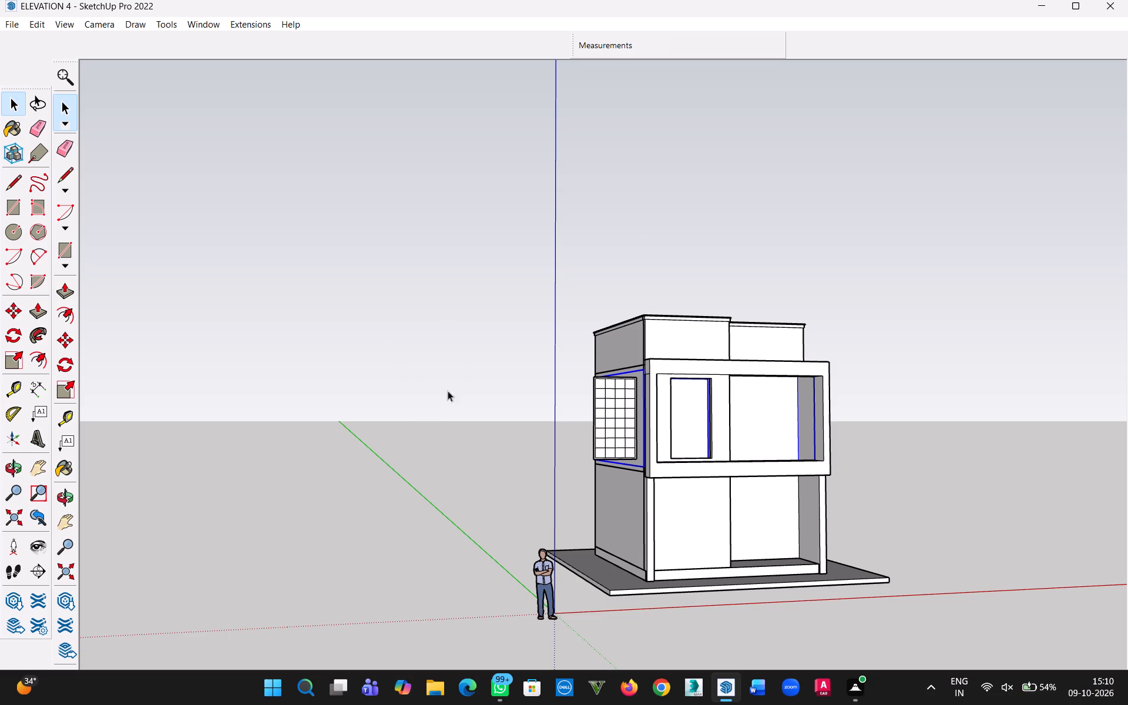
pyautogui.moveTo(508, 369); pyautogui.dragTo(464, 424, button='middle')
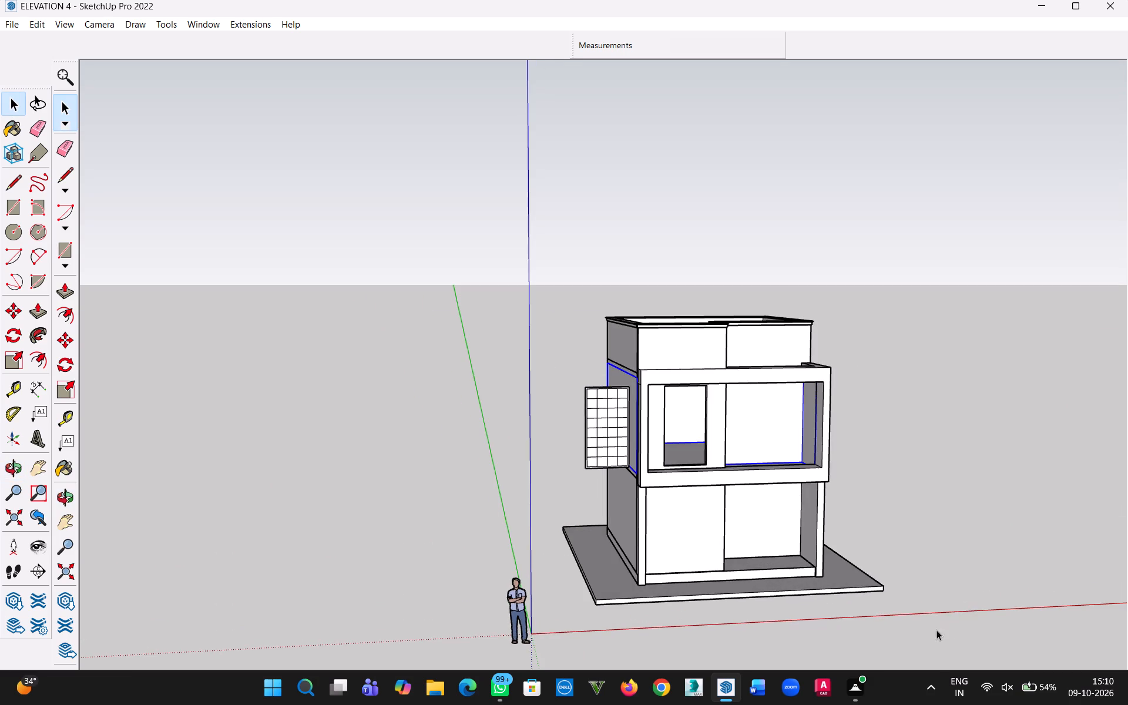
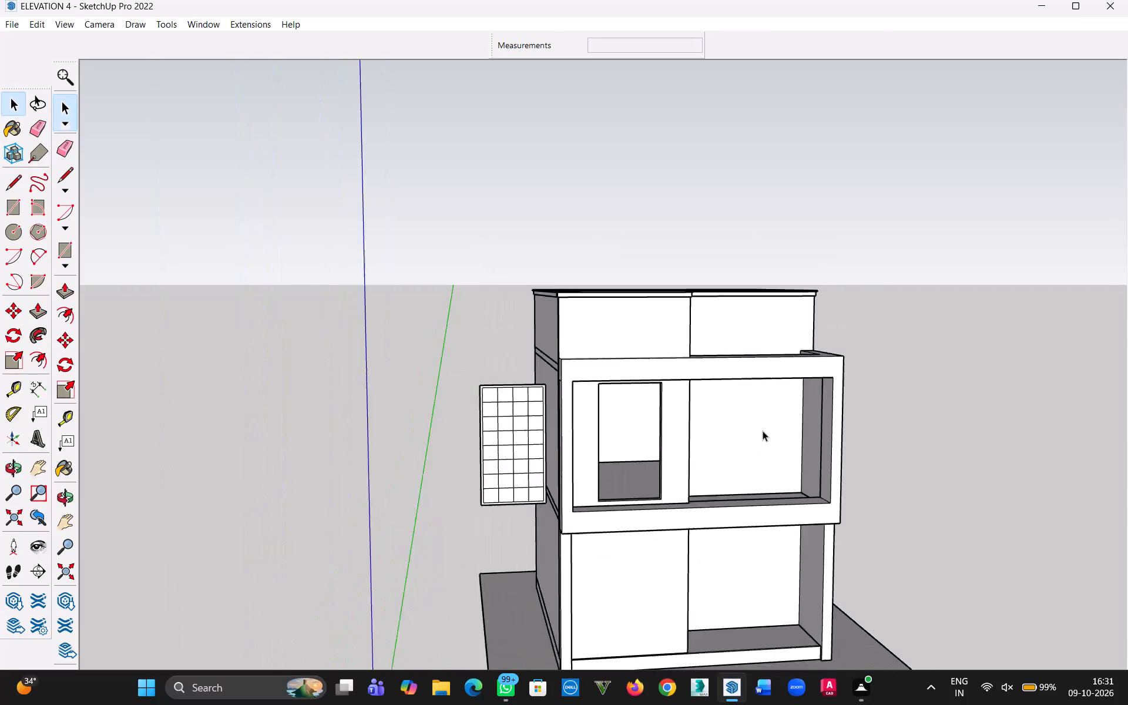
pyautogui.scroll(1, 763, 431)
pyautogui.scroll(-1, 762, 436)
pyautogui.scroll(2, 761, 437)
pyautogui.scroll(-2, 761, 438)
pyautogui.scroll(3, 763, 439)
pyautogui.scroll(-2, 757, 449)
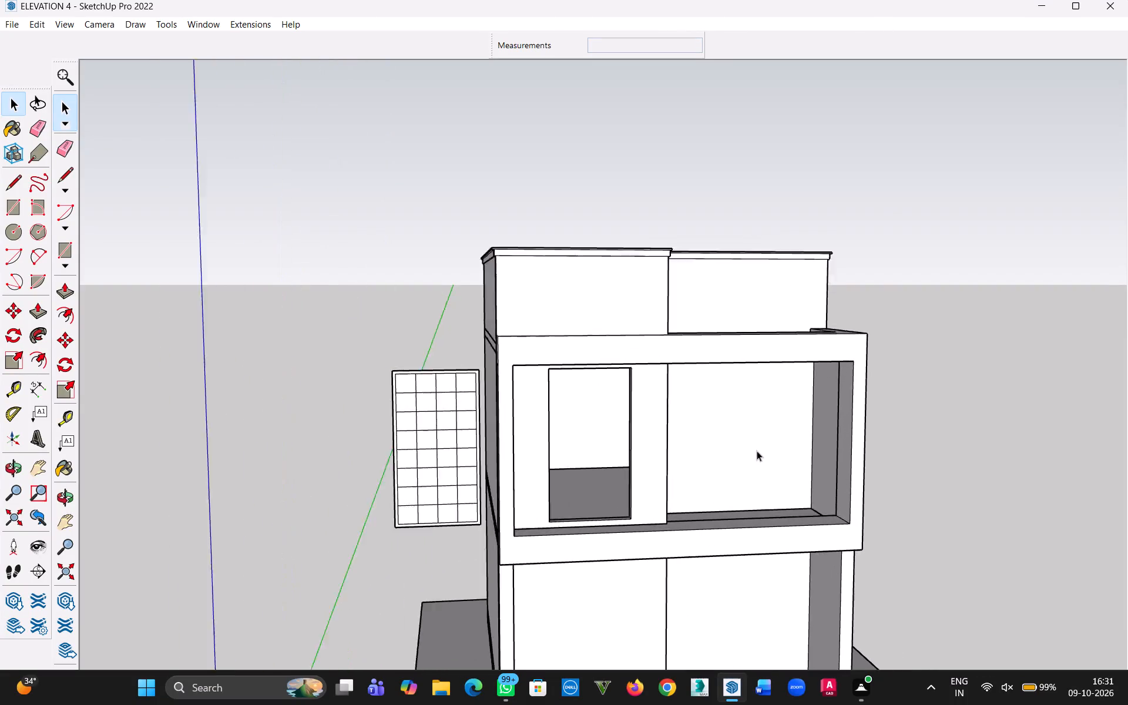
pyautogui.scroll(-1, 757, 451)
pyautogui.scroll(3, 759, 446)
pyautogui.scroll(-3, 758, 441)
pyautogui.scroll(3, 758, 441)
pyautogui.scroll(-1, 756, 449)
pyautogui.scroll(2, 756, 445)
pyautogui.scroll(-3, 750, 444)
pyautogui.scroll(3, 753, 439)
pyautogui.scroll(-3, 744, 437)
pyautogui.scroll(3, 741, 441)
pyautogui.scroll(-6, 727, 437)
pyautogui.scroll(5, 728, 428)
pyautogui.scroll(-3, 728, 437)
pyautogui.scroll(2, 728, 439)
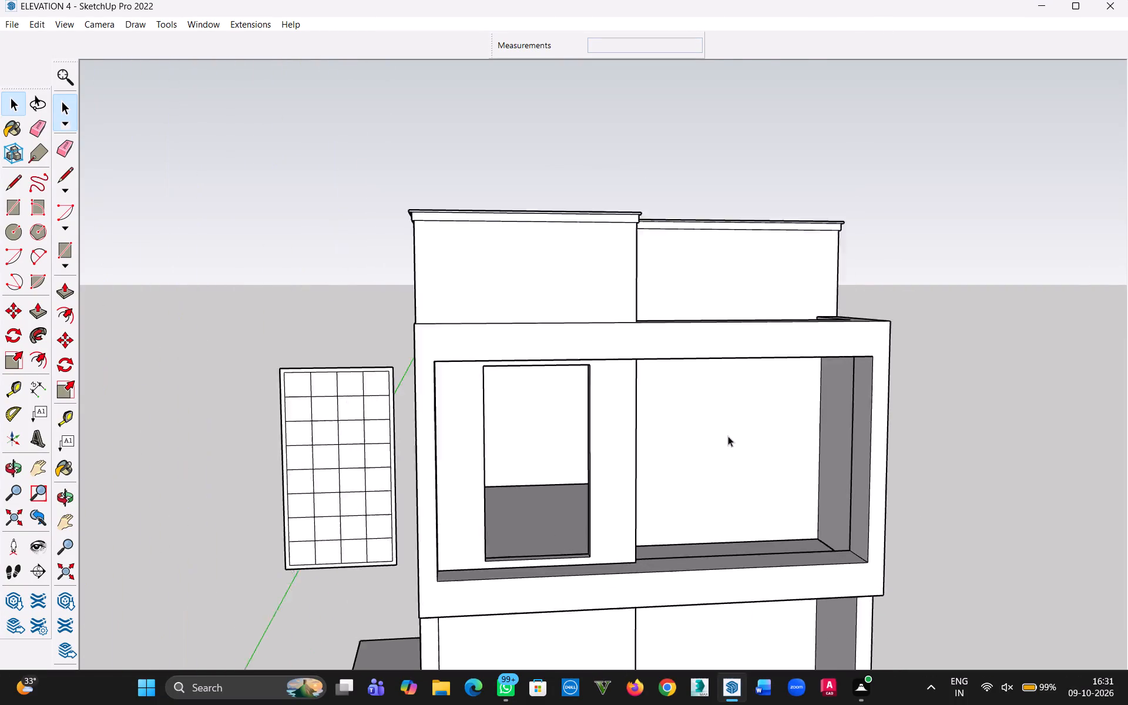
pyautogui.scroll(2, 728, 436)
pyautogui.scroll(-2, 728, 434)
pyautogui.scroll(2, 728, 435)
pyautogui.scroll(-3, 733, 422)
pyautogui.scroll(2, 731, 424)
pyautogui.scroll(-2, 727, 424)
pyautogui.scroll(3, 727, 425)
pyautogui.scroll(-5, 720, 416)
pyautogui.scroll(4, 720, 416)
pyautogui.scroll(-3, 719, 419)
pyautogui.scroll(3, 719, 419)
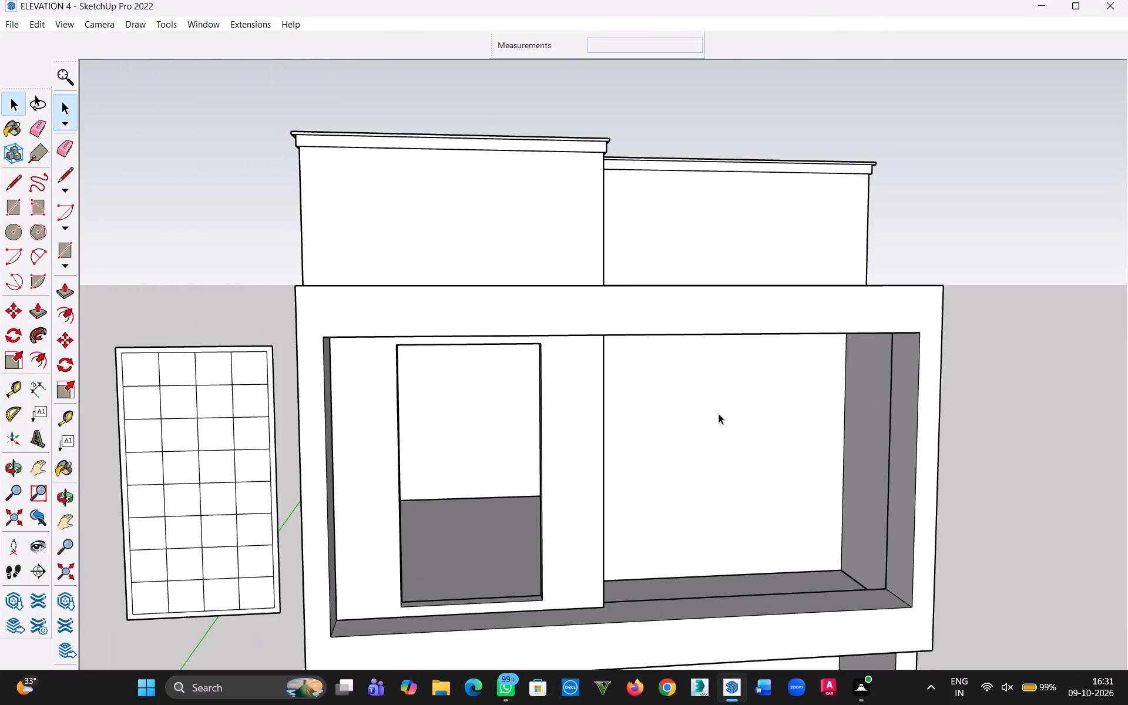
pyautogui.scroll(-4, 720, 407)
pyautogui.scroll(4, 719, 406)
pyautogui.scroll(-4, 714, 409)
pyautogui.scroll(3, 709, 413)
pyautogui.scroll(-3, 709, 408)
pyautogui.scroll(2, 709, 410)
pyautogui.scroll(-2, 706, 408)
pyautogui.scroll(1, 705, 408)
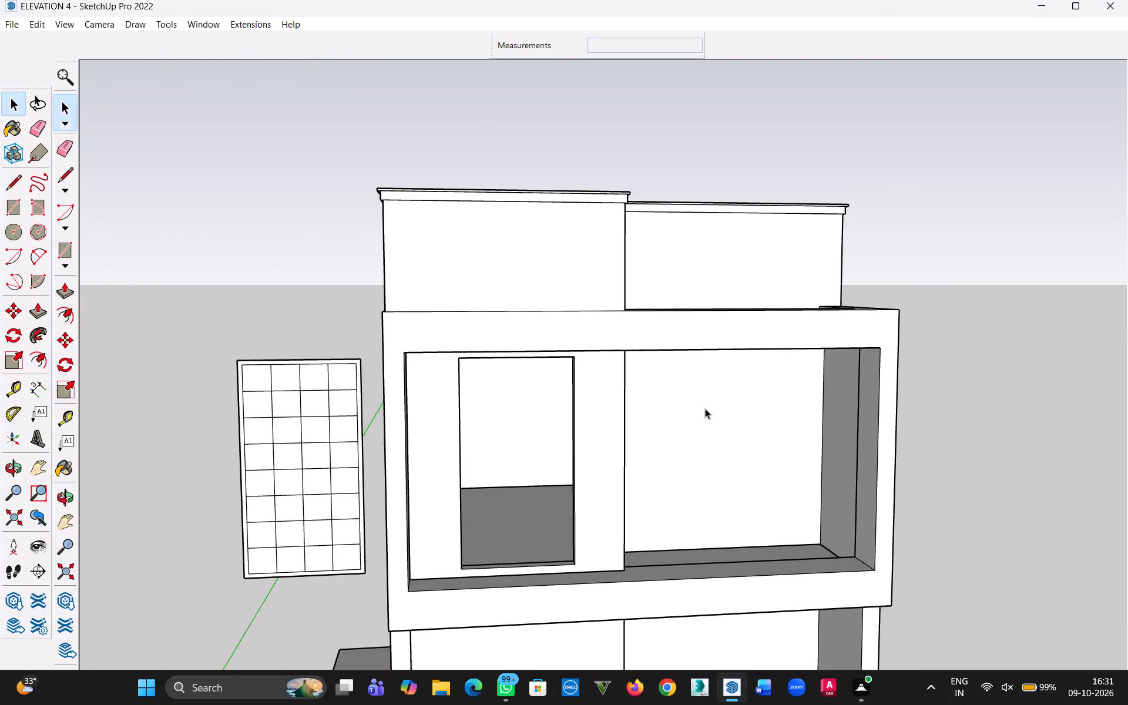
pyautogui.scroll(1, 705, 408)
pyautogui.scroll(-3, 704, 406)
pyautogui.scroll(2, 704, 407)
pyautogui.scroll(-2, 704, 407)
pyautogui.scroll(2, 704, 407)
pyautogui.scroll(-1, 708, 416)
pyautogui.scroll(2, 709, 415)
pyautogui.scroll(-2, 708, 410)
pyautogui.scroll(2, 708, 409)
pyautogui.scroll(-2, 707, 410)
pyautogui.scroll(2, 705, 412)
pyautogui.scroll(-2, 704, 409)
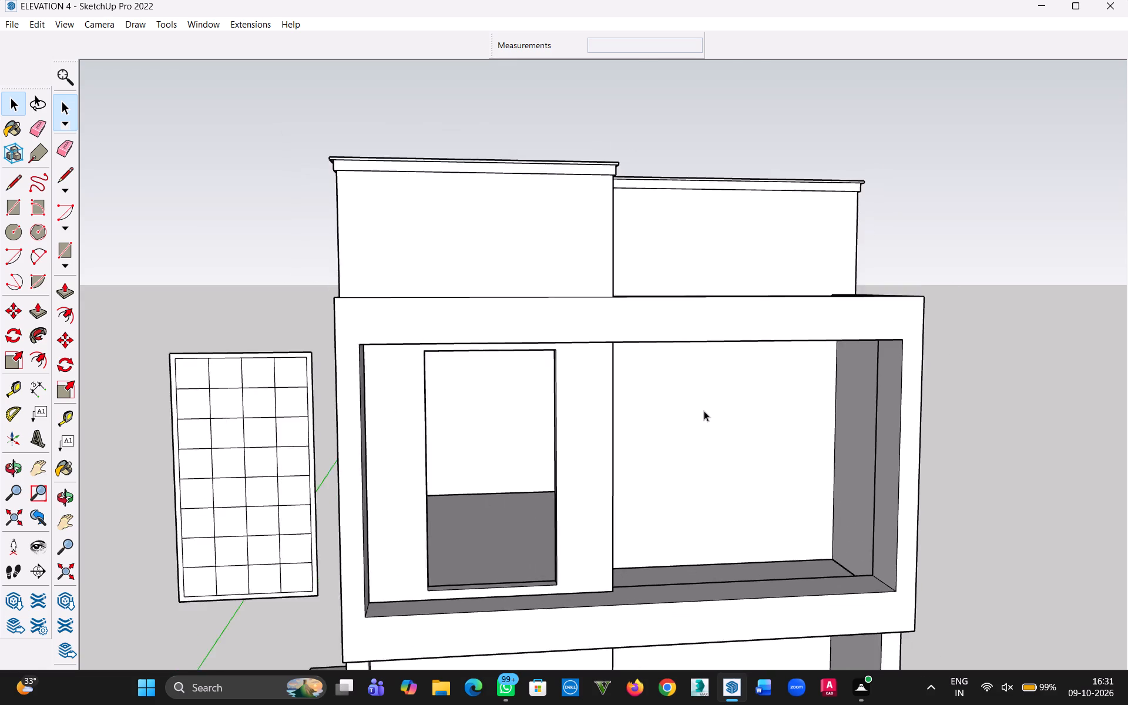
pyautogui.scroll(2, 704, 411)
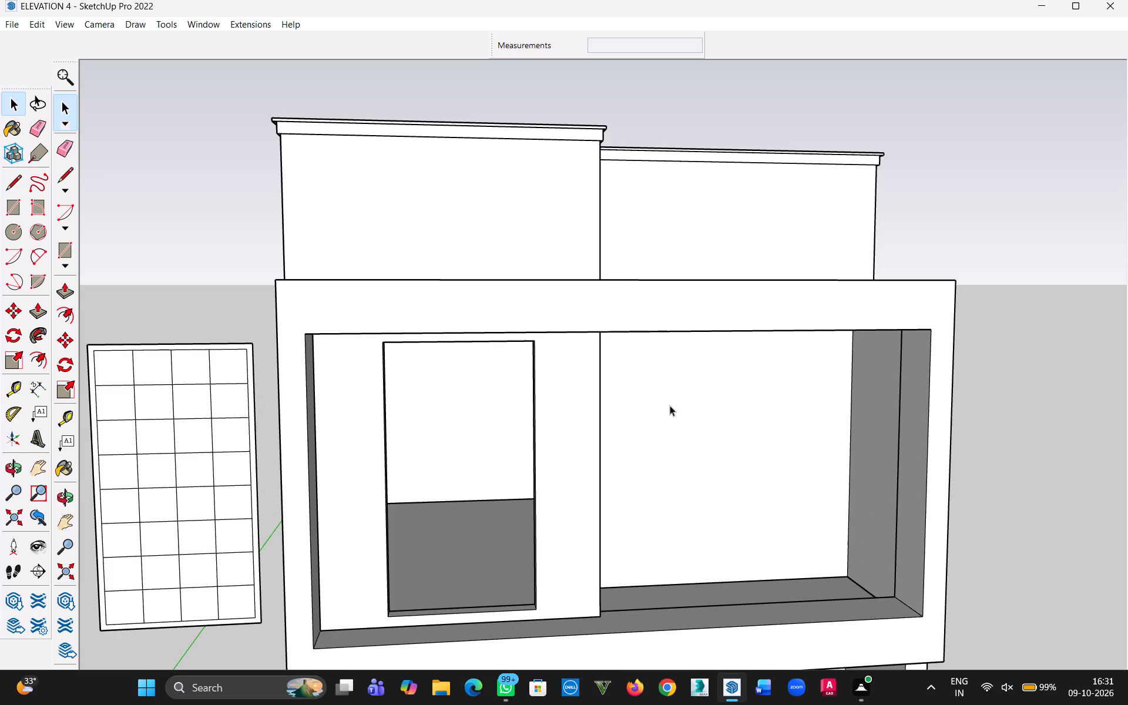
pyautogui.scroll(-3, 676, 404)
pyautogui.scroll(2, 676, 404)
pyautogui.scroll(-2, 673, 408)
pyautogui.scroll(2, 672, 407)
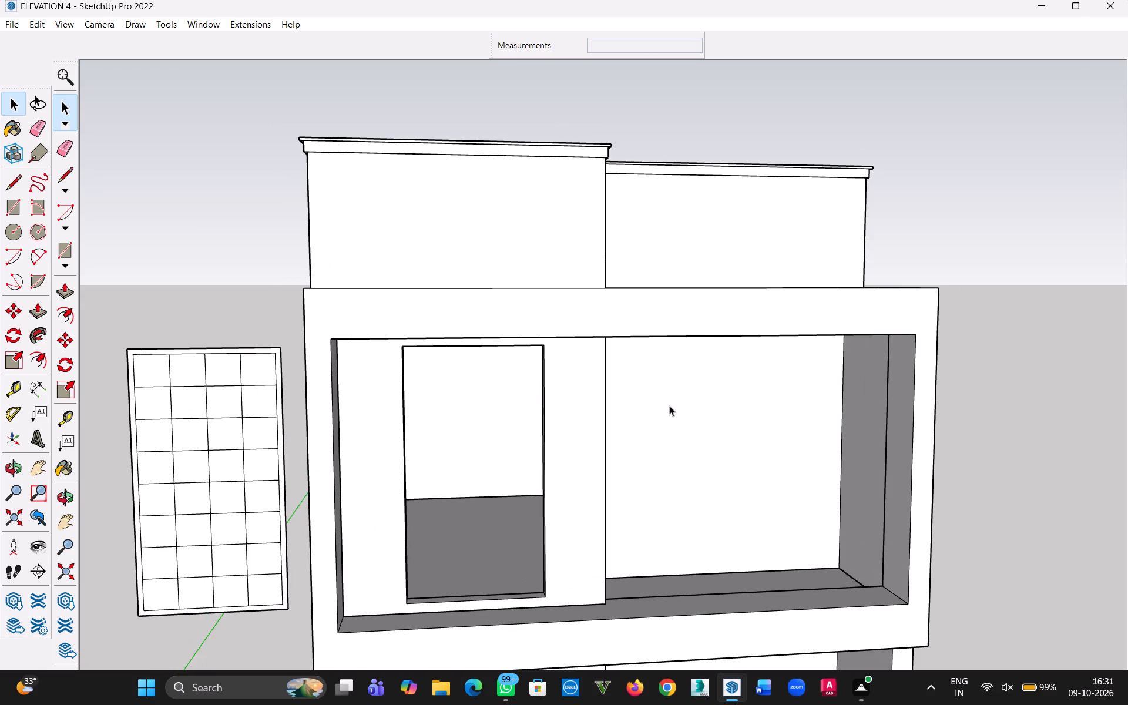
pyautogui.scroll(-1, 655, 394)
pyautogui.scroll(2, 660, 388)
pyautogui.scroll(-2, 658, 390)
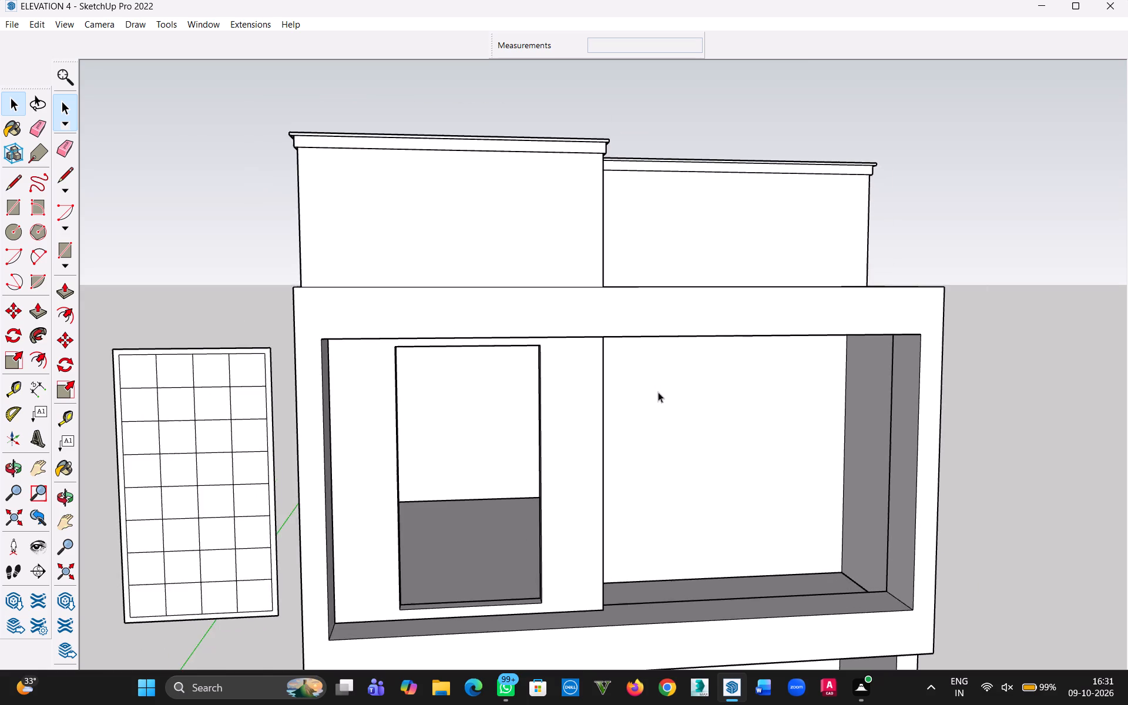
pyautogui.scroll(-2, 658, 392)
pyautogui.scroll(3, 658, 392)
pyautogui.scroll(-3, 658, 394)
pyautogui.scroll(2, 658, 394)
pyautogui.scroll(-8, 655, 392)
# Examine the framed grid panel beside the building's upper-floor opening up close and from slightly different angles.
pyautogui.moveTo(540, 401); pyautogui.dragTo(553, 417, button='middle')
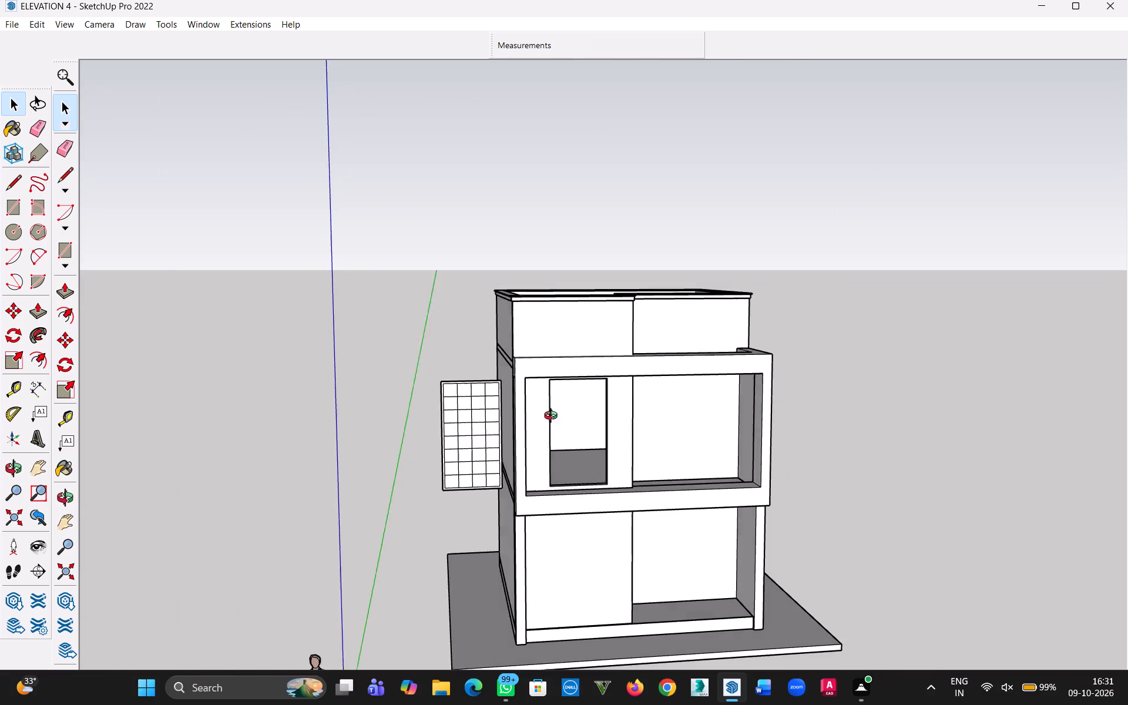
pyautogui.moveTo(553, 417); pyautogui.dragTo(600, 484, button='middle')
pyautogui.scroll(10, 428, 428)
pyautogui.scroll(2, 541, 440)
pyautogui.moveTo(541, 440); pyautogui.dragTo(514, 433, button='middle')
pyautogui.moveTo(471, 407); pyautogui.dragTo(462, 402, button='middle')
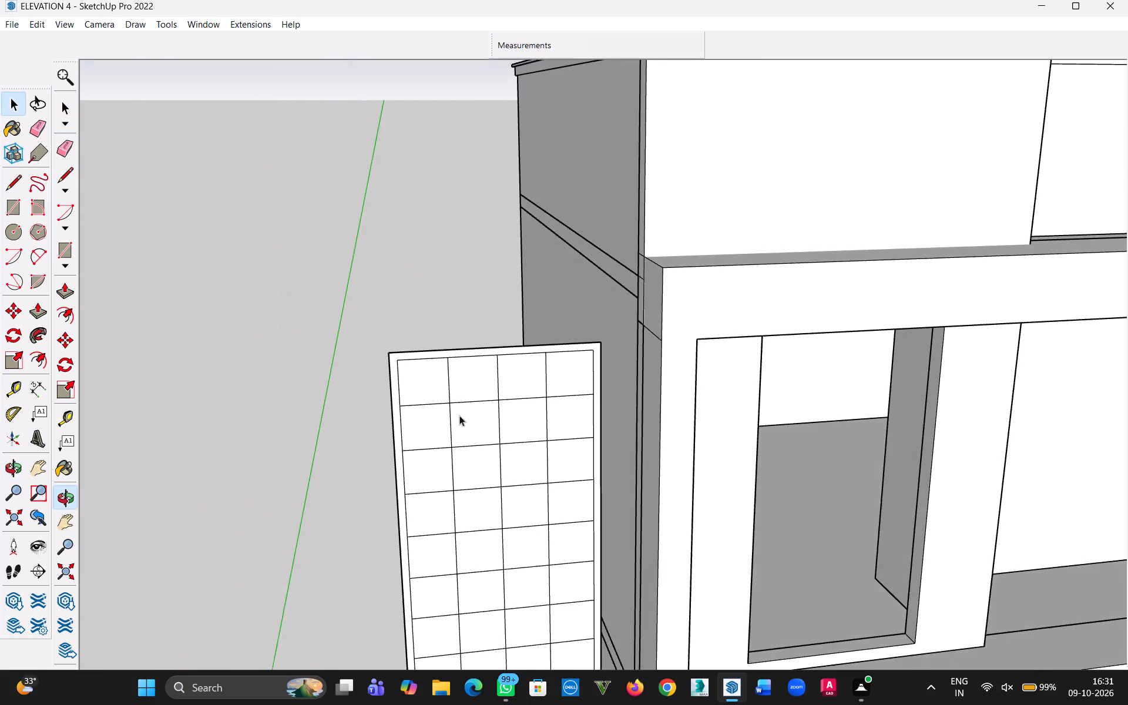
pyautogui.scroll(8, 457, 415)
pyautogui.scroll(-3, 405, 381)
pyautogui.scroll(9, 398, 408)
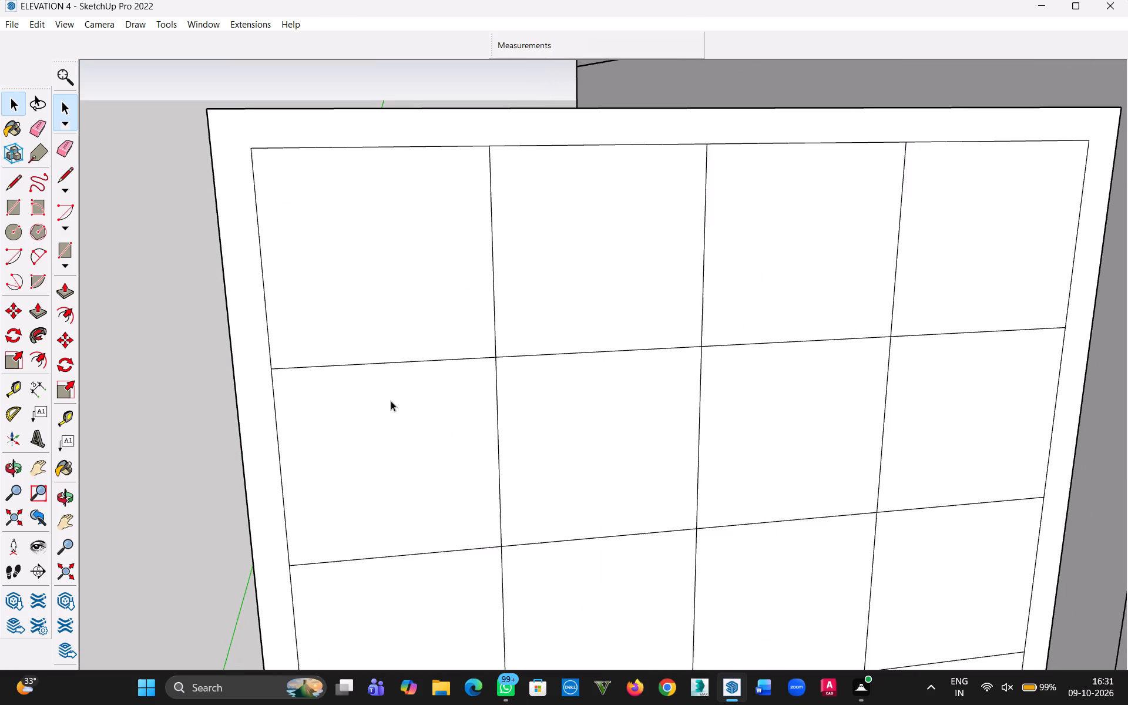
pyautogui.scroll(-7, 391, 401)
pyautogui.moveTo(414, 431); pyautogui.dragTo(367, 427, button='middle')
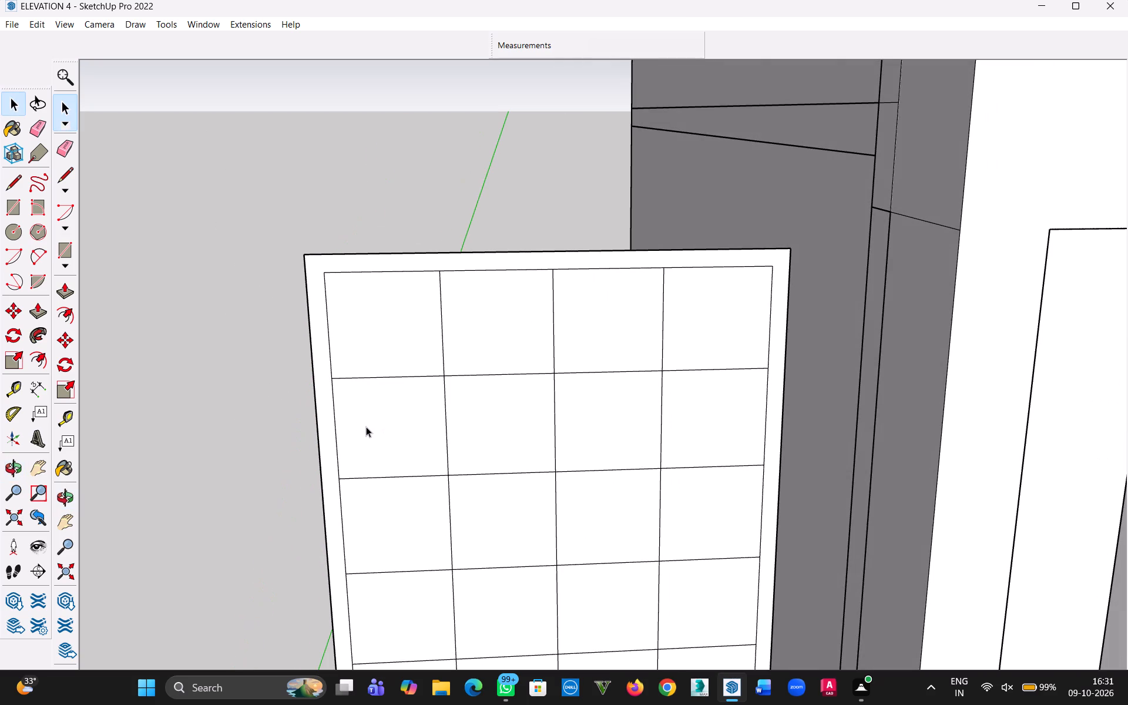
pyautogui.scroll(-4, 371, 430)
pyautogui.moveTo(384, 442); pyautogui.dragTo(395, 370, button='middle')
pyautogui.scroll(-4, 380, 405)
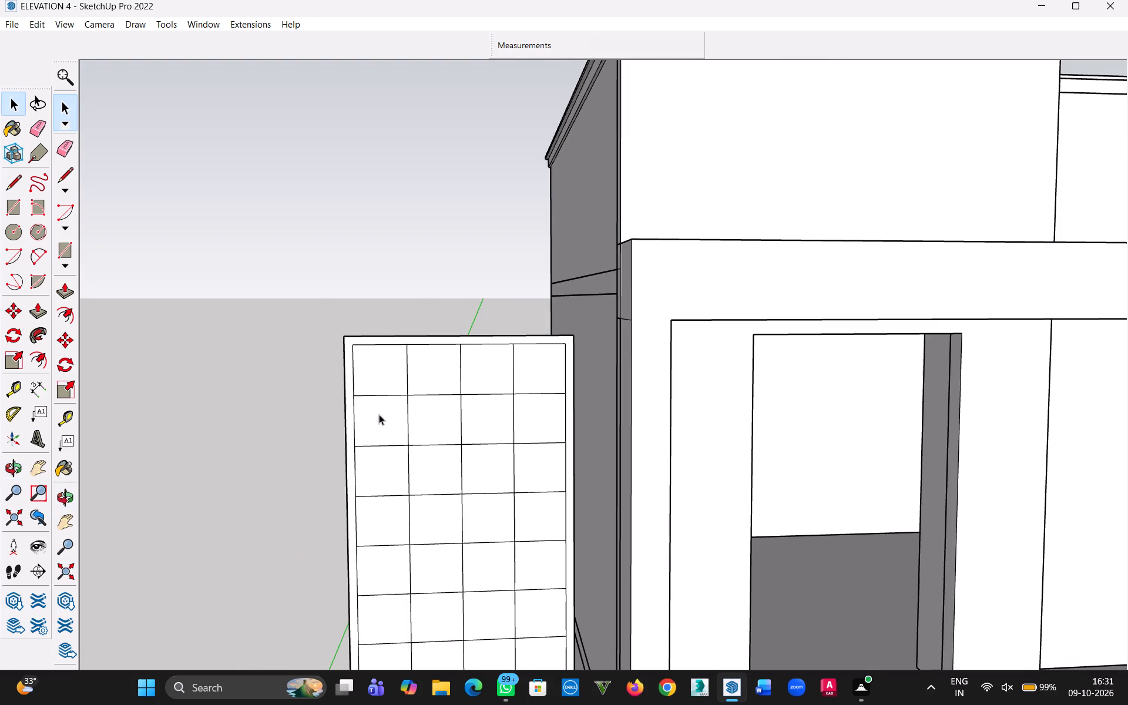
pyautogui.moveTo(383, 429); pyautogui.dragTo(393, 461, button='middle')
pyautogui.scroll(8, 394, 373)
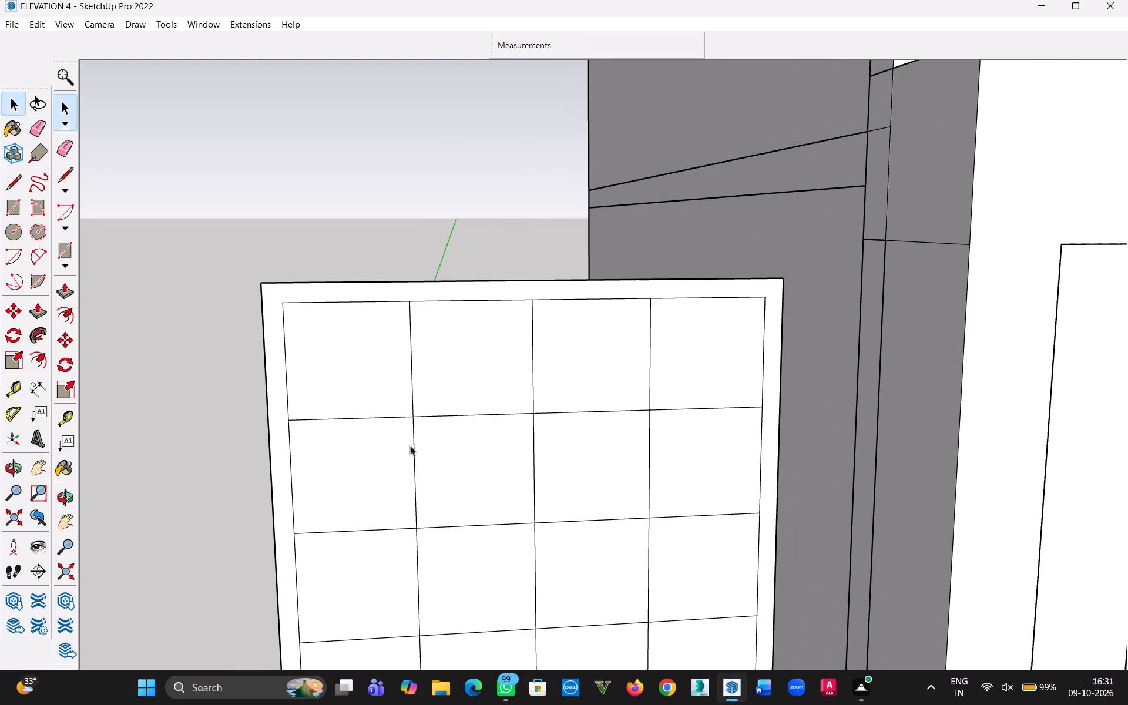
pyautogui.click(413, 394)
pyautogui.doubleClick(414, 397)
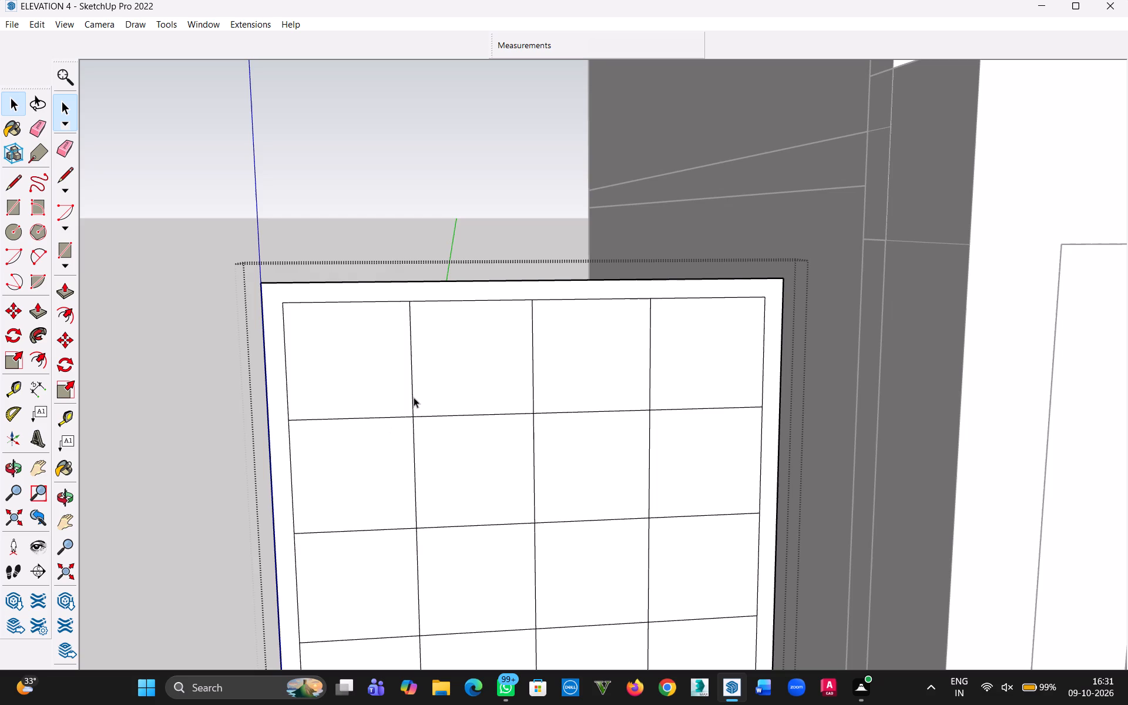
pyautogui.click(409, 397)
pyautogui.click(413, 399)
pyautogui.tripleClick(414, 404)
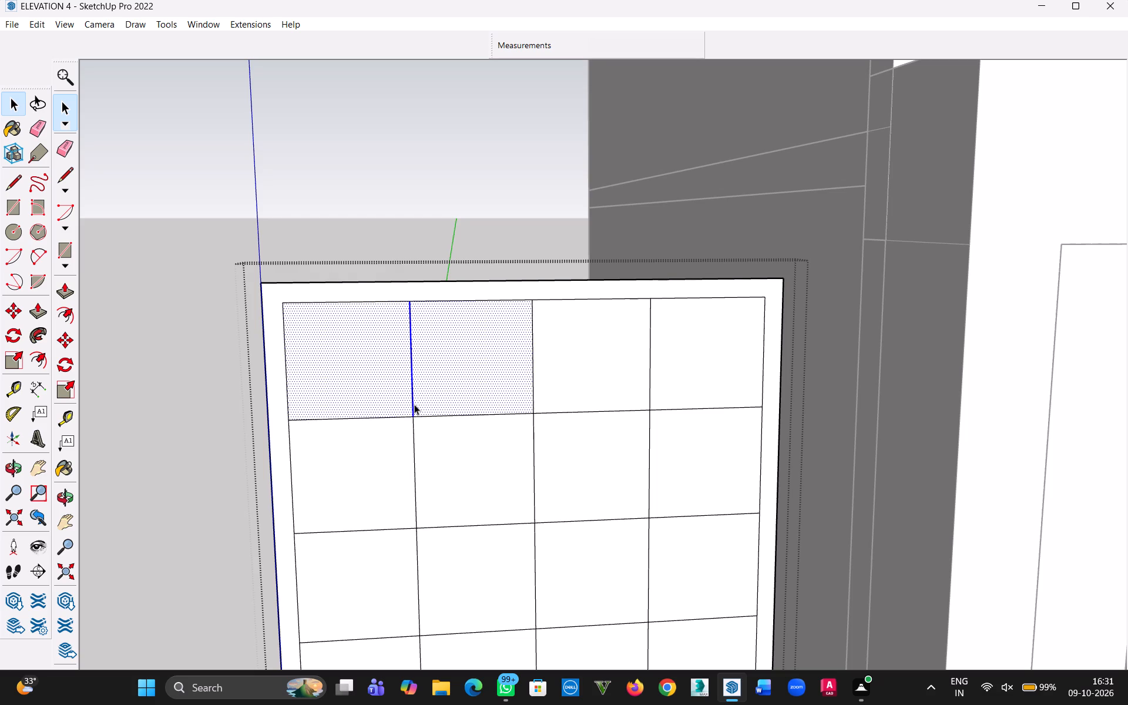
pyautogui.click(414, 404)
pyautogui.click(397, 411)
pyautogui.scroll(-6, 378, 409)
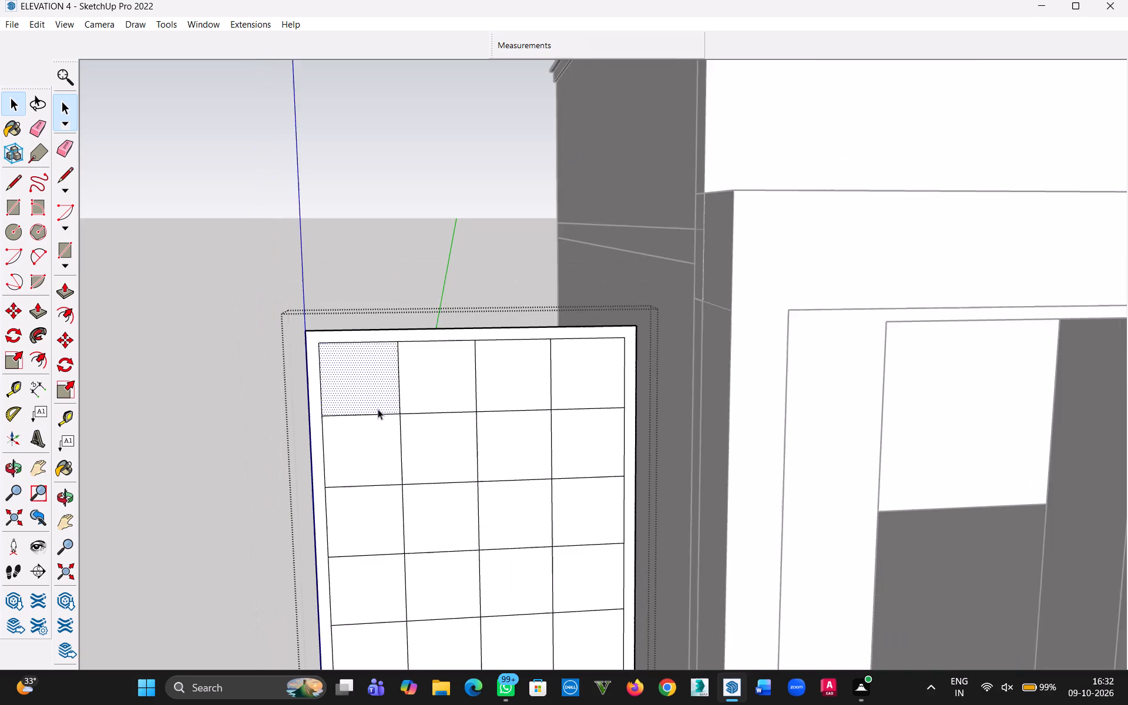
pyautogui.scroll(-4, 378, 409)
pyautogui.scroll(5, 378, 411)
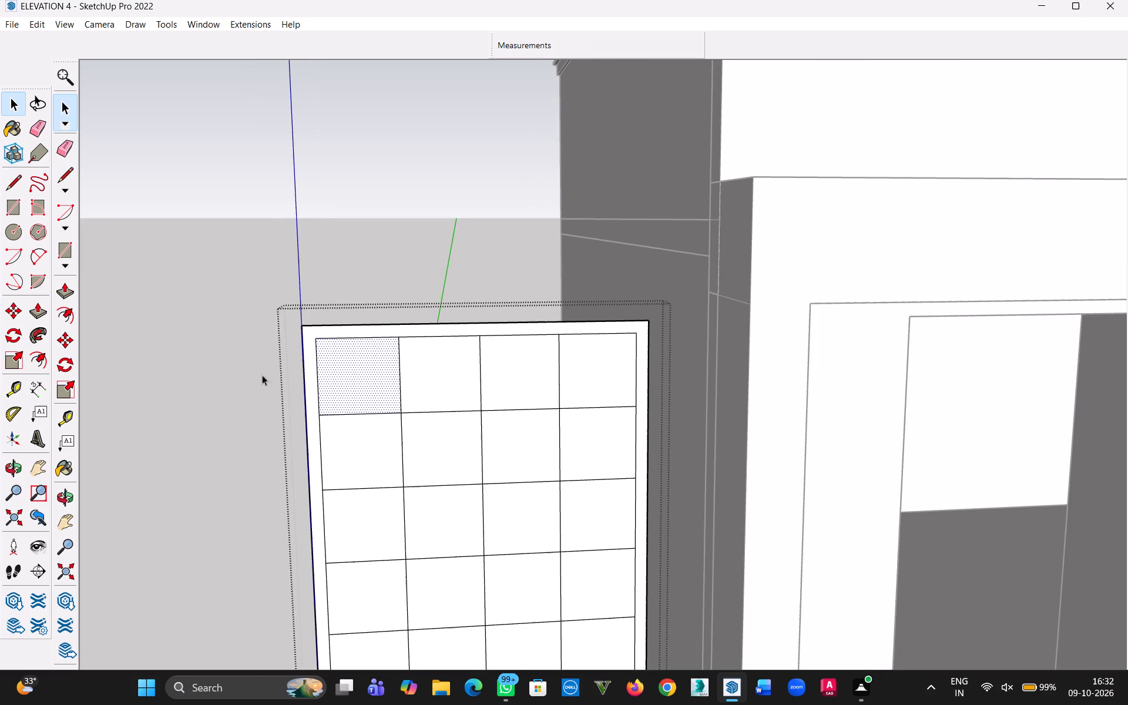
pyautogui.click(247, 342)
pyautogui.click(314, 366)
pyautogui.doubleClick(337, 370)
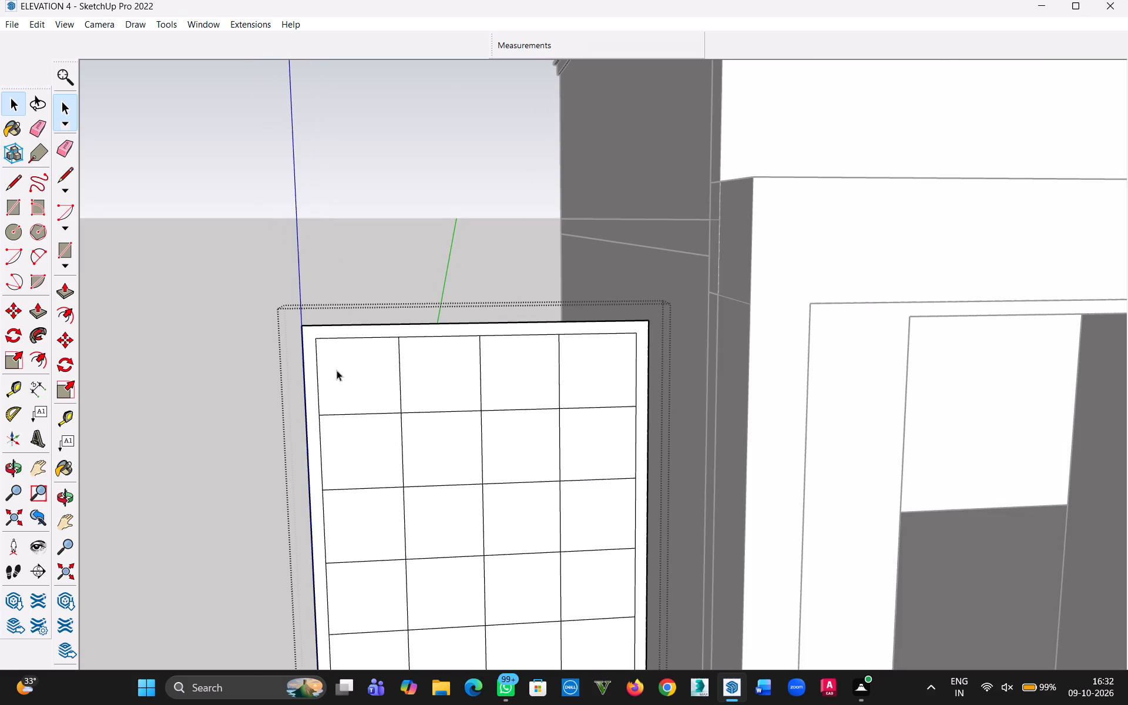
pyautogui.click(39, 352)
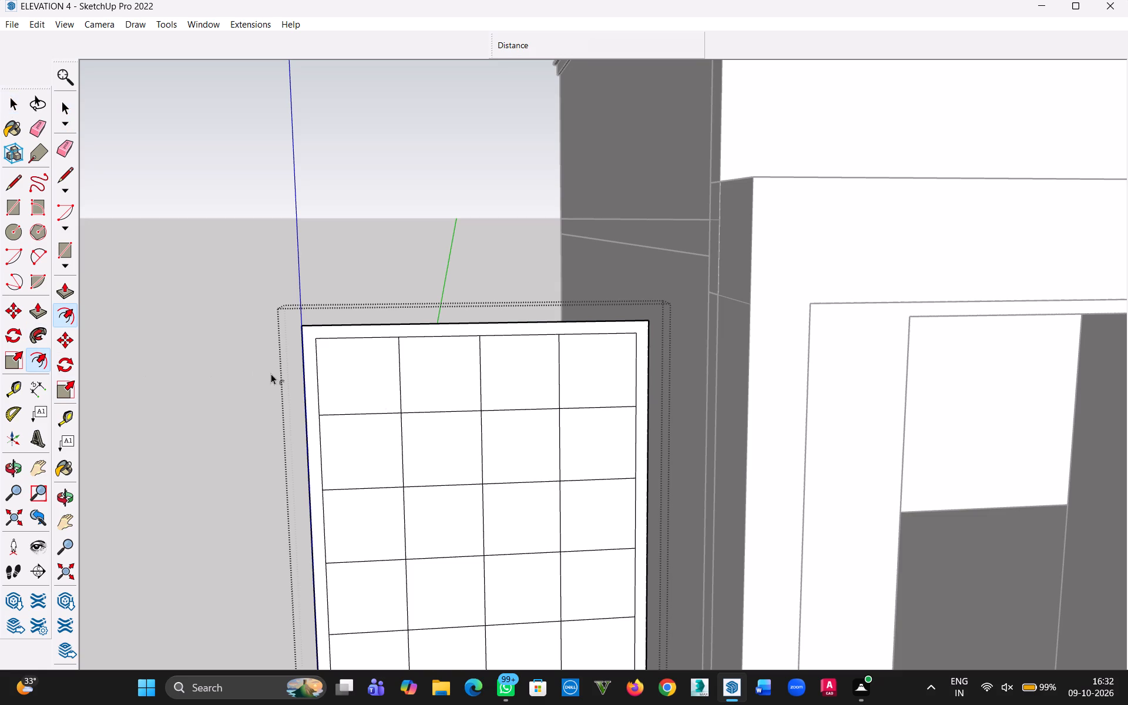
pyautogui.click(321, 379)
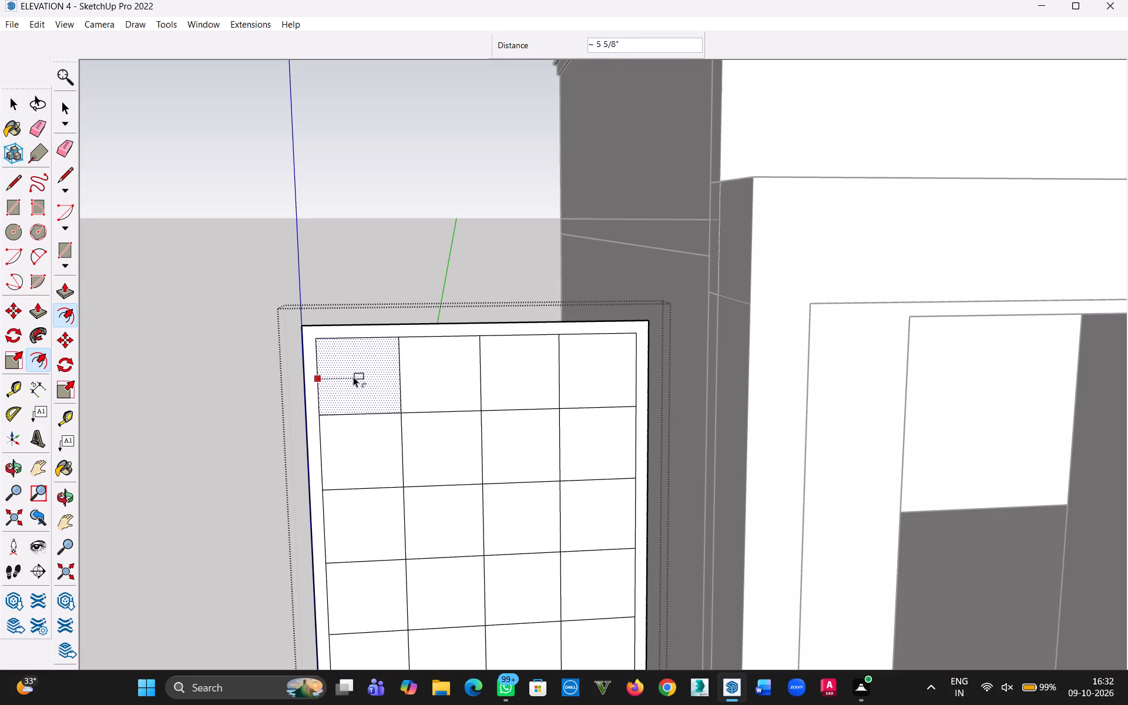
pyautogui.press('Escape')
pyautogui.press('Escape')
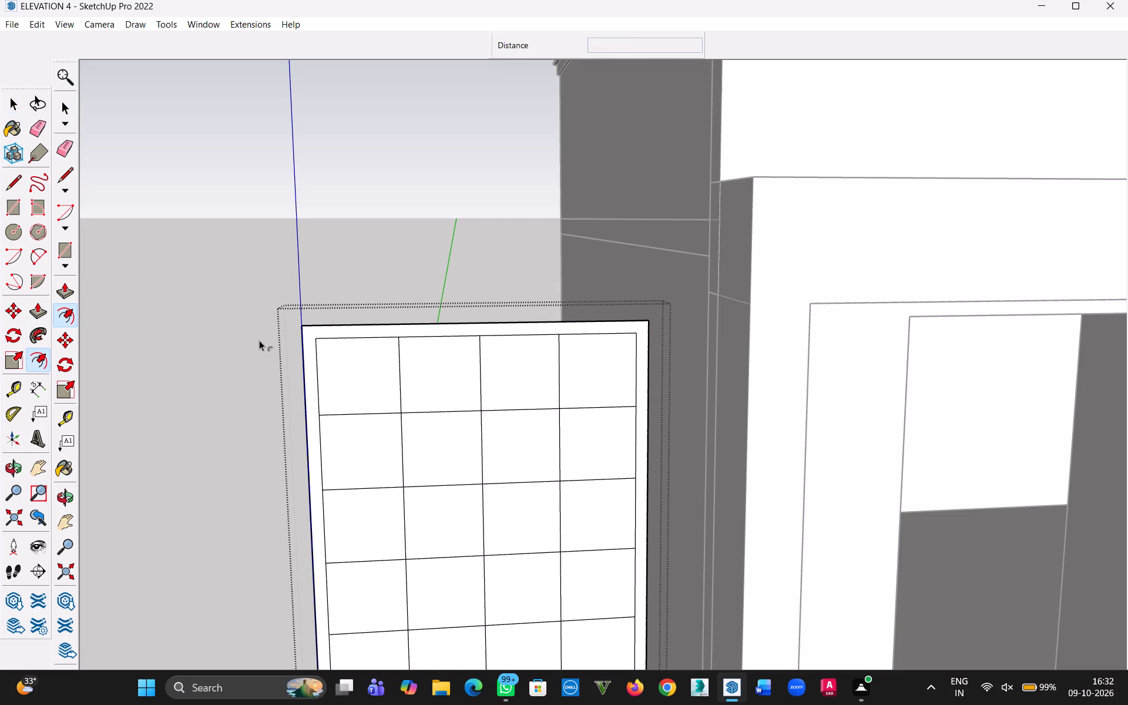
# Undo the grid panel's horizontal and vertical divisions and its inner frame offset, and close the panel group.
pyautogui.hotkey('ctrl', 'z')
pyautogui.hotkey('ctrl', 'z')
pyautogui.hotkey('ctrl', 'z')
pyautogui.hotkey('ctrl', 'z')
pyautogui.hotkey('ctrl', 'z')
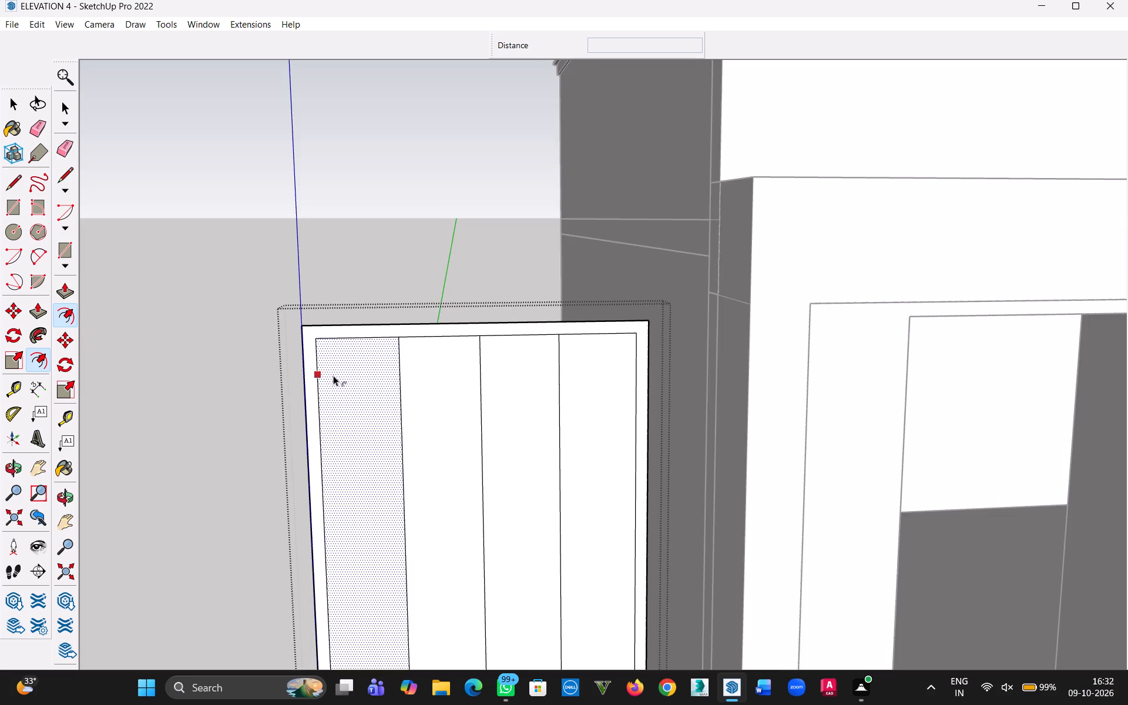
pyautogui.hotkey('ctrl', 'z')
pyautogui.hotkey('ctrl', 'z')
pyautogui.hotkey('ctrl', 'z')
pyautogui.hotkey('ctrl', 'z')
pyautogui.hotkey('ctrl', 'z')
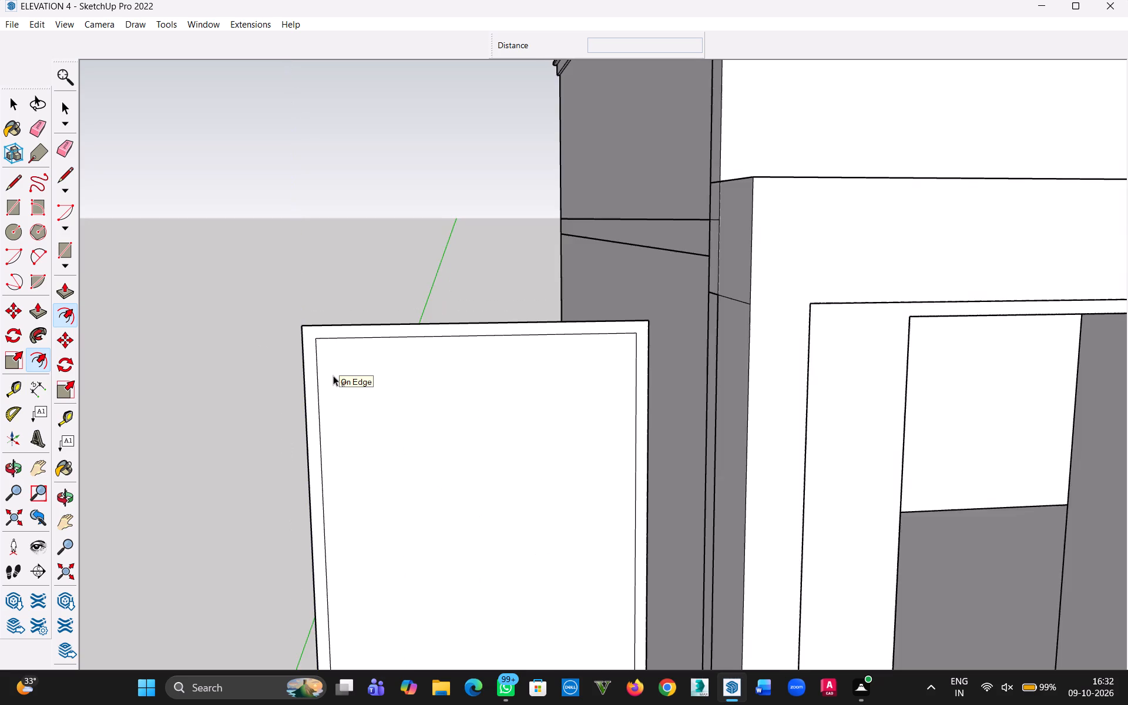
pyautogui.hotkey('ctrl', 'z')
pyautogui.hotkey('ctrl', 'z')
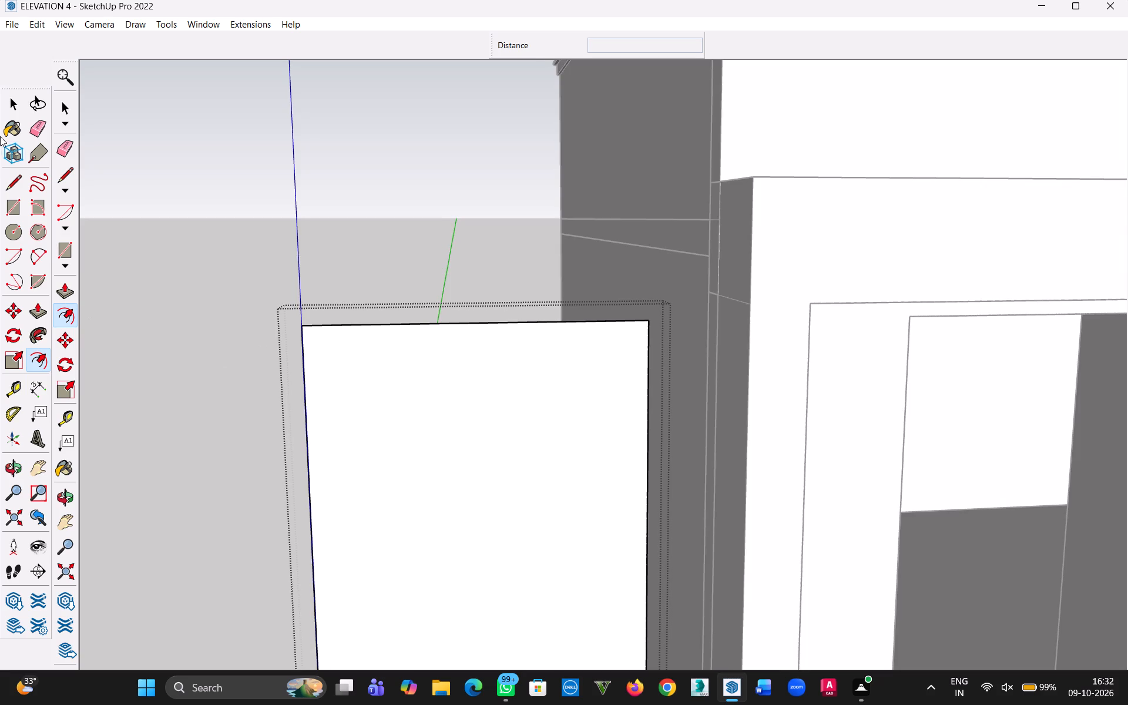
pyautogui.click(13, 98)
pyautogui.click(150, 261)
# Examine the plain panel from behind and from the front beside the building's upper-floor wall.
pyautogui.moveTo(246, 374); pyautogui.dragTo(619, 486, button='middle')
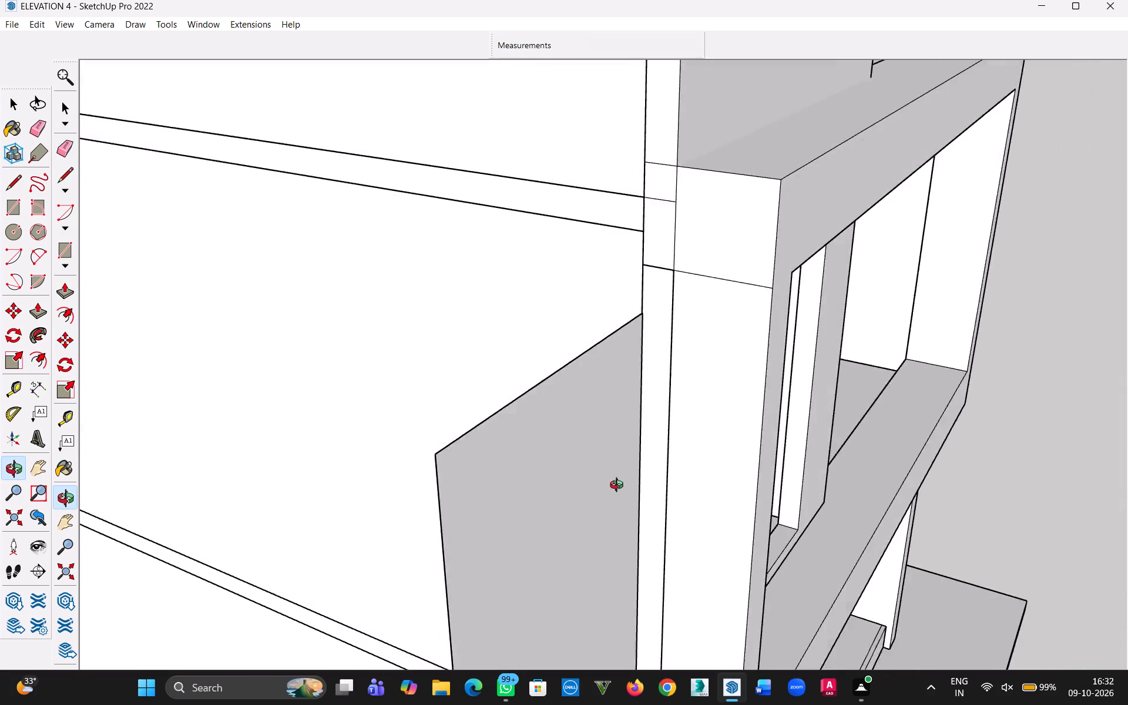
pyautogui.moveTo(619, 486); pyautogui.dragTo(738, 505, button='middle')
pyautogui.scroll(5, 523, 471)
pyautogui.scroll(-3, 654, 566)
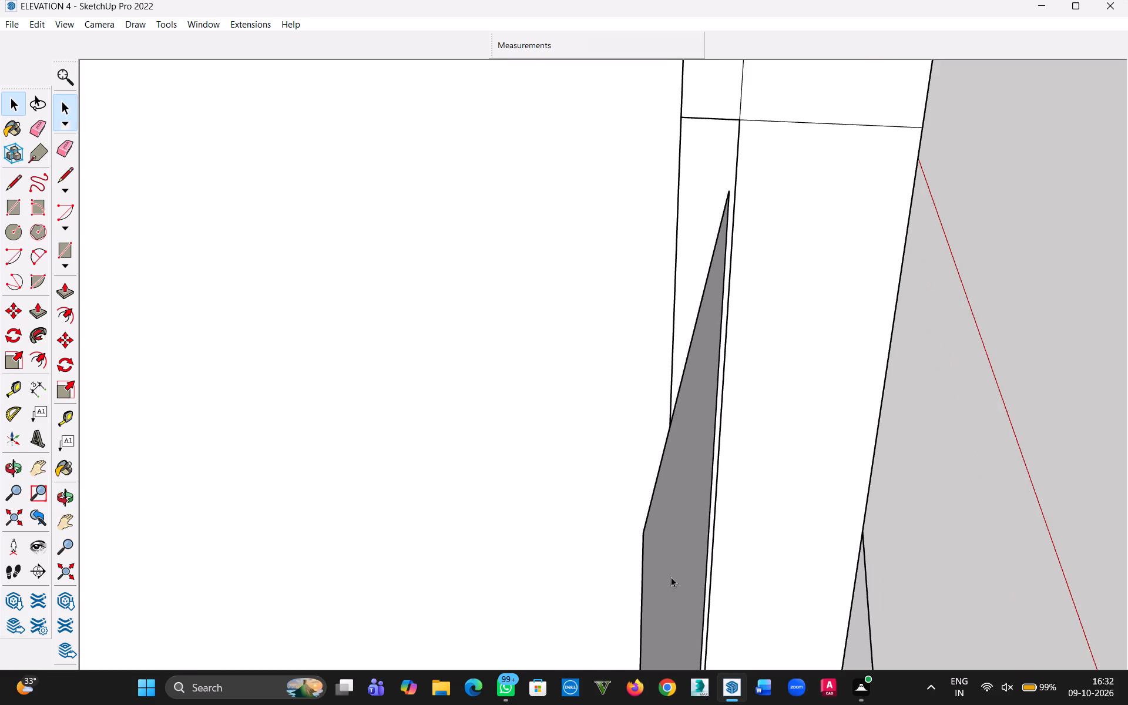
pyautogui.moveTo(664, 578); pyautogui.dragTo(226, 399, button='middle')
pyautogui.scroll(-12, 223, 394)
pyautogui.click(297, 440)
pyautogui.doubleClick(300, 447)
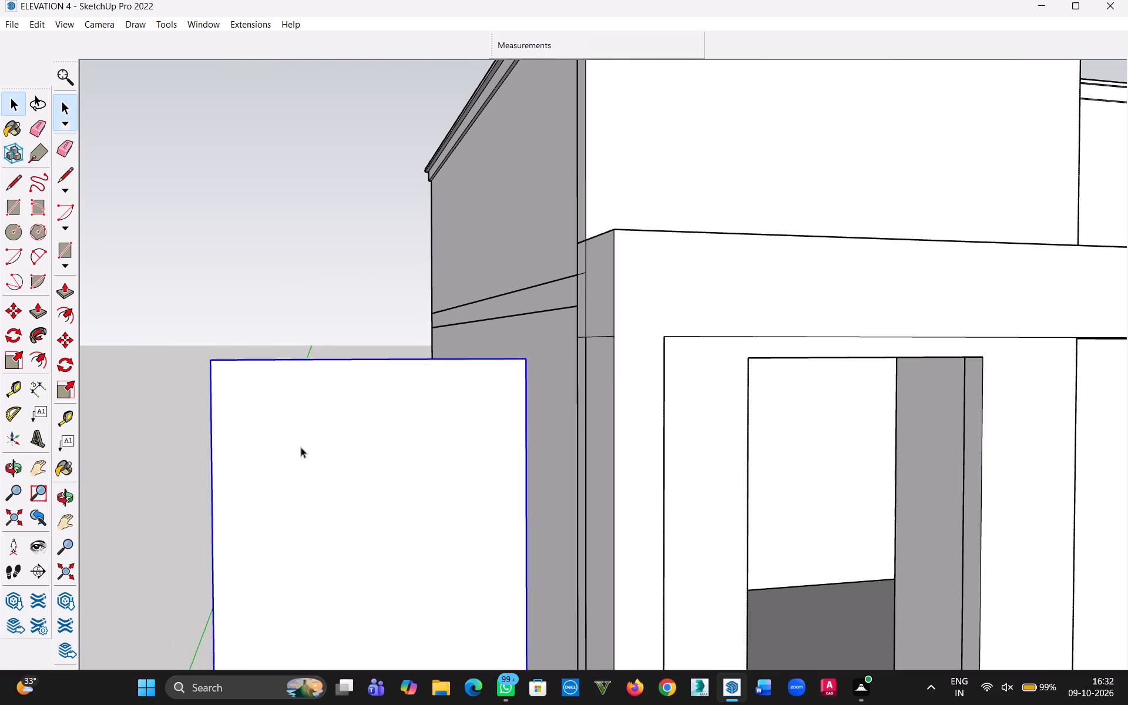
pyautogui.scroll(-11, 297, 449)
pyautogui.click(308, 465)
pyautogui.click(309, 484)
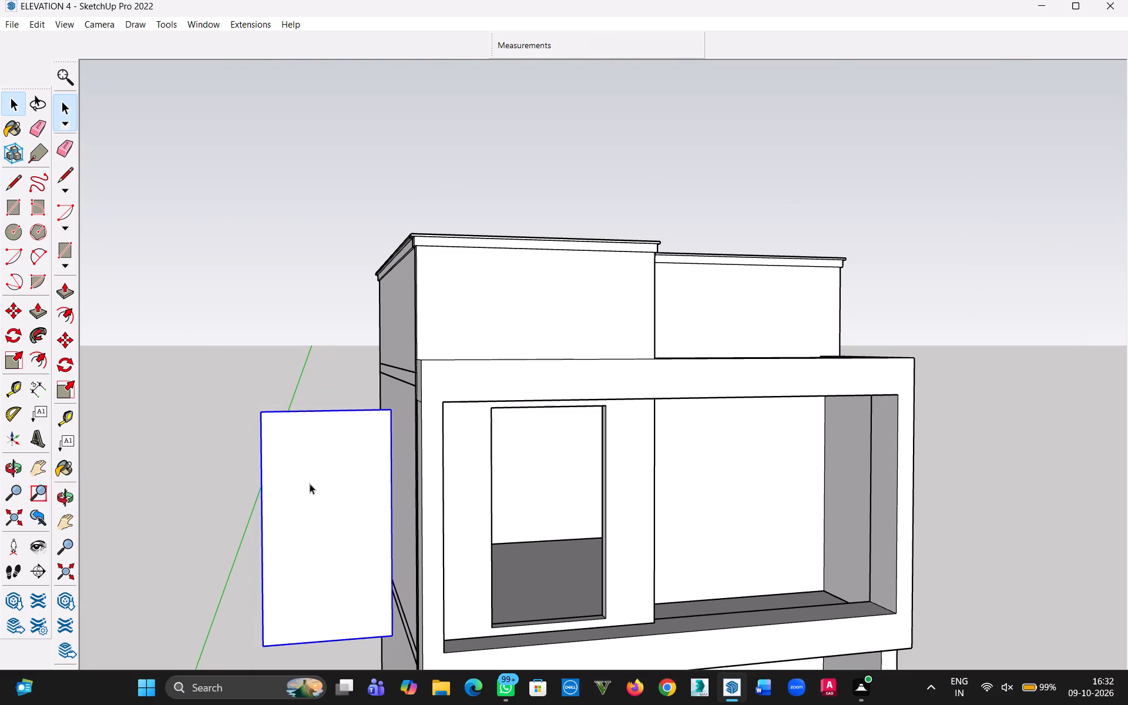
pyautogui.scroll(8, 308, 485)
pyautogui.scroll(-6, 234, 436)
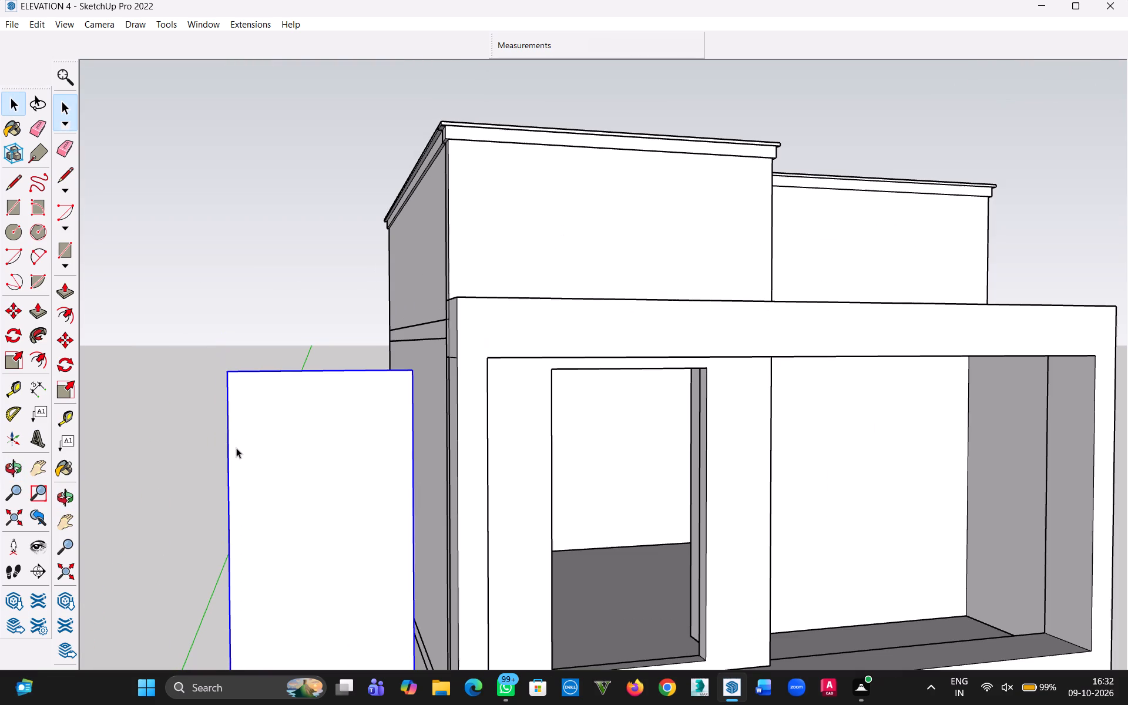
pyautogui.click(264, 453)
pyautogui.click(229, 471)
pyautogui.click(160, 459)
# Open the plain panel group and copy its side edge across to the opposite edge, divided into 4 equal vertical strips.
pyautogui.doubleClick(280, 476)
pyautogui.click(231, 492)
pyautogui.click(230, 503)
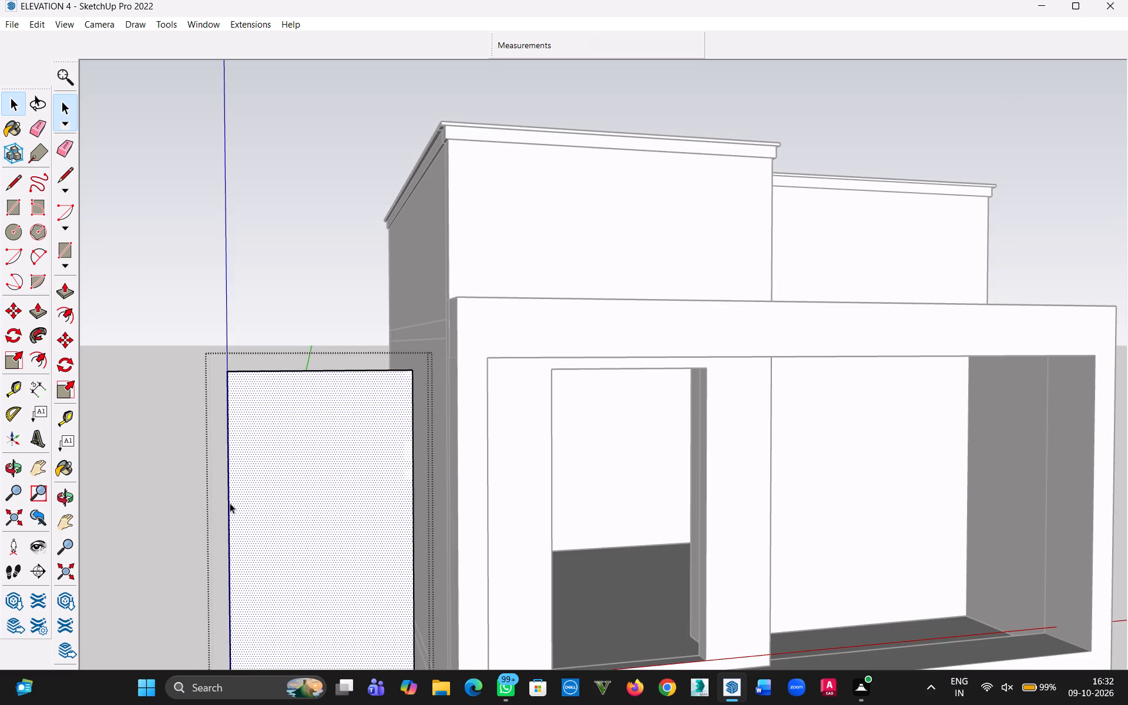
pyautogui.press('m')
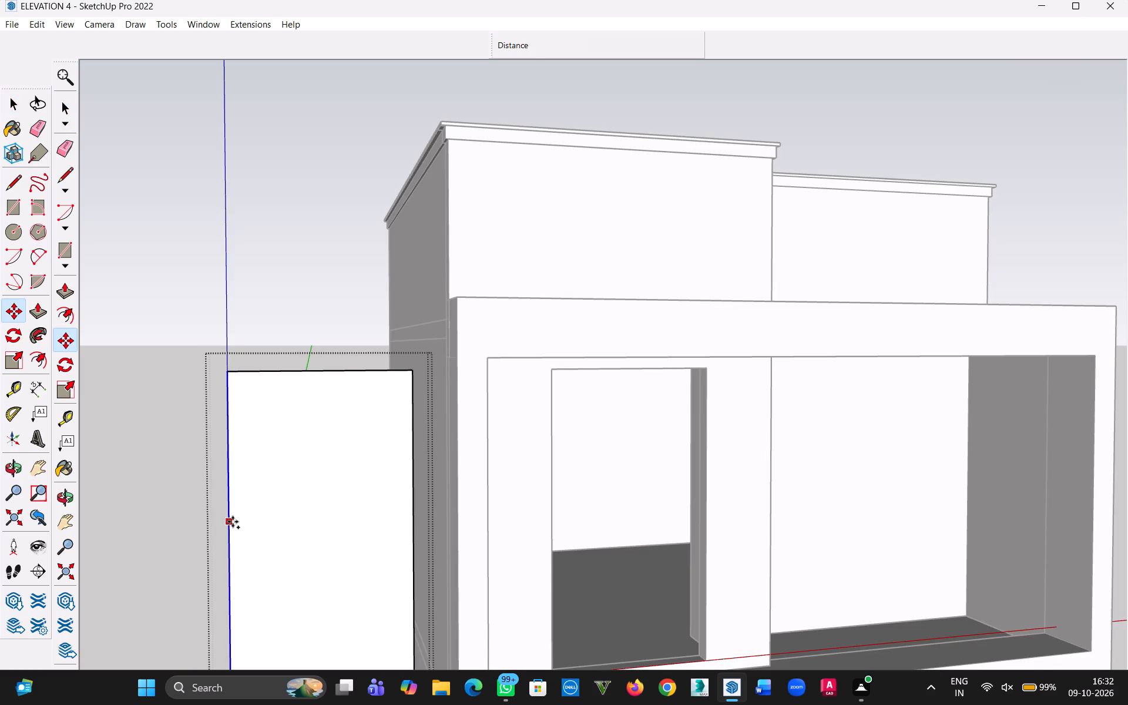
pyautogui.click(229, 521)
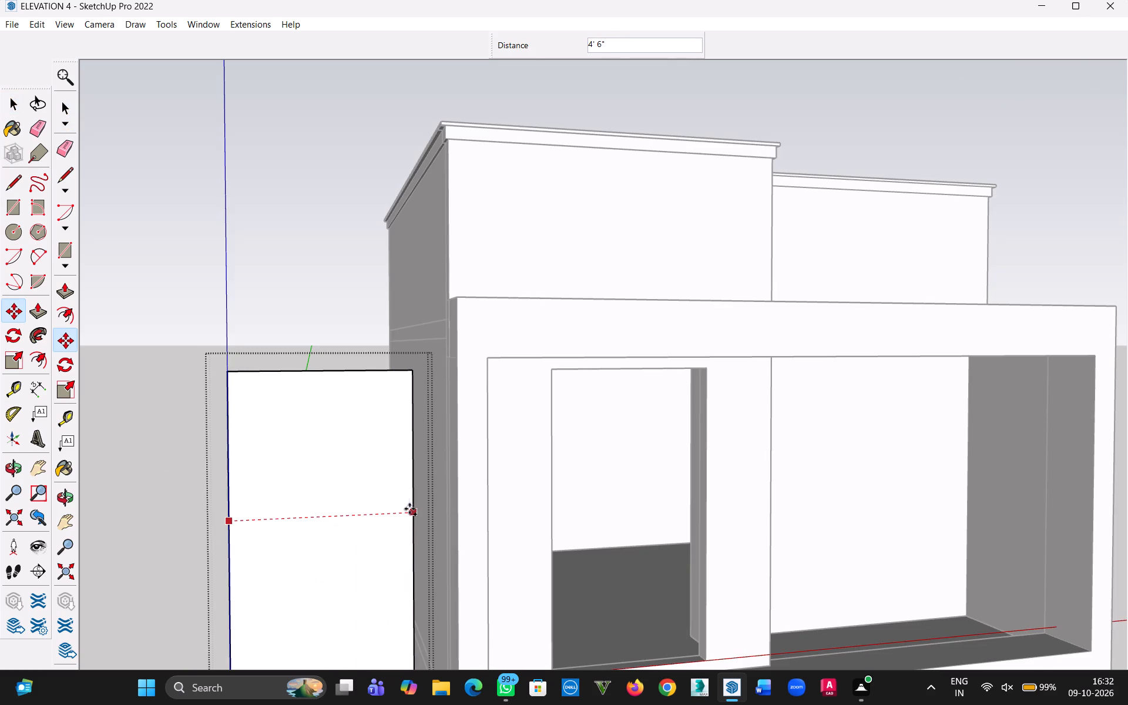
pyautogui.click(411, 509)
pyautogui.press('/')
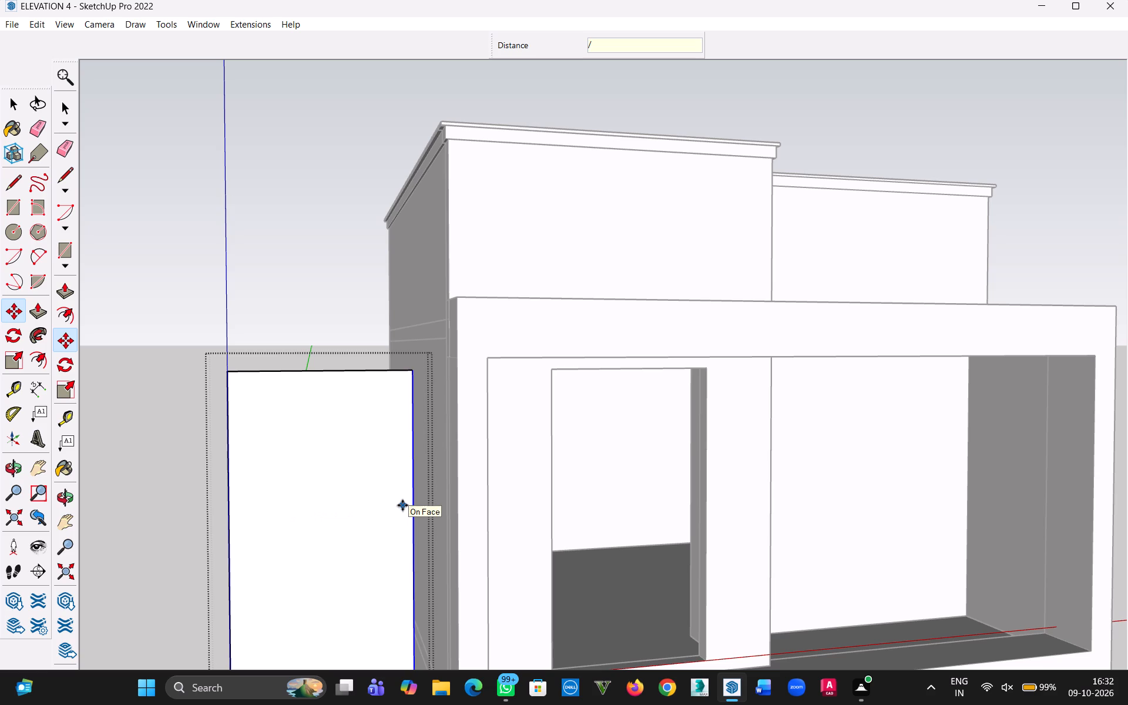
pyautogui.press('4')
pyautogui.press('Return')
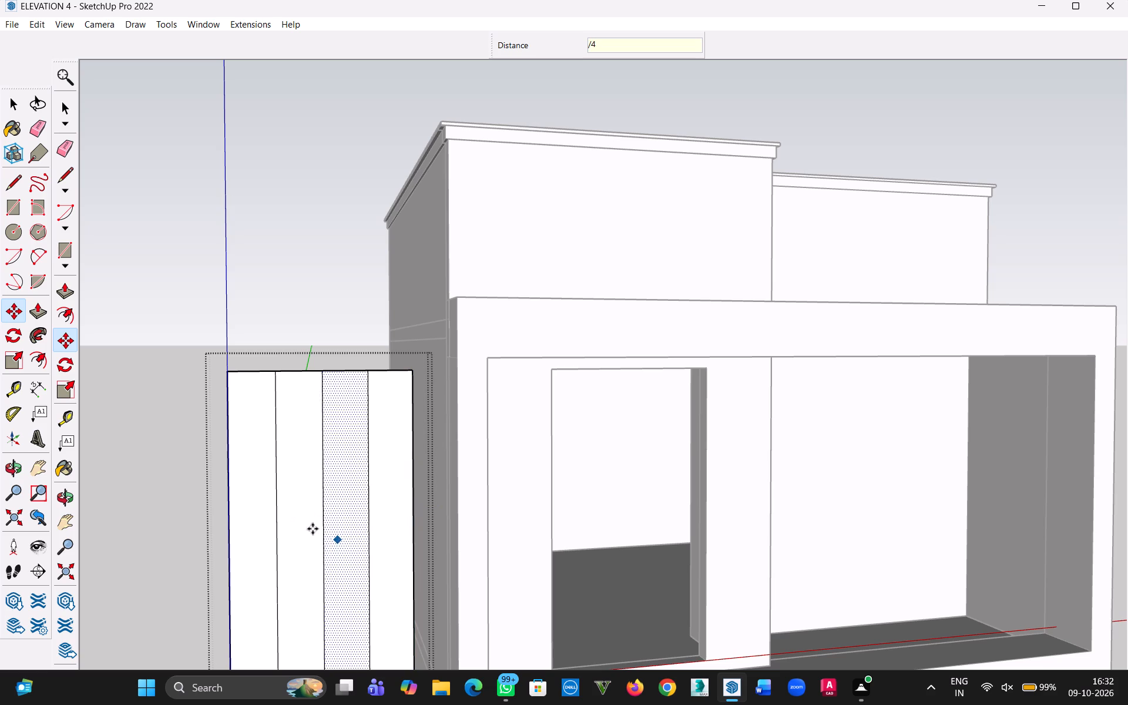
pyautogui.click(12, 112)
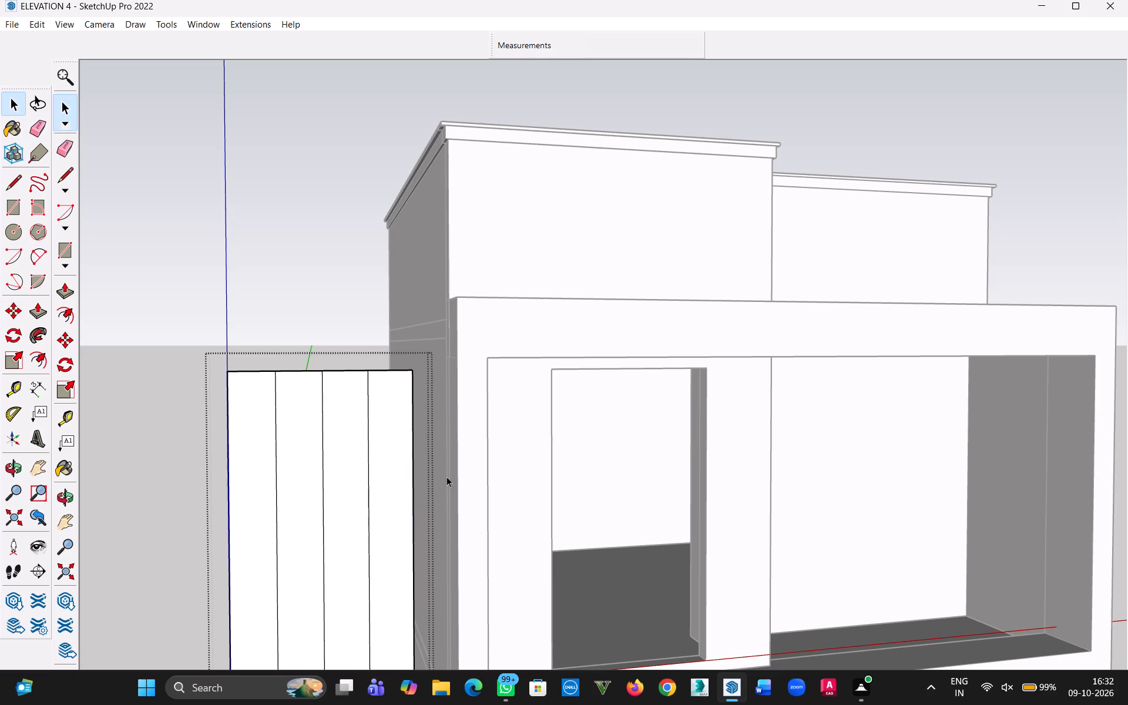
# Copy all four bottom edge segments of the panel up to its top edge, divided into 8 equal rows.
pyautogui.scroll(-2, 395, 484)
pyautogui.press('h')
pyautogui.moveTo(391, 515); pyautogui.dragTo(387, 308)
pyautogui.moveTo(370, 318); pyautogui.dragTo(373, 387, button='middle')
pyautogui.scroll(3, 335, 409)
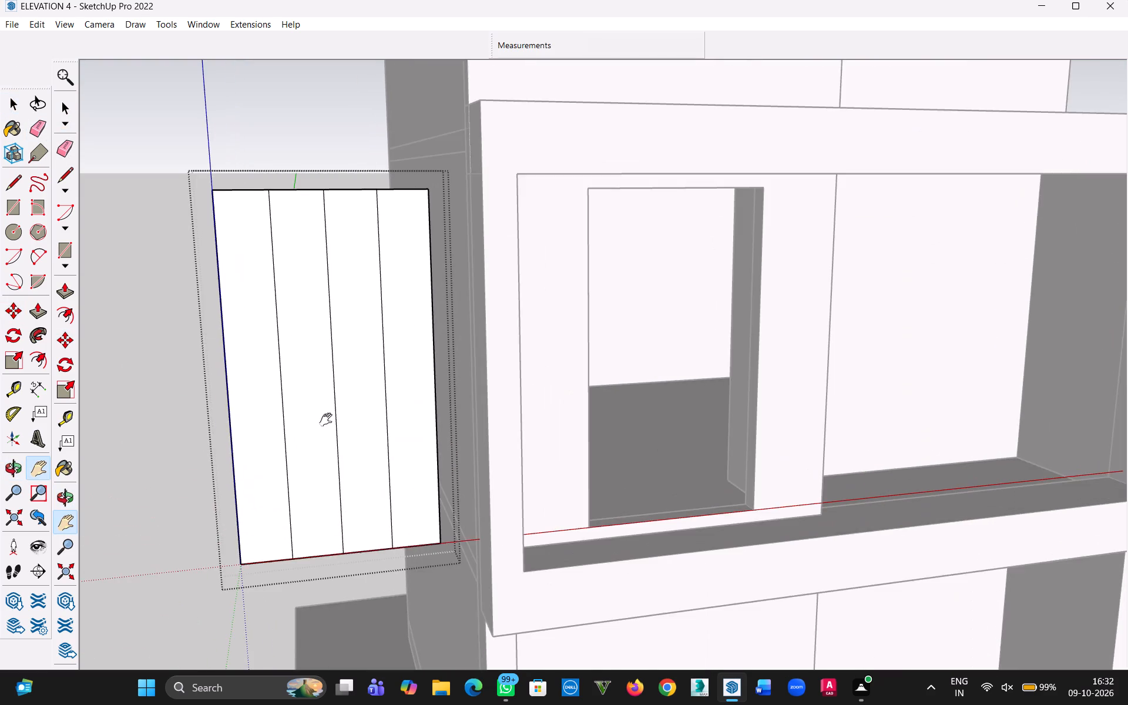
pyautogui.scroll(2, 324, 442)
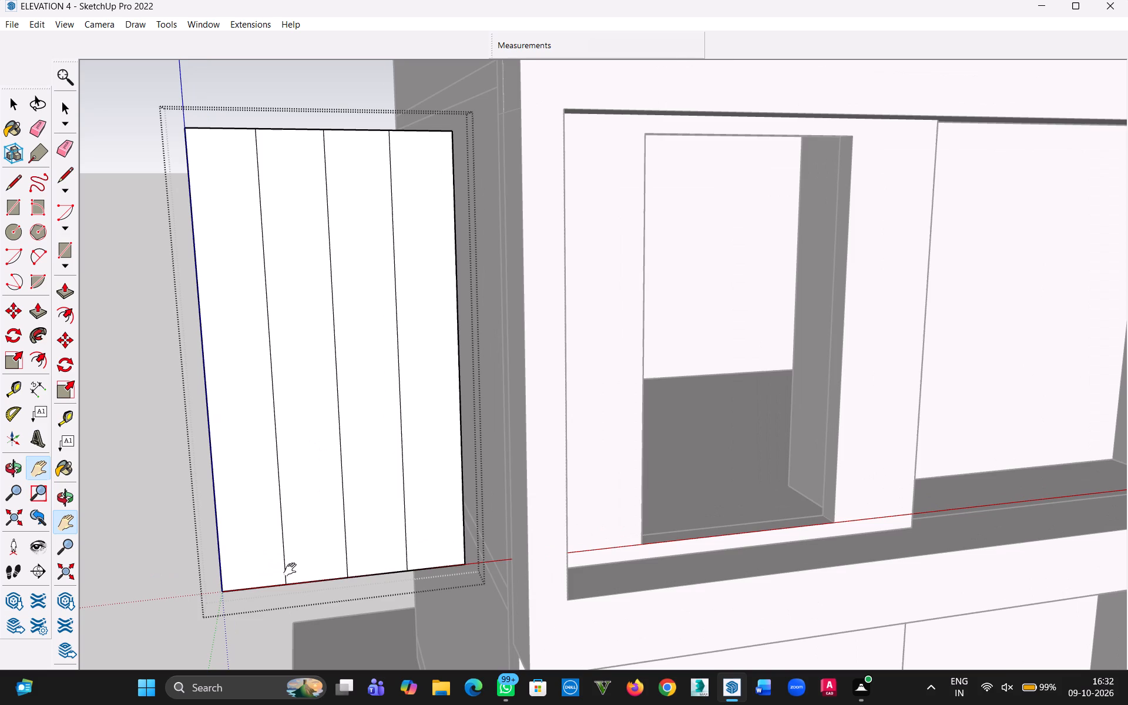
pyautogui.press('Escape')
pyautogui.click(315, 579)
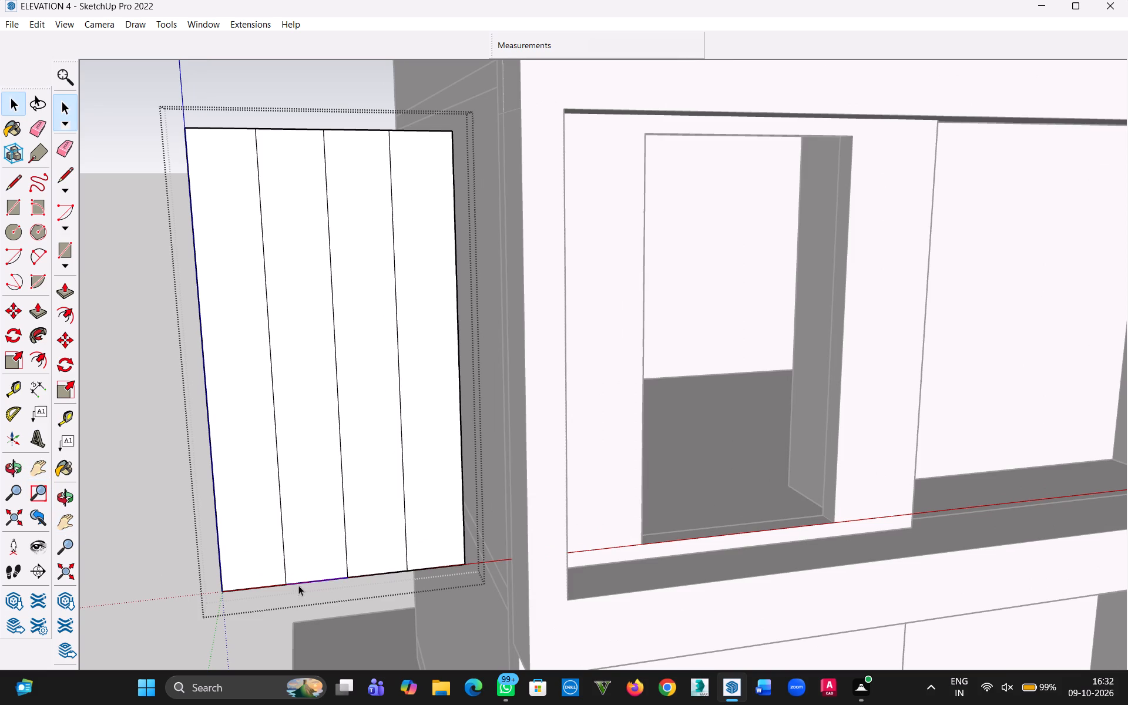
pyautogui.keyDown('ctrl'); pyautogui.click(263, 586); pyautogui.keyUp('ctrl')
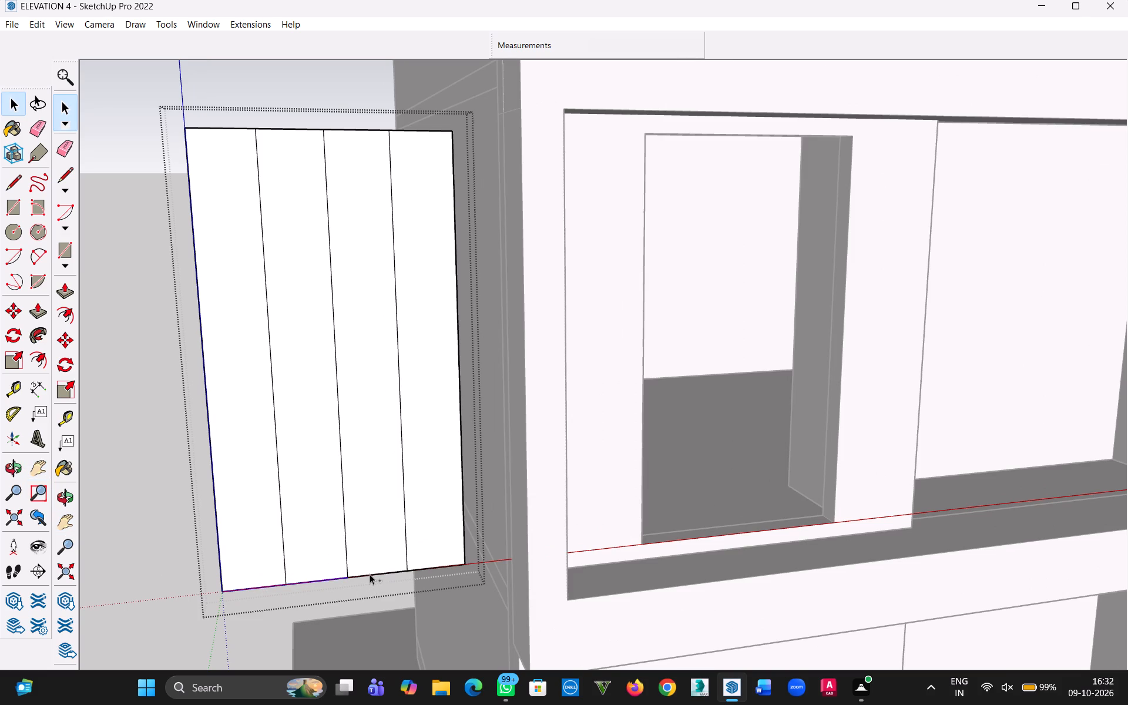
pyautogui.keyDown('ctrl'); pyautogui.click(370, 574); pyautogui.keyUp('ctrl')
pyautogui.keyDown('ctrl'); pyautogui.click(430, 566); pyautogui.keyUp('ctrl')
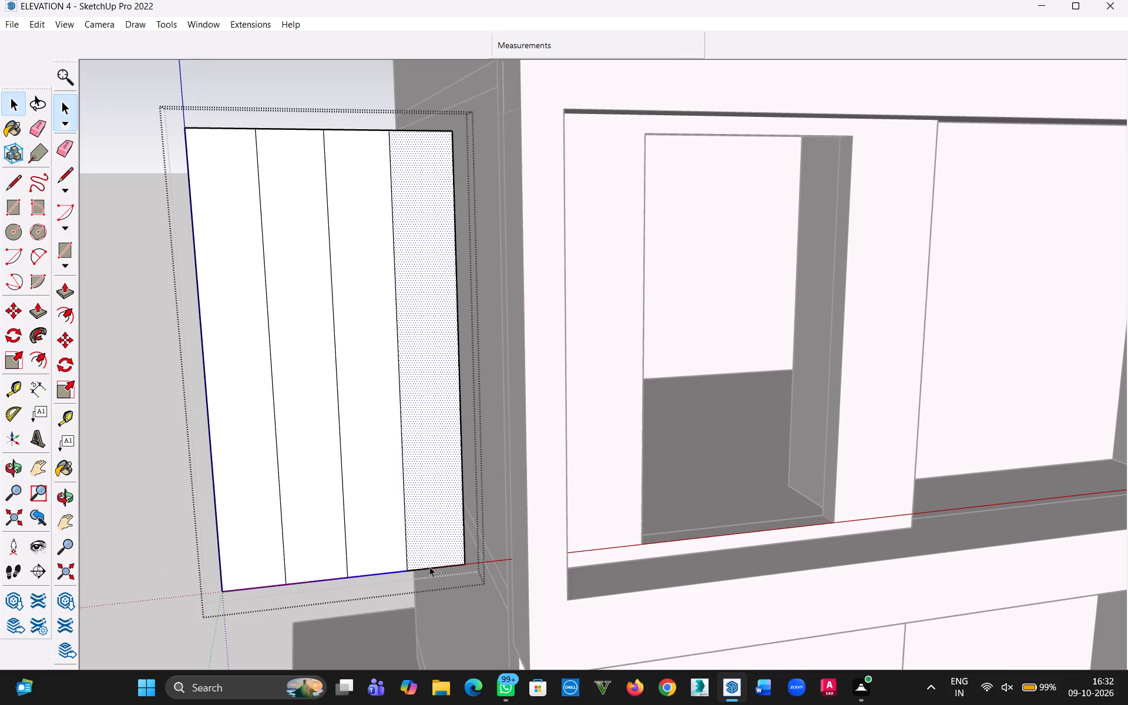
pyautogui.click(183, 527)
pyautogui.click(423, 569)
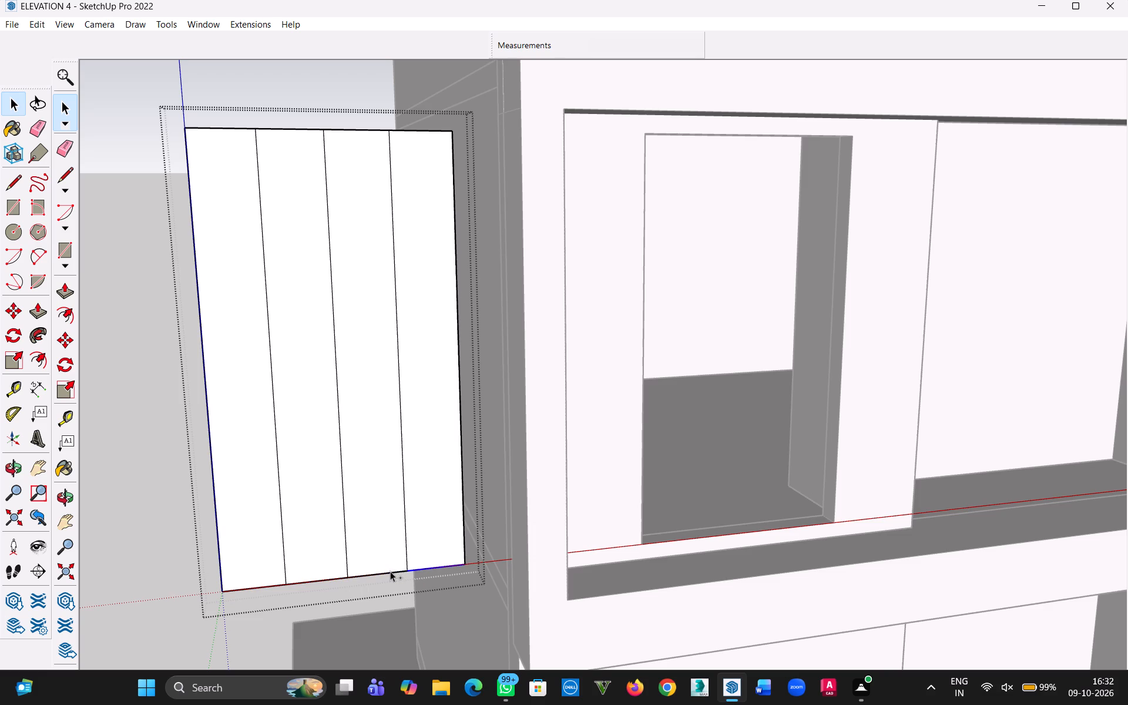
pyautogui.keyDown('ctrl'); pyautogui.click(390, 571); pyautogui.keyUp('ctrl')
pyautogui.keyDown('ctrl'); pyautogui.click(327, 579); pyautogui.keyUp('ctrl')
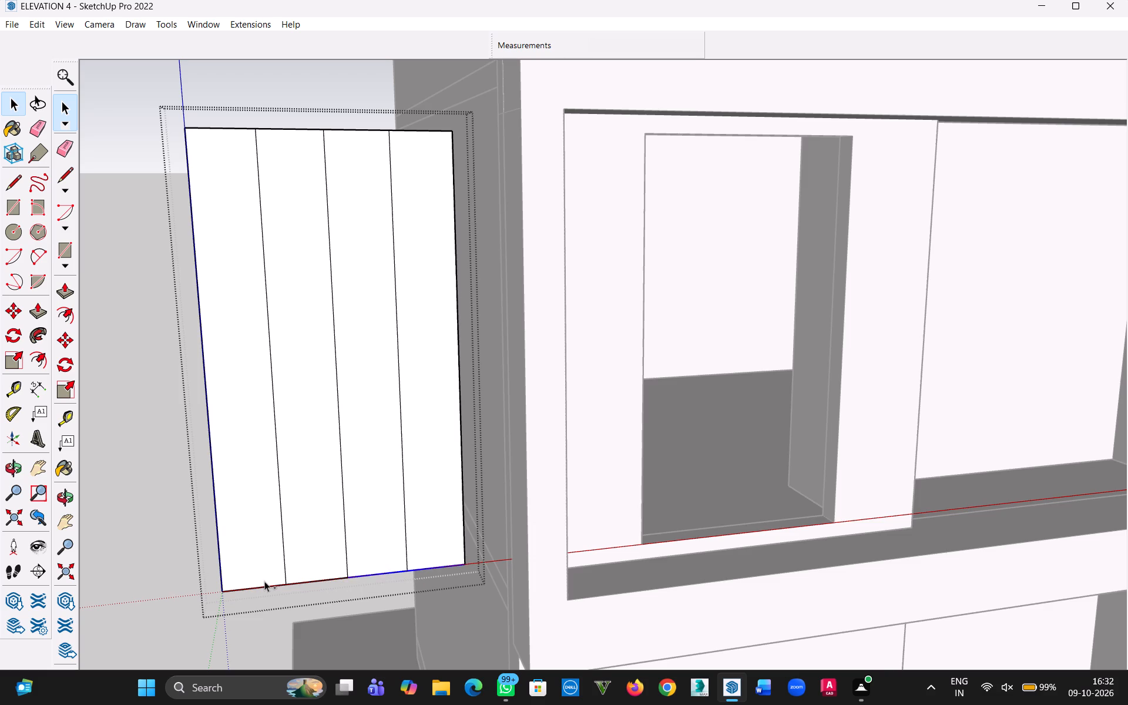
pyautogui.keyDown('ctrl'); pyautogui.click(267, 585); pyautogui.keyUp('ctrl')
pyautogui.press('m')
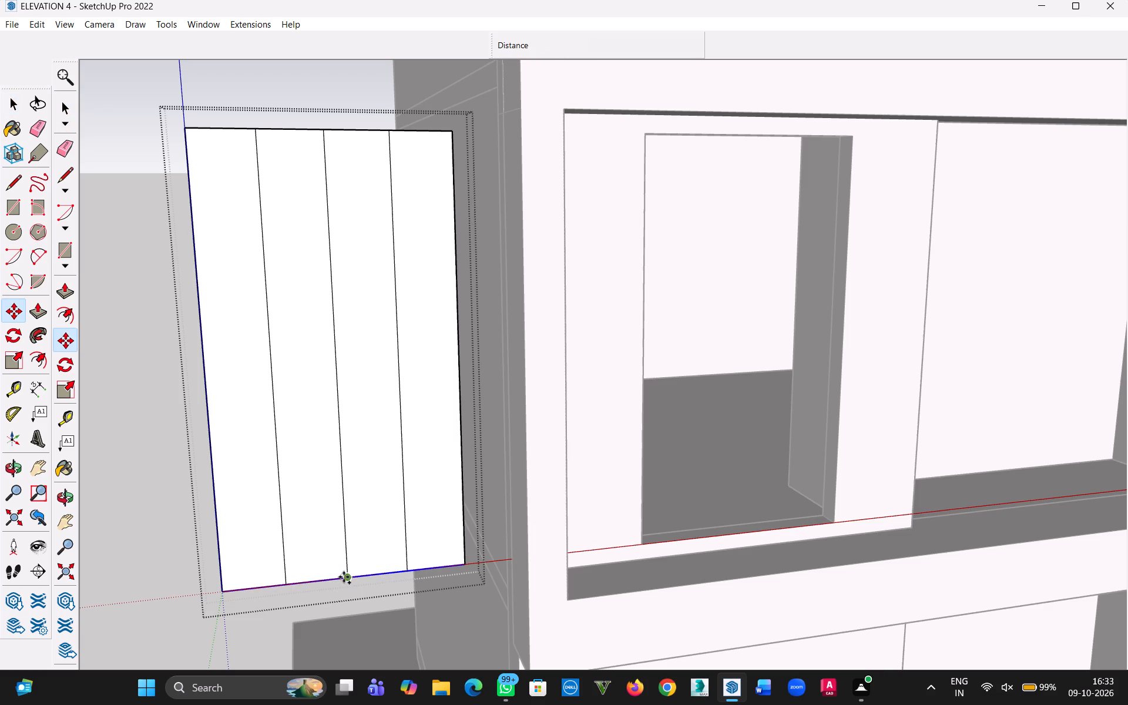
pyautogui.click(345, 578)
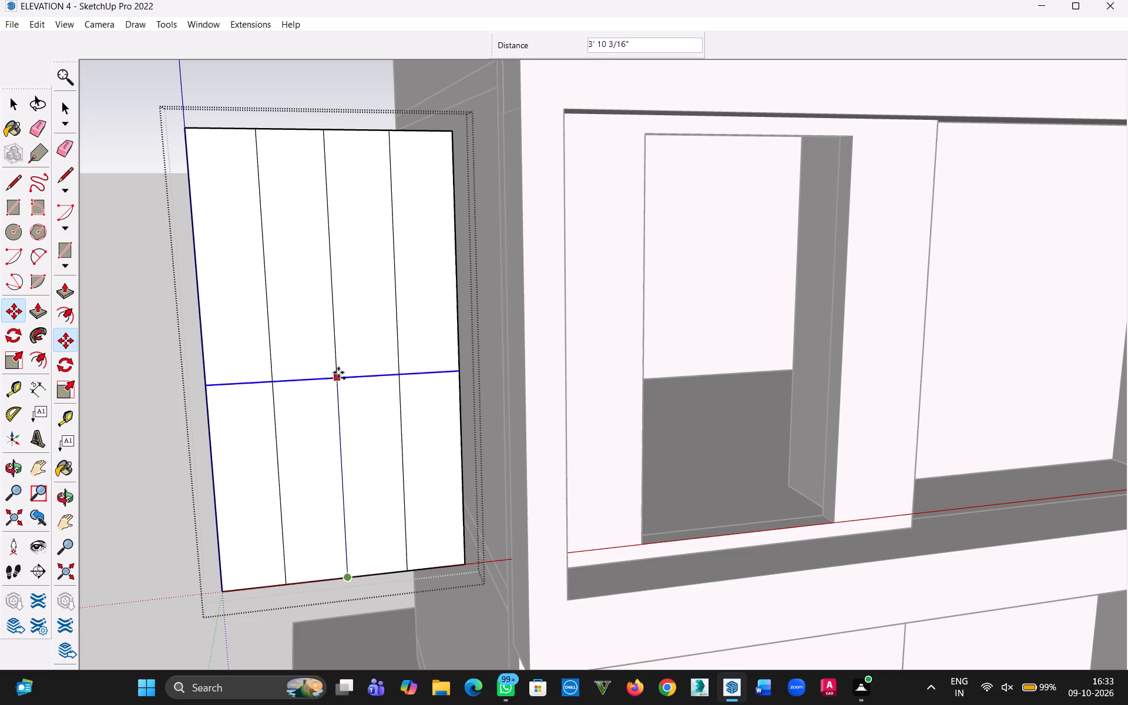
pyautogui.click(322, 129)
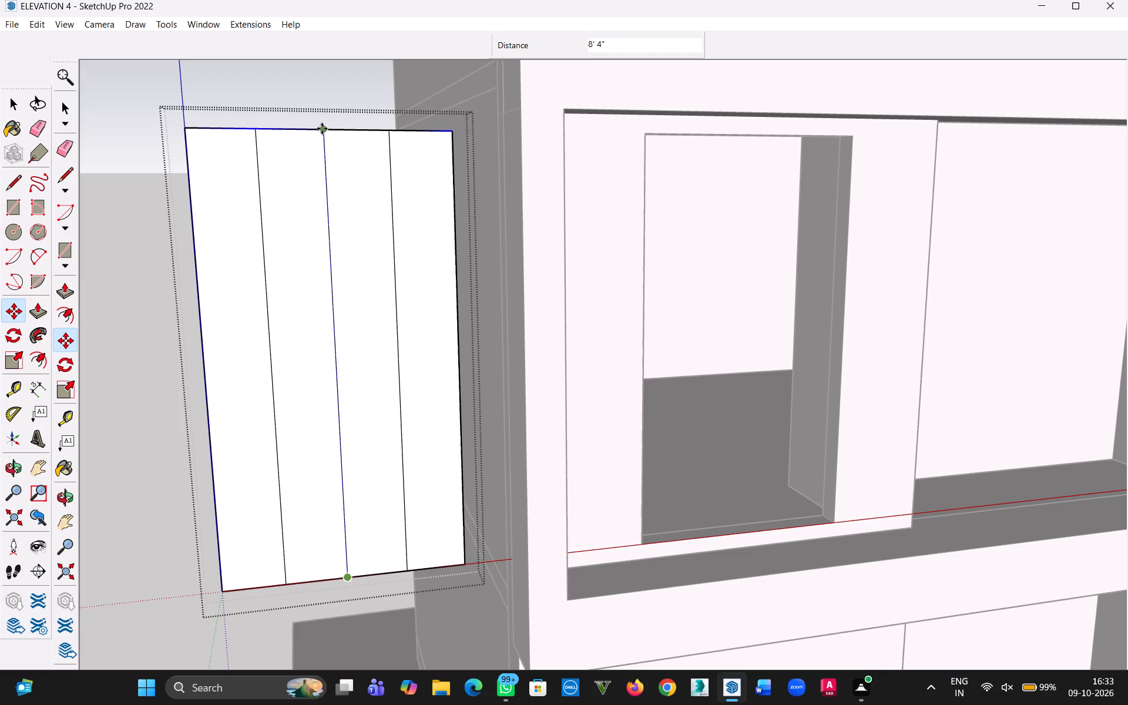
pyautogui.press('/')
pyautogui.press('8')
pyautogui.press('Return')
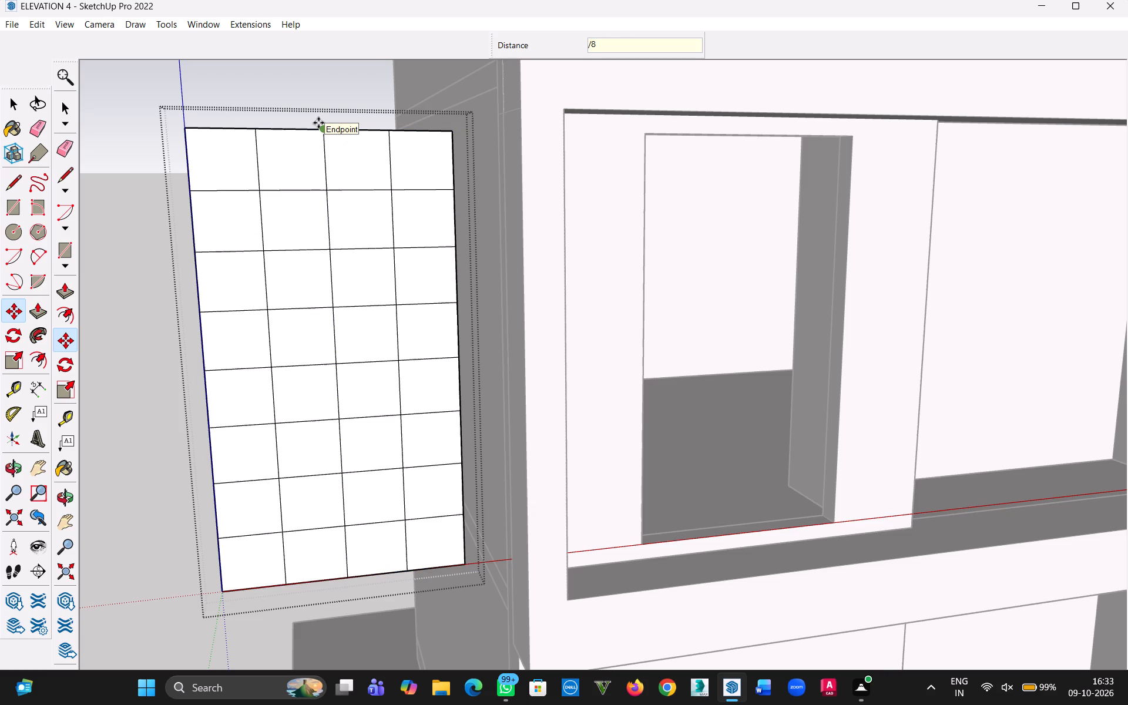
pyautogui.click(15, 100)
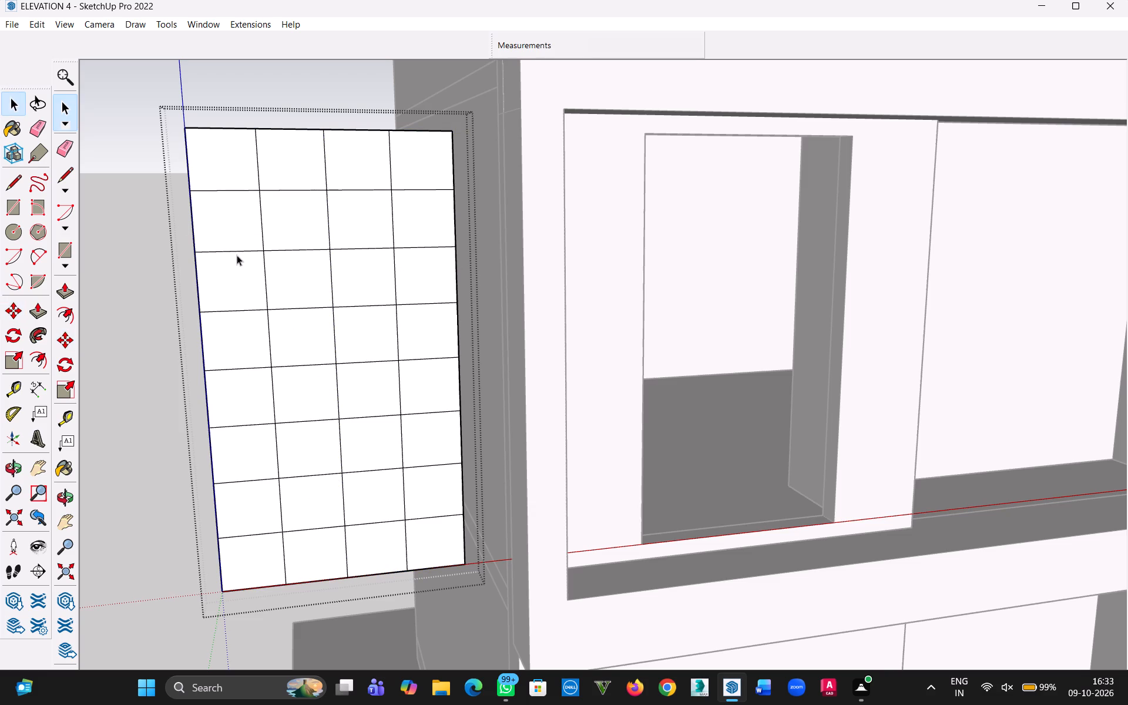
# Offset each of the four top-row cells of the grid panel inward by 1".
pyautogui.click(60, 317)
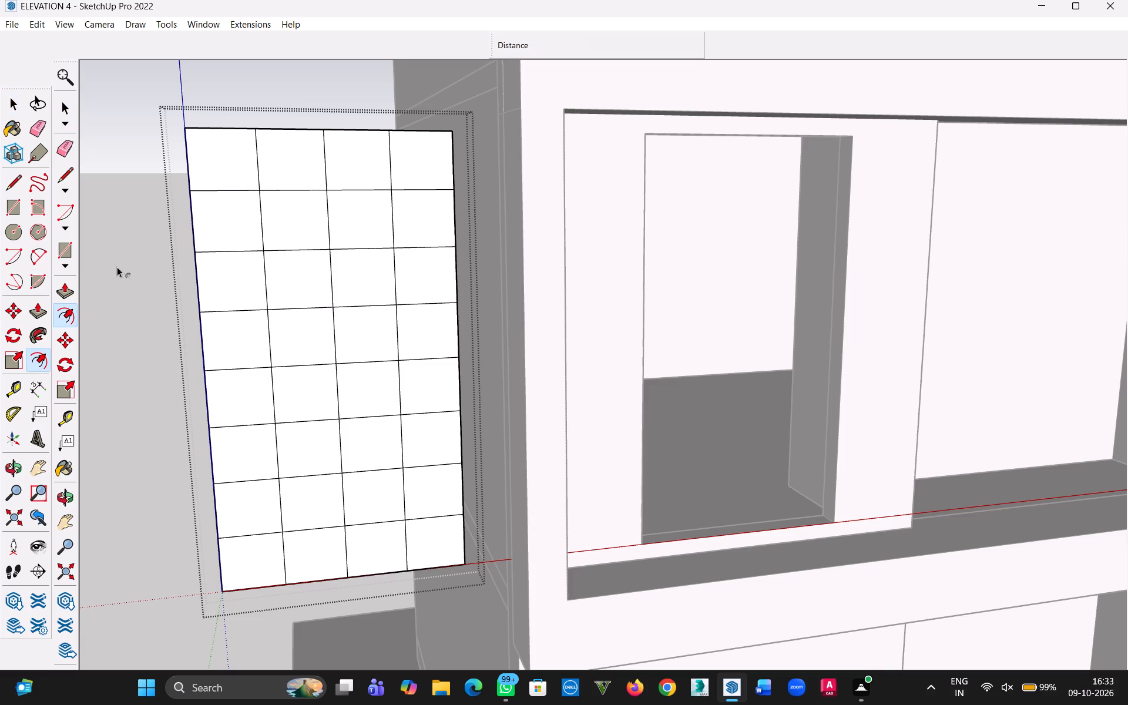
pyautogui.click(217, 156)
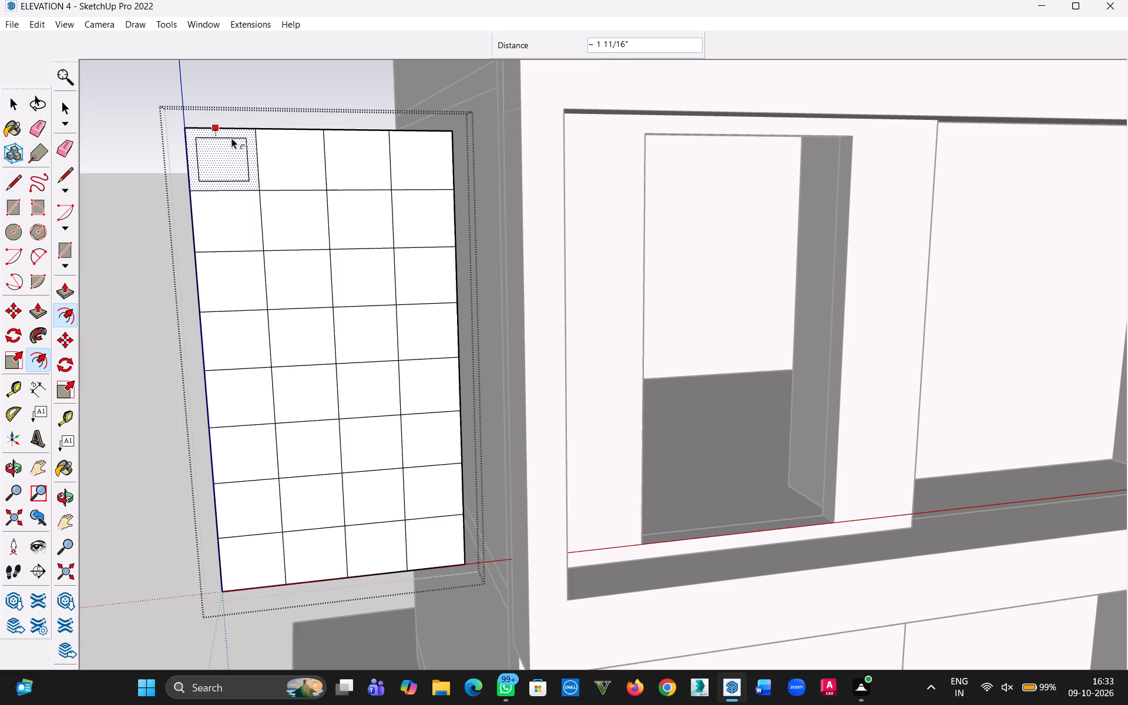
pyautogui.write('1"')
pyautogui.press('Return')
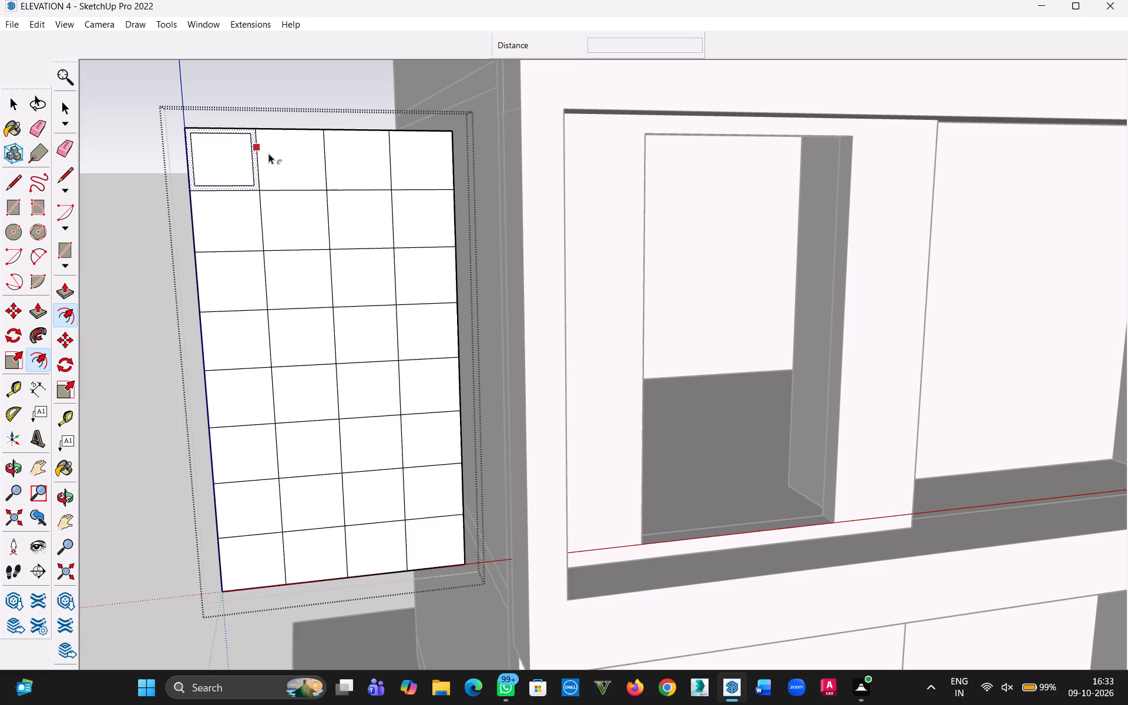
pyautogui.click(272, 153)
pyautogui.write('1"')
pyautogui.press('Return')
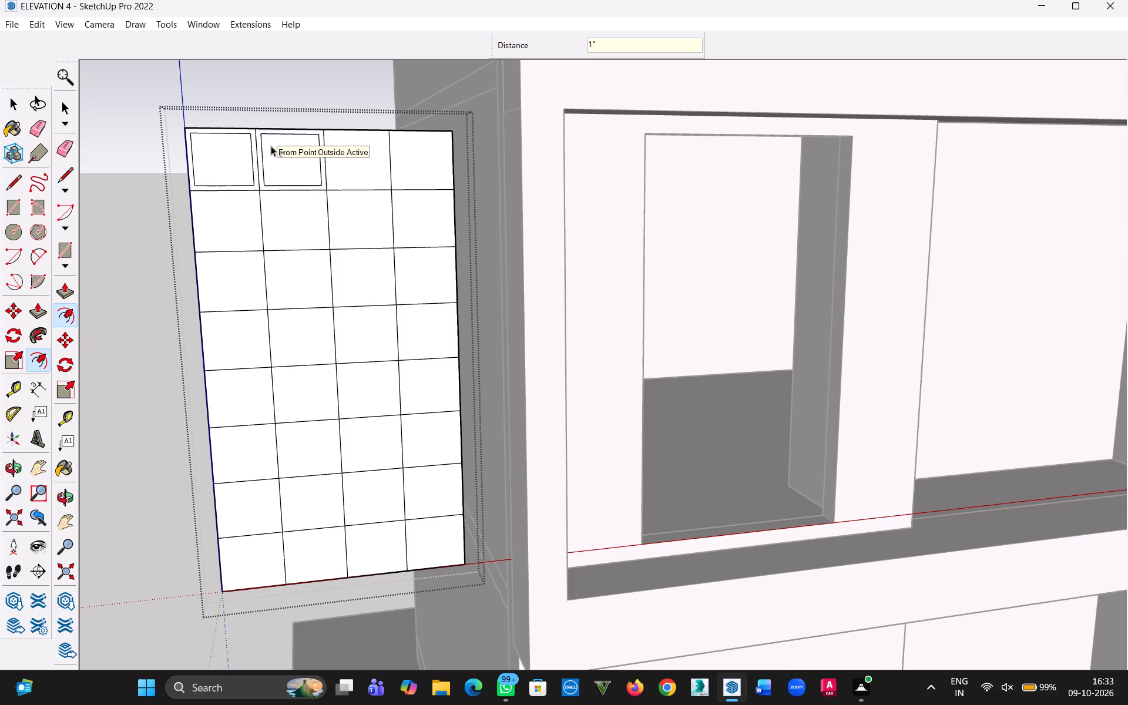
pyautogui.click(359, 160)
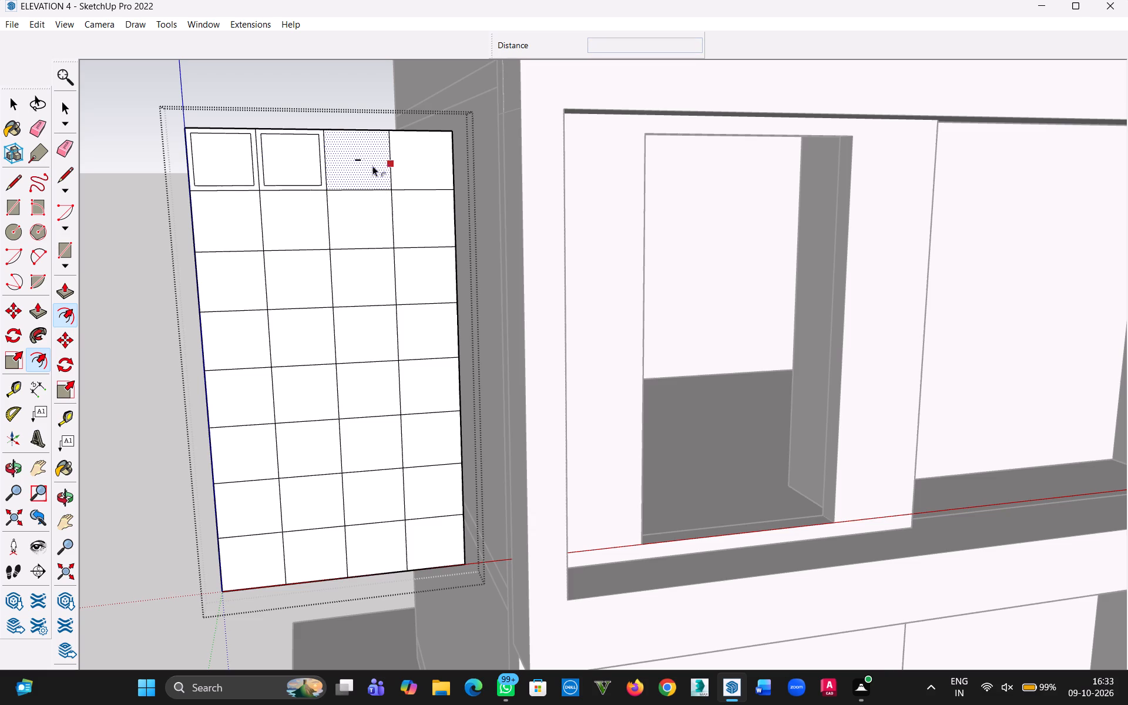
pyautogui.hotkey('ctrl', 'z')
pyautogui.click(361, 168)
pyautogui.write('1"')
pyautogui.press('Return')
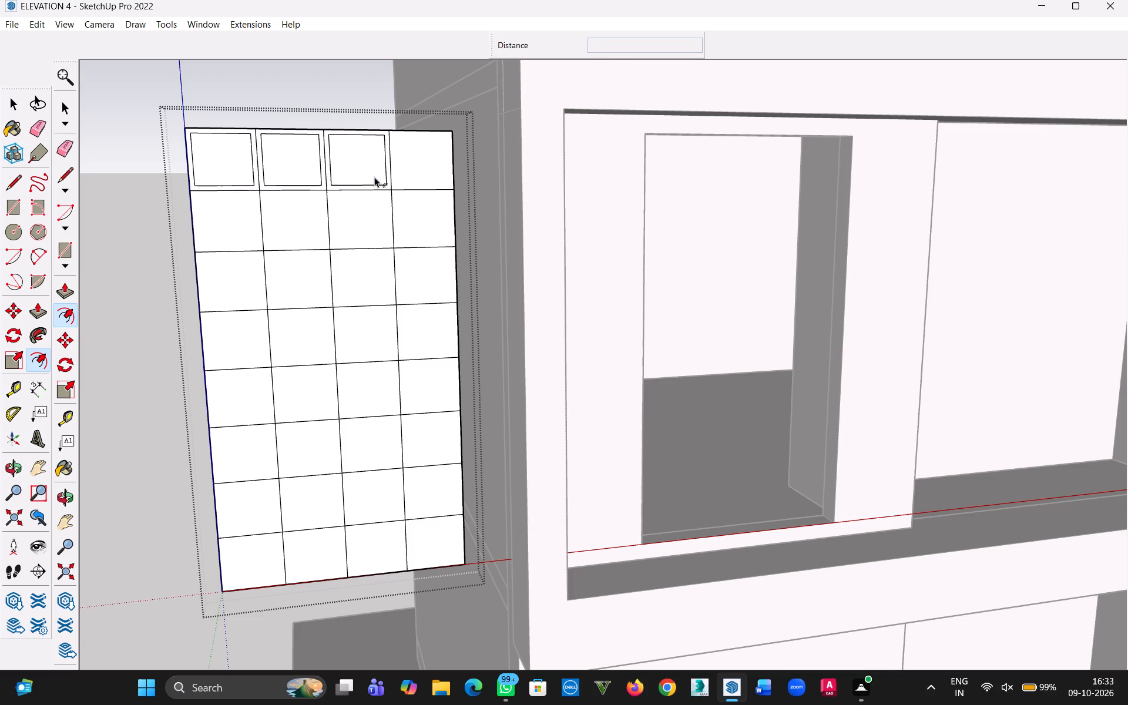
pyautogui.click(411, 167)
pyautogui.write('1"')
pyautogui.press('Return')
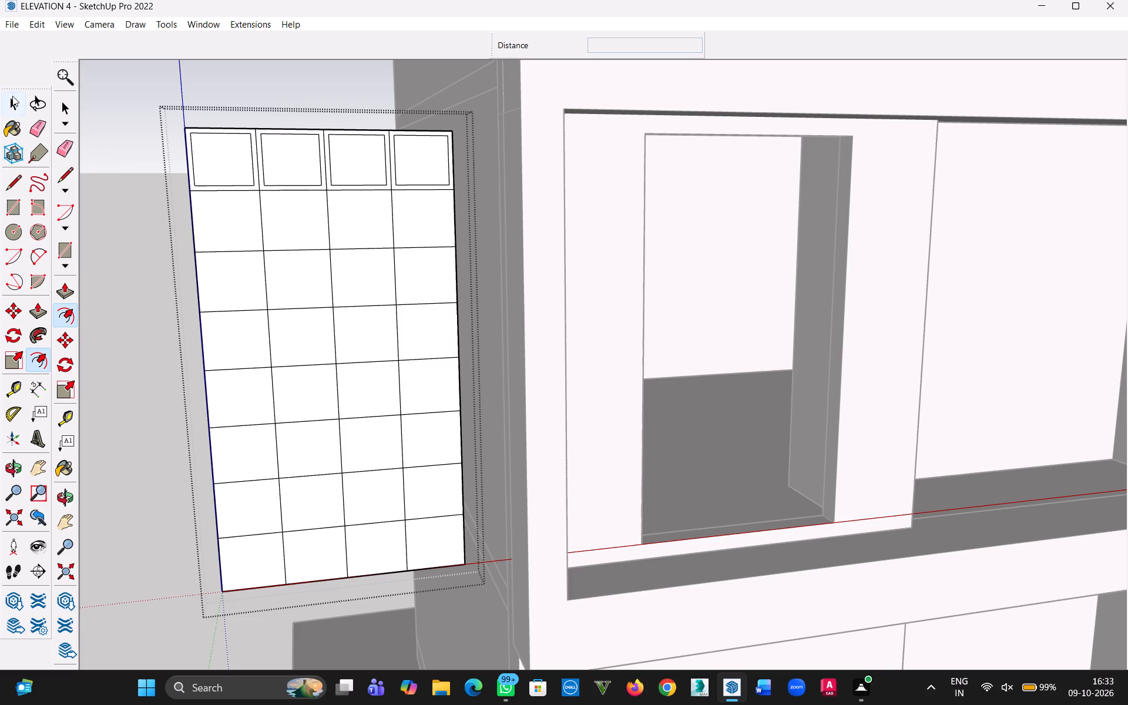
# Delete the grid lines beneath the four top-row cells and the first two vertical dividers between those cells.
pyautogui.click(14, 105)
pyautogui.click(249, 190)
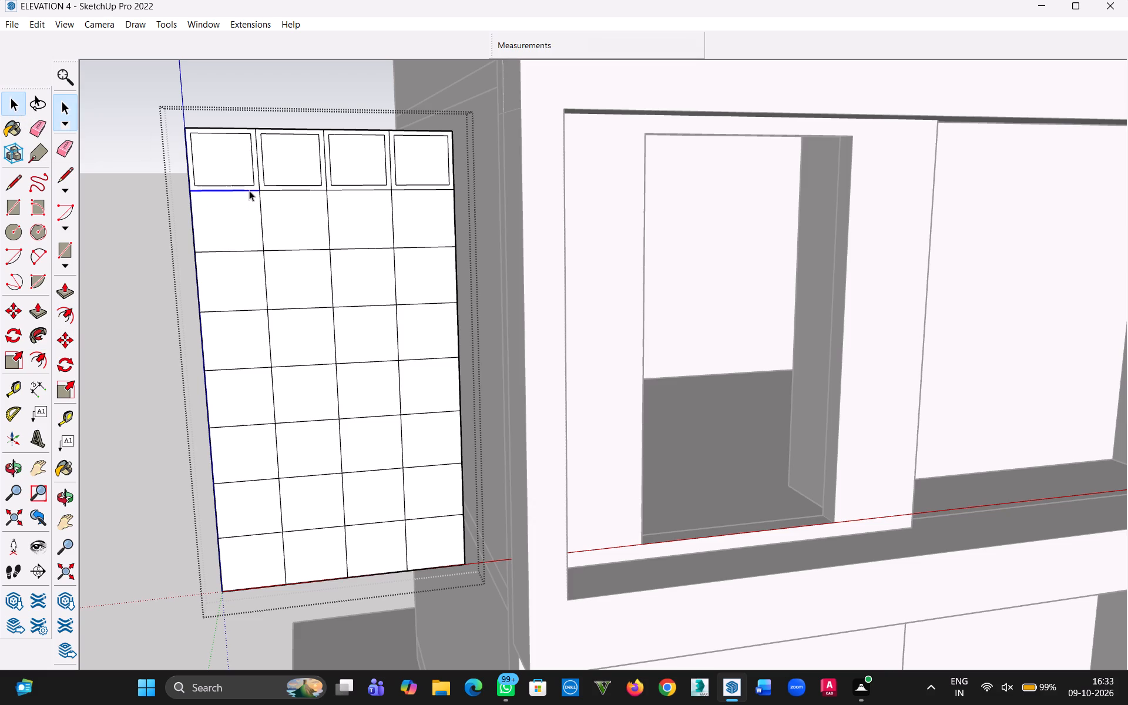
pyautogui.click(258, 186)
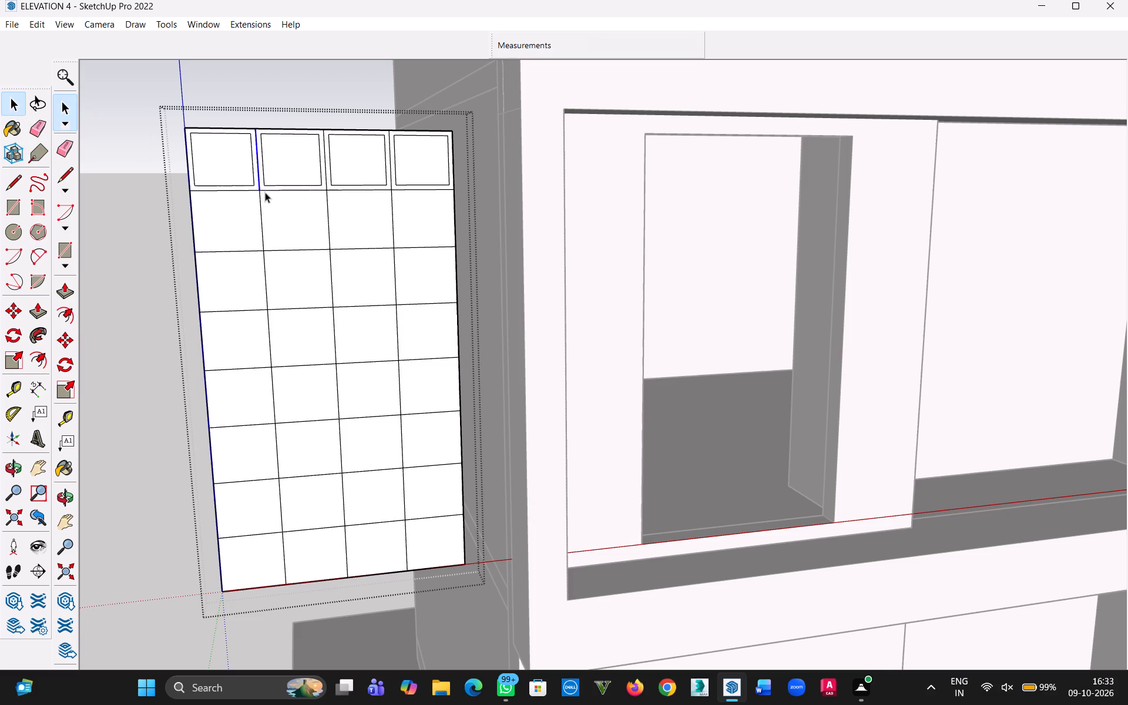
pyautogui.press('Delete')
pyautogui.click(246, 190)
pyautogui.press('Delete')
pyautogui.click(274, 190)
pyautogui.press('Delete')
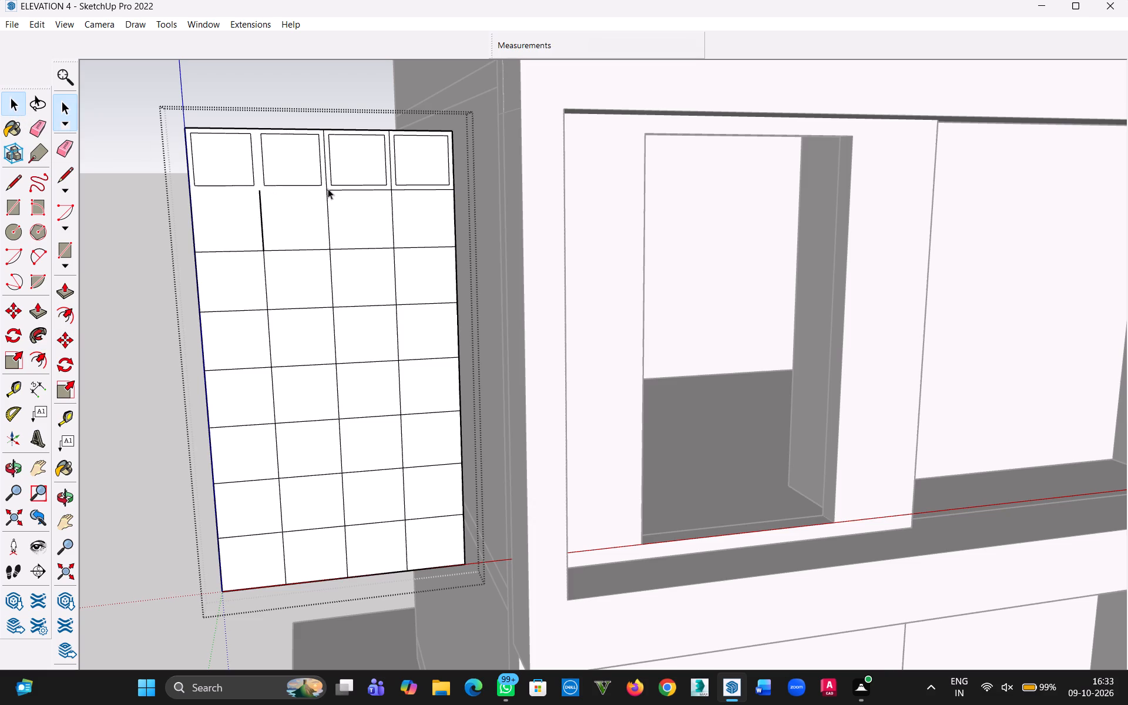
pyautogui.click(325, 186)
pyautogui.press('Delete')
pyautogui.click(340, 191)
pyautogui.press('Delete')
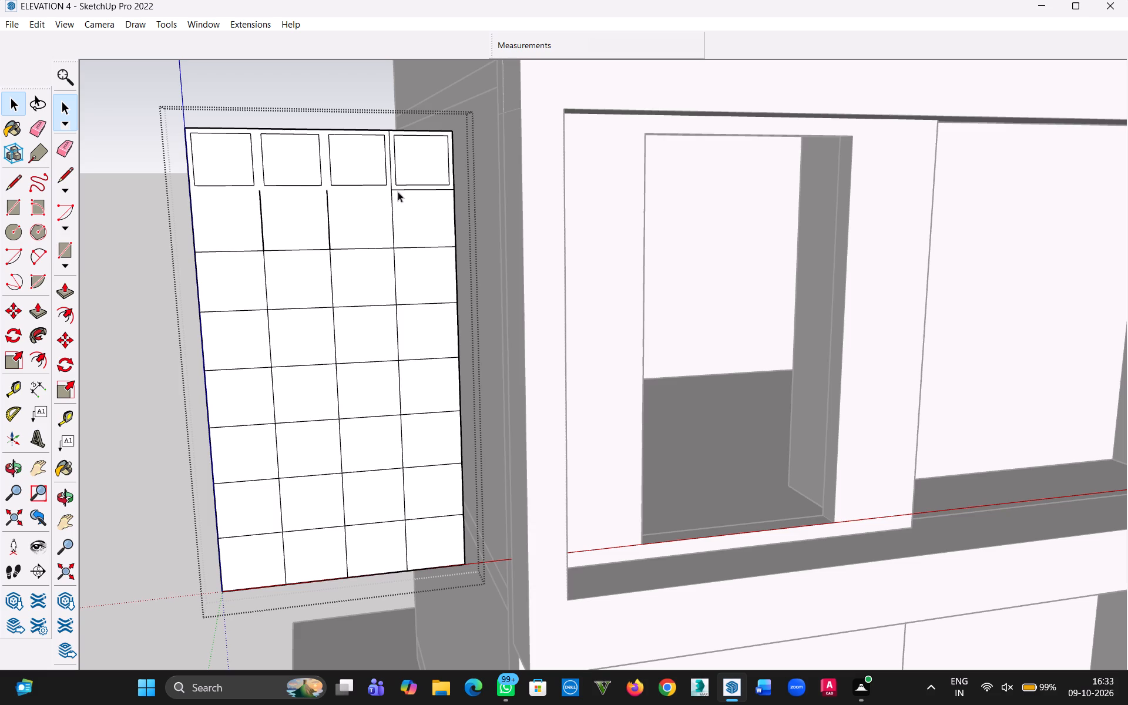
pyautogui.click(402, 189)
pyautogui.press('Delete')
# Delete the grid lines and faces enclosed by a selection across the middle rows of the panel's last column.
pyautogui.moveTo(412, 234); pyautogui.dragTo(422, 380)
pyautogui.moveTo(422, 380); pyautogui.dragTo(443, 522)
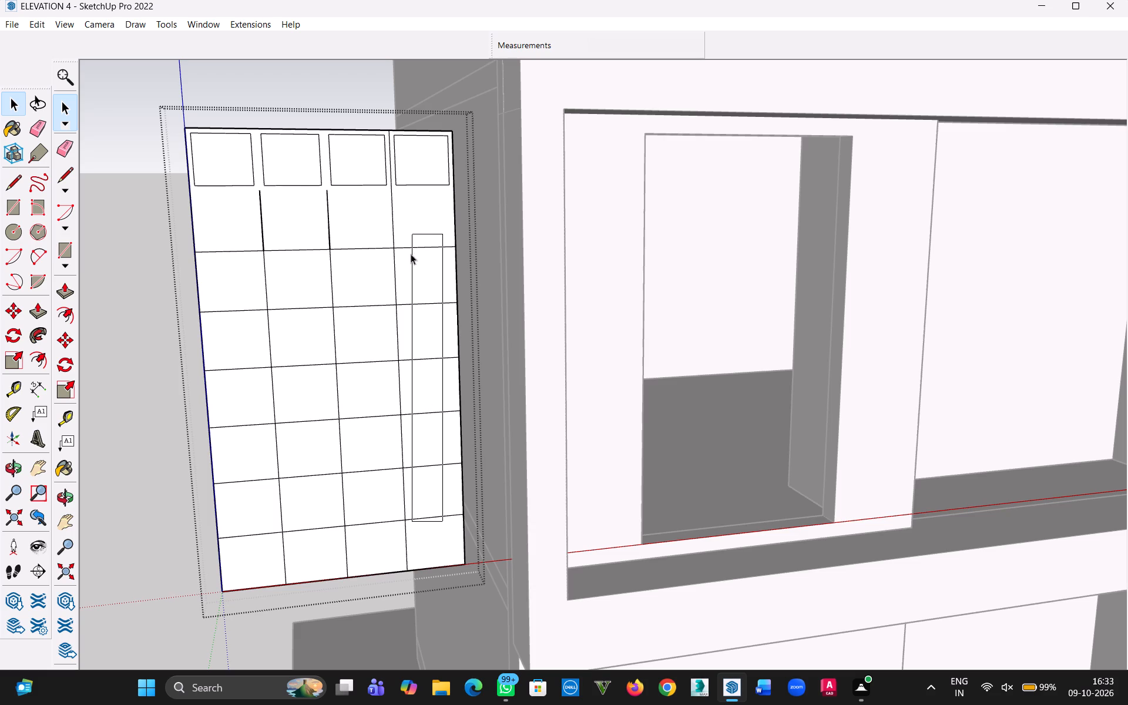
pyautogui.moveTo(405, 238); pyautogui.dragTo(440, 400)
pyautogui.moveTo(385, 223); pyautogui.dragTo(471, 425)
pyautogui.press('Delete')
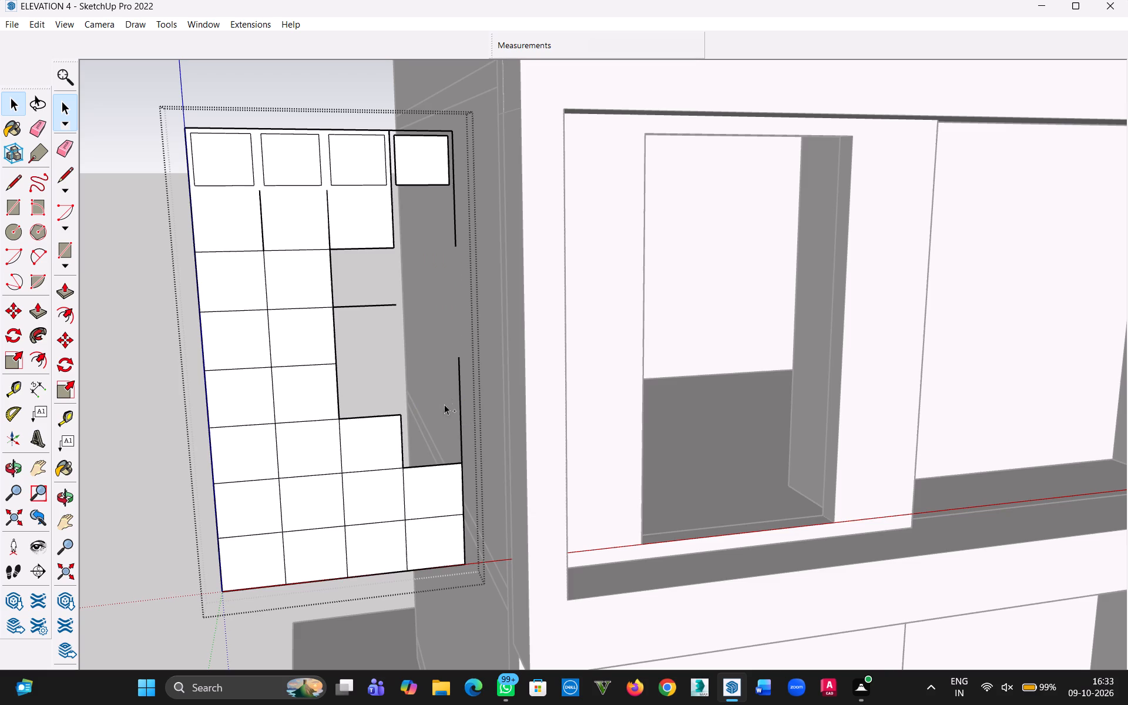
# Undo the last deletion and delete the middle-row segments of the vertical divider between the panel's last two columns.
pyautogui.hotkey('ctrl', 'z')
pyautogui.moveTo(378, 232); pyautogui.dragTo(429, 425)
pyautogui.press('Delete')
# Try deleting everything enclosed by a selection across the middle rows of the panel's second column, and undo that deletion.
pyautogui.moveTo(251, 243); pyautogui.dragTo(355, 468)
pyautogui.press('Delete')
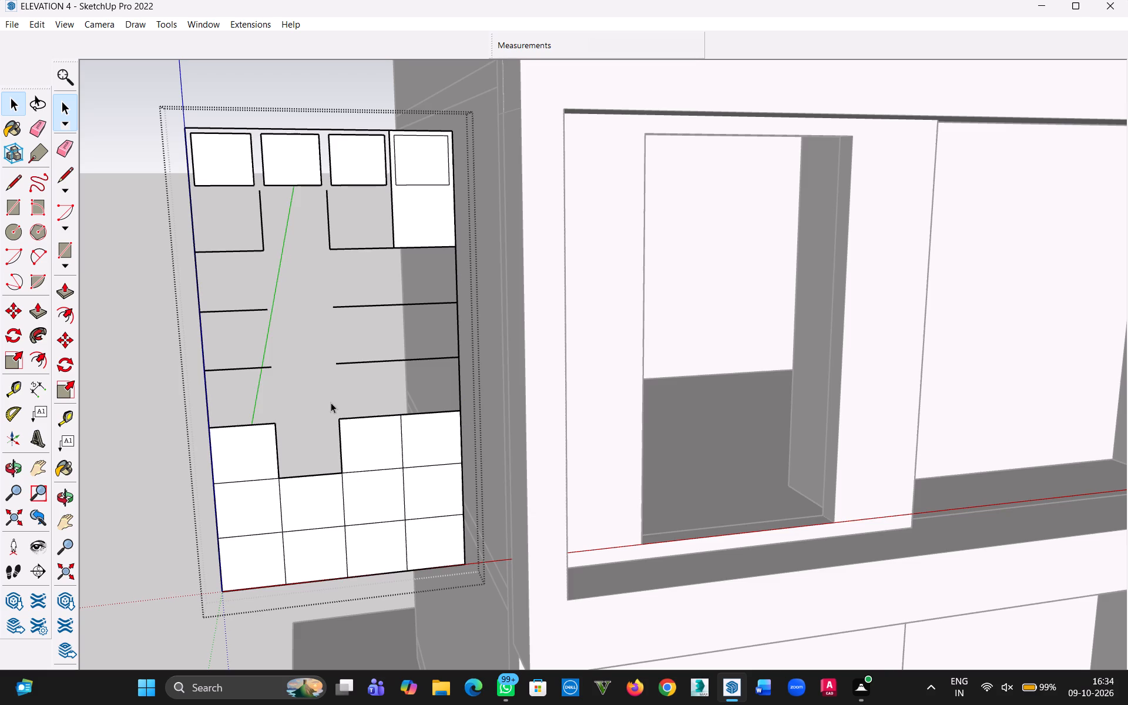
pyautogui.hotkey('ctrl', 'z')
# Delete the remaining vertical divider segments from the third through seventh rows of the panel grid.
pyautogui.moveTo(239, 231); pyautogui.dragTo(281, 489)
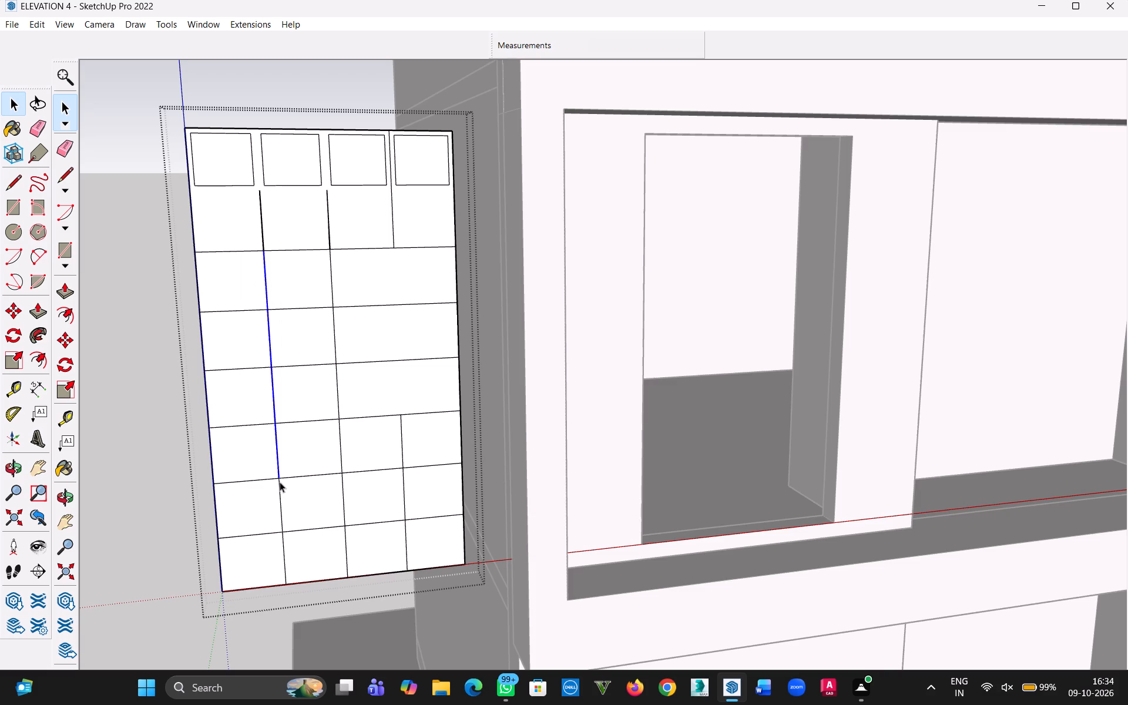
pyautogui.press('Delete')
pyautogui.moveTo(308, 241); pyautogui.dragTo(360, 516)
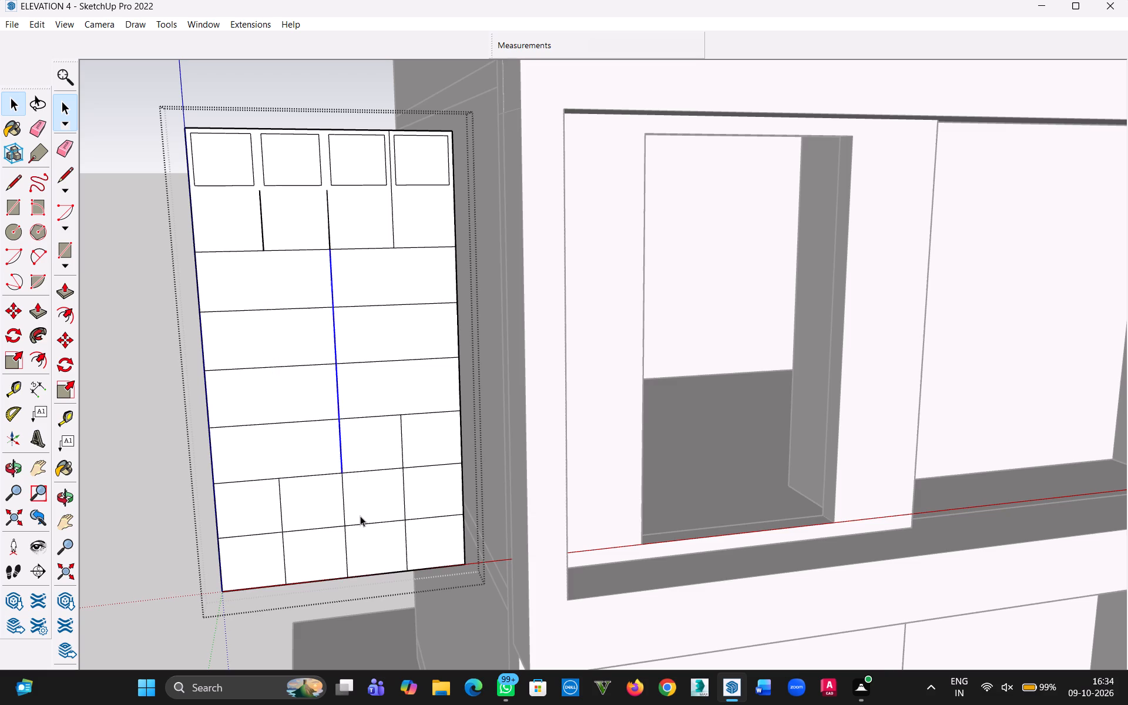
pyautogui.press('Delete')
pyautogui.moveTo(260, 472); pyautogui.dragTo(304, 572)
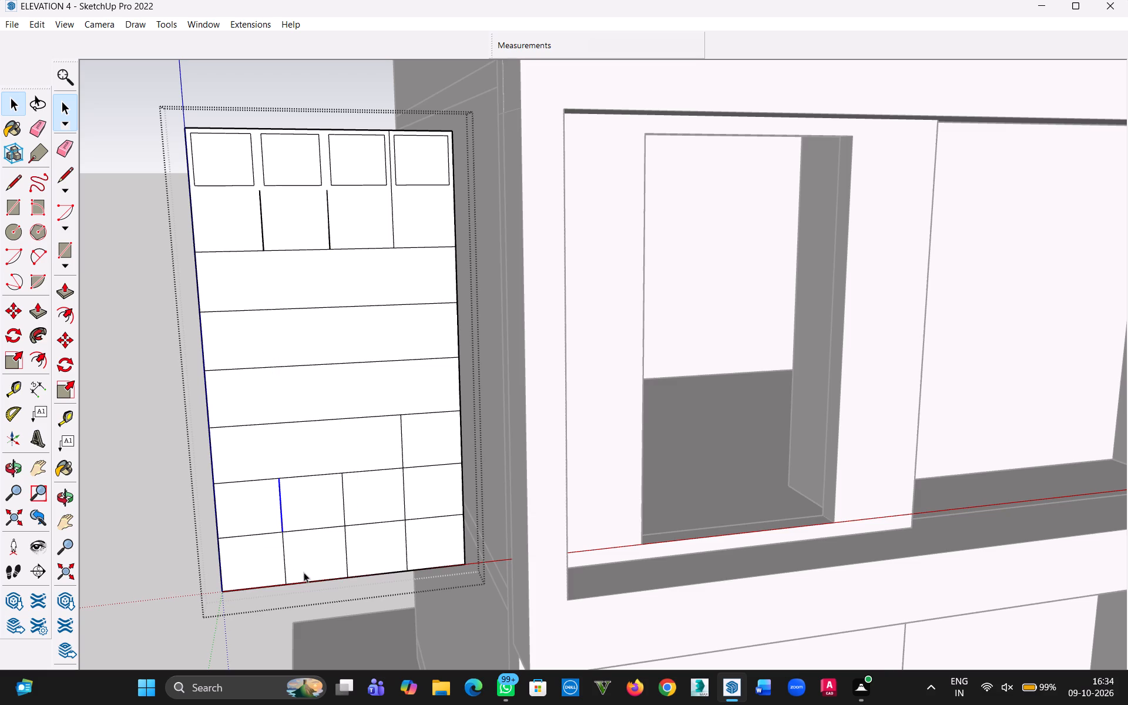
pyautogui.press('Delete')
pyautogui.moveTo(318, 456); pyautogui.dragTo(356, 543)
pyautogui.press('Delete')
pyautogui.moveTo(372, 398); pyautogui.dragTo(406, 552)
pyautogui.moveTo(406, 552); pyautogui.dragTo(424, 542)
pyautogui.press('Delete')
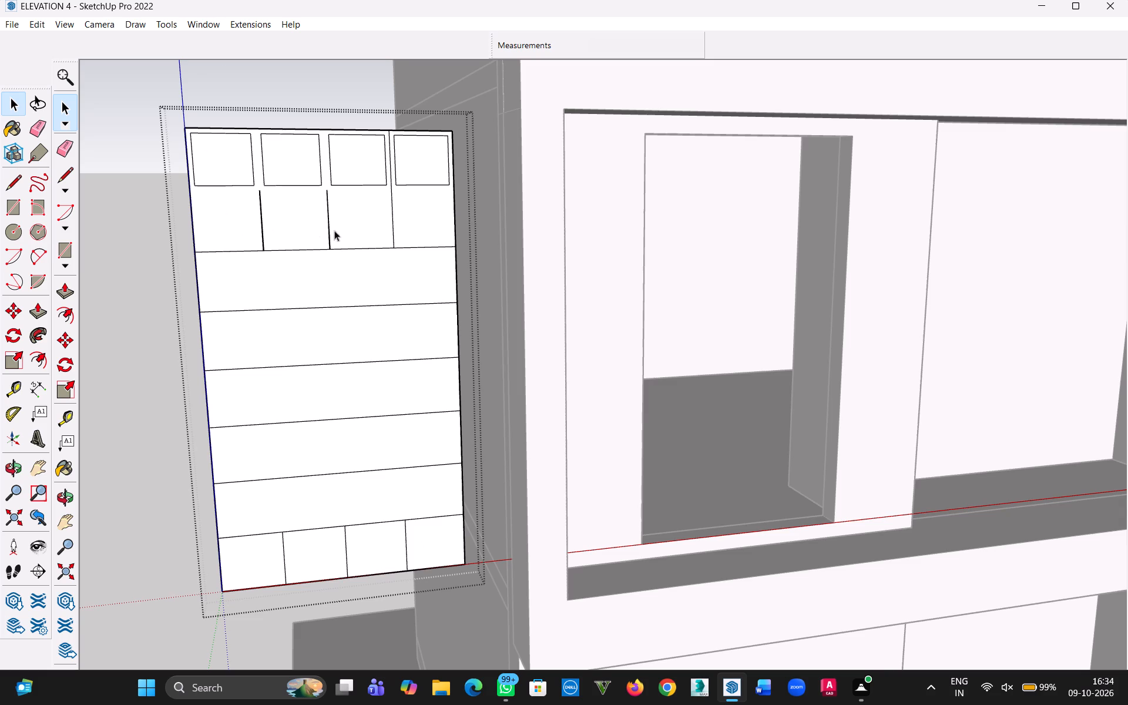
# Delete the leftover vertical divider segments beside and below the top-row inset squares and in the panel's bottom row.
pyautogui.click(392, 226)
pyautogui.press('Delete')
pyautogui.click(405, 541)
pyautogui.press('Delete')
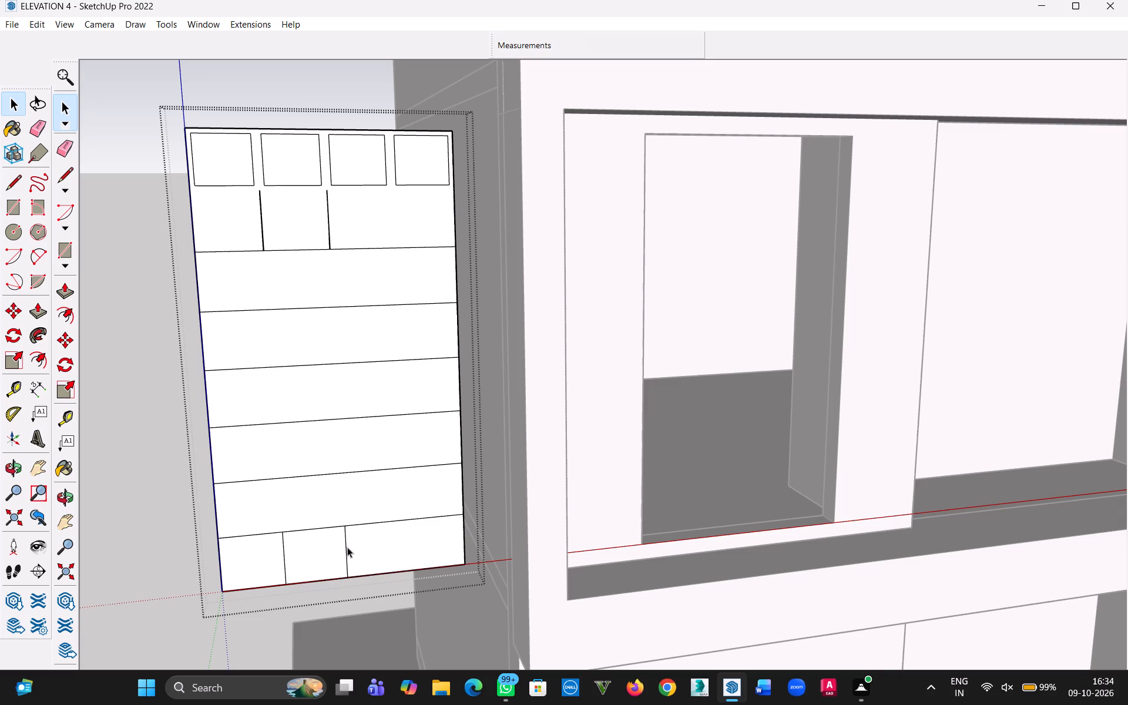
pyautogui.click(345, 547)
pyautogui.press('Delete')
pyautogui.click(284, 552)
pyautogui.press('Delete')
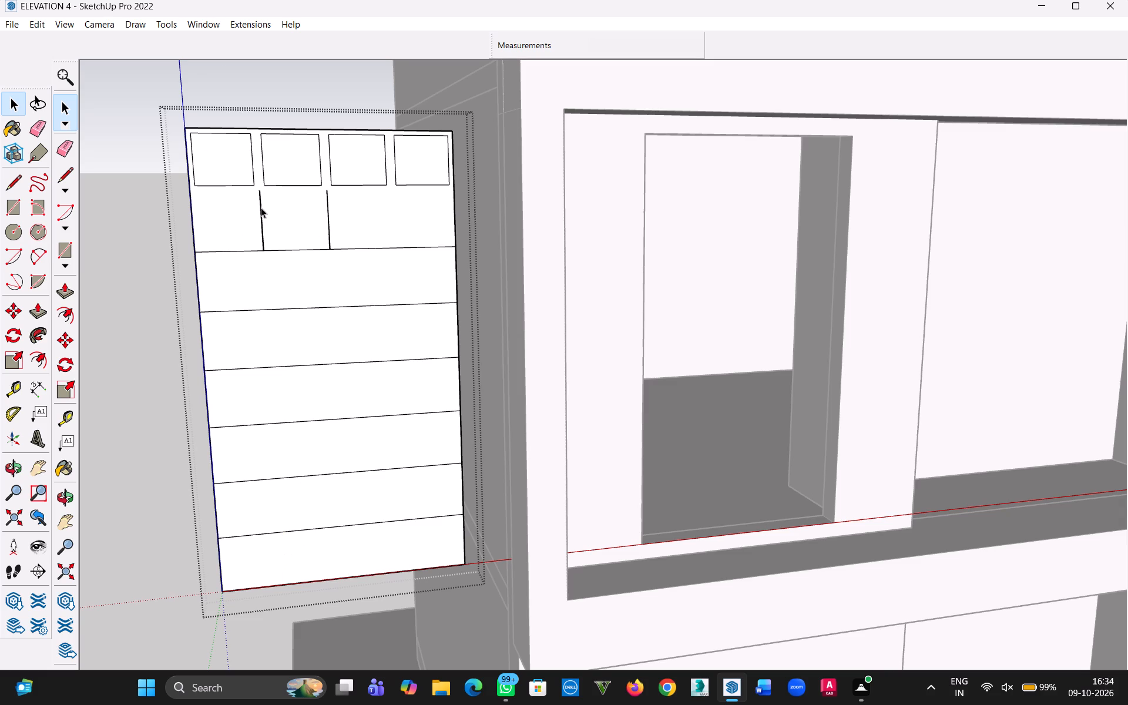
pyautogui.click(261, 211)
pyautogui.press('Delete')
pyautogui.click(328, 219)
pyautogui.press('Delete')
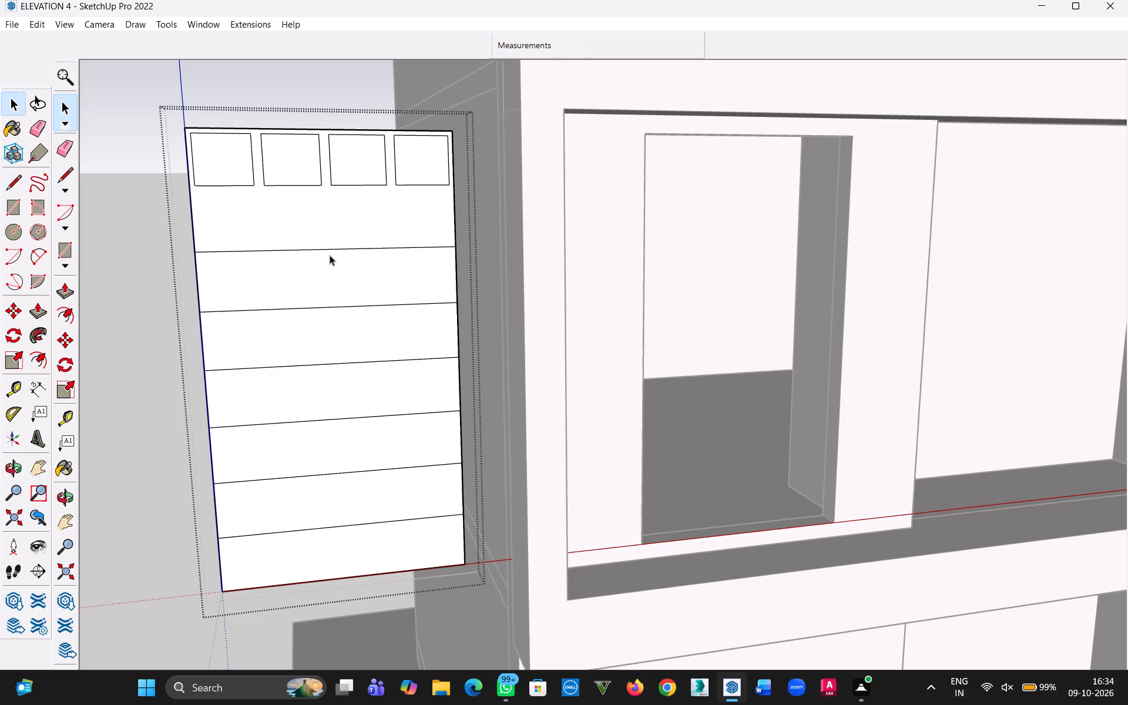
# Delete the six remaining horizontal grid lines below the four inset squares.
pyautogui.click(330, 248)
pyautogui.press('Delete')
pyautogui.click(334, 307)
pyautogui.press('Delete')
pyautogui.click(333, 364)
pyautogui.press('Delete')
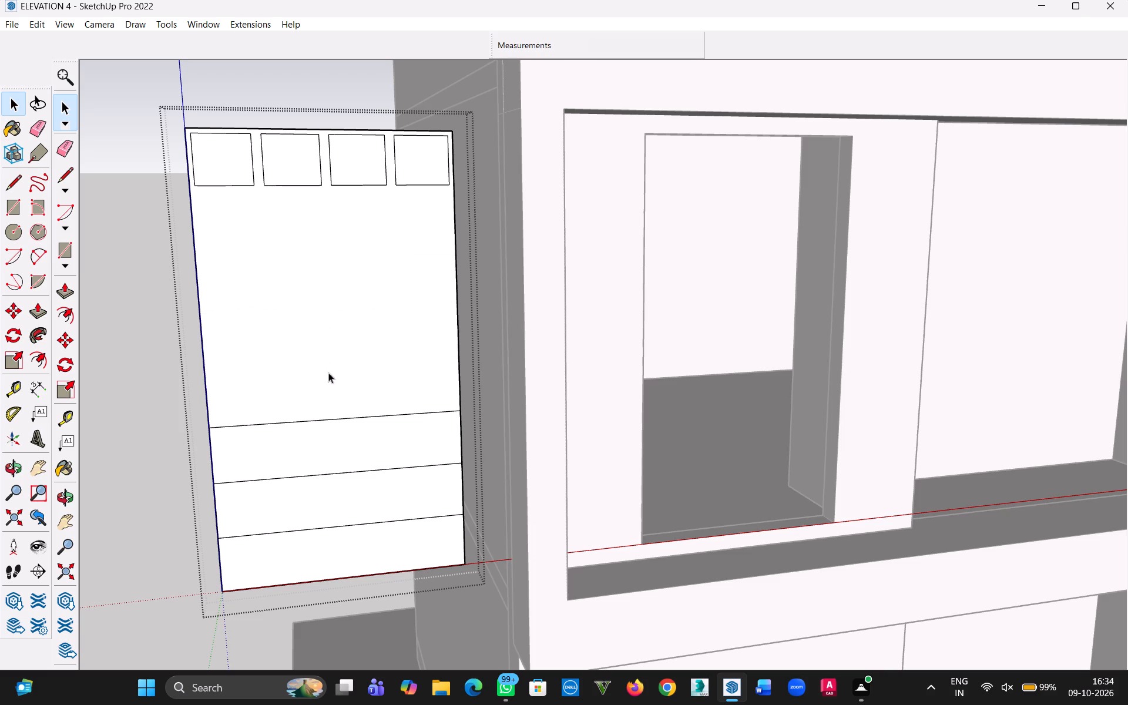
pyautogui.click(330, 418)
pyautogui.press('Delete')
pyautogui.click(340, 472)
pyautogui.press('Delete')
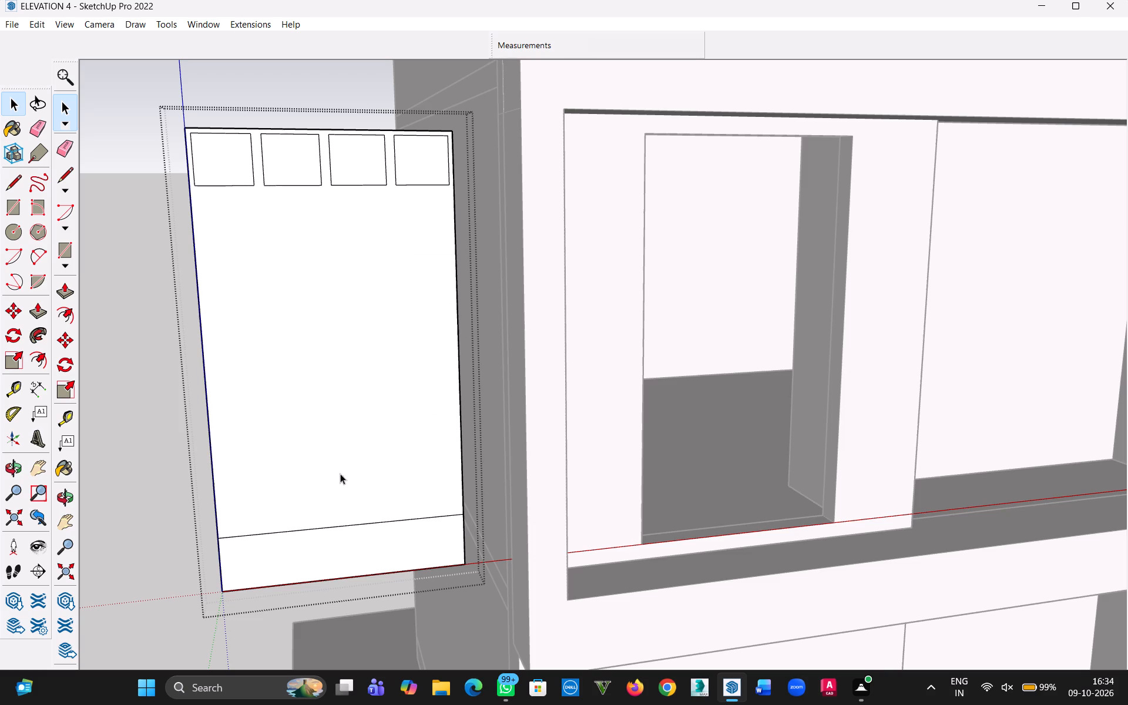
pyautogui.click(347, 525)
pyautogui.press('Delete')
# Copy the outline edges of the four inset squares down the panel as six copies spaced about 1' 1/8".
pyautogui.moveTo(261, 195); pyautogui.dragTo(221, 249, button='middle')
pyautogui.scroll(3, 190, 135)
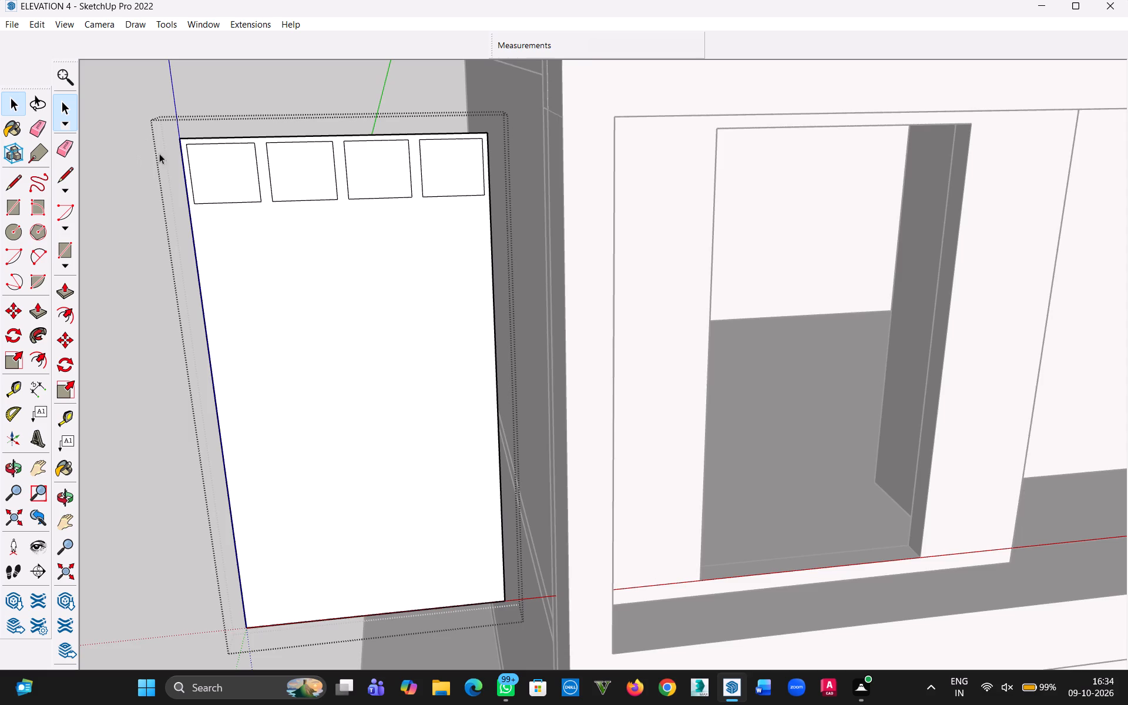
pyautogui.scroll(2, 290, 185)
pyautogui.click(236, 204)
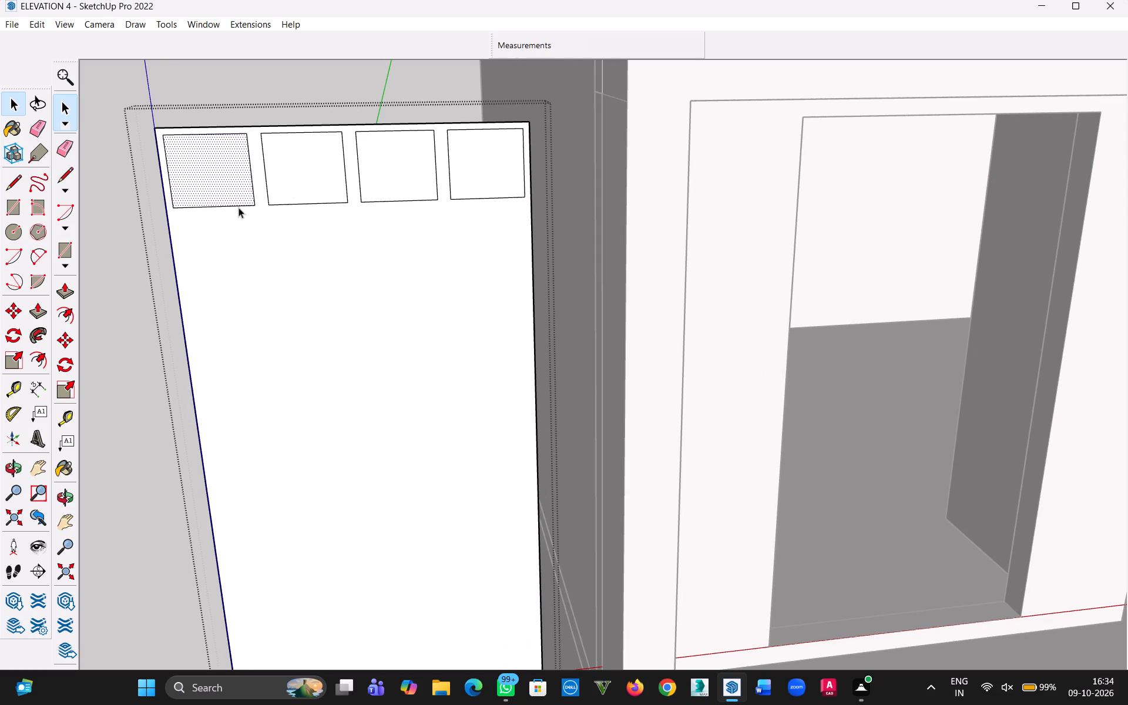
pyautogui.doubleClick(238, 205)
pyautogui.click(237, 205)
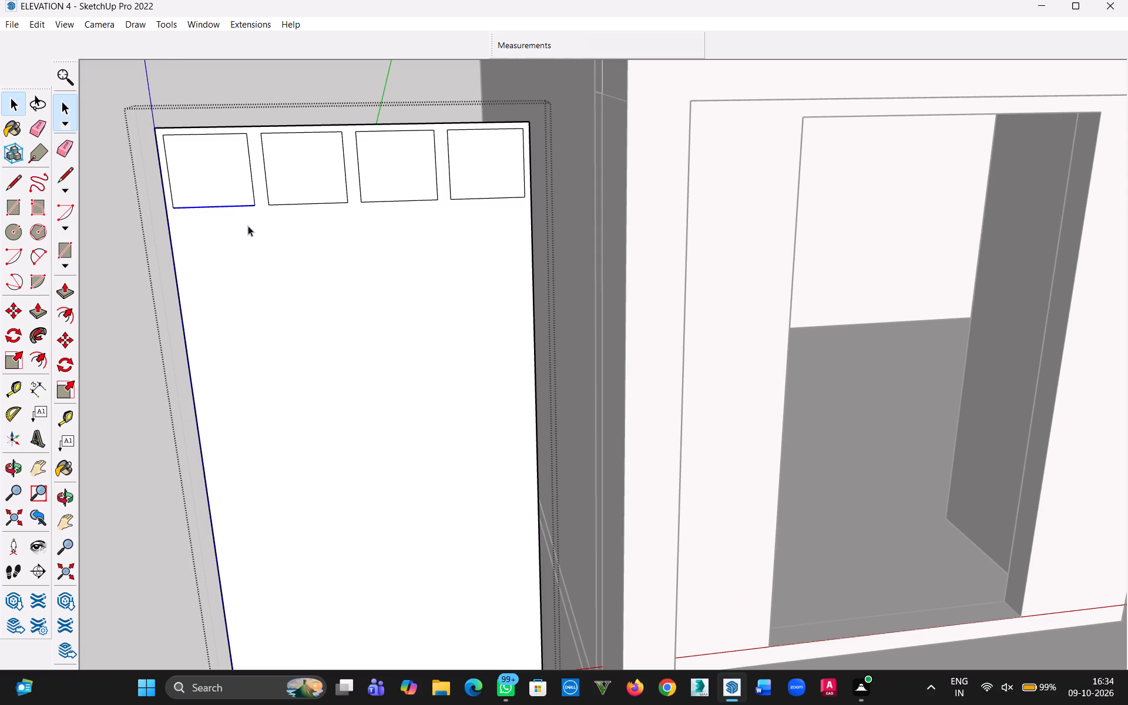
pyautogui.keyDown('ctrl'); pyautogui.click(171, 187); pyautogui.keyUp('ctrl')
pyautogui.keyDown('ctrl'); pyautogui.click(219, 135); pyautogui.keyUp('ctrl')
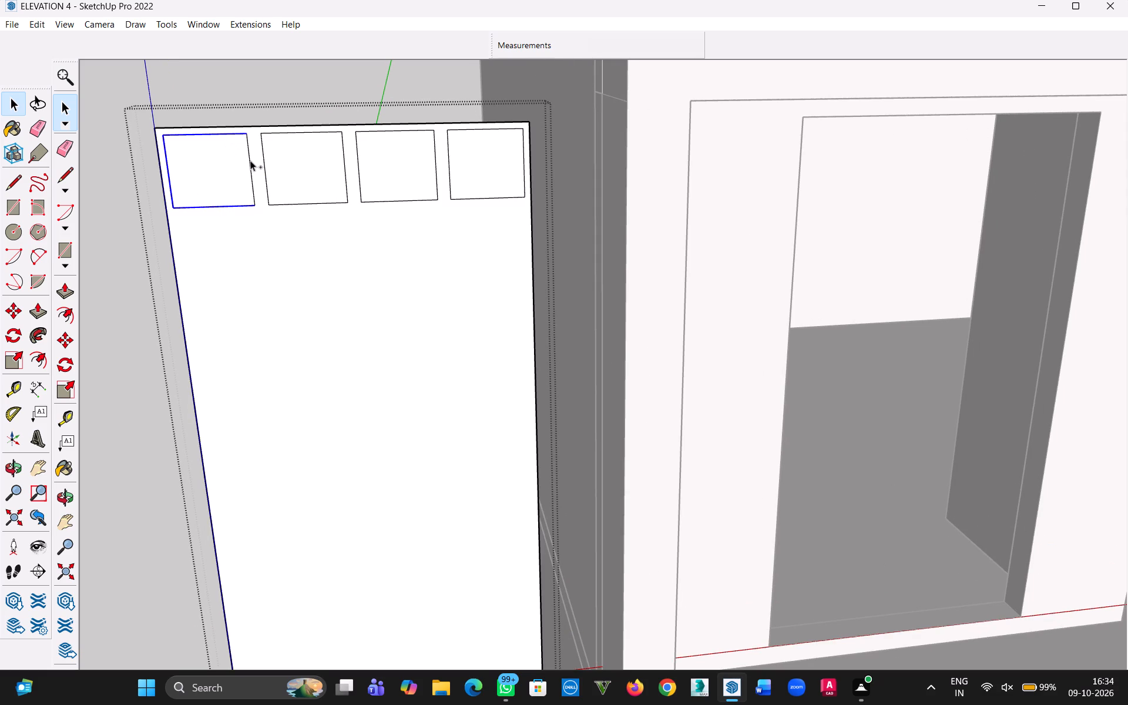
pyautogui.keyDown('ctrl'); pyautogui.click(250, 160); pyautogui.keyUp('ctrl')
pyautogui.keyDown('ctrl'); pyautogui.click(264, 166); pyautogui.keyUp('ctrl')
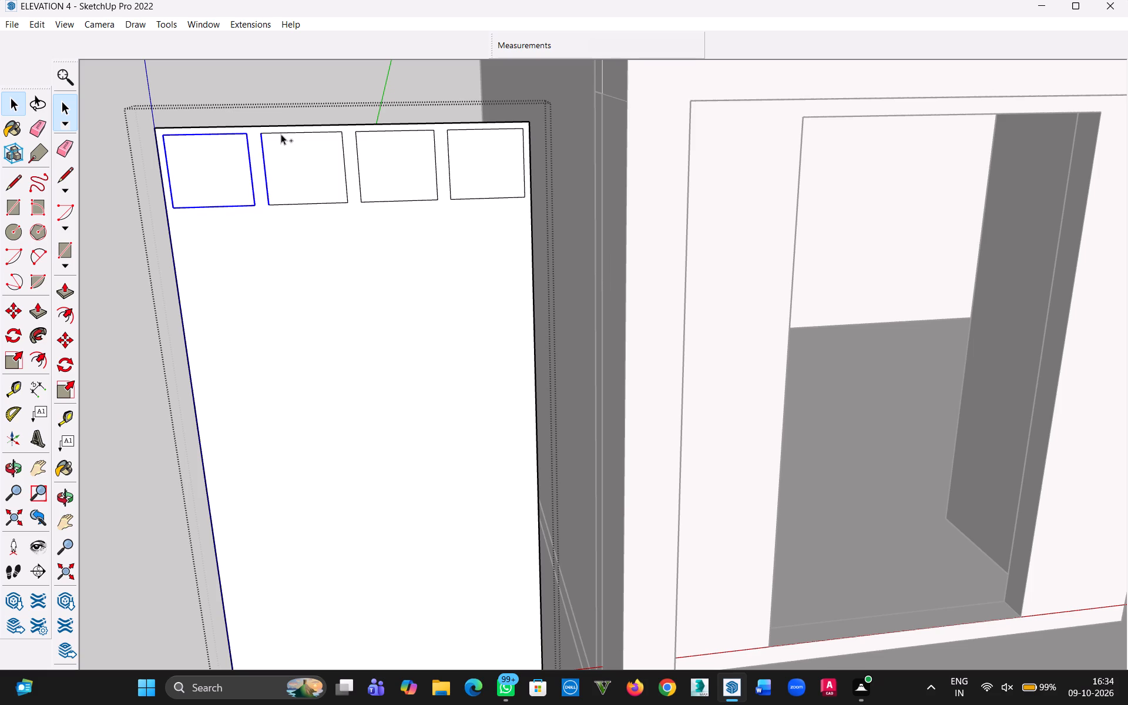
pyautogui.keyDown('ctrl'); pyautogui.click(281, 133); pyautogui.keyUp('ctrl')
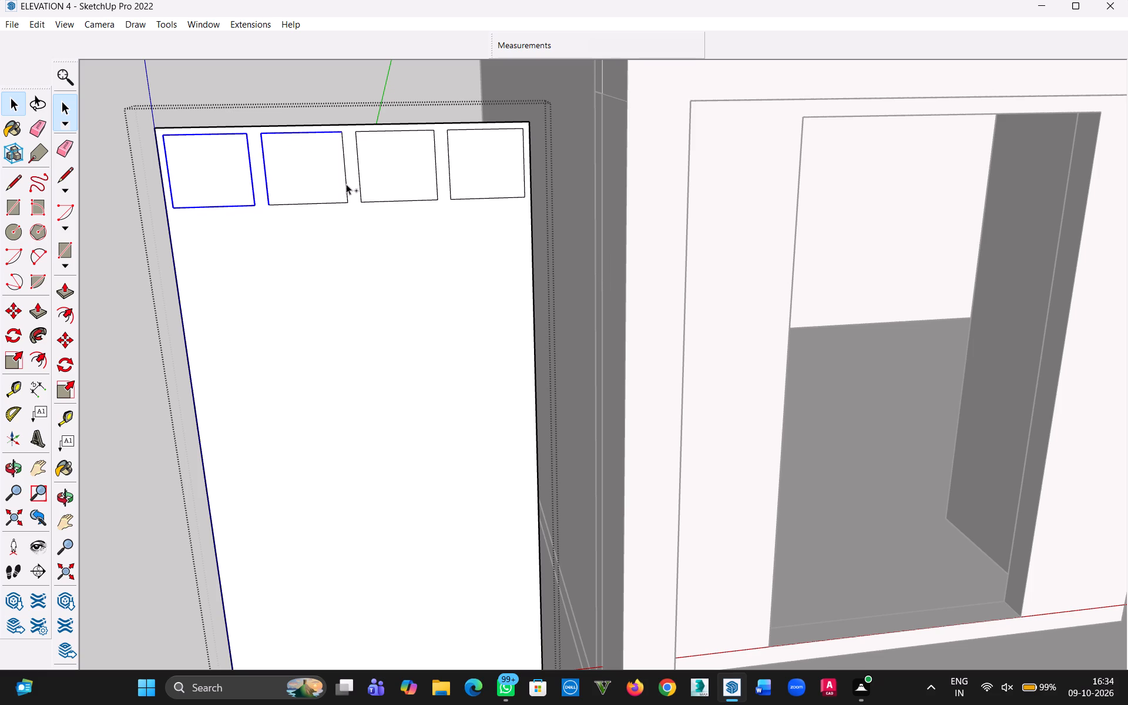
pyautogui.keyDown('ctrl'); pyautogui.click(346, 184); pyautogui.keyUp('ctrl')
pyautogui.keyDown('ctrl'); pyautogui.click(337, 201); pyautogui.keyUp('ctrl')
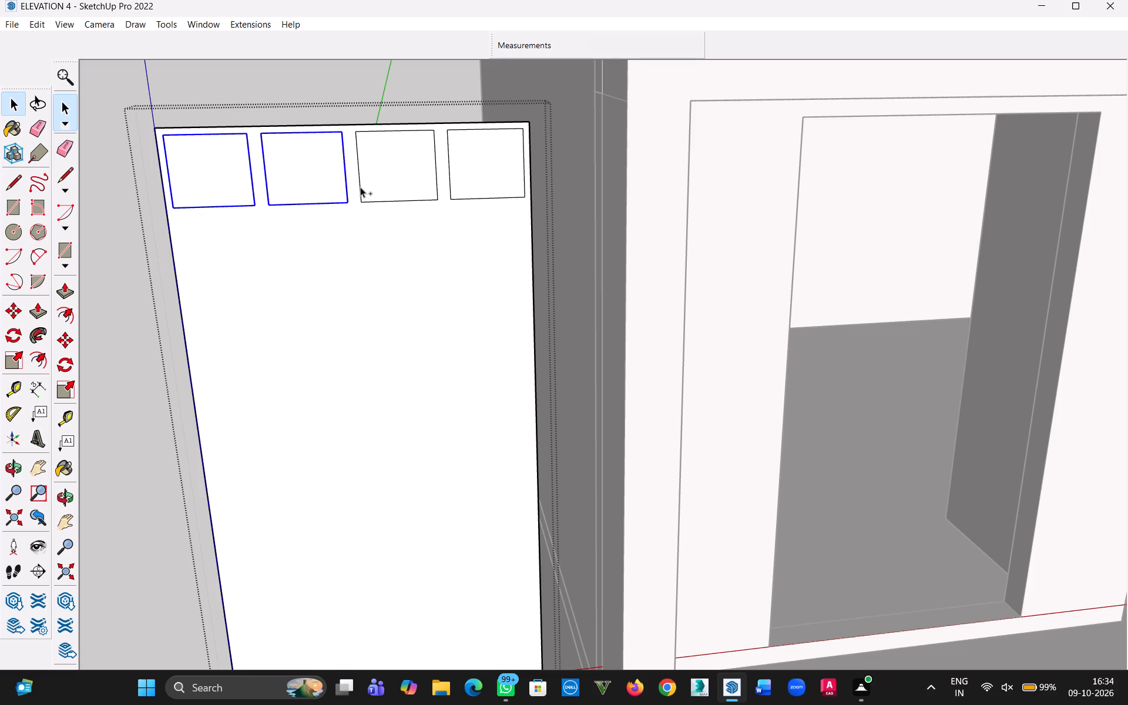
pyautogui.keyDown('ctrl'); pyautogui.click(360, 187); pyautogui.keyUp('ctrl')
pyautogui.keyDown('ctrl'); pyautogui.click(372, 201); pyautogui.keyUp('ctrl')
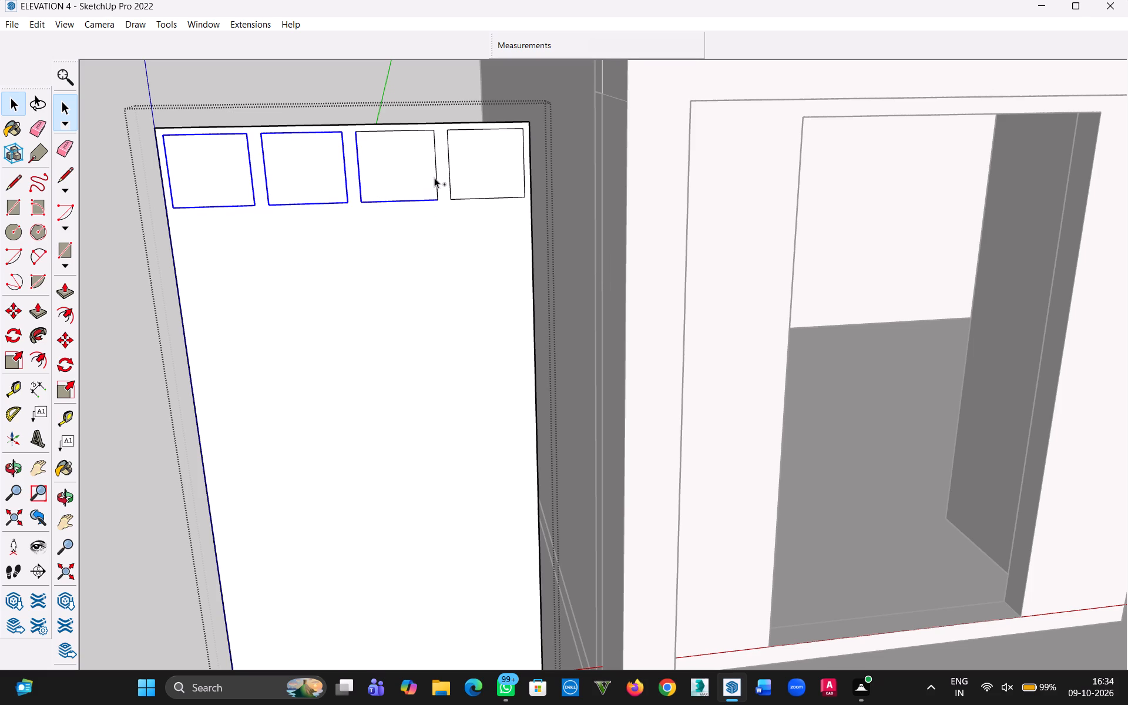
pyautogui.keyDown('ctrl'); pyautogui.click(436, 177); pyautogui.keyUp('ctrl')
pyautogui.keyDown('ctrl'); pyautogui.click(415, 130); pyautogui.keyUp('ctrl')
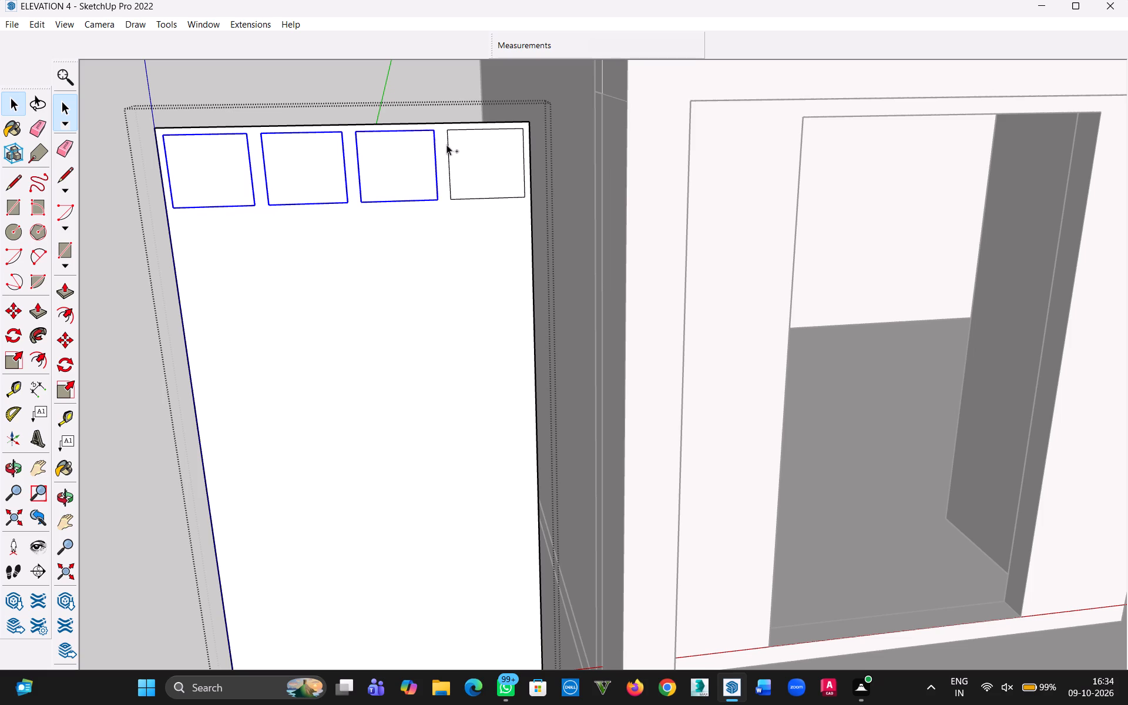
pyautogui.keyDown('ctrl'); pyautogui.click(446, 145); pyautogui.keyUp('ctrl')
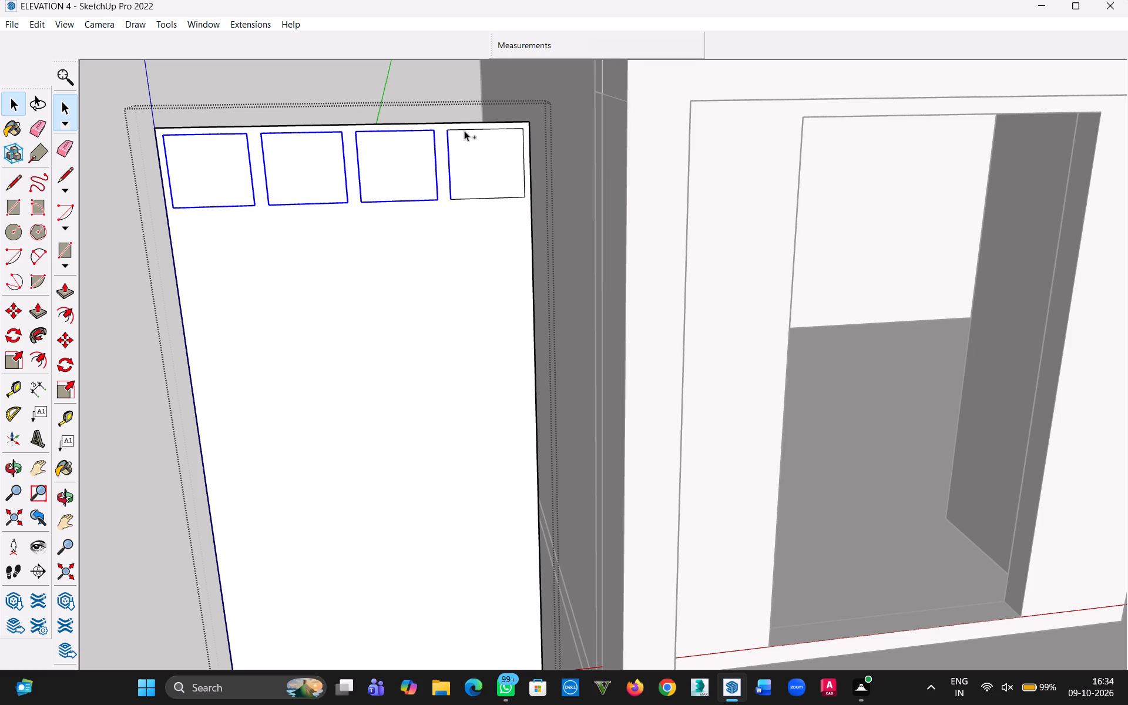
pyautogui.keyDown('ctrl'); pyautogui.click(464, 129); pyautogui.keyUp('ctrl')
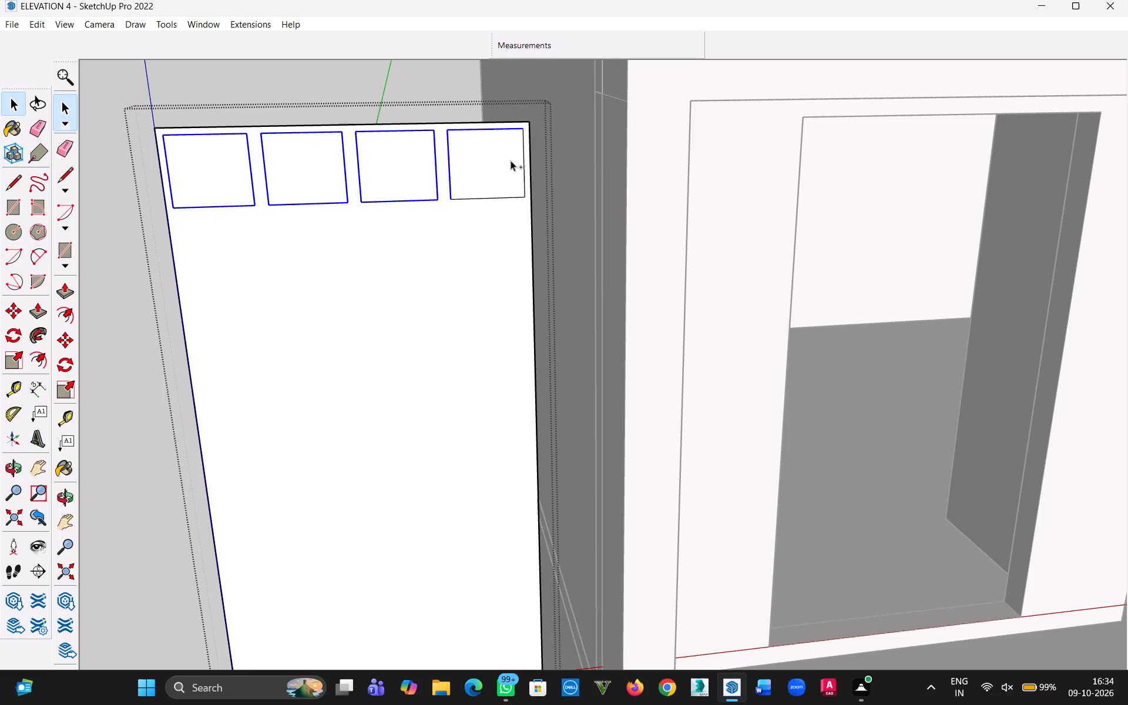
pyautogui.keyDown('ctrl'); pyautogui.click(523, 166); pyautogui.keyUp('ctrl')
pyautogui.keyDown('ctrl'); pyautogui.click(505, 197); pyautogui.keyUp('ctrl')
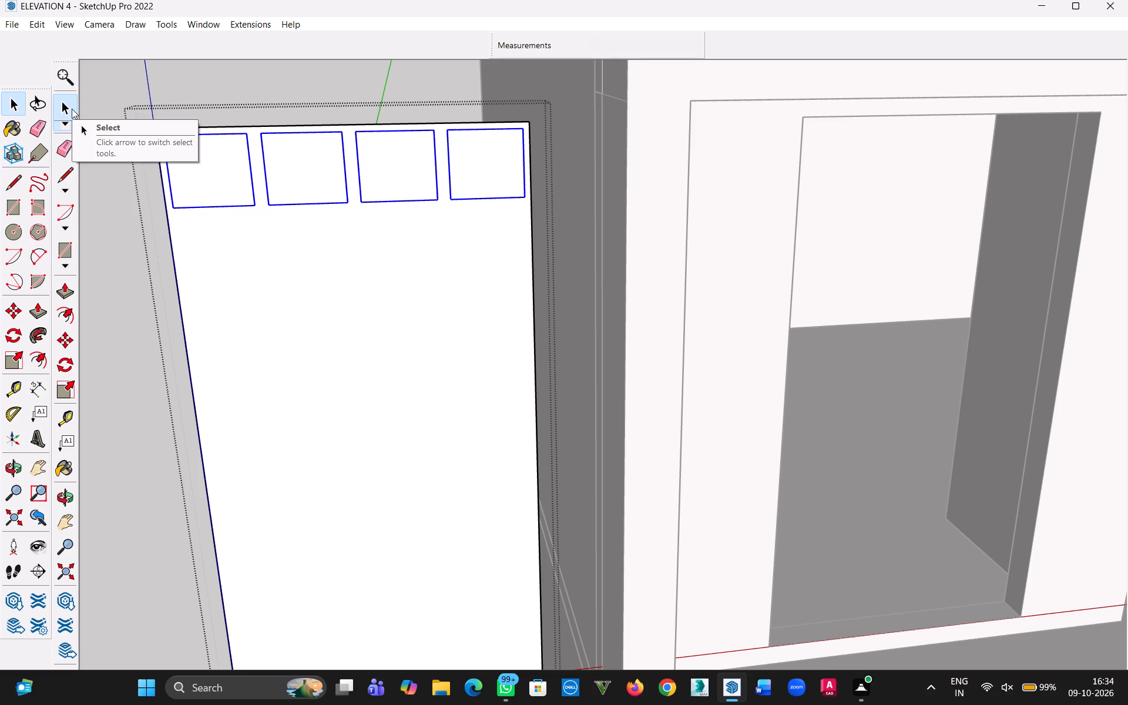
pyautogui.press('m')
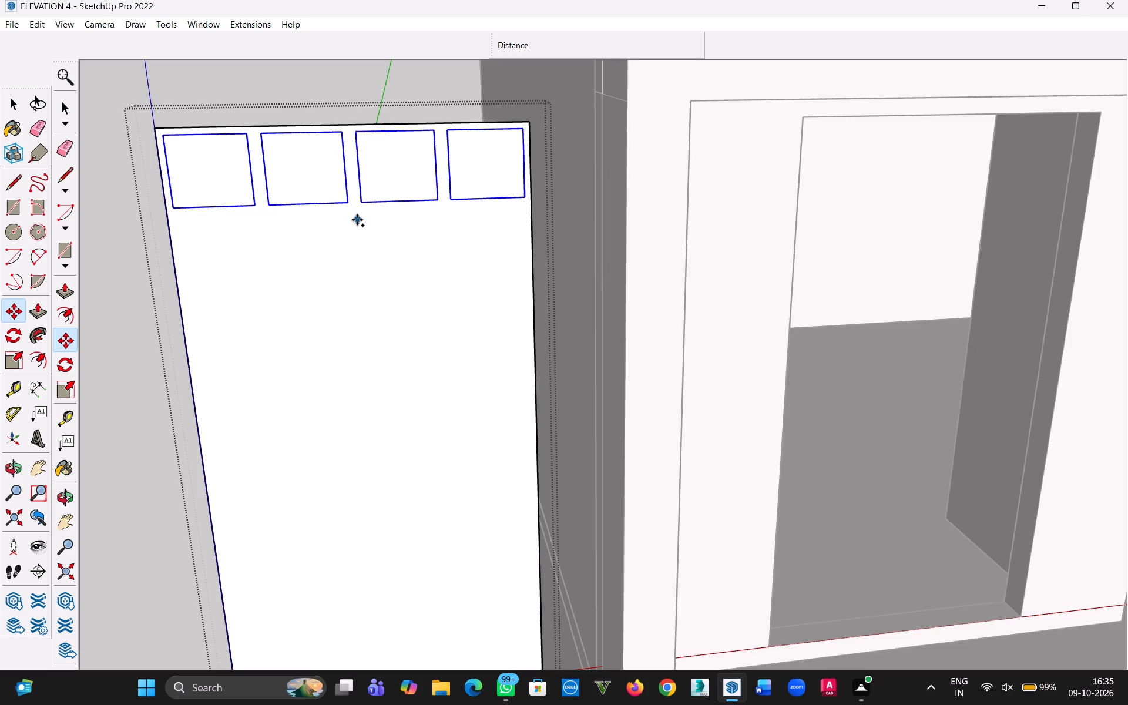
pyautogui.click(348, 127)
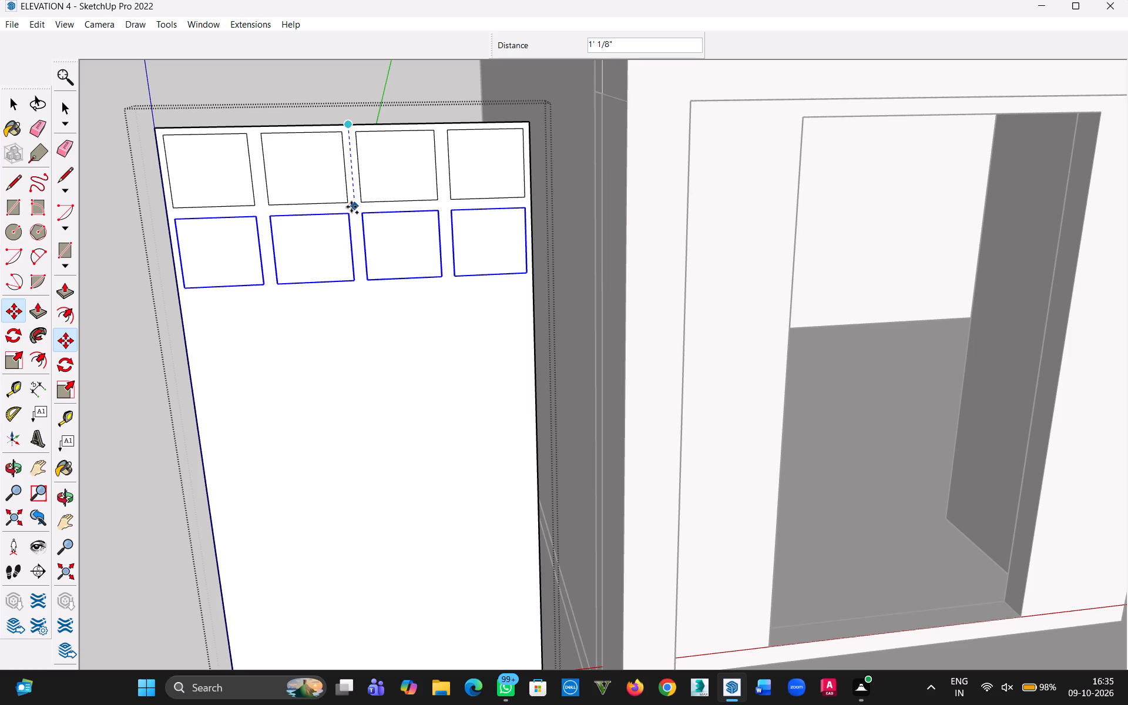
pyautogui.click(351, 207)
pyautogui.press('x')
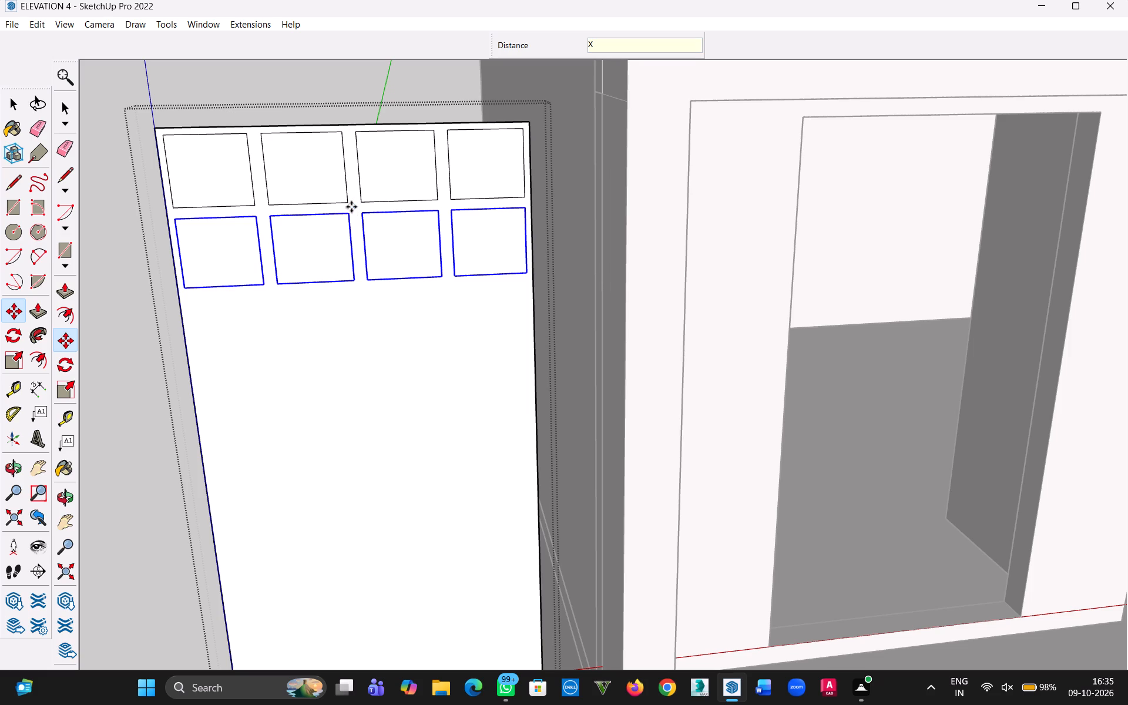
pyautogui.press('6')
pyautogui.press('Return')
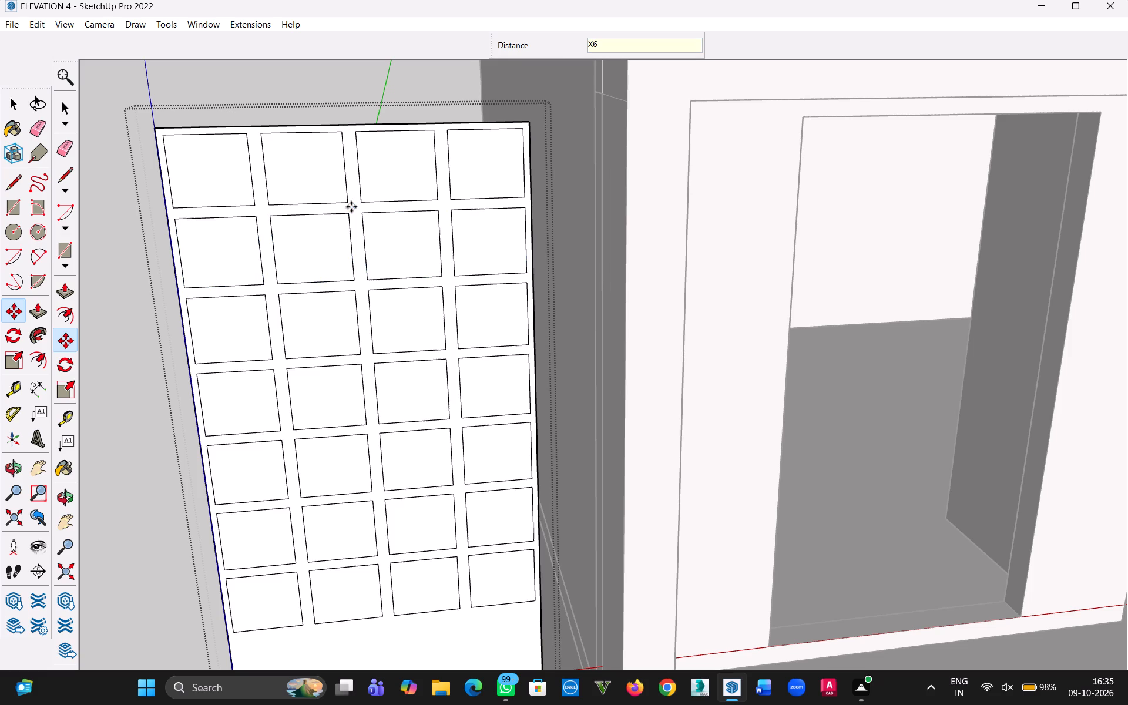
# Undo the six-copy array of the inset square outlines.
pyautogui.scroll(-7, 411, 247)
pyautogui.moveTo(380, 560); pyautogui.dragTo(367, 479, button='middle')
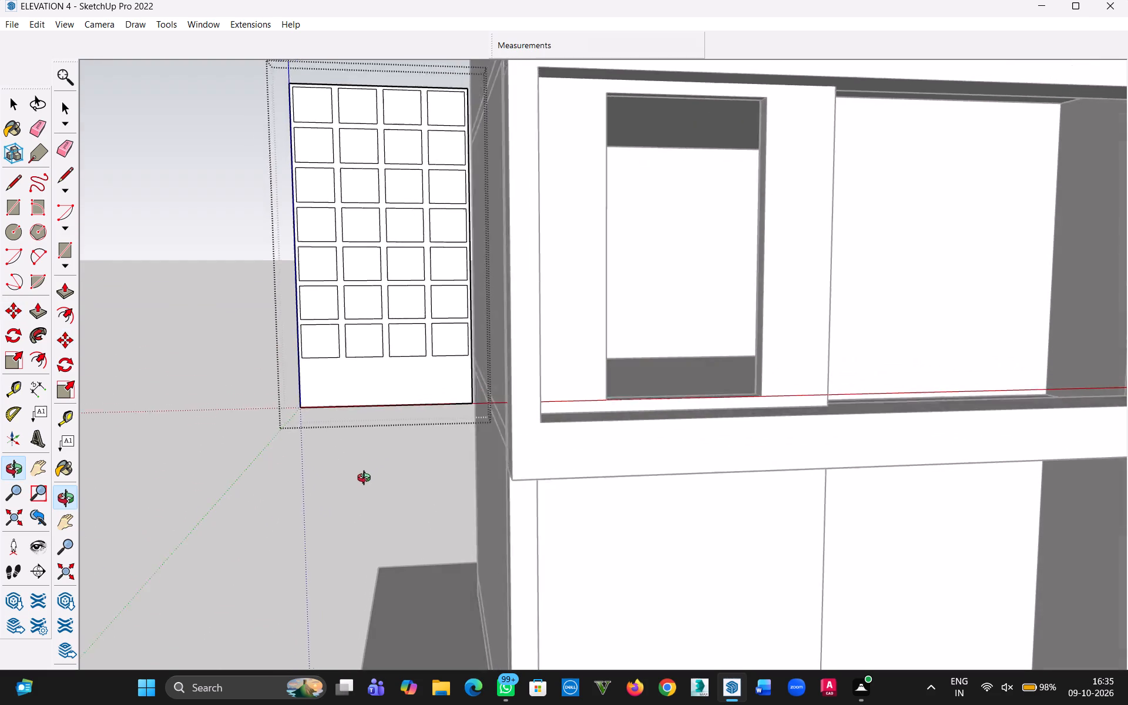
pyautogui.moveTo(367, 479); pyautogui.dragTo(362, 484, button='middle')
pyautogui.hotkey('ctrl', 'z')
# Copy the outline edges of the four top-row squares about 7' 2 15/16" straight down the panel, divided into seven equally spaced copies.
pyautogui.scroll(5, 336, 134)
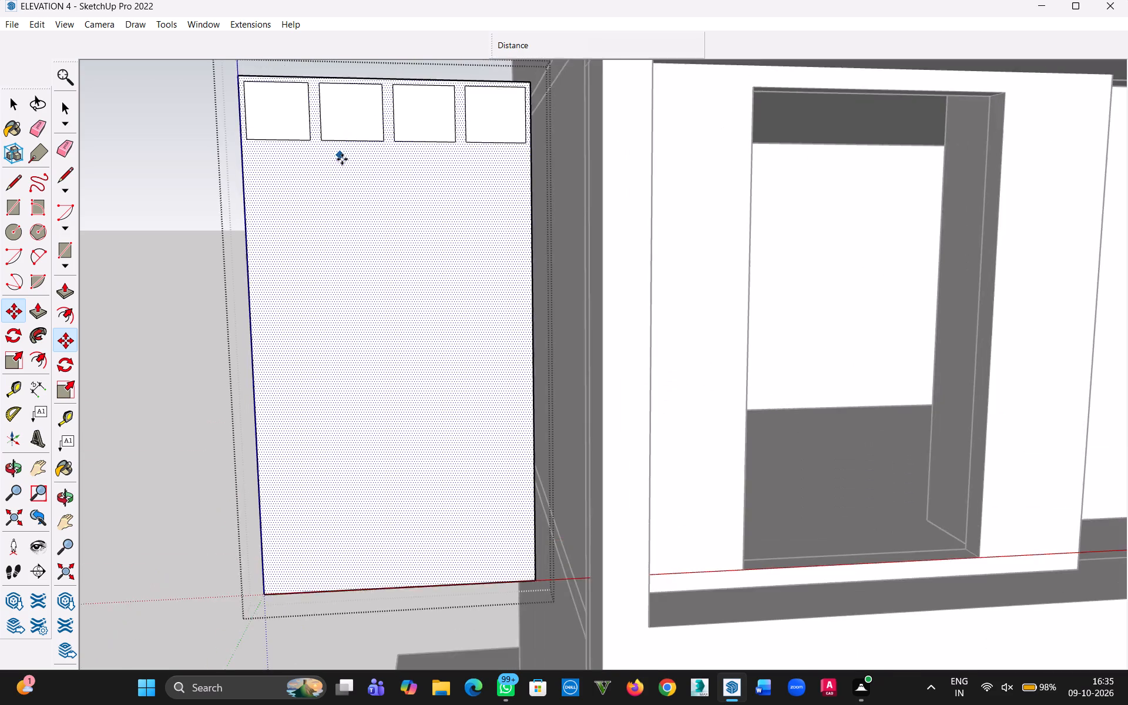
pyautogui.scroll(2, 342, 159)
pyautogui.scroll(-3, 330, 169)
pyautogui.click(15, 100)
pyautogui.scroll(2, 253, 134)
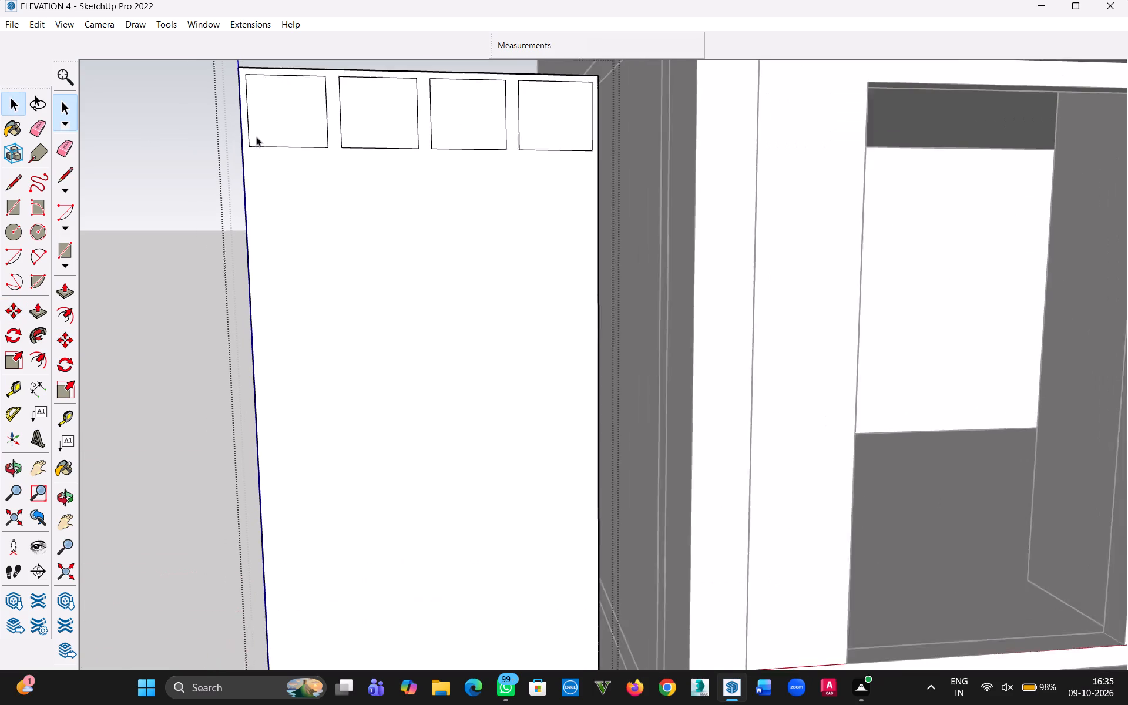
pyautogui.scroll(2, 256, 136)
pyautogui.keyDown('ctrl'); pyautogui.click(299, 69); pyautogui.keyUp('ctrl')
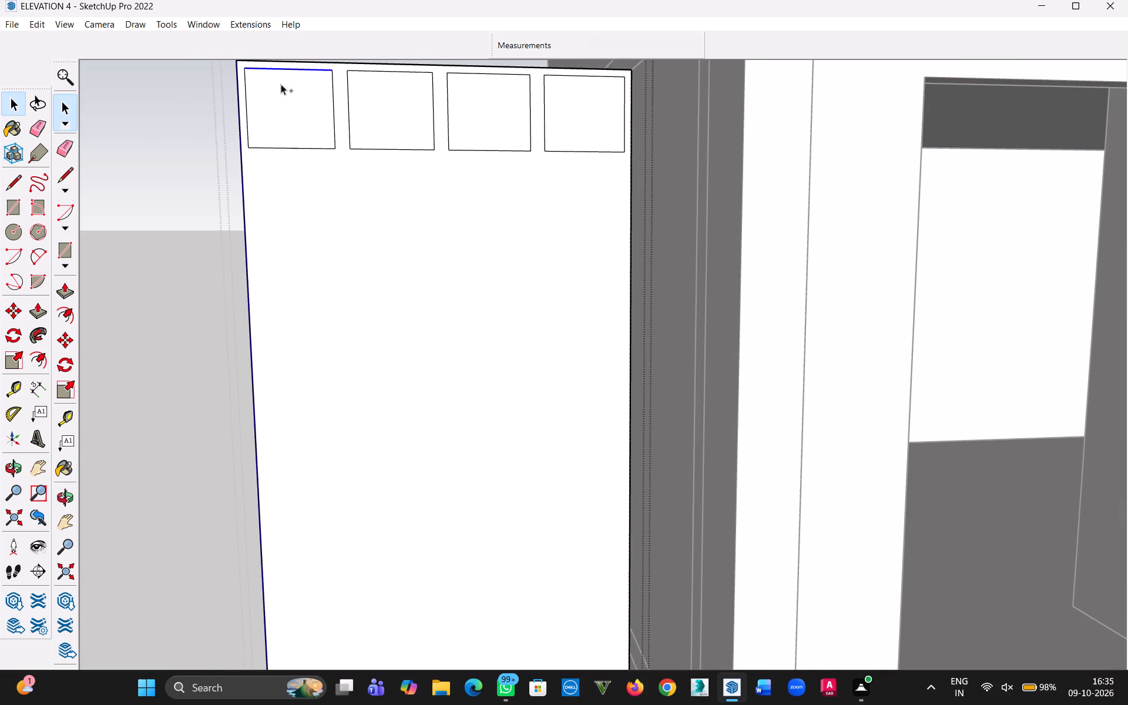
pyautogui.keyDown('ctrl'); pyautogui.click(245, 104); pyautogui.keyUp('ctrl')
pyautogui.keyDown('ctrl'); pyautogui.click(299, 147); pyautogui.keyUp('ctrl')
pyautogui.keyDown('ctrl'); pyautogui.click(333, 133); pyautogui.keyUp('ctrl')
pyautogui.keyDown('ctrl'); pyautogui.click(385, 72); pyautogui.keyUp('ctrl')
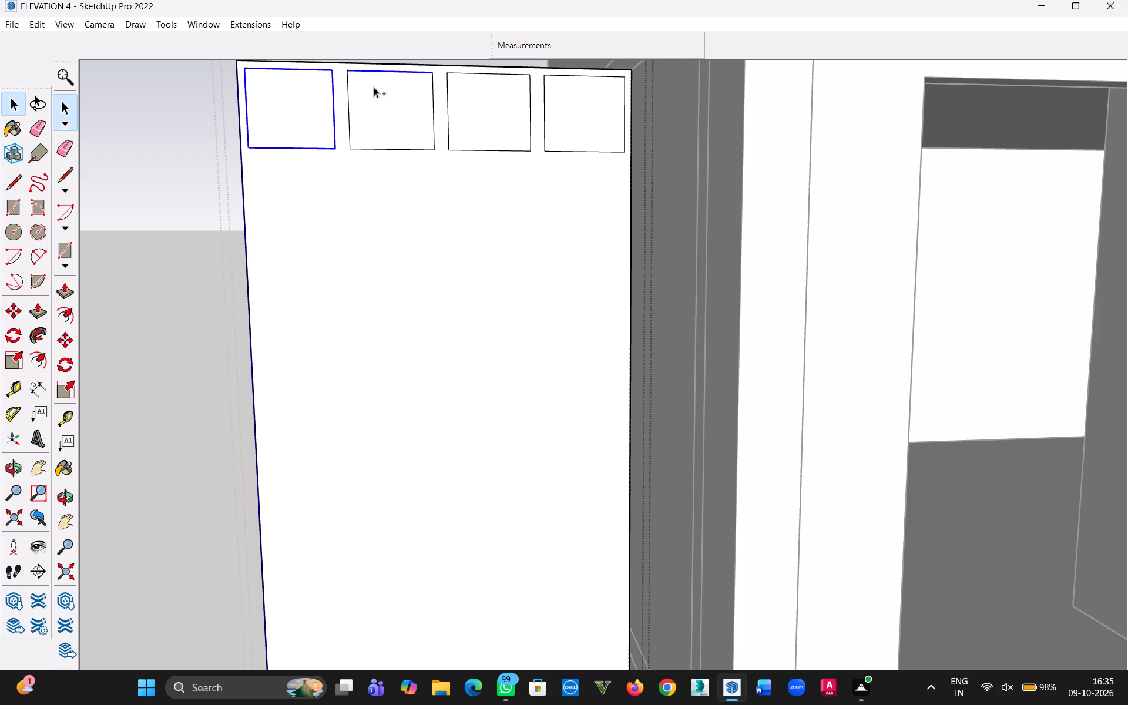
pyautogui.keyDown('ctrl'); pyautogui.click(347, 103); pyautogui.keyUp('ctrl')
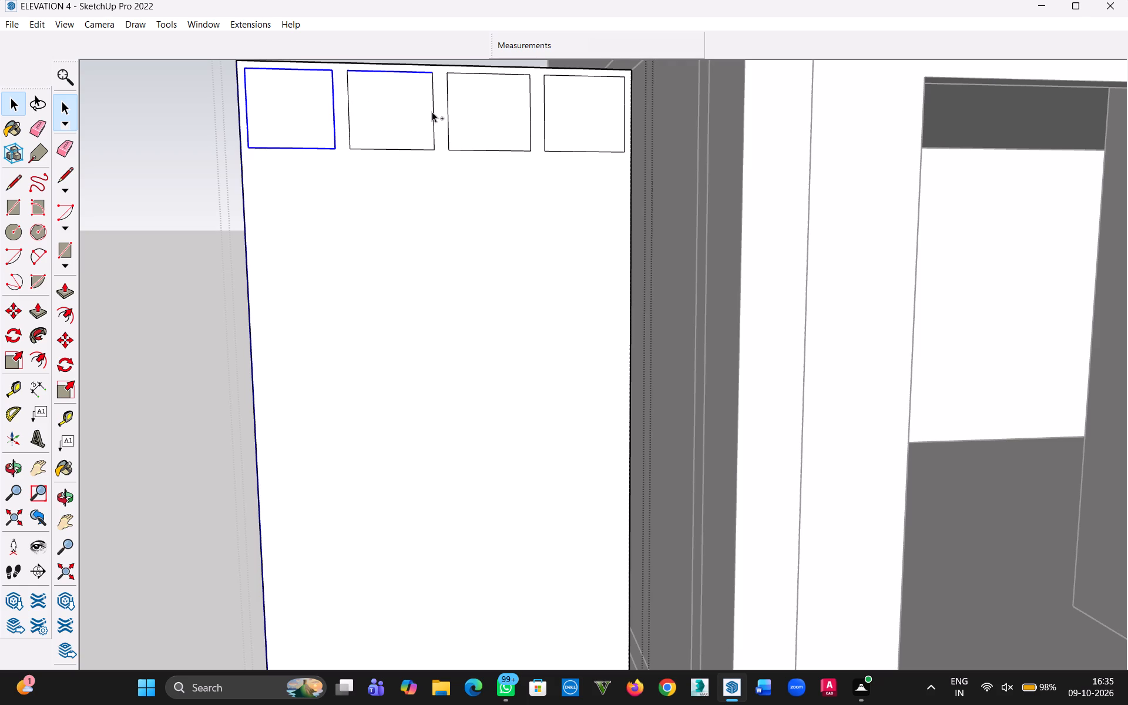
pyautogui.keyDown('ctrl'); pyautogui.click(434, 113); pyautogui.keyUp('ctrl')
pyautogui.keyDown('ctrl'); pyautogui.click(415, 149); pyautogui.keyUp('ctrl')
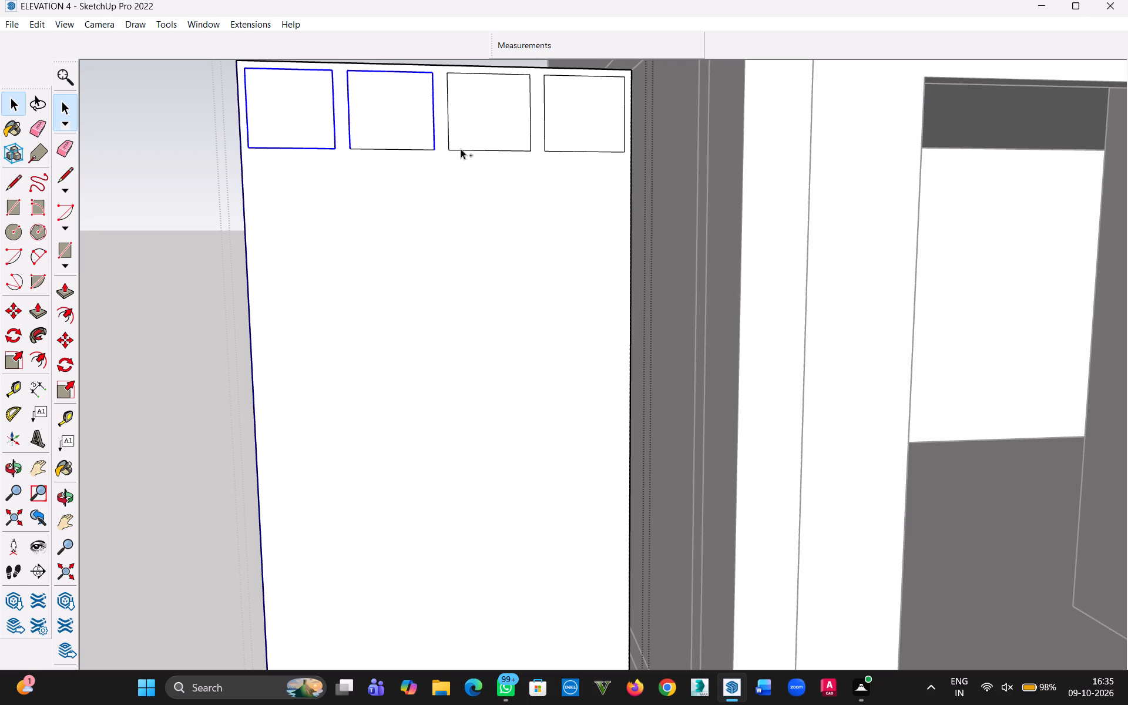
pyautogui.keyDown('ctrl'); pyautogui.click(466, 149); pyautogui.keyUp('ctrl')
pyautogui.keyDown('ctrl'); pyautogui.click(448, 129); pyautogui.keyUp('ctrl')
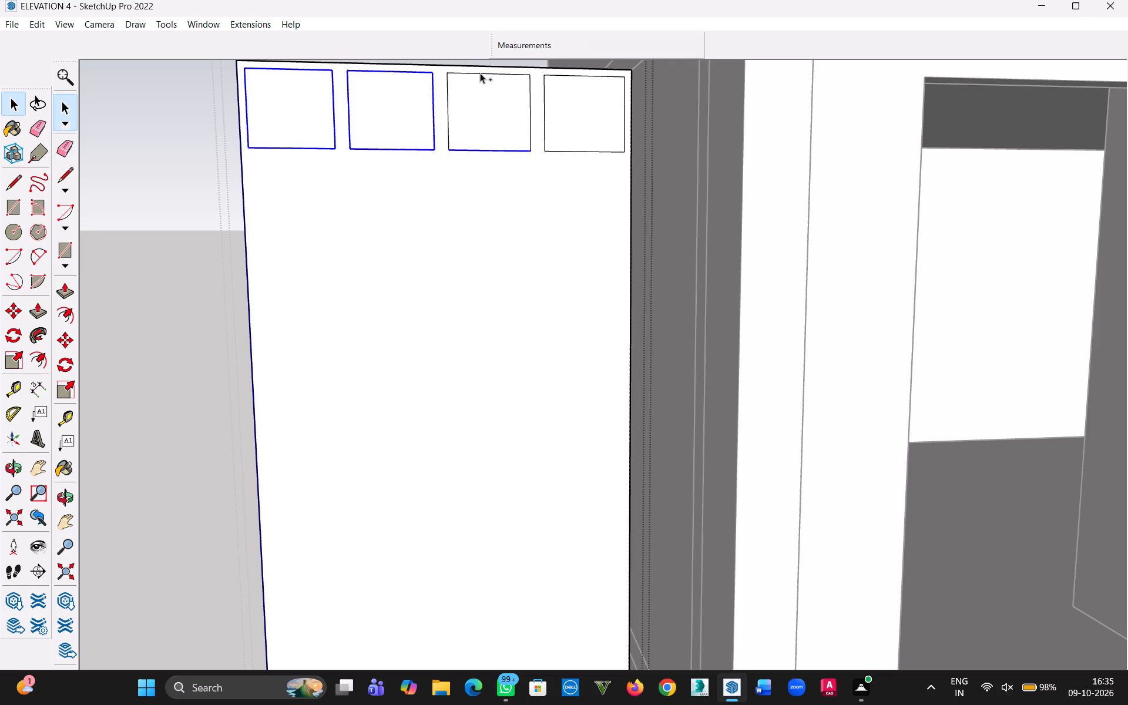
pyautogui.keyDown('ctrl'); pyautogui.click(482, 73); pyautogui.keyUp('ctrl')
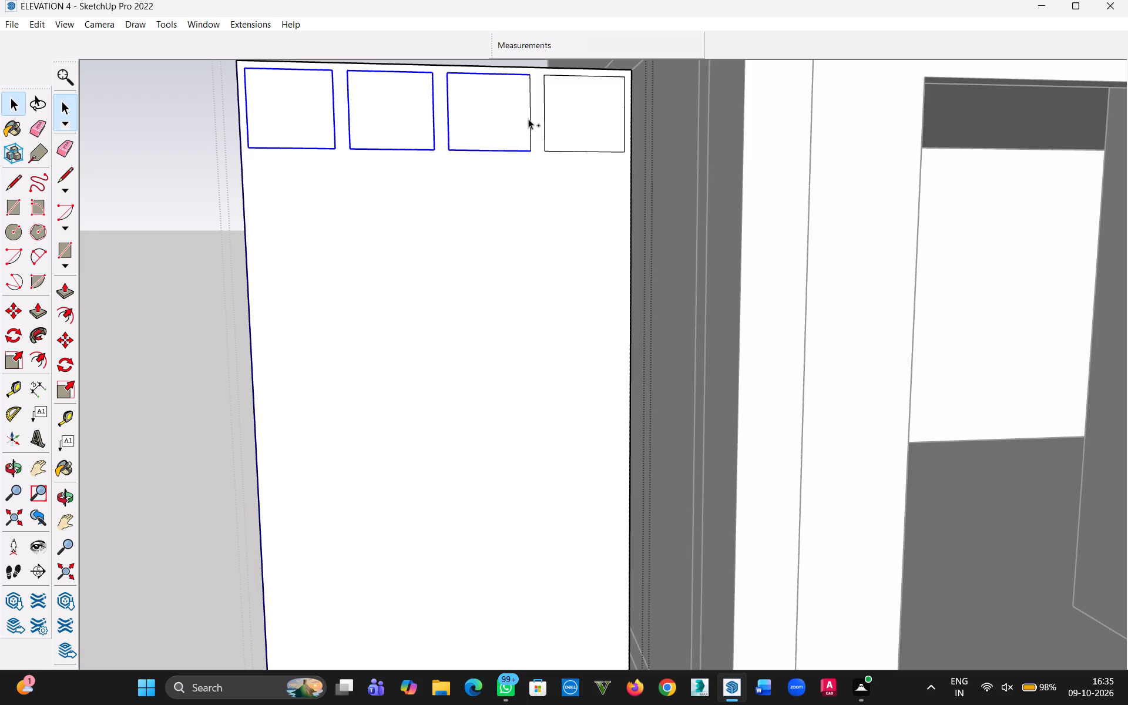
pyautogui.keyDown('ctrl'); pyautogui.click(531, 120); pyautogui.keyUp('ctrl')
pyautogui.keyDown('ctrl'); pyautogui.click(544, 124); pyautogui.keyUp('ctrl')
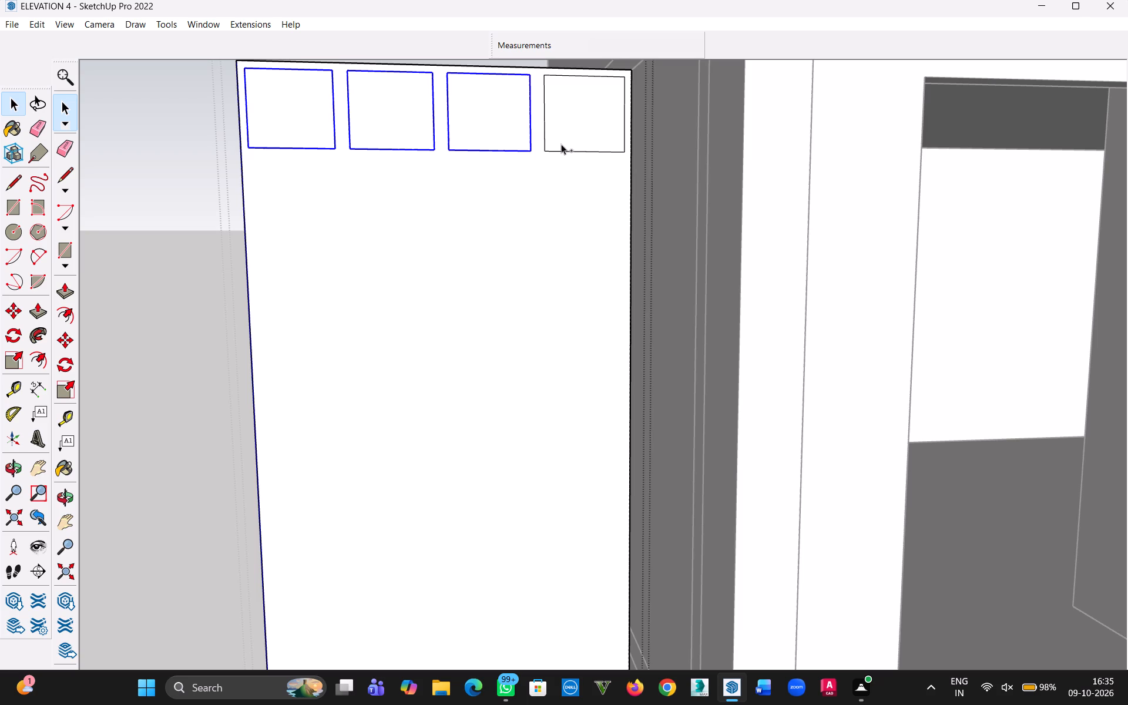
pyautogui.keyDown('ctrl'); pyautogui.click(568, 152); pyautogui.keyUp('ctrl')
pyautogui.keyDown('ctrl'); pyautogui.click(623, 126); pyautogui.keyUp('ctrl')
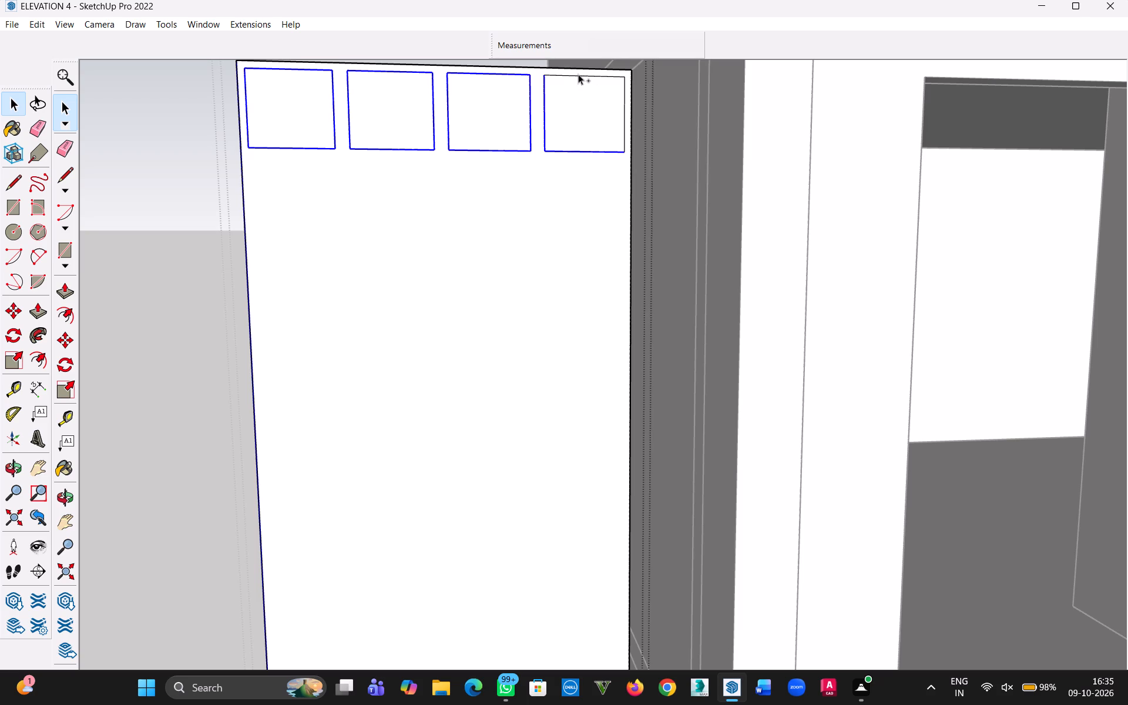
pyautogui.keyDown('ctrl'); pyautogui.click(578, 76); pyautogui.keyUp('ctrl')
pyautogui.press('m')
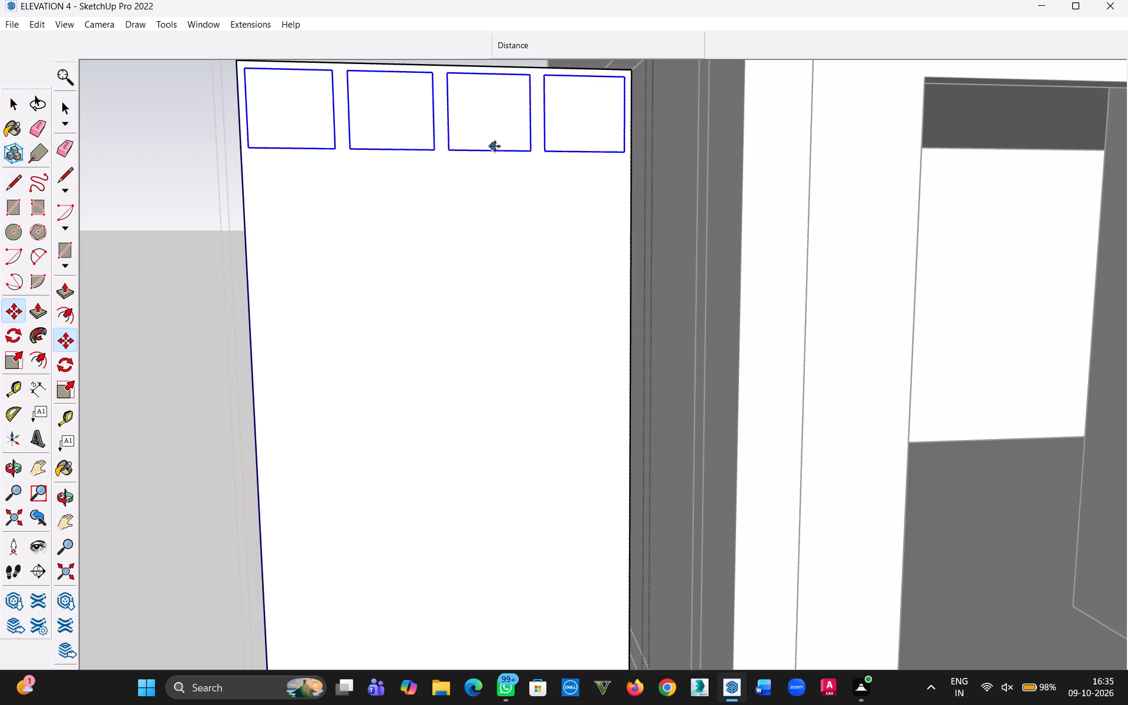
pyautogui.click(502, 150)
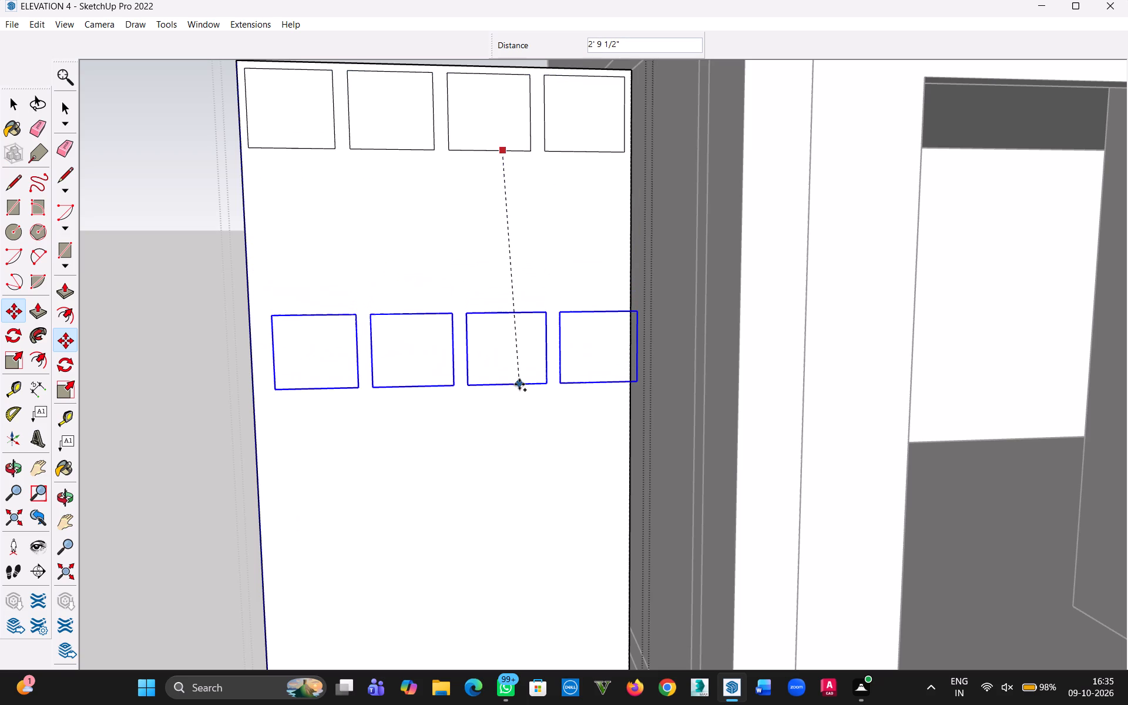
pyautogui.press('h')
pyautogui.moveTo(516, 396); pyautogui.dragTo(492, 203)
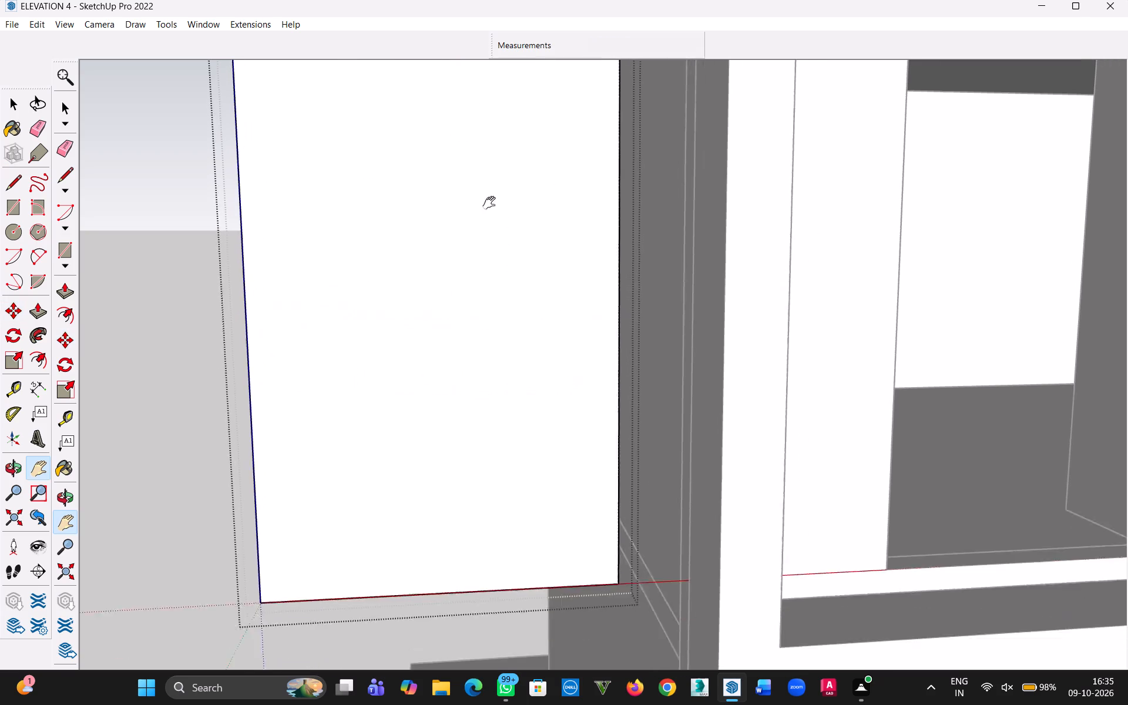
pyautogui.moveTo(492, 203); pyautogui.dragTo(480, 129)
pyautogui.press('Escape')
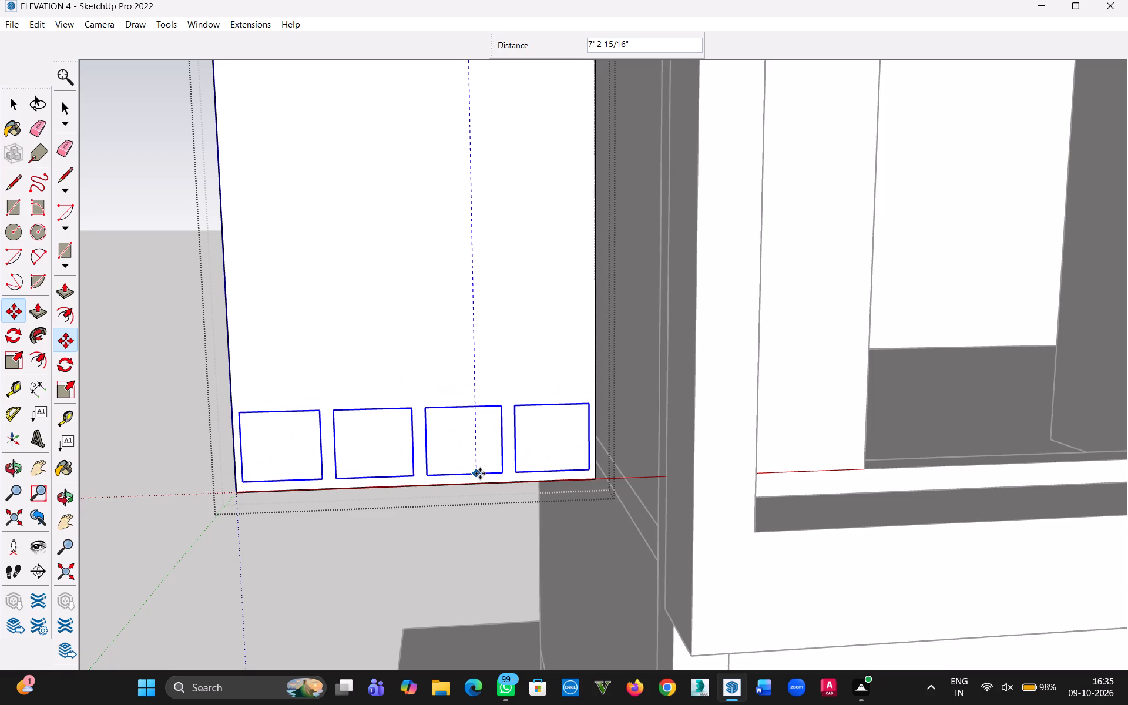
pyautogui.click(480, 474)
pyautogui.press('/')
pyautogui.press('6')
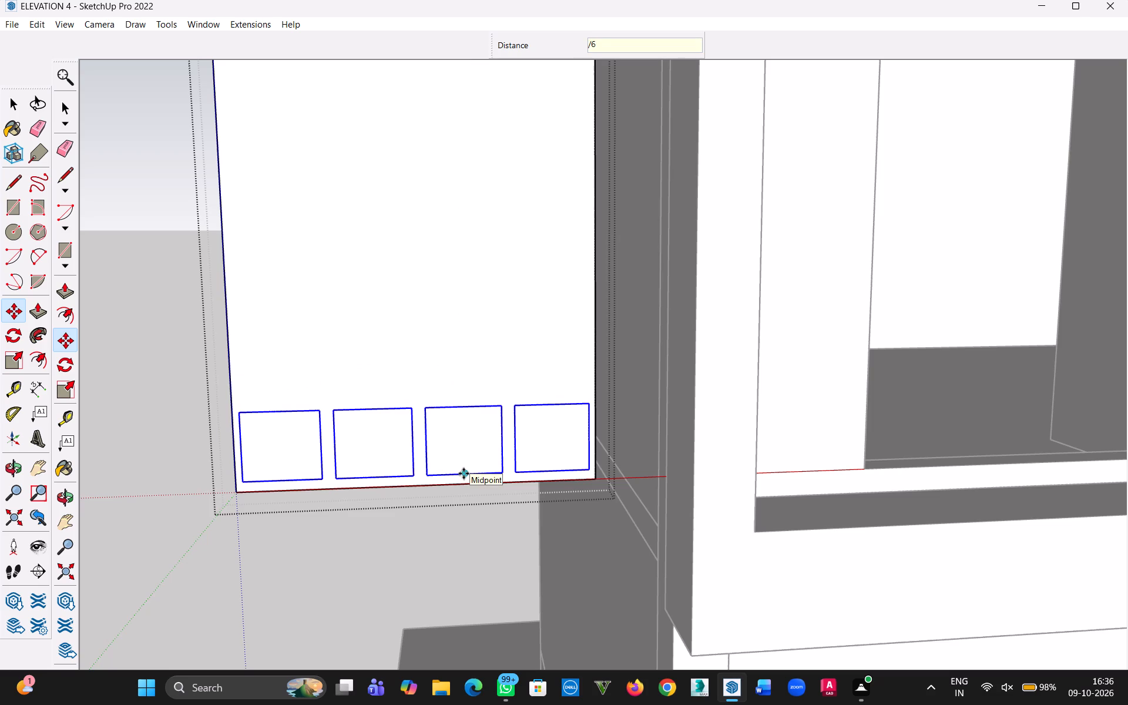
pyautogui.press('BackSpace')
pyautogui.press('7')
pyautogui.press('Return')
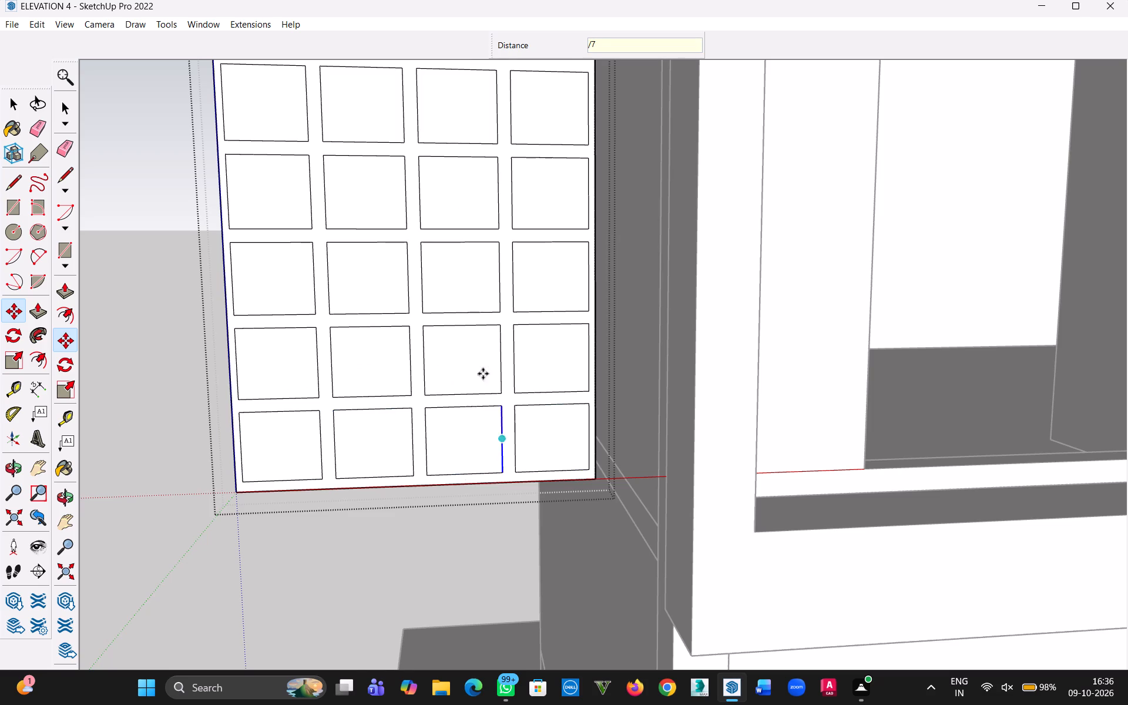
pyautogui.scroll(-9, 468, 359)
pyautogui.click(19, 109)
pyautogui.click(234, 173)
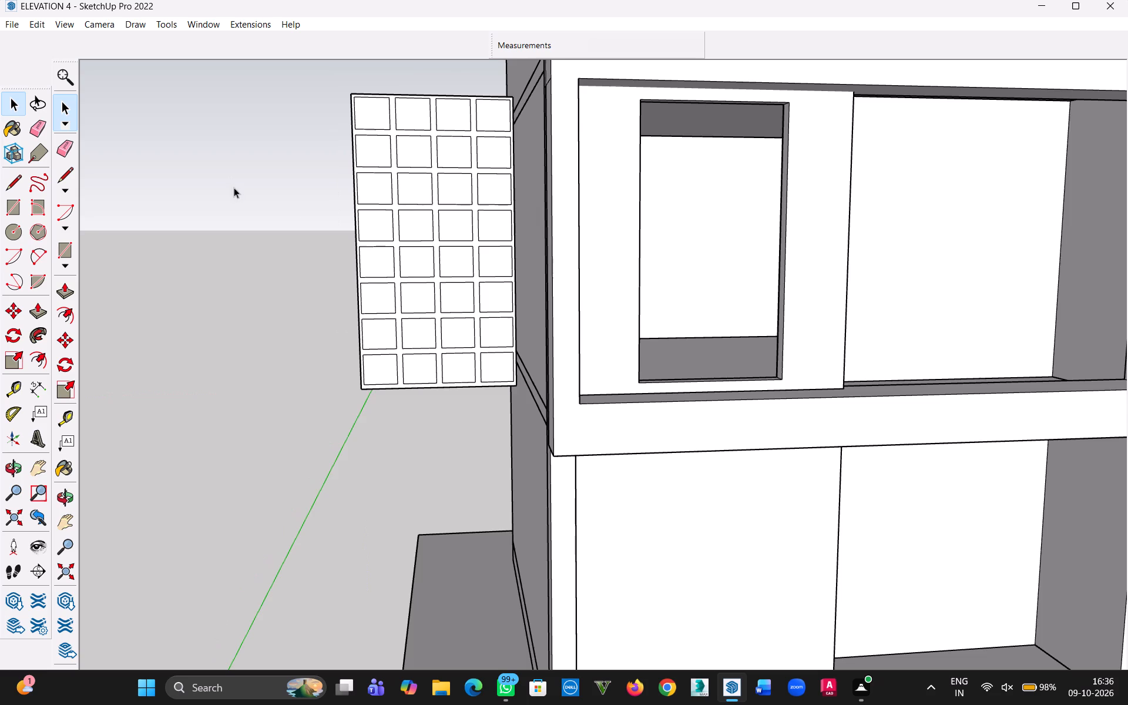
# Open the panel group for editing and delete the four square faces in the top row to make openings.
pyautogui.moveTo(407, 230); pyautogui.dragTo(459, 342, button='middle')
pyautogui.scroll(8, 445, 285)
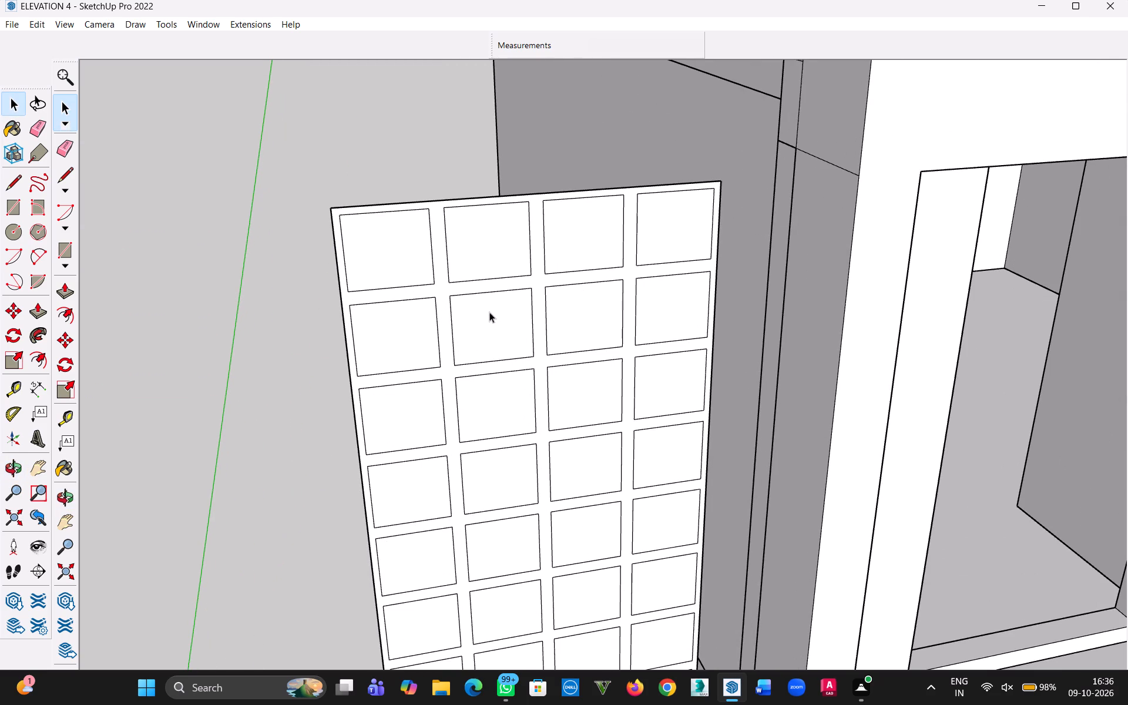
pyautogui.scroll(4, 467, 275)
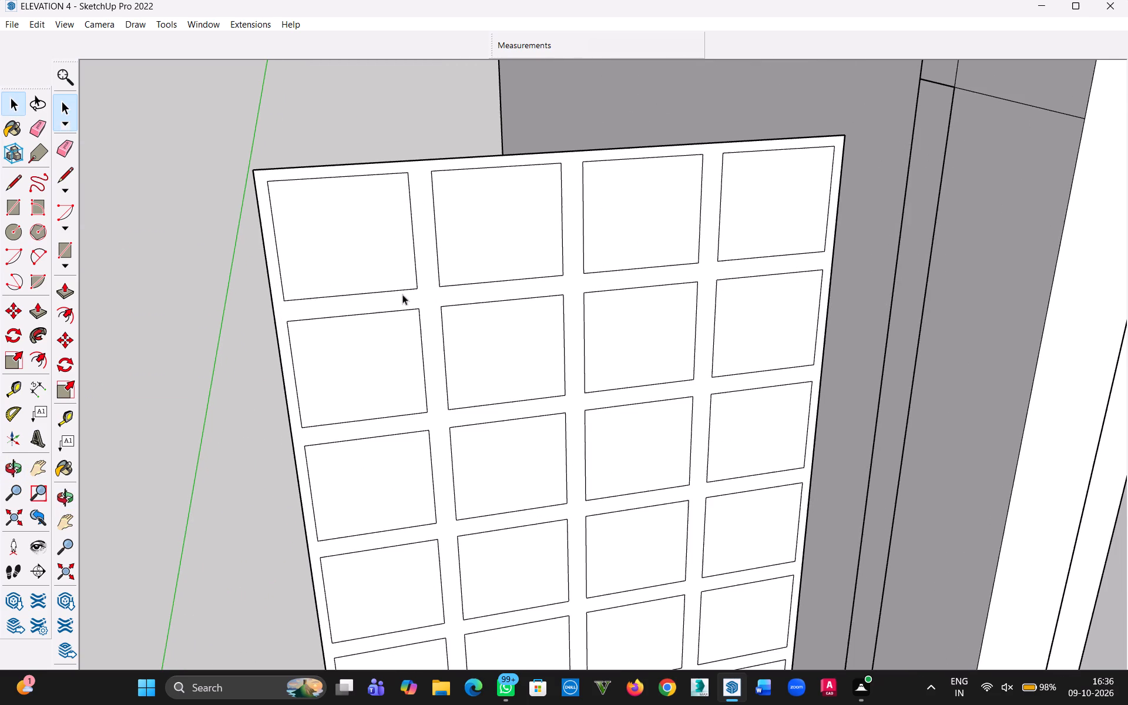
pyautogui.scroll(-3, 356, 287)
pyautogui.click(337, 260)
pyautogui.doubleClick(341, 264)
pyautogui.click(348, 255)
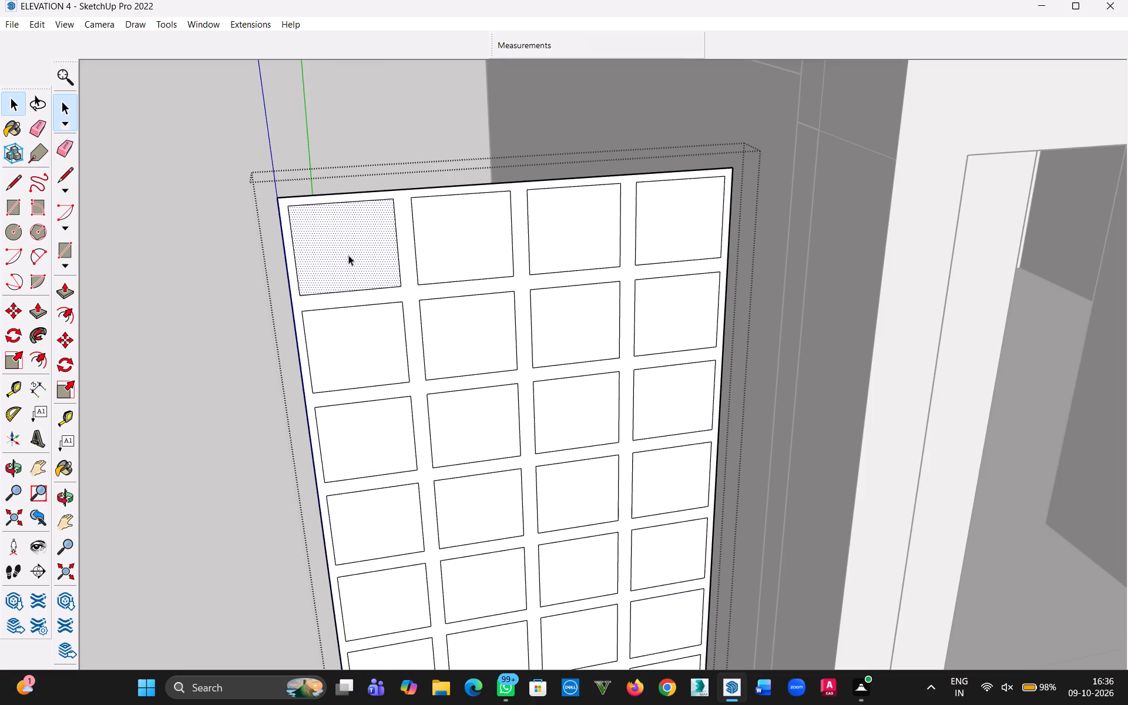
pyautogui.scroll(-1, 351, 258)
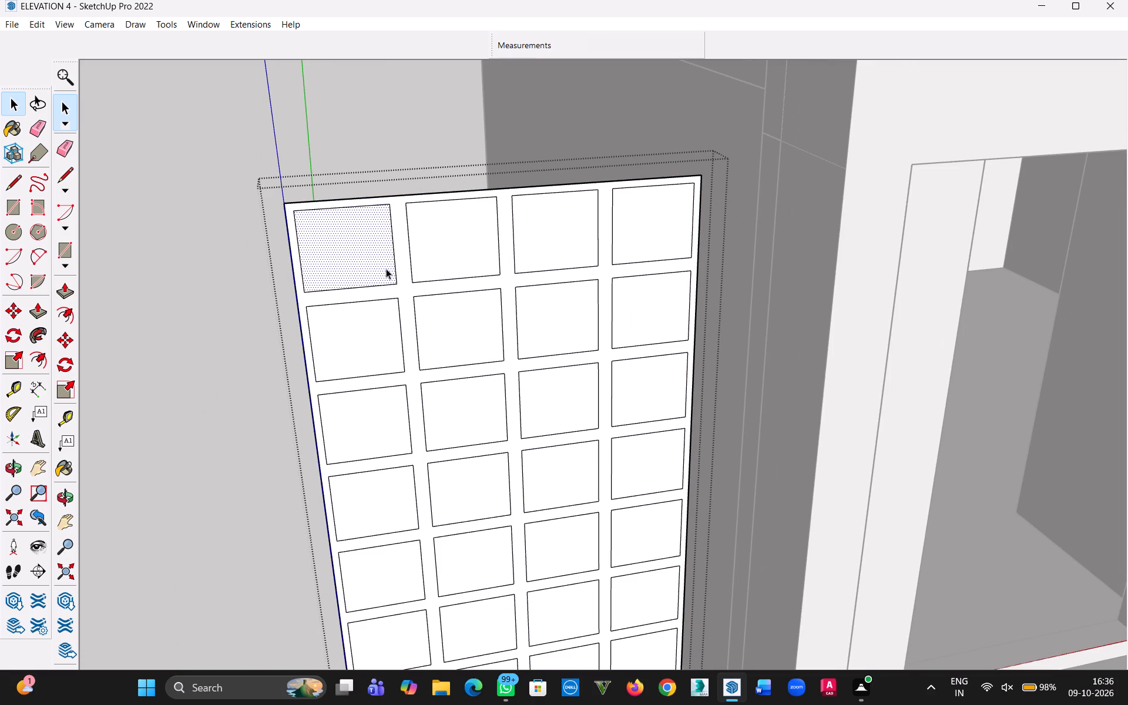
pyautogui.press('p')
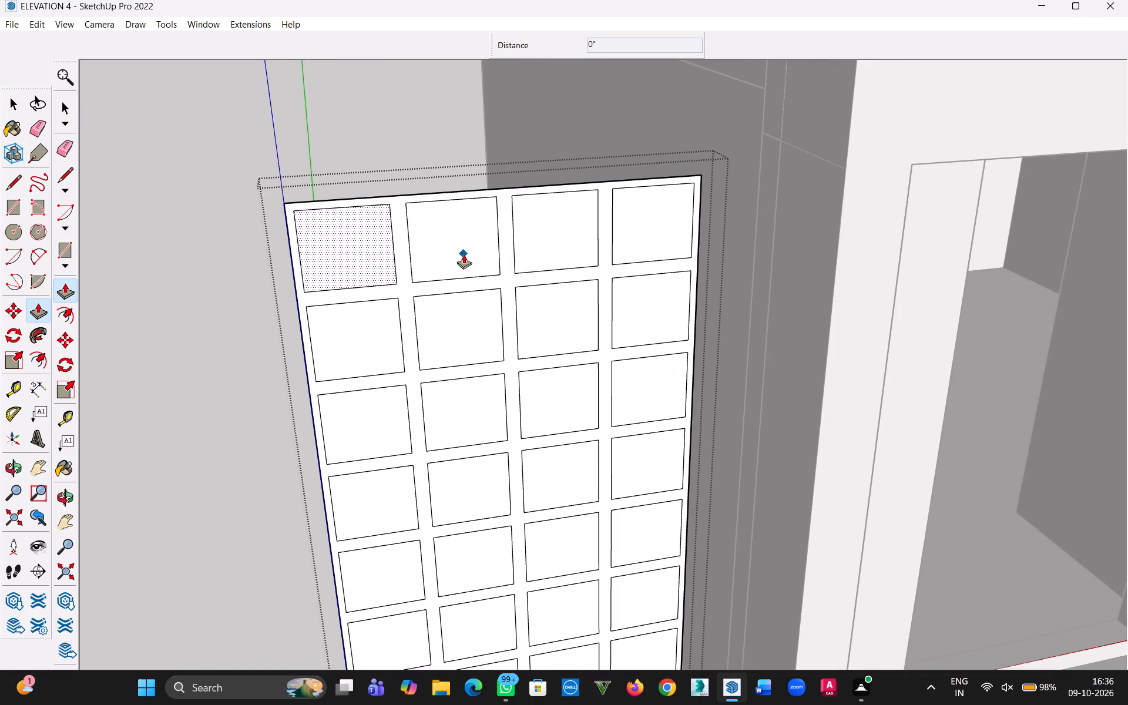
pyautogui.press('Delete')
pyautogui.click(454, 241)
pyautogui.press('Delete')
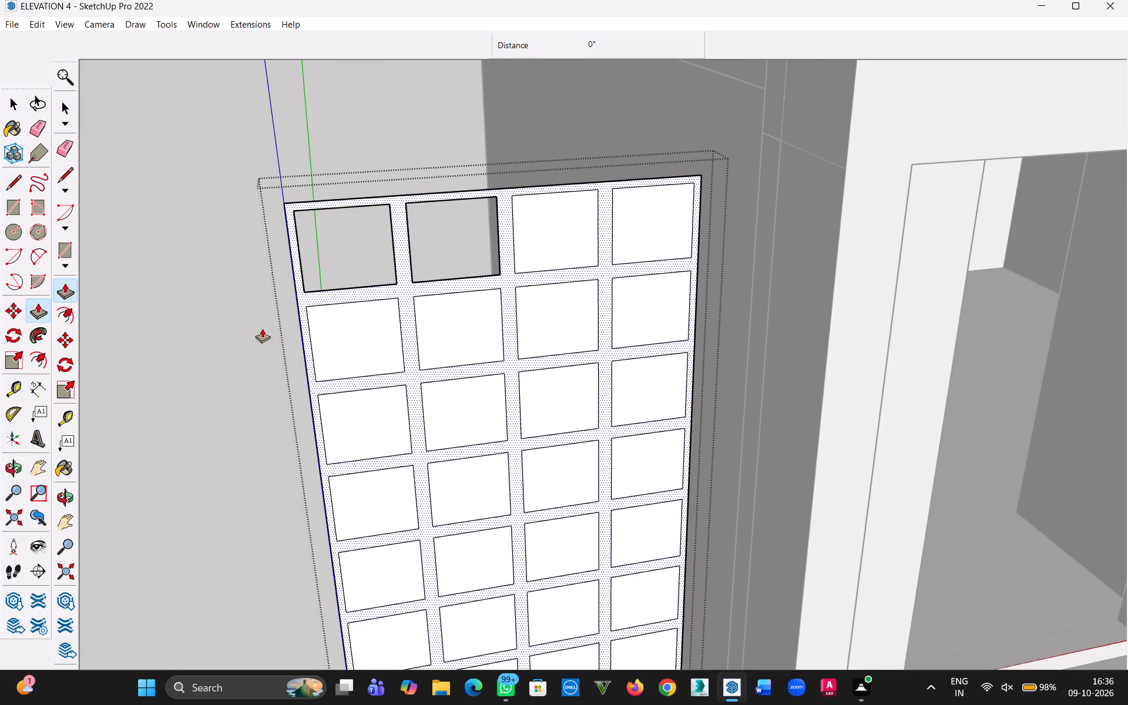
pyautogui.click(9, 109)
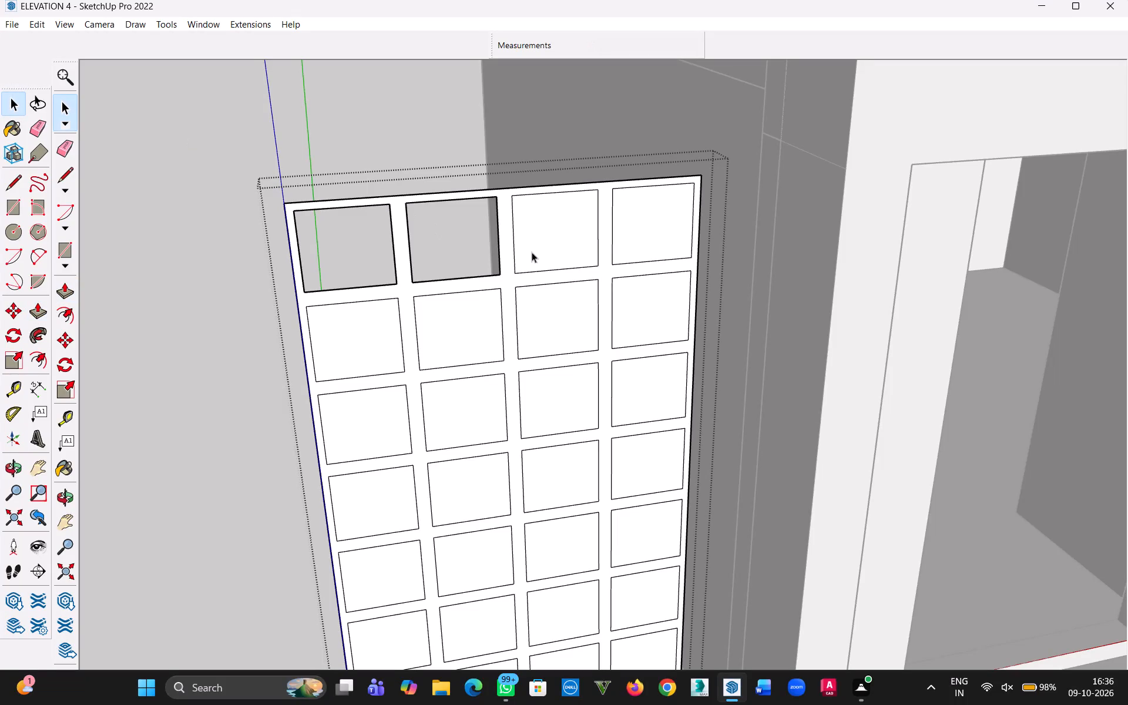
pyautogui.click(537, 252)
pyautogui.press('Delete')
pyautogui.click(642, 236)
pyautogui.press('Delete')
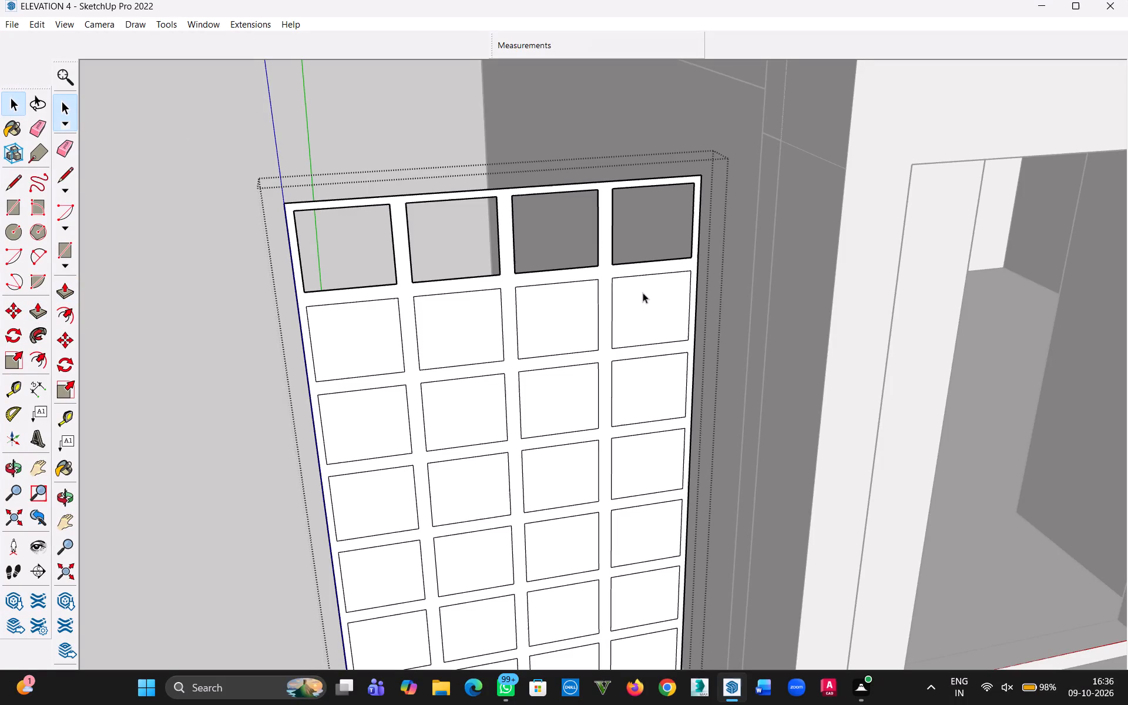
# Delete the four square faces in the panel's second row.
pyautogui.click(646, 303)
pyautogui.press('Delete')
pyautogui.click(581, 315)
pyautogui.press('Delete')
pyautogui.click(417, 321)
pyautogui.click(468, 339)
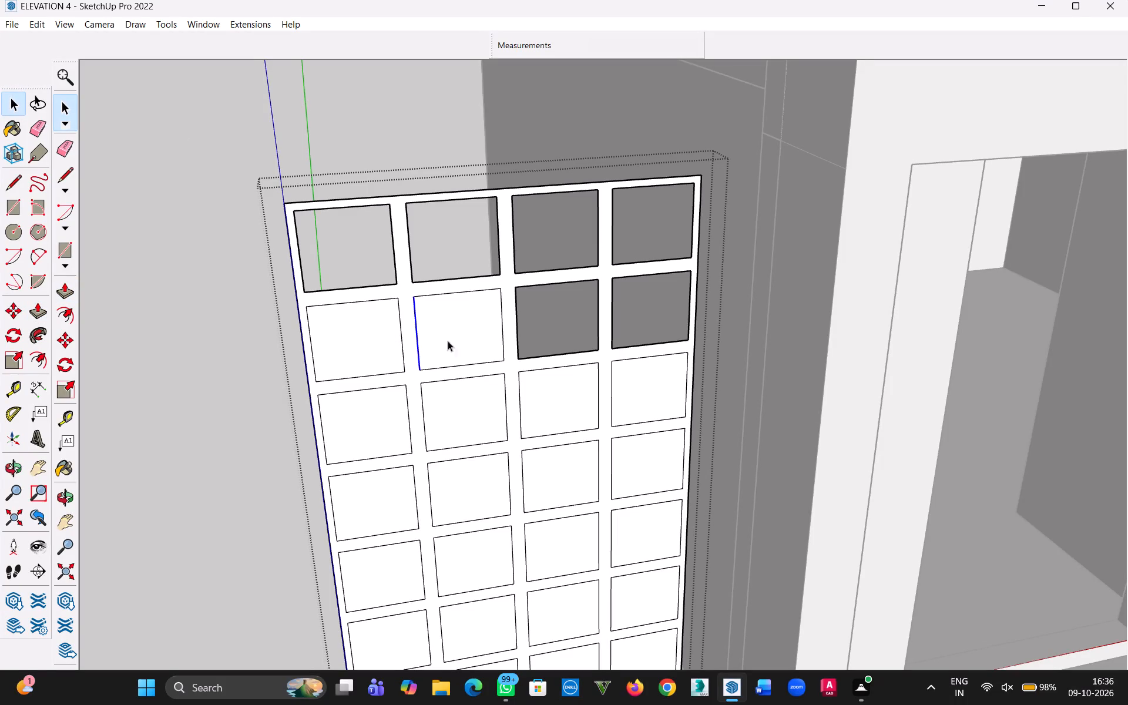
pyautogui.press('Delete')
pyautogui.click(379, 344)
pyautogui.press('Delete')
# Delete the four square faces in the panel's third row and the first square face of the fourth row.
pyautogui.click(370, 411)
pyautogui.click(461, 417)
pyautogui.press('Delete')
pyautogui.click(569, 405)
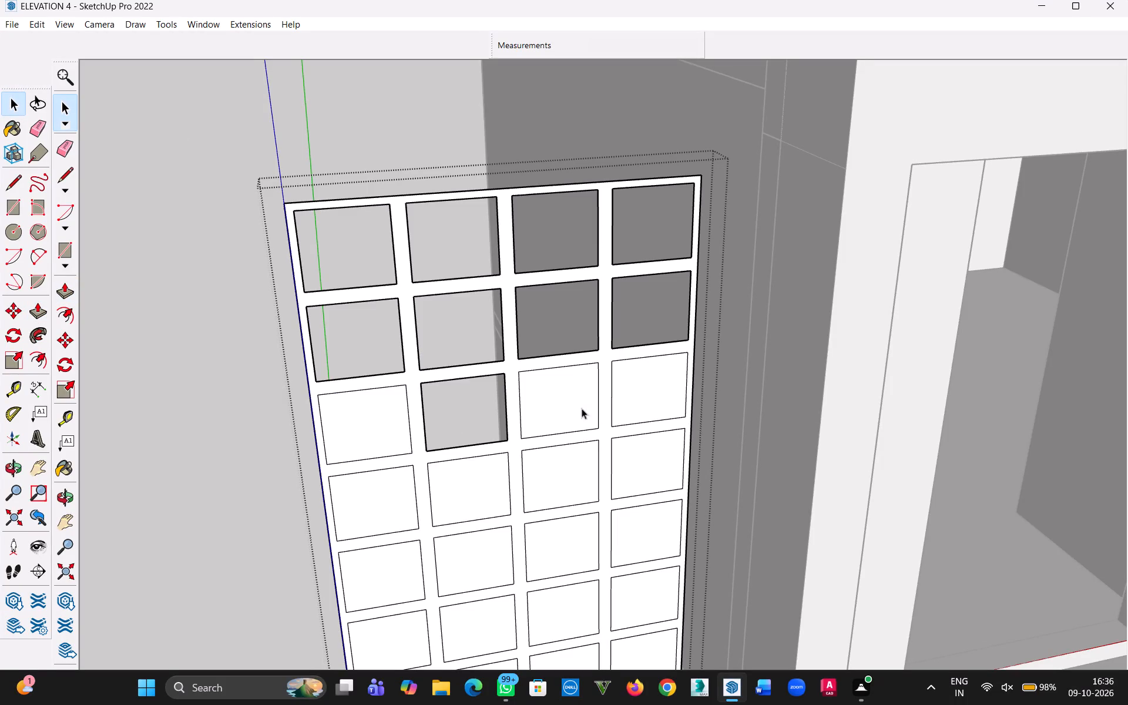
pyautogui.press('Delete')
pyautogui.click(643, 412)
pyautogui.click(377, 424)
pyautogui.press('Delete')
pyautogui.click(388, 489)
pyautogui.press('Delete')
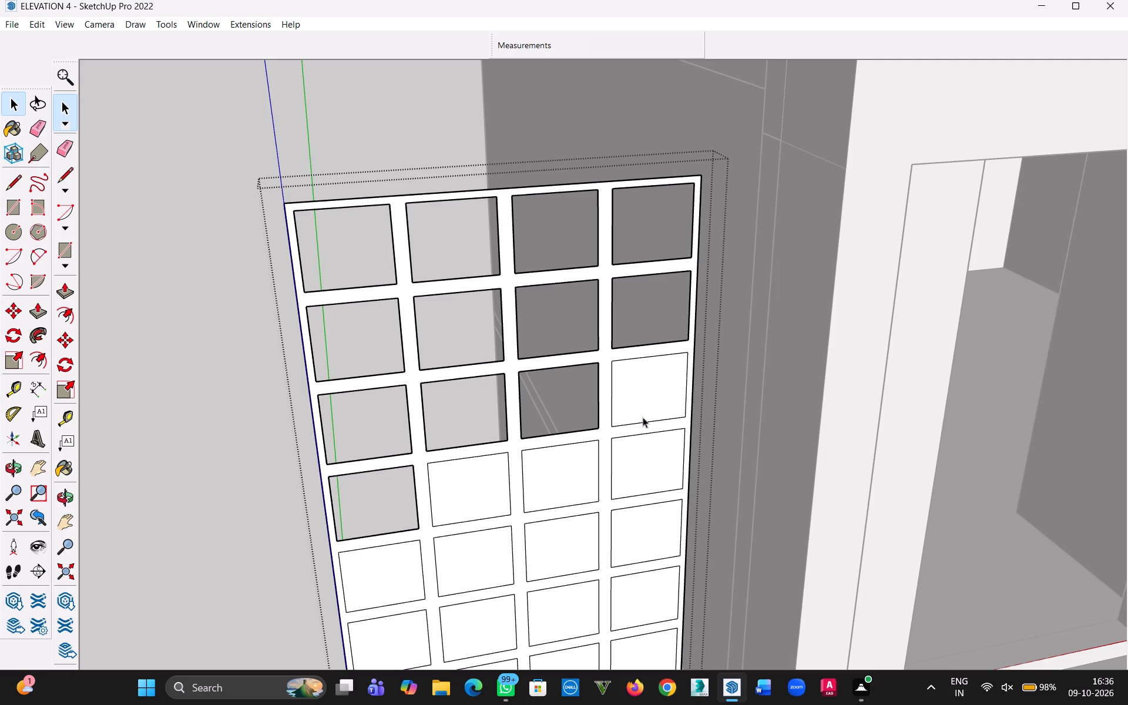
pyautogui.click(665, 384)
pyautogui.press('Delete')
# Delete the remaining three square faces in the panel's fourth row.
pyautogui.click(491, 481)
pyautogui.press('Delete')
pyautogui.click(557, 484)
pyautogui.press('Delete')
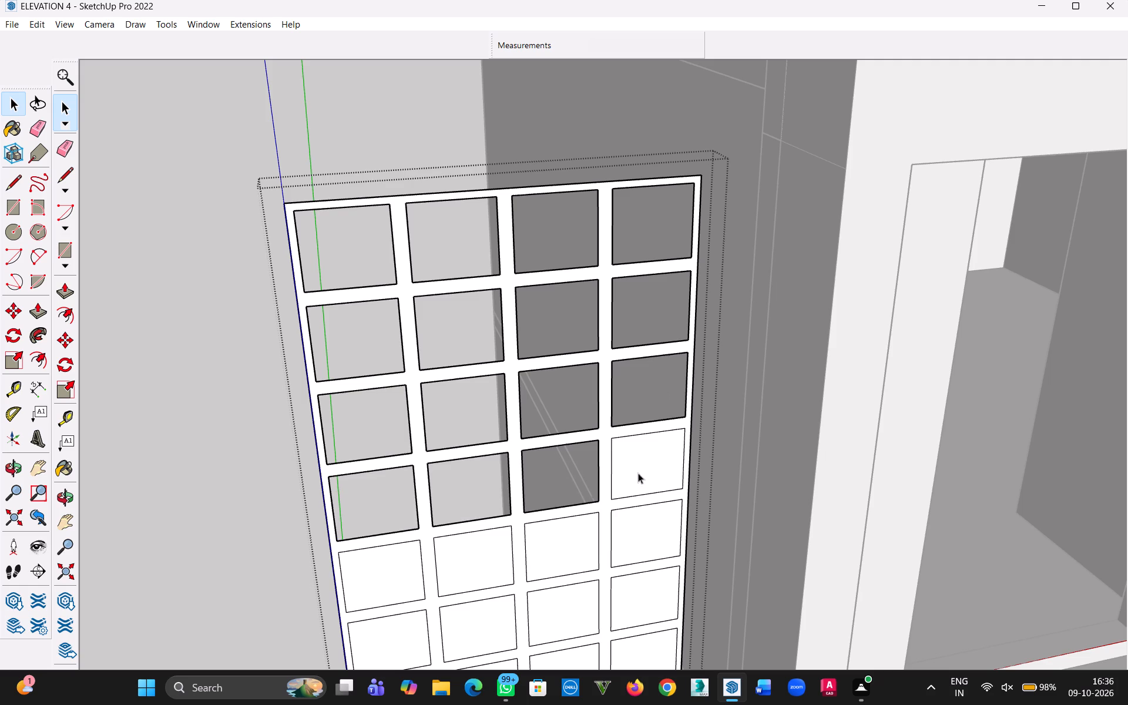
pyautogui.click(657, 470)
pyautogui.press('Delete')
# Delete the four square faces in the panel's fifth row.
pyautogui.press('h')
pyautogui.moveTo(609, 489); pyautogui.dragTo(521, 175)
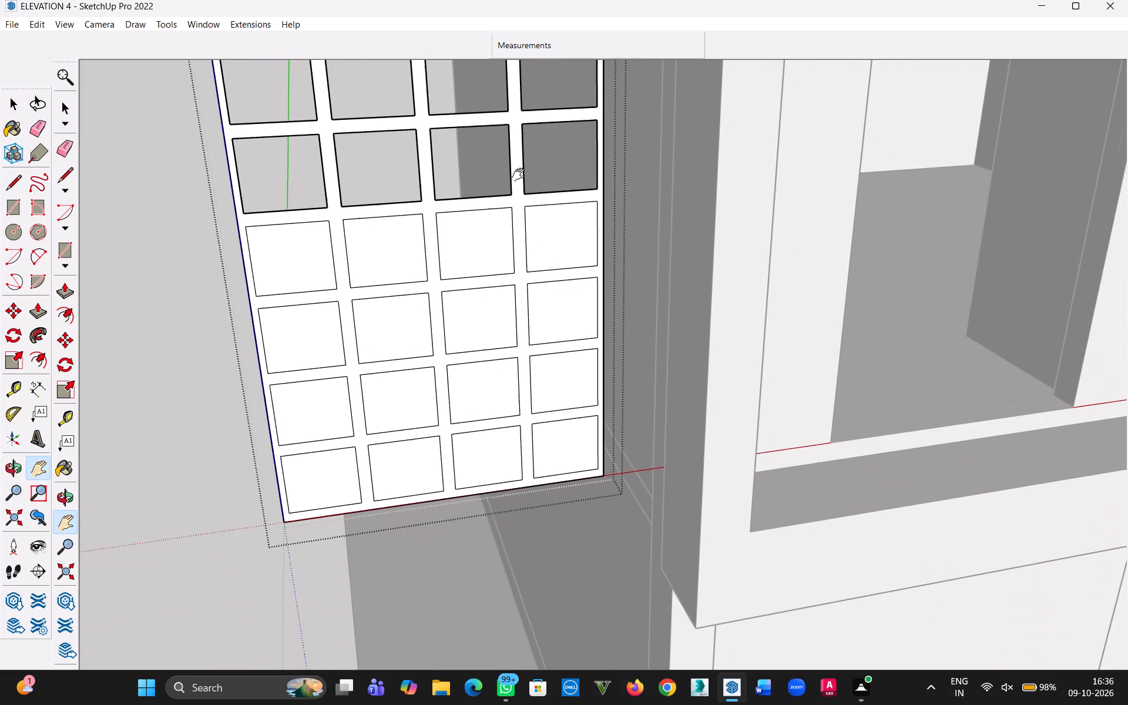
pyautogui.moveTo(521, 175); pyautogui.dragTo(521, 174)
pyautogui.press('Escape')
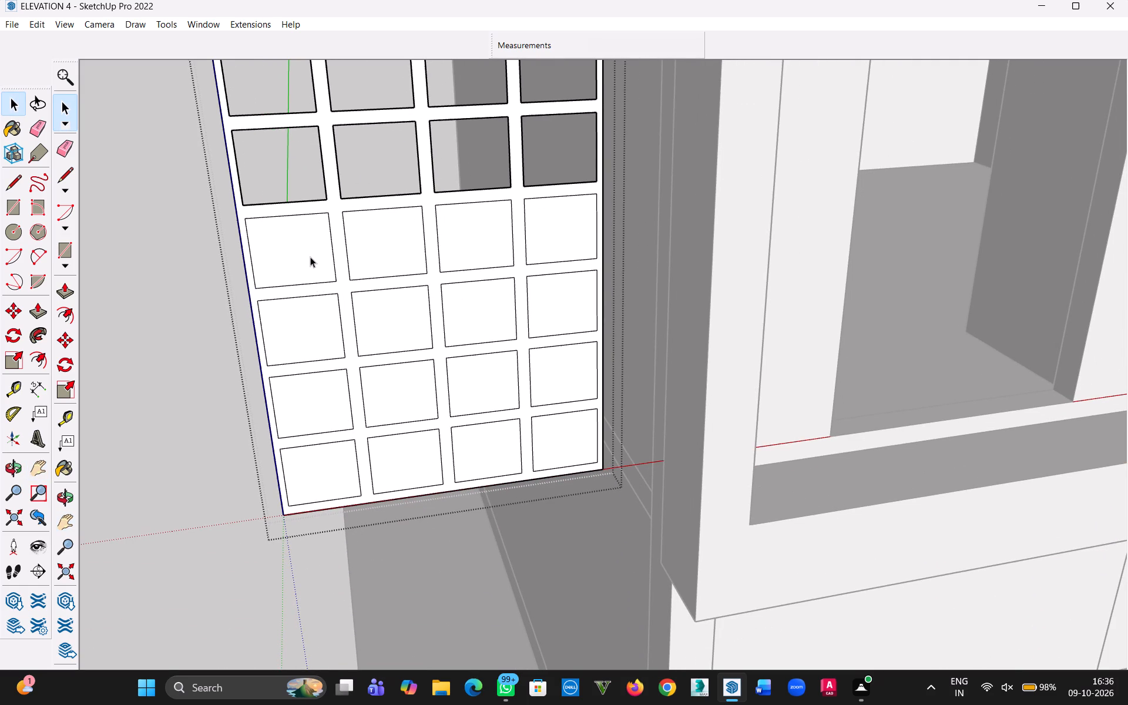
pyautogui.click(310, 257)
pyautogui.press('Delete')
pyautogui.click(366, 249)
pyautogui.press('Delete')
pyautogui.click(489, 249)
pyautogui.press('Delete')
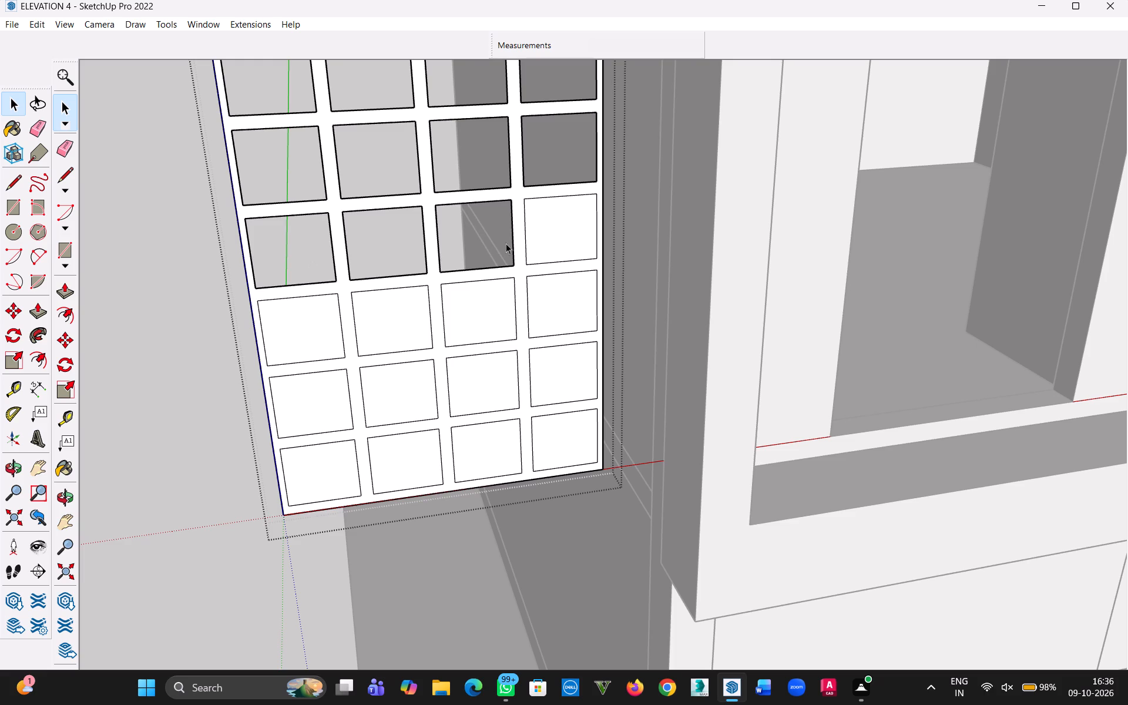
pyautogui.click(548, 232)
pyautogui.press('Delete')
# Delete the four square faces in the panel's sixth row.
pyautogui.click(546, 308)
pyautogui.press('Delete')
pyautogui.click(478, 310)
pyautogui.press('Delete')
pyautogui.click(387, 318)
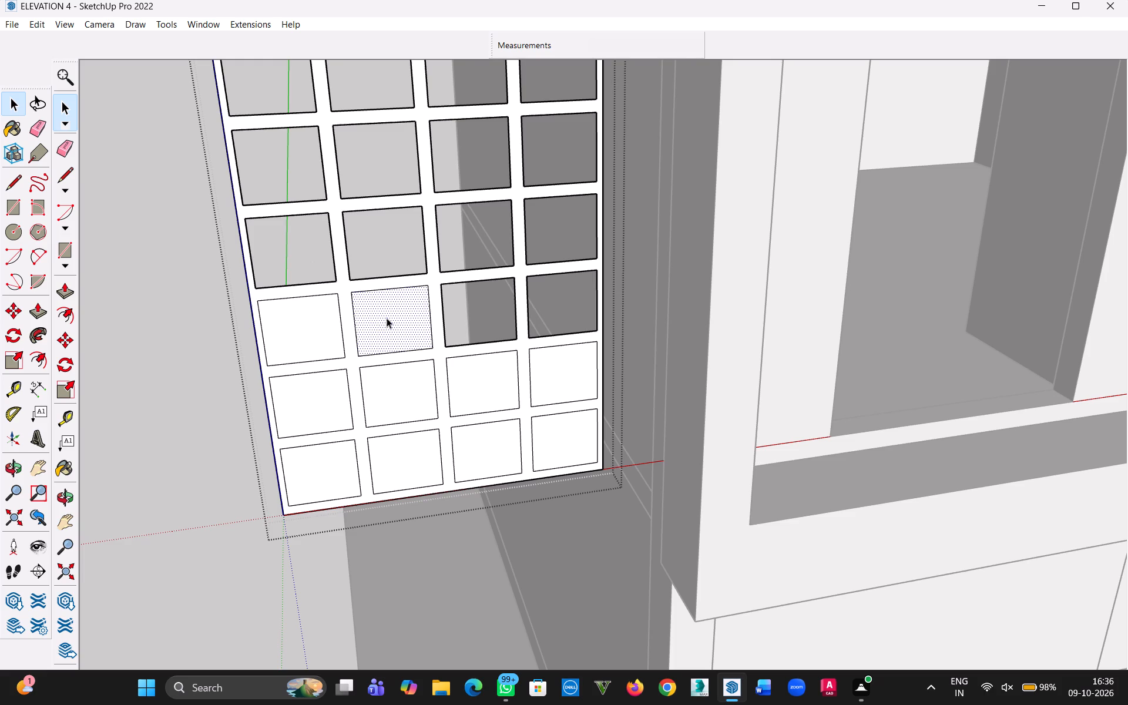
pyautogui.press('Delete')
pyautogui.click(314, 333)
pyautogui.press('Delete')
# Delete the first two square faces in each of the panel's bottom two rows.
pyautogui.click(308, 398)
pyautogui.press('Delete')
pyautogui.click(328, 473)
pyautogui.press('Delete')
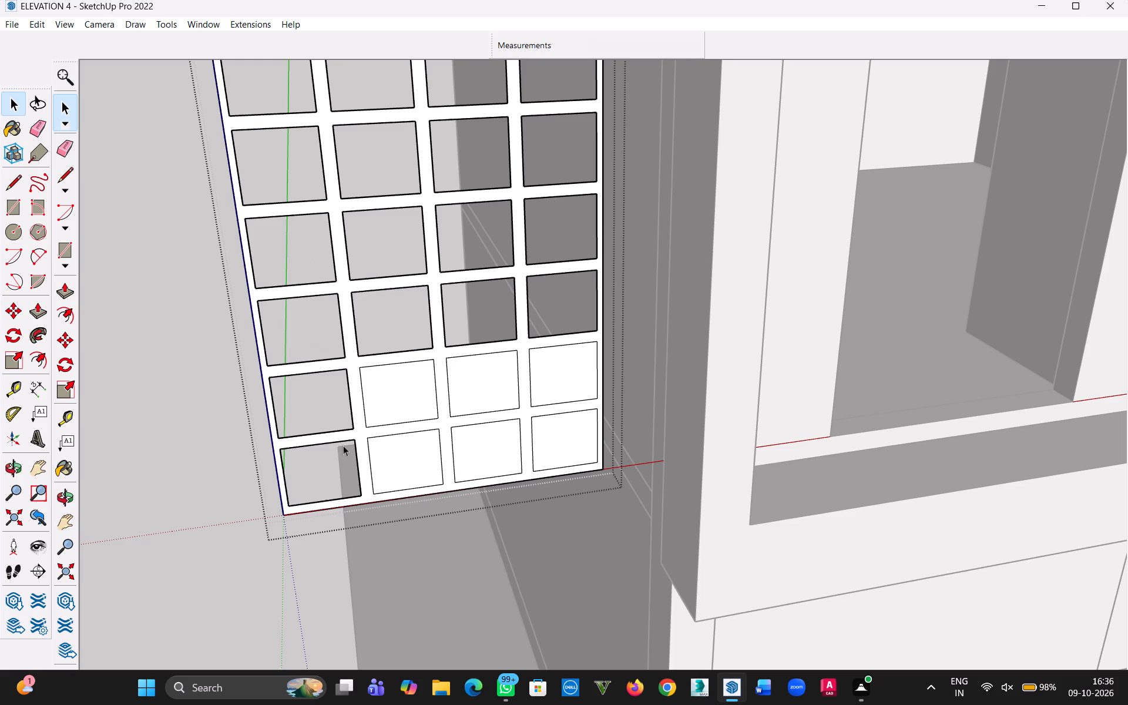
pyautogui.click(394, 390)
pyautogui.press('Delete')
pyautogui.click(407, 471)
pyautogui.press('Delete')
# Delete the last two square faces in each of the panel's bottom two rows.
pyautogui.click(481, 382)
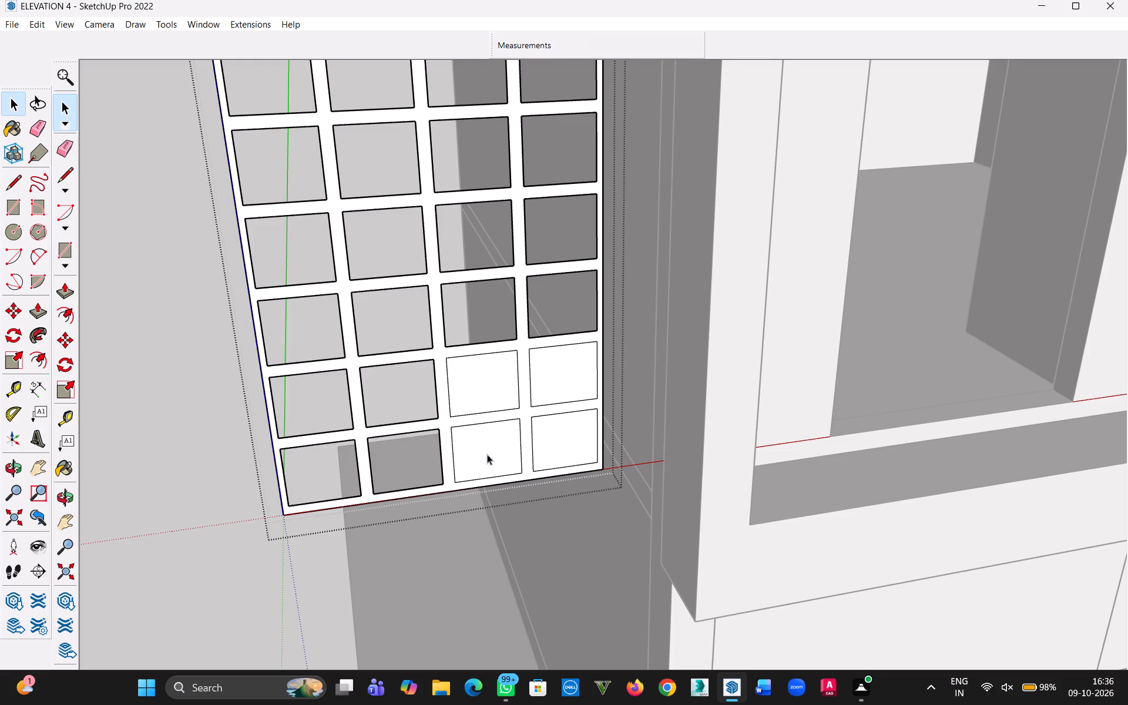
pyautogui.press('Delete')
pyautogui.click(487, 455)
pyautogui.press('Delete')
pyautogui.click(543, 389)
pyautogui.press('Delete')
pyautogui.click(559, 449)
pyautogui.press('Delete')
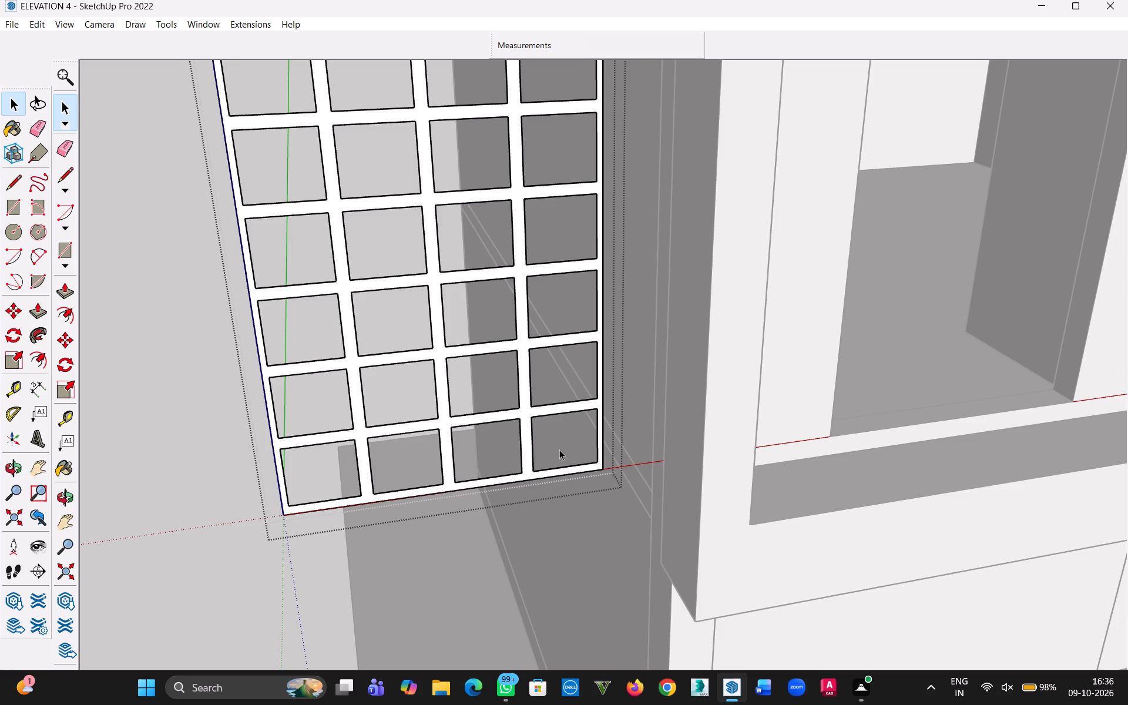
# Push/Pull the lattice face of the panel by 2" and exit the panel's group.
pyautogui.scroll(-10, 469, 381)
pyautogui.moveTo(427, 274); pyautogui.dragTo(531, 384, button='middle')
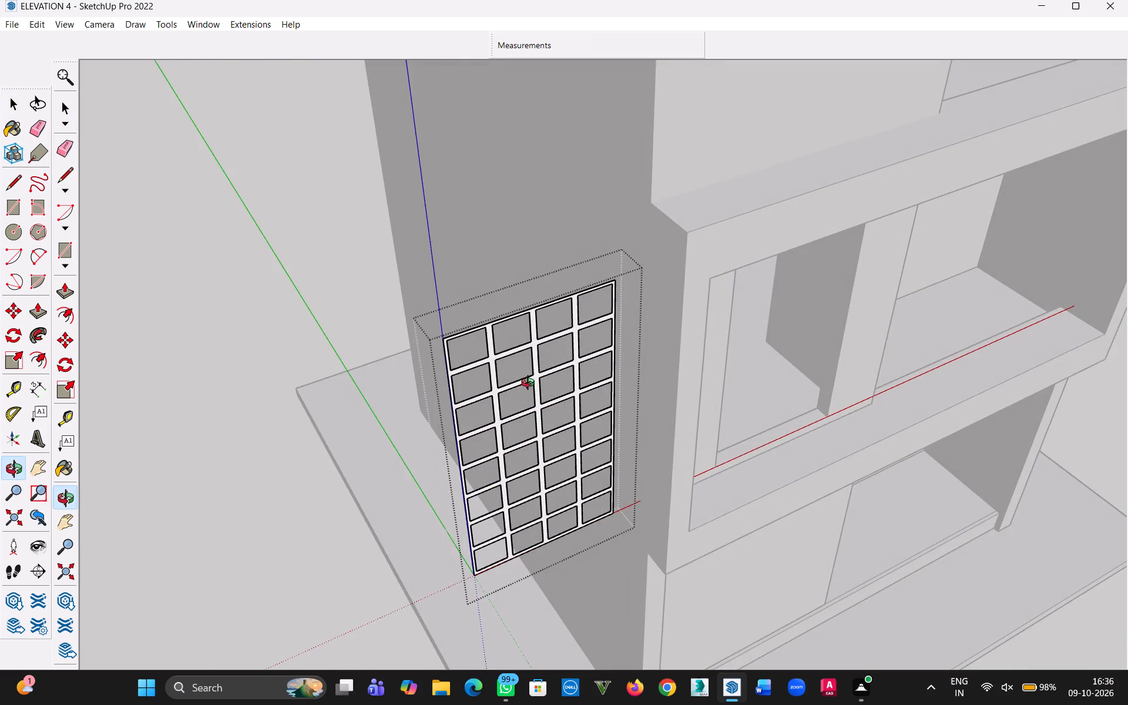
pyautogui.moveTo(531, 384); pyautogui.dragTo(466, 322, button='middle')
pyautogui.scroll(9, 388, 304)
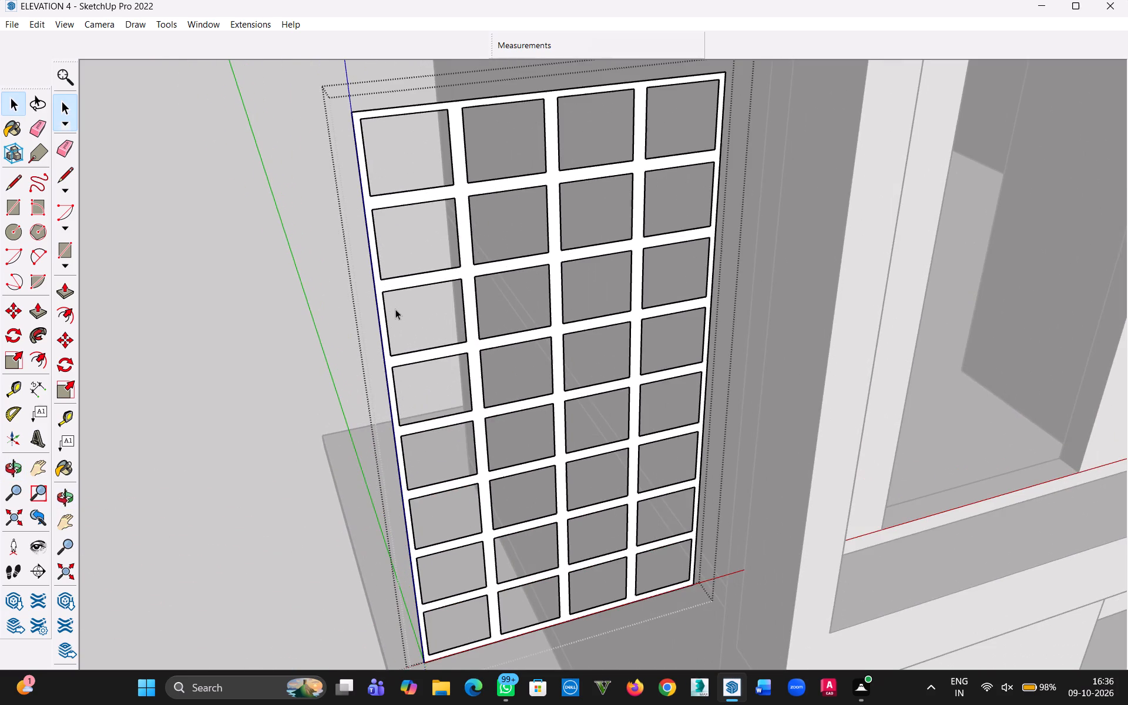
pyautogui.scroll(-9, 399, 308)
pyautogui.moveTo(482, 328); pyautogui.dragTo(360, 338, button='middle')
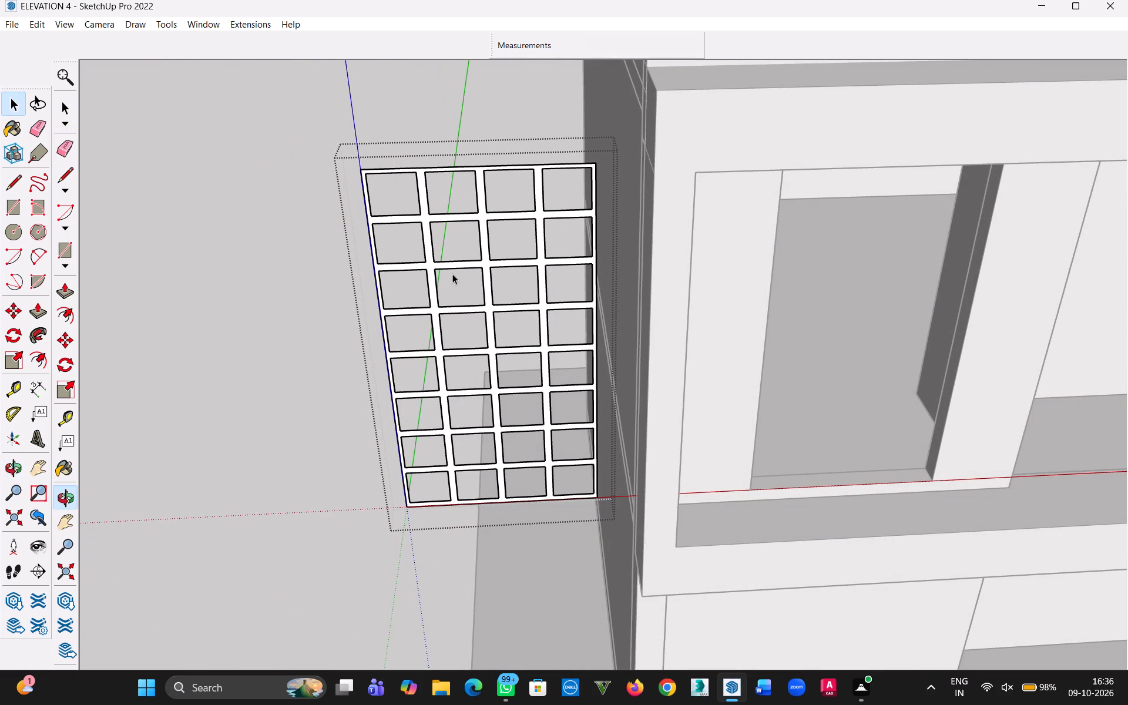
pyautogui.press('p')
pyautogui.click(423, 211)
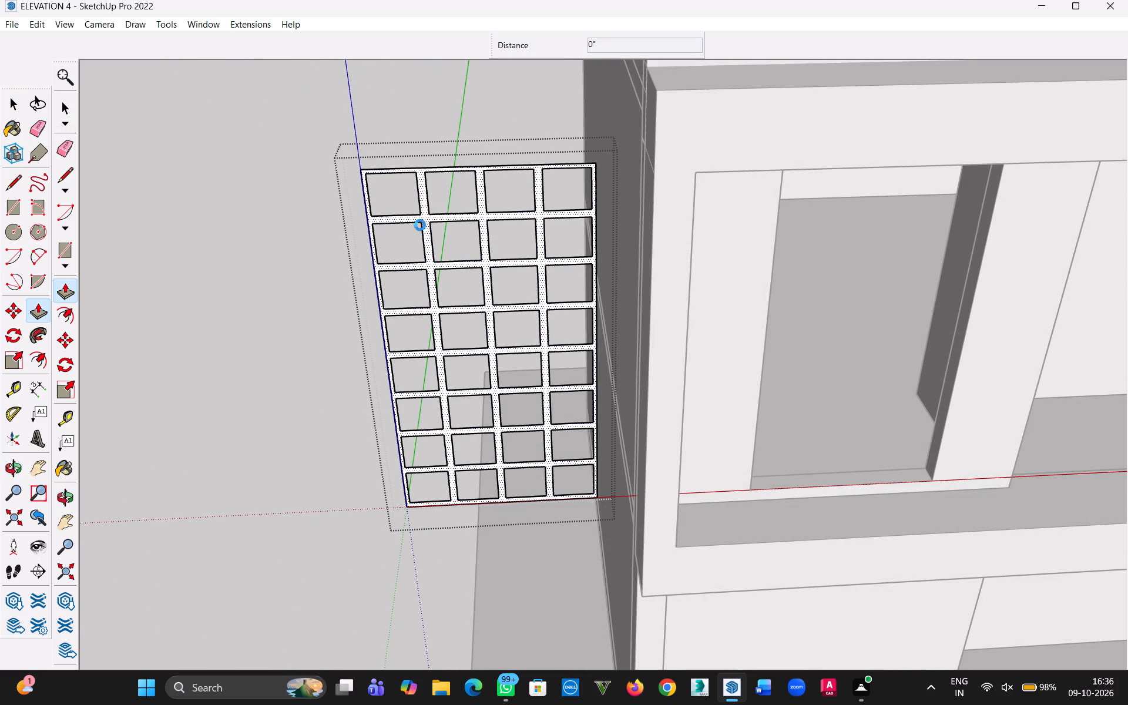
pyautogui.write('2"')
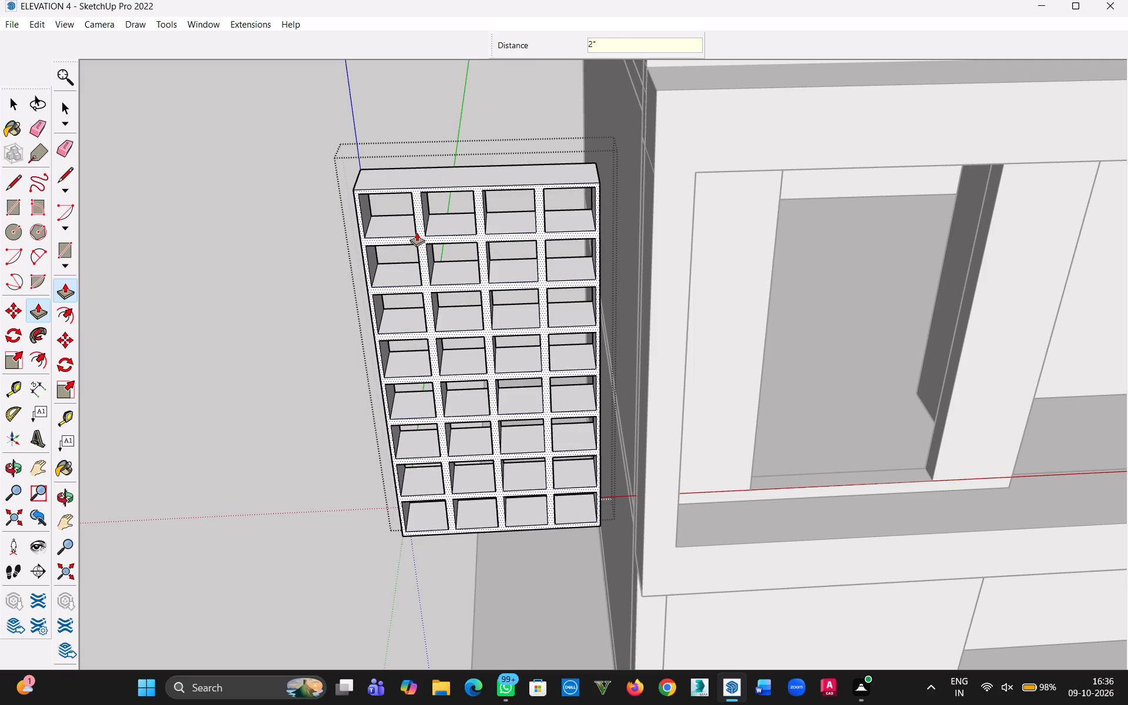
pyautogui.press('Return')
pyautogui.click(18, 107)
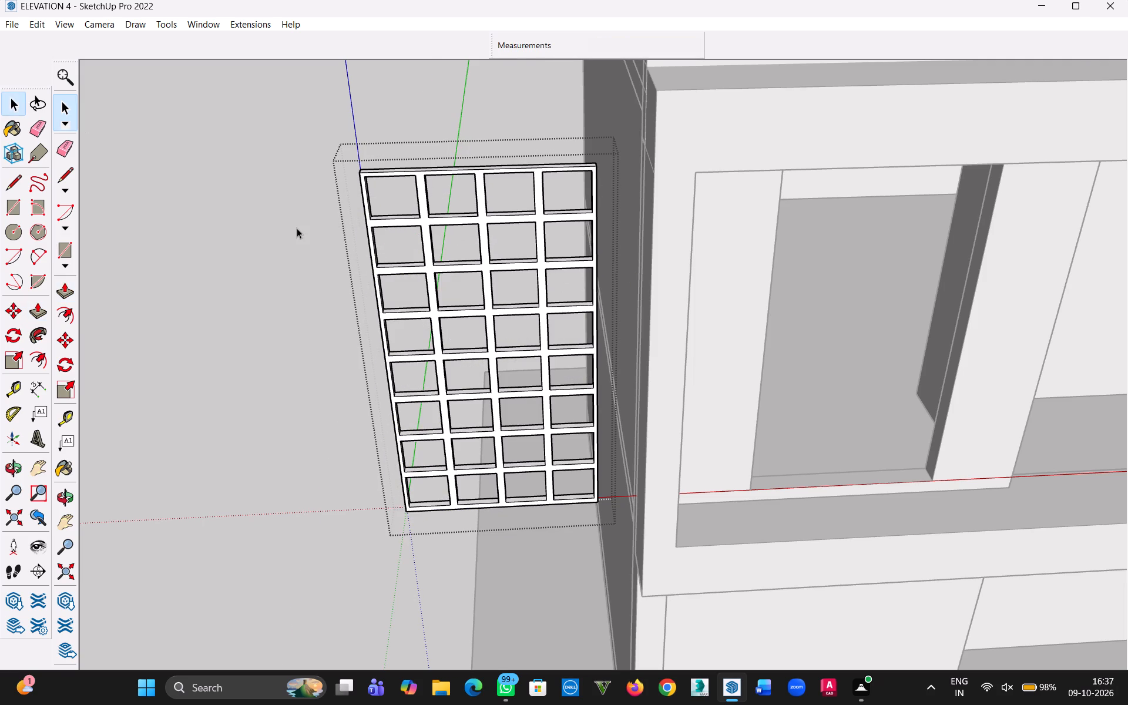
pyautogui.click(297, 228)
pyautogui.moveTo(327, 286); pyautogui.dragTo(414, 321, button='middle')
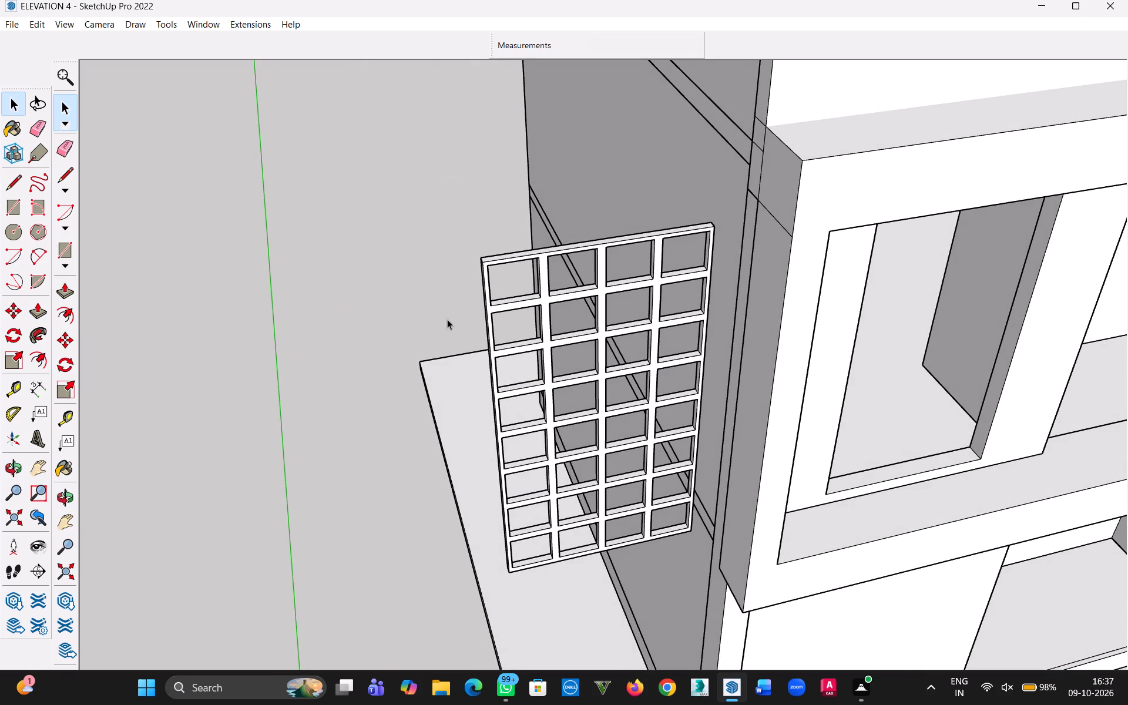
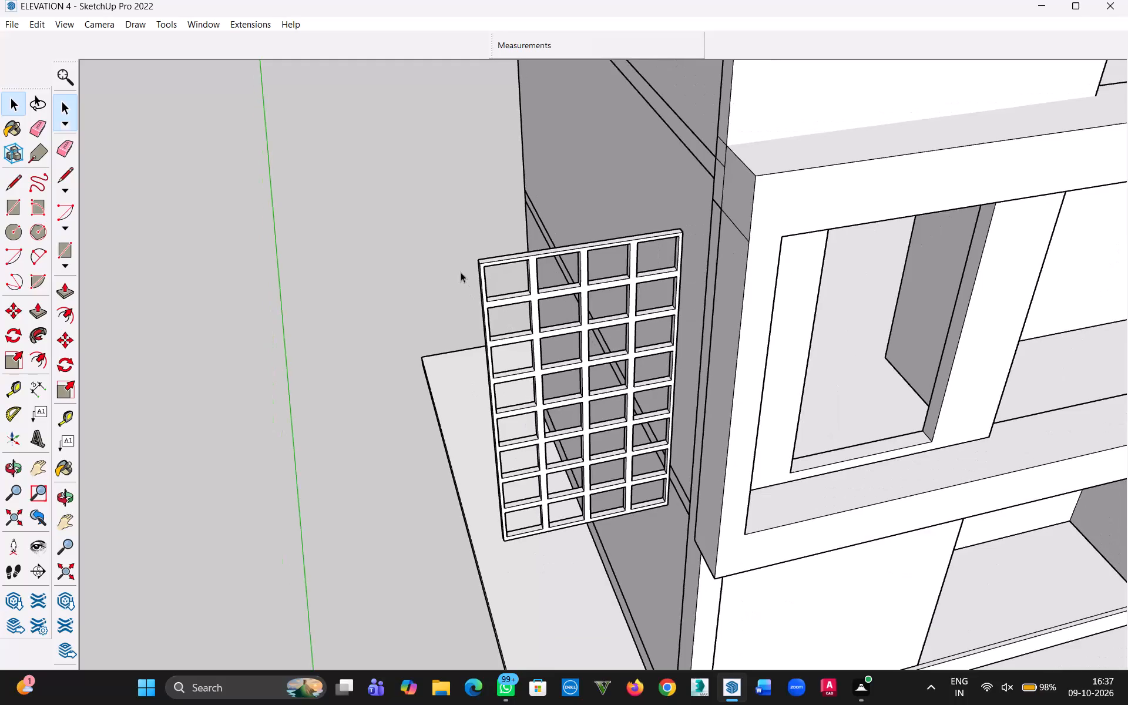
# Inspect the extruded lattice panel from several angles beside the upper-floor opening, checking its thickness and its grid of square openings.
pyautogui.moveTo(476, 274); pyautogui.dragTo(365, 354, button='middle')
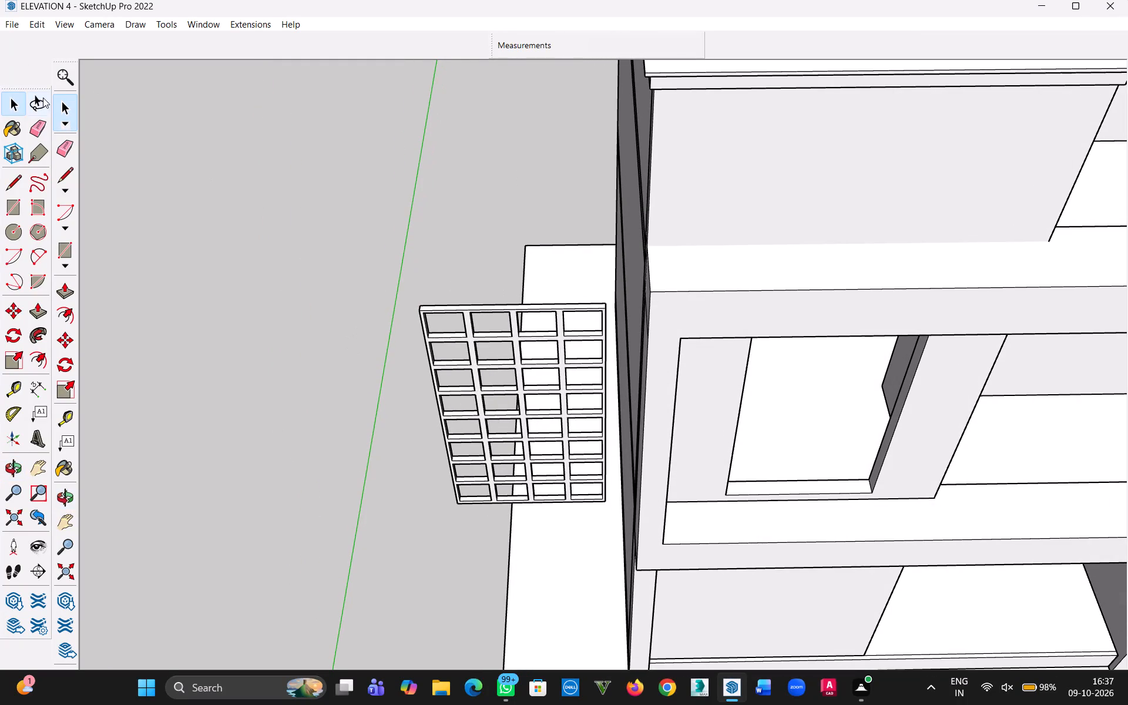
pyautogui.click(16, 106)
pyautogui.click(277, 169)
pyautogui.click(521, 361)
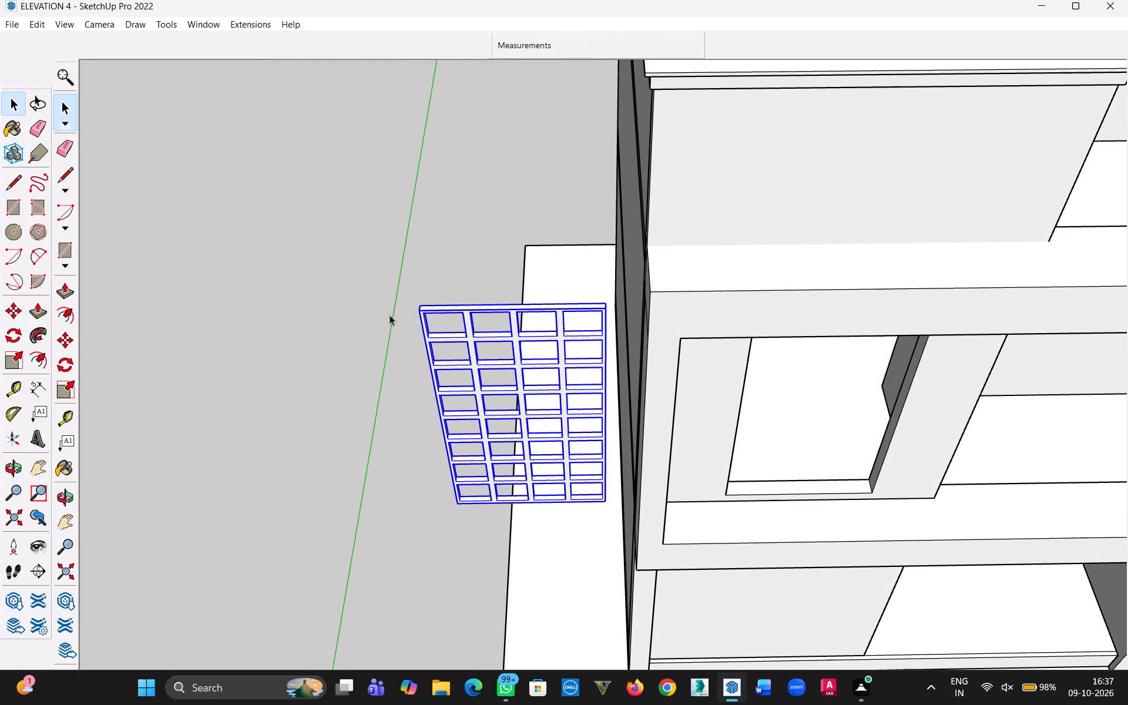
pyautogui.scroll(4, 494, 362)
pyautogui.moveTo(532, 388); pyautogui.dragTo(560, 250, button='middle')
pyautogui.scroll(-4, 547, 300)
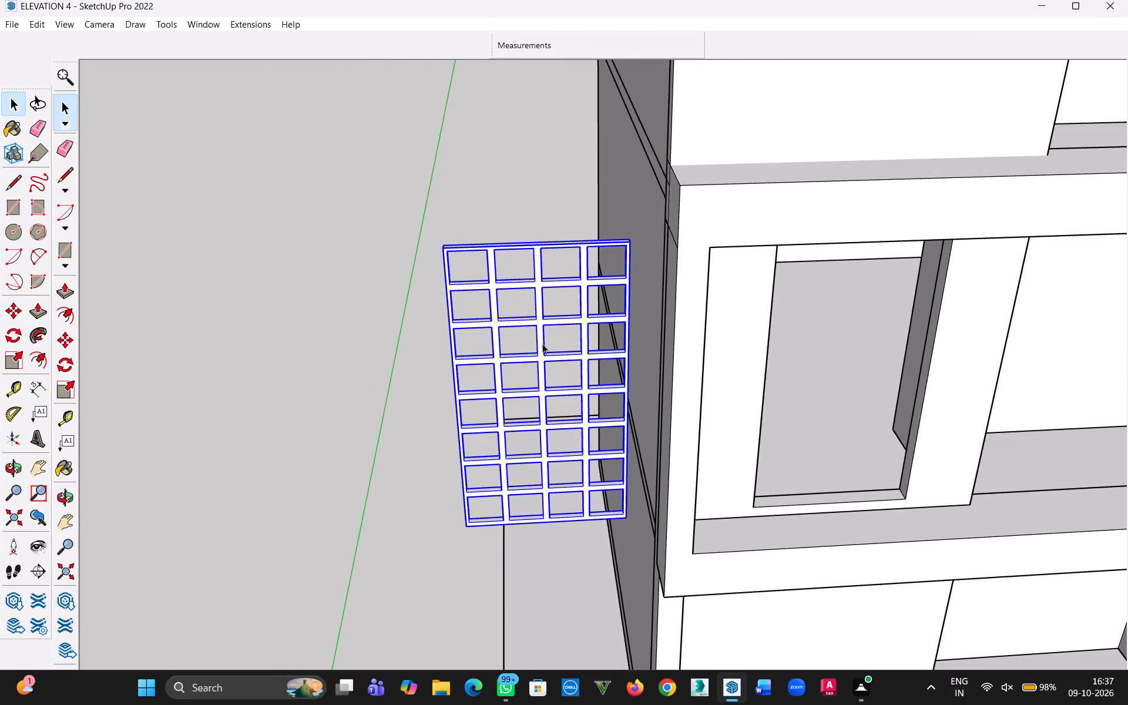
pyautogui.moveTo(537, 350); pyautogui.dragTo(419, 273, button='middle')
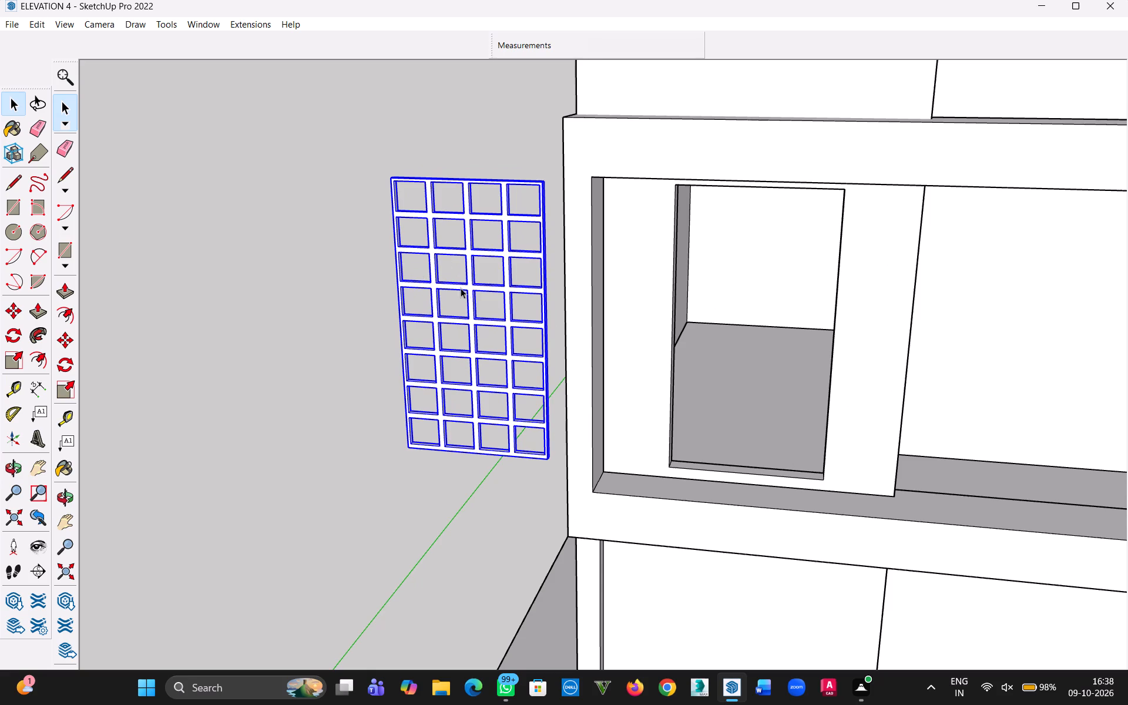
pyautogui.click(360, 311)
pyautogui.moveTo(381, 275); pyautogui.dragTo(469, 335, button='middle')
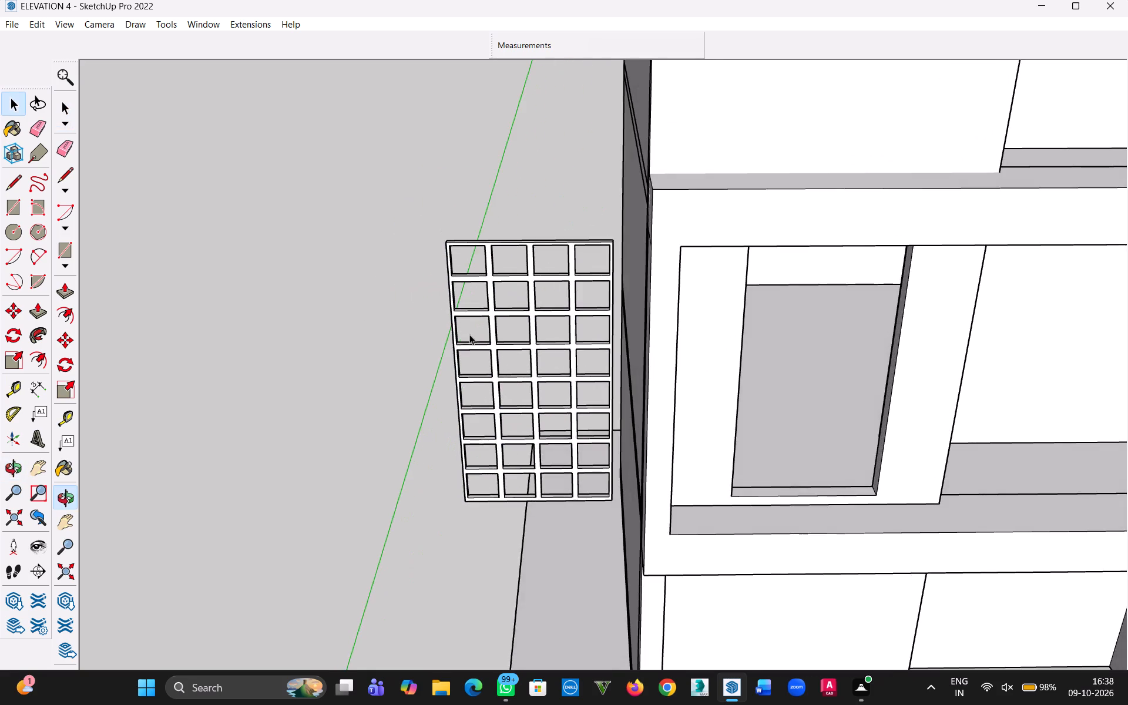
pyautogui.scroll(9, 501, 278)
pyautogui.scroll(-4, 489, 280)
pyautogui.moveTo(479, 290); pyautogui.dragTo(479, 239, button='middle')
pyautogui.scroll(-5, 484, 268)
pyautogui.moveTo(536, 344); pyautogui.dragTo(493, 288, button='middle')
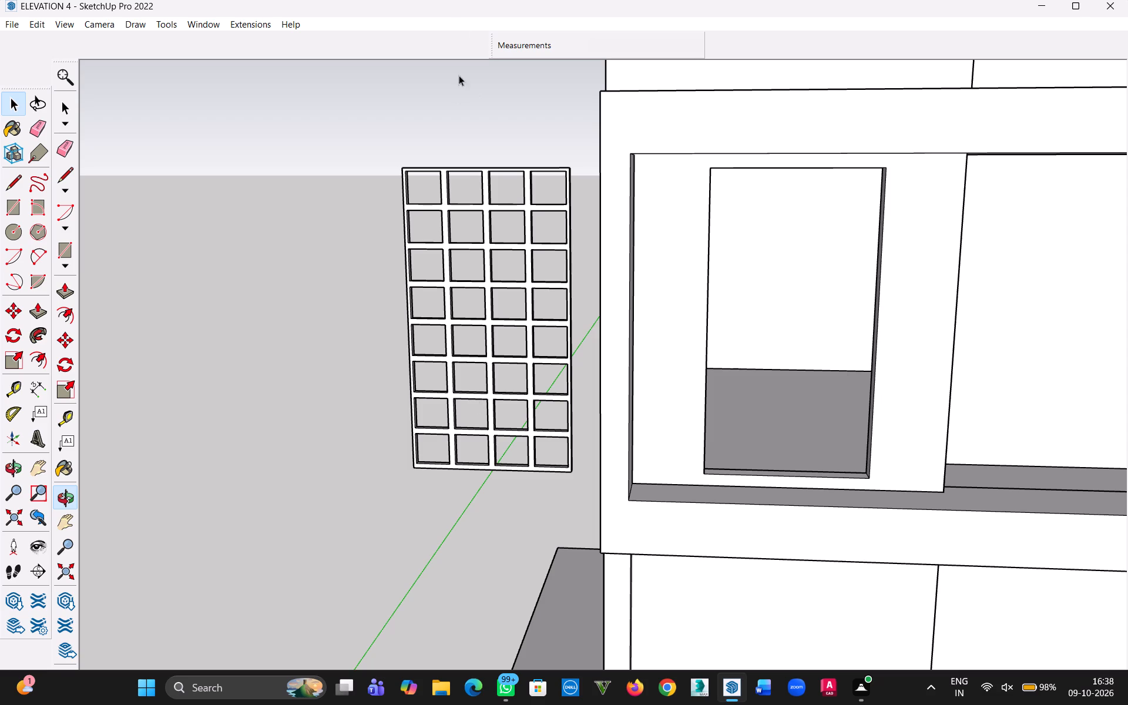
pyautogui.click(475, 174)
pyautogui.click(484, 187)
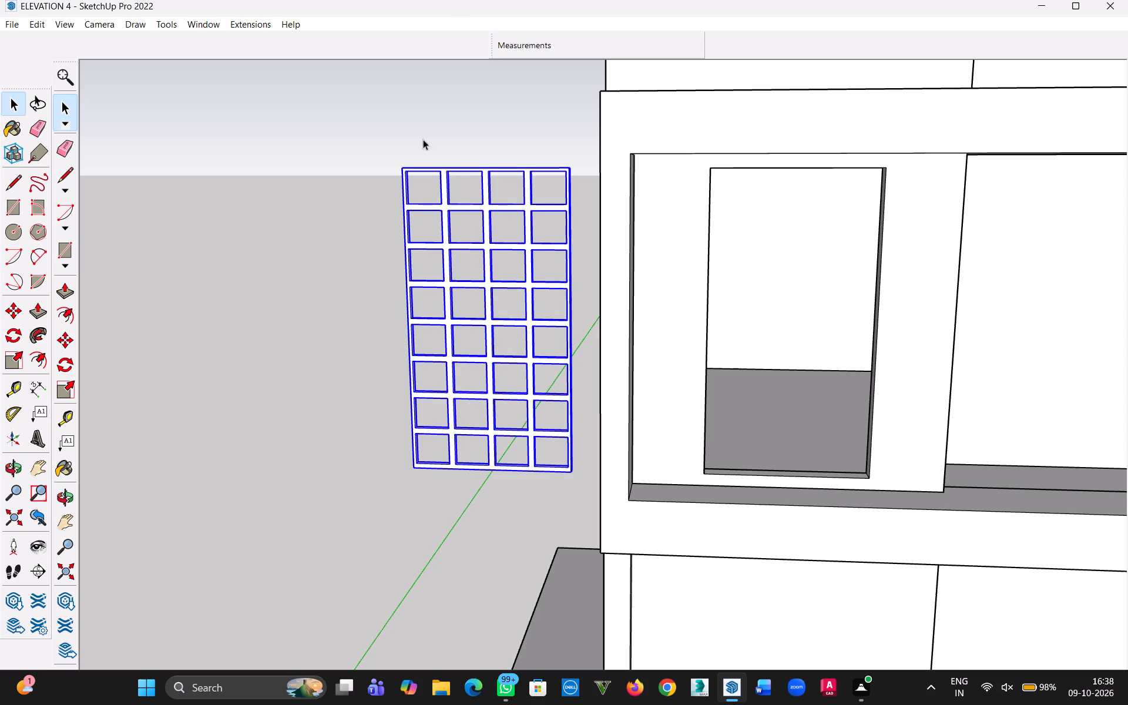
pyautogui.moveTo(422, 139); pyautogui.dragTo(450, 187, button='middle')
pyautogui.scroll(2, 555, 349)
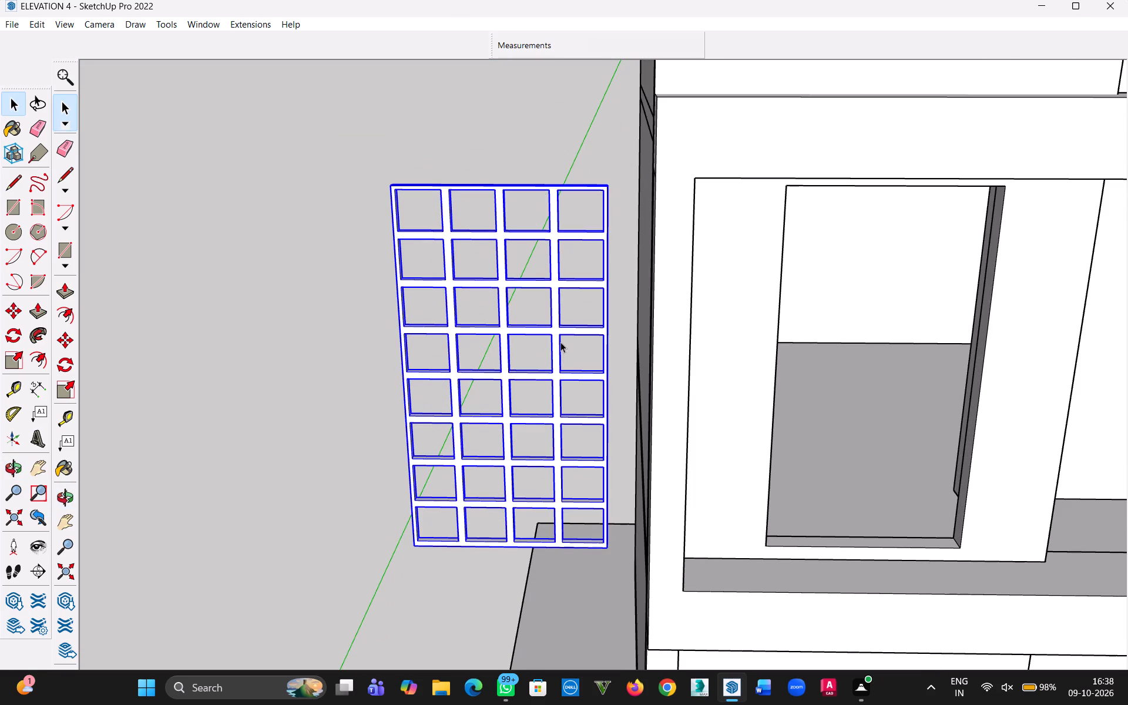
pyautogui.scroll(-2, 560, 342)
pyautogui.moveTo(543, 331); pyautogui.dragTo(527, 279, button='middle')
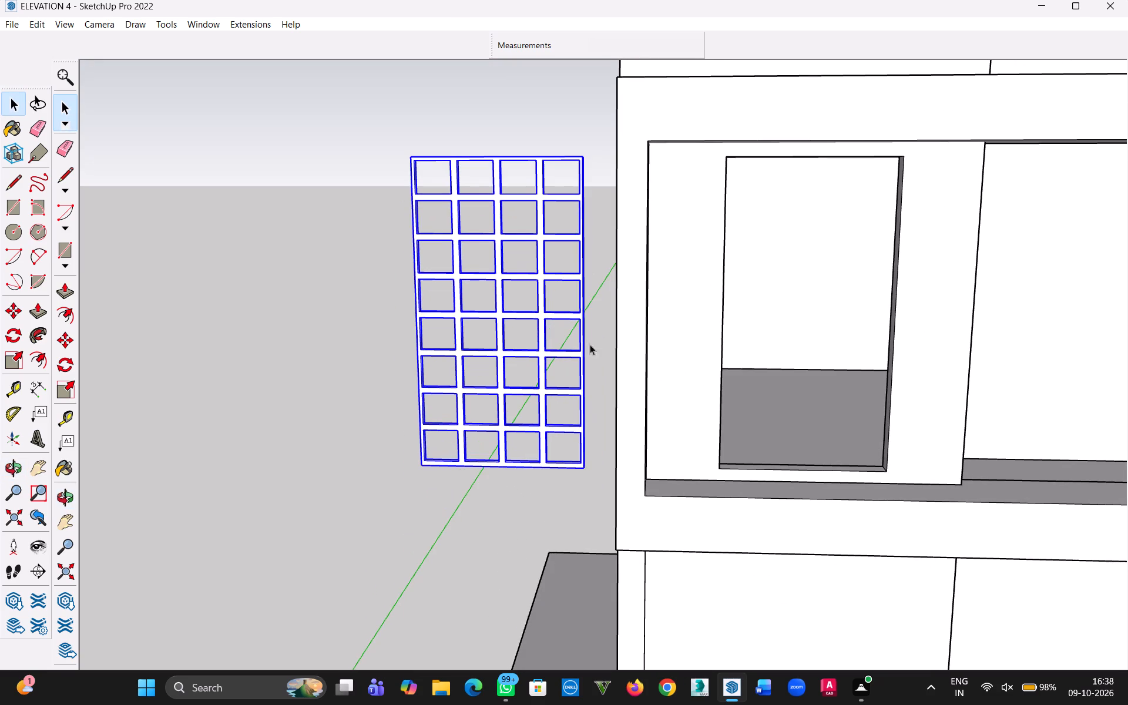
pyautogui.scroll(3, 559, 348)
pyautogui.moveTo(519, 323); pyautogui.dragTo(529, 348, button='middle')
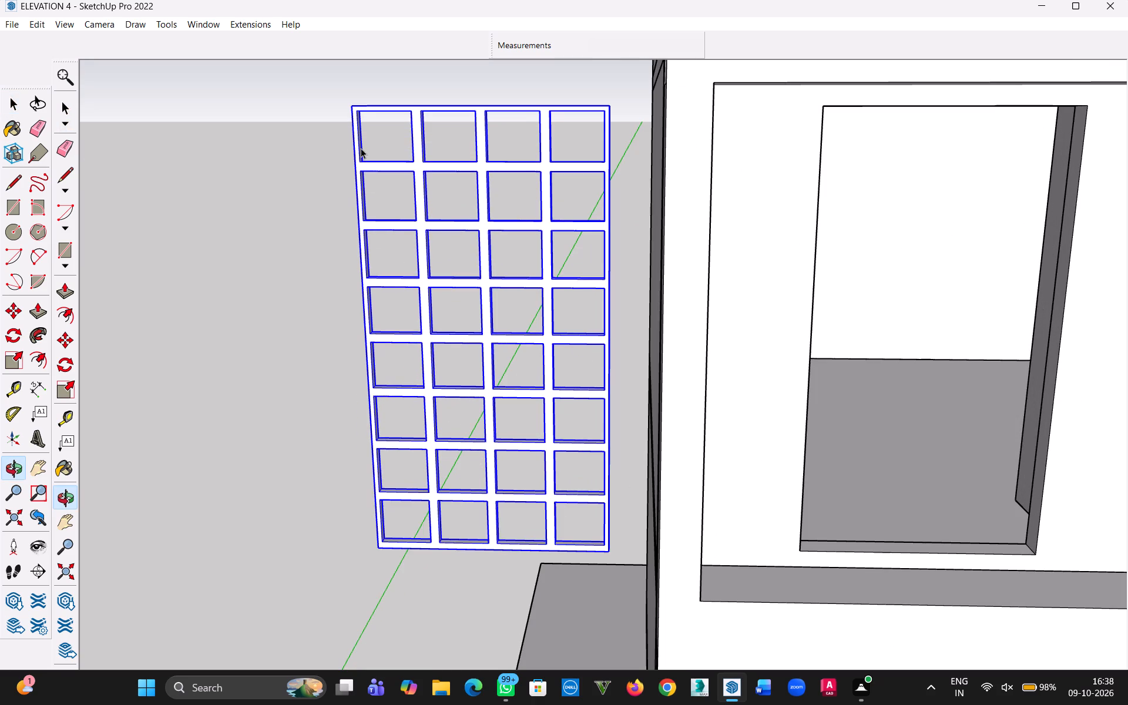
pyautogui.click(292, 106)
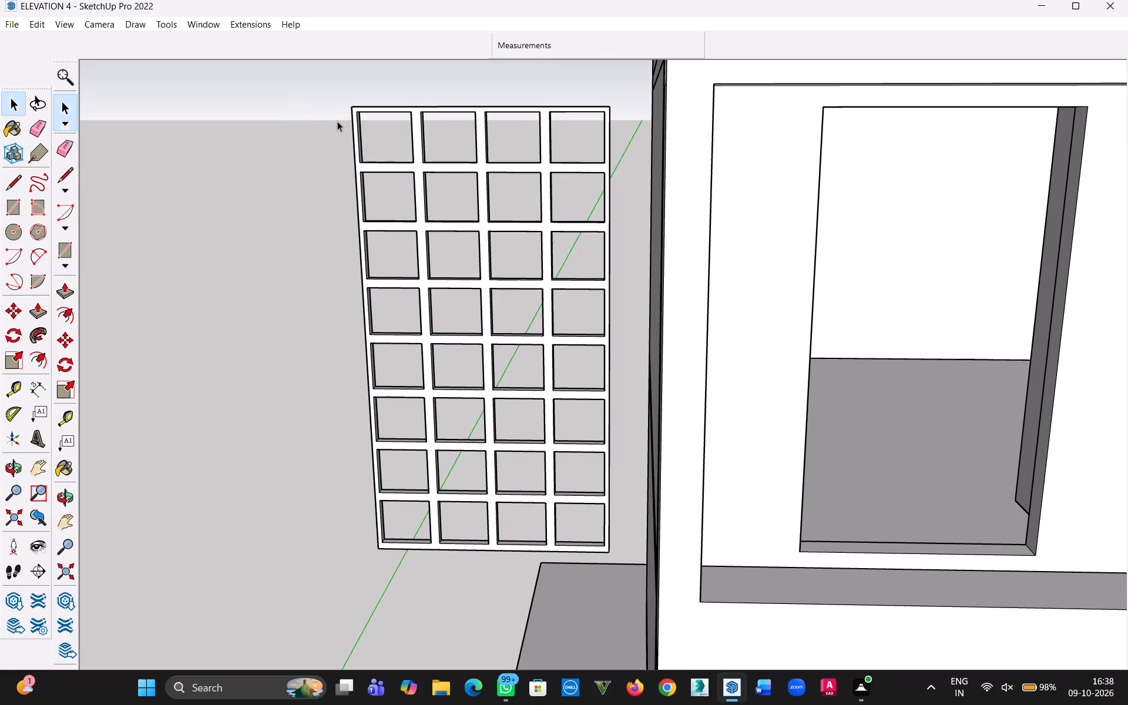
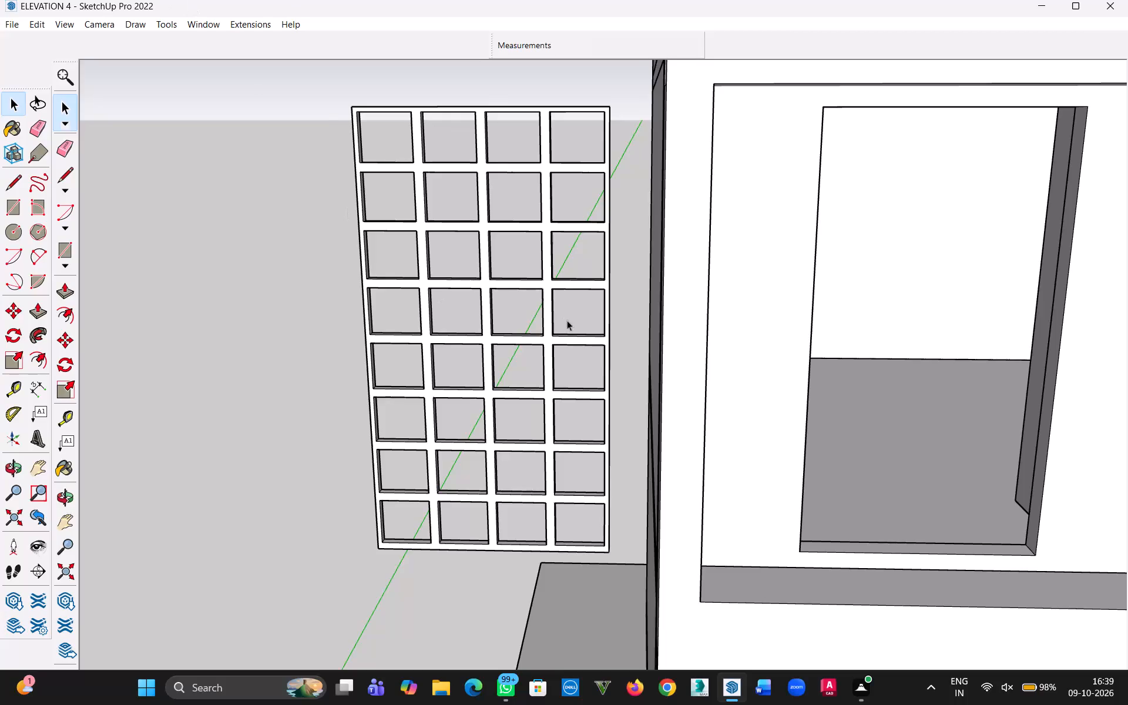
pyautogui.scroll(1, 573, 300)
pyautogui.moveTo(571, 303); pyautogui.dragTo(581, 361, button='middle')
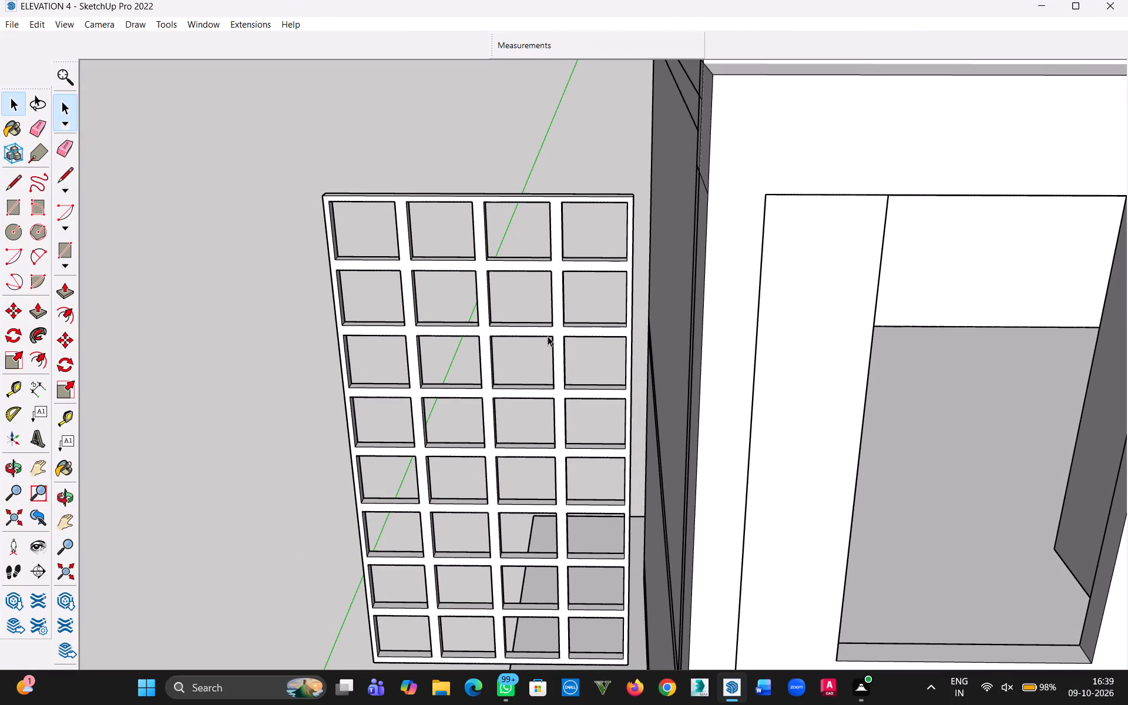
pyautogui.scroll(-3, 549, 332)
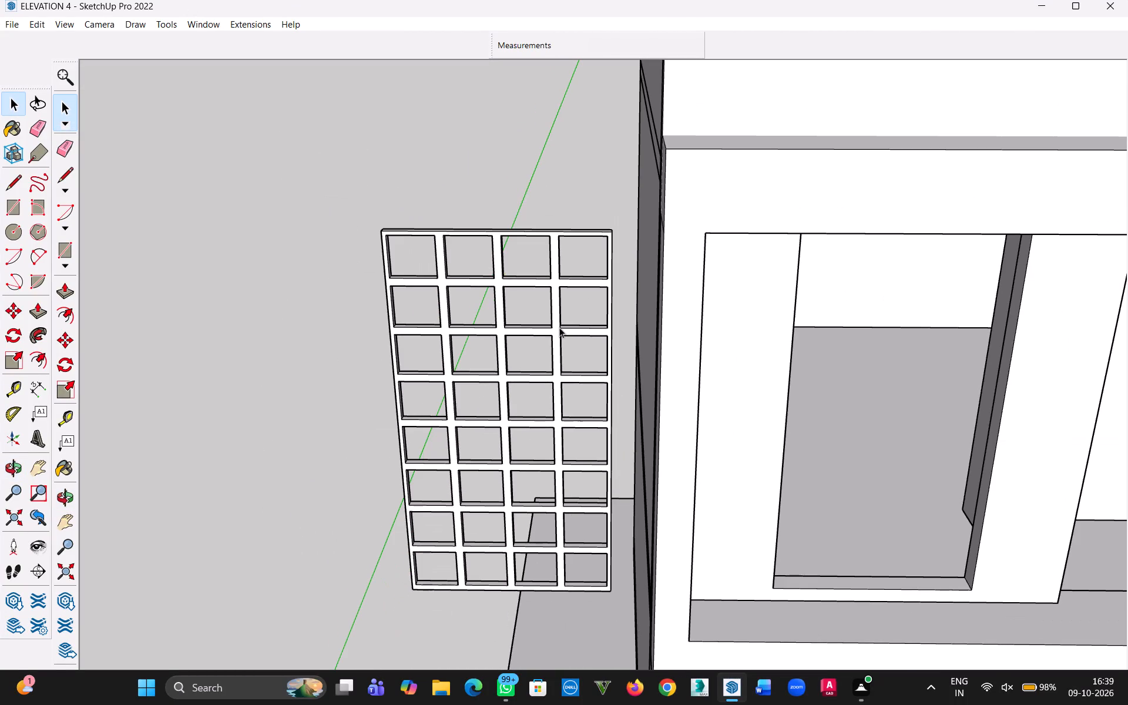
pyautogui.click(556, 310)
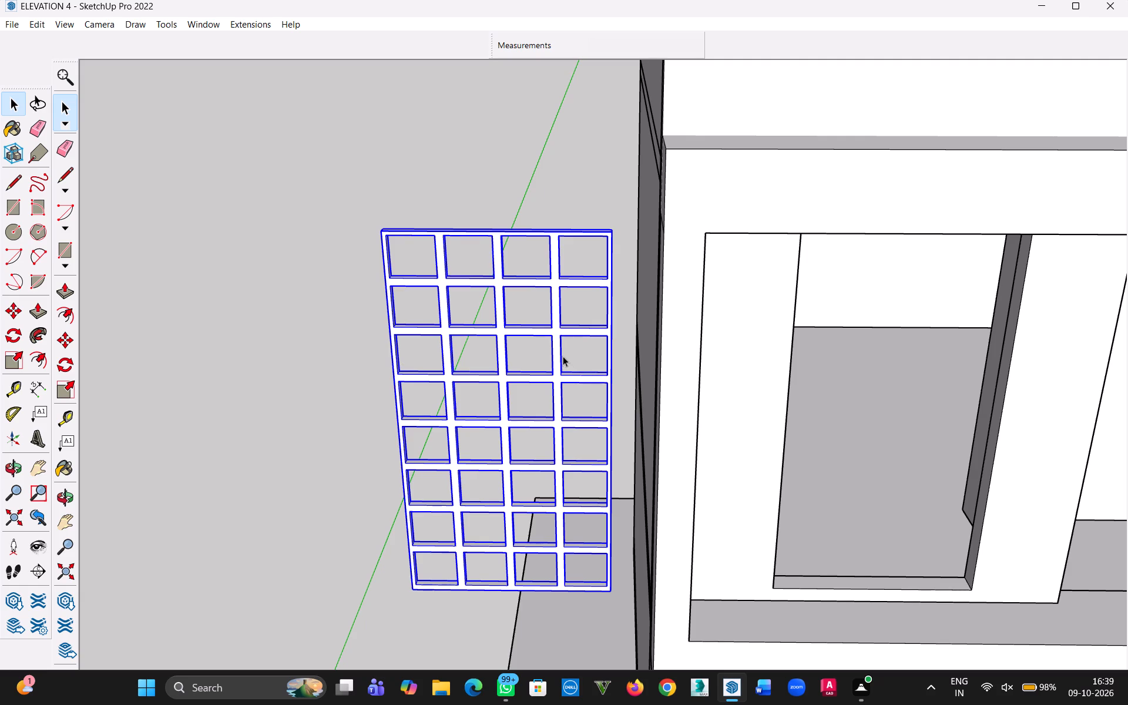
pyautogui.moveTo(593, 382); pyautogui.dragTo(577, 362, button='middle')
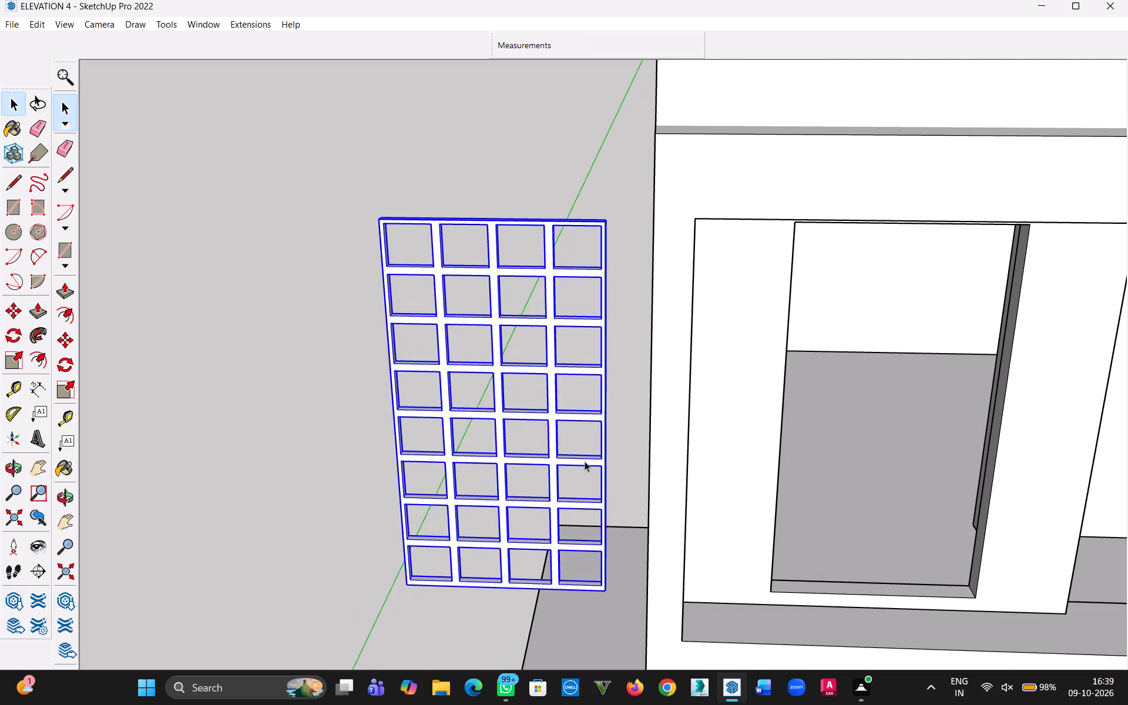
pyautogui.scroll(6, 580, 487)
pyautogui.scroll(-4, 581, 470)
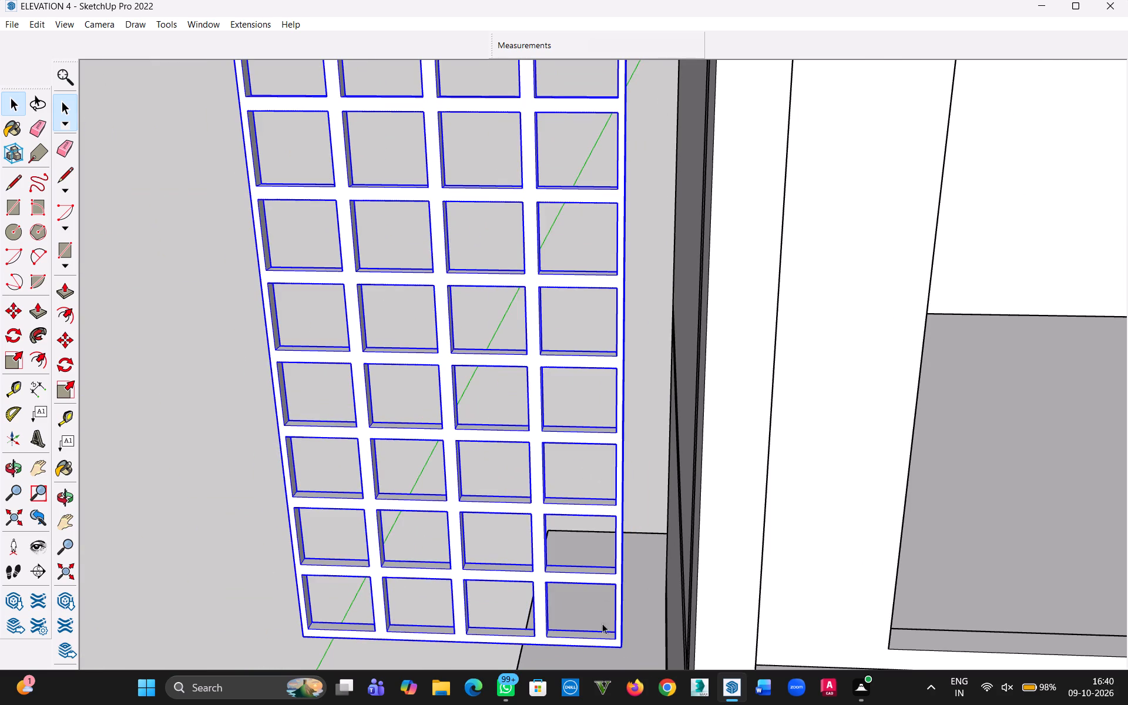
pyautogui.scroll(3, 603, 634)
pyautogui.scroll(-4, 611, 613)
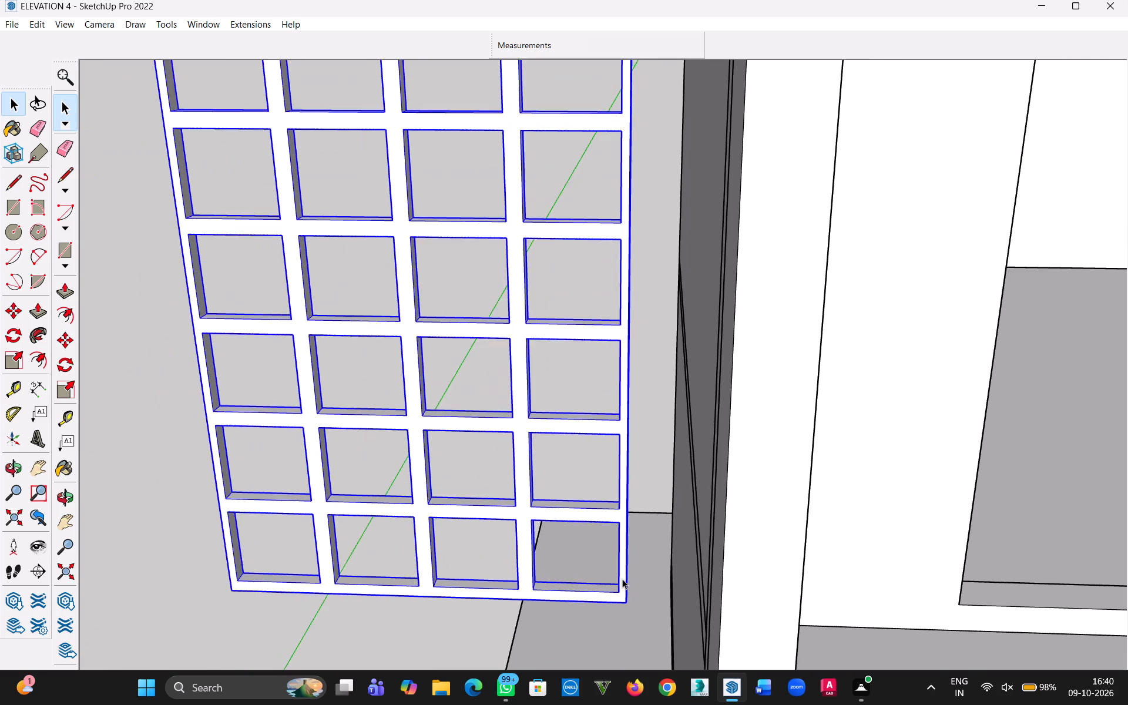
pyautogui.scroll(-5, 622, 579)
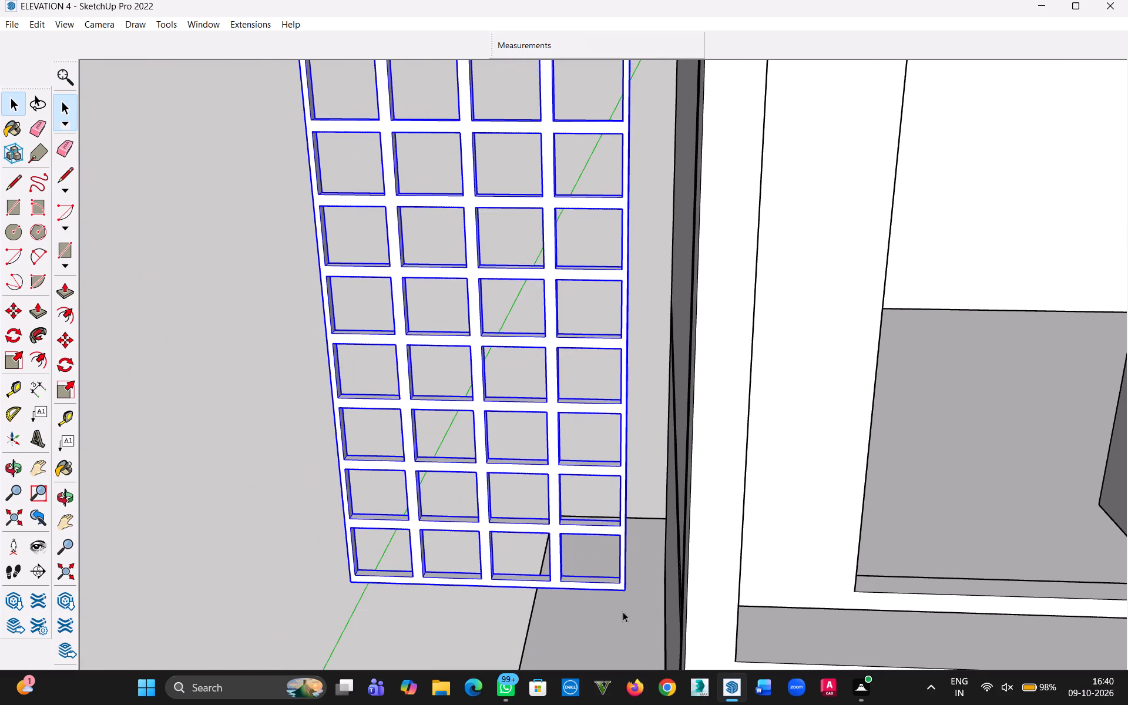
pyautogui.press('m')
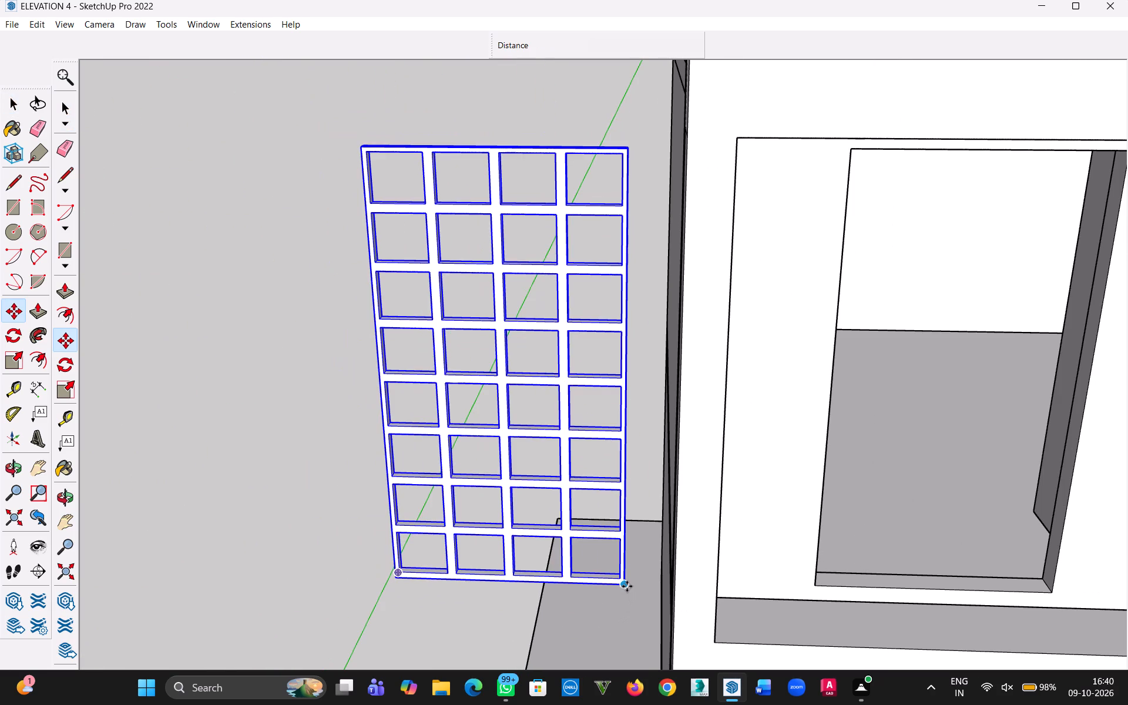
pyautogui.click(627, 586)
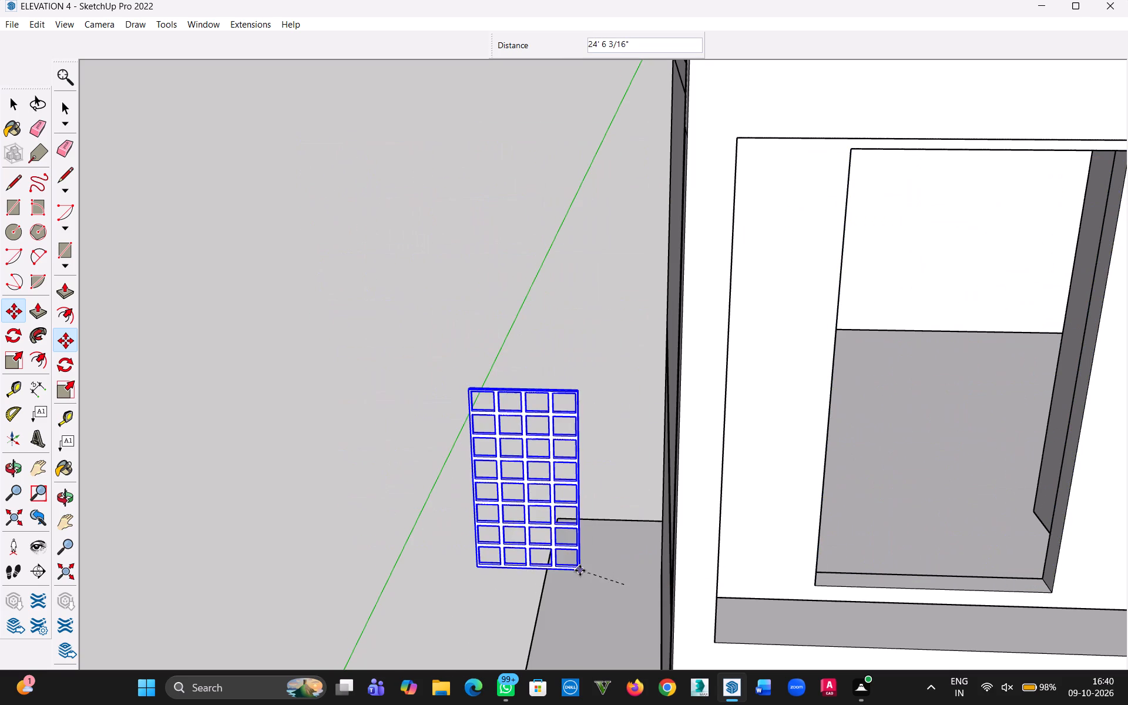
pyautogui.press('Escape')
# Draw a 4' 4" by 8' 1 7/16" rectangle at the lattice panel's mid-thickness, spanning all its openings between diagonally opposite outer corners.
pyautogui.moveTo(301, 176); pyautogui.dragTo(335, 201, button='middle')
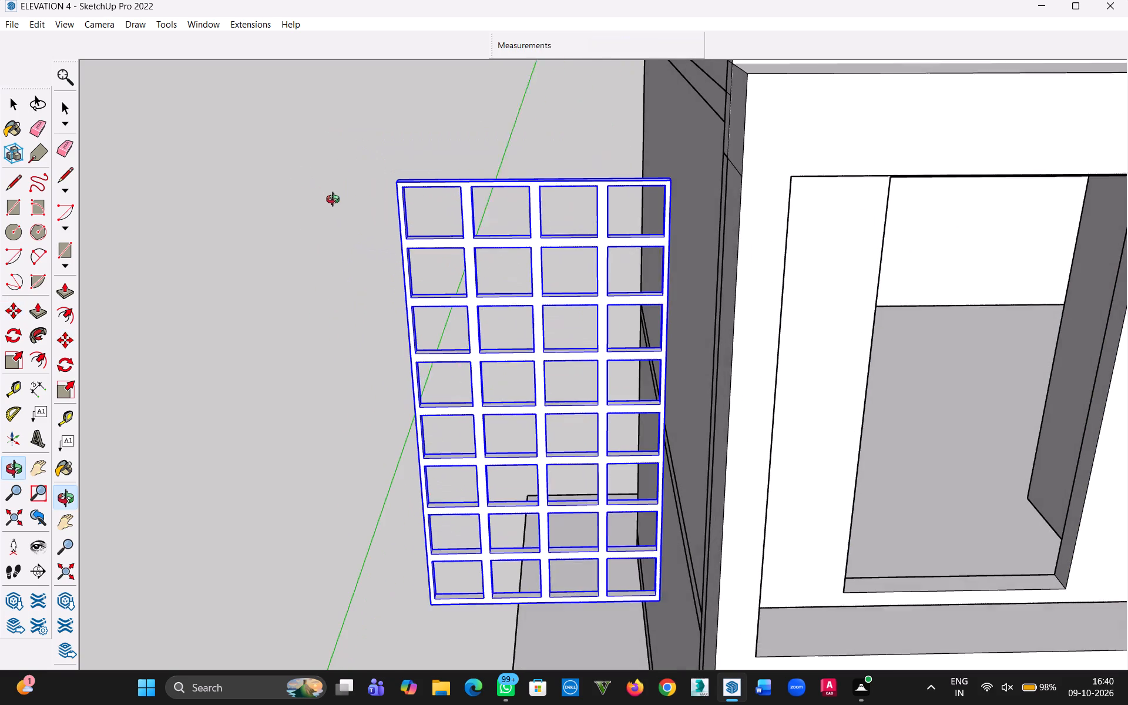
pyautogui.moveTo(335, 201); pyautogui.dragTo(336, 201, button='middle')
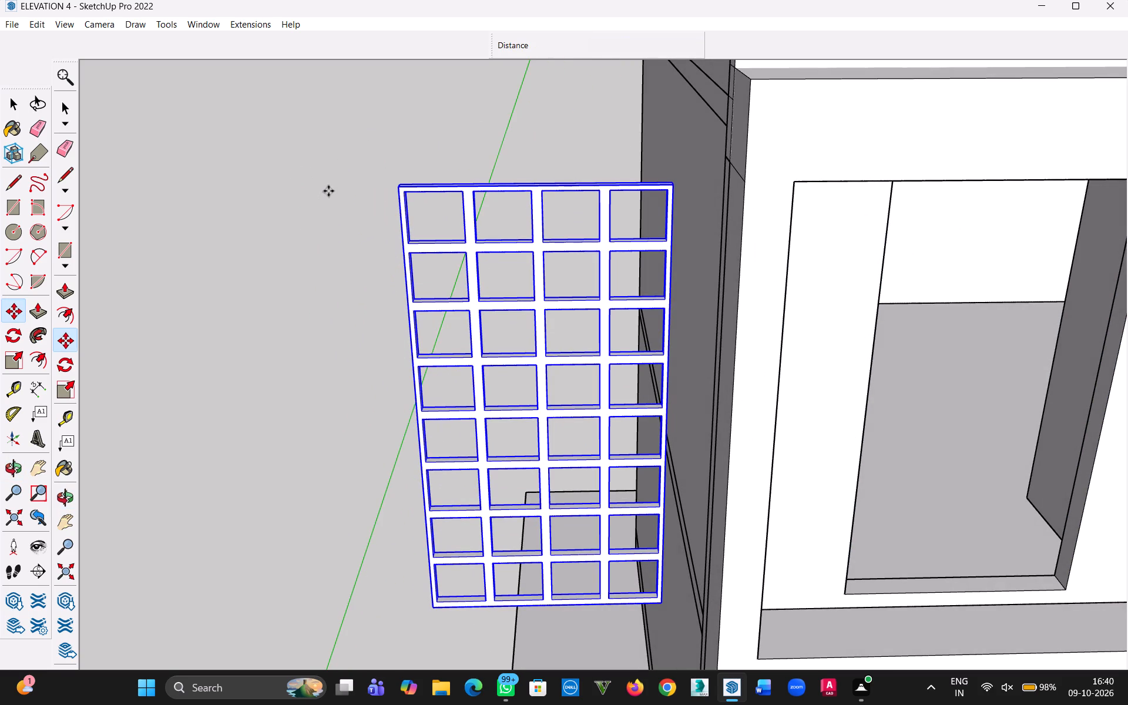
pyautogui.click(13, 106)
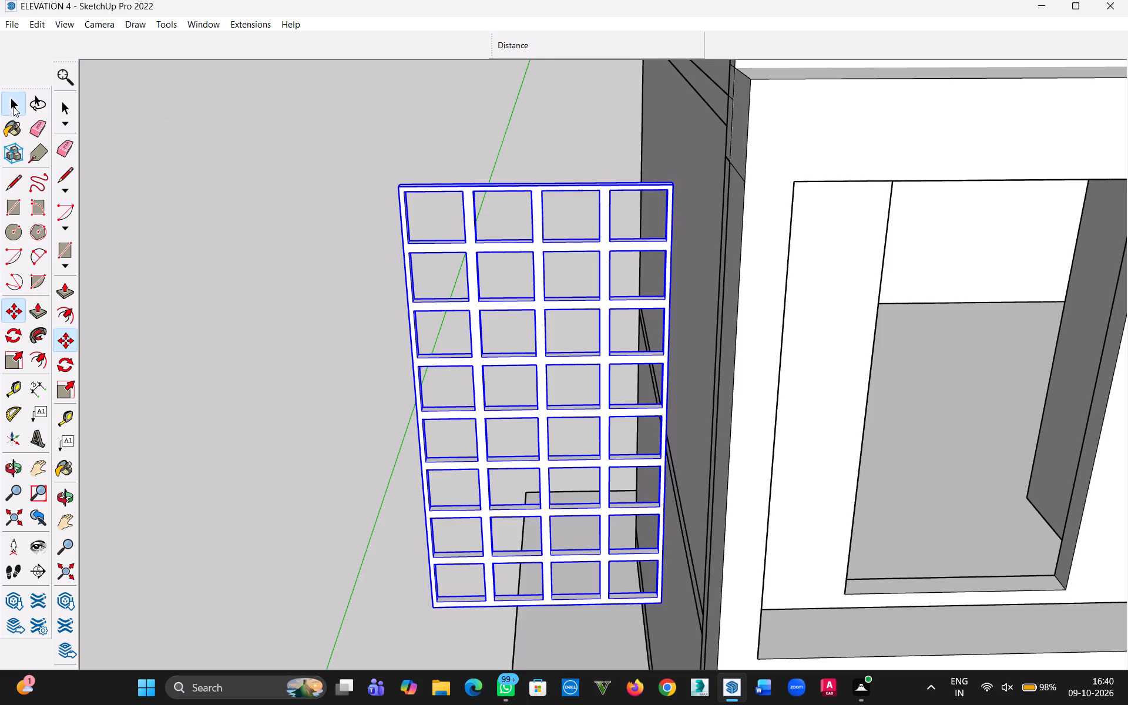
pyautogui.scroll(5, 444, 230)
pyautogui.scroll(-4, 442, 238)
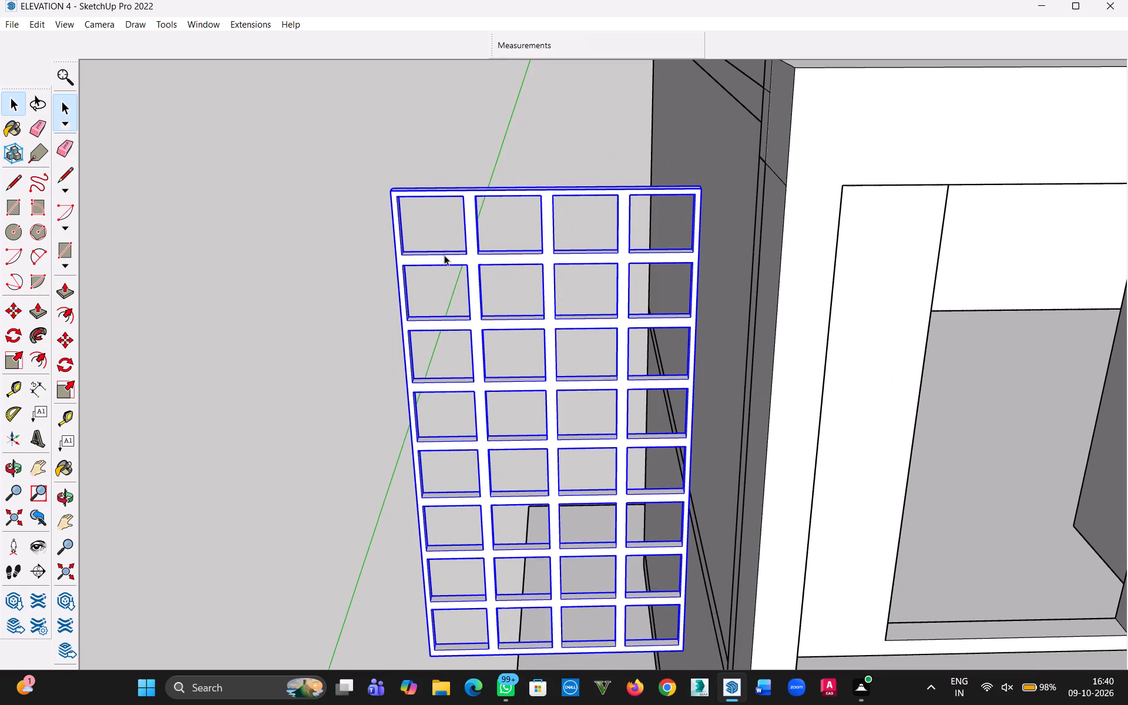
pyautogui.moveTo(444, 256); pyautogui.dragTo(1127, 313, button='middle')
pyautogui.moveTo(669, 309); pyautogui.dragTo(966, 283, button='middle')
pyautogui.scroll(3, 796, 280)
pyautogui.press('h')
pyautogui.moveTo(746, 324); pyautogui.dragTo(536, 438)
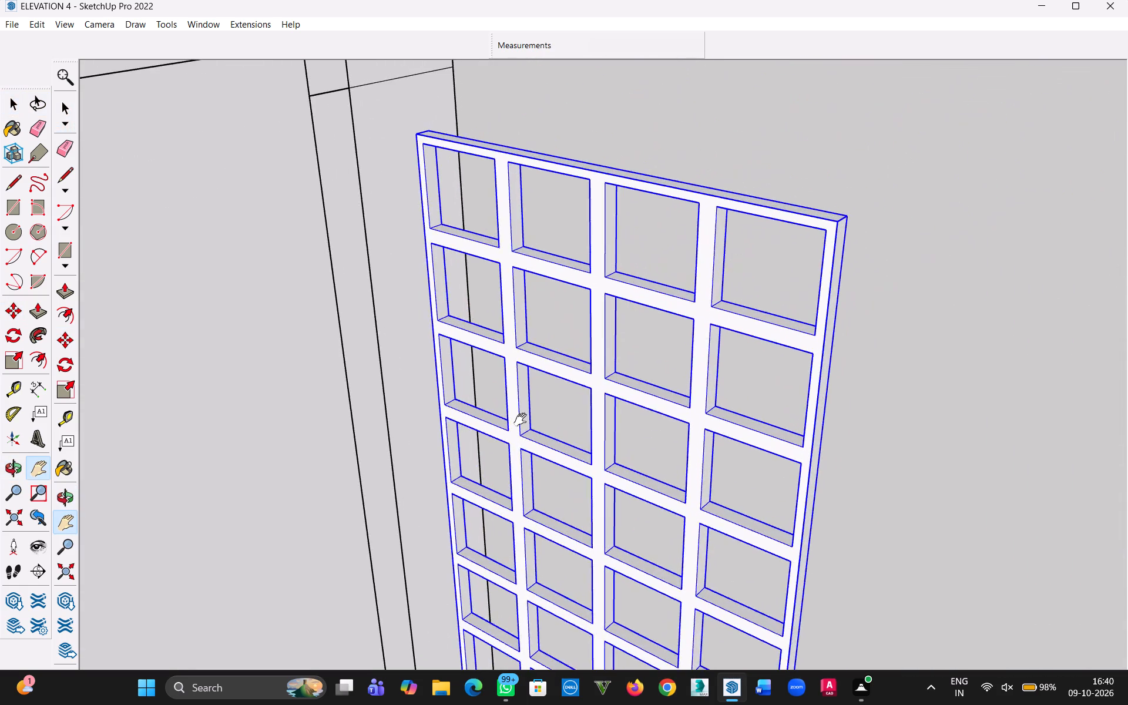
pyautogui.moveTo(523, 420); pyautogui.dragTo(755, 362, button='middle')
pyautogui.scroll(5, 548, 304)
pyautogui.moveTo(397, 270); pyautogui.dragTo(428, 224, button='middle')
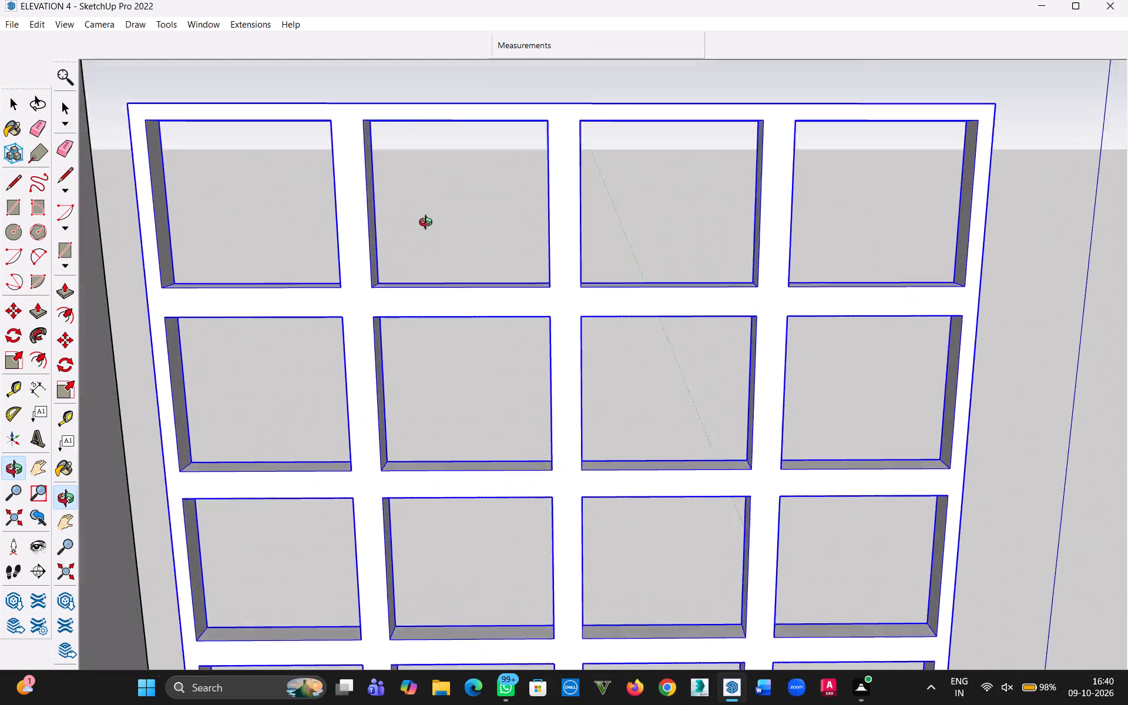
pyautogui.moveTo(428, 224); pyautogui.dragTo(442, 157, button='middle')
pyautogui.scroll(8, 161, 167)
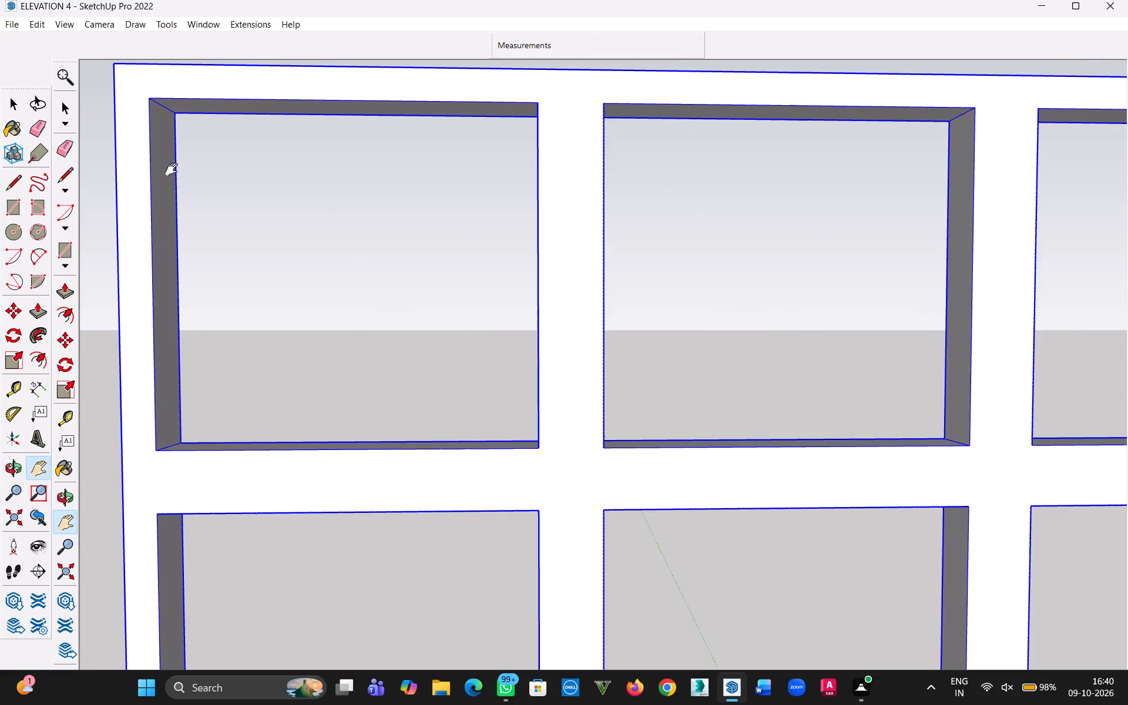
pyautogui.press('r')
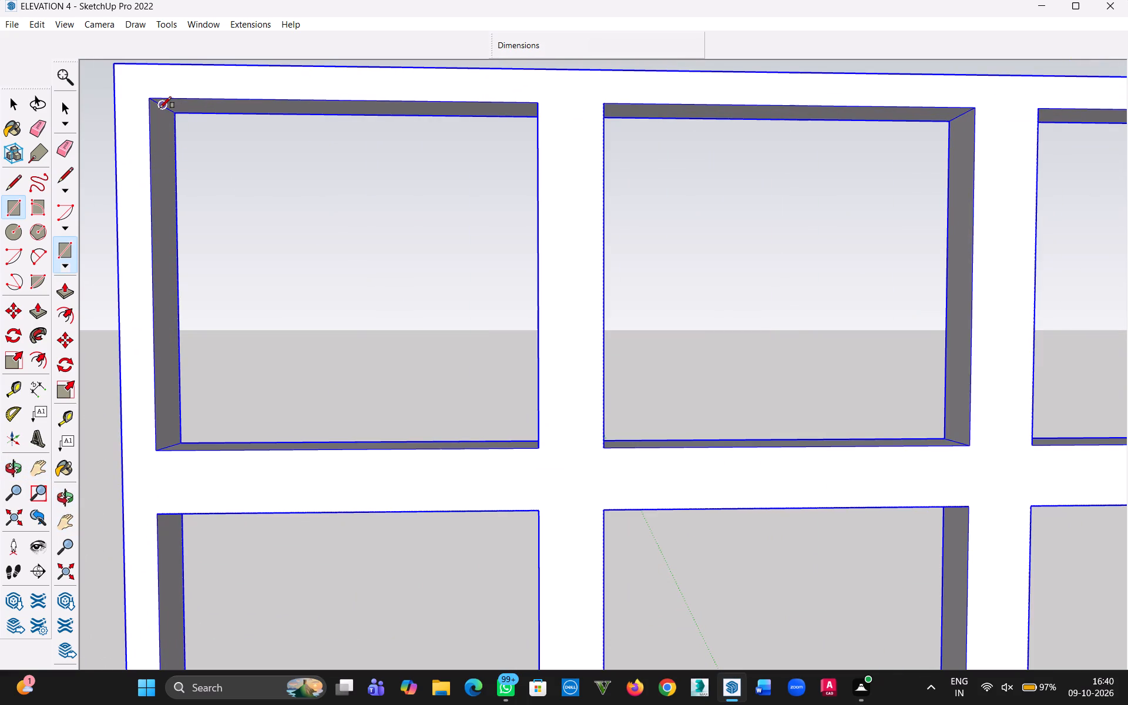
pyautogui.click(160, 108)
pyautogui.scroll(-12, 549, 427)
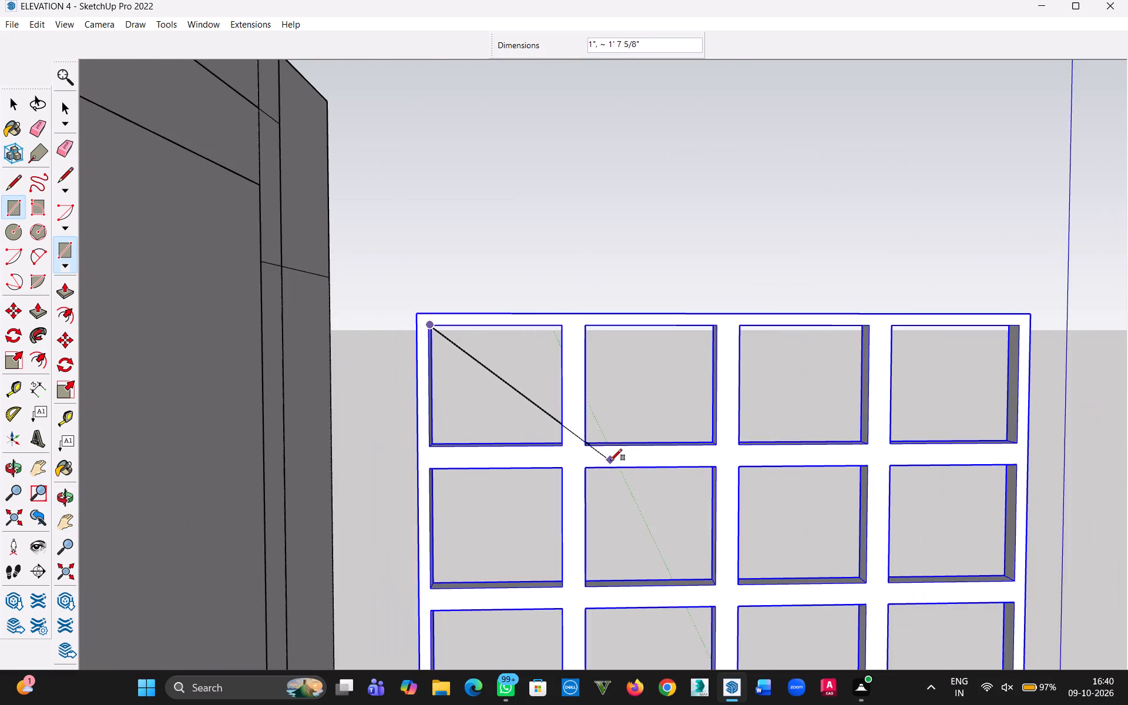
pyautogui.scroll(-2, 610, 461)
pyautogui.press('h')
pyautogui.moveTo(685, 510); pyautogui.dragTo(453, 68)
pyautogui.moveTo(680, 473); pyautogui.dragTo(630, 115)
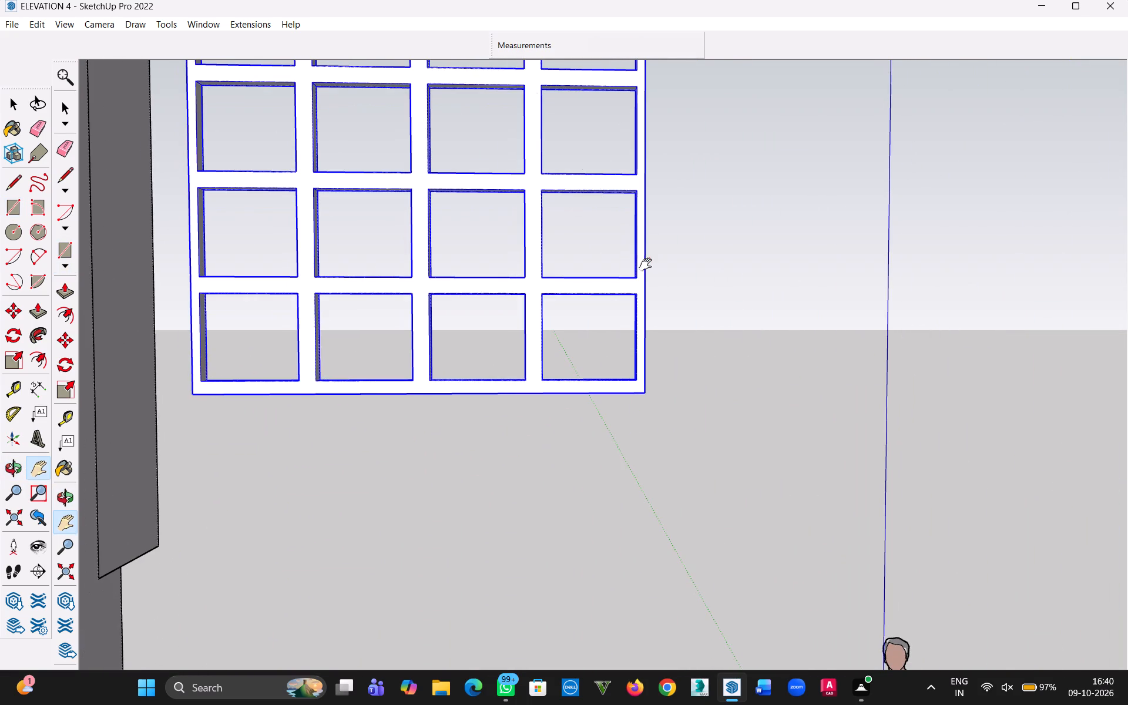
pyautogui.press('Escape')
pyautogui.moveTo(625, 290); pyautogui.dragTo(727, 490, button='middle')
pyautogui.scroll(7, 622, 361)
pyautogui.scroll(-2, 650, 417)
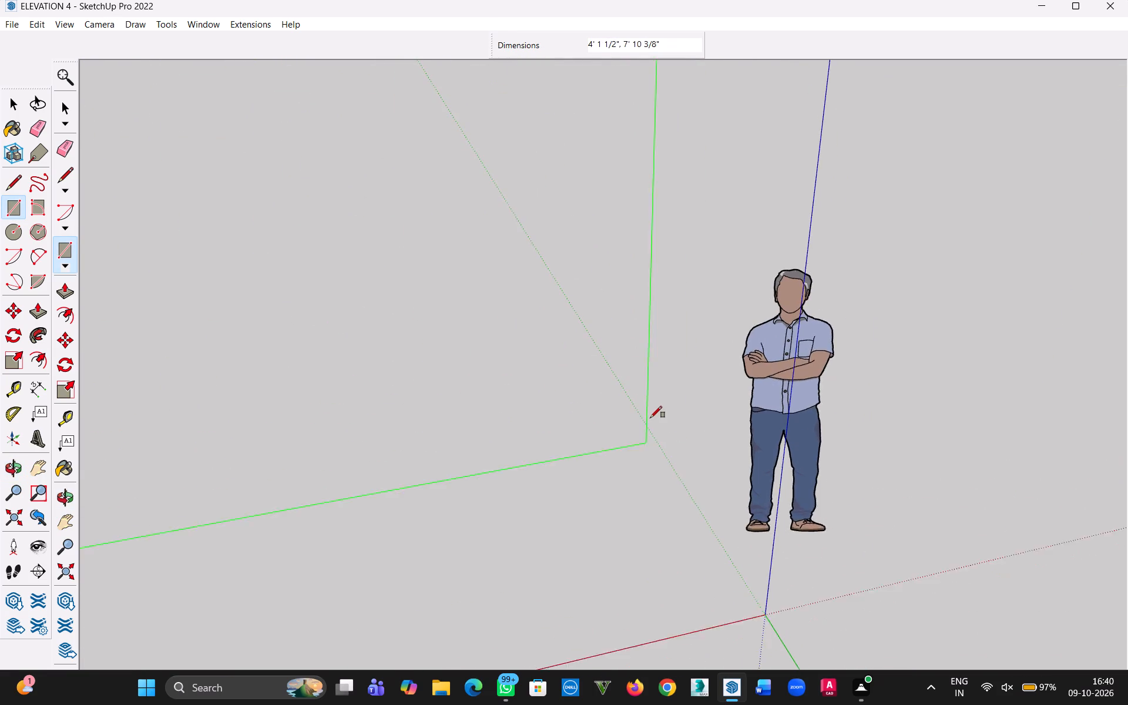
pyautogui.scroll(-1, 650, 418)
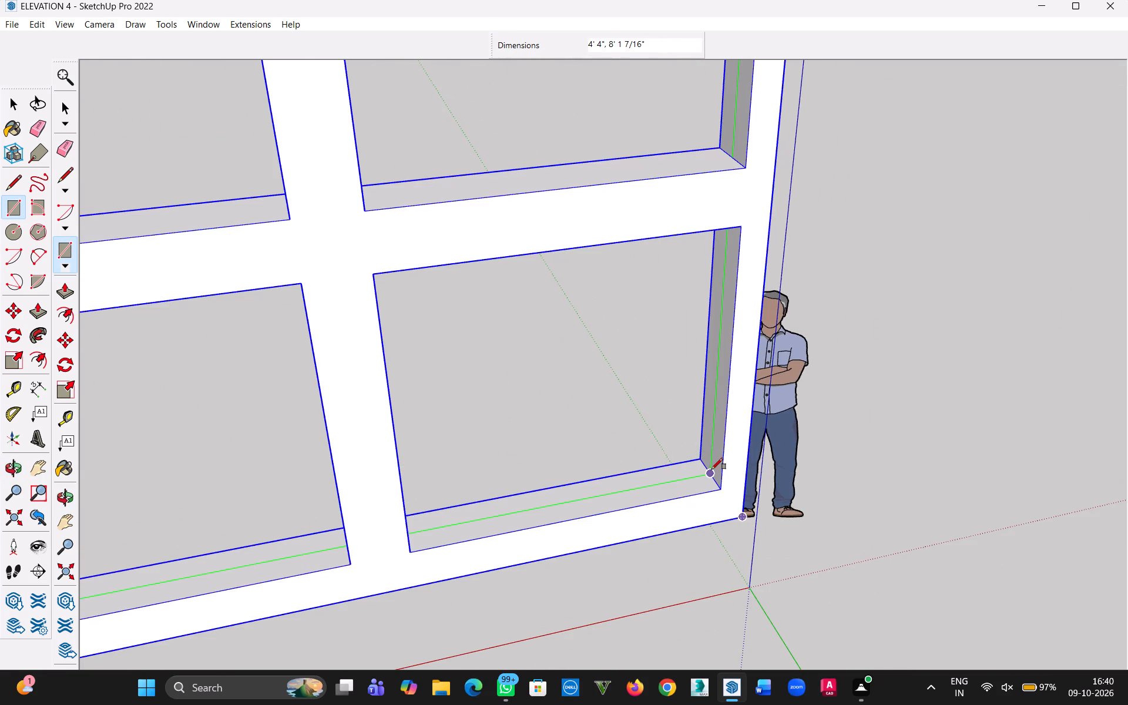
pyautogui.click(711, 469)
pyautogui.click(19, 102)
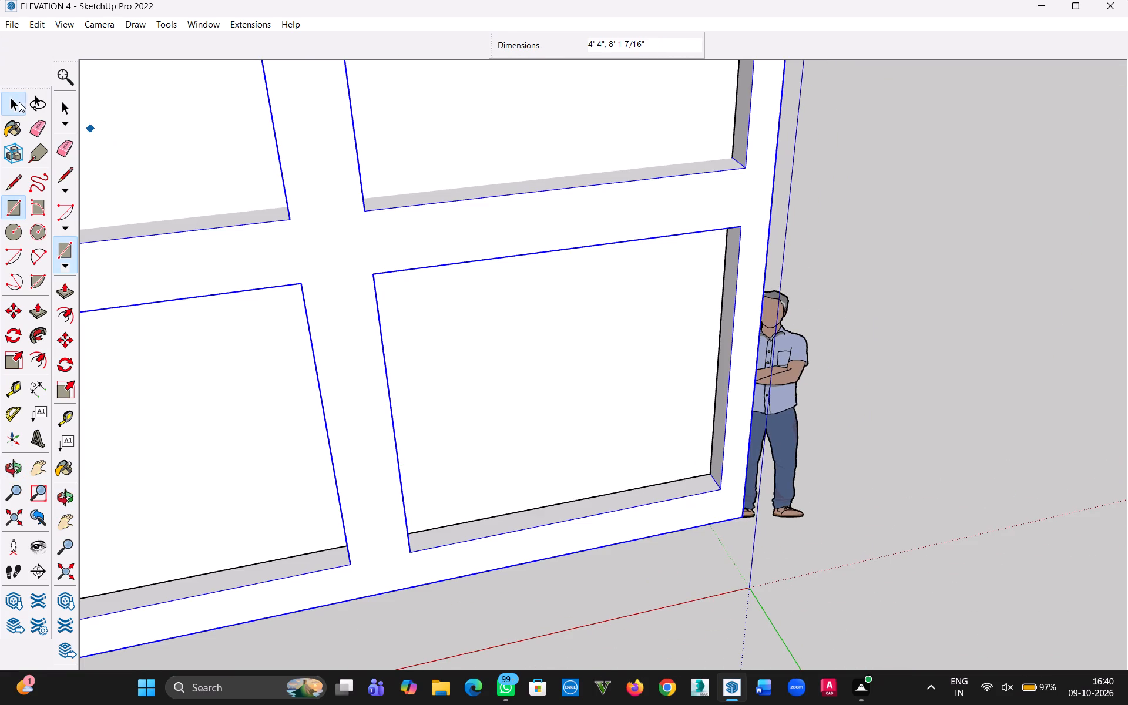
# Examine the new rectangular face behind the lattice bars from several angles, checking how it fills the grid openings.
pyautogui.scroll(-20, 289, 203)
pyautogui.scroll(-11, 289, 203)
pyautogui.press('h')
pyautogui.moveTo(339, 304); pyautogui.dragTo(516, 505)
pyautogui.moveTo(503, 500); pyautogui.dragTo(459, 431, button='middle')
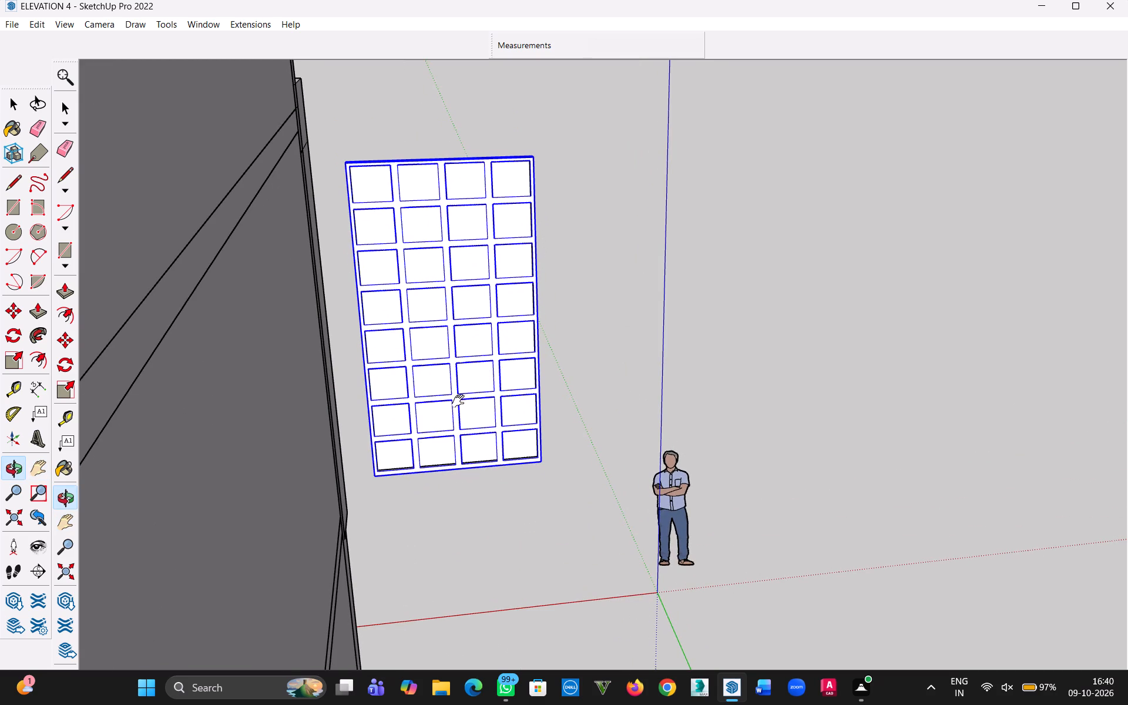
pyautogui.scroll(4, 445, 371)
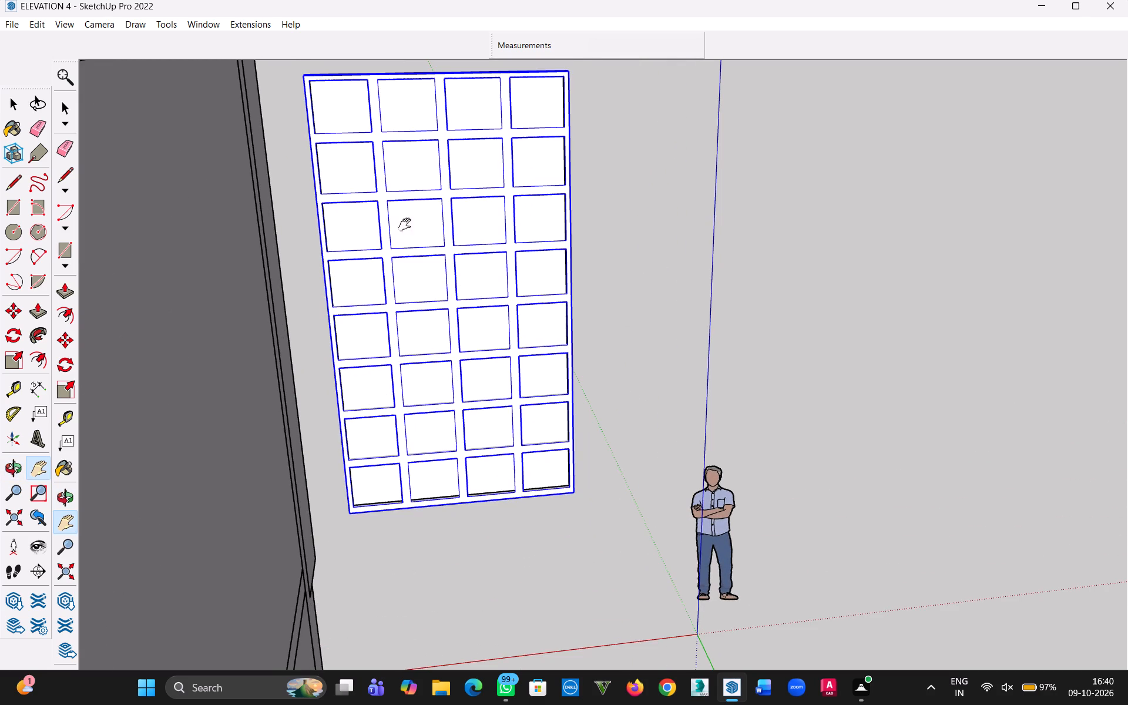
pyautogui.click(22, 110)
pyautogui.click(677, 246)
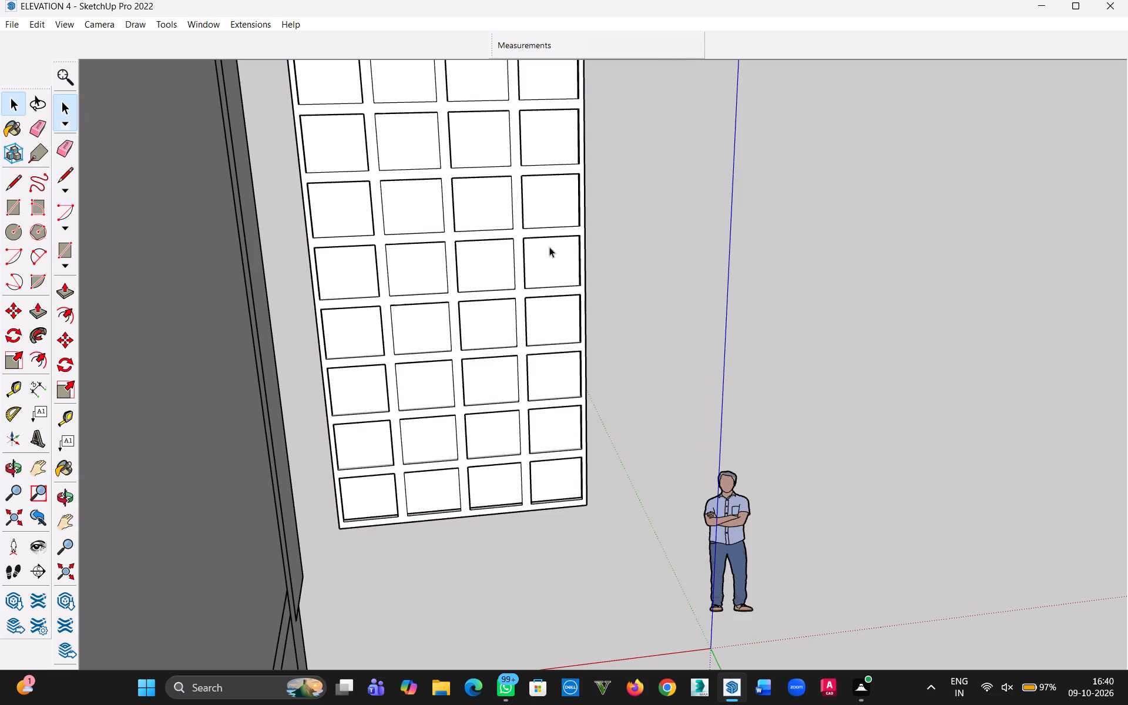
pyautogui.scroll(1, 563, 260)
pyautogui.moveTo(569, 267); pyautogui.dragTo(670, 425, button='middle')
pyautogui.doubleClick(498, 340)
pyautogui.tripleClick(499, 342)
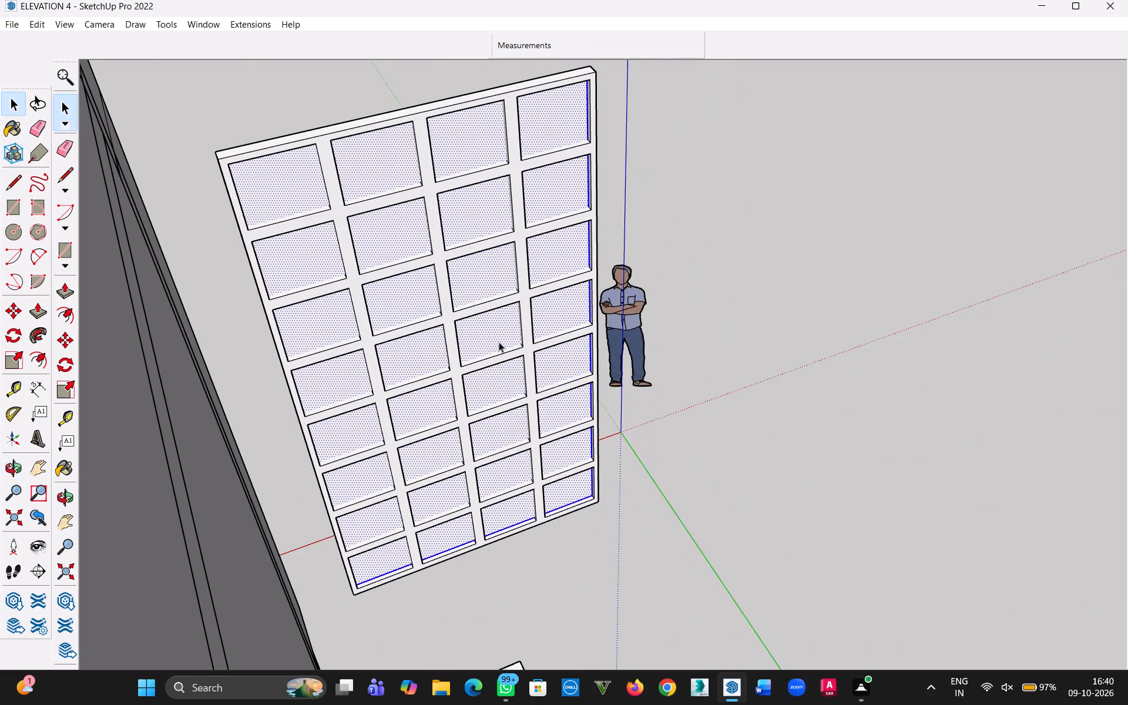
pyautogui.click(499, 342)
pyautogui.click(783, 325)
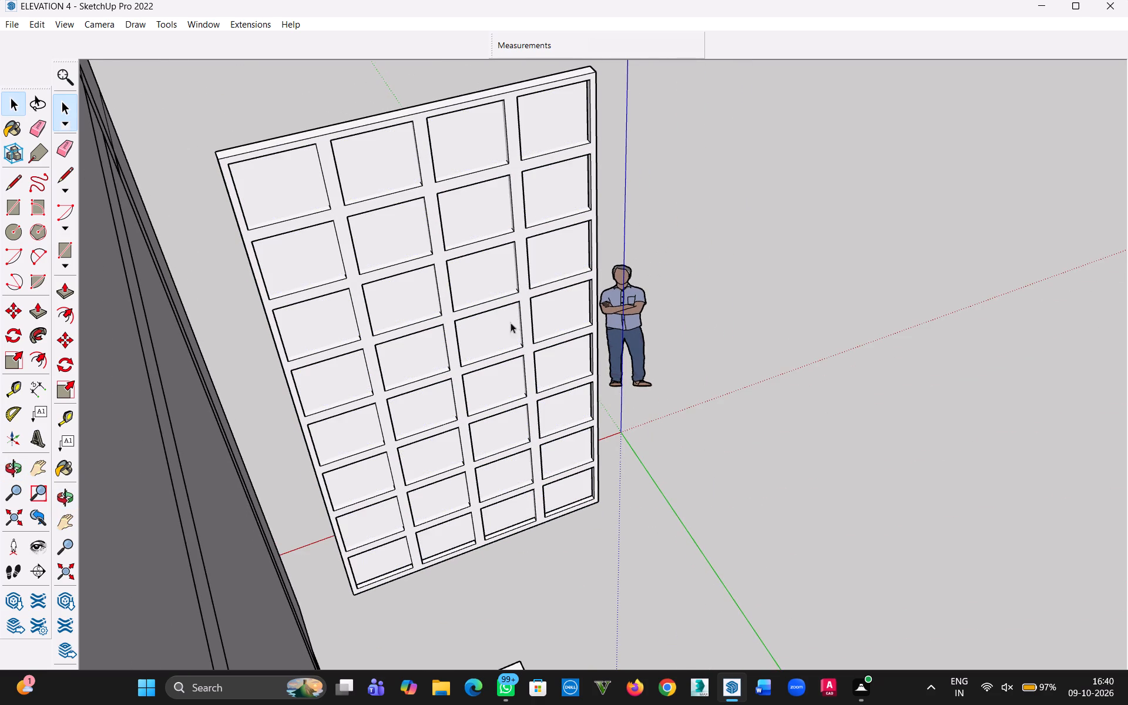
# Paint the face filling the lattice openings with Translucent Glass Gray from the Glass and Mirrors materials.
pyautogui.click(494, 327)
pyautogui.press('b')
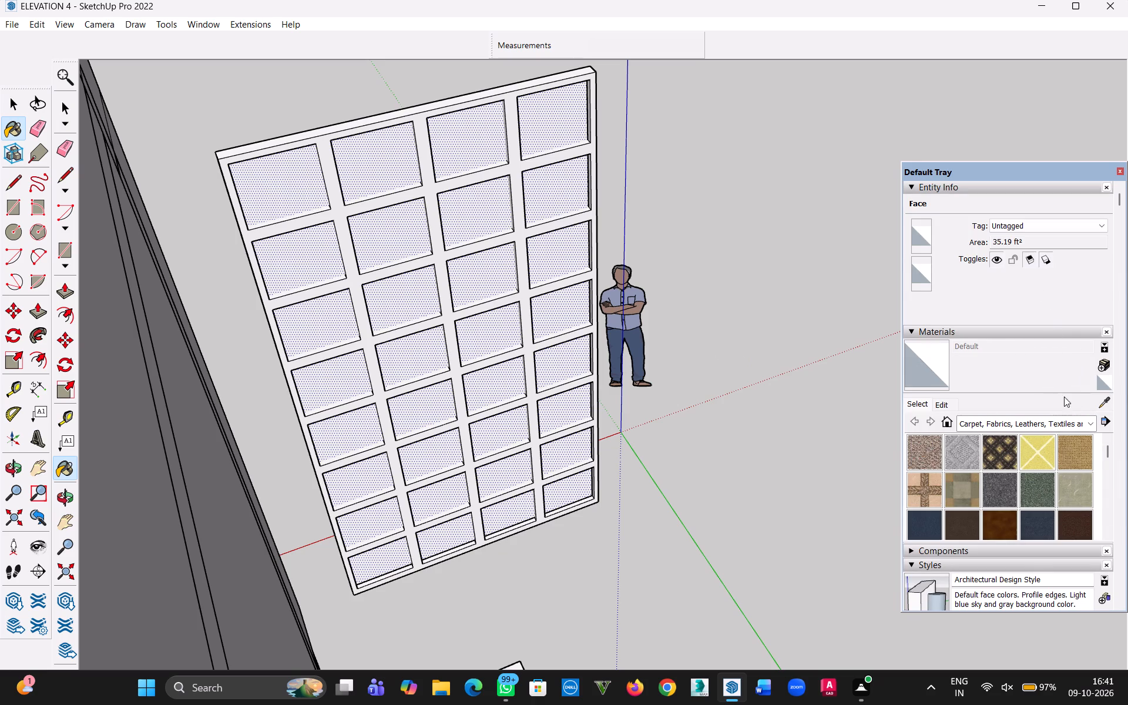
pyautogui.click(1035, 418)
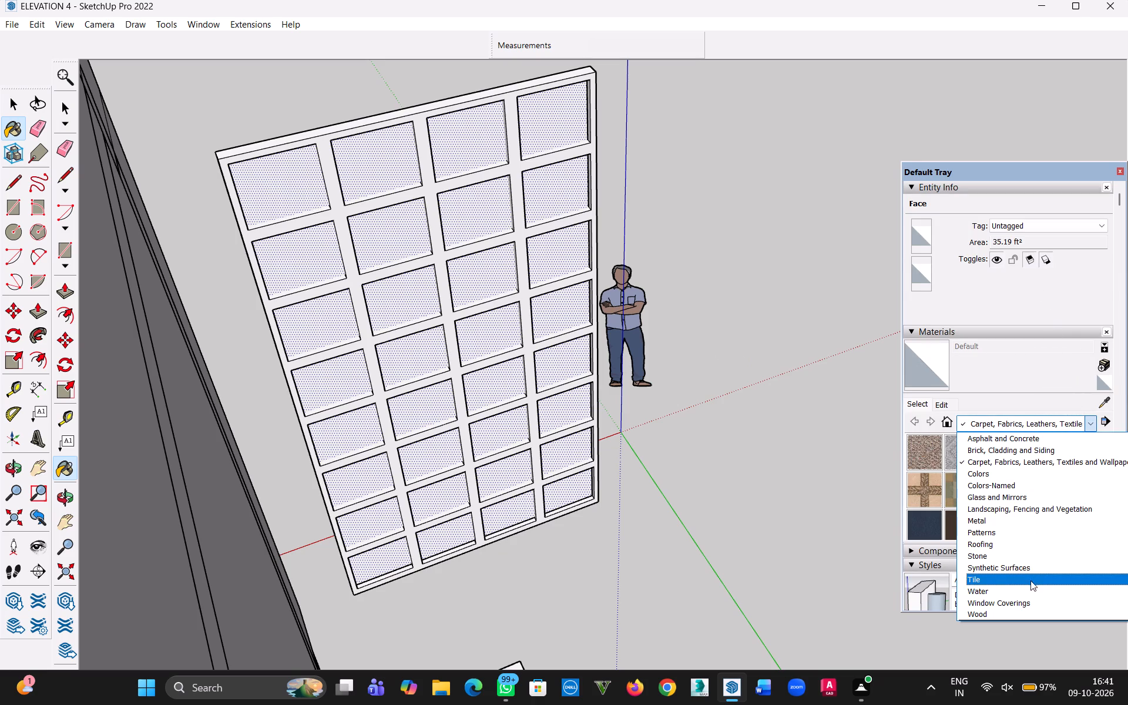
pyautogui.click(1029, 589)
pyautogui.click(1042, 422)
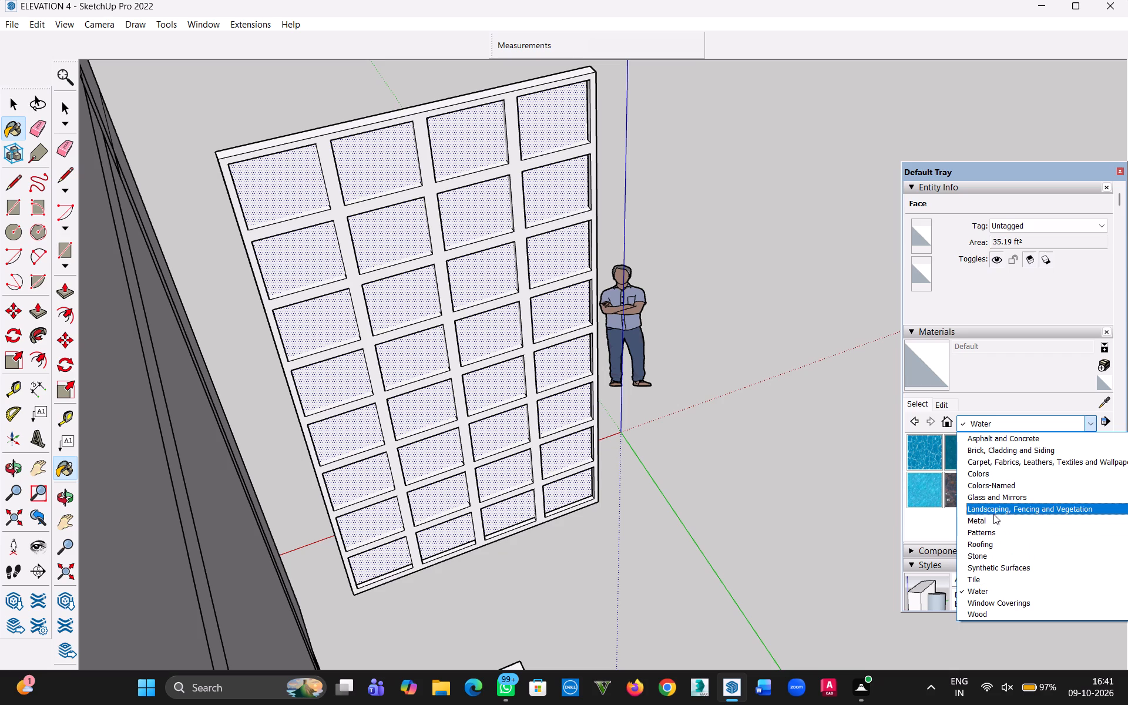
pyautogui.click(1002, 499)
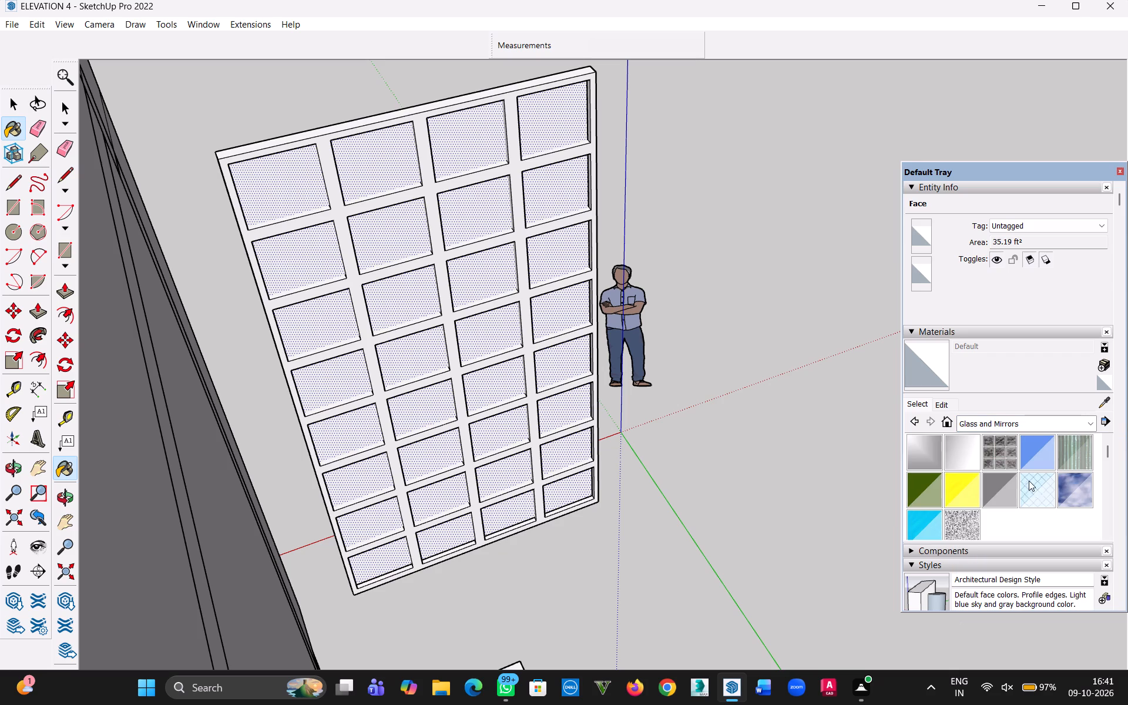
pyautogui.click(1011, 489)
pyautogui.click(558, 364)
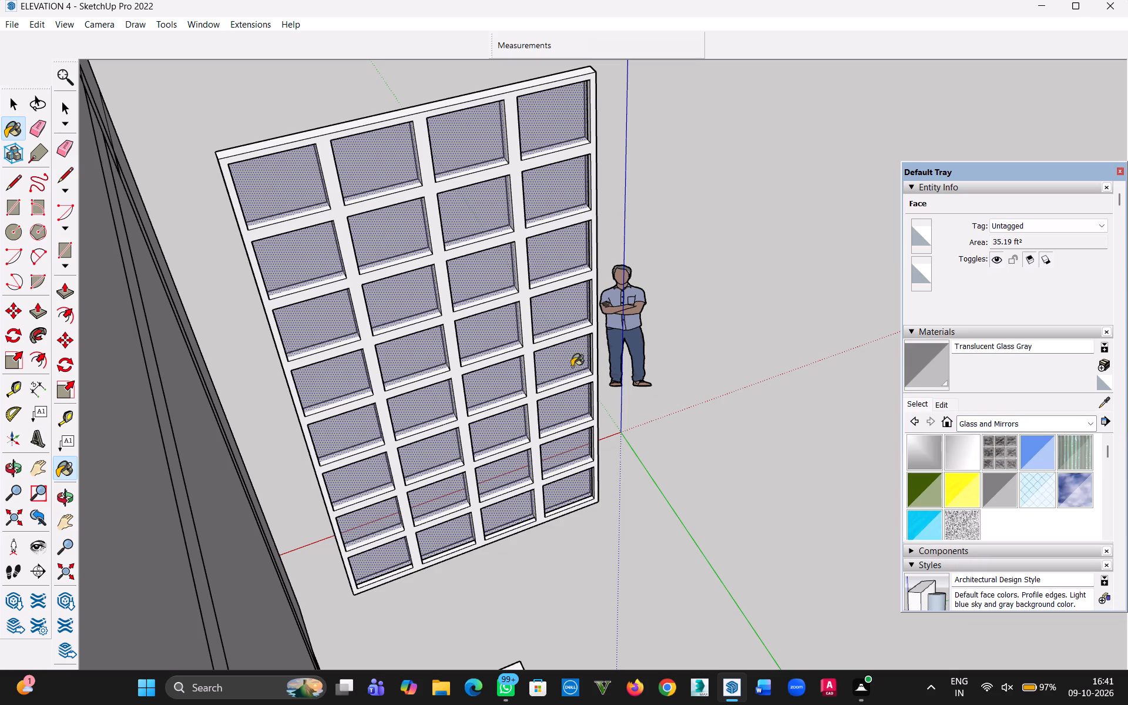
pyautogui.click(6, 92)
pyautogui.click(697, 188)
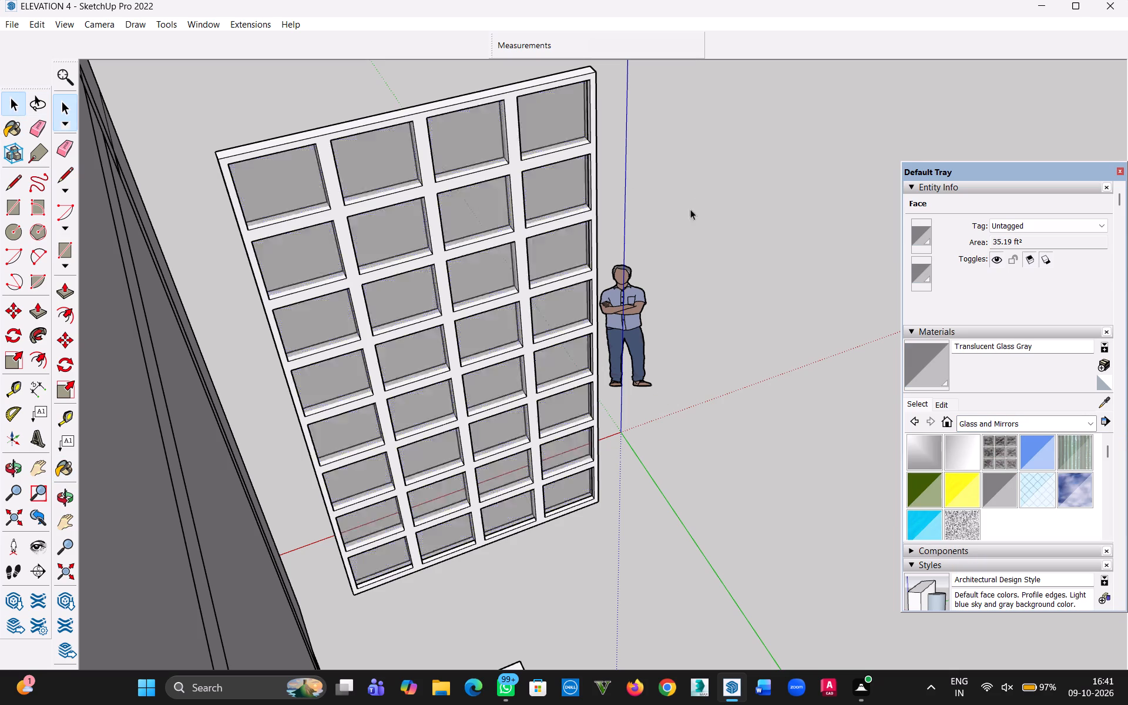
# Examine the glazed lattice panel and the neighbouring upper-floor opening from several sides of the building.
pyautogui.moveTo(673, 263); pyautogui.dragTo(350, 221, button='middle')
pyautogui.scroll(-6, 407, 214)
pyautogui.moveTo(509, 223); pyautogui.dragTo(293, 273, button='middle')
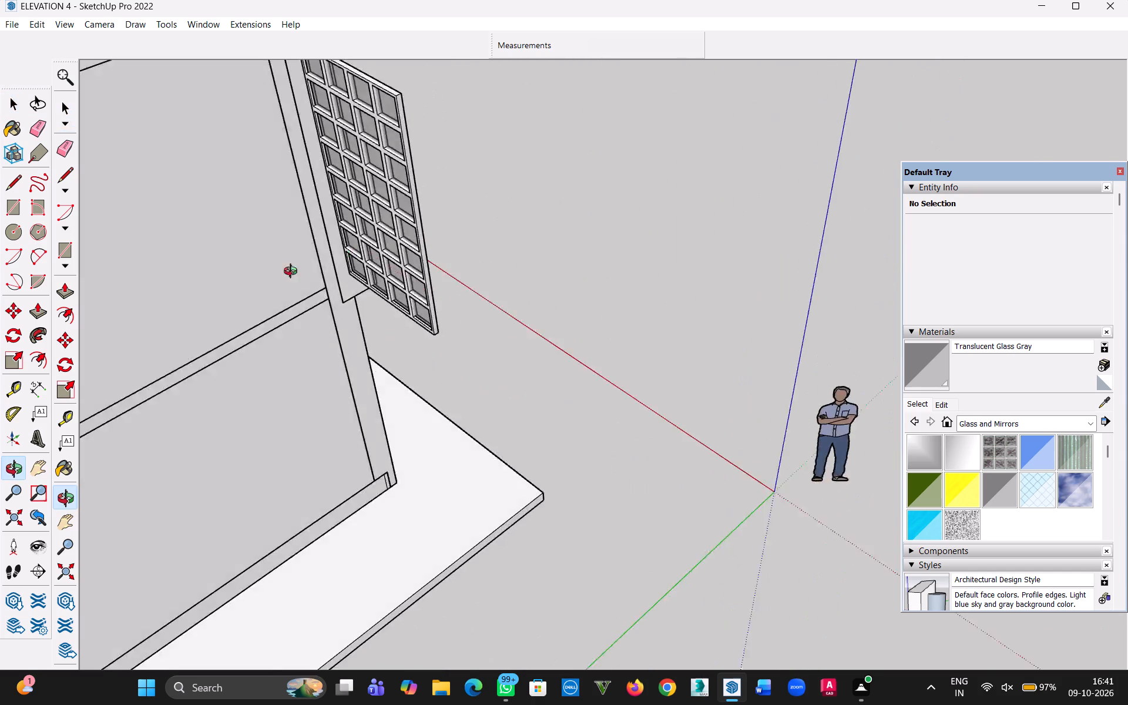
pyautogui.moveTo(293, 273); pyautogui.dragTo(76, 276, button='middle')
pyautogui.press('h')
pyautogui.moveTo(617, 199); pyautogui.dragTo(616, 473)
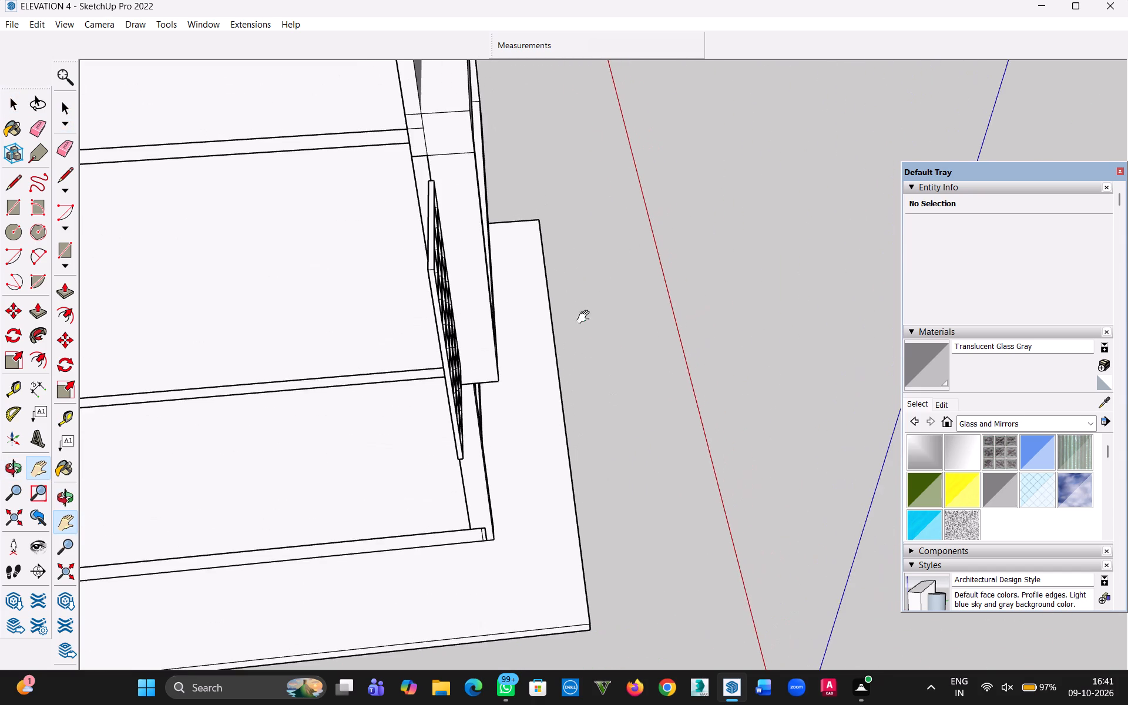
pyautogui.moveTo(585, 317); pyautogui.dragTo(179, 305, button='middle')
pyautogui.scroll(4, 454, 245)
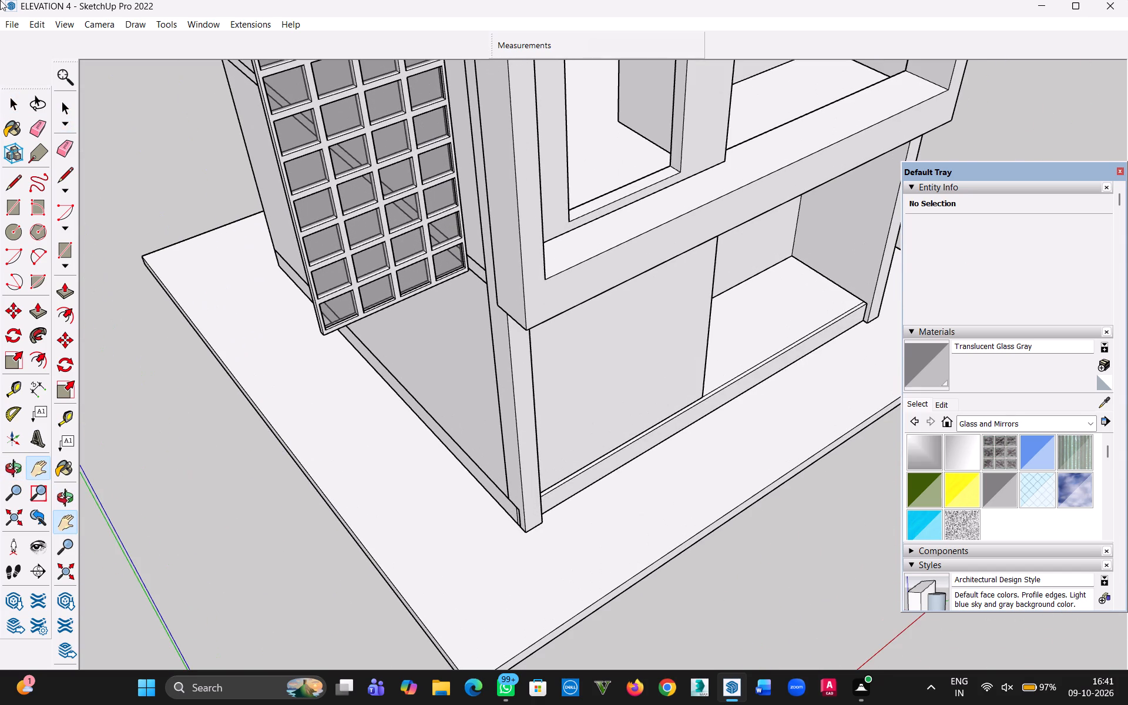
pyautogui.click(9, 106)
pyautogui.moveTo(540, 281); pyautogui.dragTo(454, 290, button='middle')
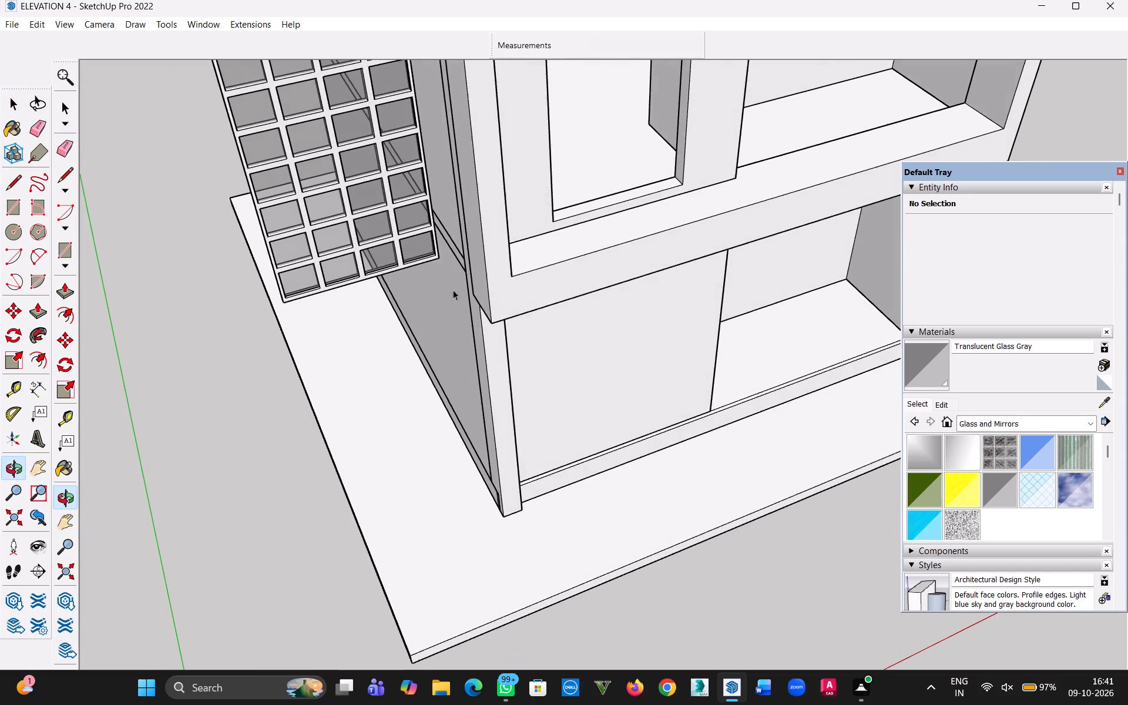
pyautogui.scroll(3, 437, 207)
pyautogui.scroll(-8, 431, 225)
pyautogui.press('h')
pyautogui.moveTo(424, 202); pyautogui.dragTo(485, 446)
pyautogui.moveTo(476, 400); pyautogui.dragTo(341, 197, button='middle')
pyautogui.scroll(5, 397, 215)
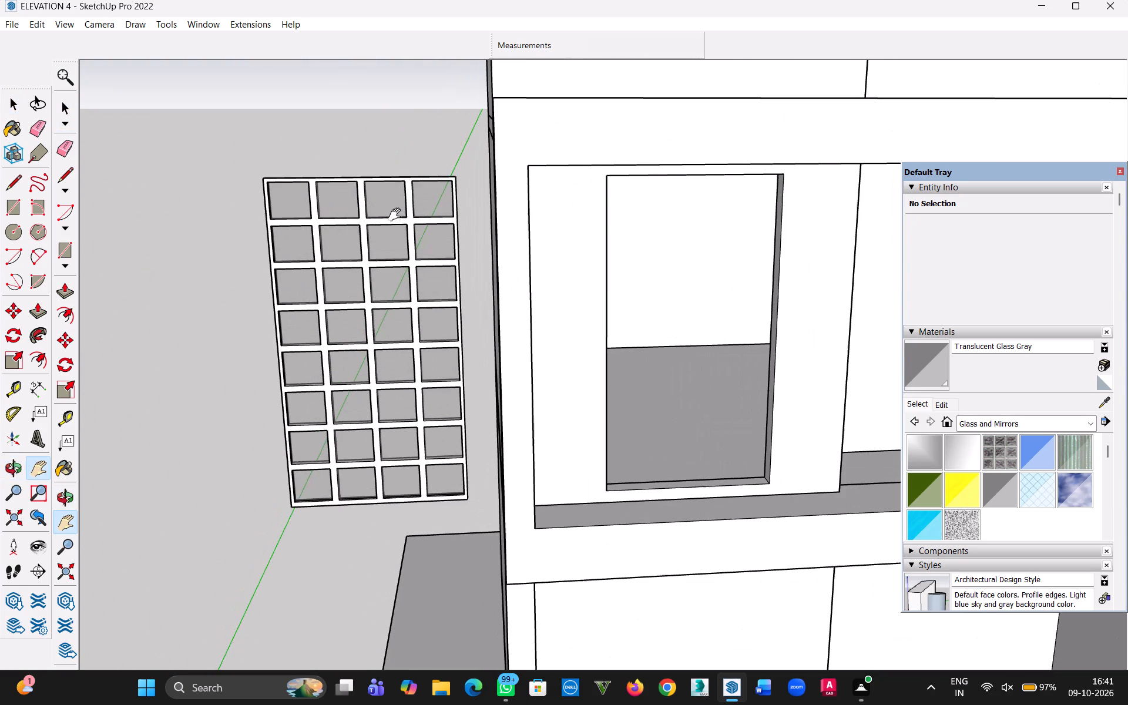
# Explode the solid lattice group so its bars become loose geometry joined with the glass face.
pyautogui.click(9, 99)
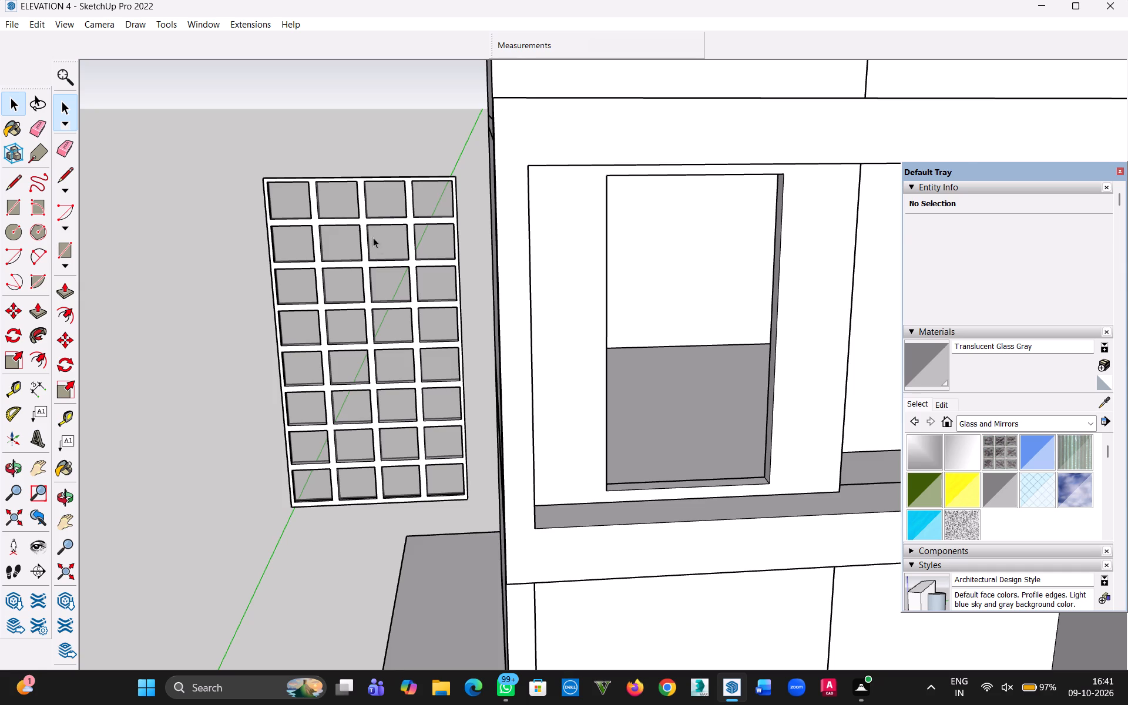
pyautogui.scroll(4, 395, 258)
pyautogui.click(413, 268)
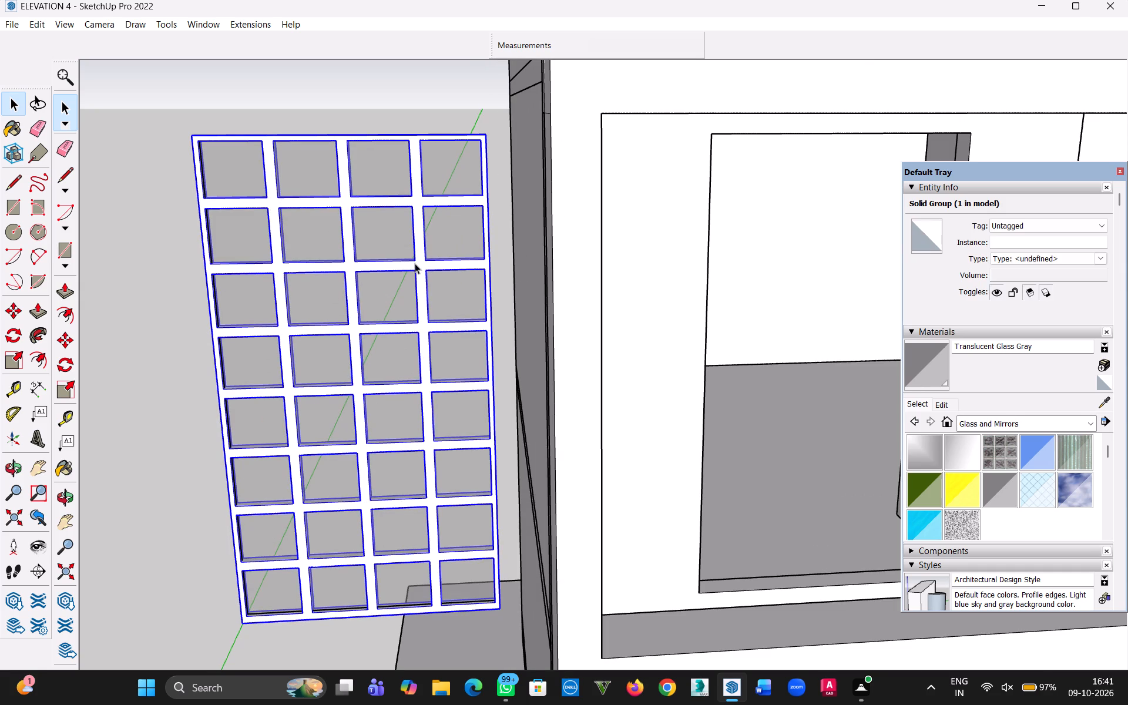
pyautogui.doubleClick(232, 180)
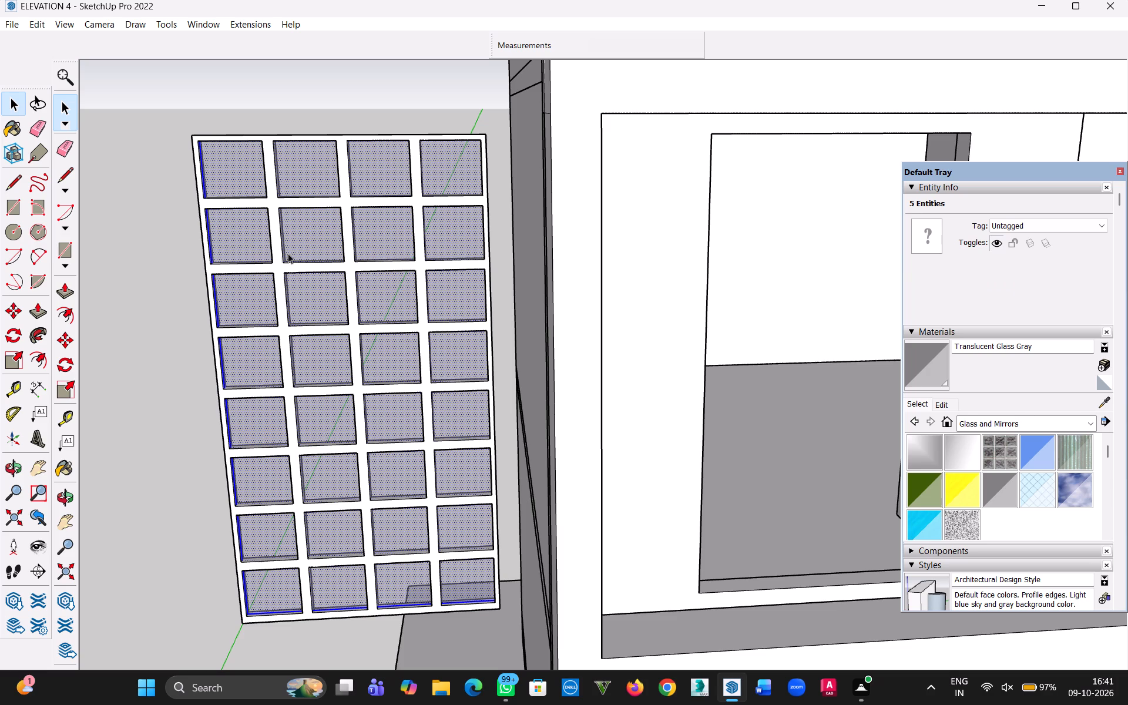
pyautogui.click(282, 268)
pyautogui.rightClick(281, 268)
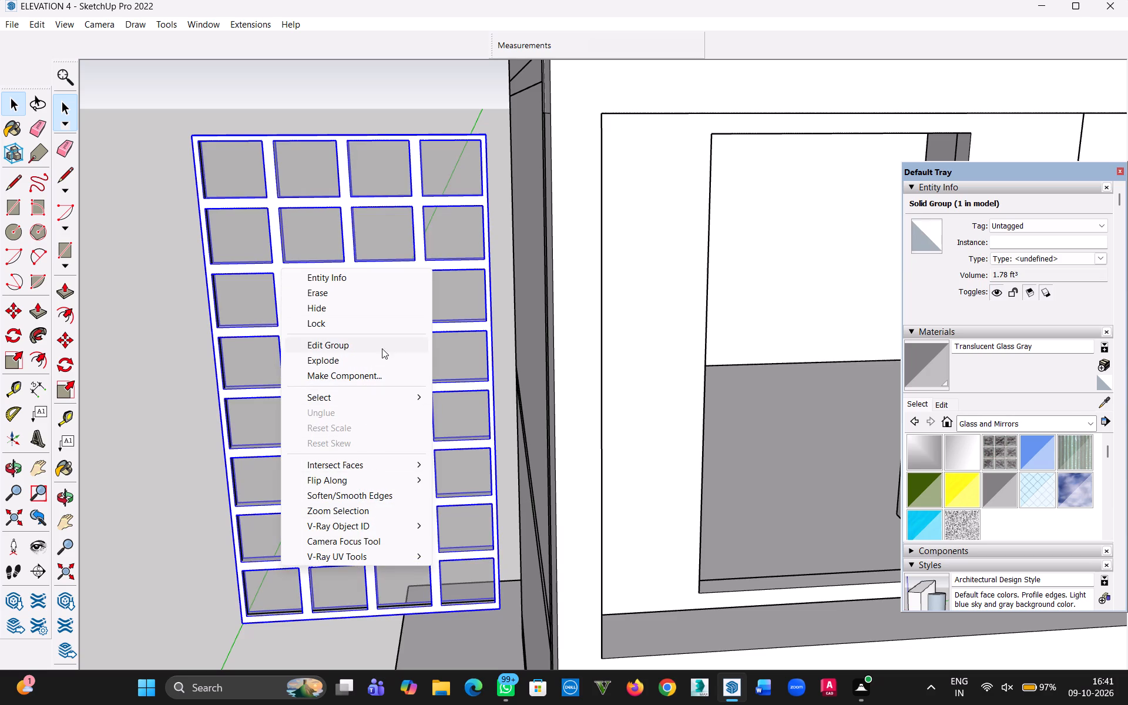
pyautogui.click(338, 362)
pyautogui.click(166, 277)
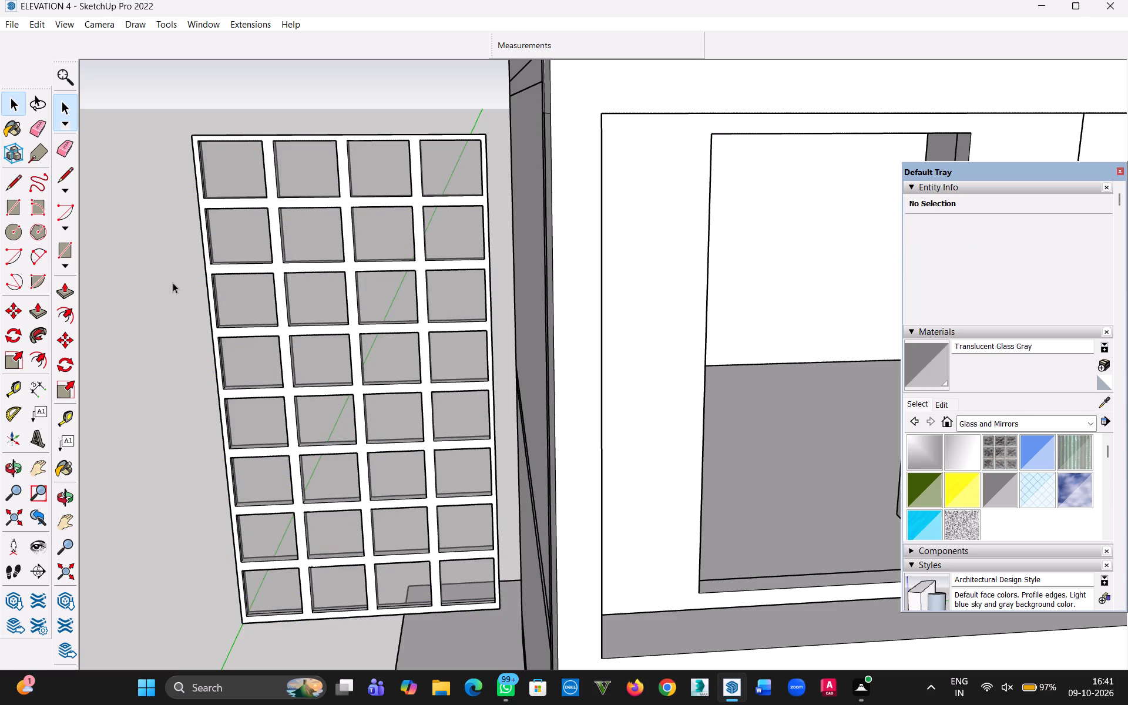
# Select all connected lattice and glass geometry and make it a single group.
pyautogui.tripleClick(249, 267)
pyautogui.moveTo(187, 265); pyautogui.dragTo(662, 267, button='middle')
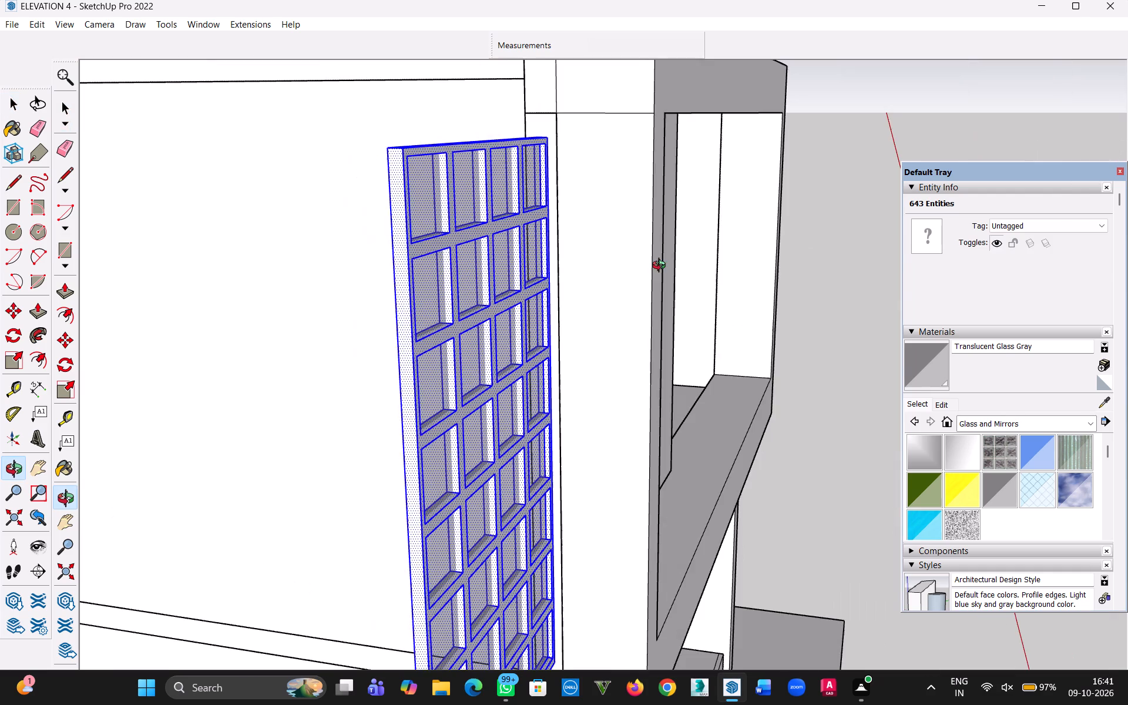
pyautogui.moveTo(662, 267); pyautogui.dragTo(311, 293, button='middle')
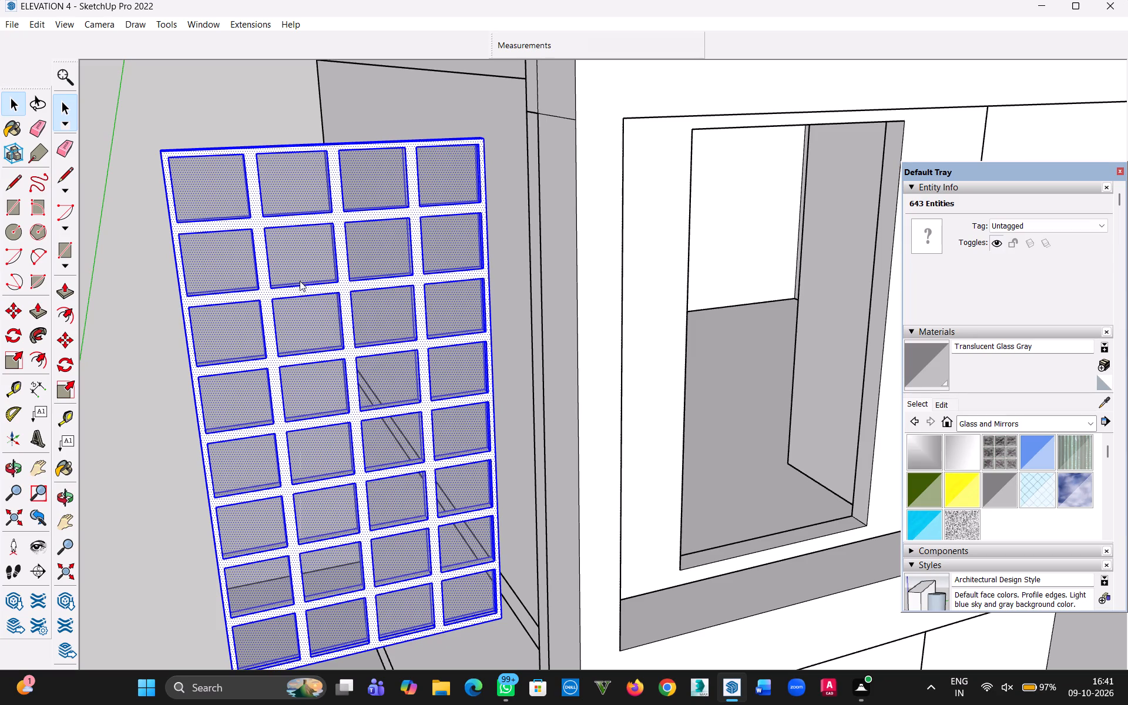
pyautogui.rightClick(300, 281)
pyautogui.click(366, 402)
# Move the grouped glazed lattice about 8' 2 11/16" by its lower corner into the upper-floor opening, near the opening's matching bottom corner.
pyautogui.scroll(-5, 381, 387)
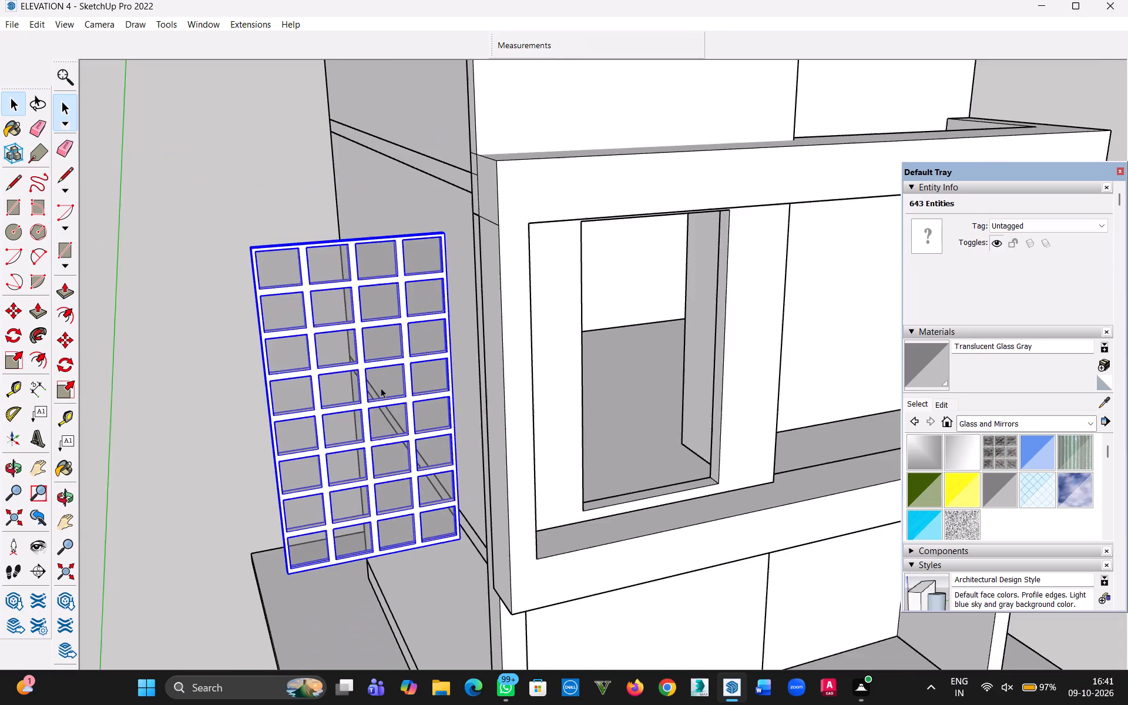
pyautogui.scroll(-7, 381, 388)
pyautogui.moveTo(375, 397); pyautogui.dragTo(277, 365, button='middle')
pyautogui.scroll(6, 350, 399)
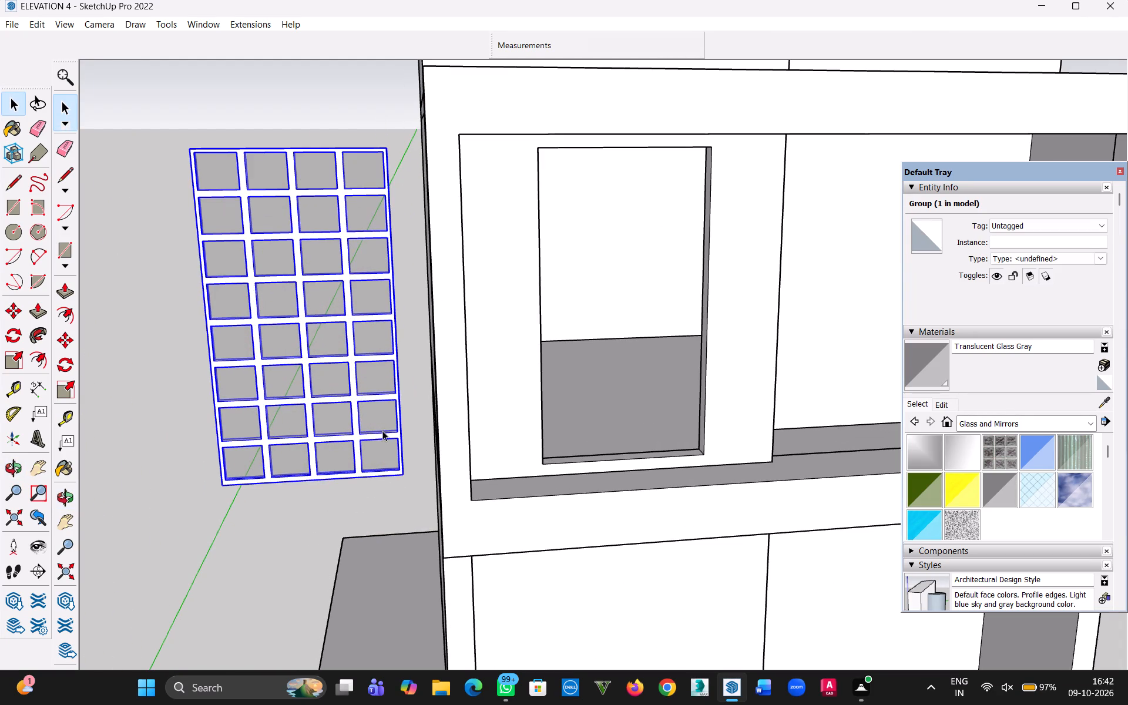
pyautogui.scroll(6, 399, 448)
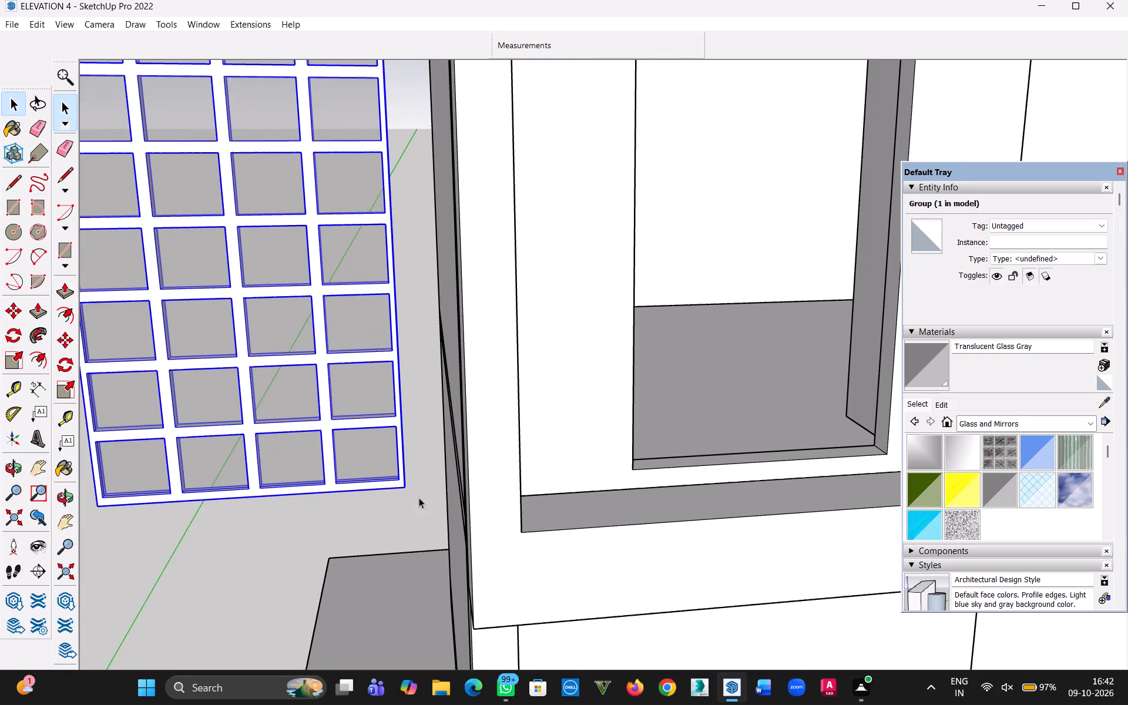
pyautogui.press('m')
pyautogui.click(407, 487)
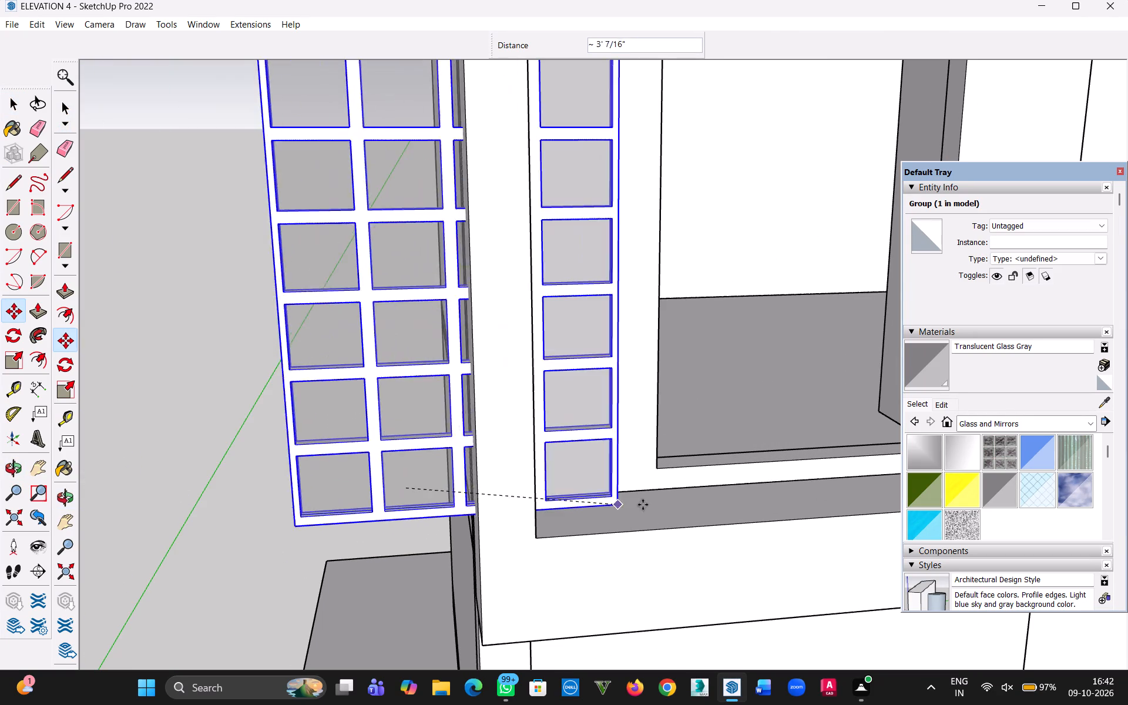
pyautogui.scroll(-3, 680, 502)
pyautogui.press('h')
pyautogui.moveTo(686, 500); pyautogui.dragTo(448, 502)
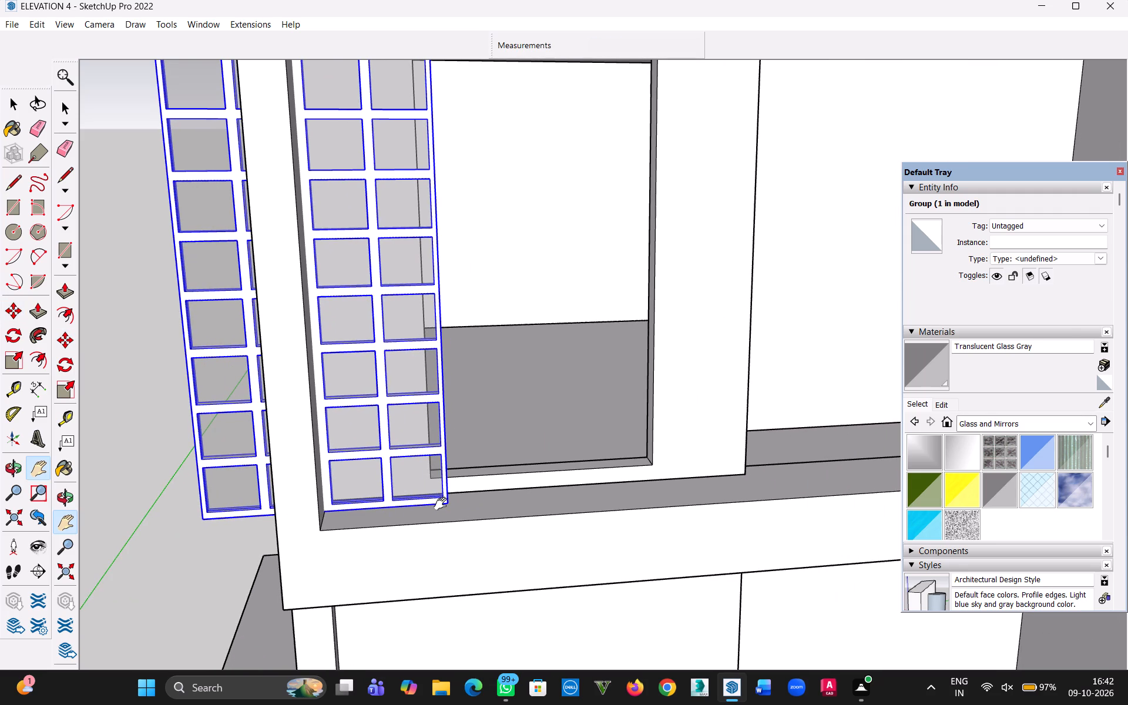
pyautogui.press('Escape')
pyautogui.scroll(3, 663, 495)
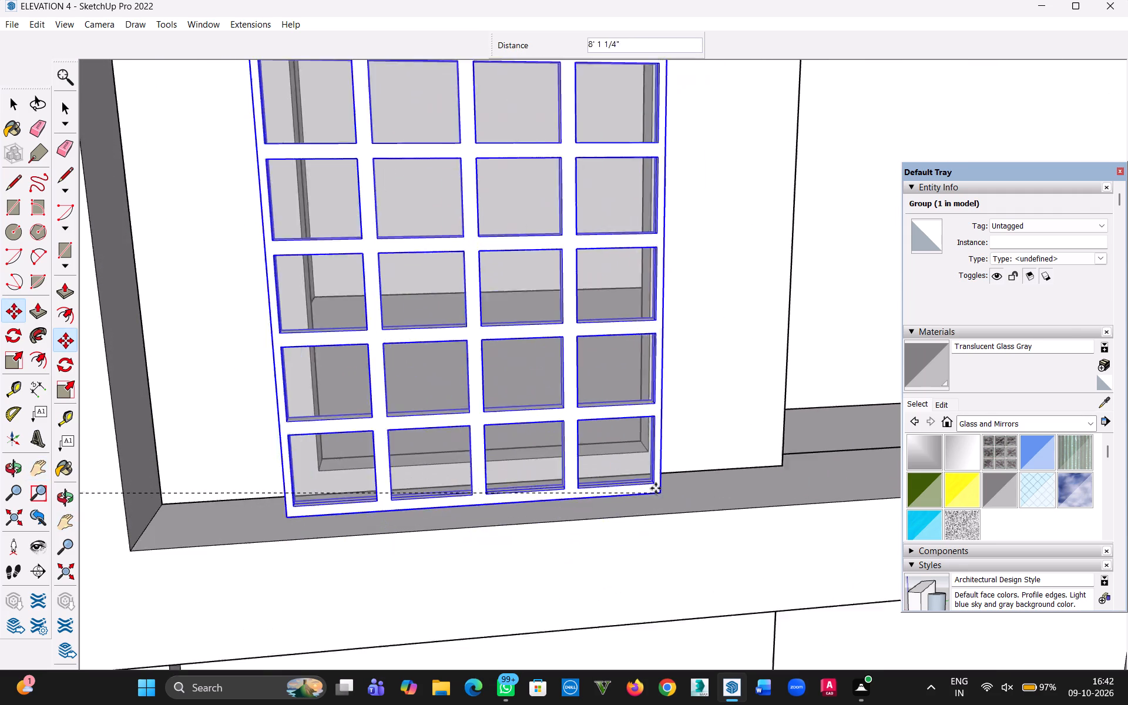
pyautogui.scroll(9, 656, 488)
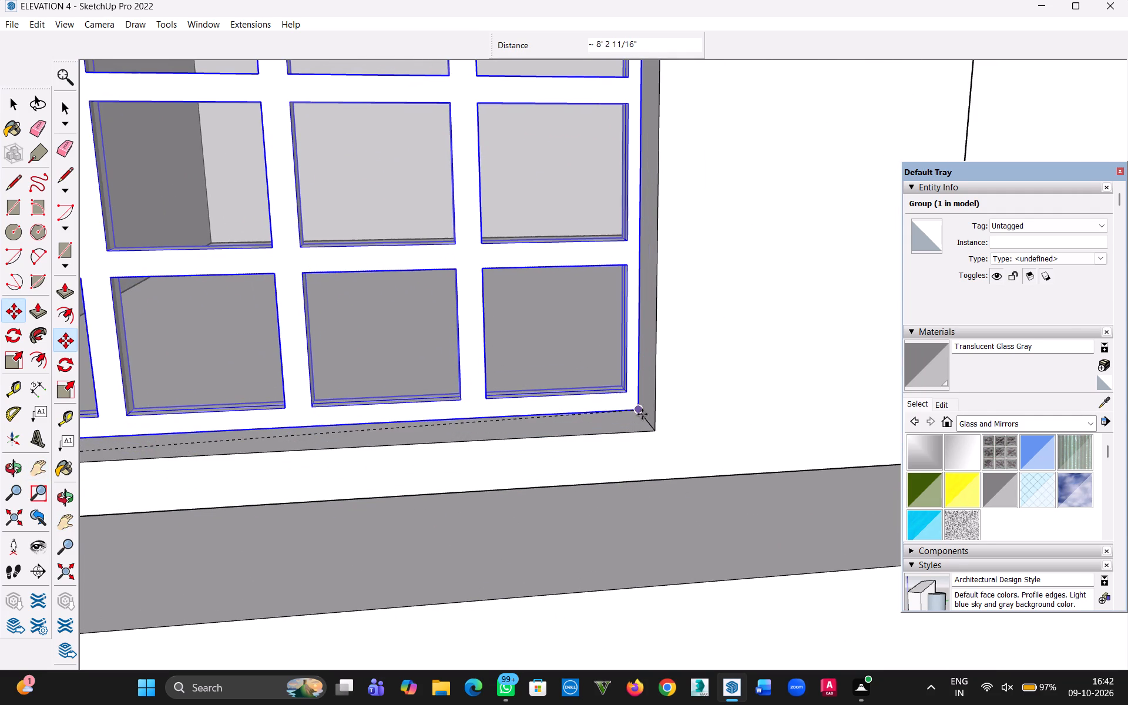
pyautogui.click(641, 413)
pyautogui.scroll(-11, 477, 411)
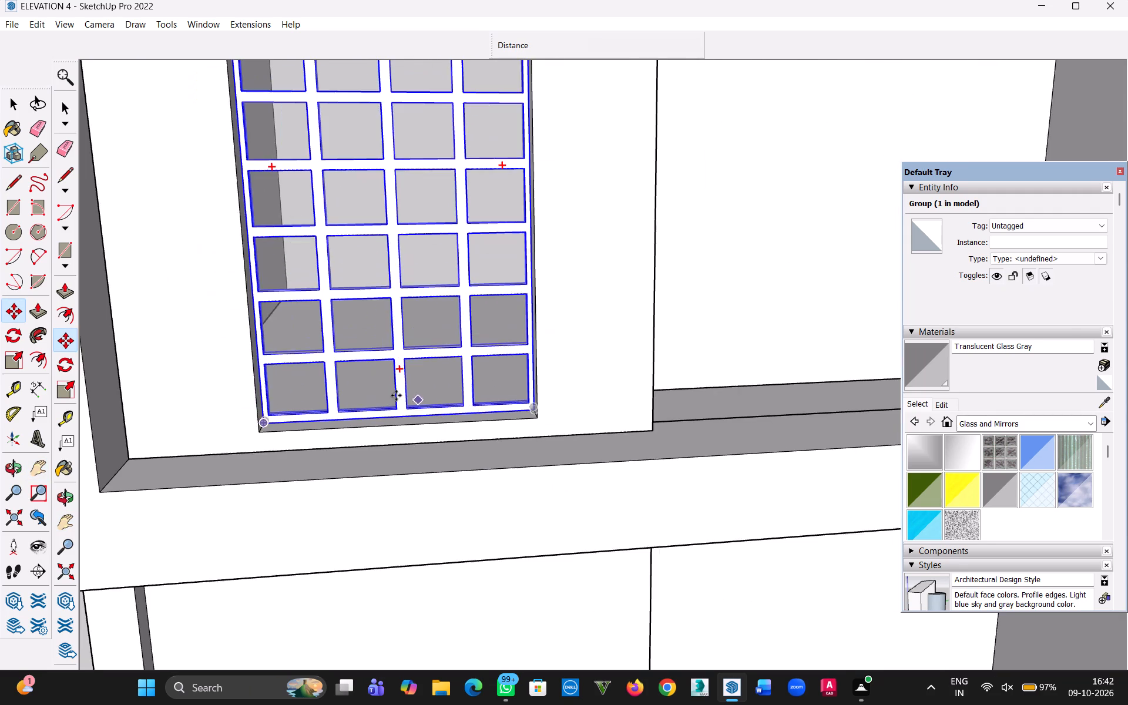
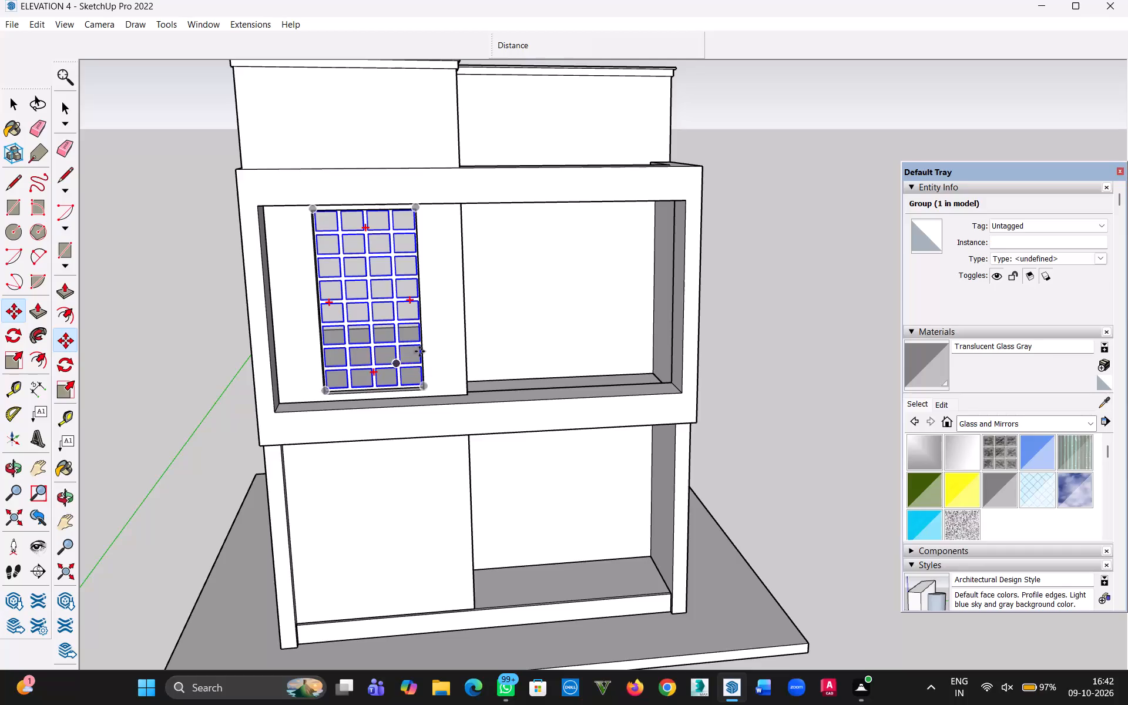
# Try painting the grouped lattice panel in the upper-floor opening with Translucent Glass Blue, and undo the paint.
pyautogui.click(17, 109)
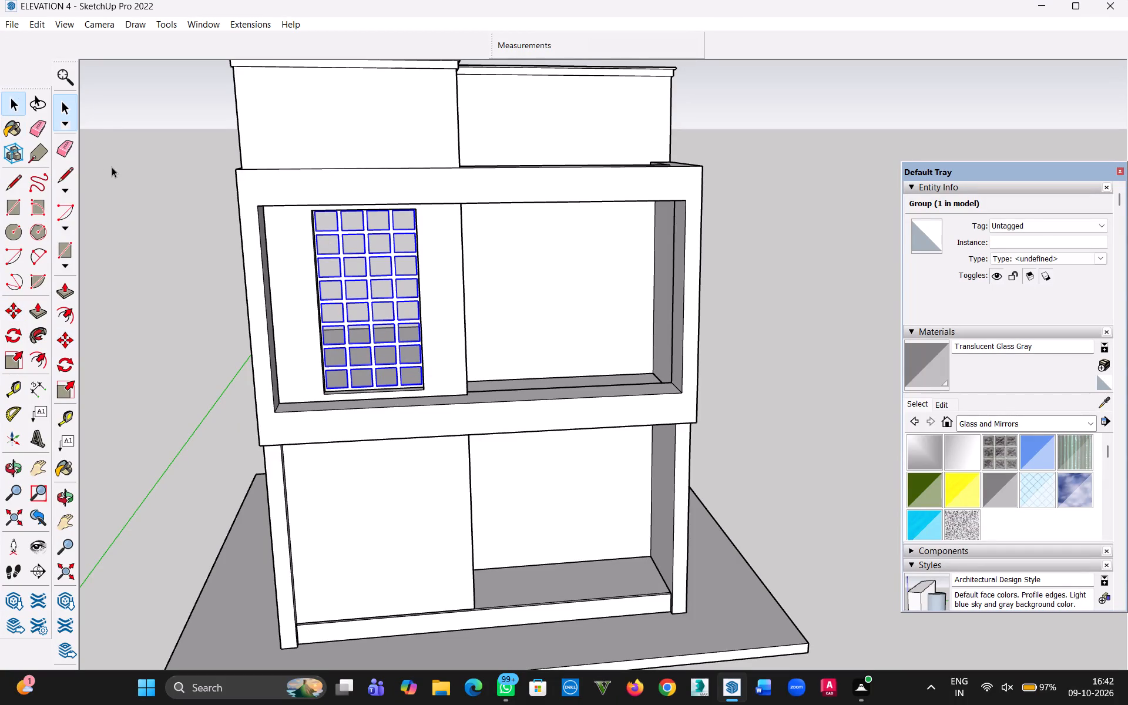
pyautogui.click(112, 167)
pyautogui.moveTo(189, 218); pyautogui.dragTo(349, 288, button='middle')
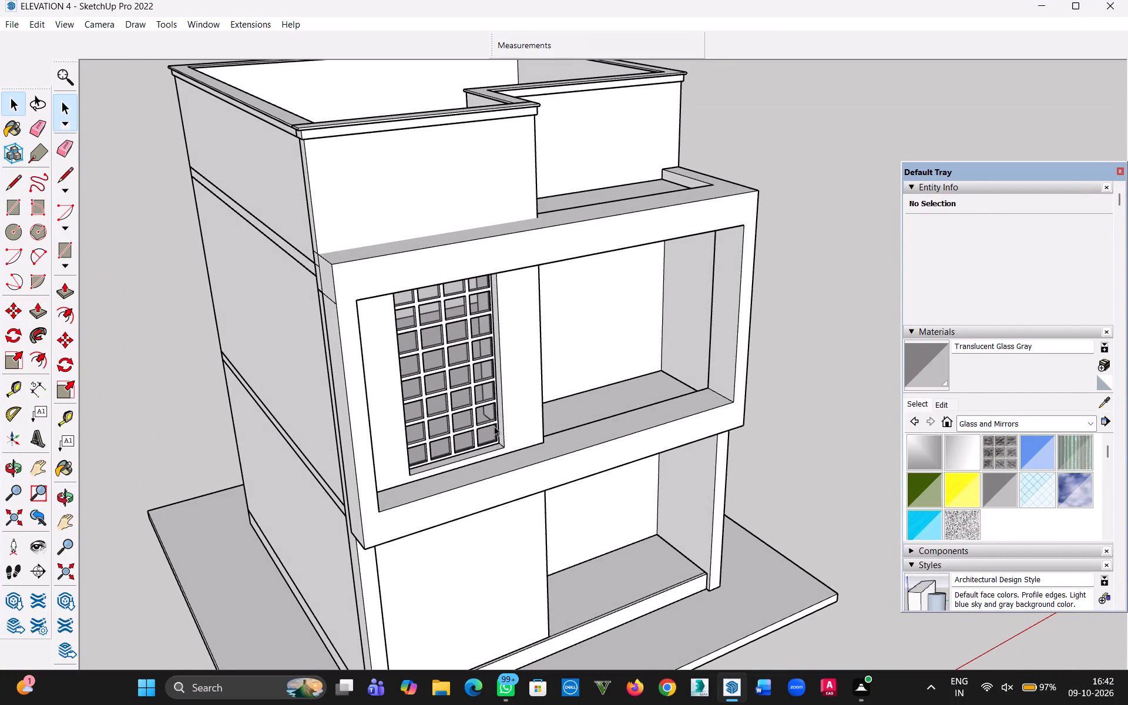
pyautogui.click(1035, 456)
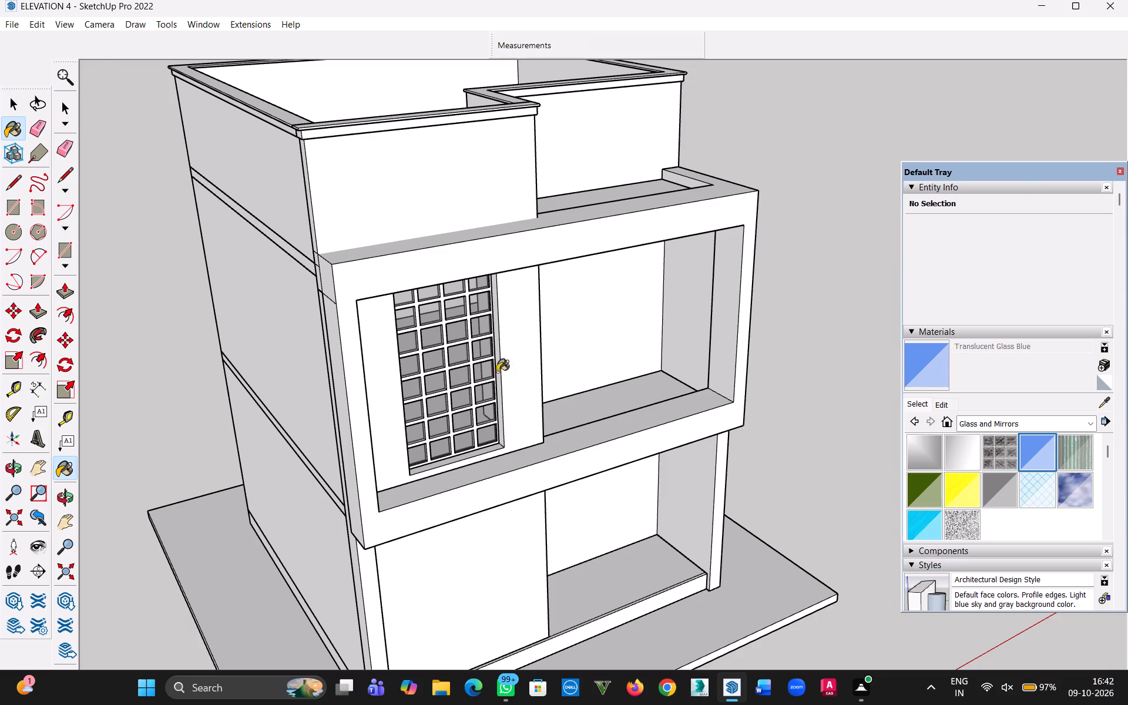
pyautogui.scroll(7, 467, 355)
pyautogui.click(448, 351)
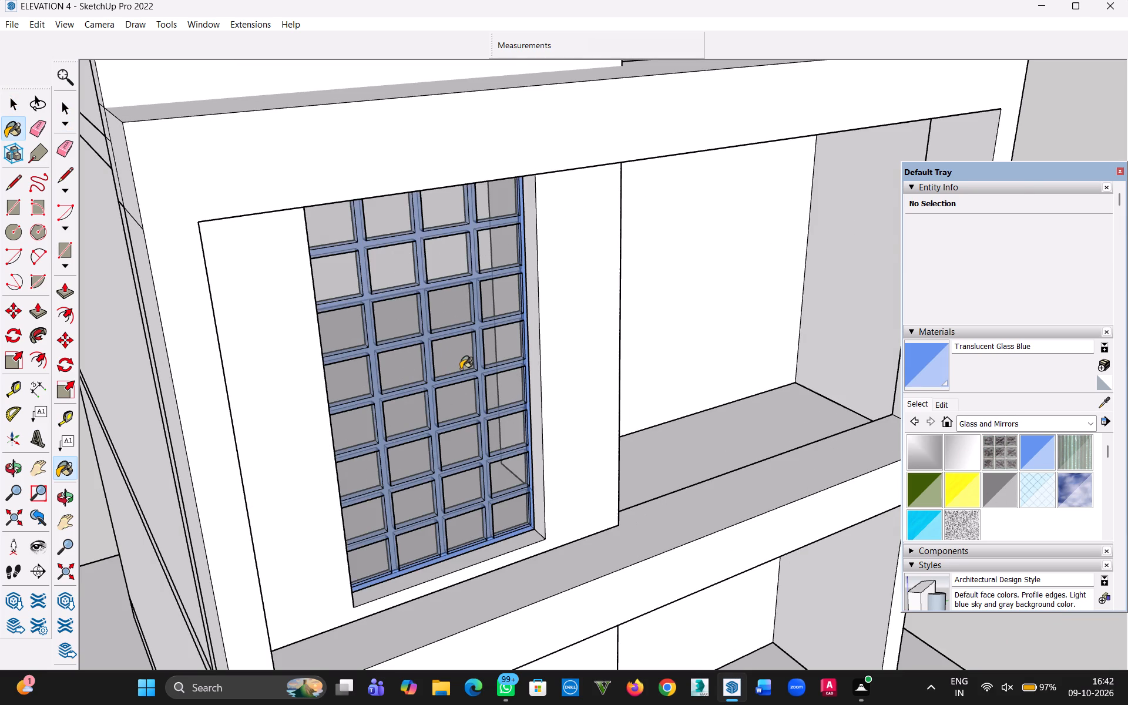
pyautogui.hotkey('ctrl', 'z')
# Open the lattice panel group for editing and select only the glass face behind the bars.
pyautogui.moveTo(444, 391); pyautogui.dragTo(301, 290, button='middle')
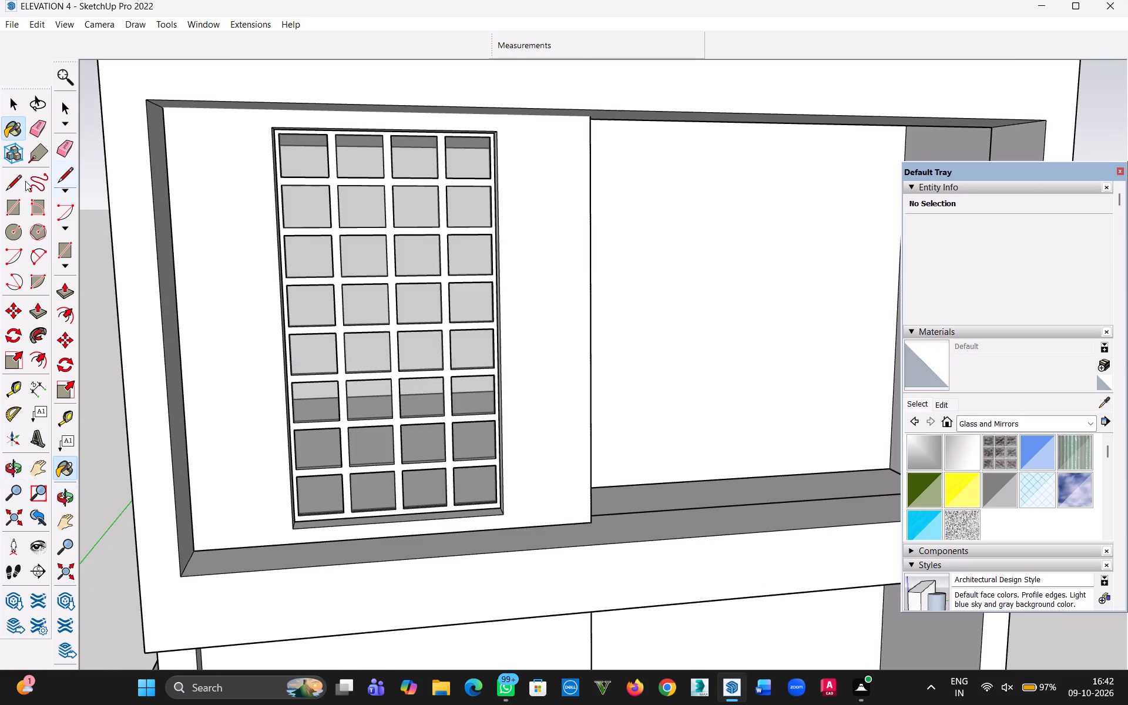
pyautogui.click(11, 105)
pyautogui.tripleClick(411, 260)
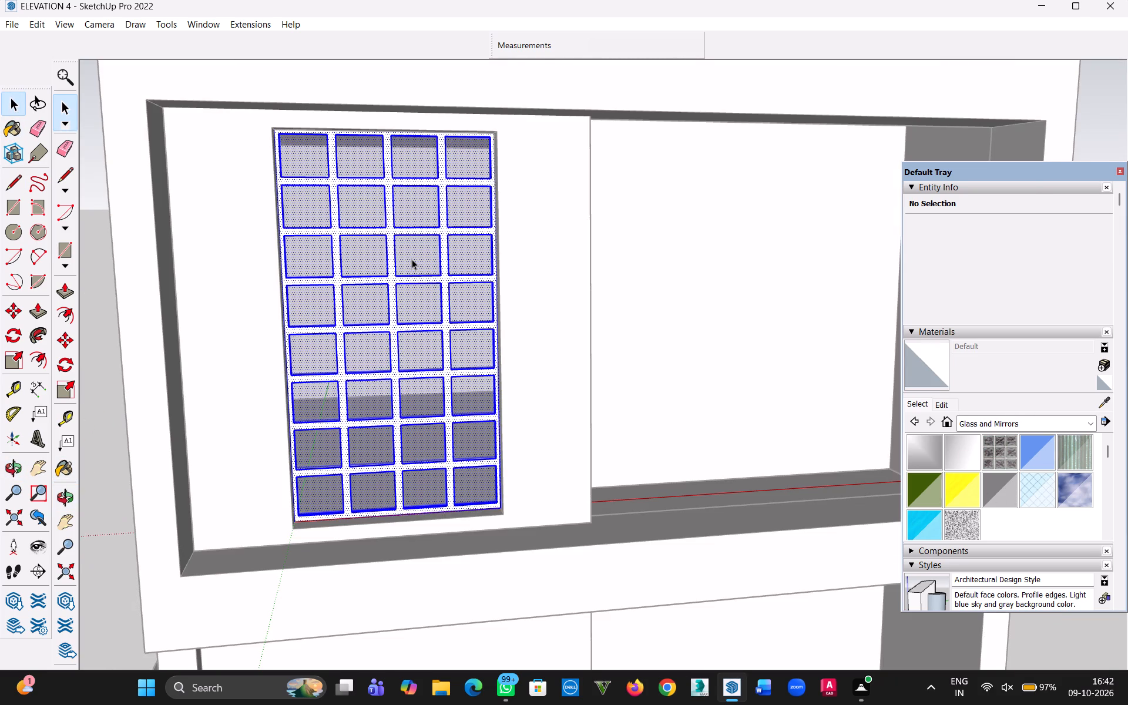
pyautogui.click(415, 260)
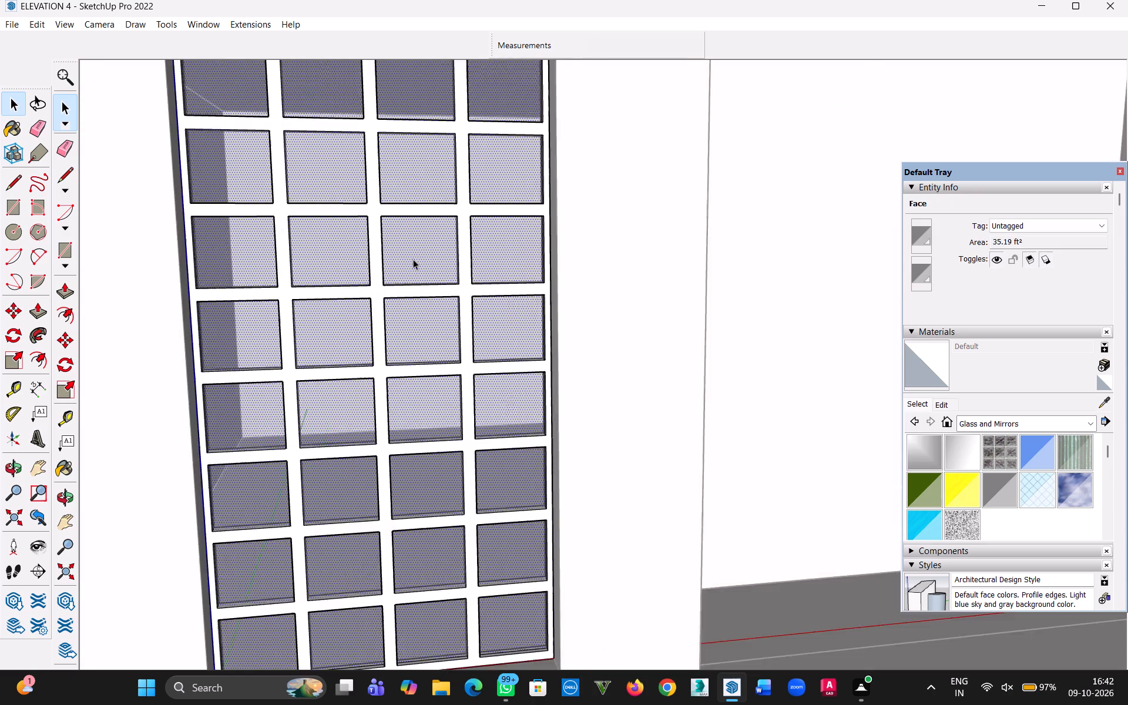
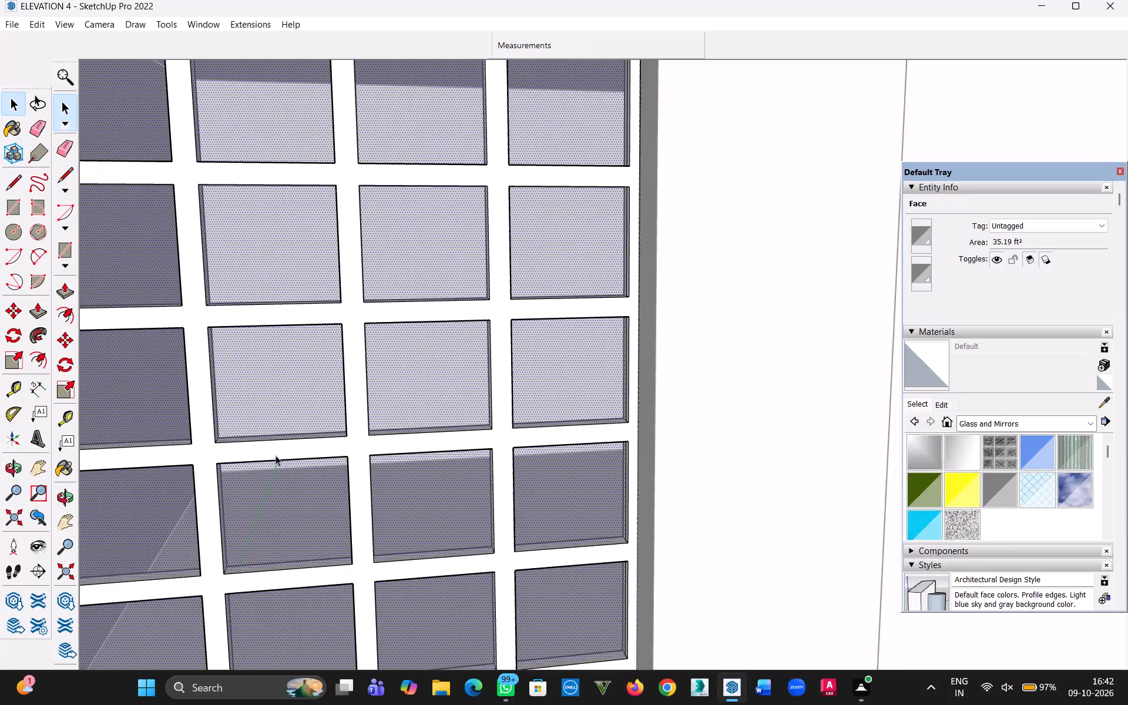
# Paint the selected glass face behind the lattice bars with Translucent Glass Blue and close the panel group.
pyautogui.click(1040, 451)
pyautogui.click(418, 370)
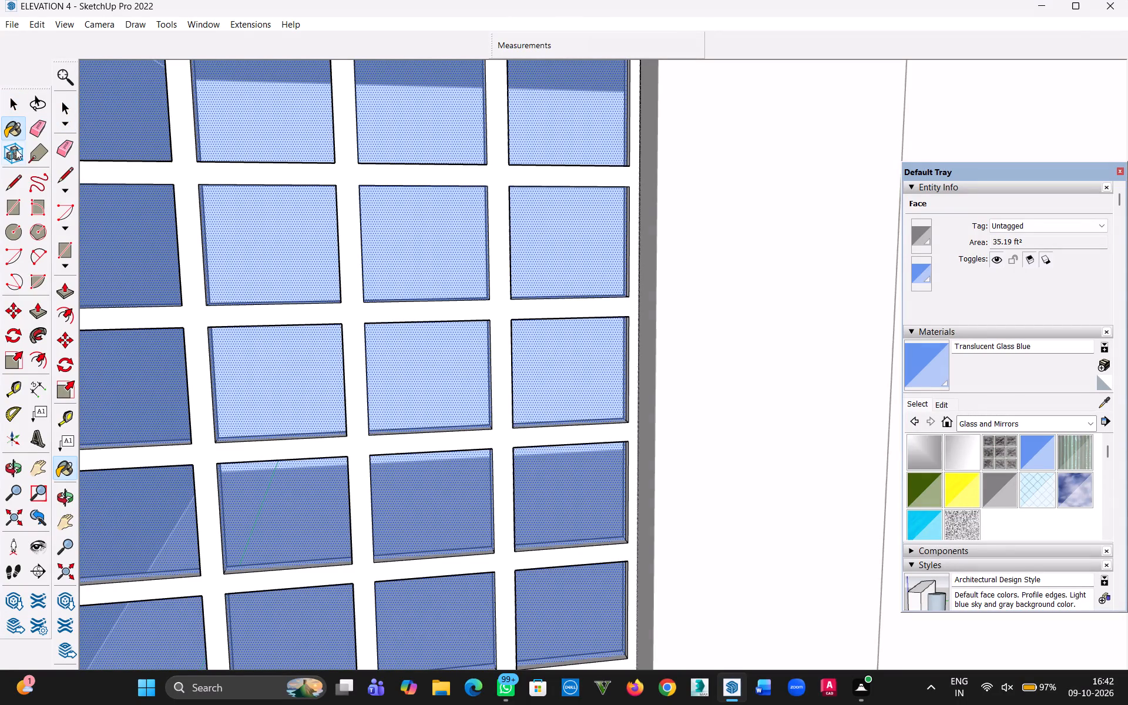
pyautogui.click(11, 108)
pyautogui.scroll(-18, 693, 428)
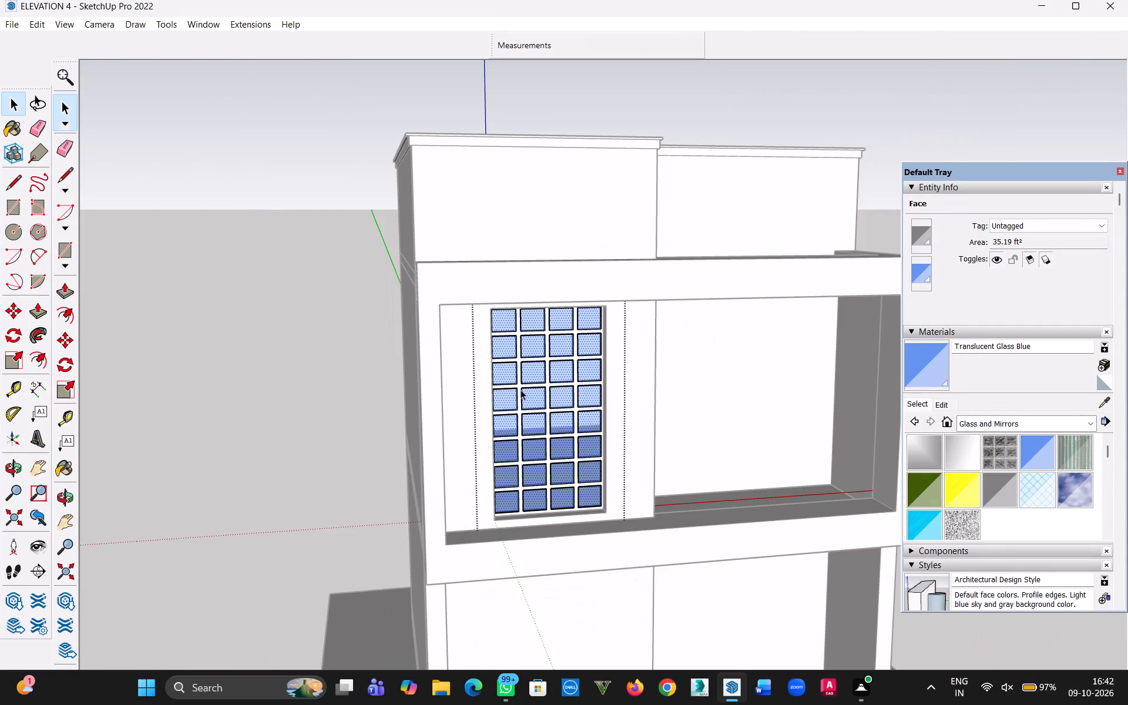
pyautogui.click(269, 359)
# Examine the glazed lattice panel within the front facade from straight ahead, from above and at an angle.
pyautogui.scroll(-4, 675, 450)
pyautogui.moveTo(676, 457); pyautogui.dragTo(565, 397, button='middle')
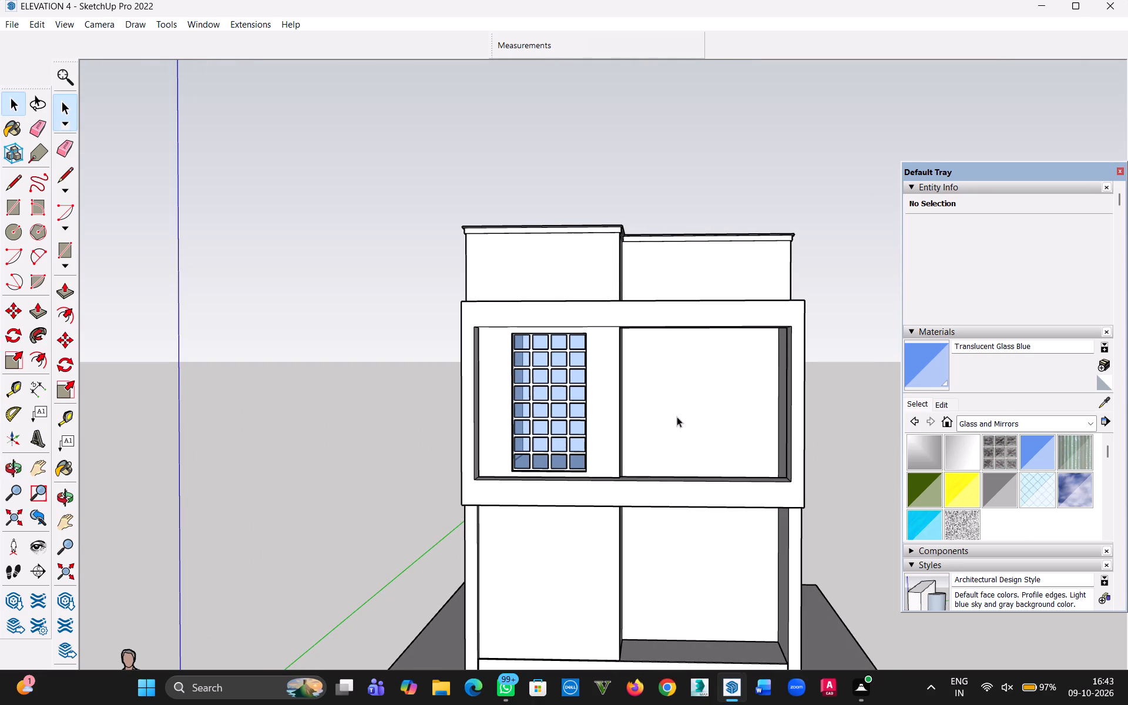
pyautogui.scroll(1, 656, 409)
pyautogui.moveTo(656, 409); pyautogui.dragTo(766, 552, button='middle')
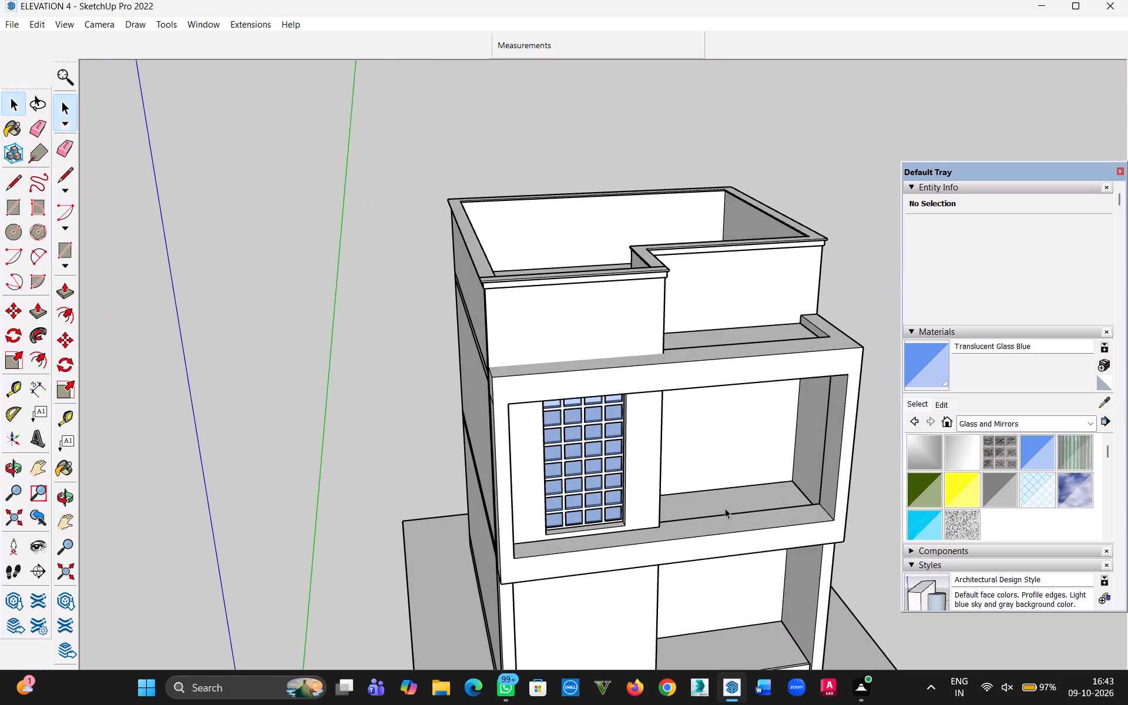
pyautogui.press('h')
pyautogui.moveTo(707, 511); pyautogui.dragTo(386, 271)
pyautogui.moveTo(396, 279); pyautogui.dragTo(644, 393, button='middle')
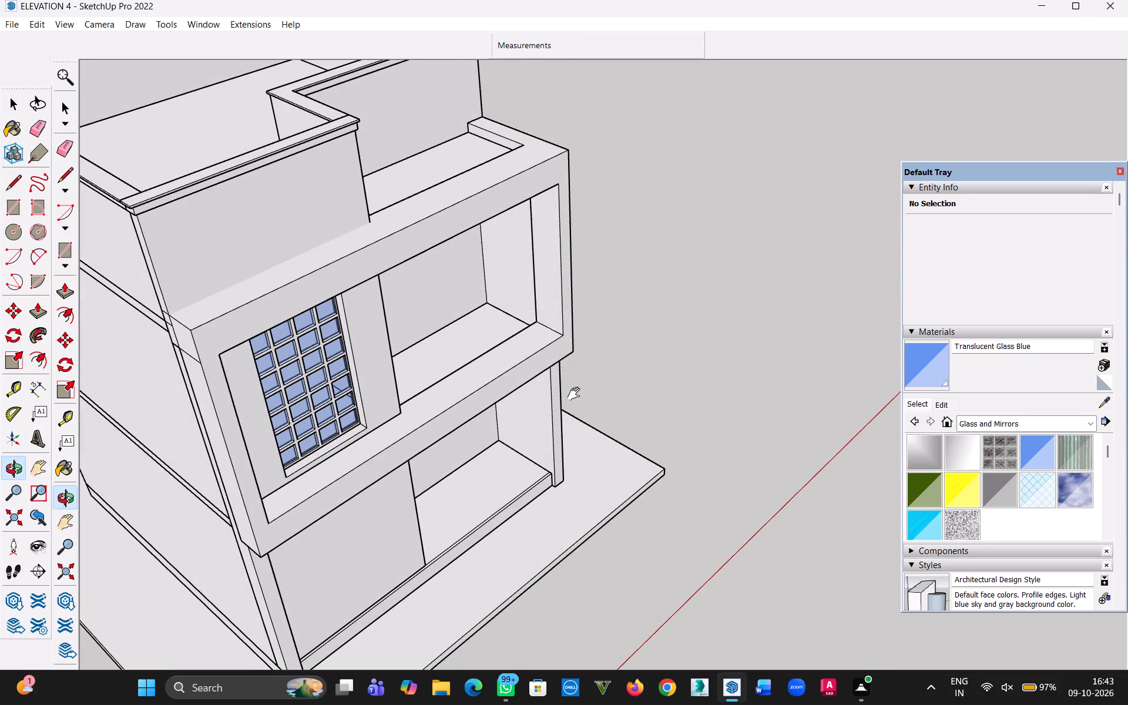
pyautogui.moveTo(280, 425); pyautogui.dragTo(325, 386, button='middle')
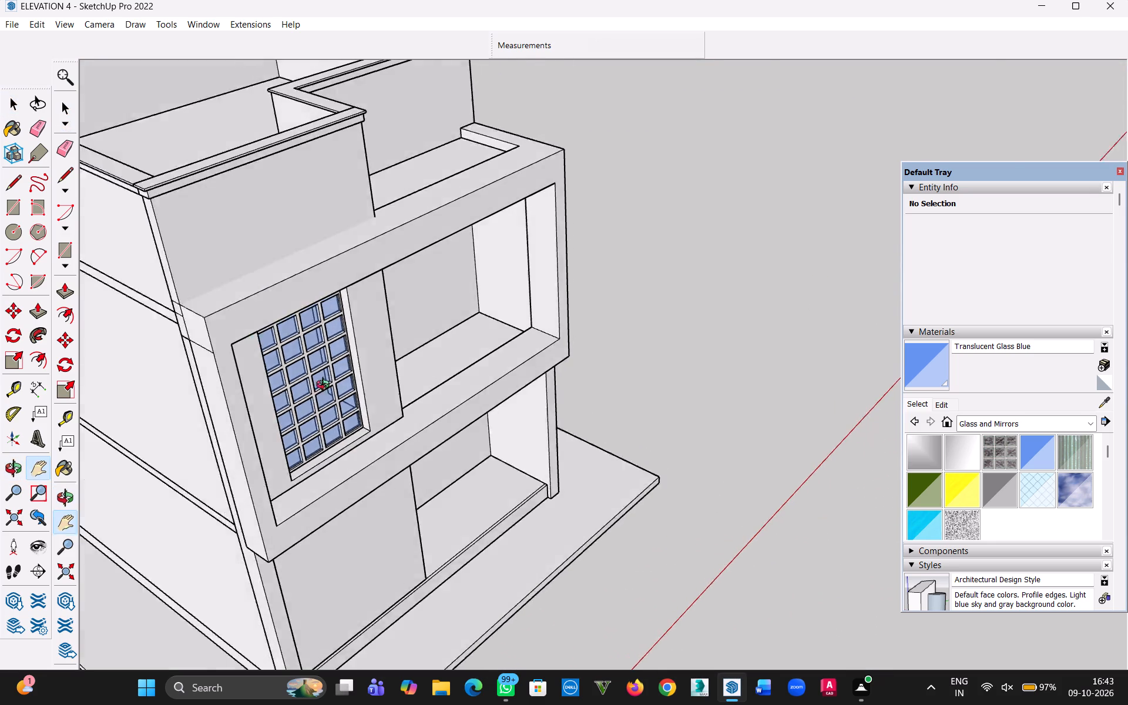
# Inspect where the projecting upper-floor frame meets the side wall, checking the frame group and the narrow strip face inside the wall group.
pyautogui.moveTo(325, 386); pyautogui.dragTo(545, 282, button='middle')
pyautogui.scroll(8, 415, 259)
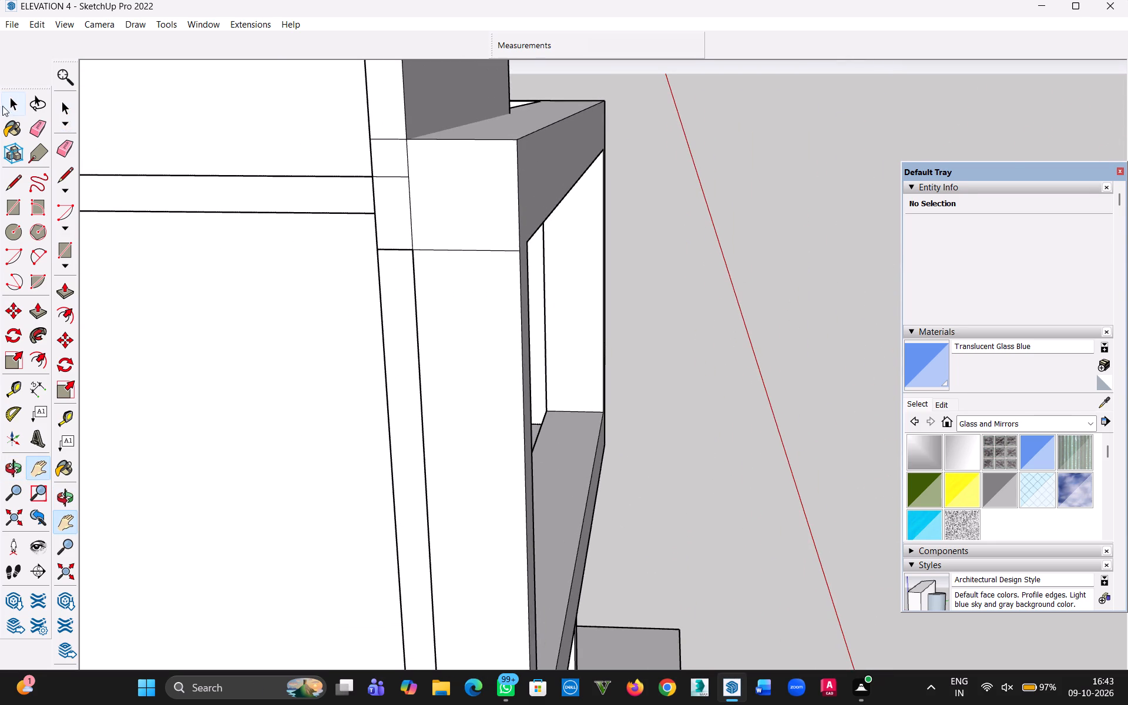
pyautogui.click(8, 106)
pyautogui.click(389, 177)
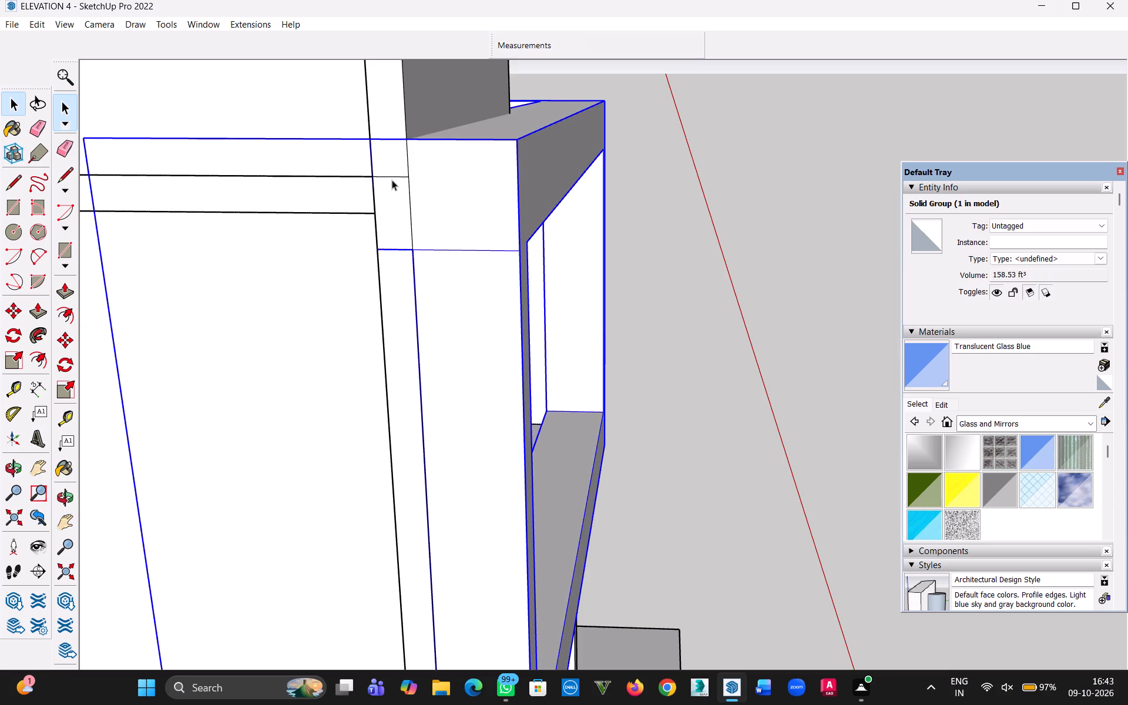
pyautogui.scroll(-11, 450, 293)
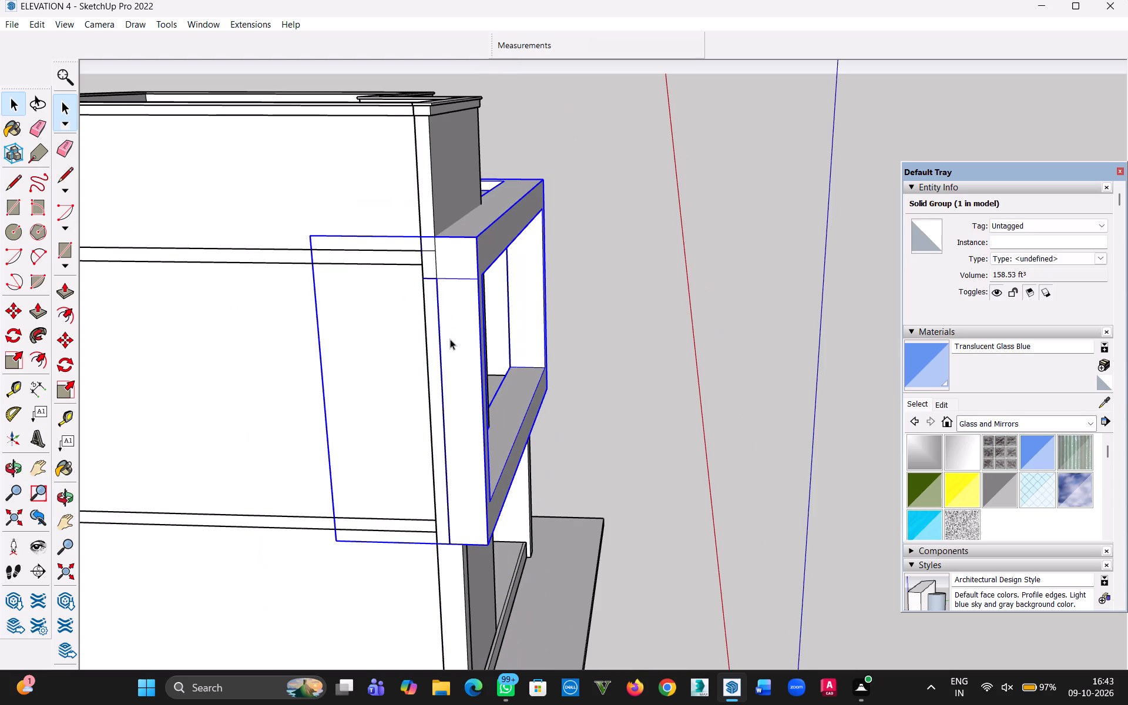
pyautogui.scroll(10, 442, 326)
pyautogui.doubleClick(409, 231)
pyautogui.doubleClick(408, 231)
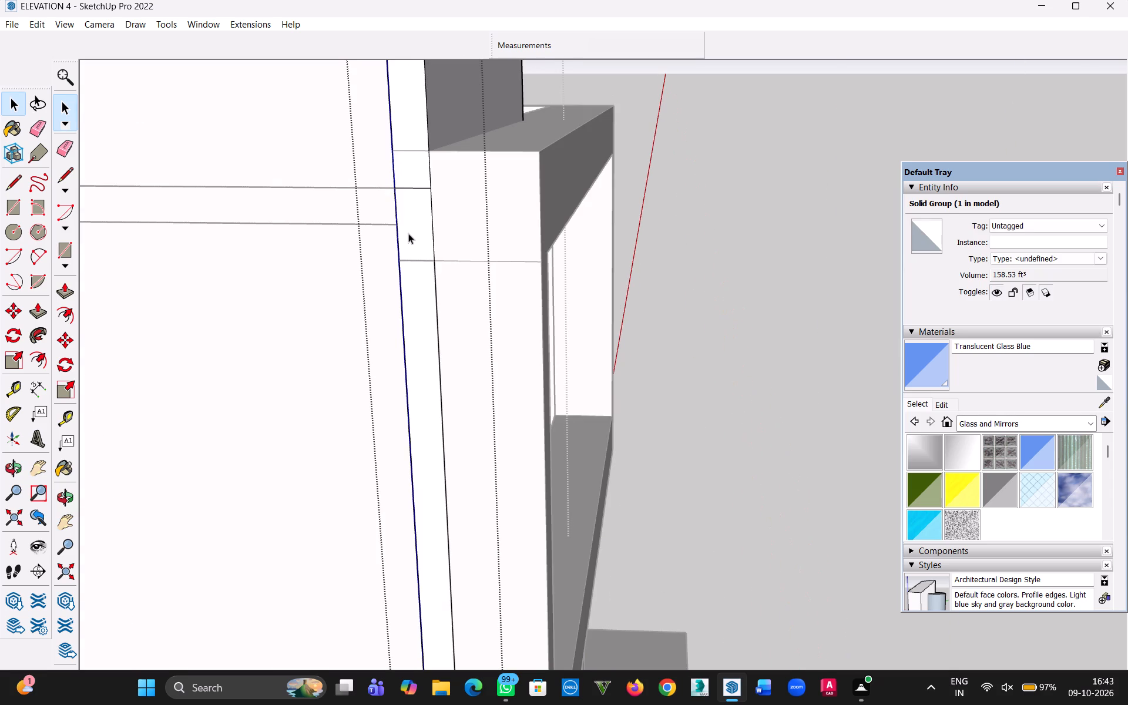
pyautogui.doubleClick(415, 316)
pyautogui.doubleClick(415, 316)
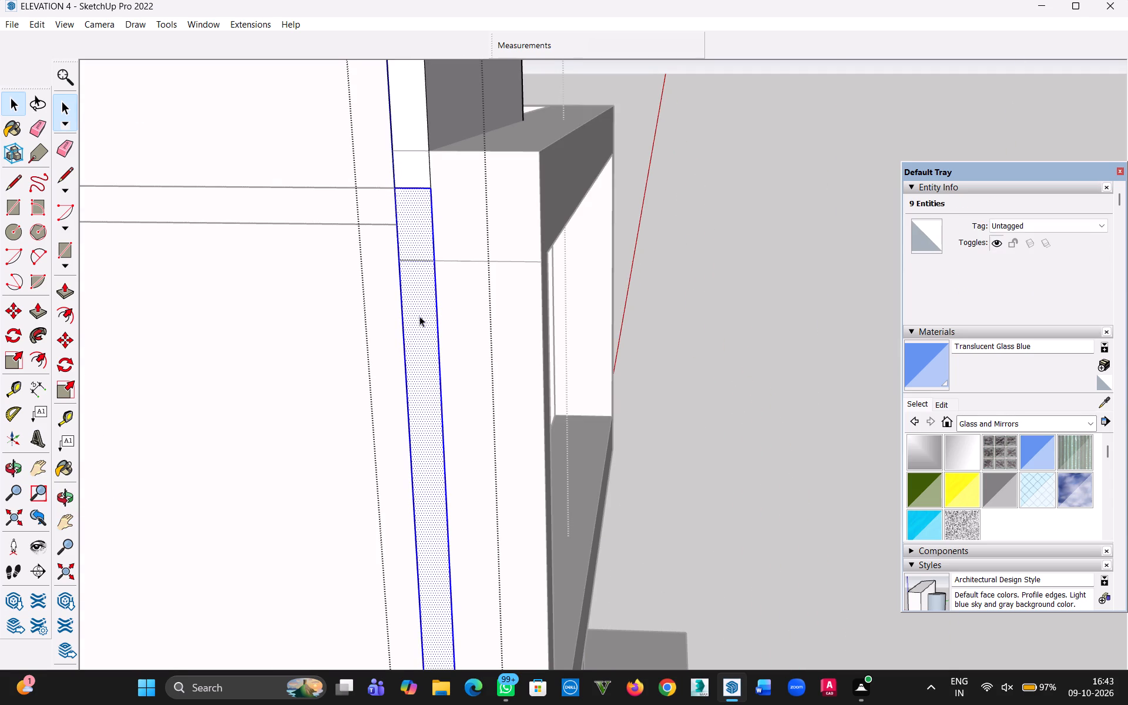
pyautogui.click(800, 279)
# Review the whole building from the side, roof and front to check the glazed lattice panel in its overall context.
pyautogui.scroll(-11, 761, 321)
pyautogui.moveTo(745, 324); pyautogui.dragTo(336, 279, button='middle')
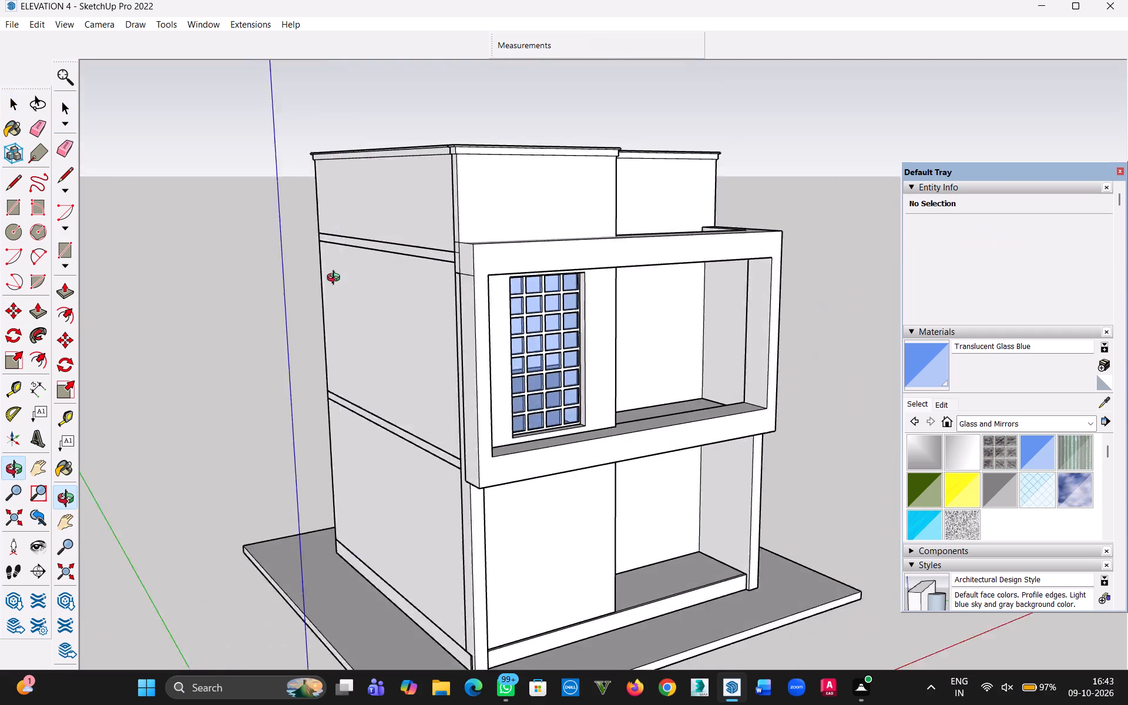
pyautogui.moveTo(336, 279); pyautogui.dragTo(316, 279, button='middle')
pyautogui.moveTo(553, 305); pyautogui.dragTo(817, 300, button='middle')
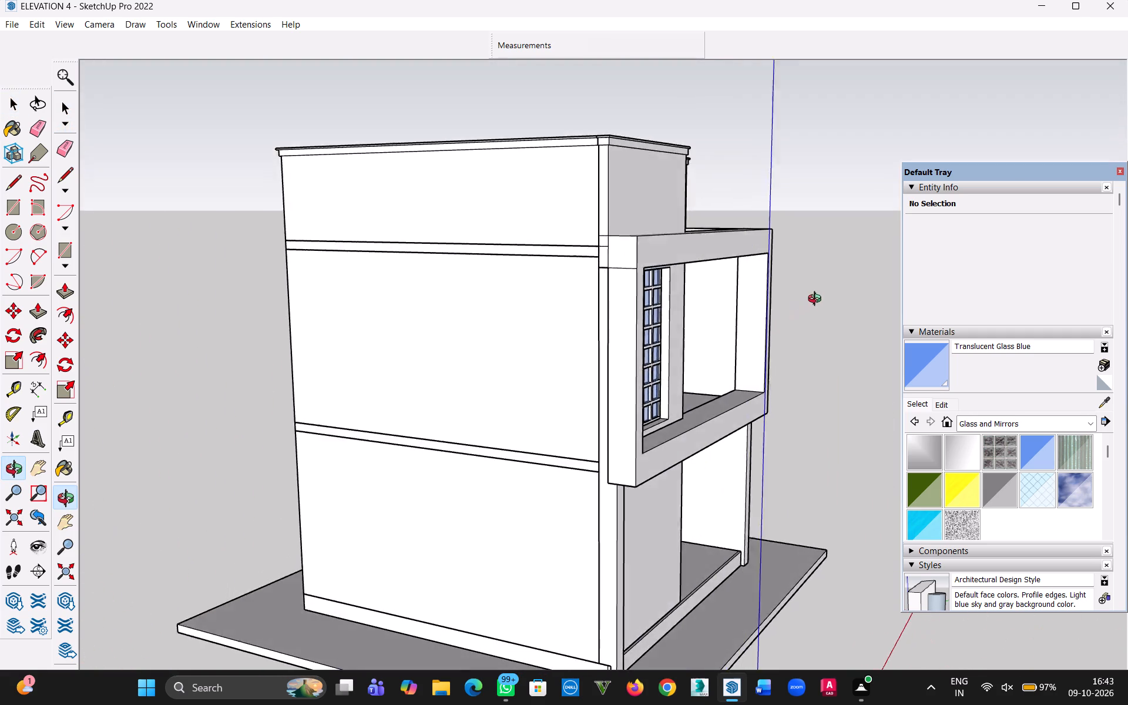
pyautogui.moveTo(817, 300); pyautogui.dragTo(986, 646, button='middle')
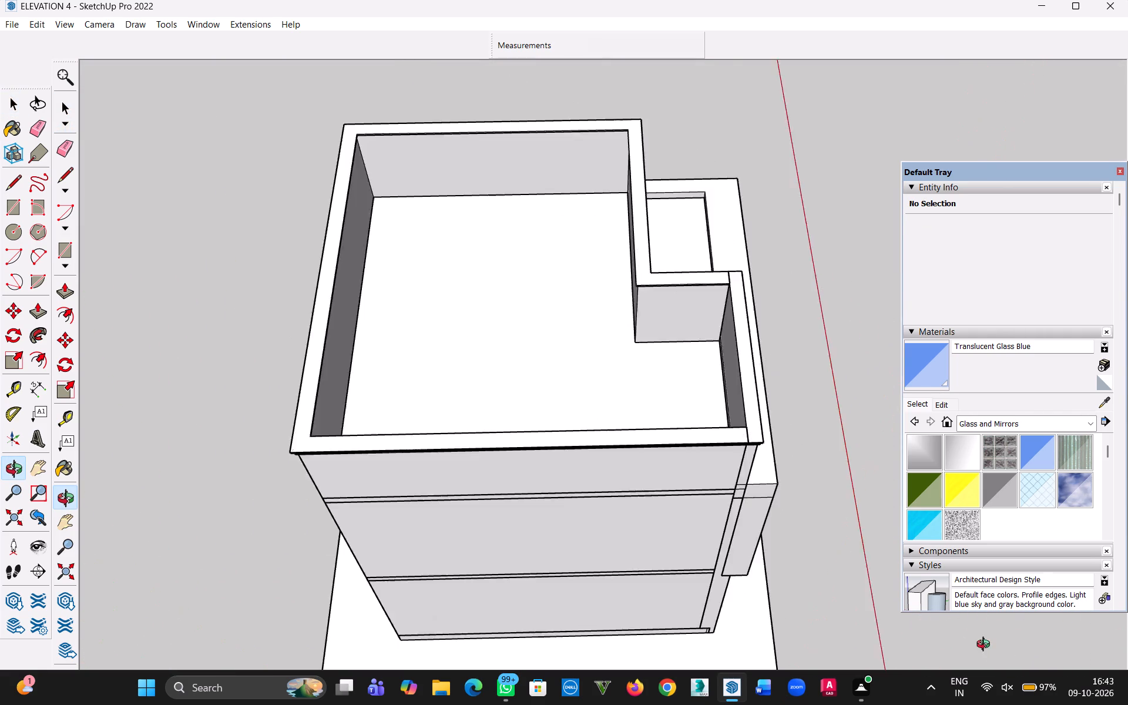
pyautogui.moveTo(986, 646); pyautogui.dragTo(406, 200, button='middle')
pyautogui.moveTo(462, 489); pyautogui.dragTo(343, 445, button='middle')
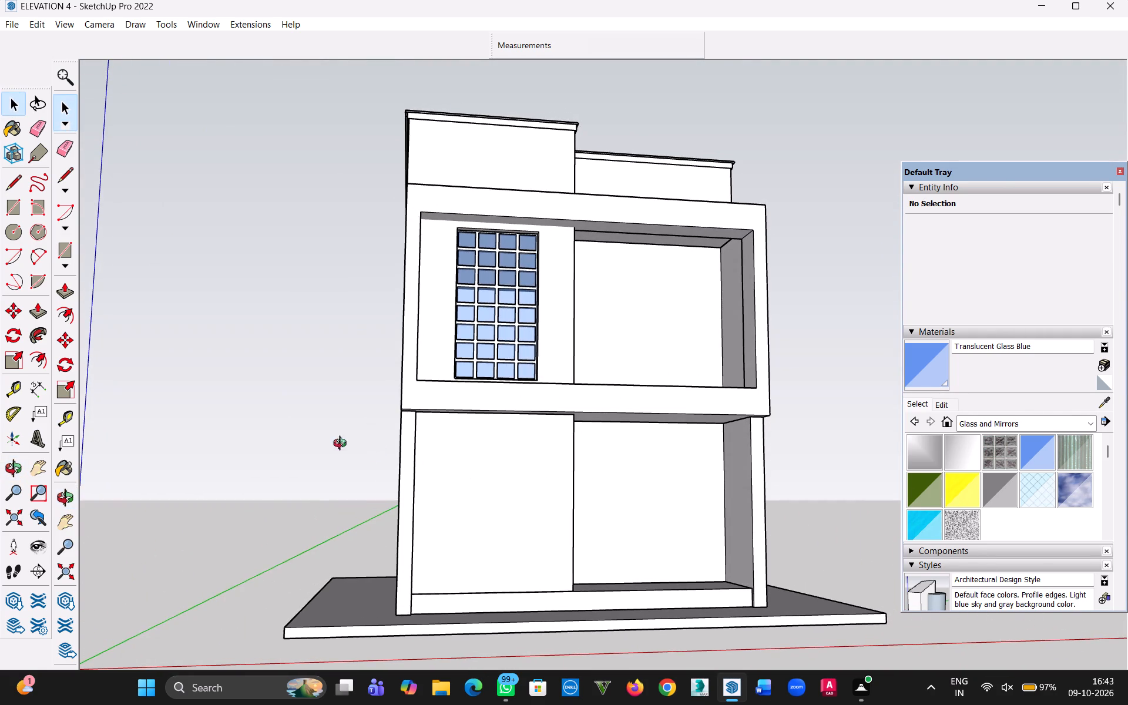
pyautogui.moveTo(343, 445); pyautogui.dragTo(297, 435, button='middle')
pyautogui.scroll(8, 372, 414)
pyautogui.middleClick(455, 438)
pyautogui.scroll(-5, 455, 439)
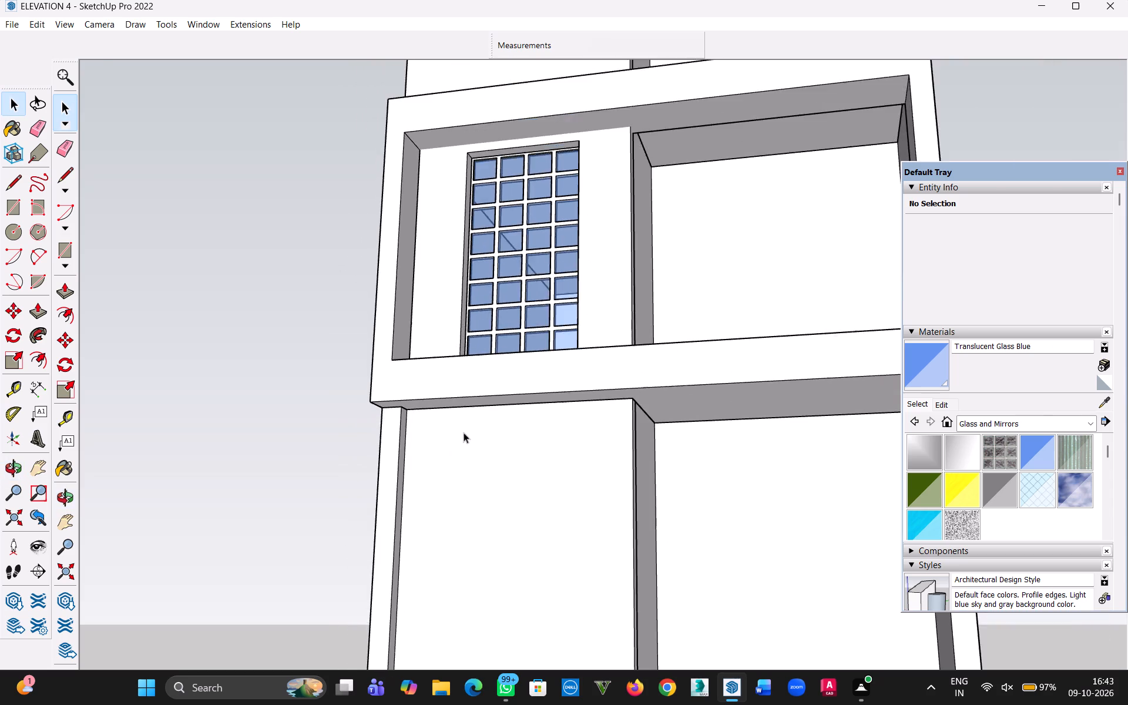
pyautogui.scroll(-3, 464, 432)
pyautogui.moveTo(584, 465); pyautogui.dragTo(387, 543, button='middle')
pyautogui.scroll(6, 501, 540)
pyautogui.scroll(-4, 536, 553)
pyautogui.moveTo(578, 556); pyautogui.dragTo(701, 559, button='middle')
pyautogui.scroll(-10, 691, 579)
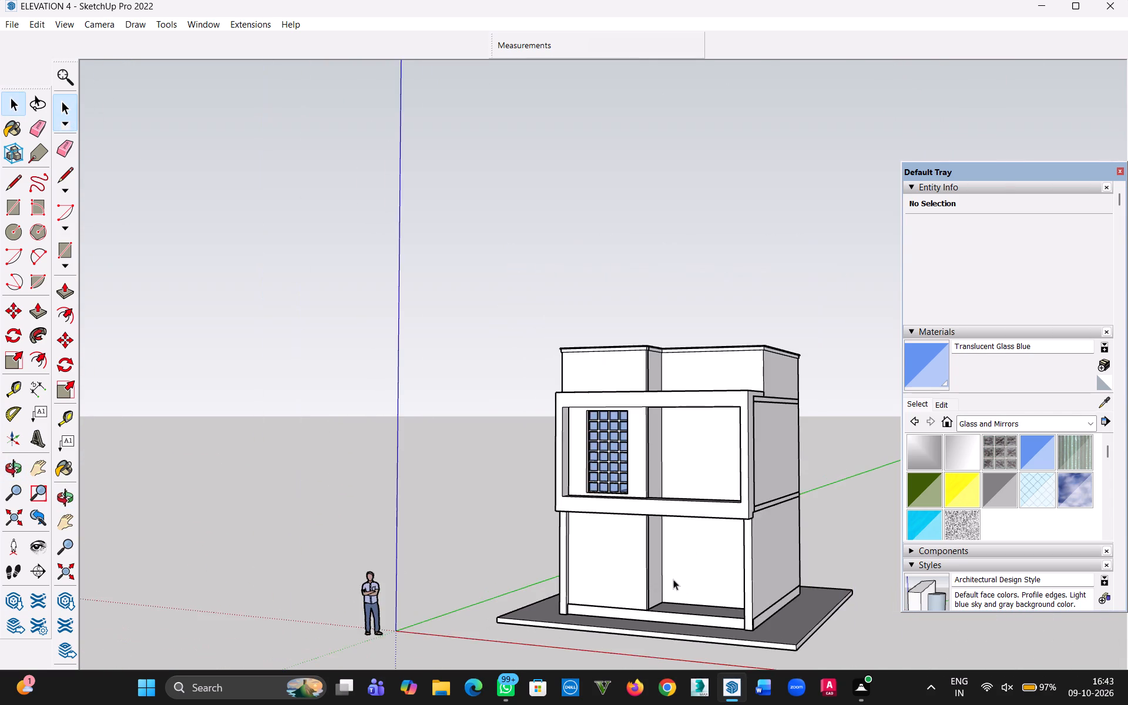
pyautogui.moveTo(673, 579); pyautogui.dragTo(832, 623, button='middle')
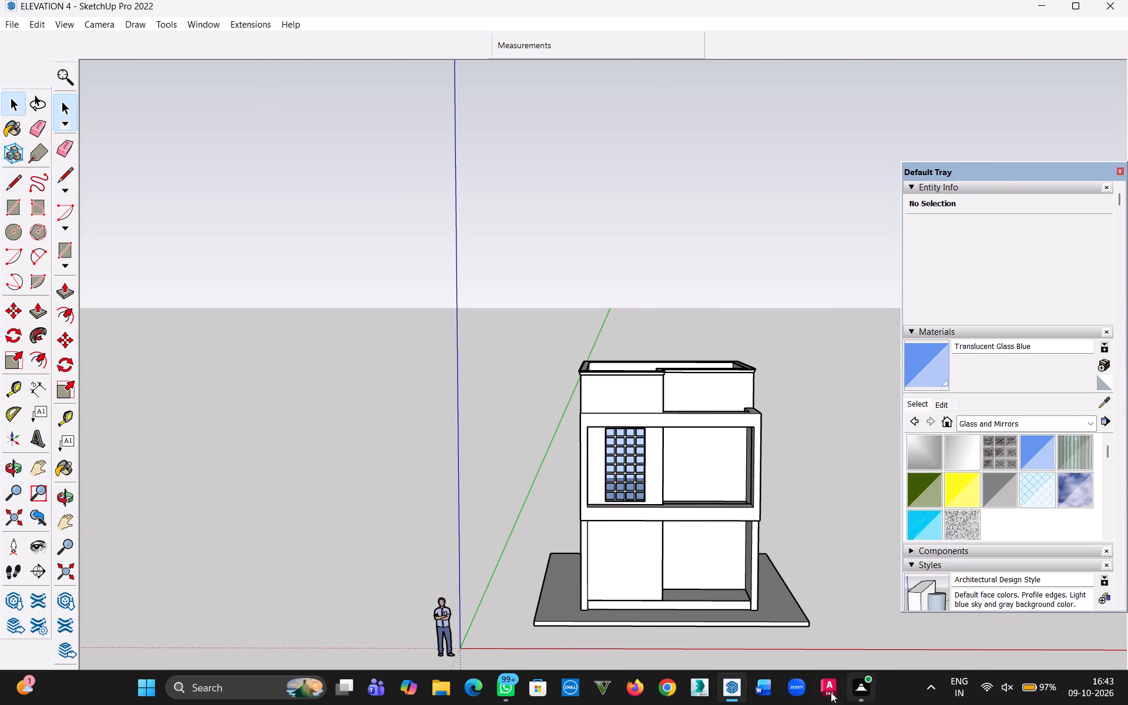
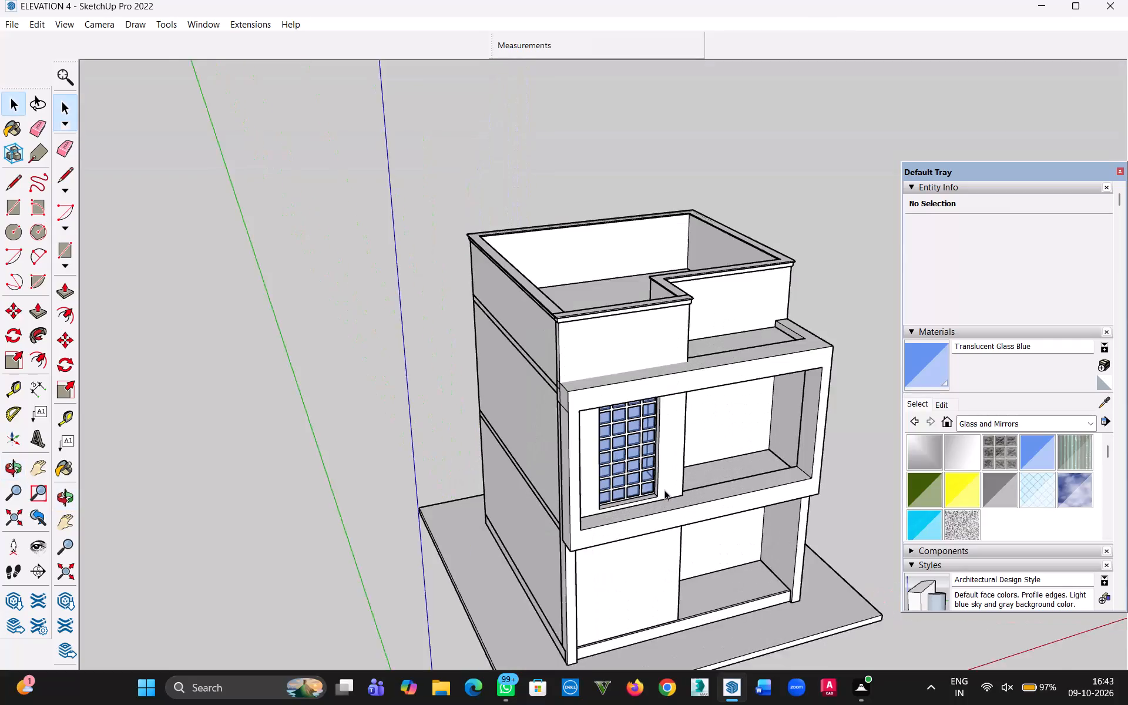
# Inspect the glazed lattice panel and its opening reveal on the upper floor from close up and at oblique angles.
pyautogui.moveTo(664, 508); pyautogui.dragTo(659, 501, button='middle')
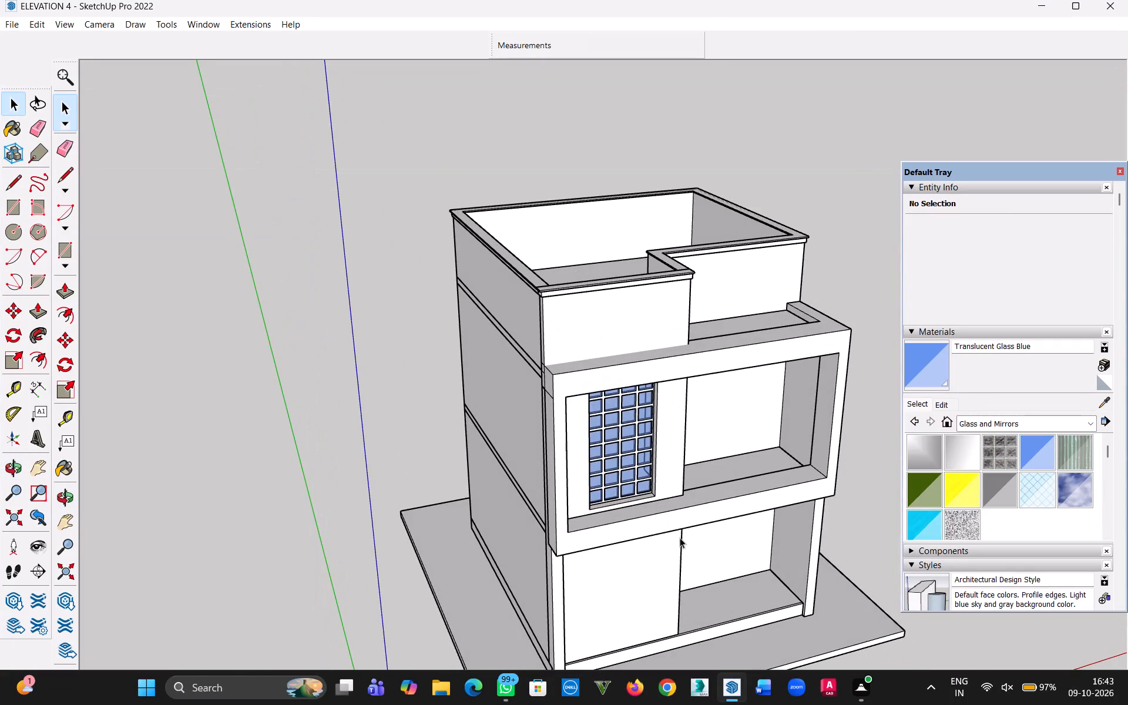
pyautogui.press('h')
pyautogui.moveTo(641, 509); pyautogui.dragTo(506, 377)
pyautogui.moveTo(508, 377); pyautogui.dragTo(562, 411, button='middle')
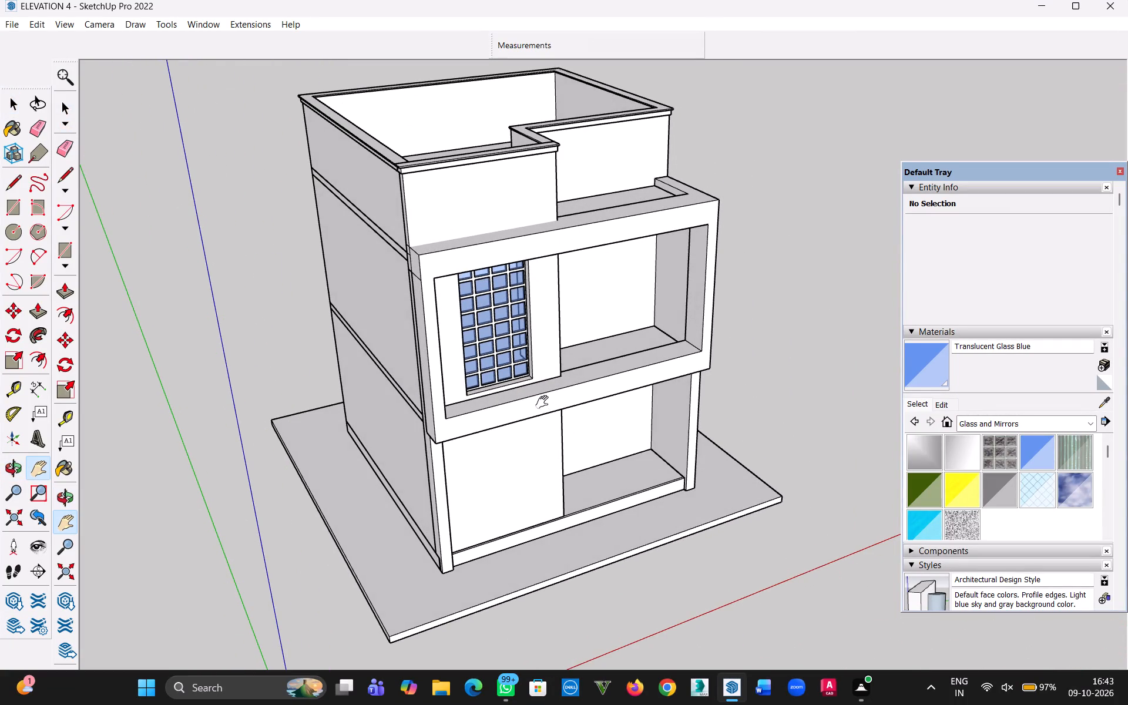
pyautogui.scroll(5, 508, 371)
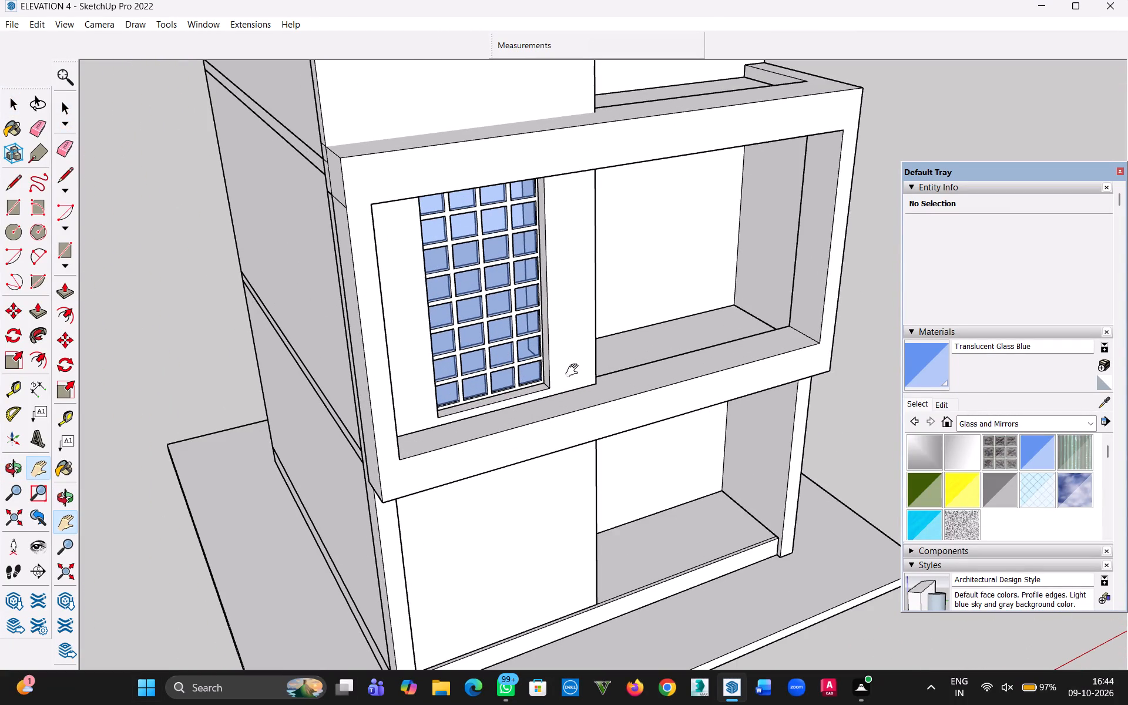
pyautogui.scroll(5, 492, 348)
pyautogui.moveTo(497, 369); pyautogui.dragTo(401, 296, button='middle')
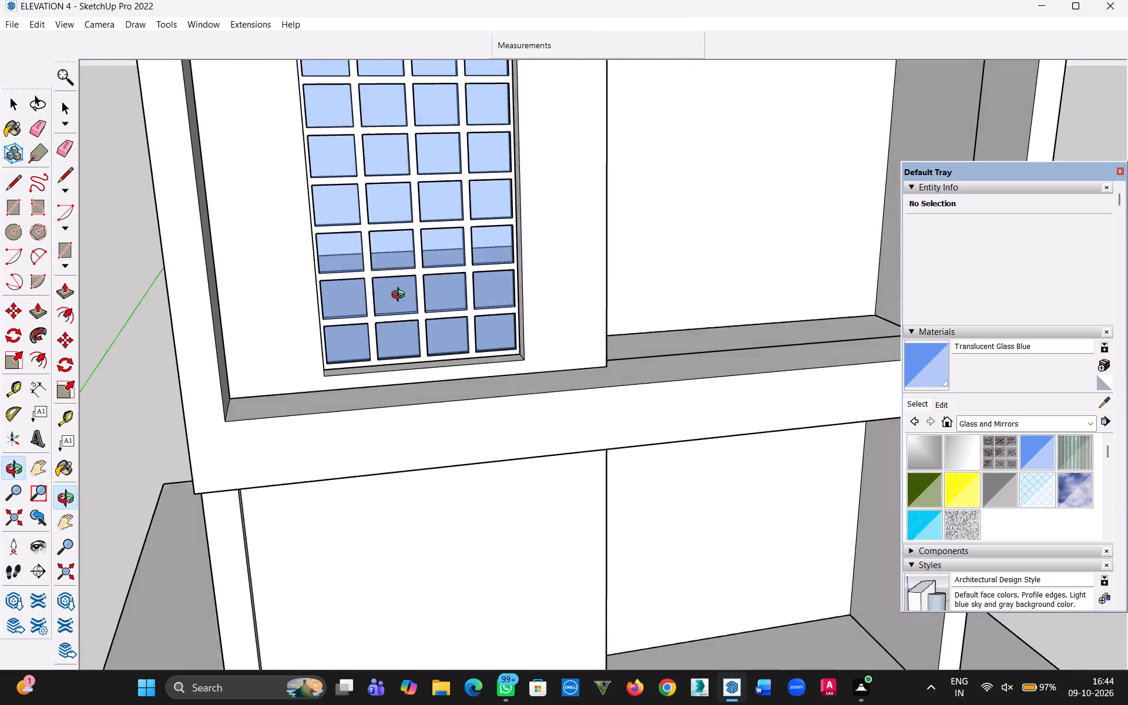
pyautogui.moveTo(401, 296); pyautogui.dragTo(395, 293, button='middle')
pyautogui.scroll(4, 400, 338)
pyautogui.scroll(-1, 391, 321)
pyautogui.moveTo(380, 303); pyautogui.dragTo(433, 354, button='middle')
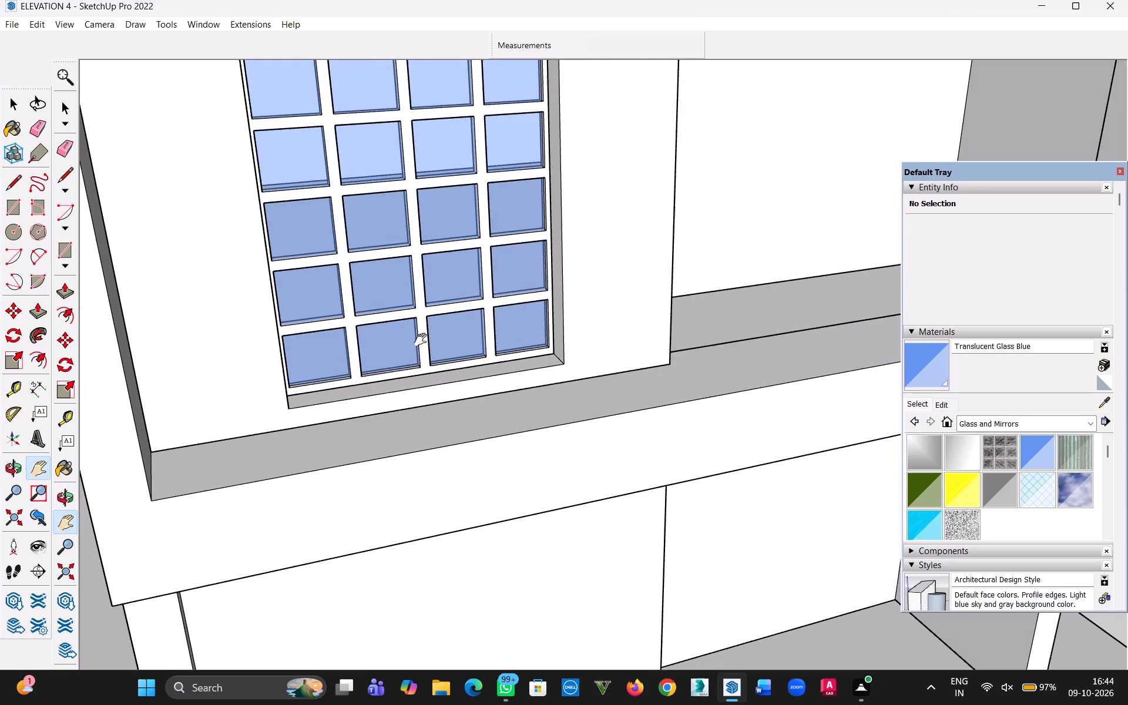
pyautogui.scroll(-2, 346, 254)
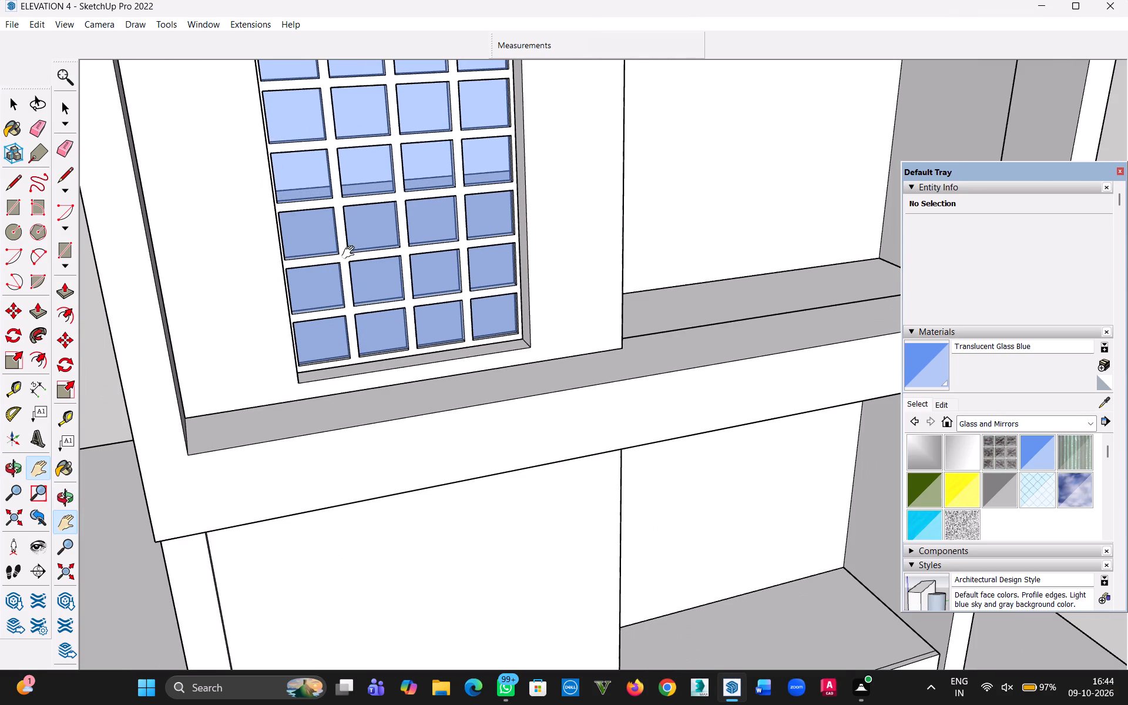
pyautogui.moveTo(360, 257); pyautogui.dragTo(459, 360, button='middle')
pyautogui.scroll(-4, 474, 346)
pyautogui.moveTo(491, 357); pyautogui.dragTo(444, 321, button='middle')
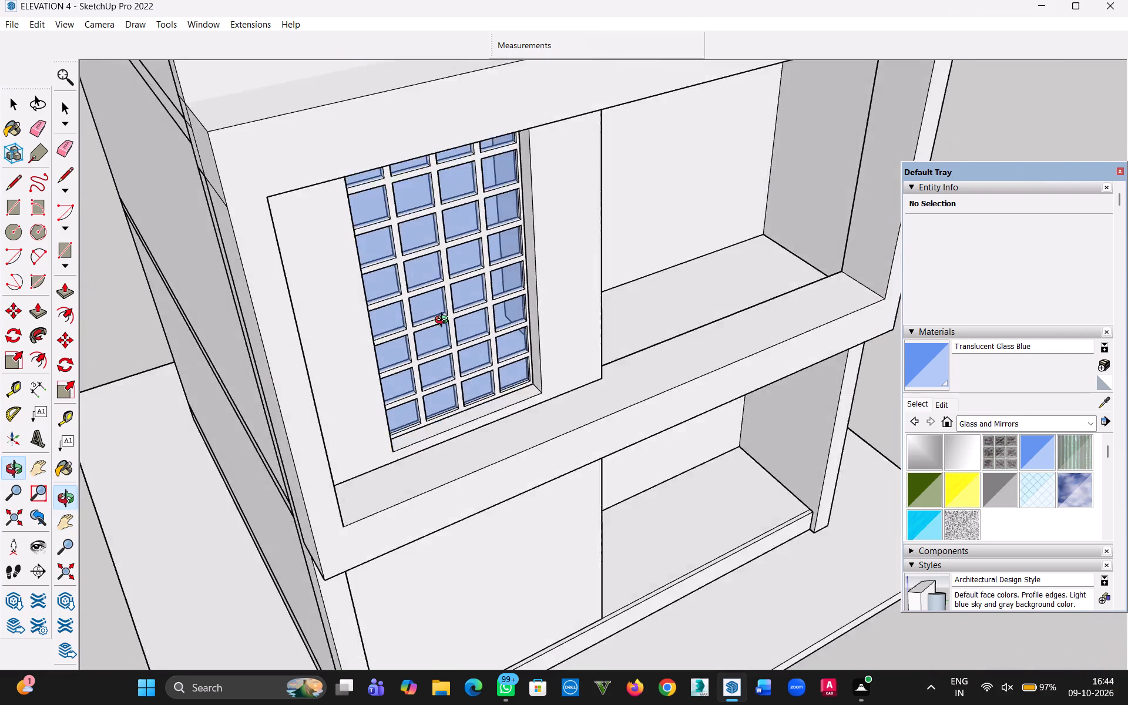
pyautogui.moveTo(444, 321); pyautogui.dragTo(425, 256, button='middle')
pyautogui.scroll(-4, 425, 264)
pyautogui.moveTo(488, 325); pyautogui.dragTo(535, 367, button='middle')
pyautogui.moveTo(484, 344); pyautogui.dragTo(578, 394, button='middle')
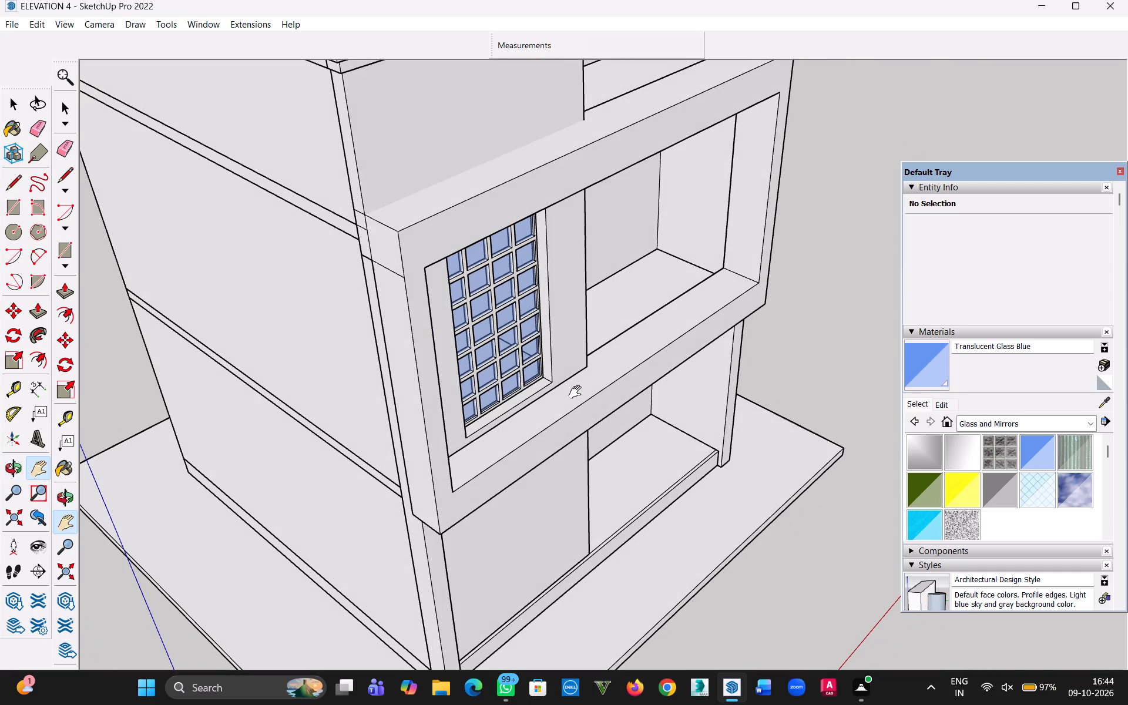
# Examine the lowest lattice bars and glass panes up close where they meet the sill and side of the opening.
pyautogui.scroll(1, 578, 338)
pyautogui.moveTo(572, 346); pyautogui.dragTo(514, 352, button='middle')
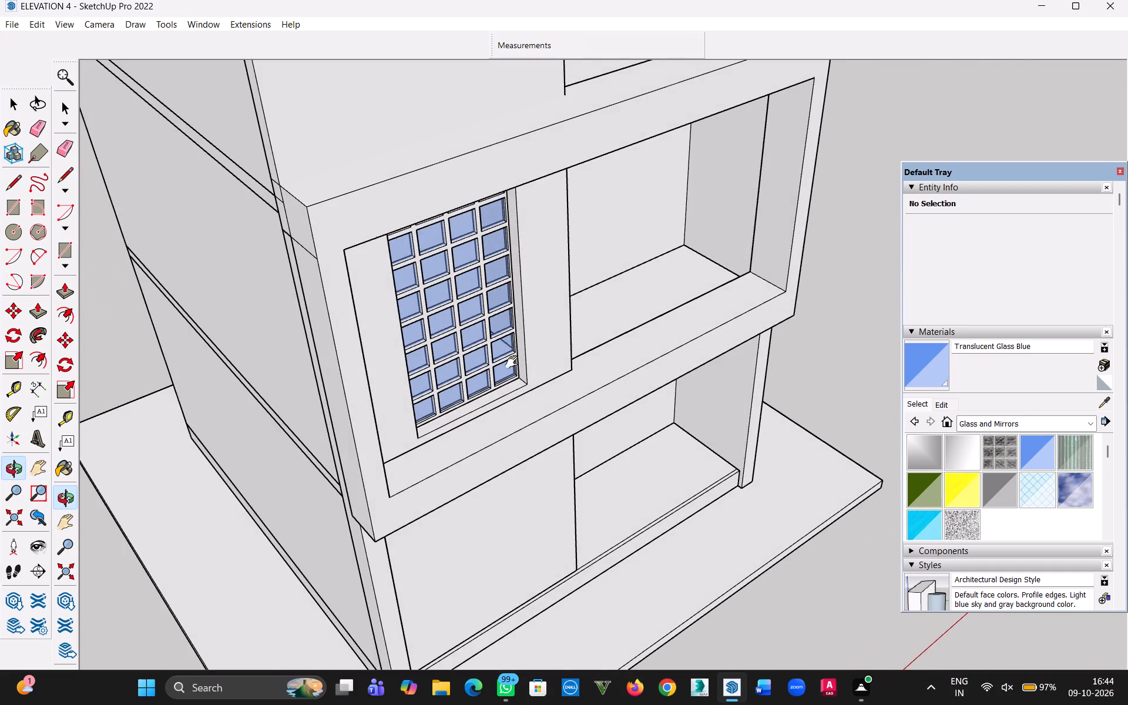
pyautogui.scroll(19, 518, 369)
pyautogui.middleClick(456, 390)
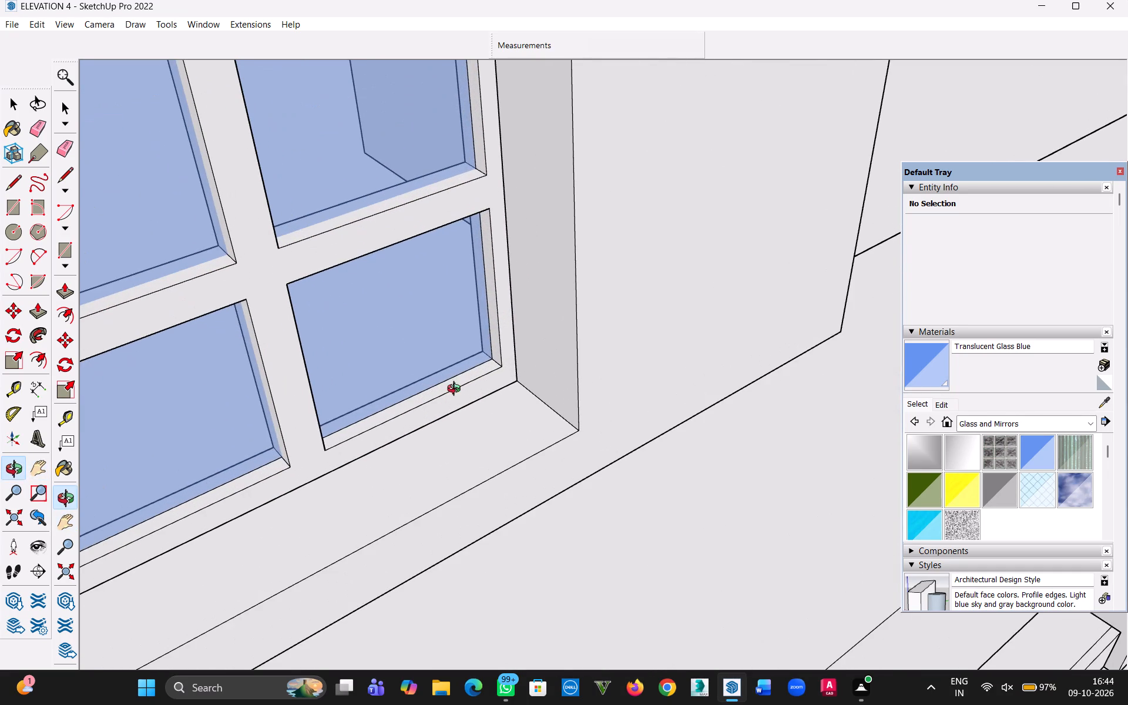
pyautogui.scroll(-8, 429, 394)
pyautogui.moveTo(395, 324); pyautogui.dragTo(414, 272, button='middle')
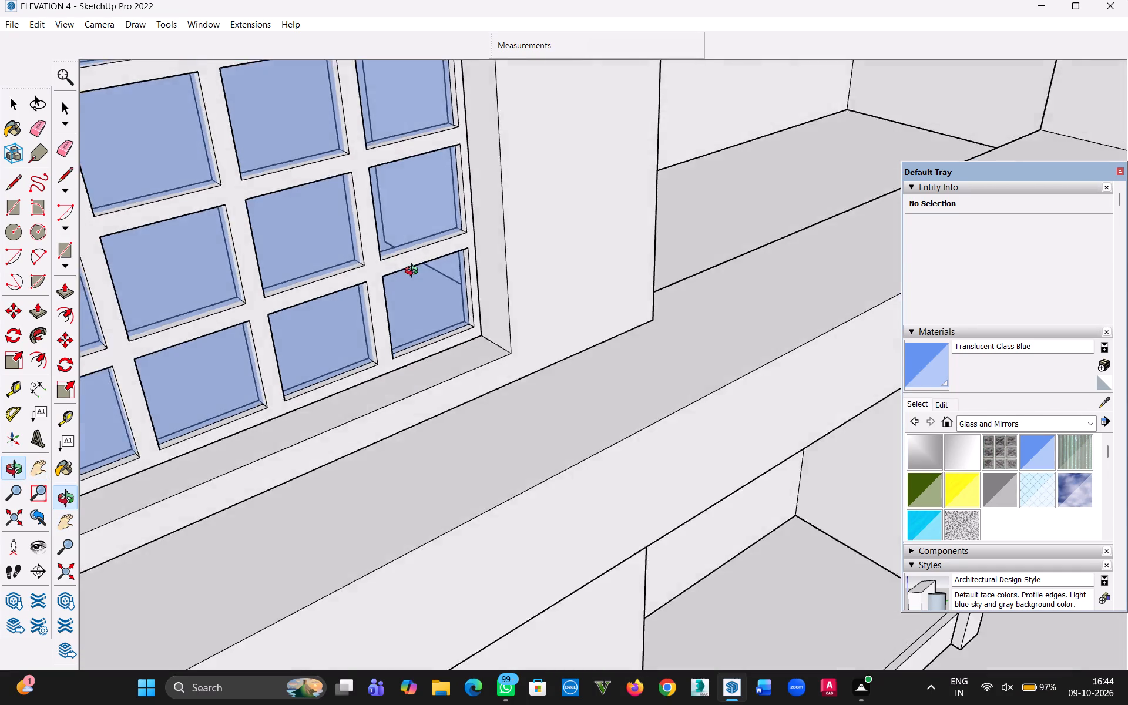
pyautogui.moveTo(414, 272); pyautogui.dragTo(417, 254, button='middle')
pyautogui.scroll(-4, 385, 274)
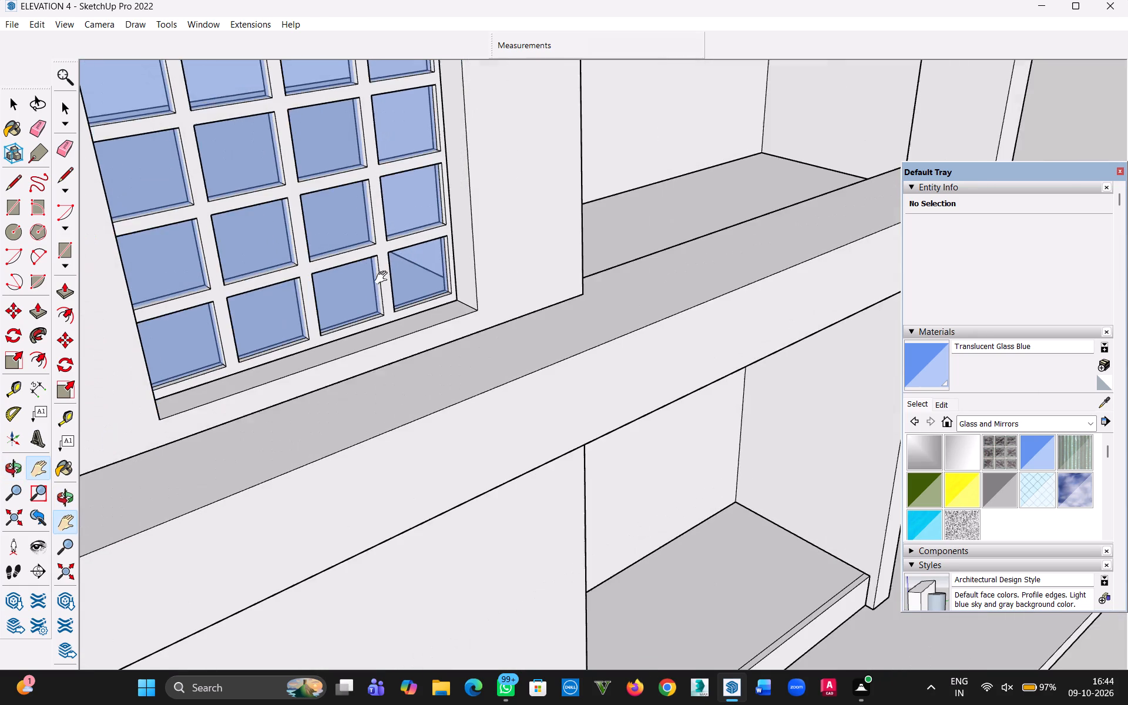
pyautogui.scroll(-9, 392, 283)
pyautogui.press('h')
pyautogui.moveTo(367, 296); pyautogui.dragTo(454, 511)
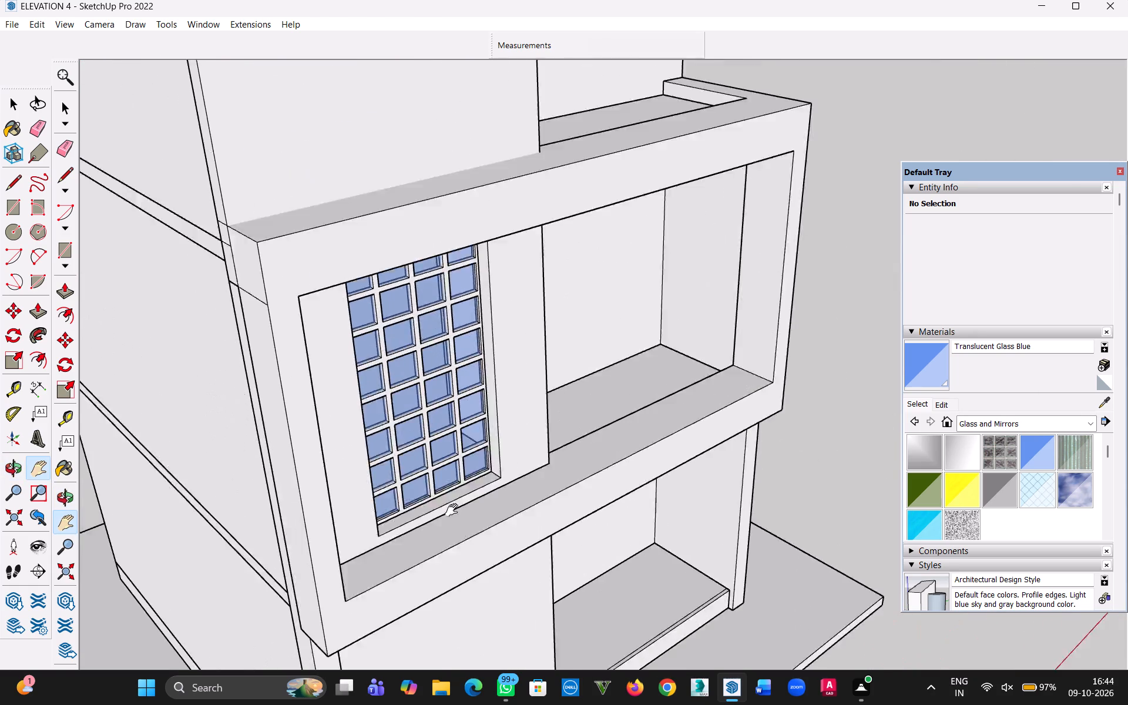
pyautogui.moveTo(454, 511); pyautogui.dragTo(470, 538)
# Review the upper-floor facade from straight ahead and at an angle, including the whole building.
pyautogui.moveTo(463, 506); pyautogui.dragTo(389, 378, button='middle')
pyautogui.scroll(1, 389, 378)
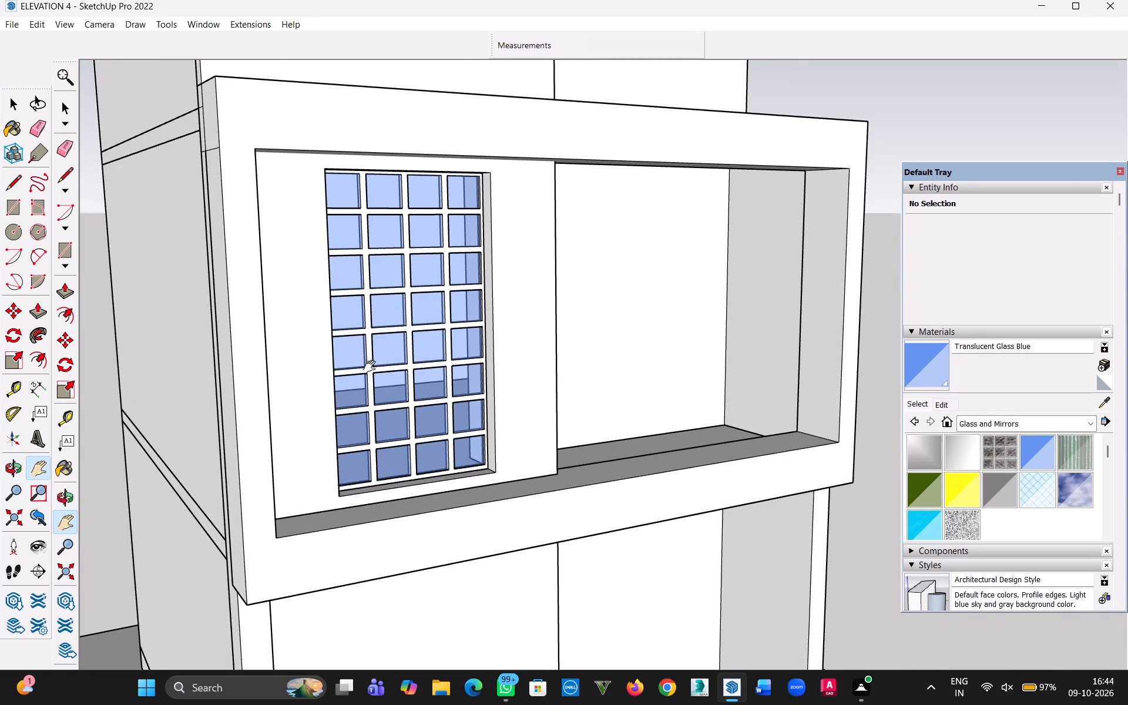
pyautogui.moveTo(578, 335); pyautogui.dragTo(434, 347, button='middle')
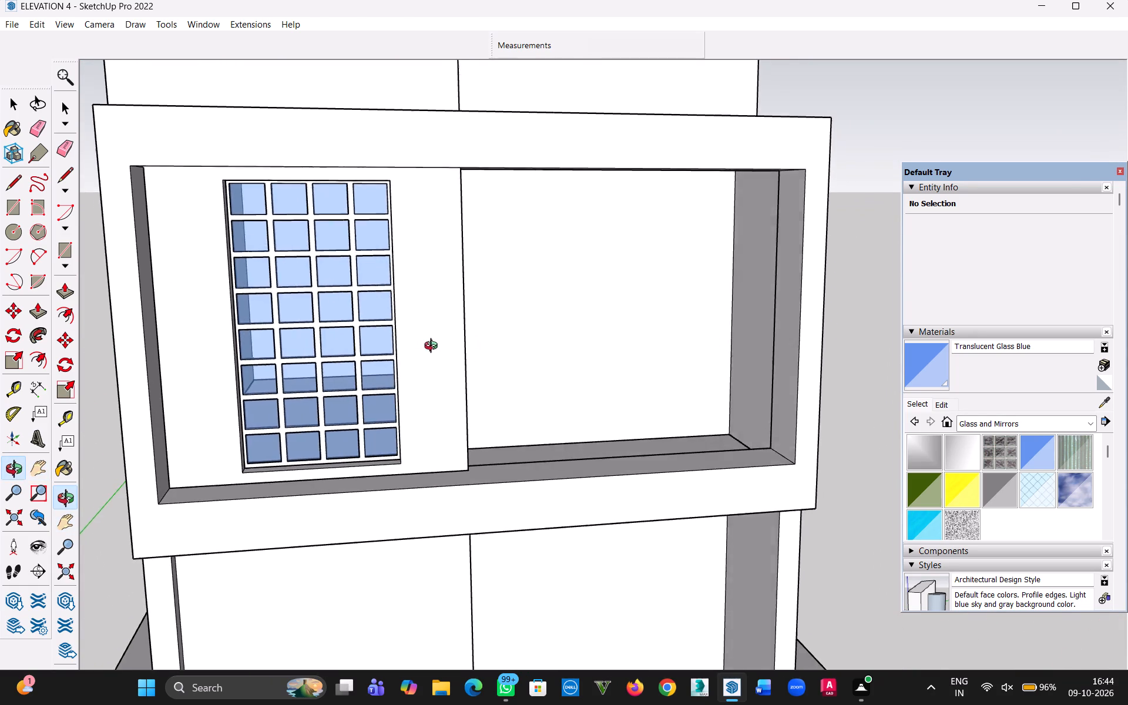
pyautogui.moveTo(434, 347); pyautogui.dragTo(431, 351, button='middle')
pyautogui.scroll(-5, 429, 348)
pyautogui.moveTo(428, 347); pyautogui.dragTo(614, 357, button='middle')
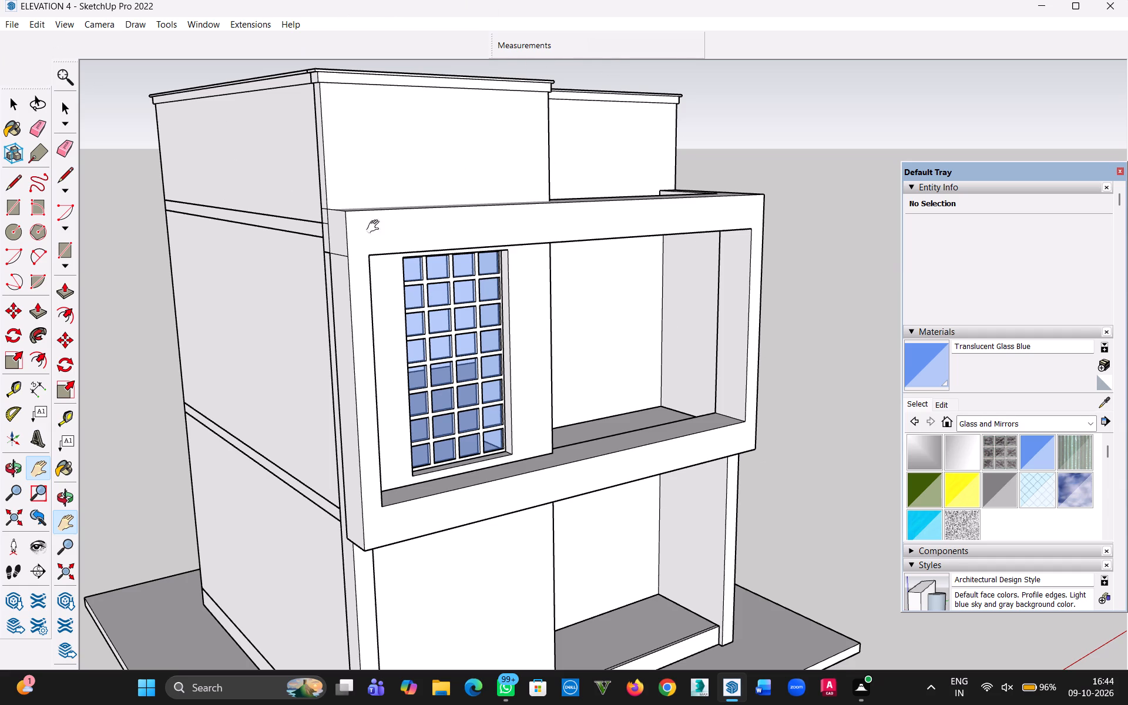
pyautogui.scroll(-4, 406, 207)
pyautogui.moveTo(523, 330); pyautogui.dragTo(436, 368, button='middle')
pyautogui.scroll(-1, 620, 454)
pyautogui.scroll(-4, 465, 312)
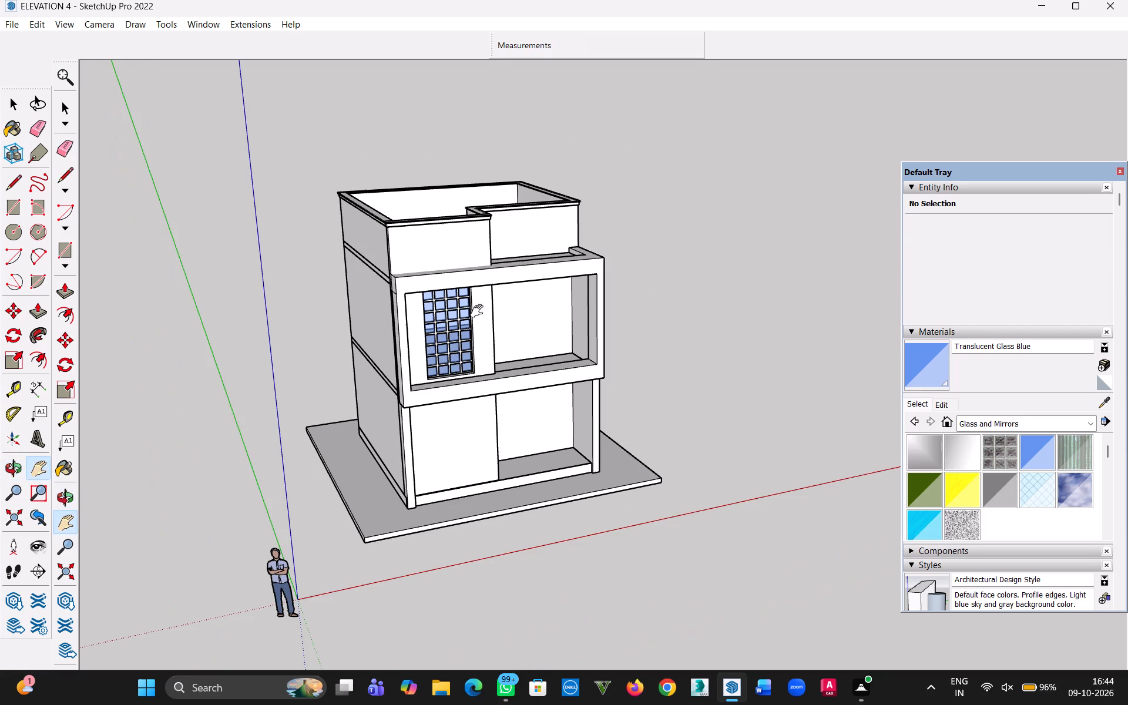
pyautogui.scroll(2, 507, 338)
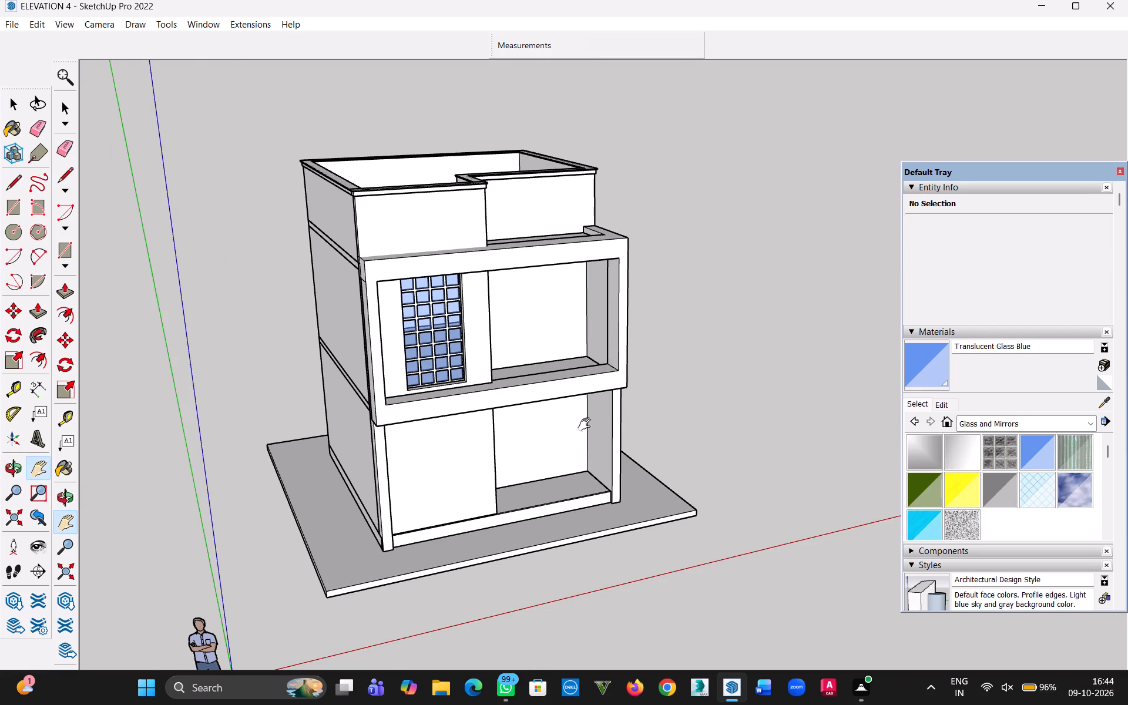
# Paint the lattice bars of the upper-floor panel with Metal Seamed from the Metal materials collection.
pyautogui.moveTo(1014, 166); pyautogui.dragTo(773, 103)
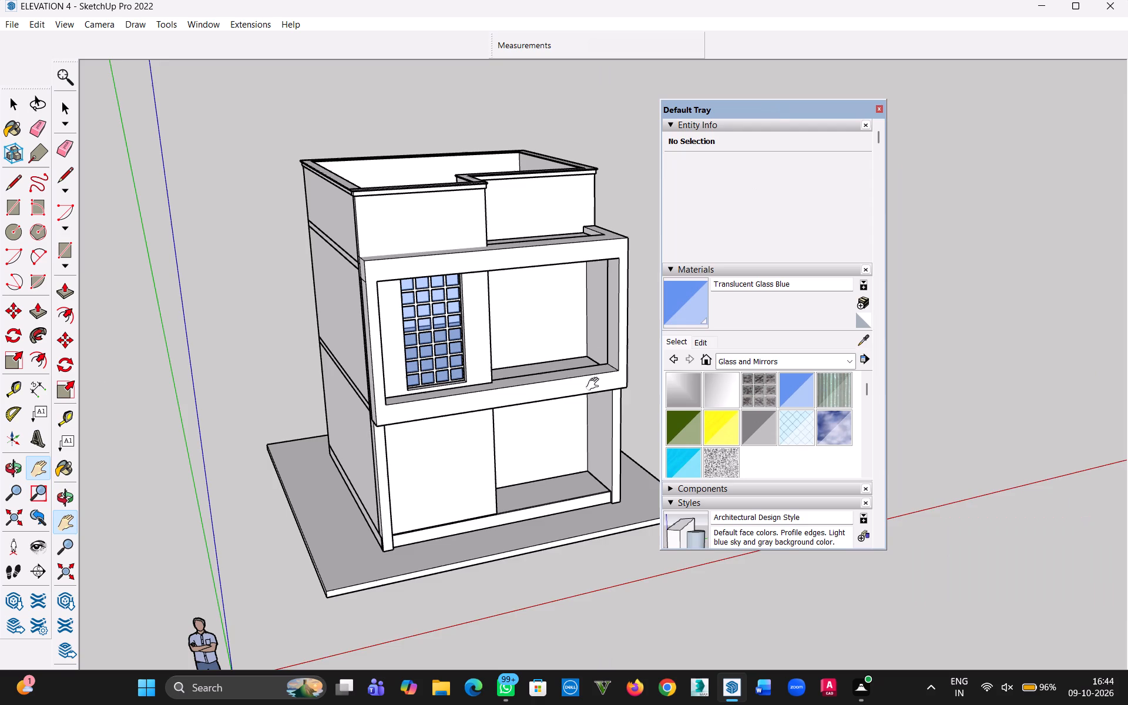
pyautogui.moveTo(571, 384); pyautogui.dragTo(418, 346, button='middle')
pyautogui.scroll(5, 713, 370)
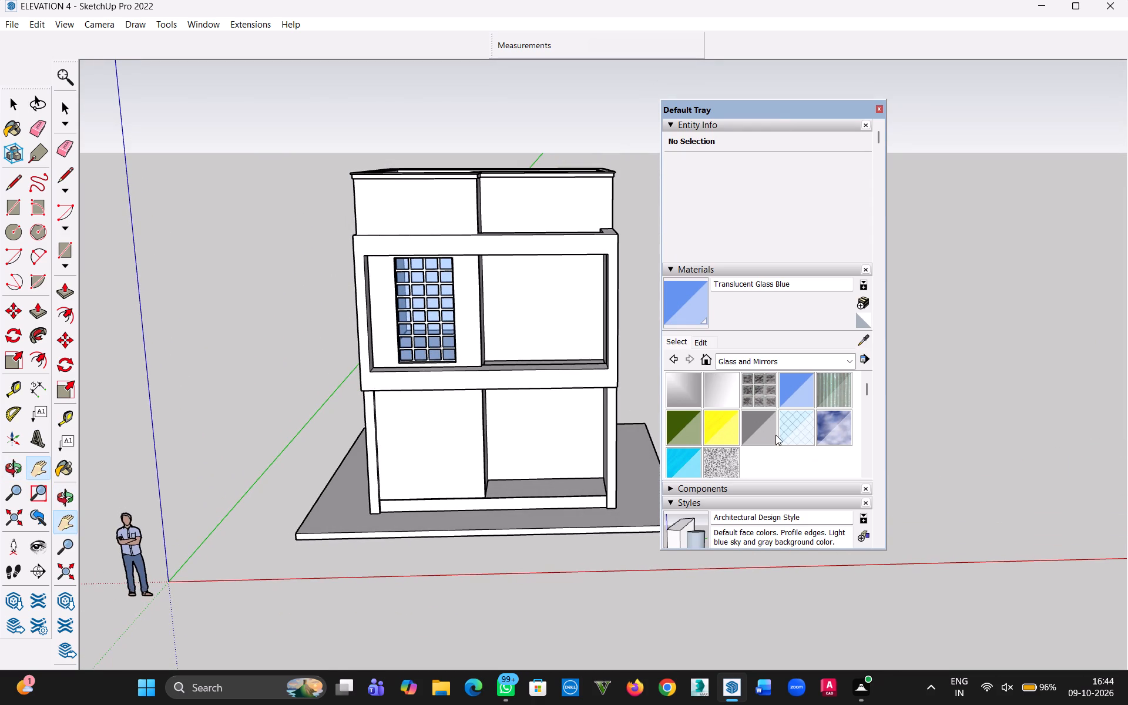
pyautogui.scroll(2, 769, 409)
pyautogui.click(784, 359)
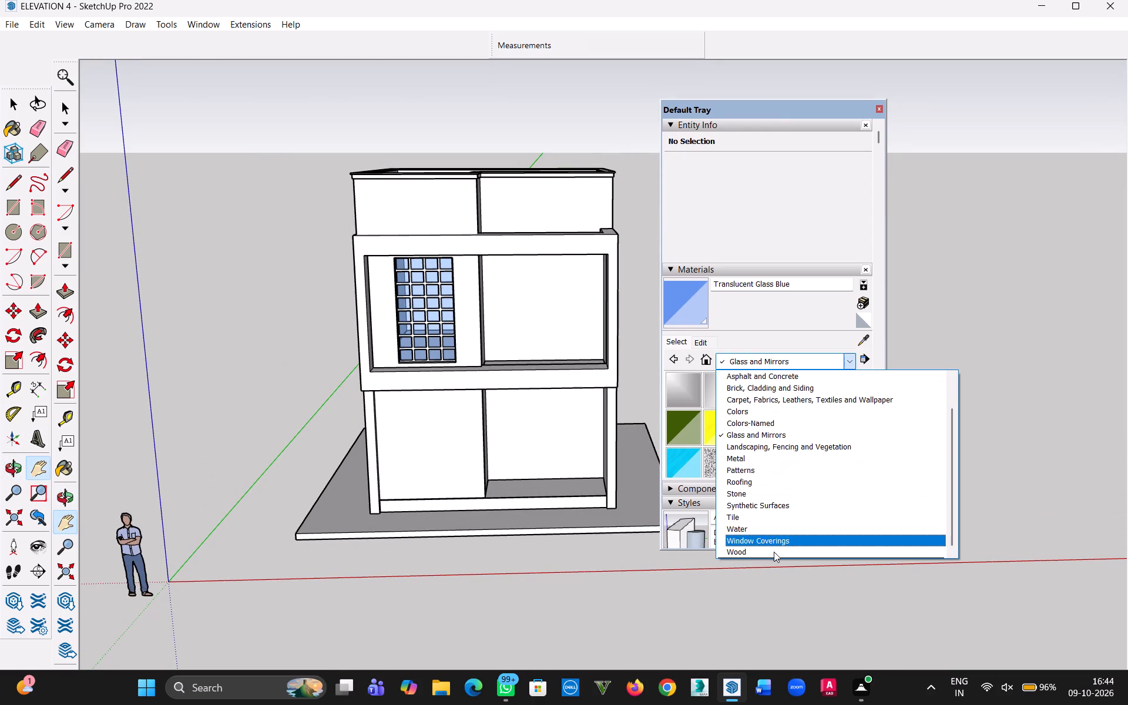
pyautogui.click(747, 459)
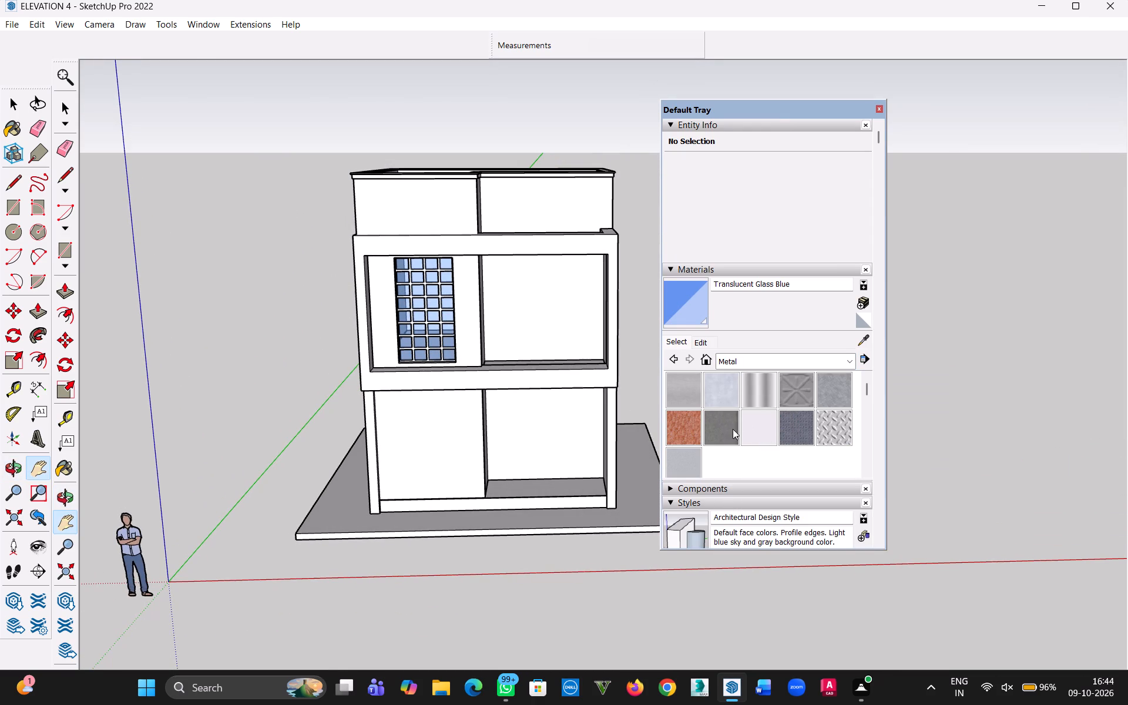
pyautogui.click(728, 429)
pyautogui.scroll(16, 473, 347)
pyautogui.click(374, 348)
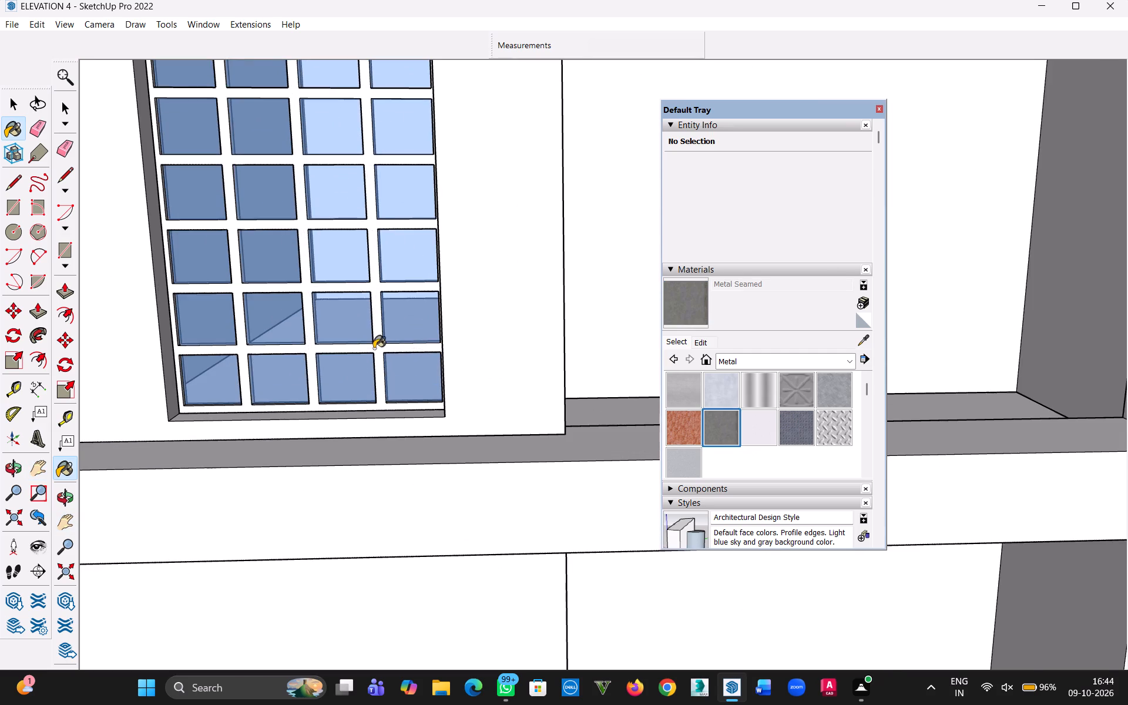
pyautogui.scroll(-12, 406, 396)
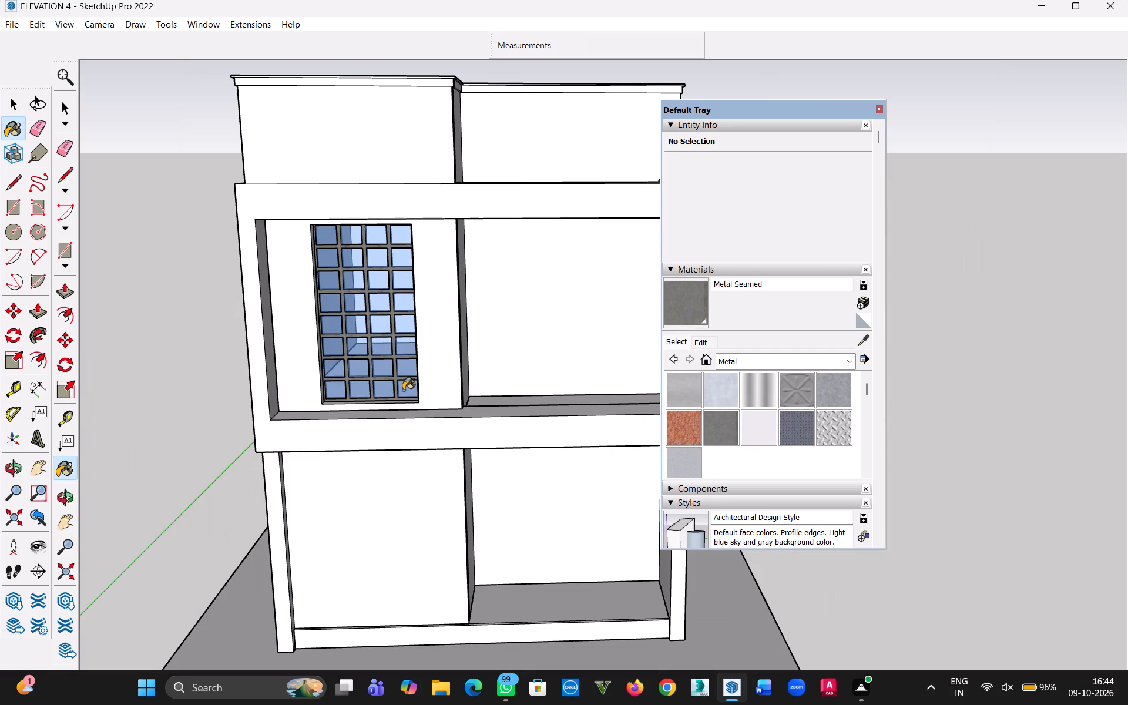
pyautogui.scroll(-4, 356, 400)
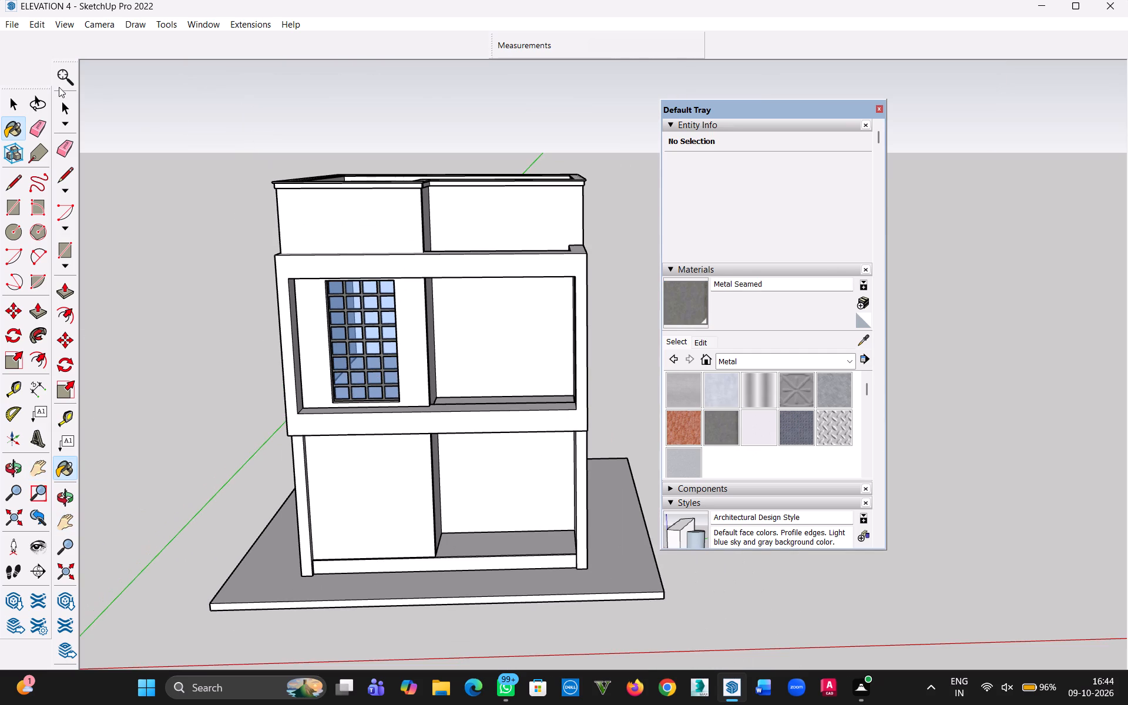
pyautogui.click(18, 104)
# Review the building with its painted lattice from above and from the front, including the roof parapet coping up close.
pyautogui.moveTo(237, 251); pyautogui.dragTo(270, 257, button='middle')
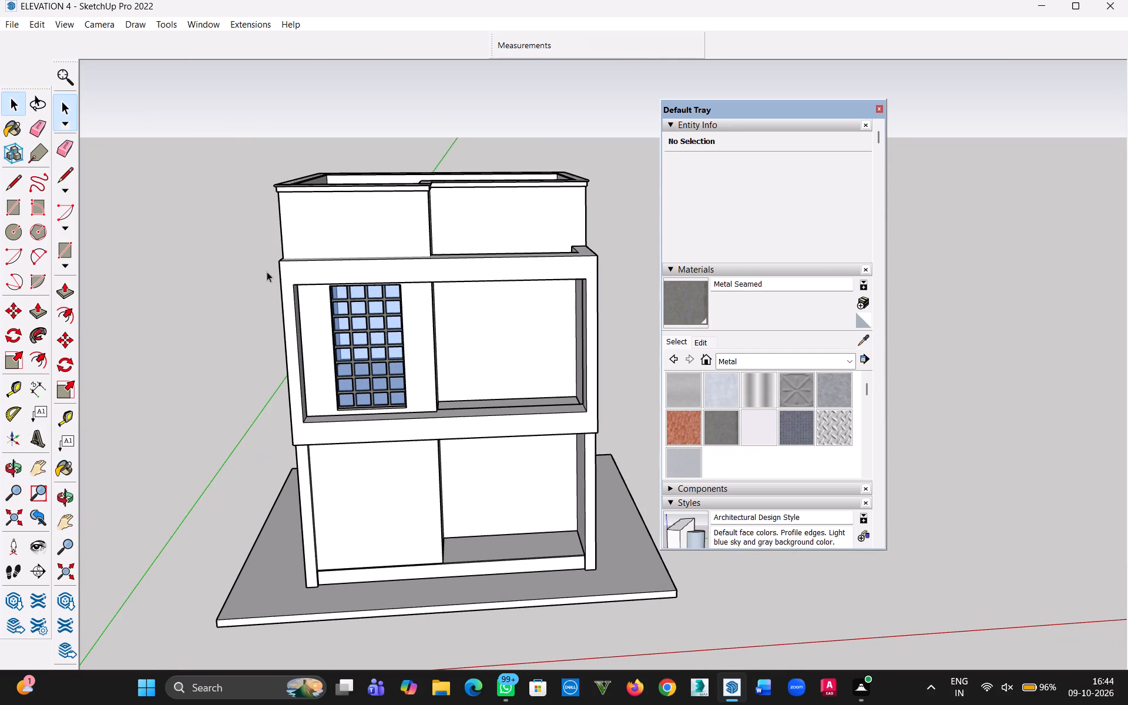
pyautogui.moveTo(279, 329); pyautogui.dragTo(451, 388, button='middle')
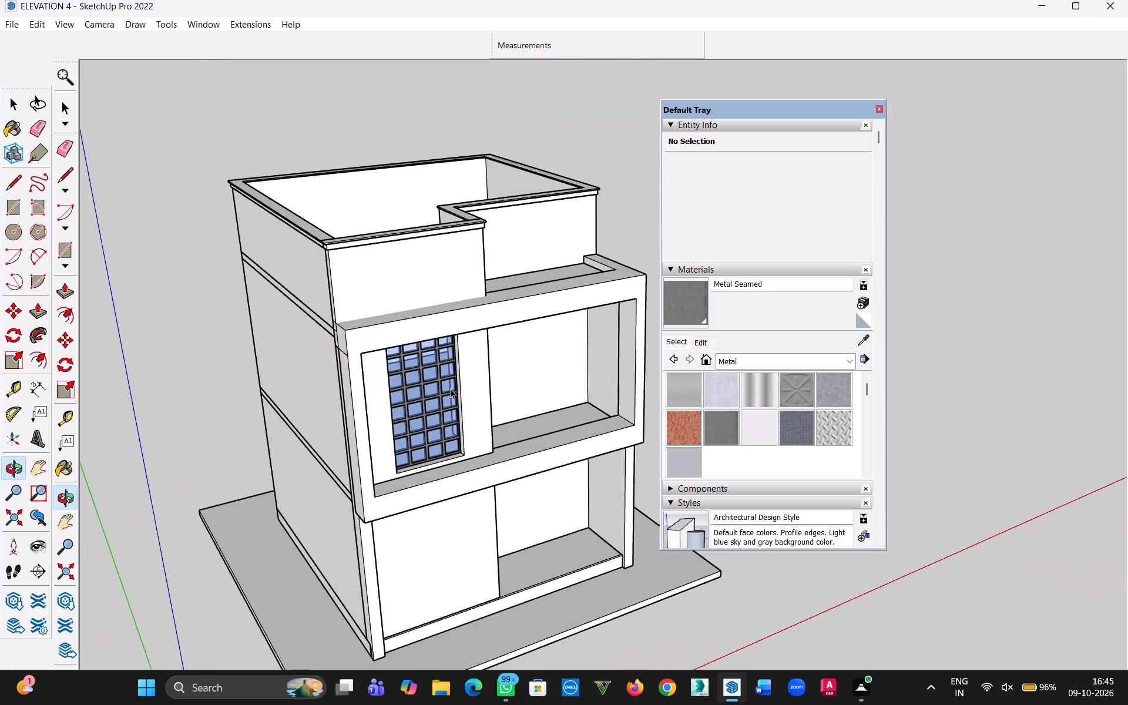
pyautogui.scroll(1, 451, 388)
pyautogui.scroll(5, 301, 160)
pyautogui.scroll(5, 368, 266)
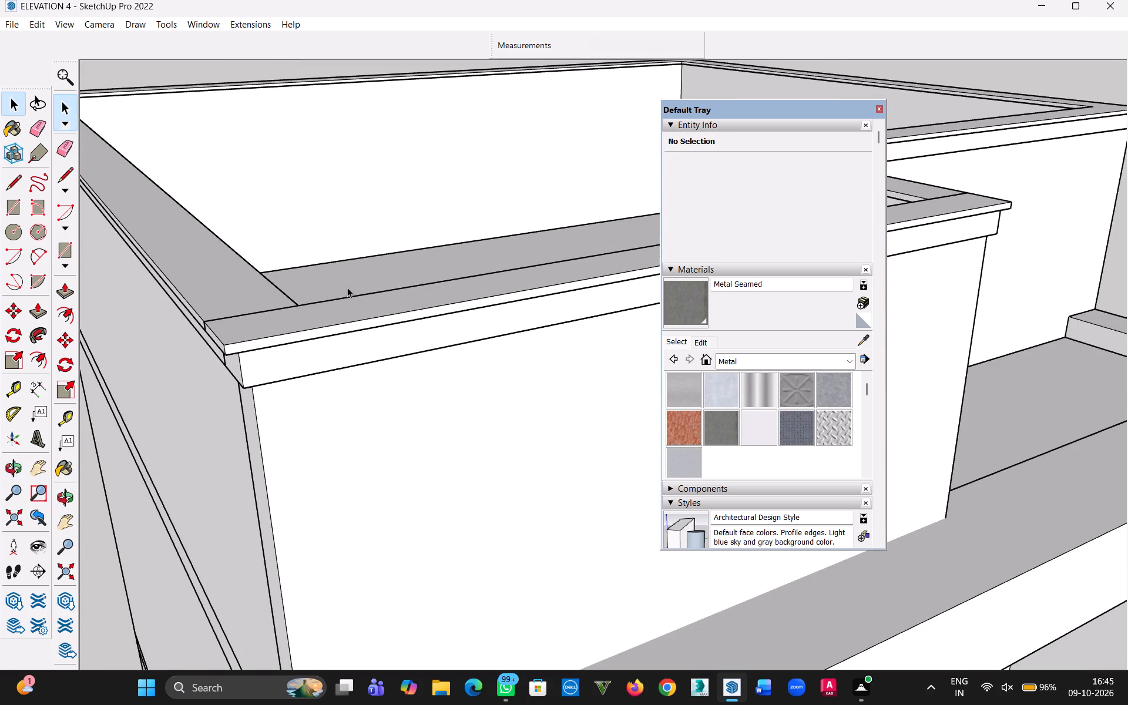
pyautogui.scroll(3, 331, 299)
pyautogui.scroll(-20, 333, 311)
pyautogui.scroll(-2, 333, 311)
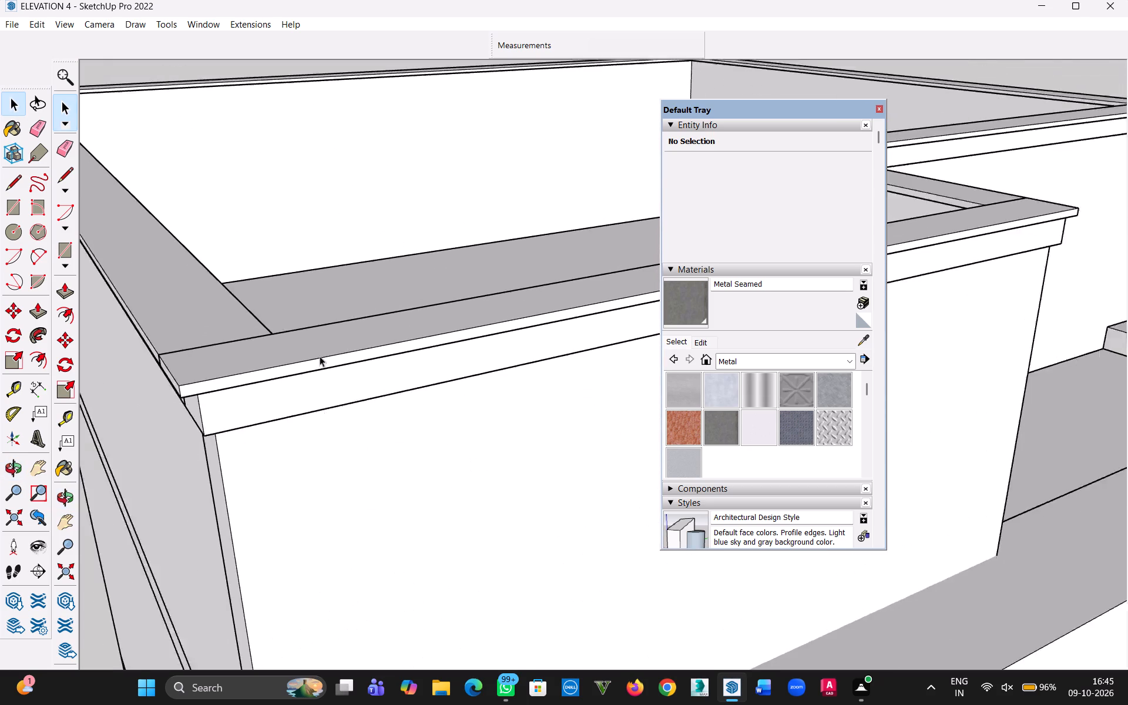
pyautogui.scroll(-20, 320, 356)
pyautogui.scroll(-1, 320, 356)
pyautogui.press('h')
pyautogui.moveTo(370, 502); pyautogui.dragTo(244, 324)
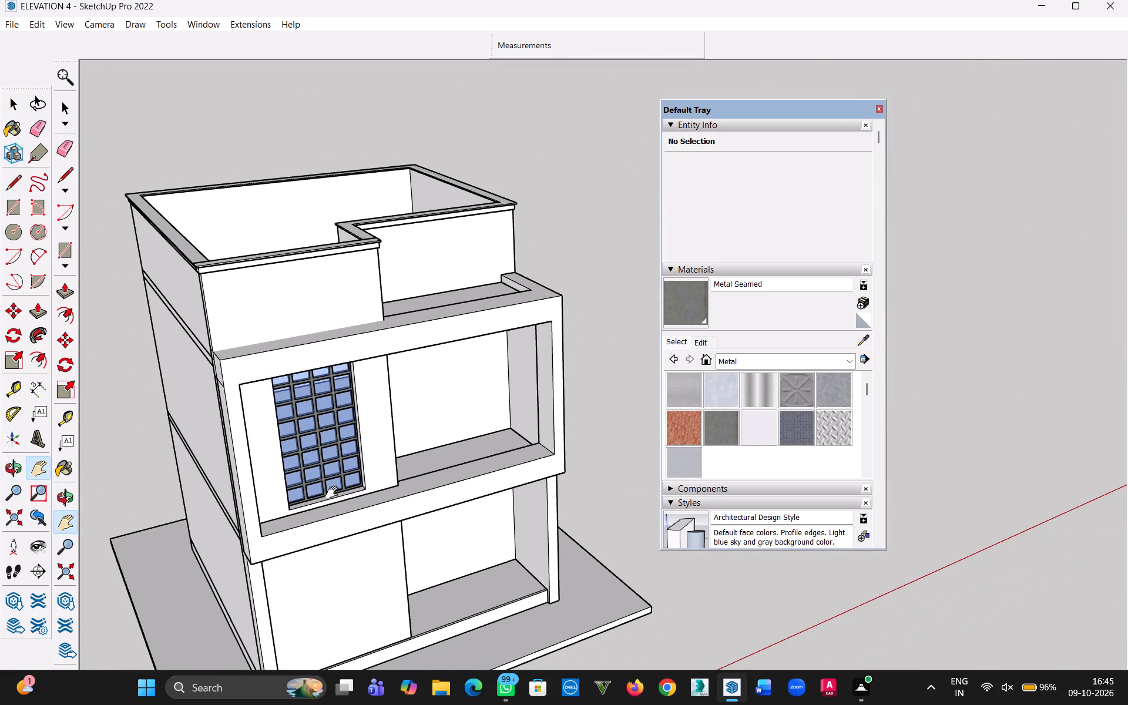
pyautogui.moveTo(334, 493); pyautogui.dragTo(293, 337, button='middle')
pyautogui.moveTo(323, 499); pyautogui.dragTo(300, 424)
pyautogui.moveTo(343, 451); pyautogui.dragTo(342, 465, button='middle')
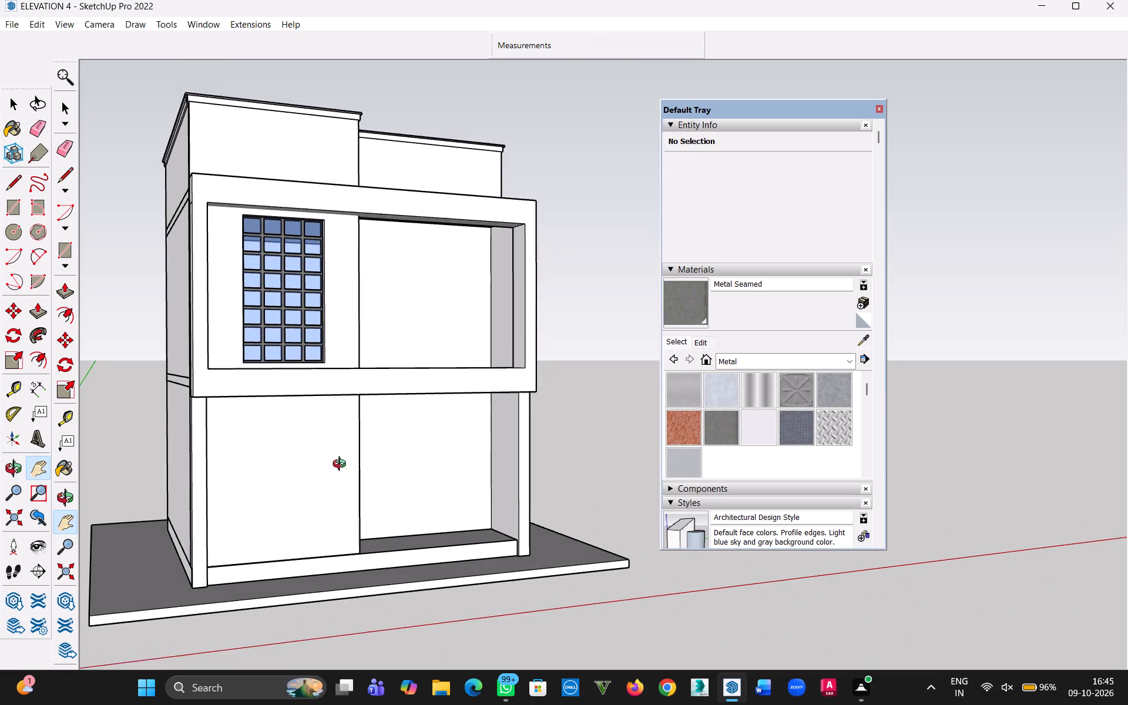
pyautogui.moveTo(342, 465); pyautogui.dragTo(323, 503, button='middle')
# Examine the blank ground-floor front wall below the lattice panel and the adjoining recessed bay from both sides.
pyautogui.click(10, 104)
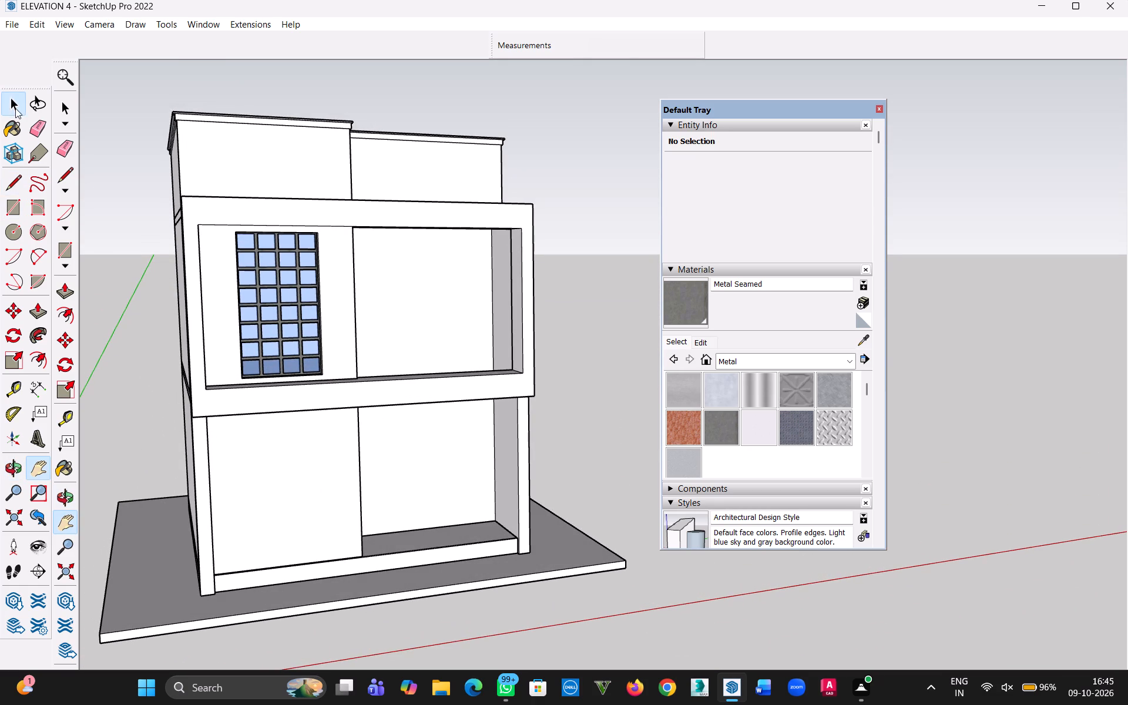
pyautogui.moveTo(314, 480); pyautogui.dragTo(272, 484, button='middle')
pyautogui.scroll(6, 241, 484)
pyautogui.scroll(-2, 209, 513)
pyautogui.scroll(2, 192, 508)
pyautogui.moveTo(192, 508); pyautogui.dragTo(123, 502, button='middle')
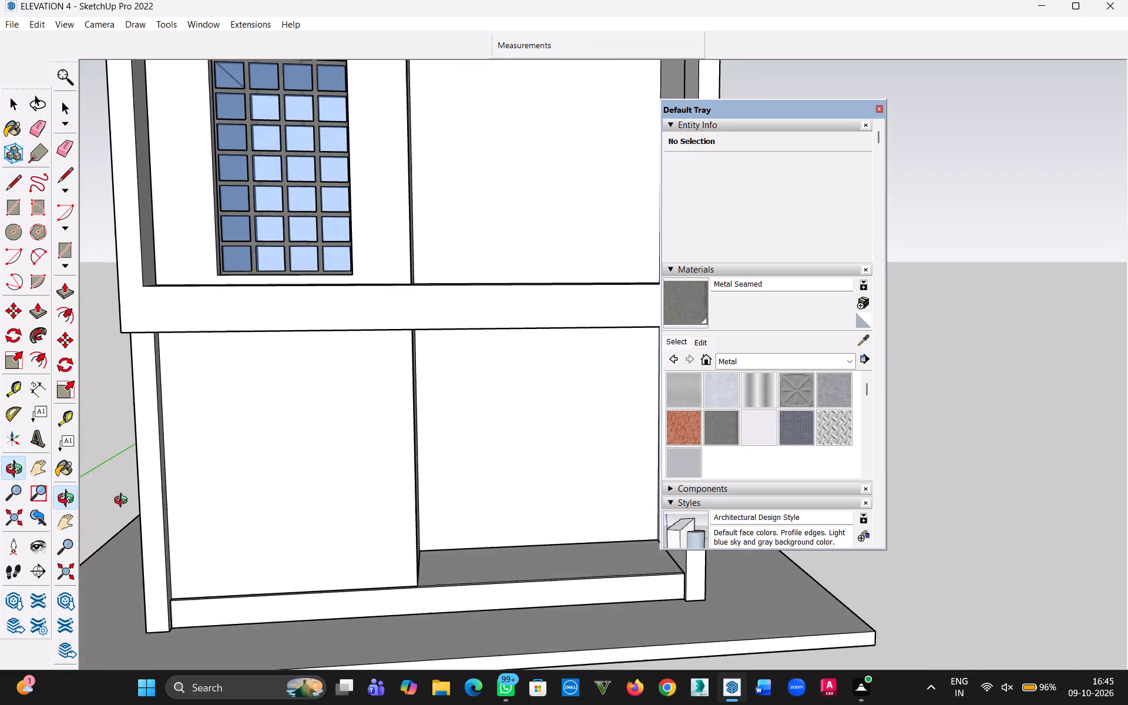
pyautogui.moveTo(123, 502); pyautogui.dragTo(78, 521, button='middle')
pyautogui.moveTo(231, 490); pyautogui.dragTo(97, 469, button='middle')
pyautogui.press('h')
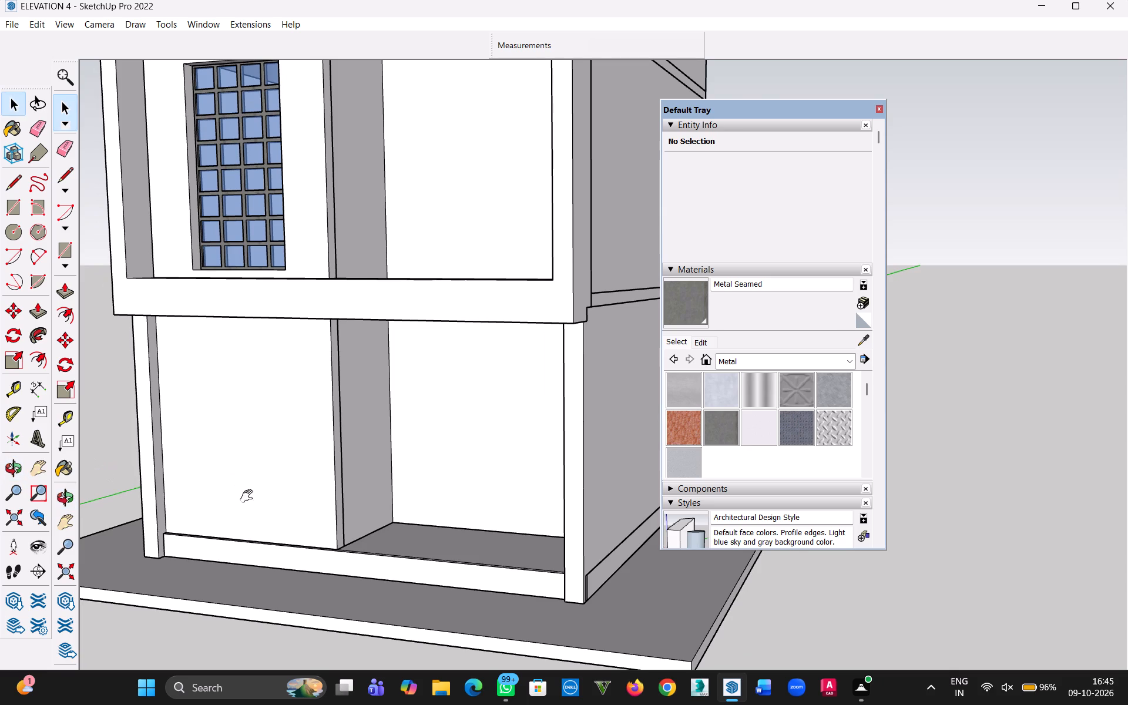
pyautogui.moveTo(254, 496); pyautogui.dragTo(408, 533)
pyautogui.moveTo(325, 492); pyautogui.dragTo(364, 535, button='middle')
pyautogui.scroll(3, 361, 508)
pyautogui.press('Escape')
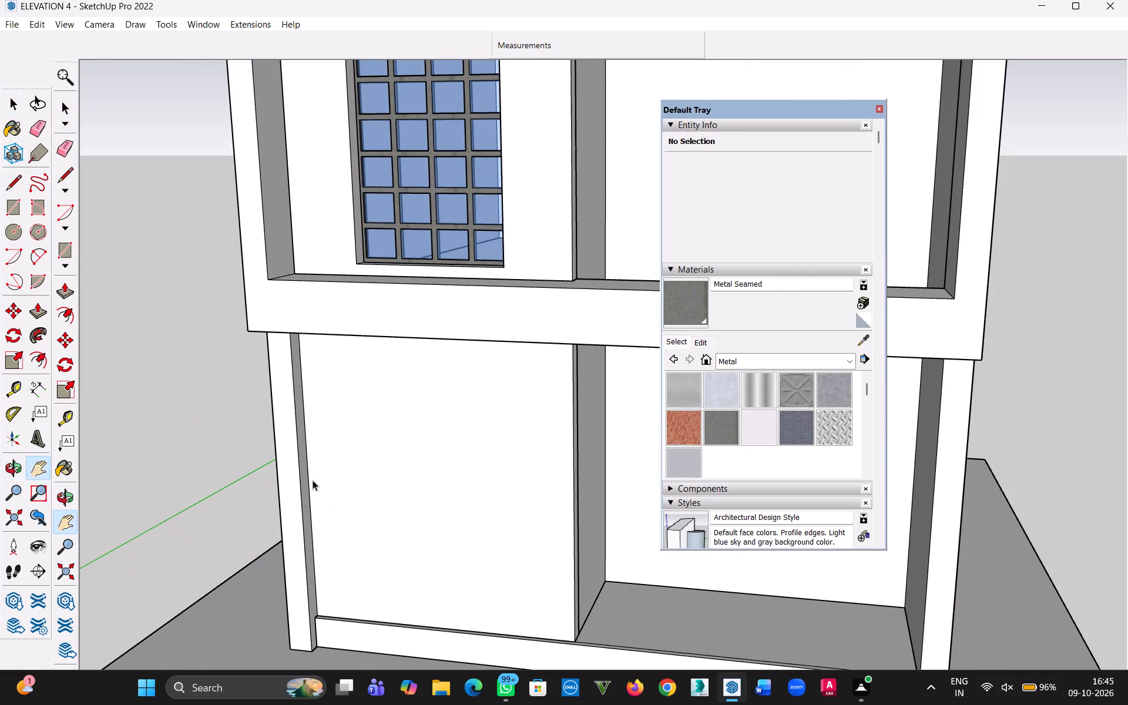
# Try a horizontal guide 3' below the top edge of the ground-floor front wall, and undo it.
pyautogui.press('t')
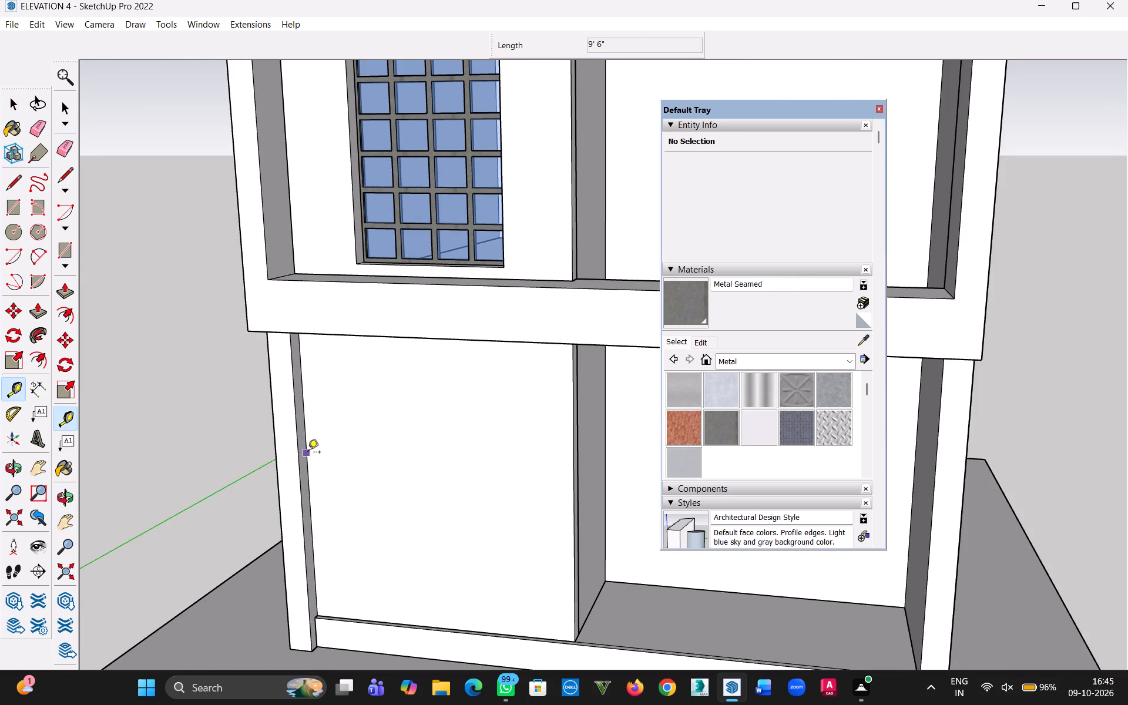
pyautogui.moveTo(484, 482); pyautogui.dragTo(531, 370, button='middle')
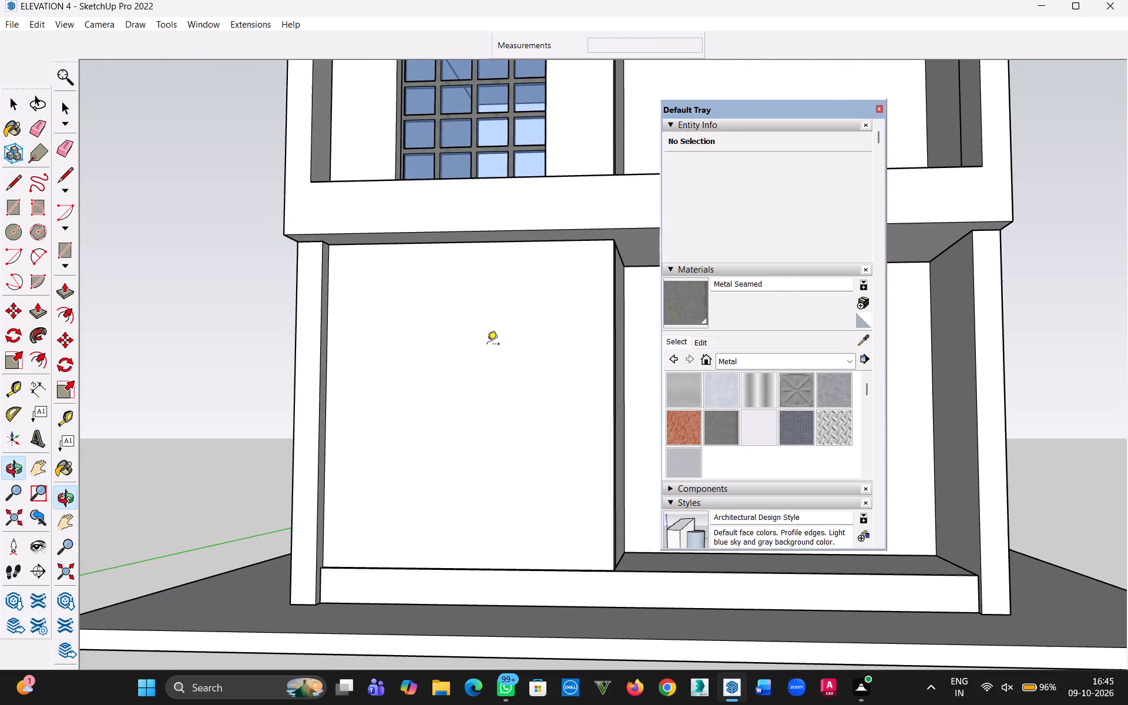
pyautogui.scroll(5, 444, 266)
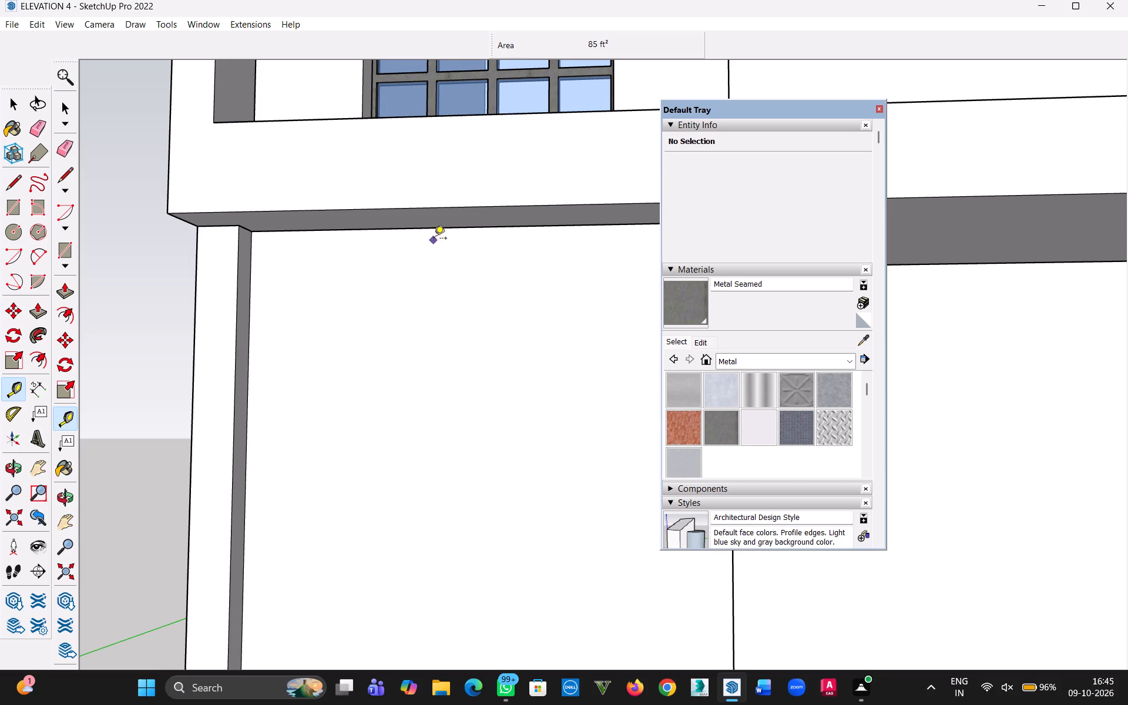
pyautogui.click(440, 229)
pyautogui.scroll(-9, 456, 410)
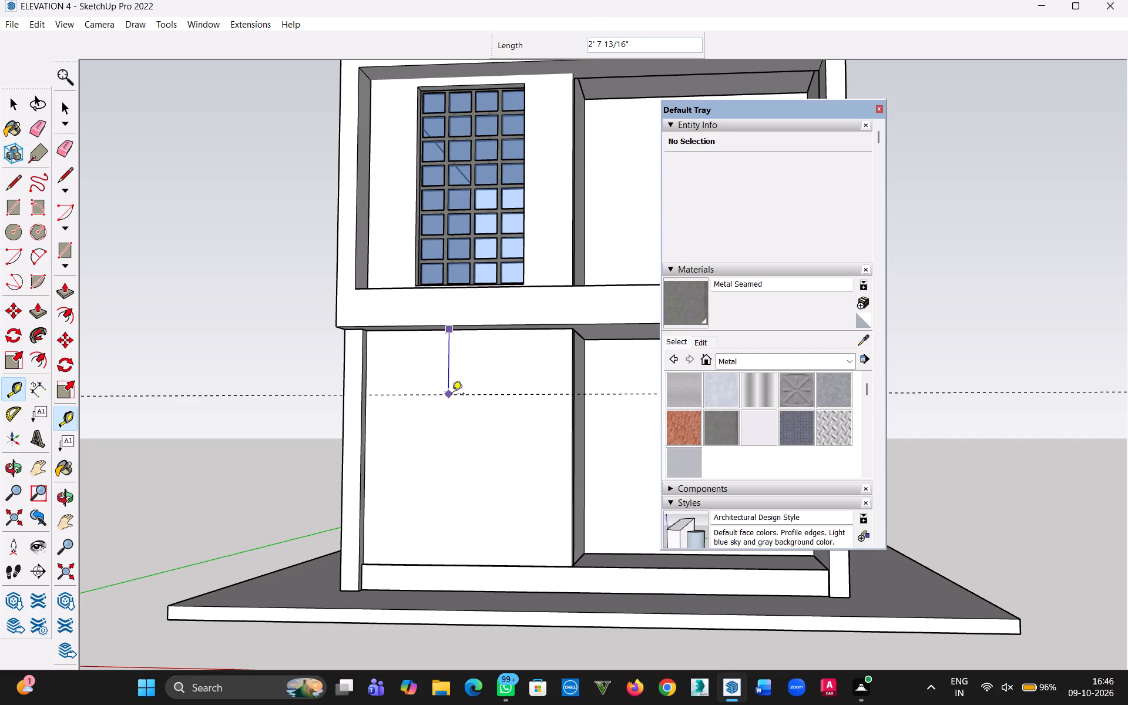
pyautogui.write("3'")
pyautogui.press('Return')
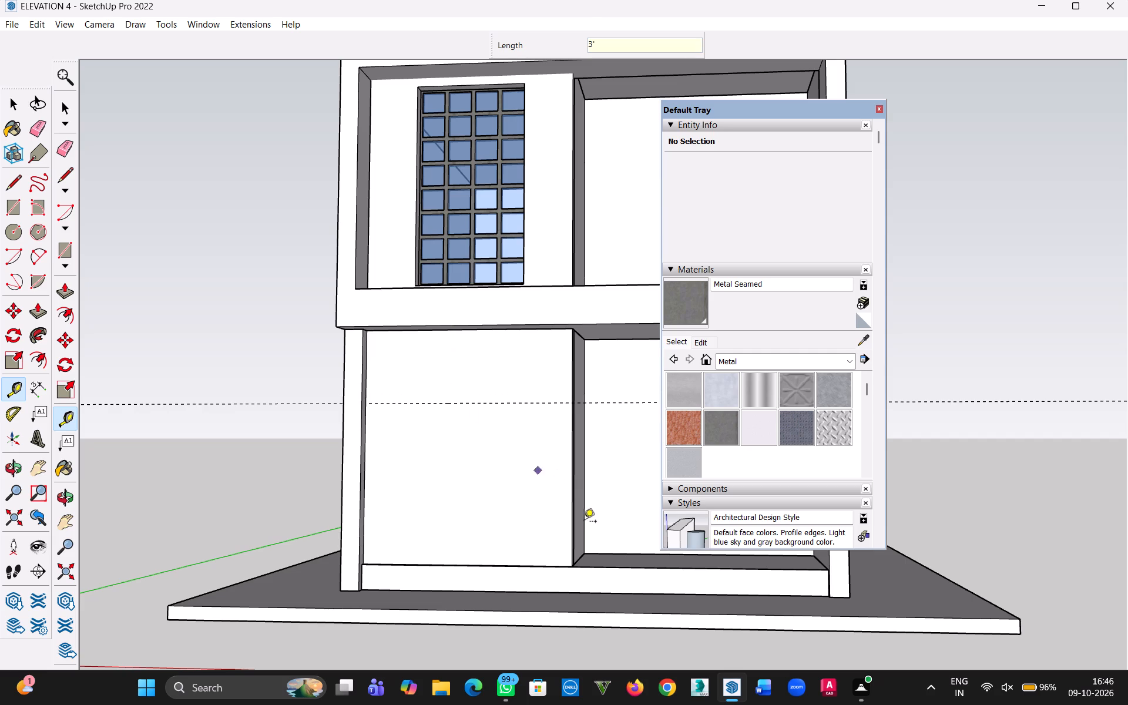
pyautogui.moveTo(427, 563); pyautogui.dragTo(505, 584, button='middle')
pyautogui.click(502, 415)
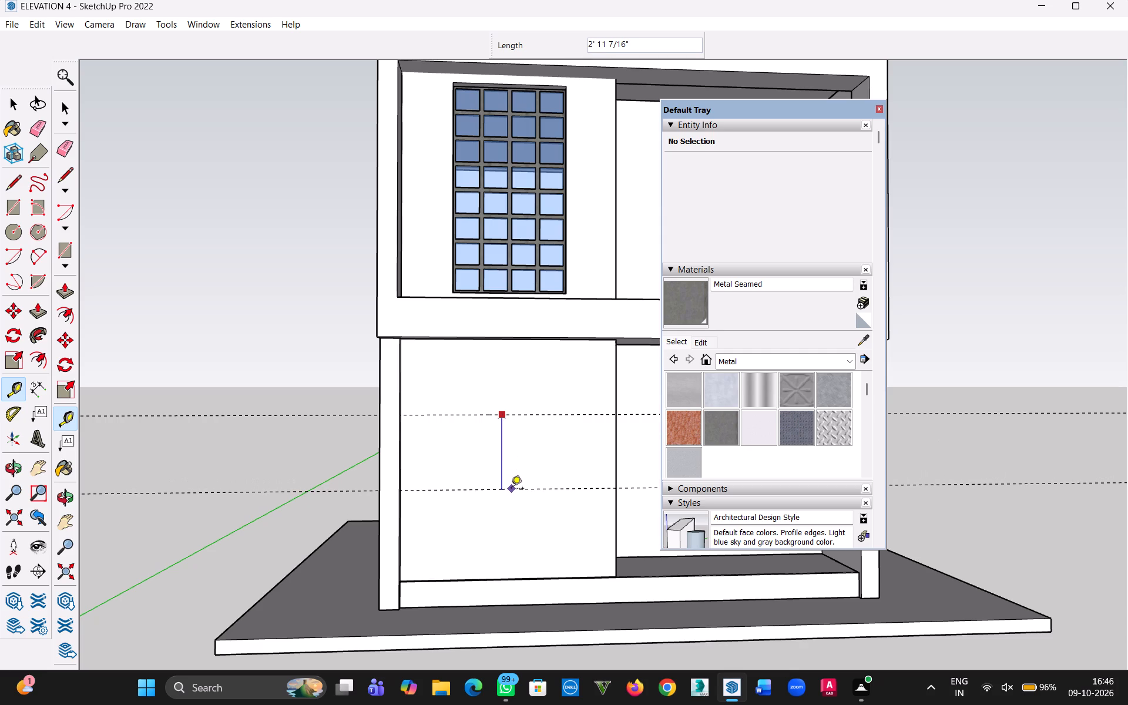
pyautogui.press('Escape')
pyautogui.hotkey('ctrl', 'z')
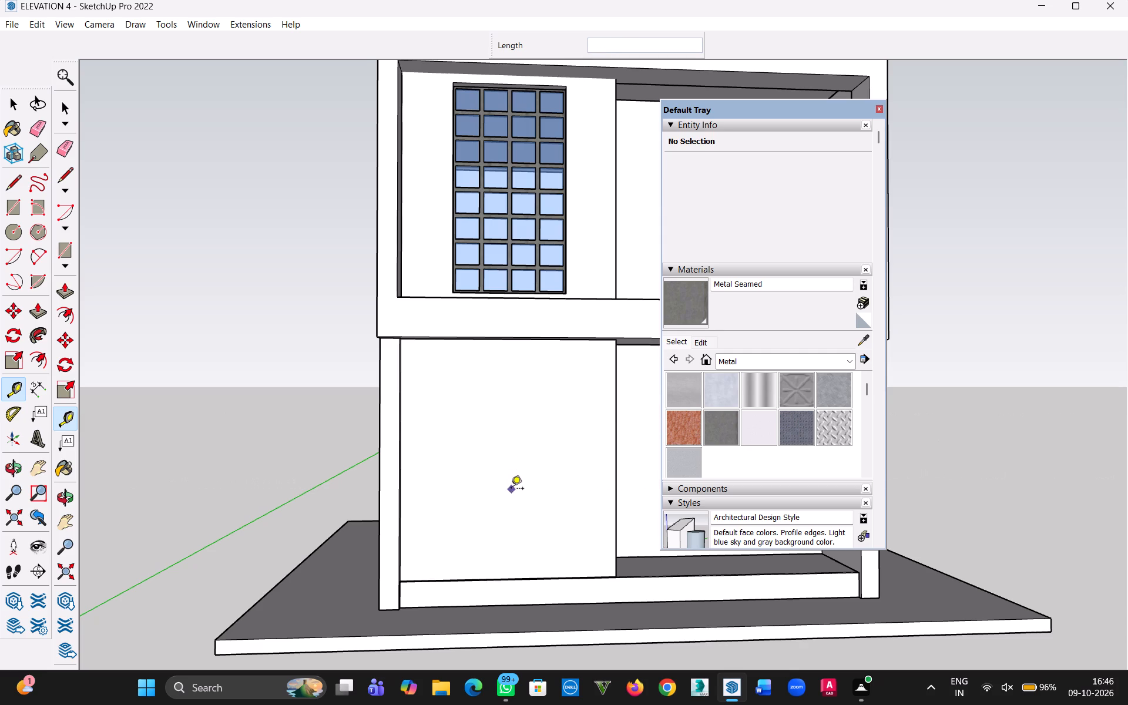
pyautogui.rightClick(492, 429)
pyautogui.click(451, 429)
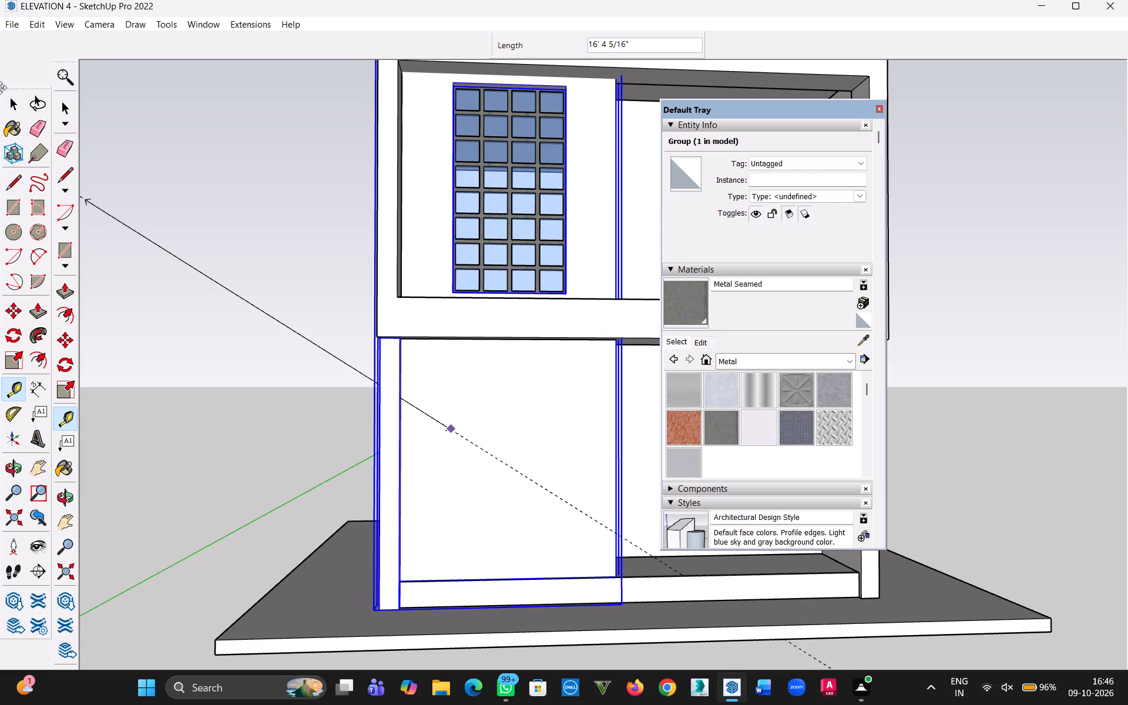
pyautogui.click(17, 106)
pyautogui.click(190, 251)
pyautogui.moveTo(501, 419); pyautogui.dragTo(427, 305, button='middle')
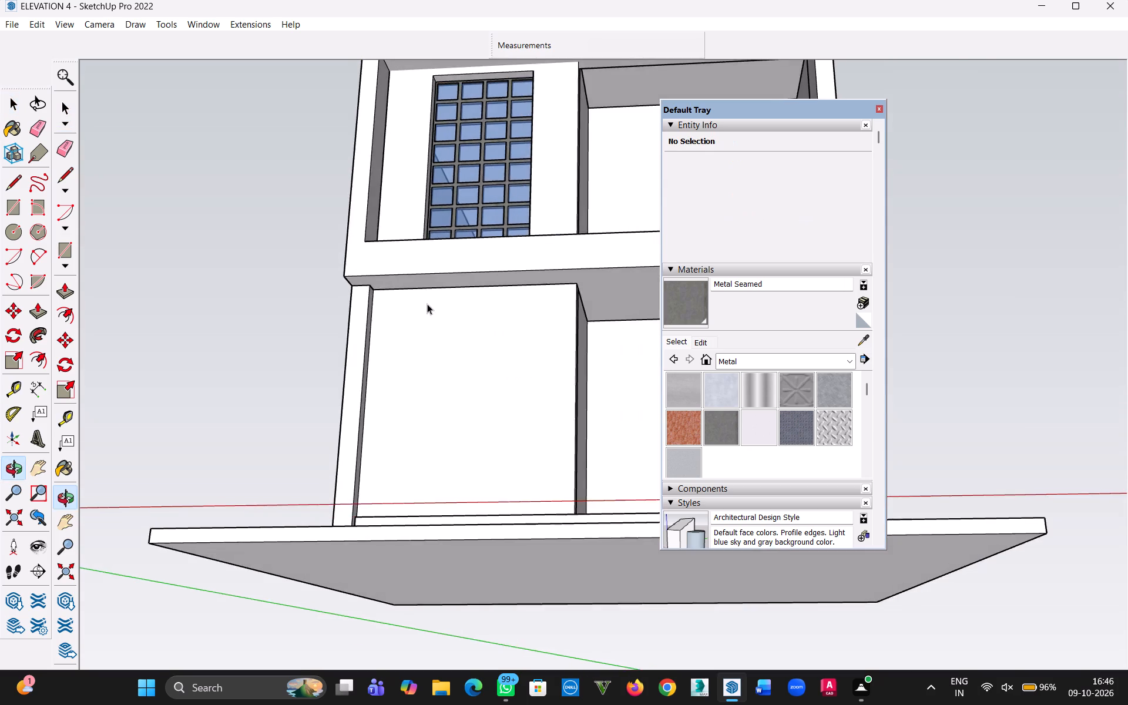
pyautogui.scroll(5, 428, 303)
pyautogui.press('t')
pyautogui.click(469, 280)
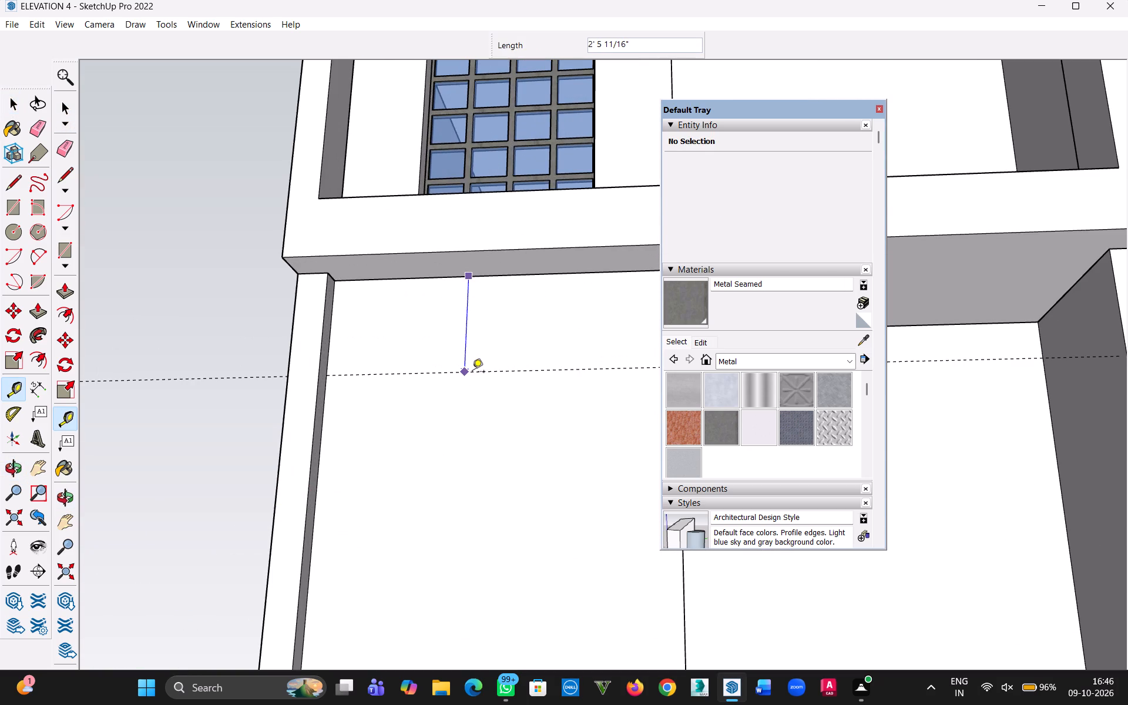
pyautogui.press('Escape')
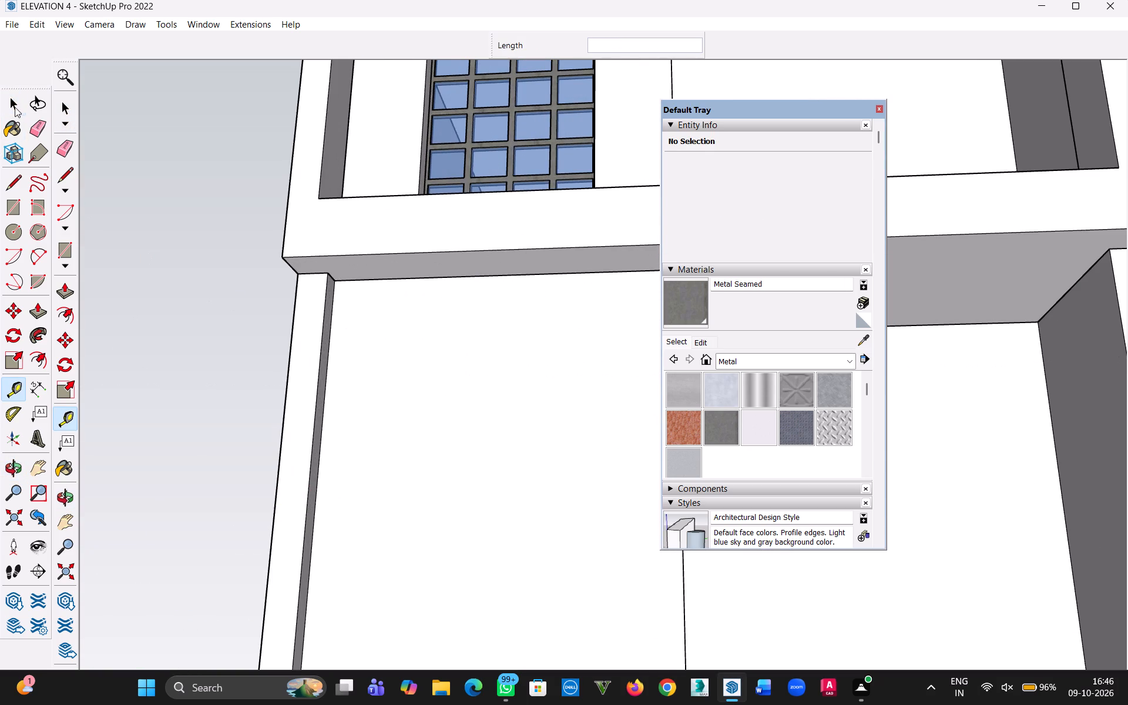
# Open the front wall group for editing and place a horizontal guide 2' below the ground-floor wall's top edge.
pyautogui.click(15, 107)
pyautogui.scroll(-4, 566, 480)
pyautogui.doubleClick(511, 464)
pyautogui.scroll(4, 502, 402)
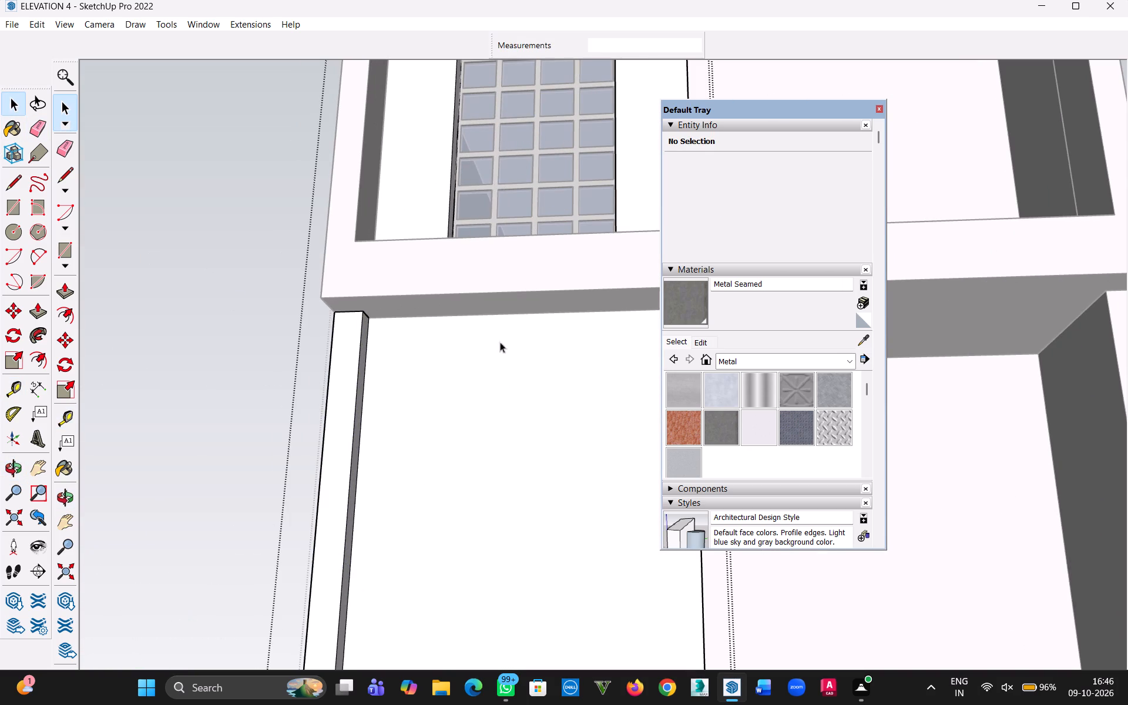
pyautogui.press('t')
pyautogui.click(502, 307)
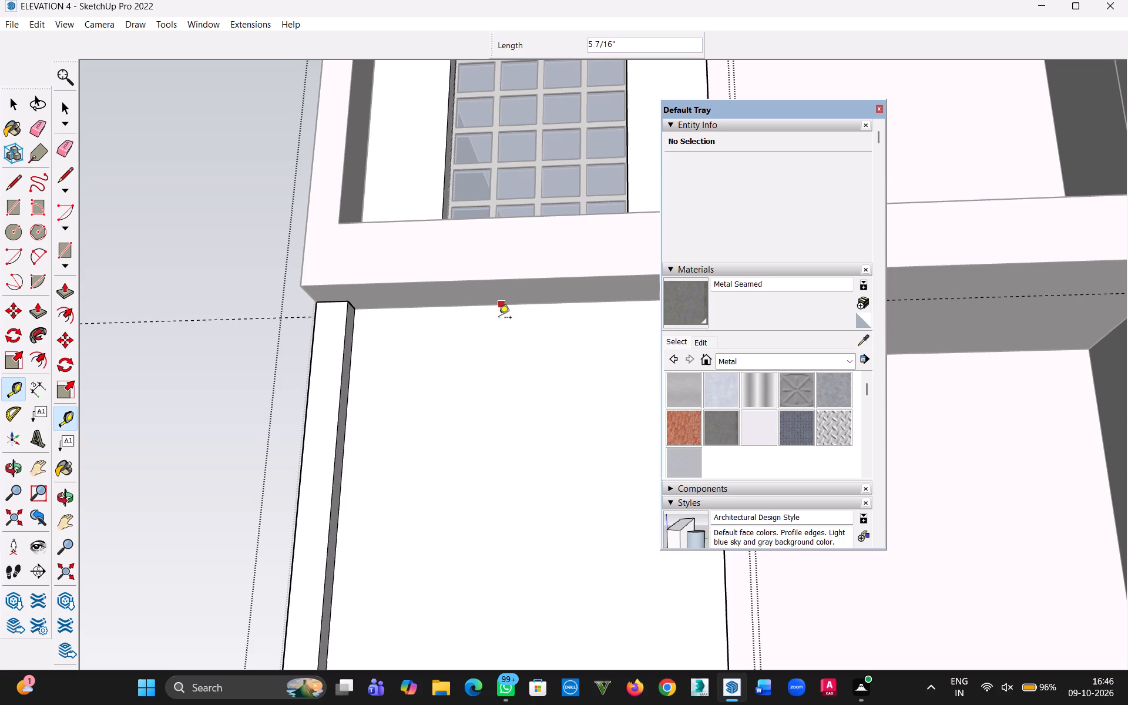
pyautogui.moveTo(508, 395); pyautogui.dragTo(528, 422, button='middle')
pyautogui.moveTo(494, 438); pyautogui.dragTo(362, 437, button='middle')
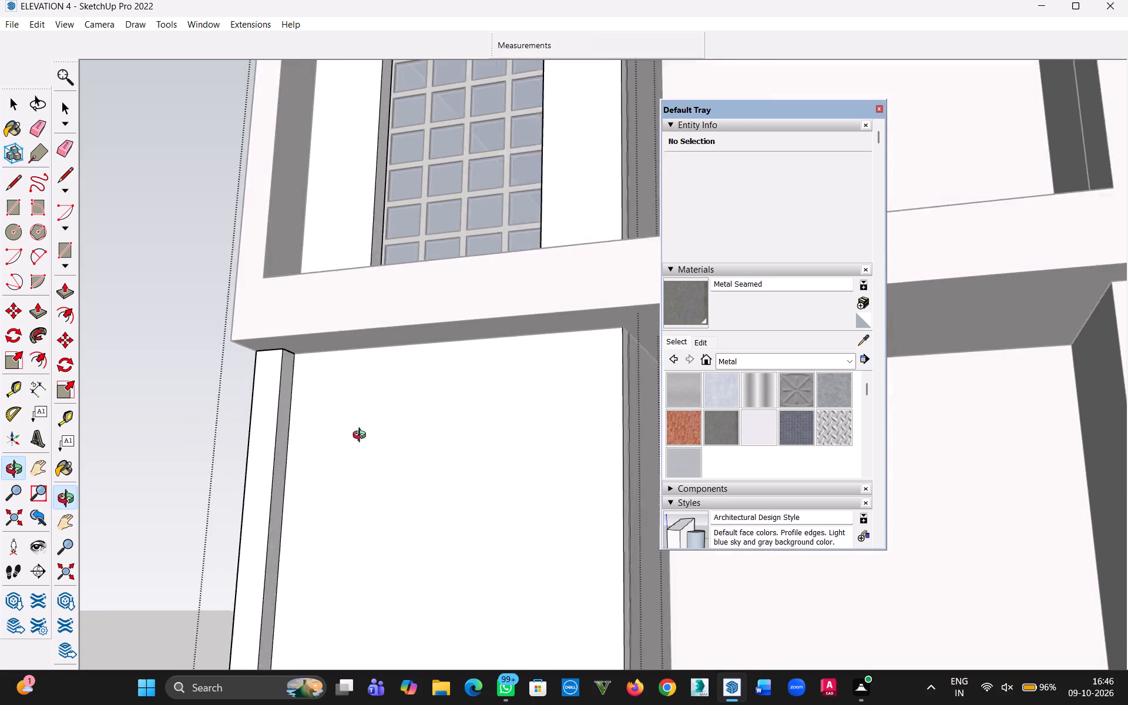
pyautogui.moveTo(362, 437); pyautogui.dragTo(350, 437, button='middle')
pyautogui.moveTo(369, 453); pyautogui.dragTo(390, 461, button='middle')
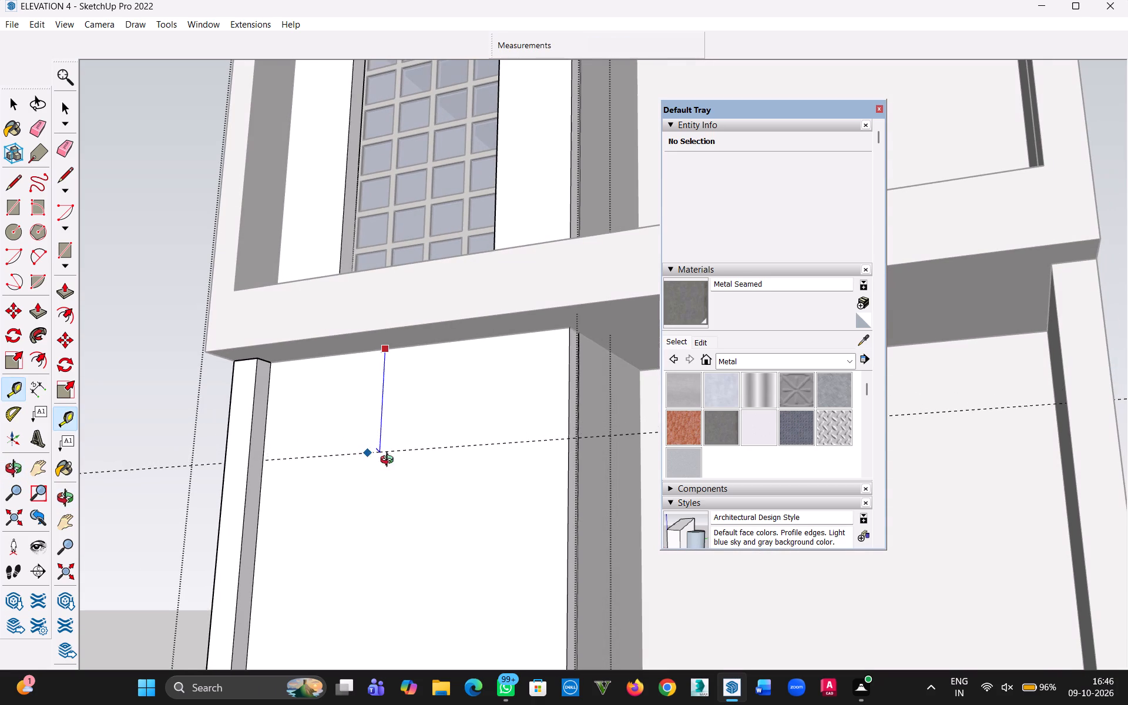
pyautogui.moveTo(390, 461); pyautogui.dragTo(515, 476, button='middle')
pyautogui.write("2'")
pyautogui.press('Return')
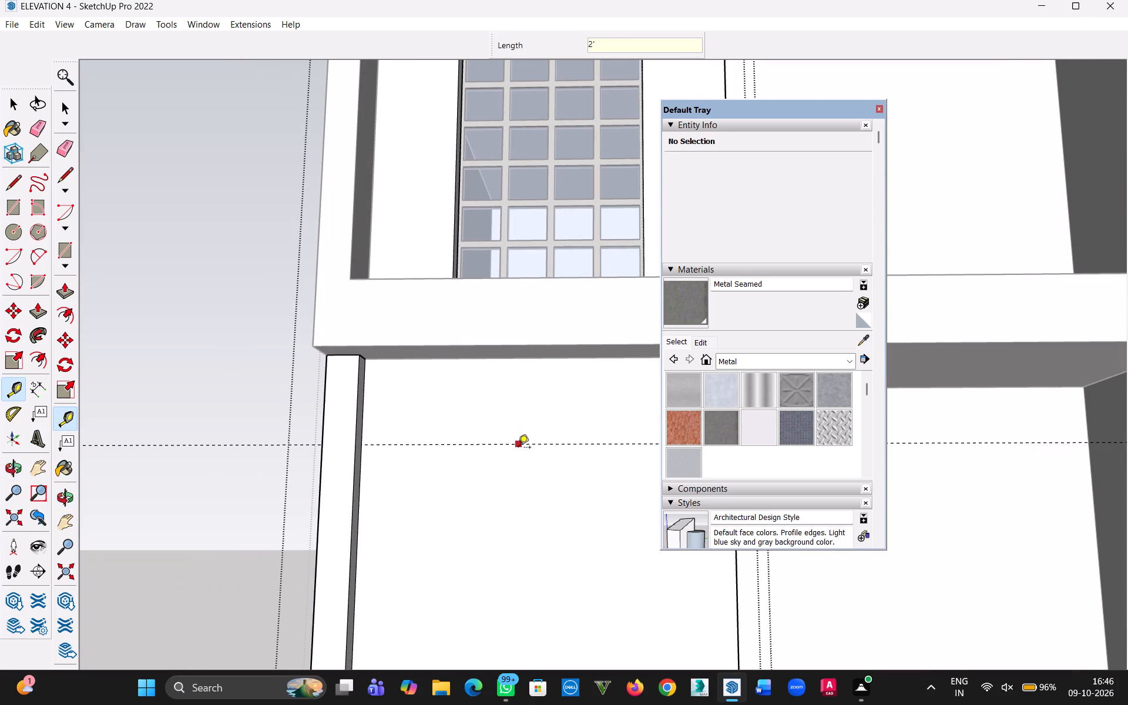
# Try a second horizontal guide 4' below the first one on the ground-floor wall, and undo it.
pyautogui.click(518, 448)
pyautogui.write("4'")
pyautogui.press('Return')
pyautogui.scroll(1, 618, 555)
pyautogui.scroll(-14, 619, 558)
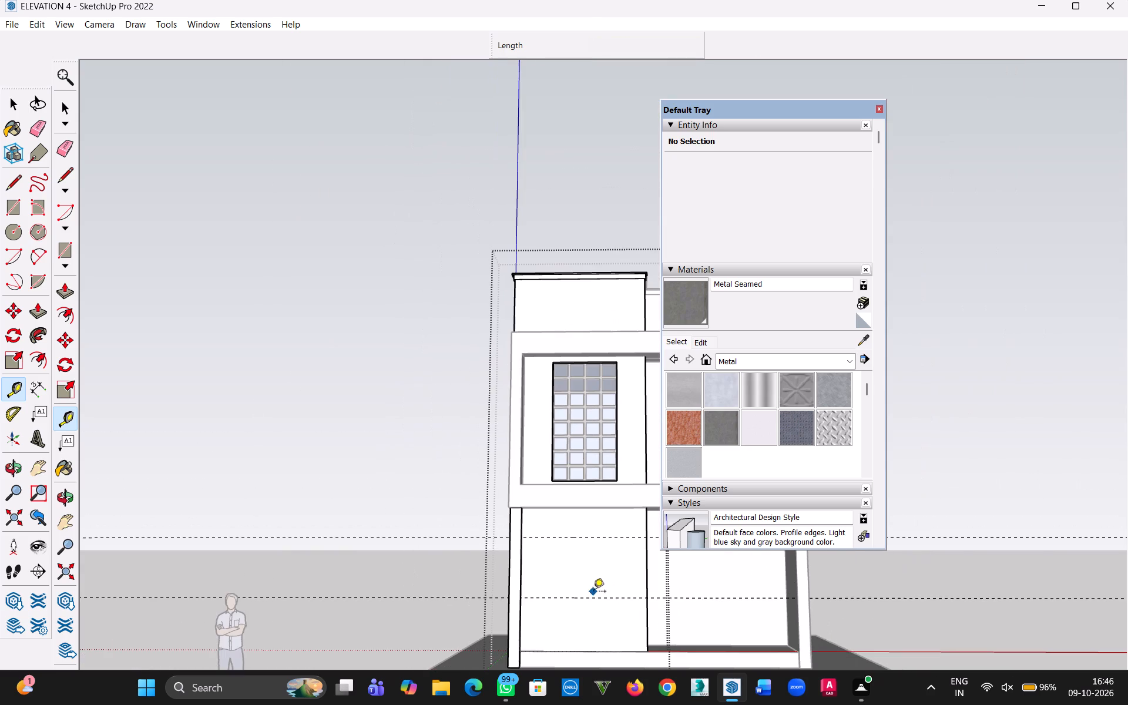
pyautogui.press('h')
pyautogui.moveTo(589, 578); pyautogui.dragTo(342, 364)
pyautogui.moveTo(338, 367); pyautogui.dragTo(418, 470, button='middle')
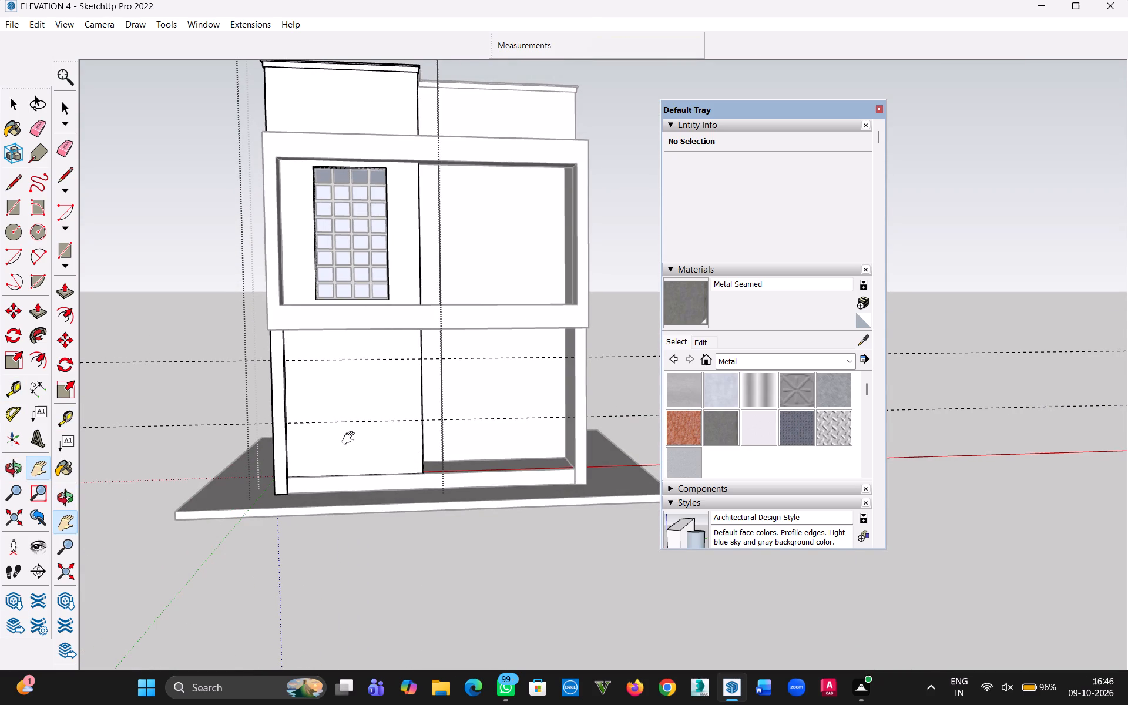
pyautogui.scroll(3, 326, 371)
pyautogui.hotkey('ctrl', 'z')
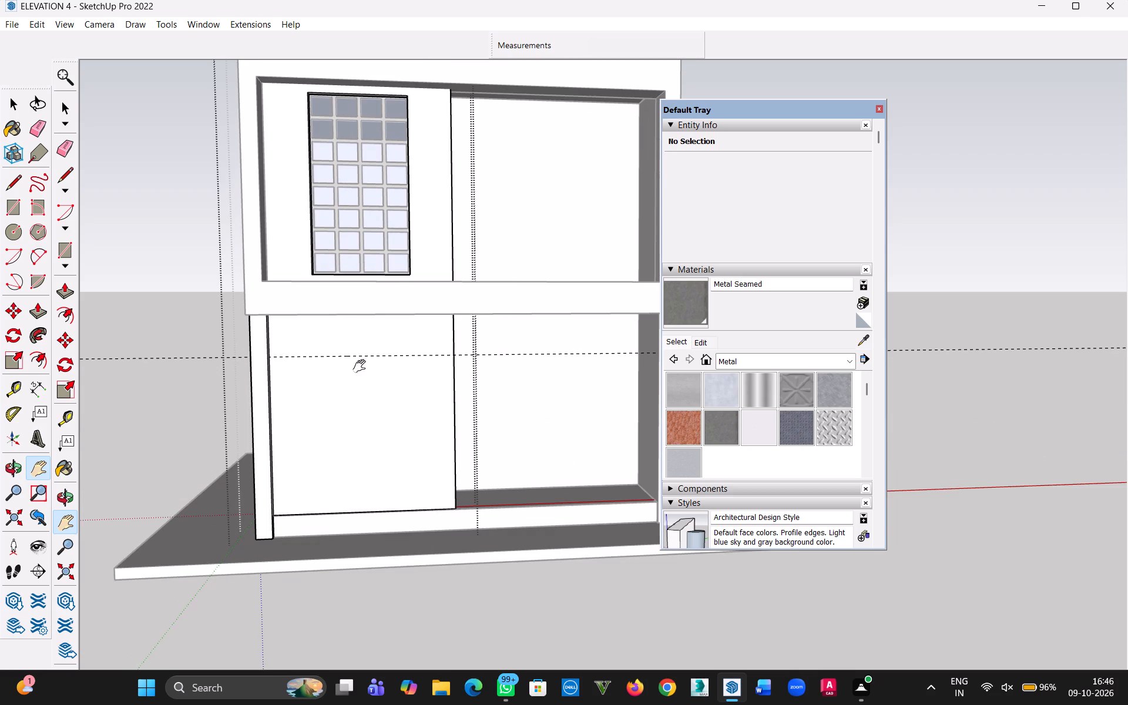
# Place a second horizontal guide 3' below the first guide on the ground-floor wall.
pyautogui.press('t')
pyautogui.click(354, 359)
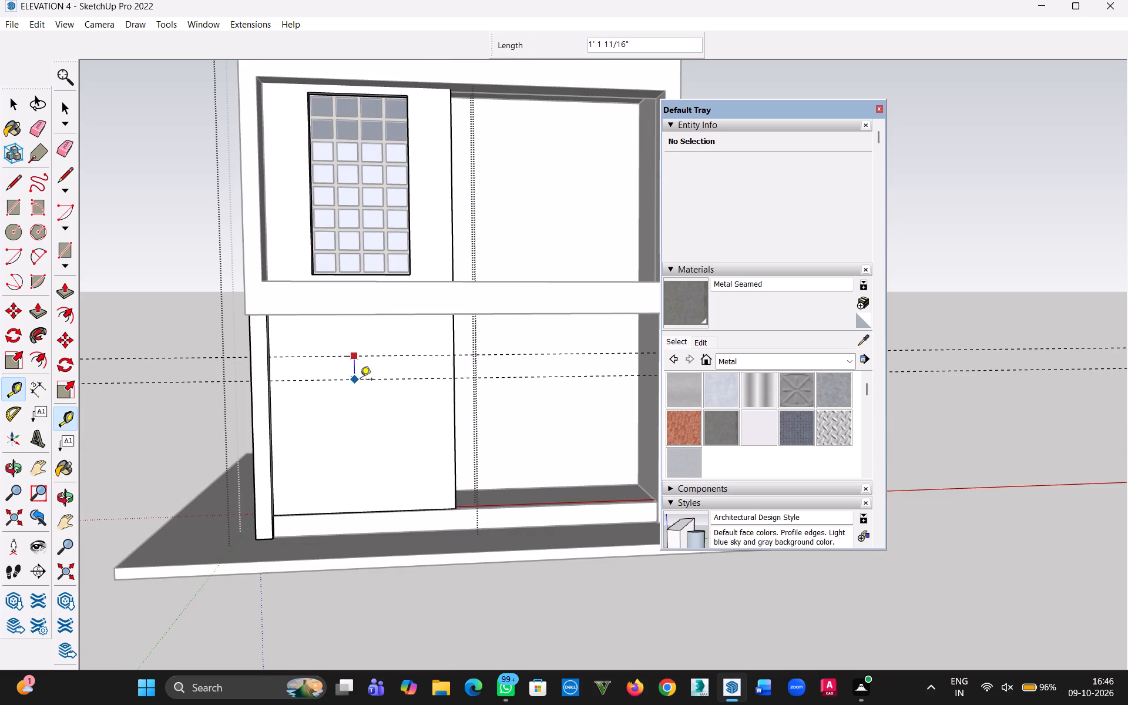
pyautogui.write("3'")
pyautogui.press('Return')
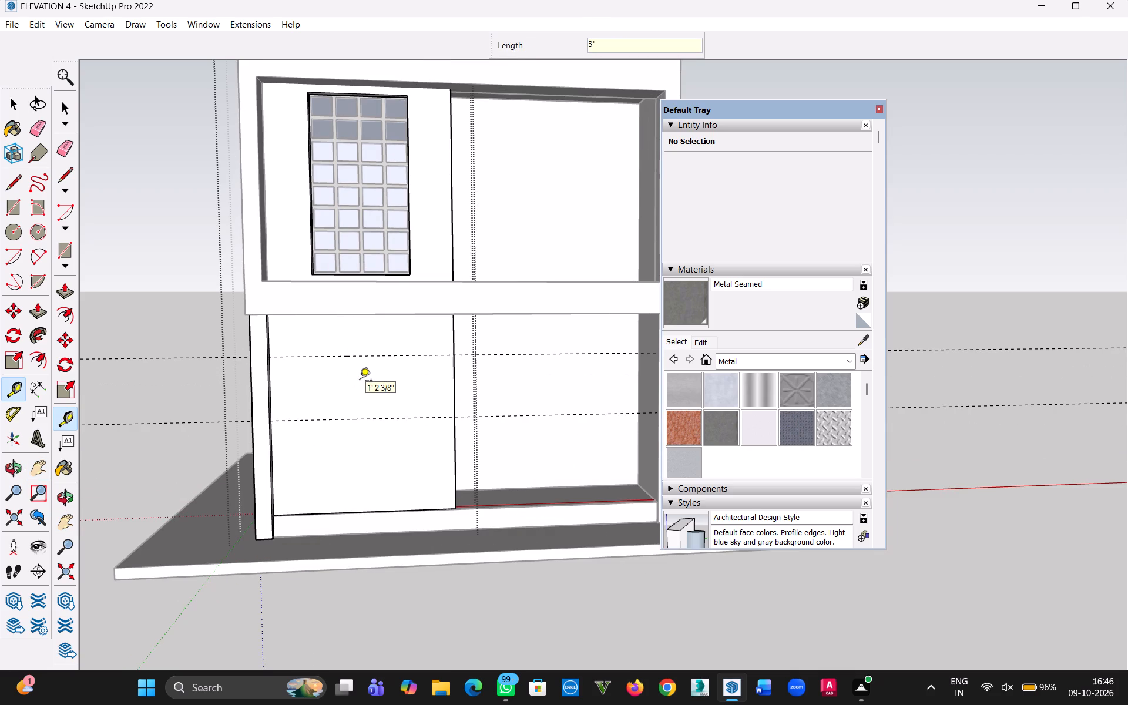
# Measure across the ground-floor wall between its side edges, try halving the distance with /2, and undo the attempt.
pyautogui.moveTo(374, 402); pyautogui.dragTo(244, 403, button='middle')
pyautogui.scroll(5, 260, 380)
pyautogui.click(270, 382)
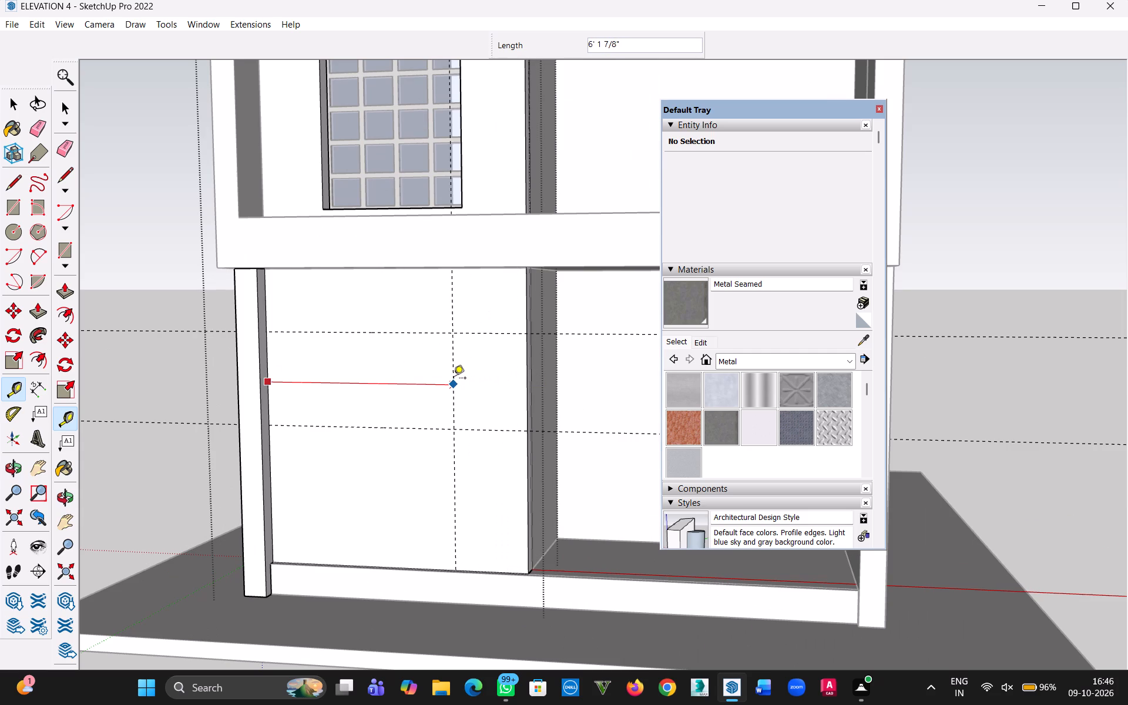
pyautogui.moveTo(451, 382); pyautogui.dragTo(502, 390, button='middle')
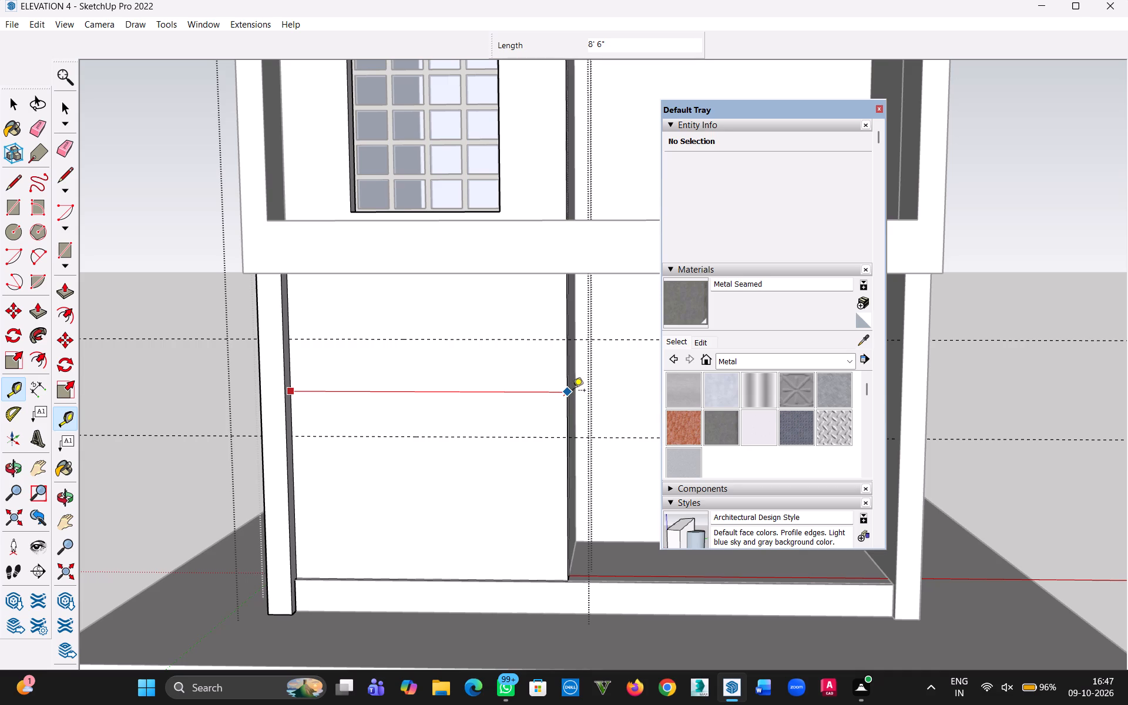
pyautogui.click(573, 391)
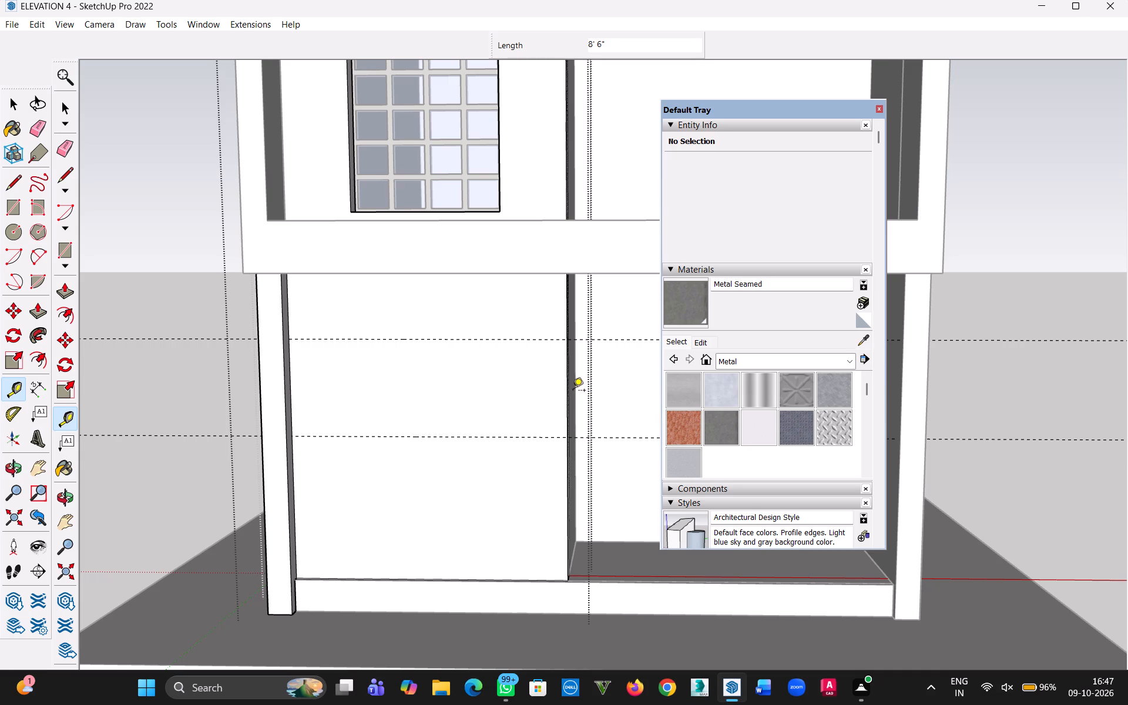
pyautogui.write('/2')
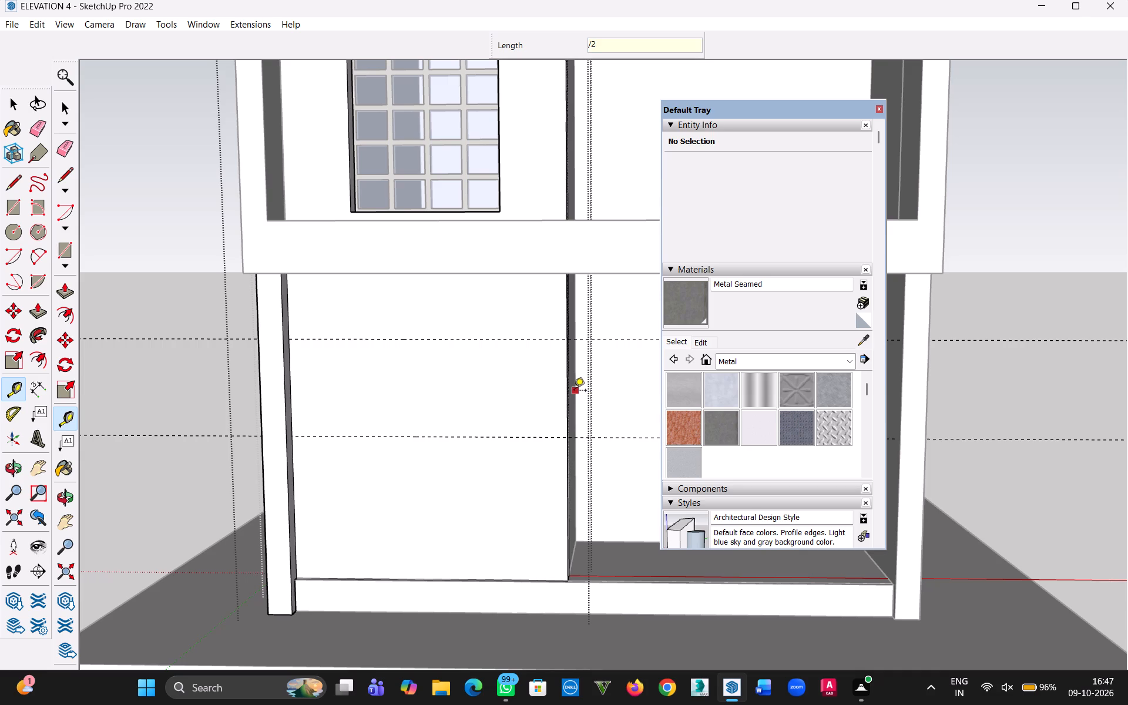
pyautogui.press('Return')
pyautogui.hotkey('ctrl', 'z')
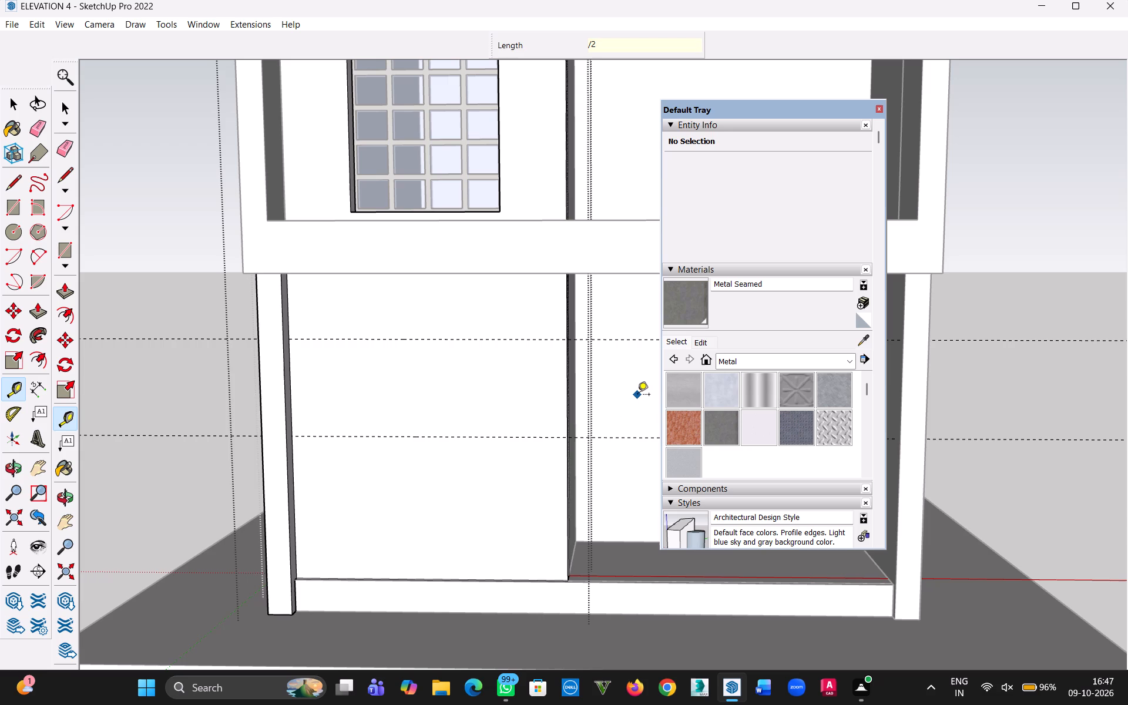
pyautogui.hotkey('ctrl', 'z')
# Place a vertical guide 2'8" in from the left edge of the ground-floor wall.
pyautogui.moveTo(403, 398); pyautogui.dragTo(365, 408, button='middle')
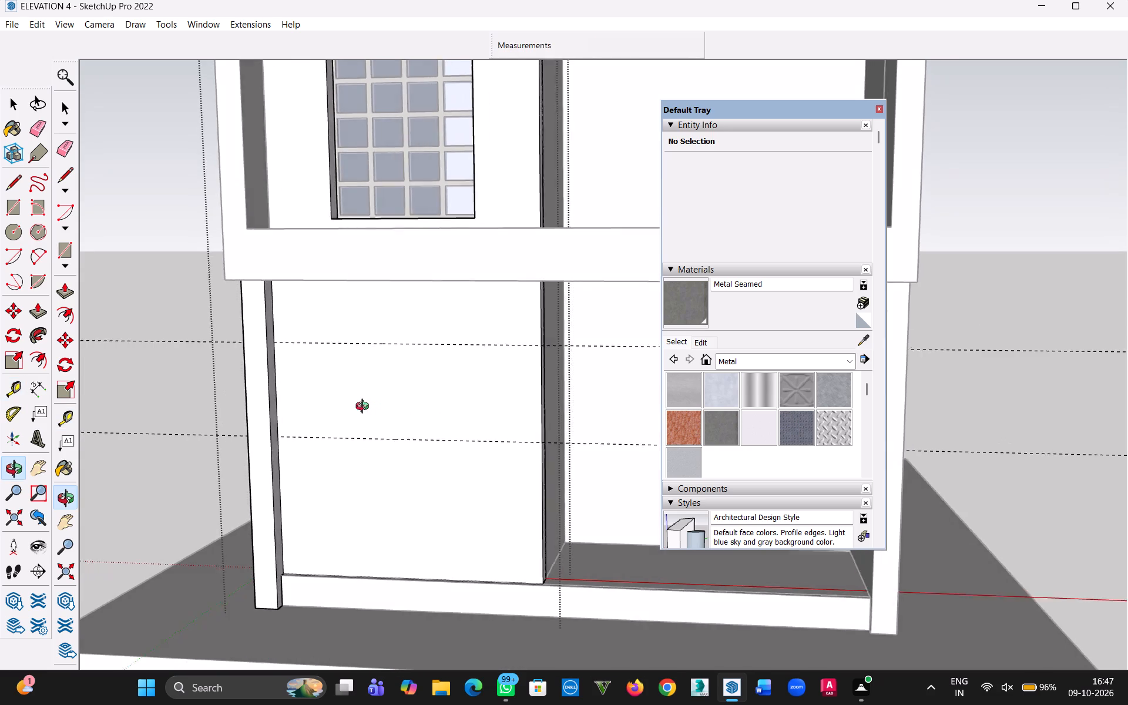
pyautogui.moveTo(365, 408); pyautogui.dragTo(333, 422, button='middle')
pyautogui.scroll(3, 276, 404)
pyautogui.click(265, 398)
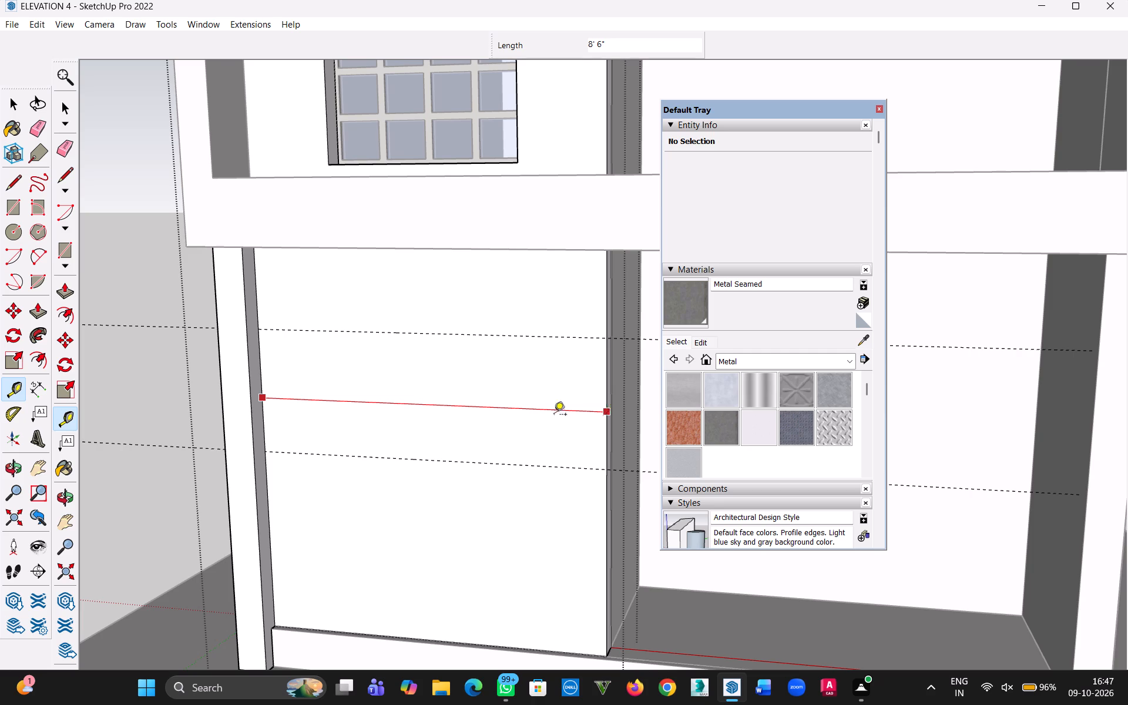
pyautogui.write("2'")
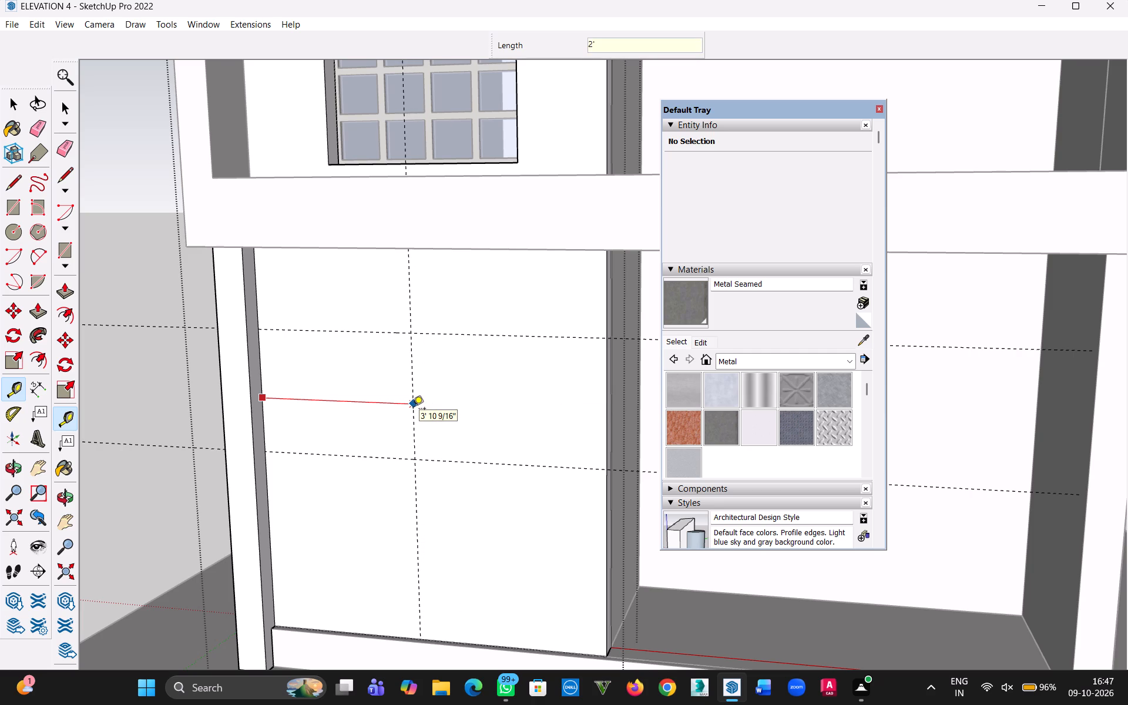
pyautogui.write('8"')
pyautogui.press('Return')
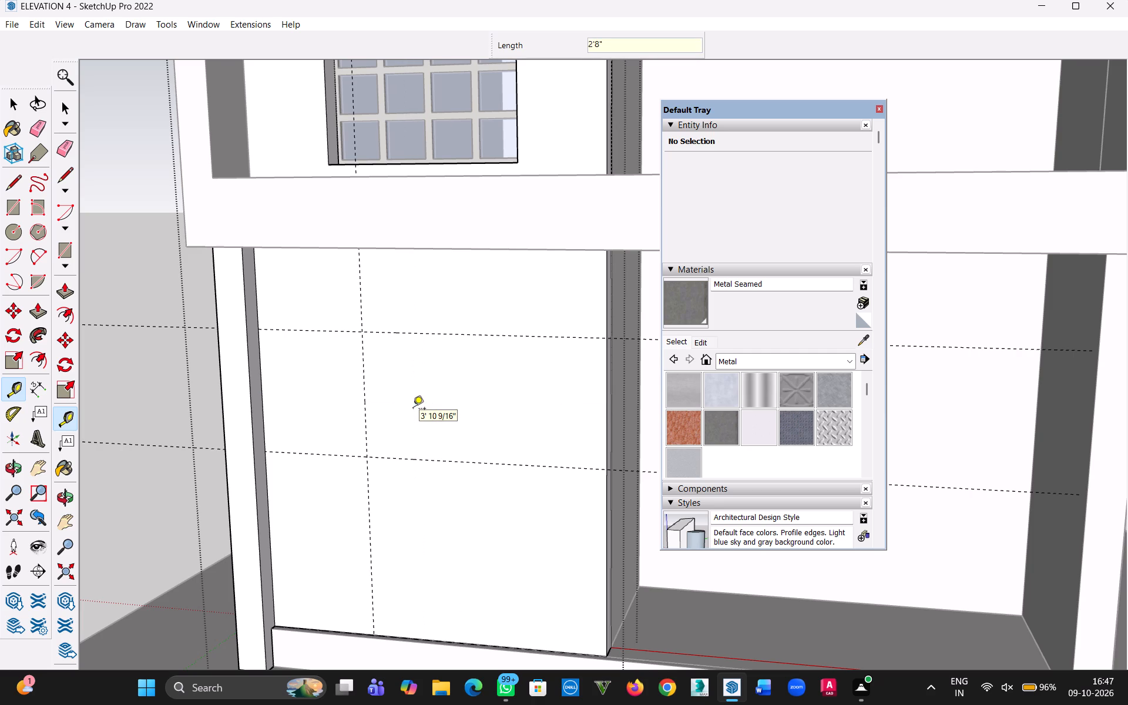
# Place a vertical guide 2'8" in from the right edge of the ground-floor wall.
pyautogui.click(605, 417)
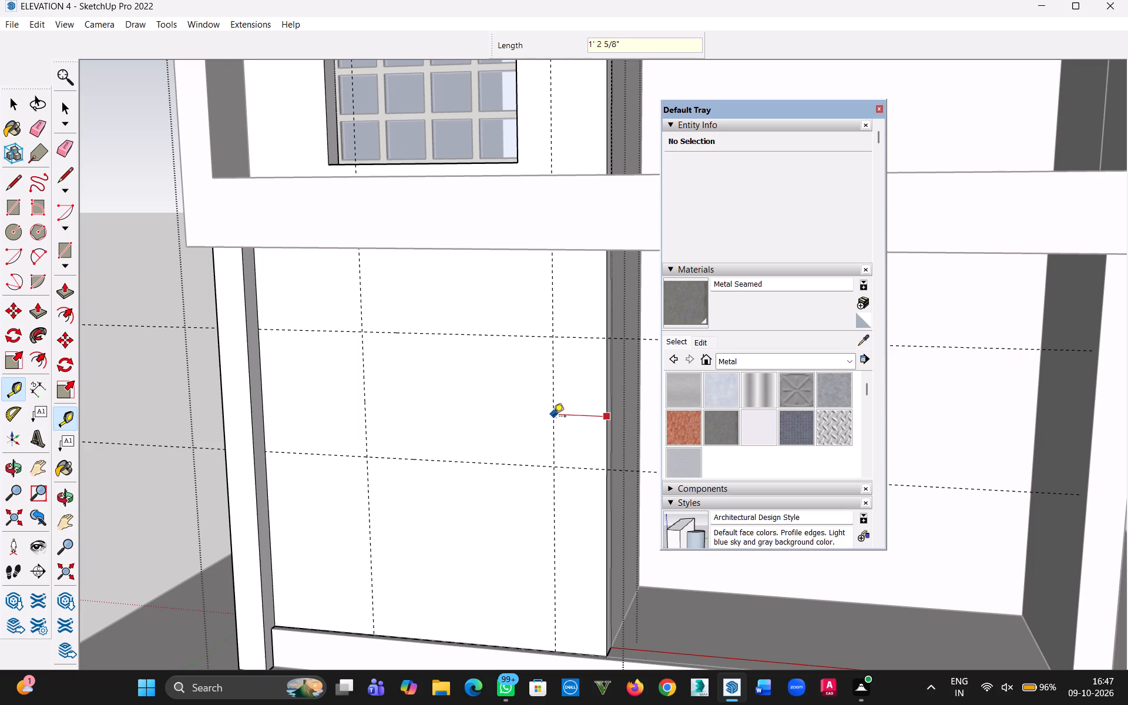
pyautogui.press('2')
pyautogui.press("'")
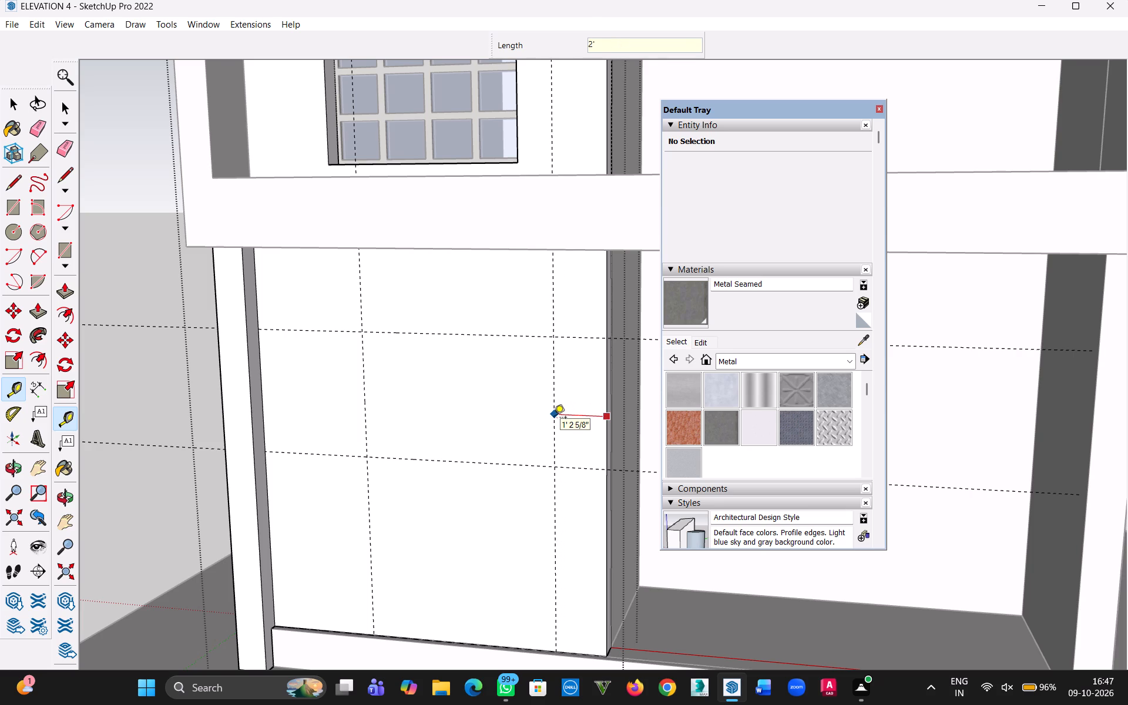
pyautogui.write('8"')
pyautogui.press('Return')
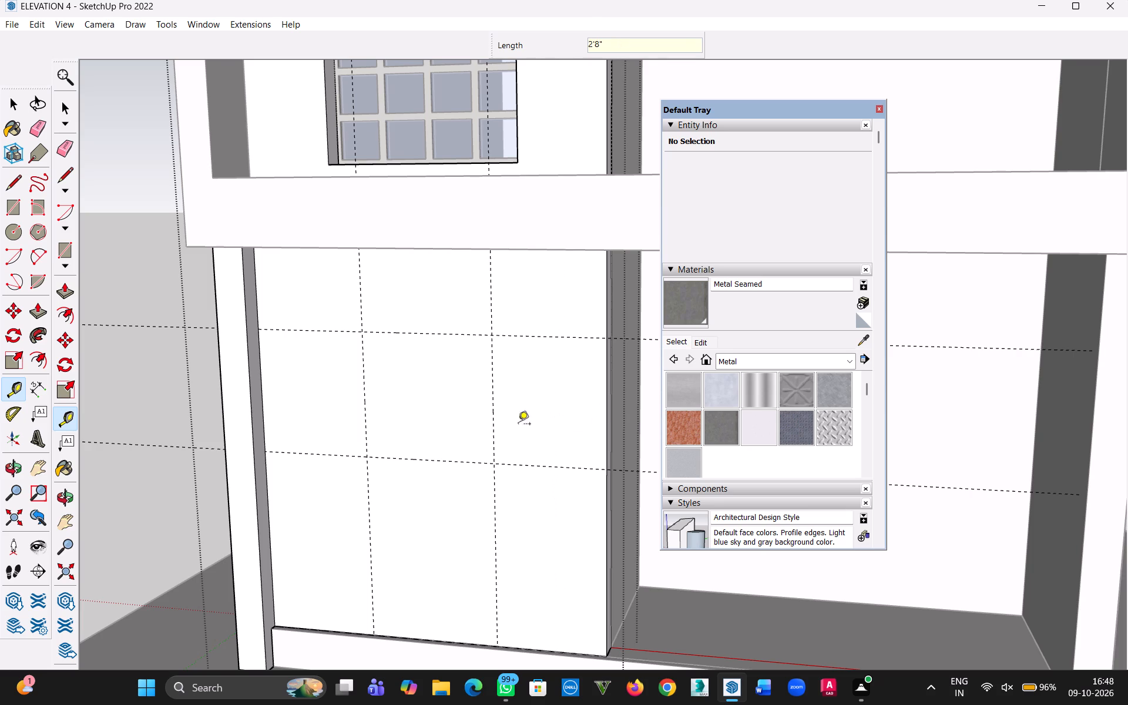
# Measure the distance between the two vertical guides on the ground-floor wall.
pyautogui.click(364, 402)
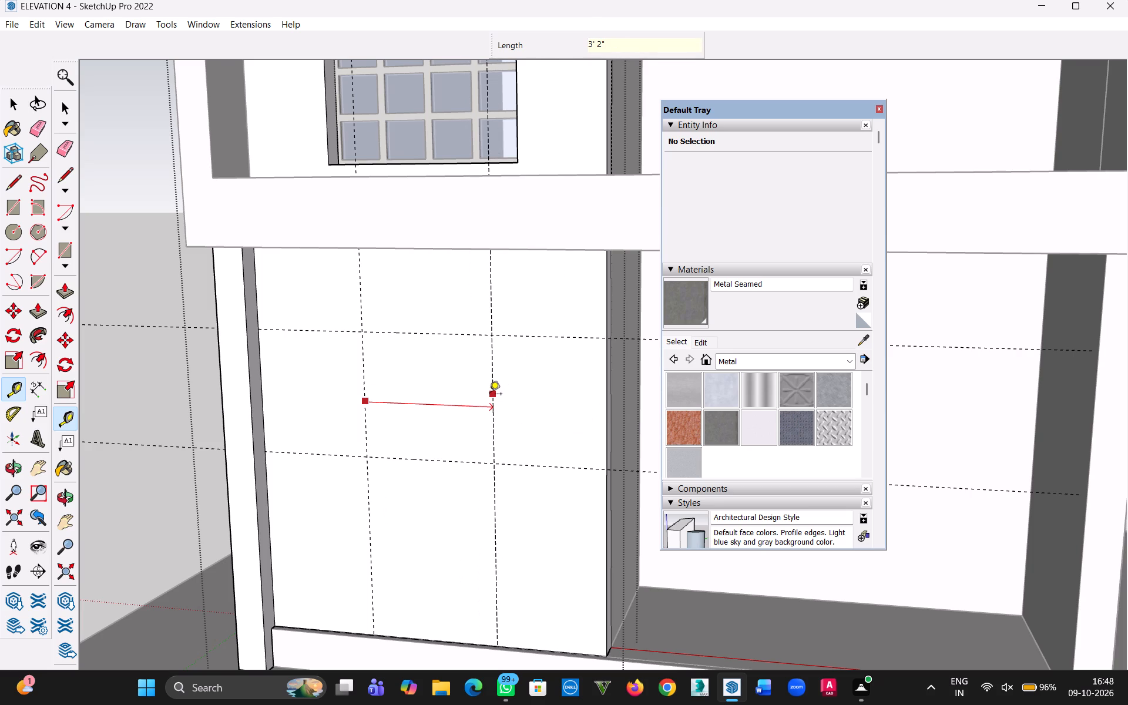
pyautogui.press('Escape')
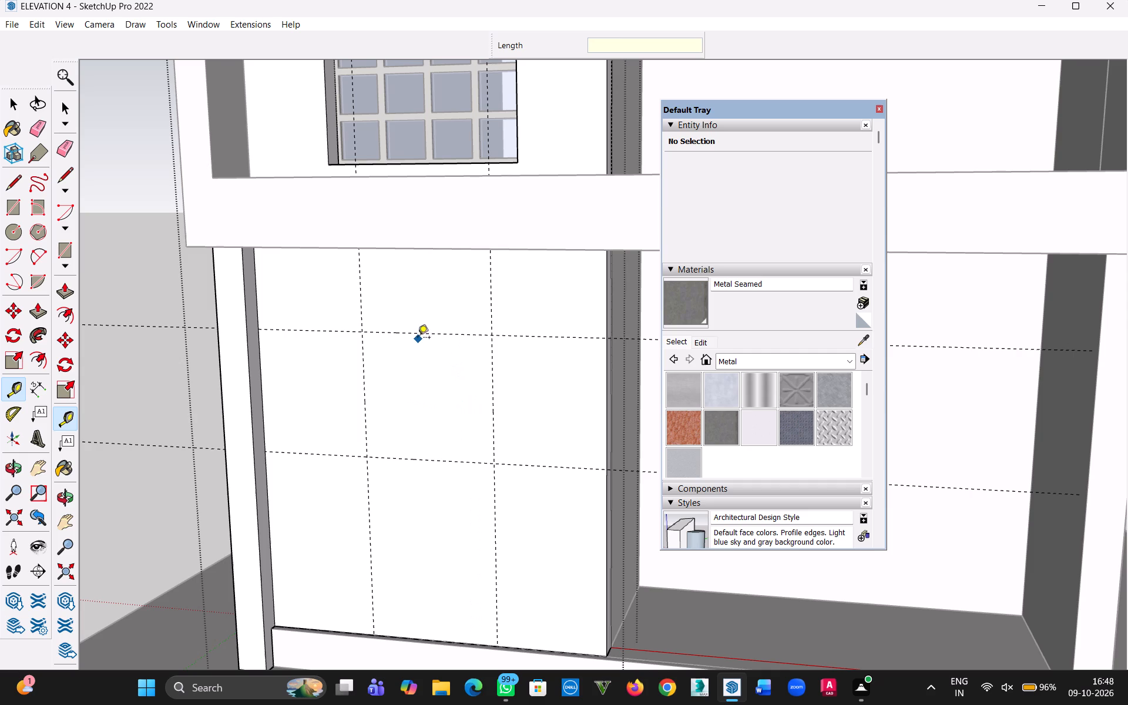
# Measure the vertical distance between the two horizontal guides on the ground-floor wall.
pyautogui.click(434, 334)
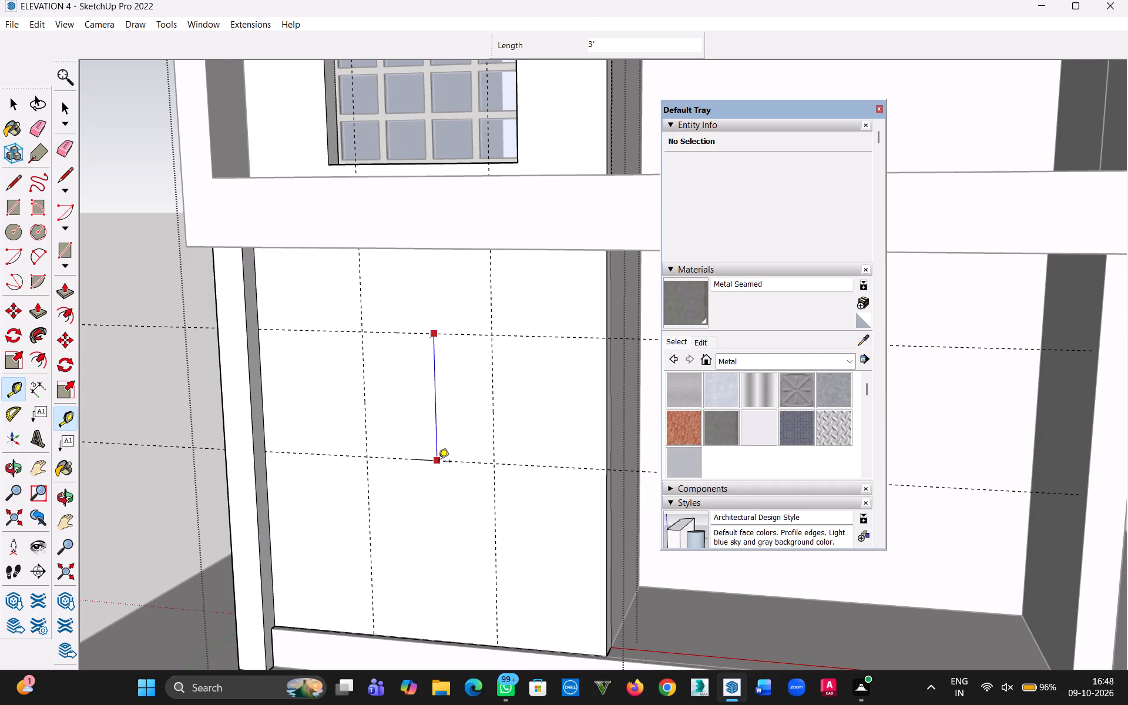
pyautogui.press('Escape')
# Undo the two vertical guides placed 2'8" in from the side edges of the ground-floor wall.
pyautogui.moveTo(444, 374); pyautogui.dragTo(452, 375, button='middle')
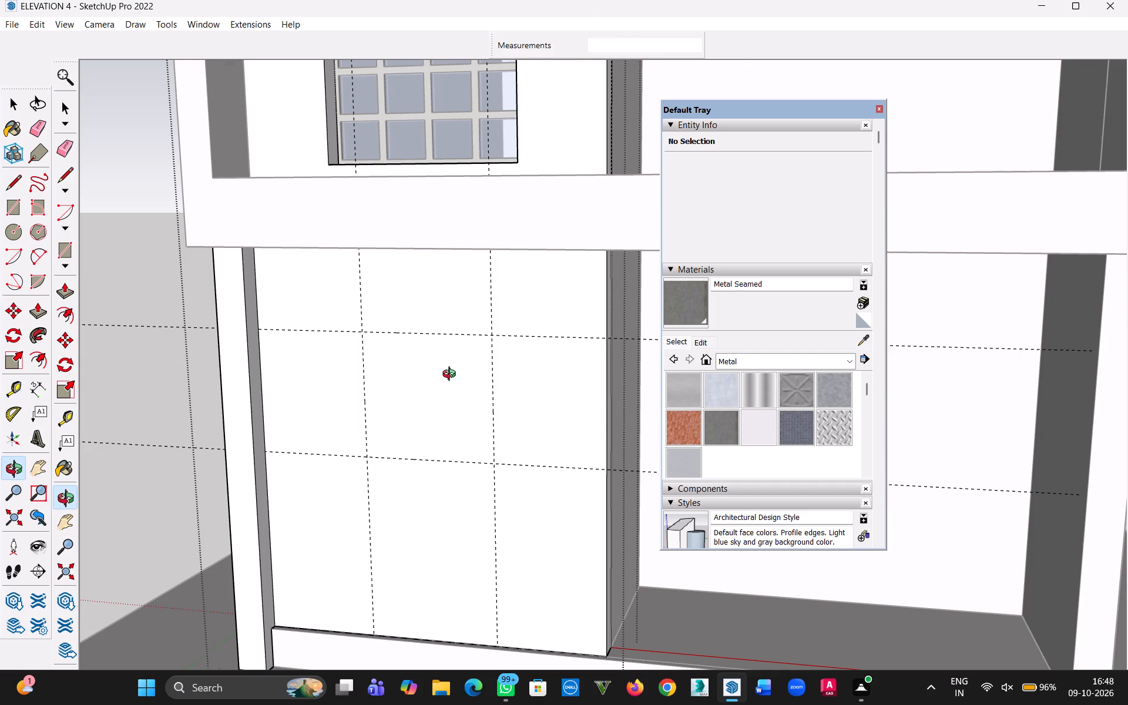
pyautogui.moveTo(452, 375); pyautogui.dragTo(536, 394, button='middle')
pyautogui.hotkey('ctrl', 'z')
pyautogui.hotkey('ctrl', 'z')
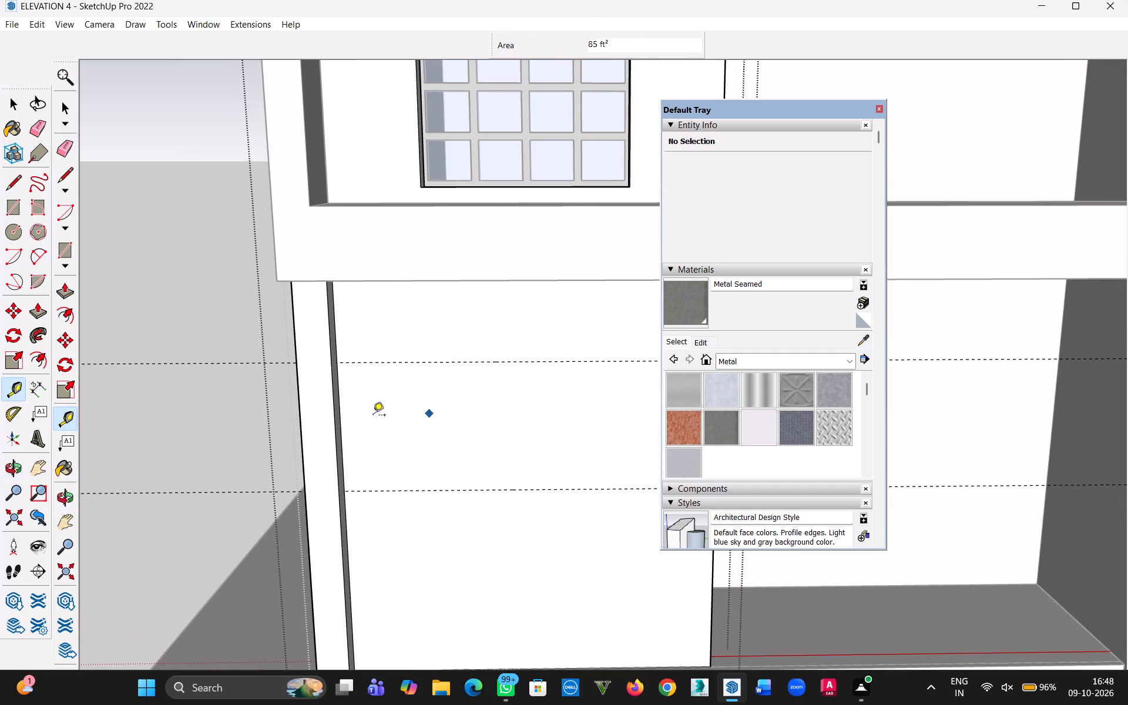
# Place a vertical guide 2'9" in from the left edge of the ground-floor wall.
pyautogui.moveTo(369, 430); pyautogui.dragTo(268, 429, button='middle')
pyautogui.scroll(3, 274, 414)
pyautogui.click(247, 416)
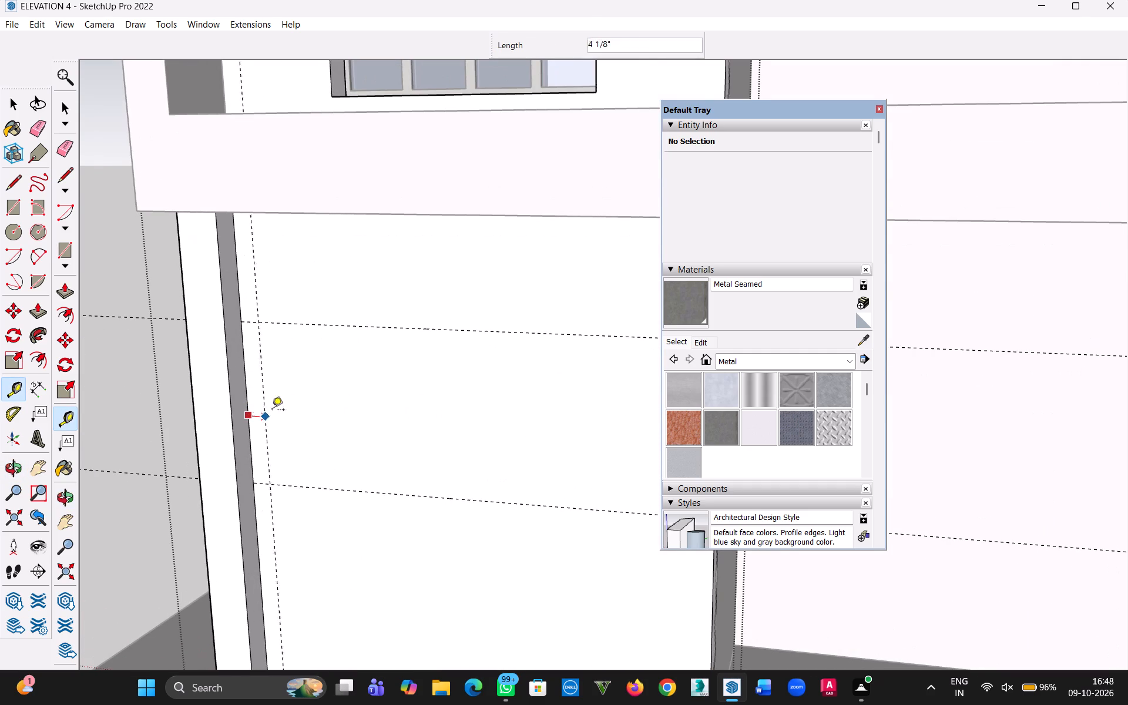
pyautogui.press('2')
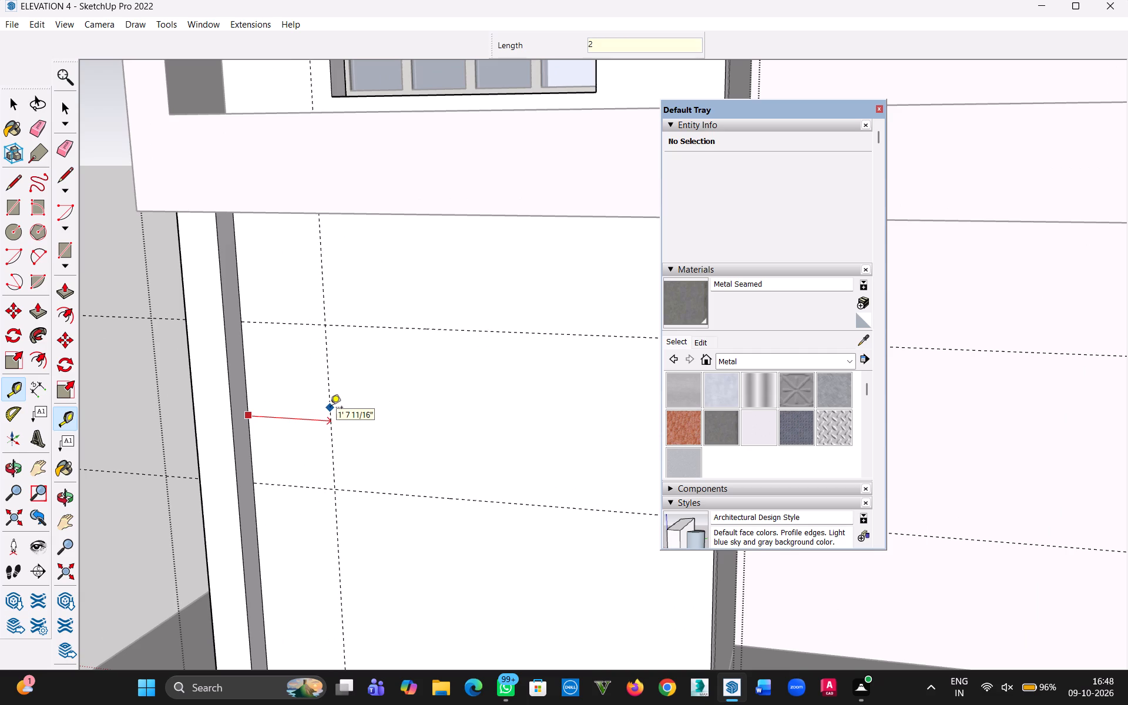
pyautogui.press("'")
pyautogui.write('9"')
pyautogui.press('Return')
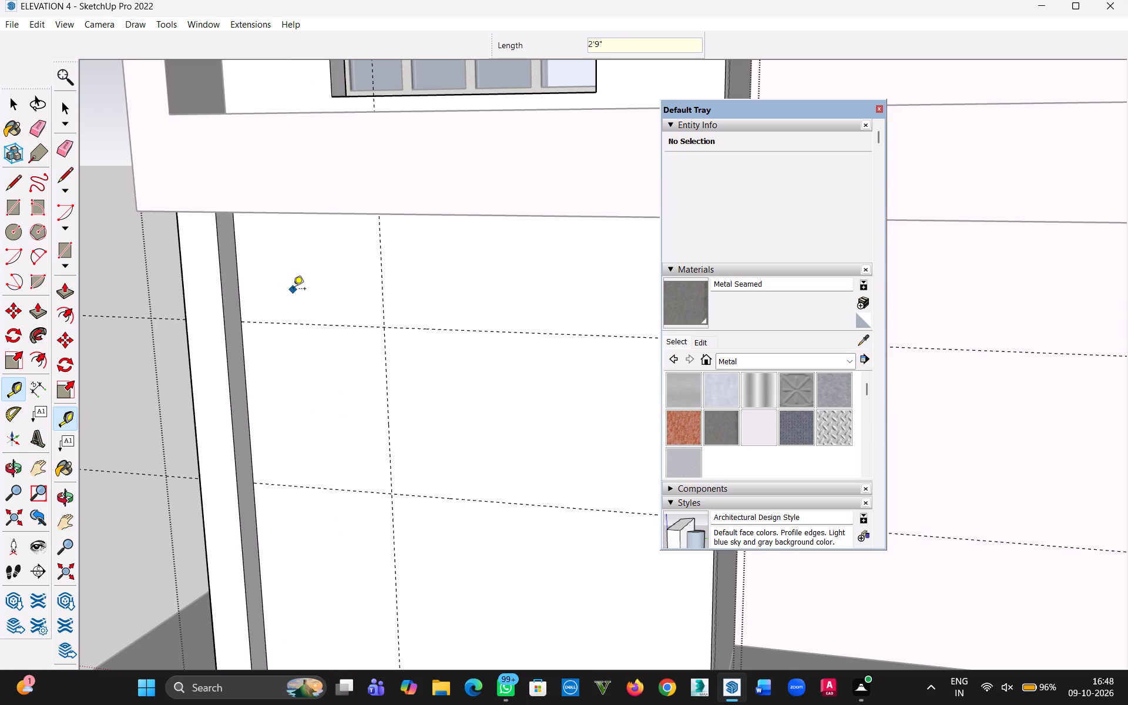
# Place a vertical guide 2'9" in from the right edge of the ground-floor wall.
pyautogui.moveTo(407, 395); pyautogui.dragTo(557, 362, button='middle')
pyautogui.press('h')
pyautogui.moveTo(576, 404); pyautogui.dragTo(317, 430)
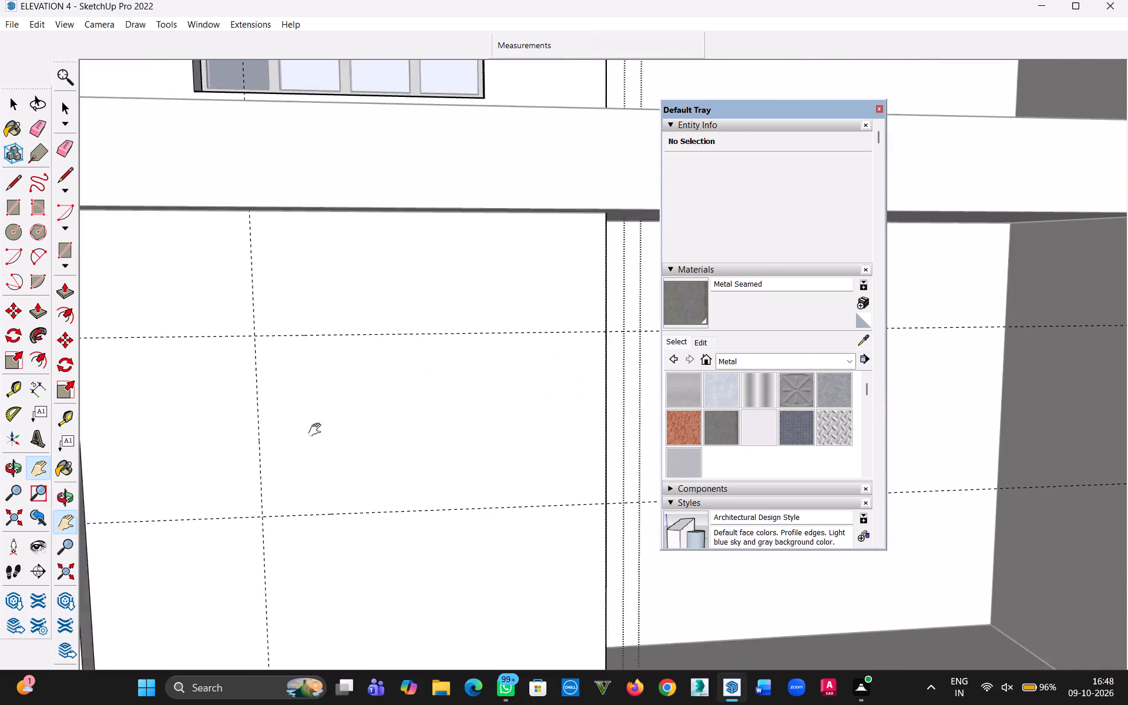
pyautogui.moveTo(317, 430); pyautogui.dragTo(331, 422)
pyautogui.press('Escape')
pyautogui.click(584, 404)
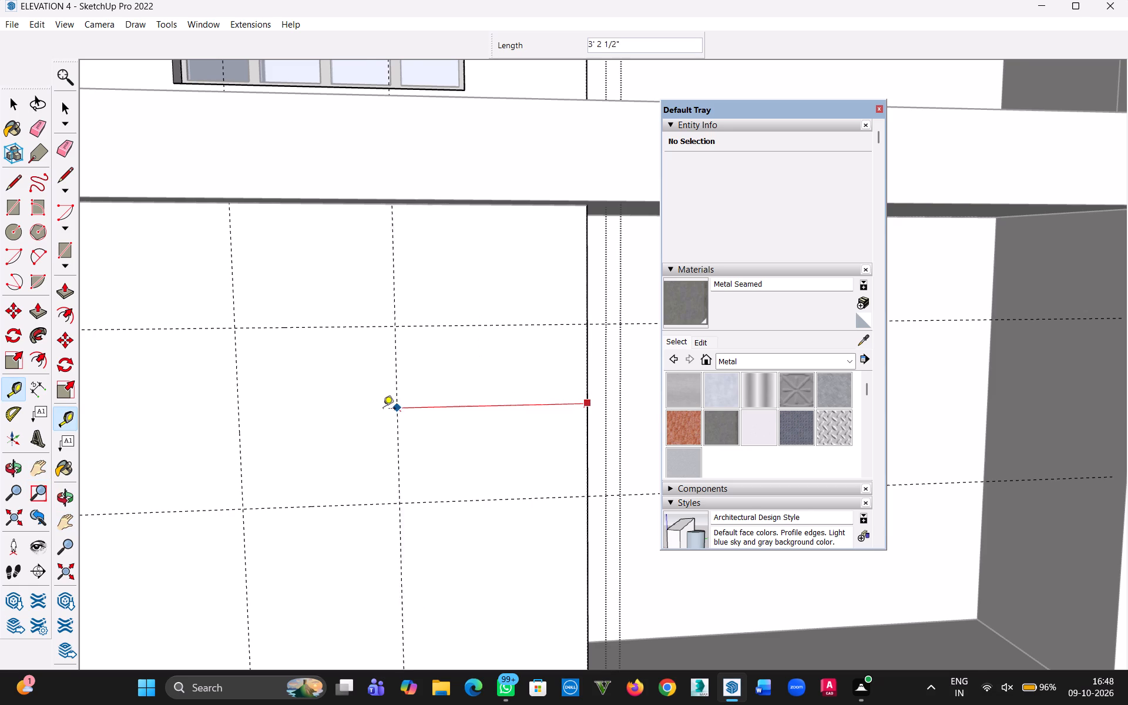
pyautogui.write('2\'9"')
pyautogui.press('Return')
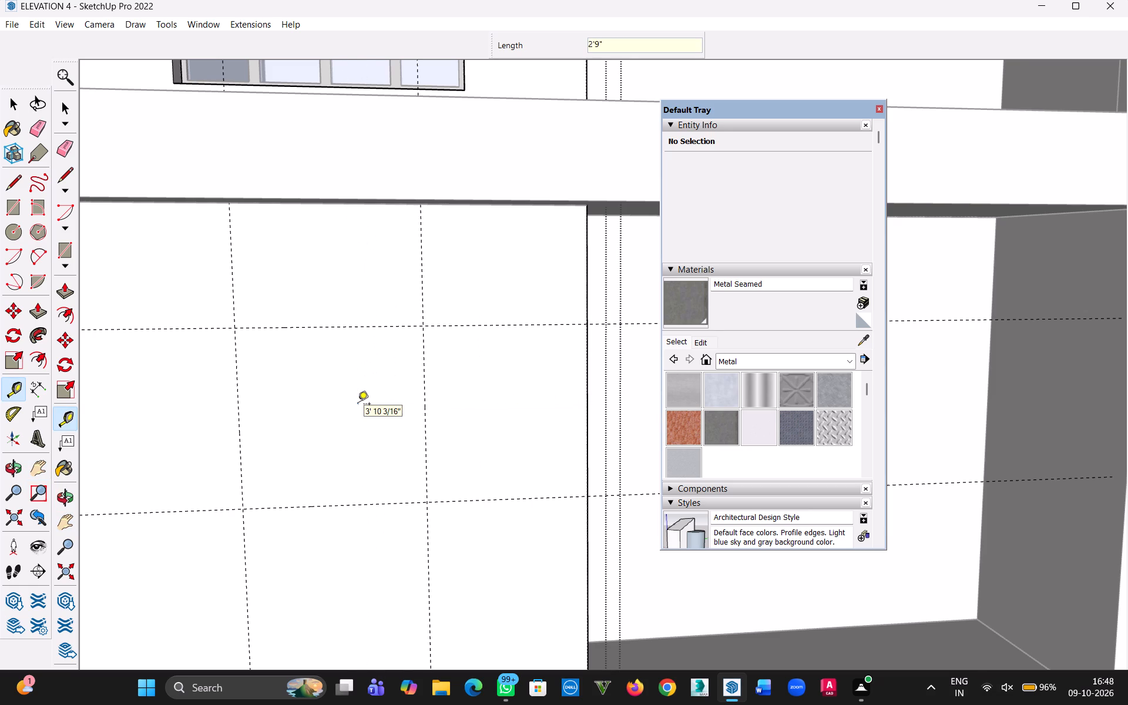
# Draw a 3' by 3' rectangle on the ground-floor wall between the four guide intersections.
pyautogui.press('r')
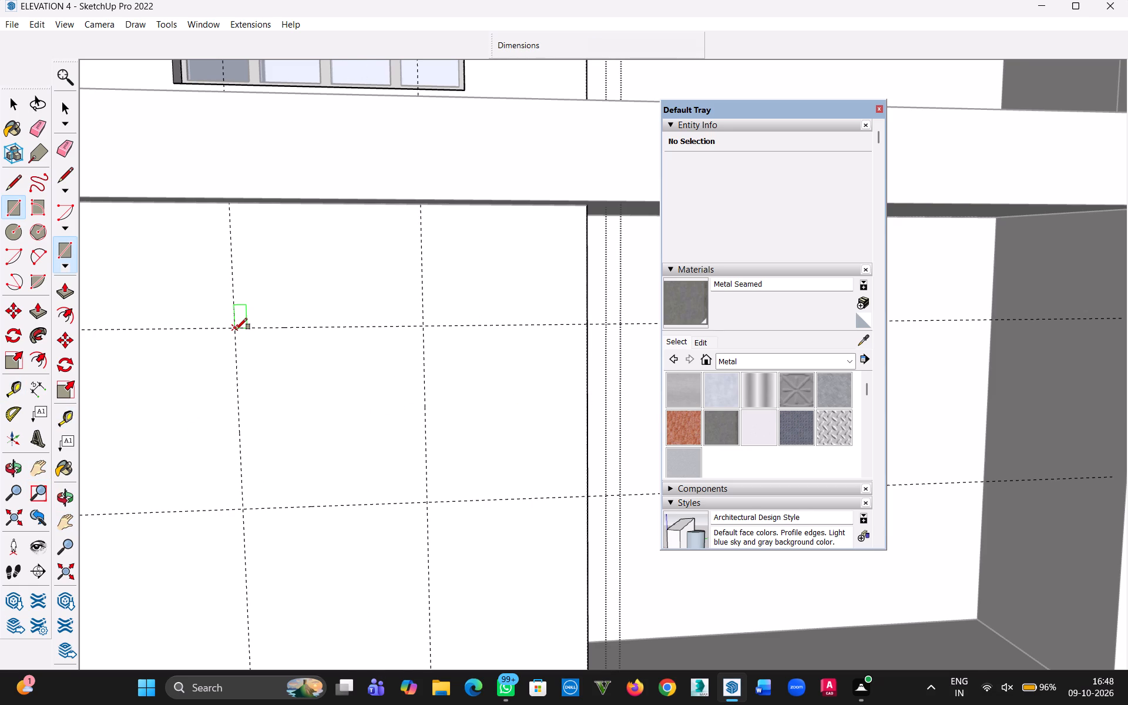
pyautogui.click(236, 330)
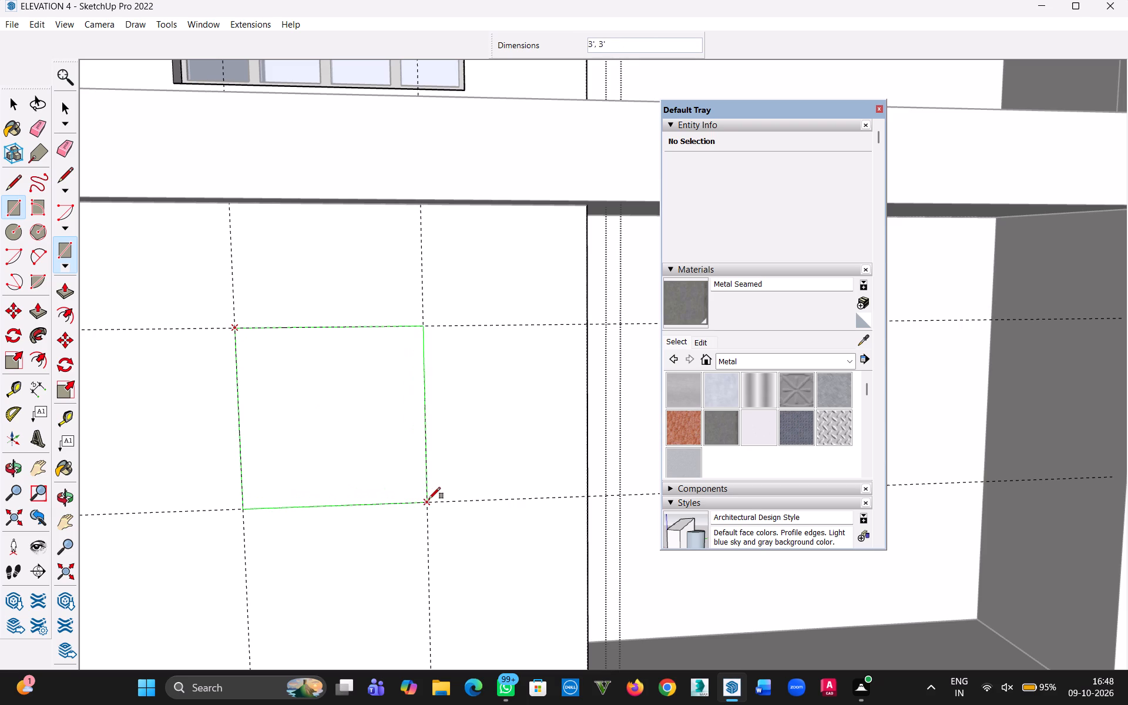
pyautogui.click(429, 502)
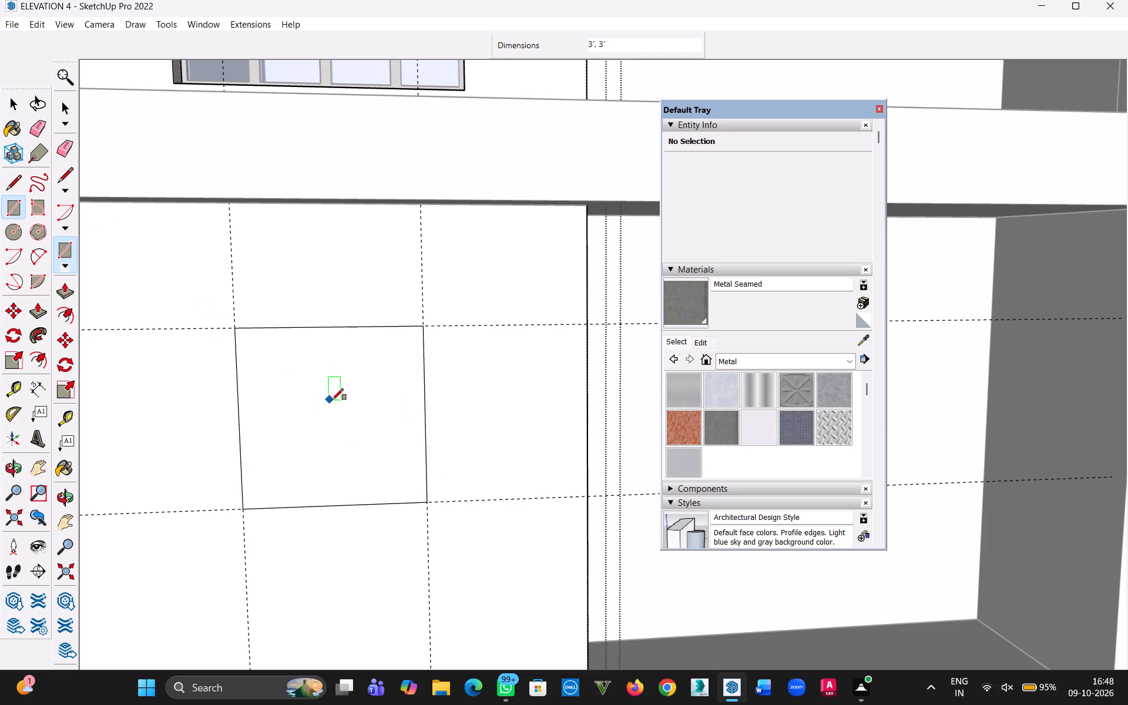
# Push the square 6" through the ground-floor wall to cut the window opening, and leave the group's editing mode.
pyautogui.press('p')
pyautogui.click(319, 415)
pyautogui.click(325, 386)
pyautogui.scroll(-3, 328, 427)
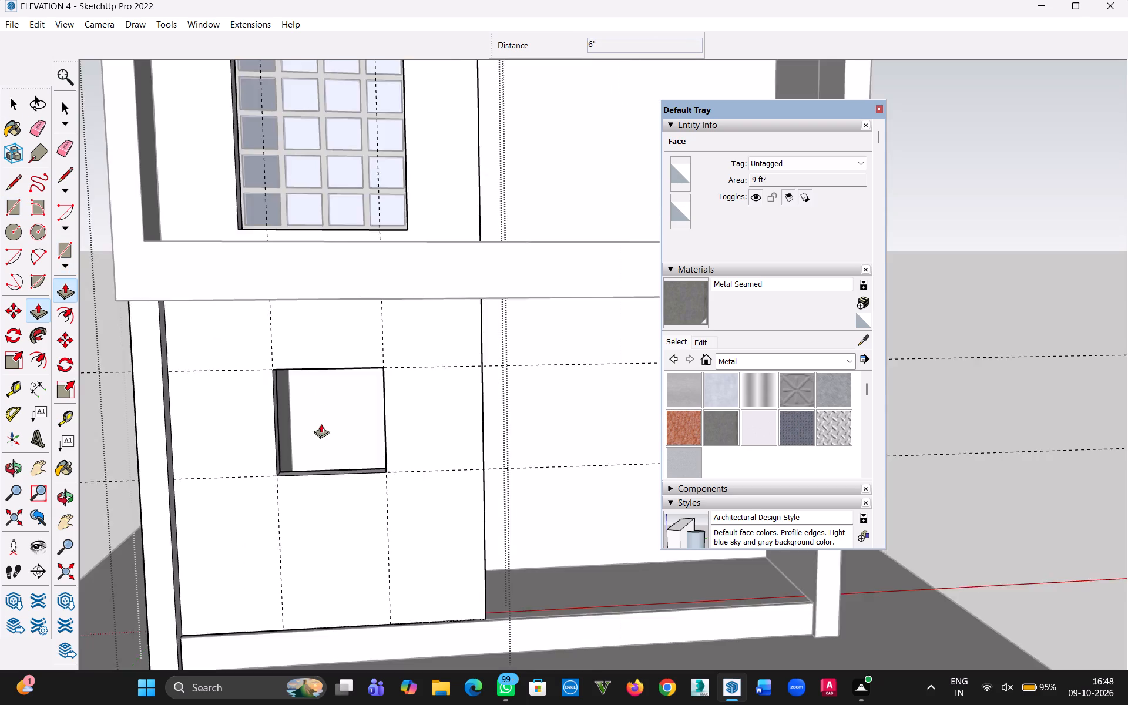
pyautogui.scroll(-8, 321, 424)
pyautogui.moveTo(330, 419); pyautogui.dragTo(388, 504, button='middle')
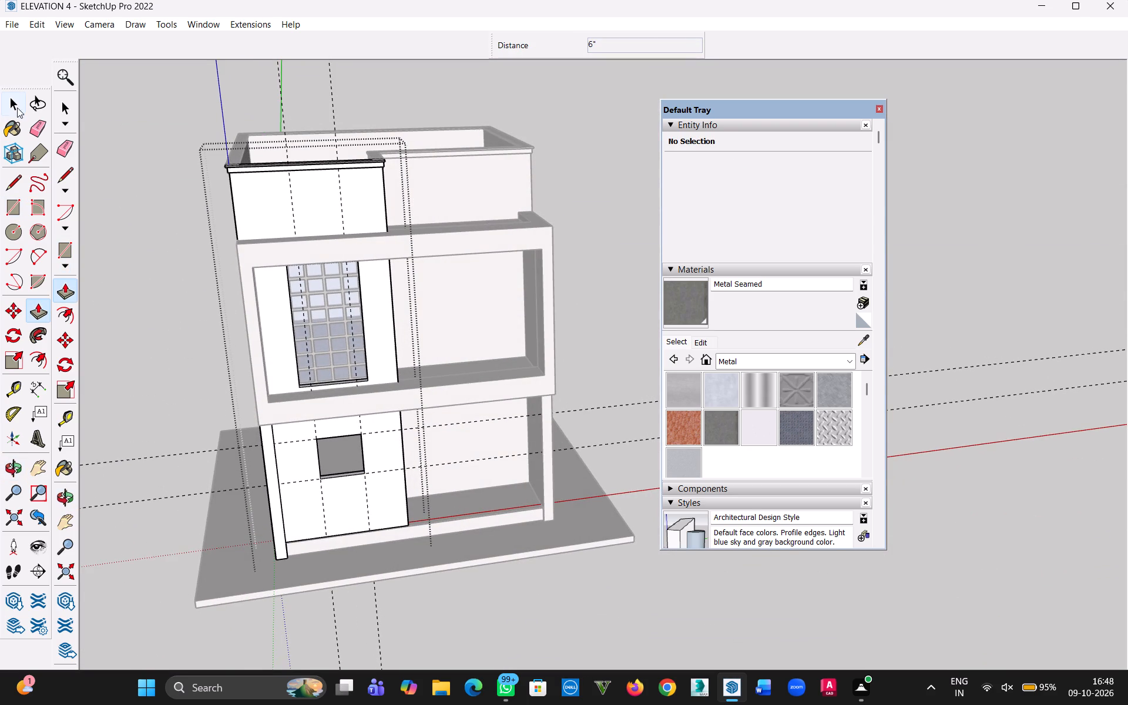
pyautogui.click(17, 108)
pyautogui.click(119, 194)
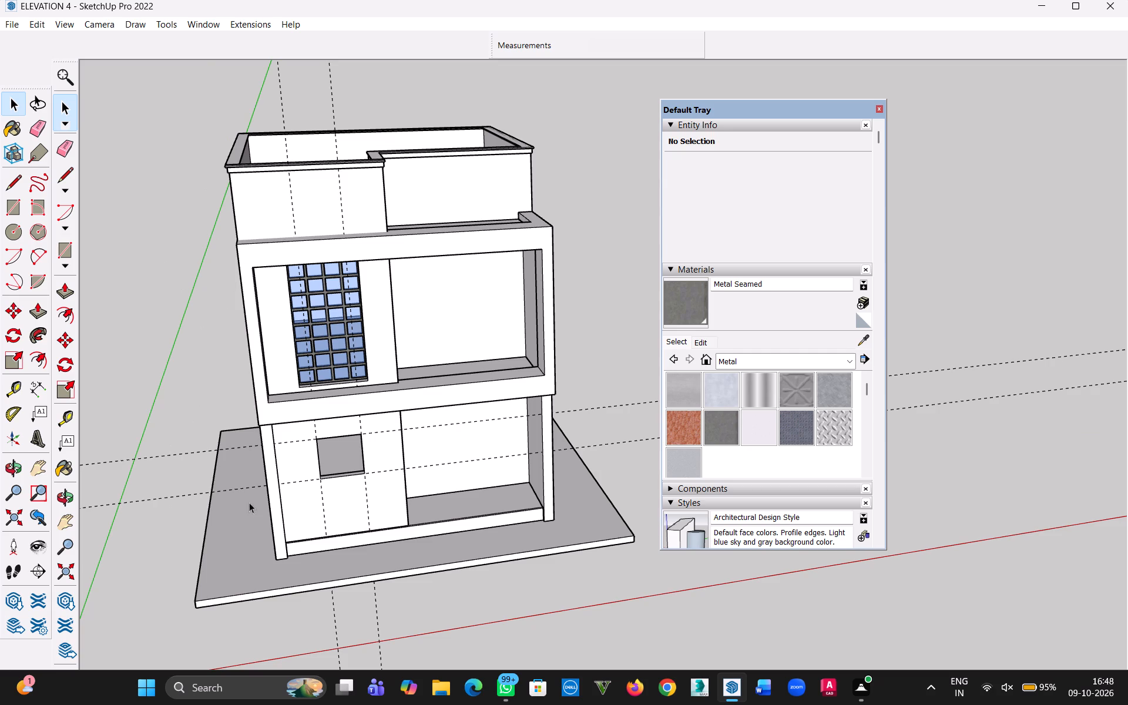
# Examine the front facade from several angles, checking the ground-floor opening against the upper-floor lattice panel.
pyautogui.moveTo(278, 483); pyautogui.dragTo(255, 347, button='middle')
pyautogui.scroll(4, 287, 394)
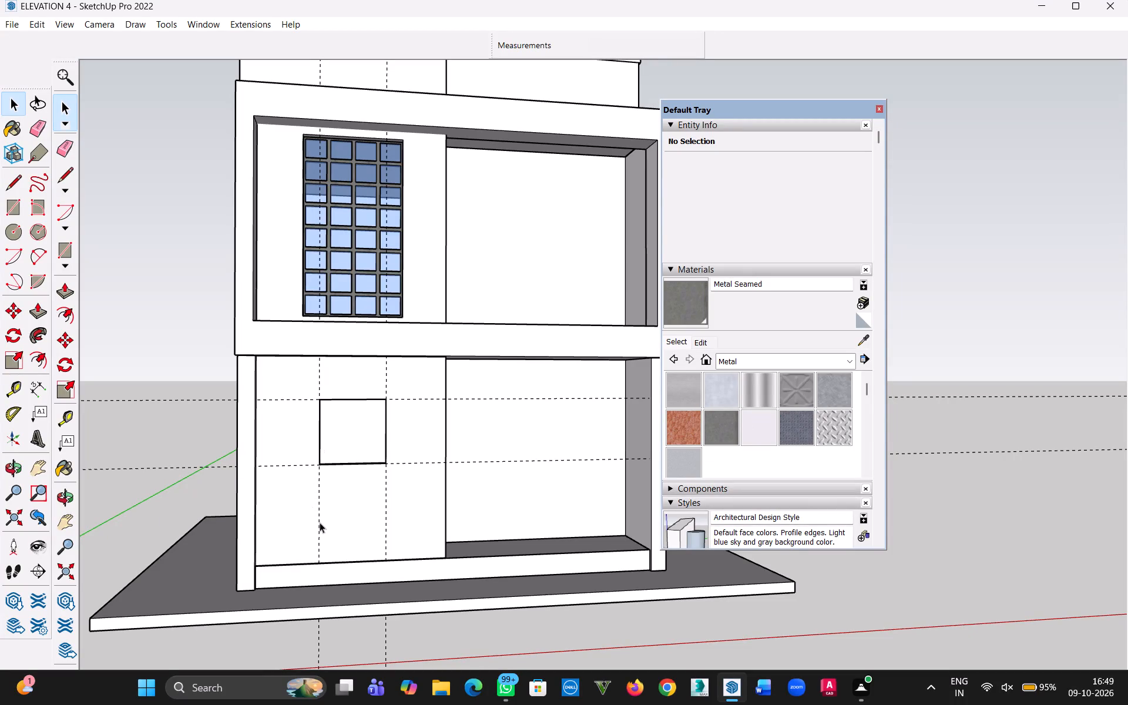
pyautogui.moveTo(354, 409); pyautogui.dragTo(373, 462, button='middle')
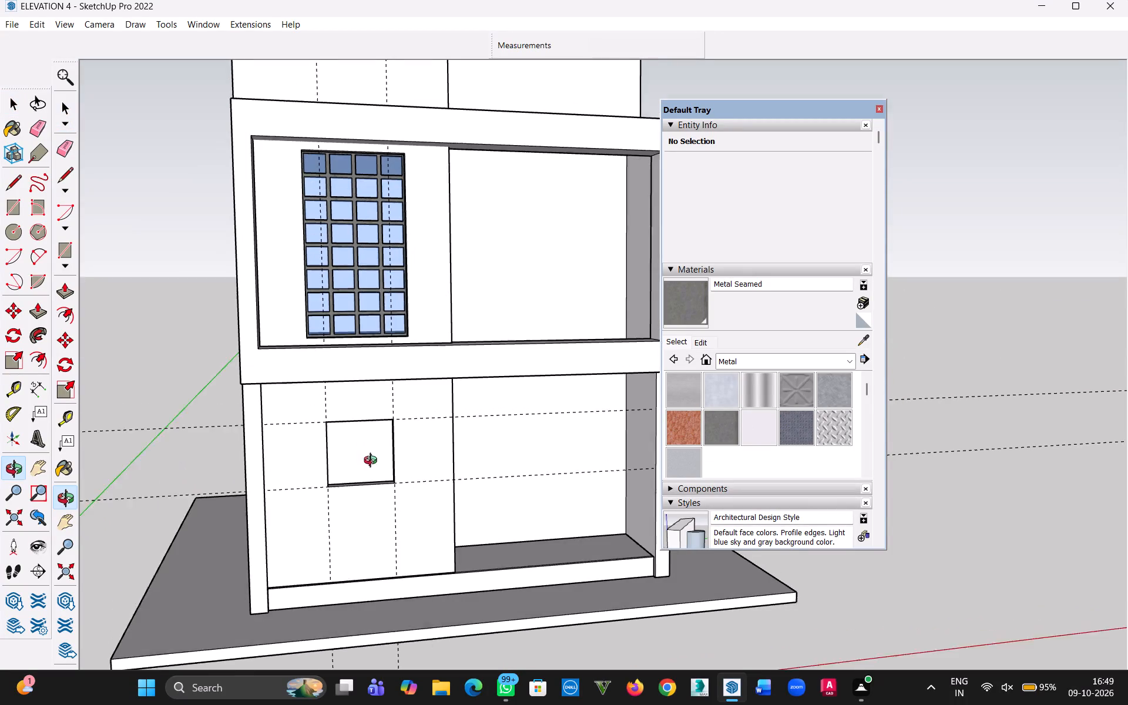
pyautogui.moveTo(373, 462); pyautogui.dragTo(377, 472, button='middle')
pyautogui.moveTo(352, 382); pyautogui.dragTo(329, 538, button='middle')
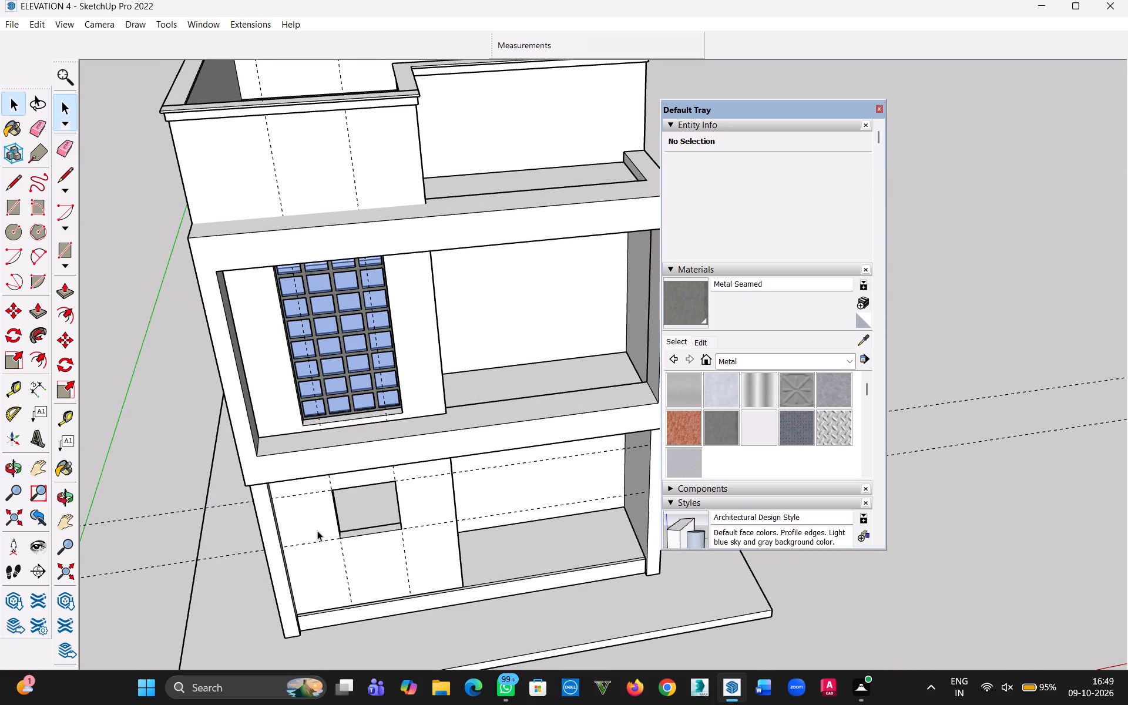
pyautogui.scroll(-3, 333, 516)
pyautogui.scroll(2, 353, 505)
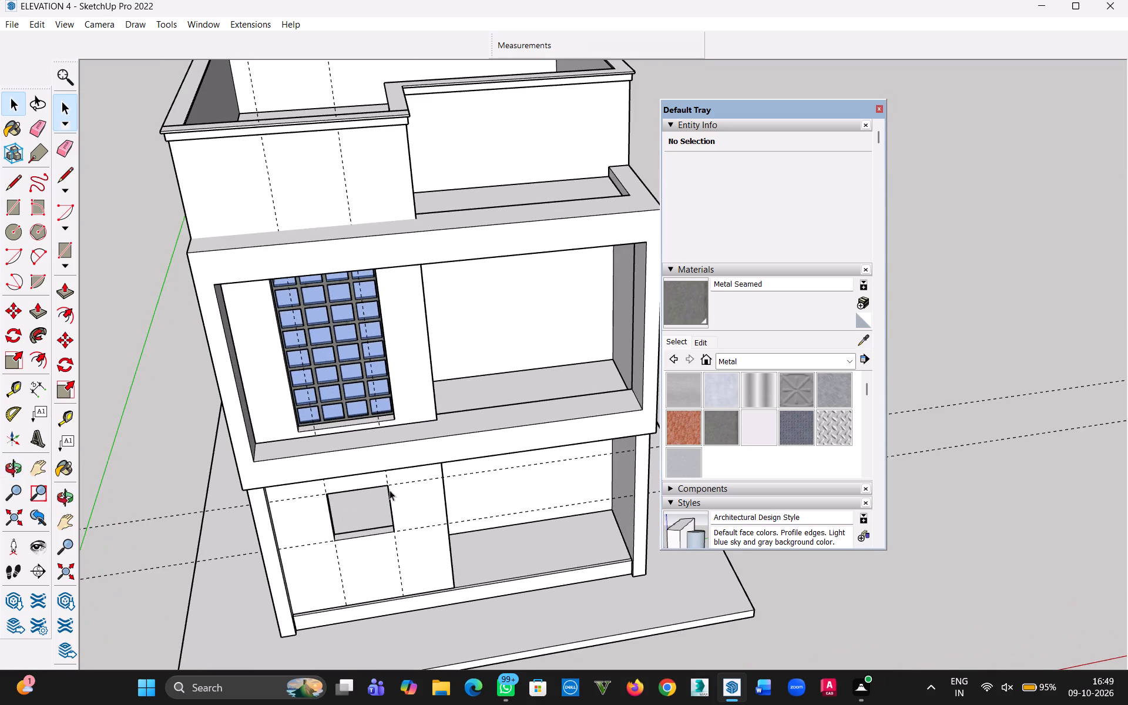
pyautogui.press('h')
pyautogui.moveTo(427, 466); pyautogui.dragTo(355, 518)
pyautogui.moveTo(357, 518); pyautogui.dragTo(350, 422, button='middle')
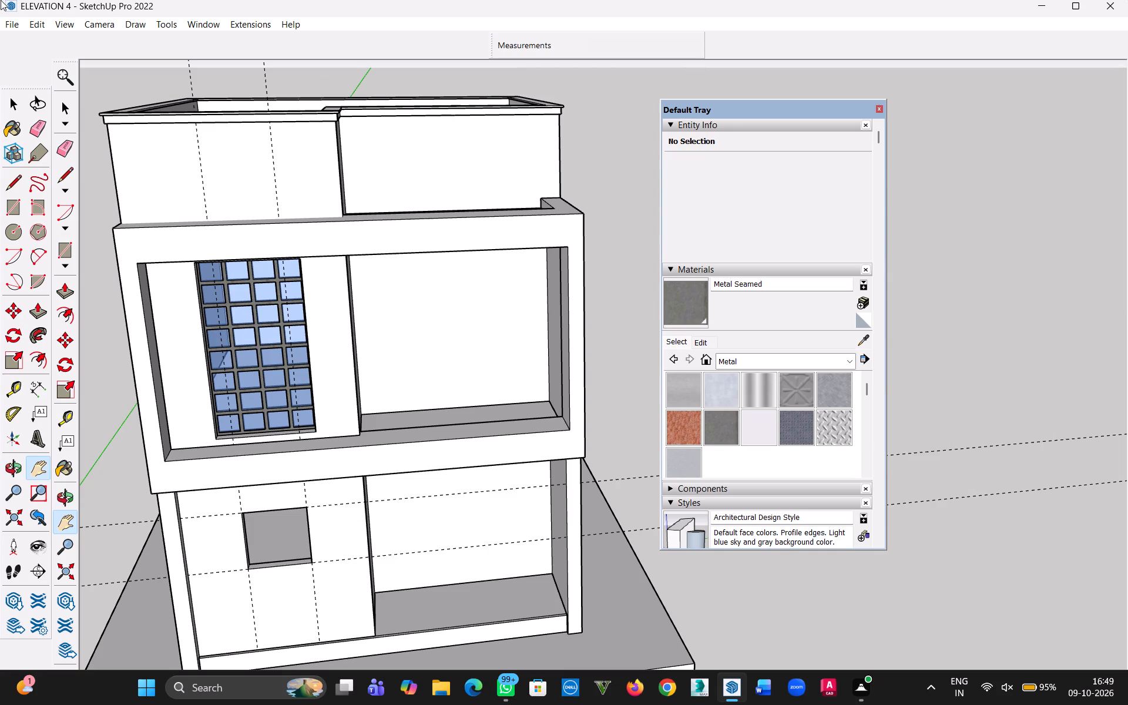
pyautogui.click(16, 108)
pyautogui.click(620, 274)
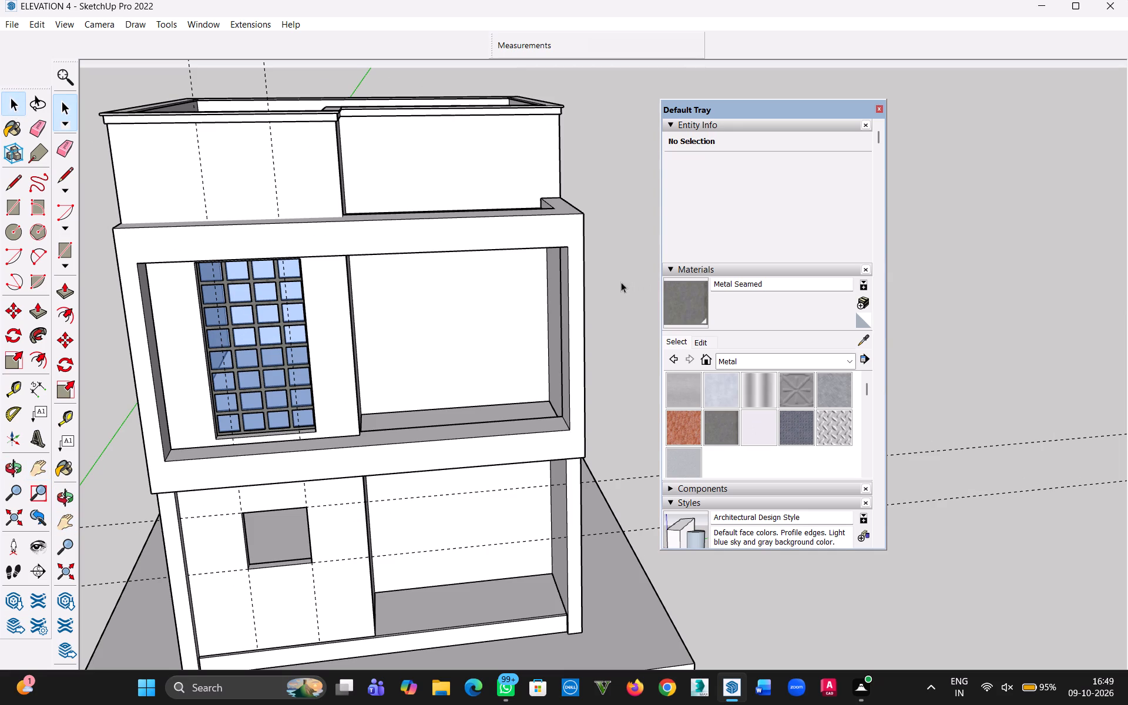
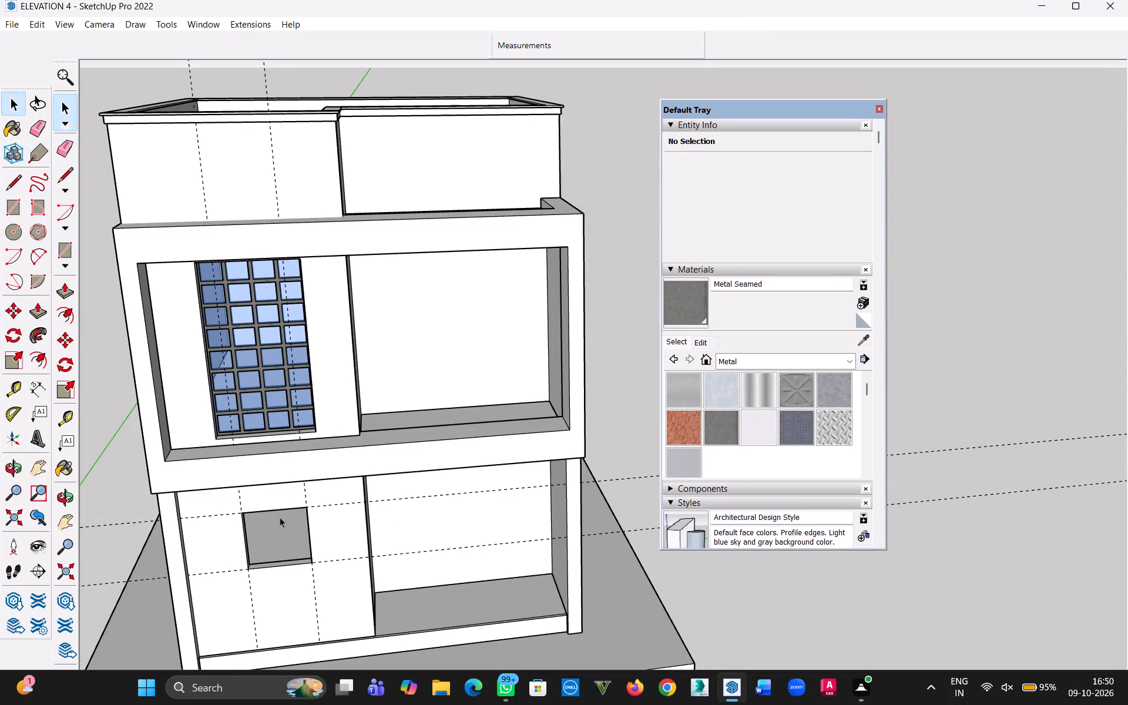
# Examine the front facade from several angles, looking at the lattice panel, the upper recess and the ground-floor window opening.
pyautogui.moveTo(308, 532); pyautogui.dragTo(278, 472, button='middle')
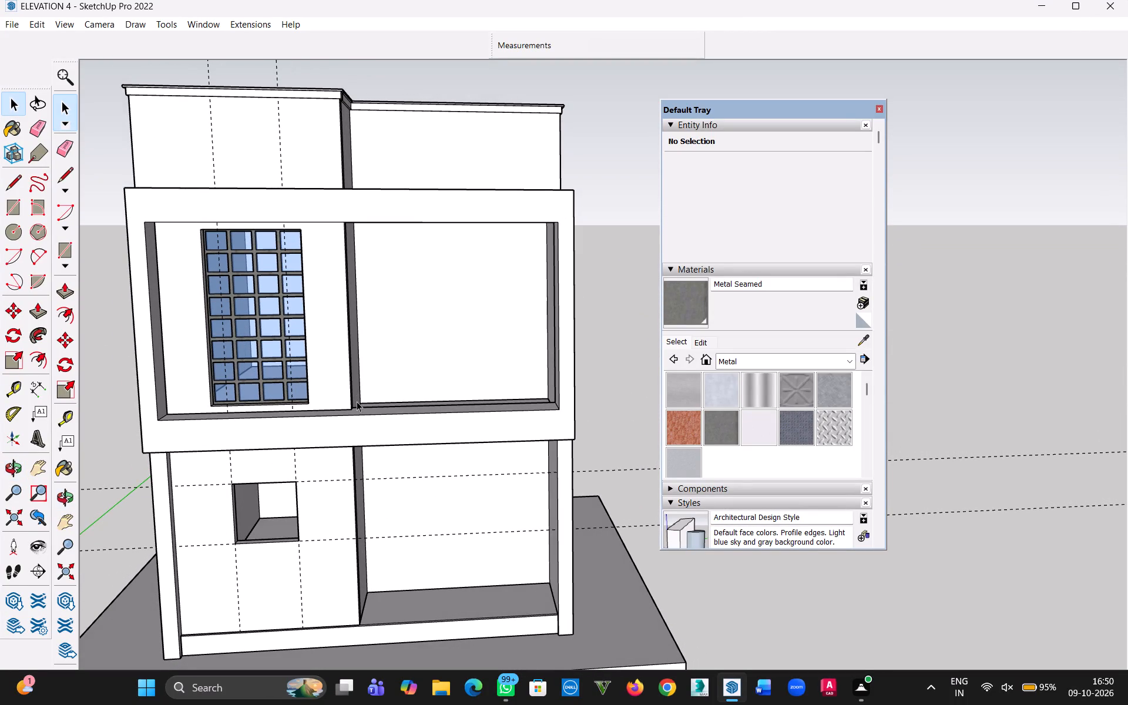
pyautogui.scroll(4, 462, 410)
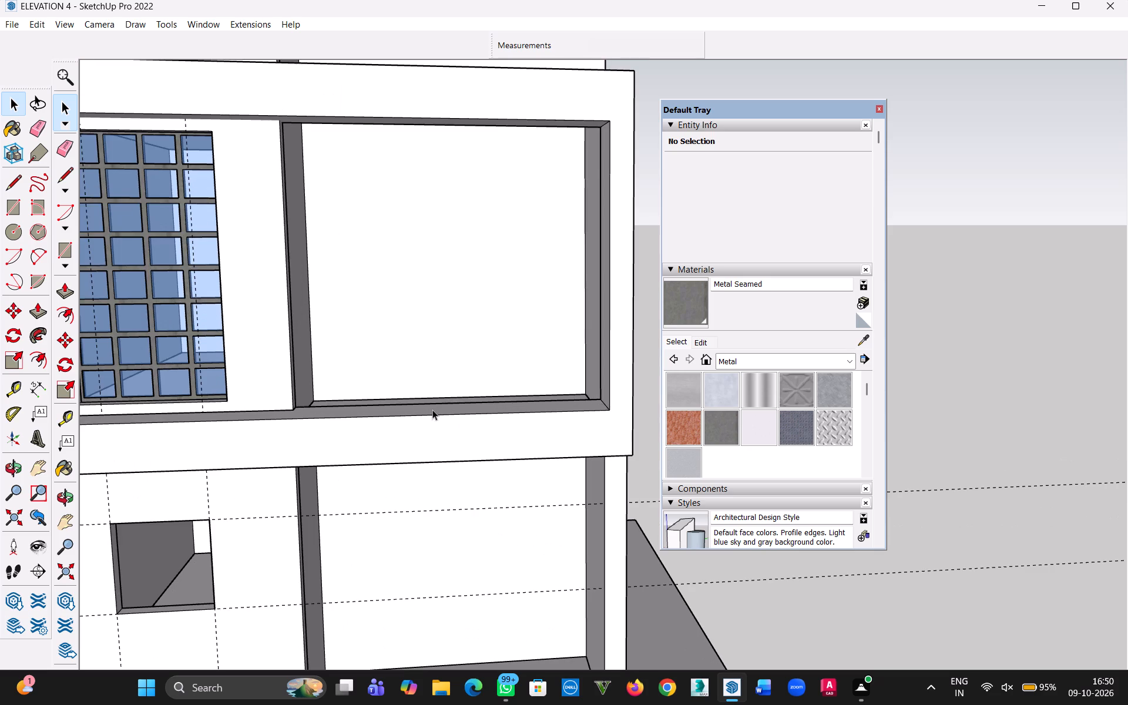
pyautogui.scroll(-3, 432, 411)
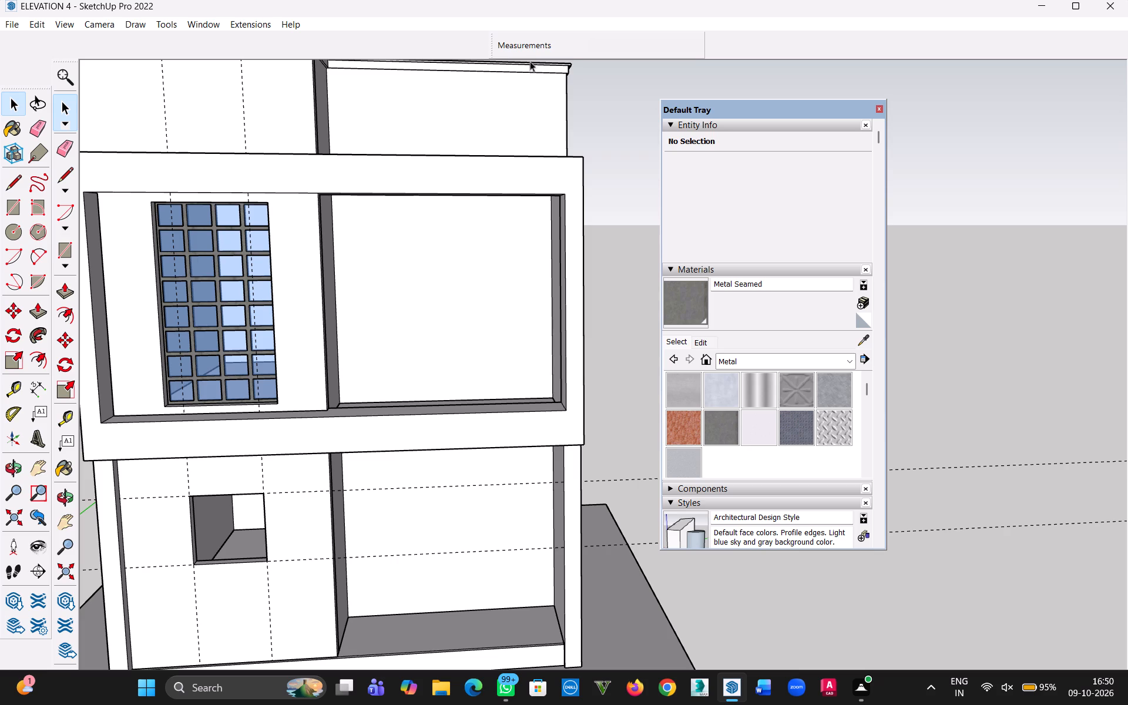
pyautogui.moveTo(310, 313); pyautogui.dragTo(382, 380, button='middle')
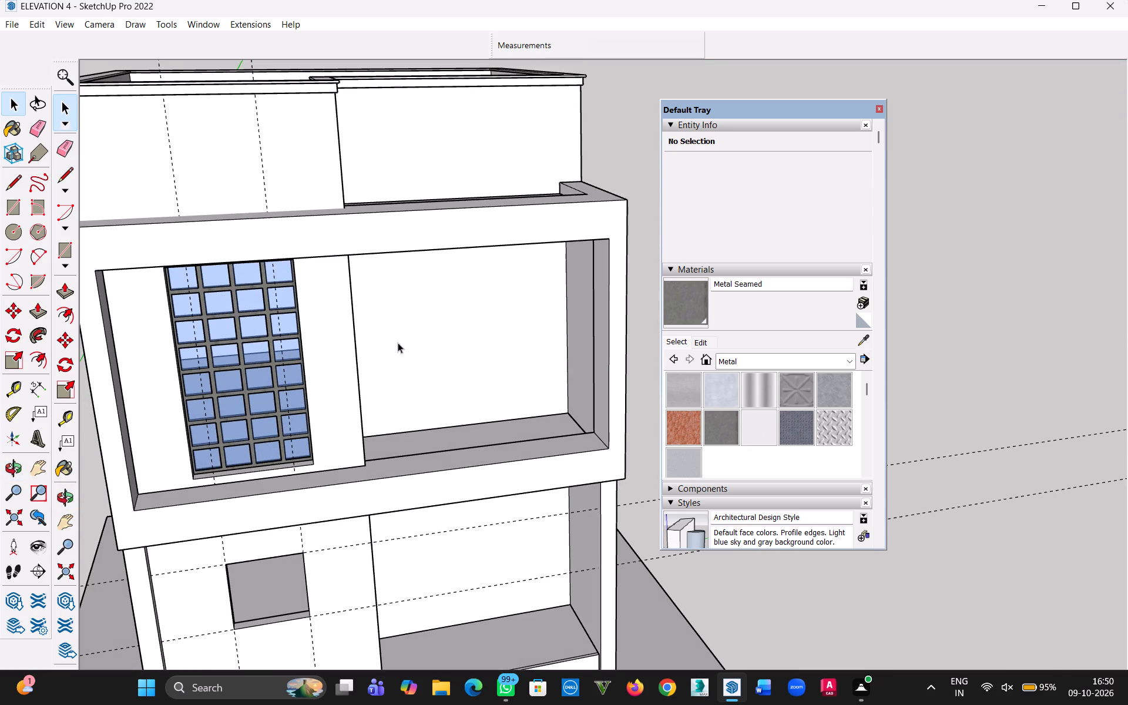
pyautogui.scroll(-2, 408, 329)
pyautogui.moveTo(414, 380); pyautogui.dragTo(388, 407, button='middle')
pyautogui.scroll(3, 359, 426)
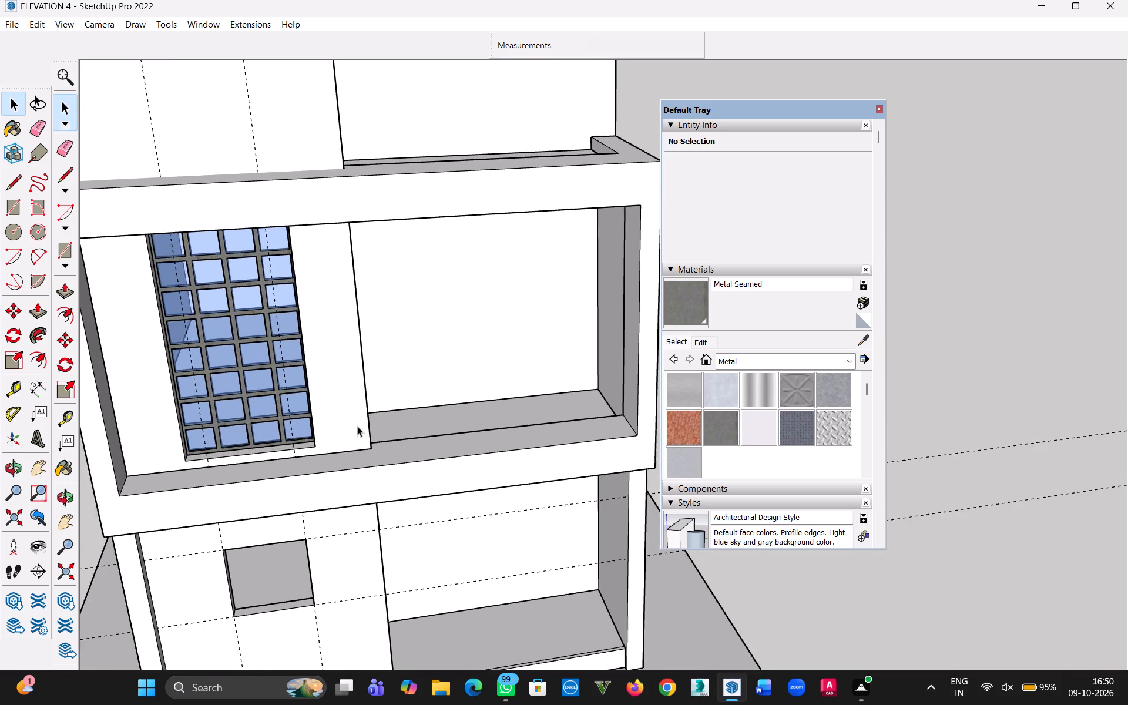
pyautogui.scroll(-2, 357, 427)
# Draw a 3' by 3' rectangle across the ground-floor window opening, from its upper-left corner to its lower-right corner.
pyautogui.moveTo(298, 488); pyautogui.dragTo(277, 282, button='middle')
pyautogui.scroll(5, 233, 487)
pyautogui.moveTo(205, 467); pyautogui.dragTo(303, 434, button='middle')
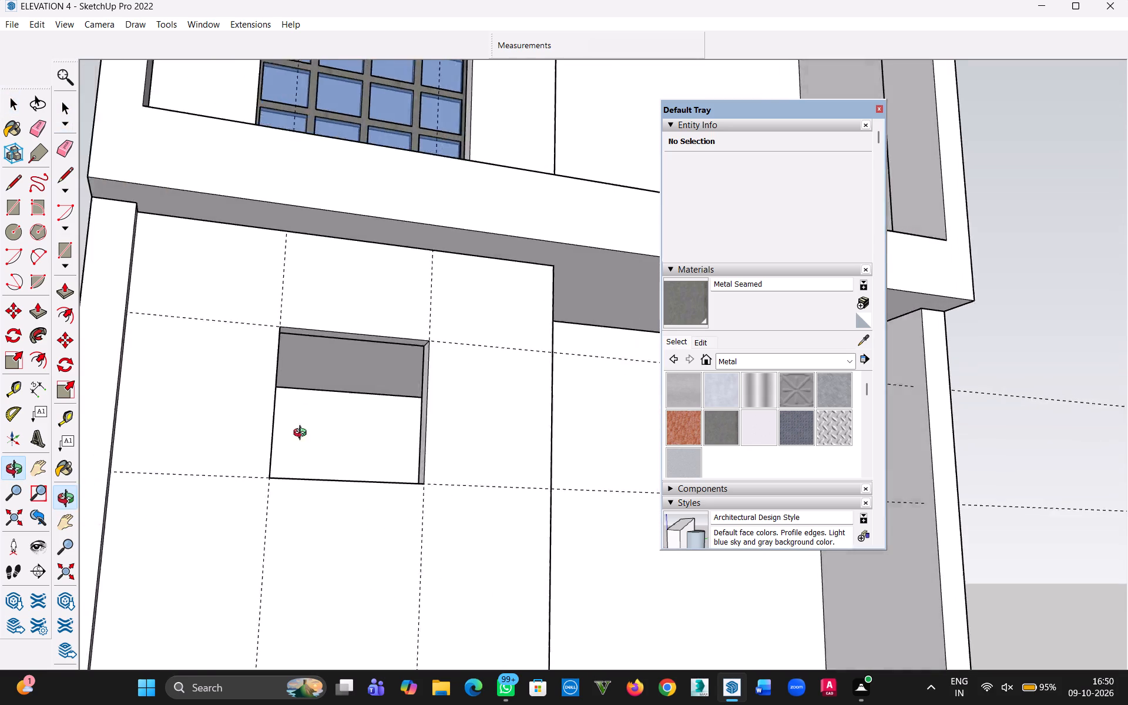
pyautogui.moveTo(303, 434); pyautogui.dragTo(316, 427, button='middle')
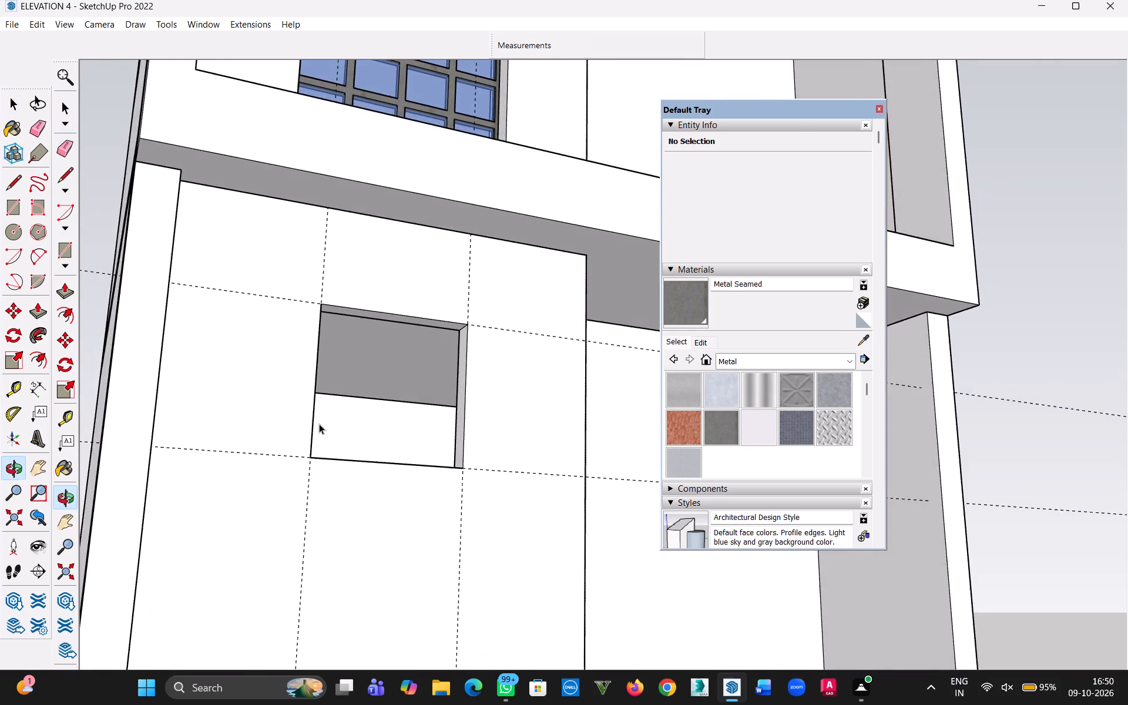
pyautogui.scroll(3, 327, 382)
pyautogui.moveTo(354, 350); pyautogui.dragTo(340, 392, button='middle')
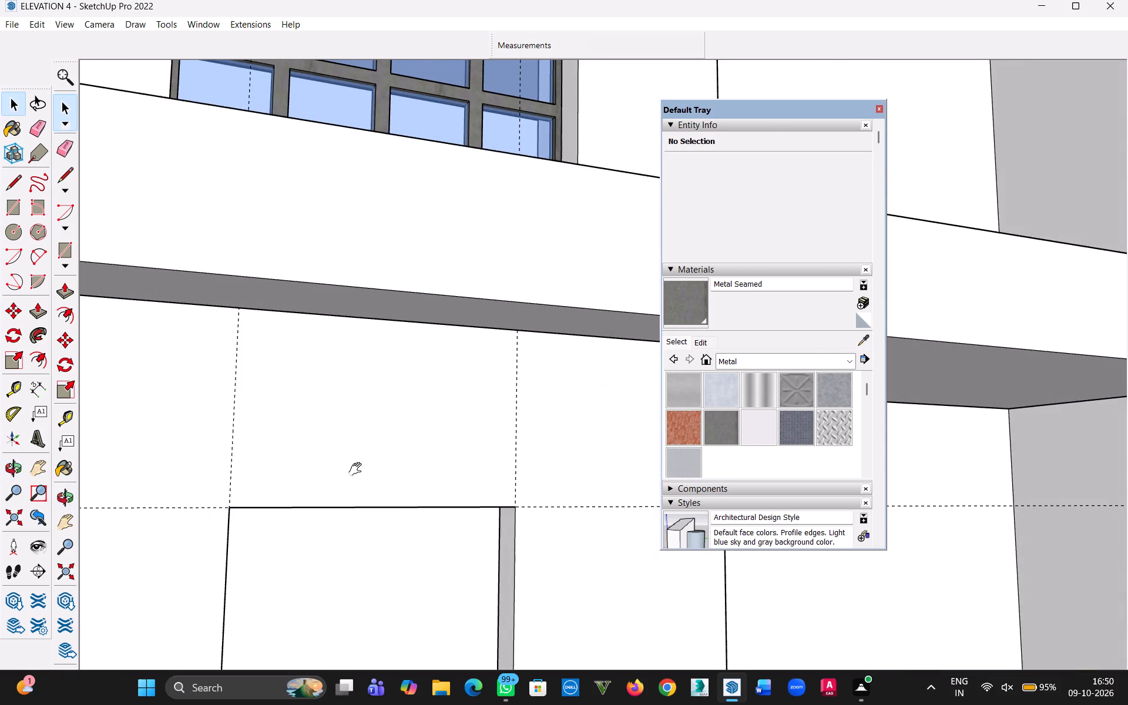
pyautogui.press('h')
pyautogui.moveTo(358, 471); pyautogui.dragTo(388, 258)
pyautogui.moveTo(388, 271); pyautogui.dragTo(344, 372, button='middle')
pyautogui.press('Escape')
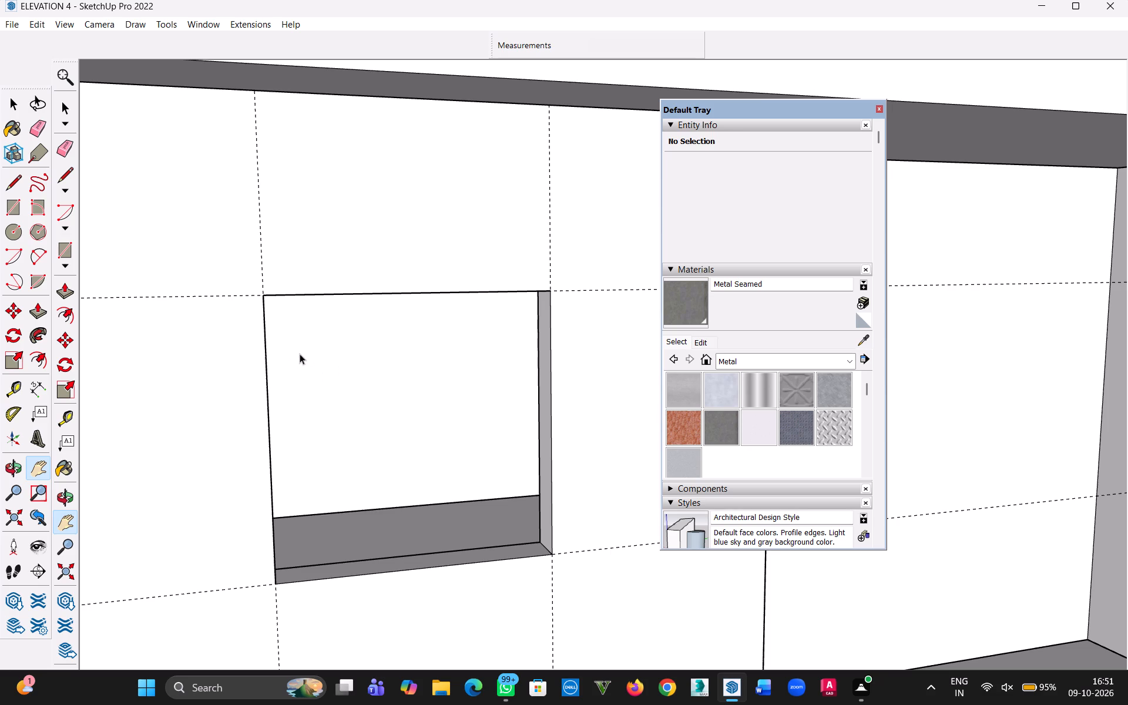
pyautogui.press('r')
pyautogui.click(265, 296)
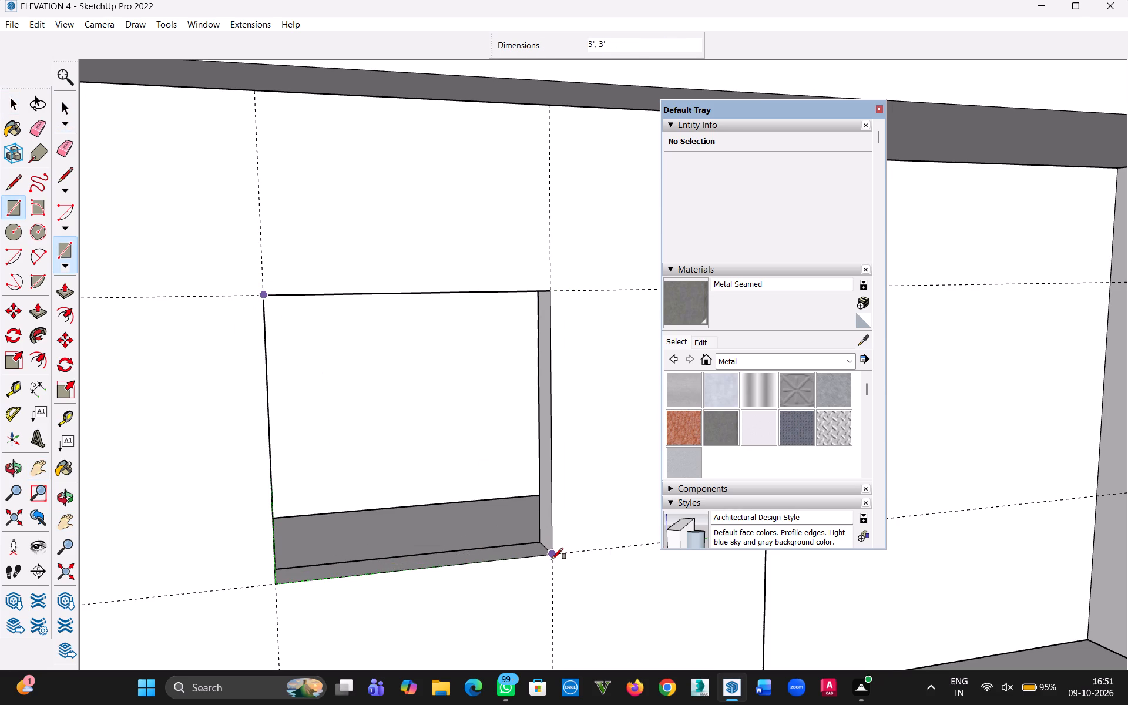
pyautogui.click(552, 559)
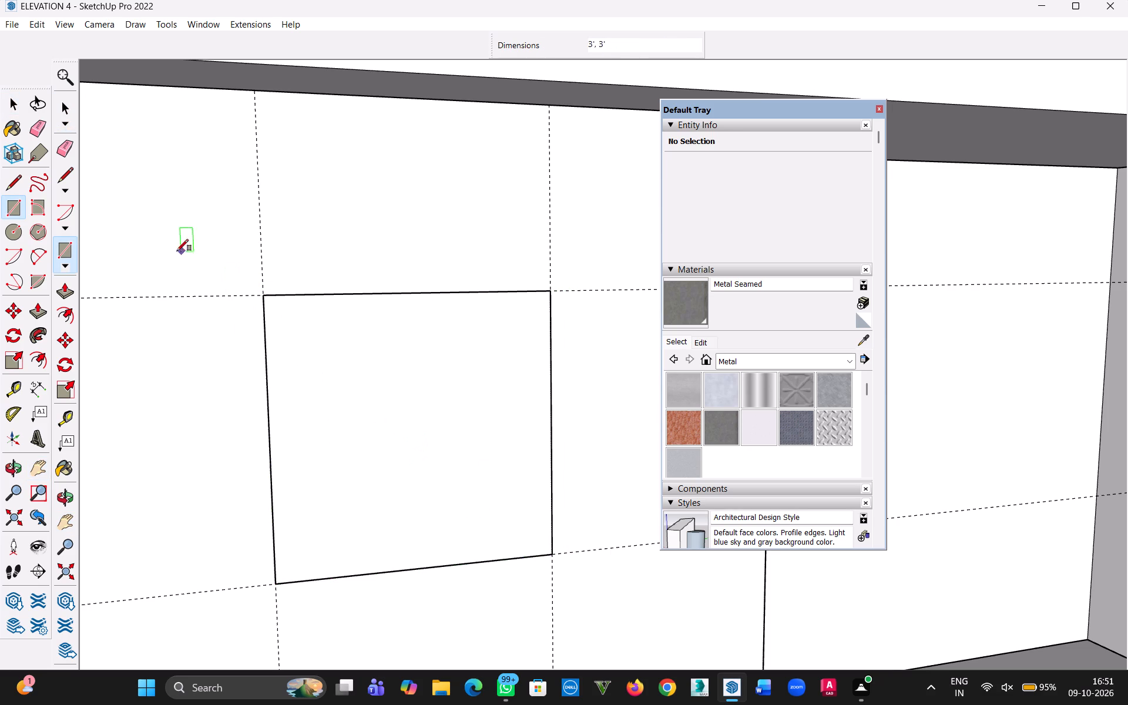
pyautogui.press('Escape')
# Offset the outline of the window rectangle 4" inward to form the frame border.
pyautogui.scroll(-20, 166, 273)
pyautogui.scroll(-6, 166, 273)
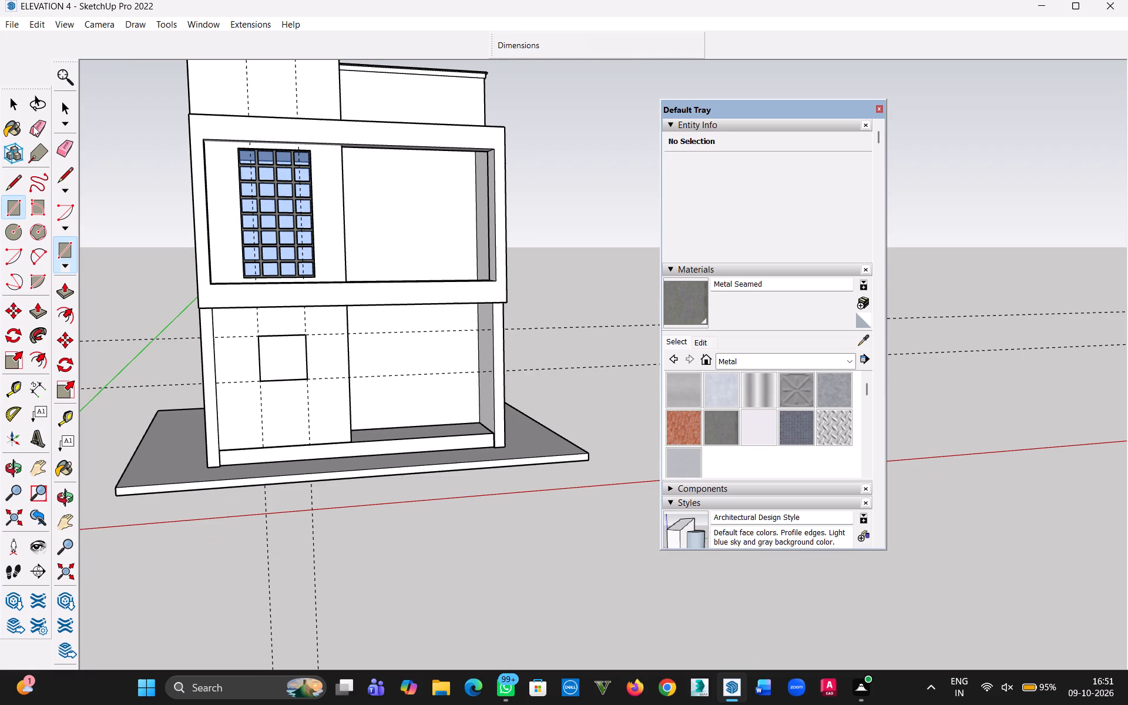
pyautogui.click(11, 106)
pyautogui.scroll(9, 216, 340)
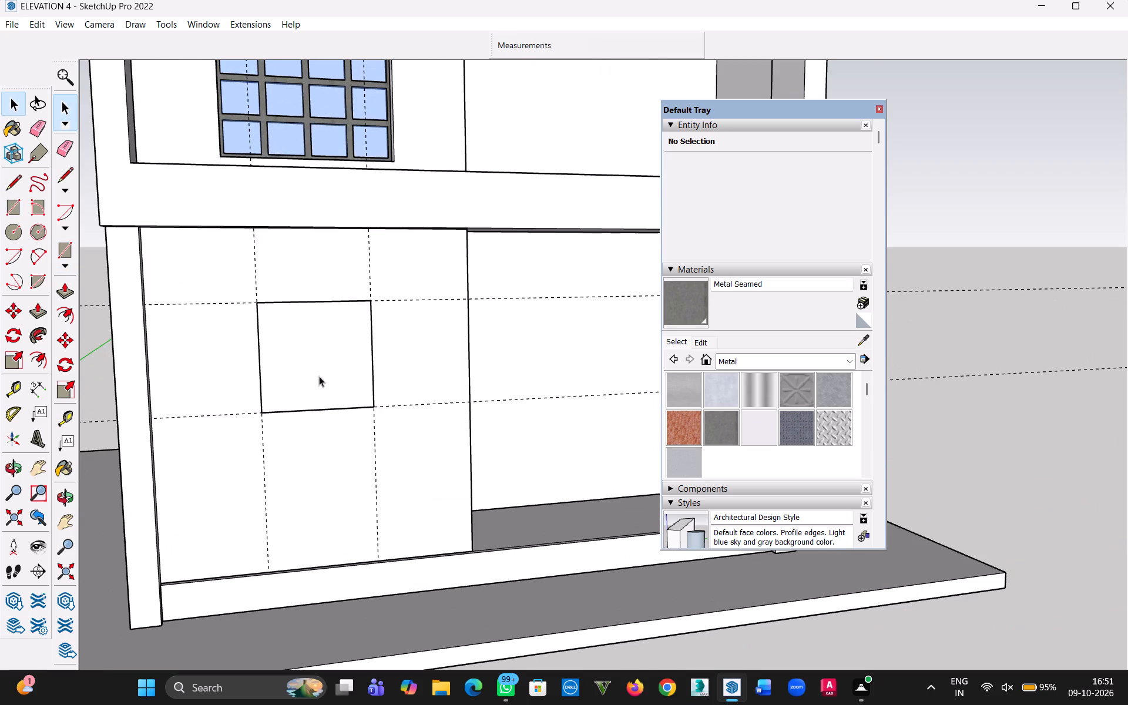
pyautogui.scroll(3, 317, 376)
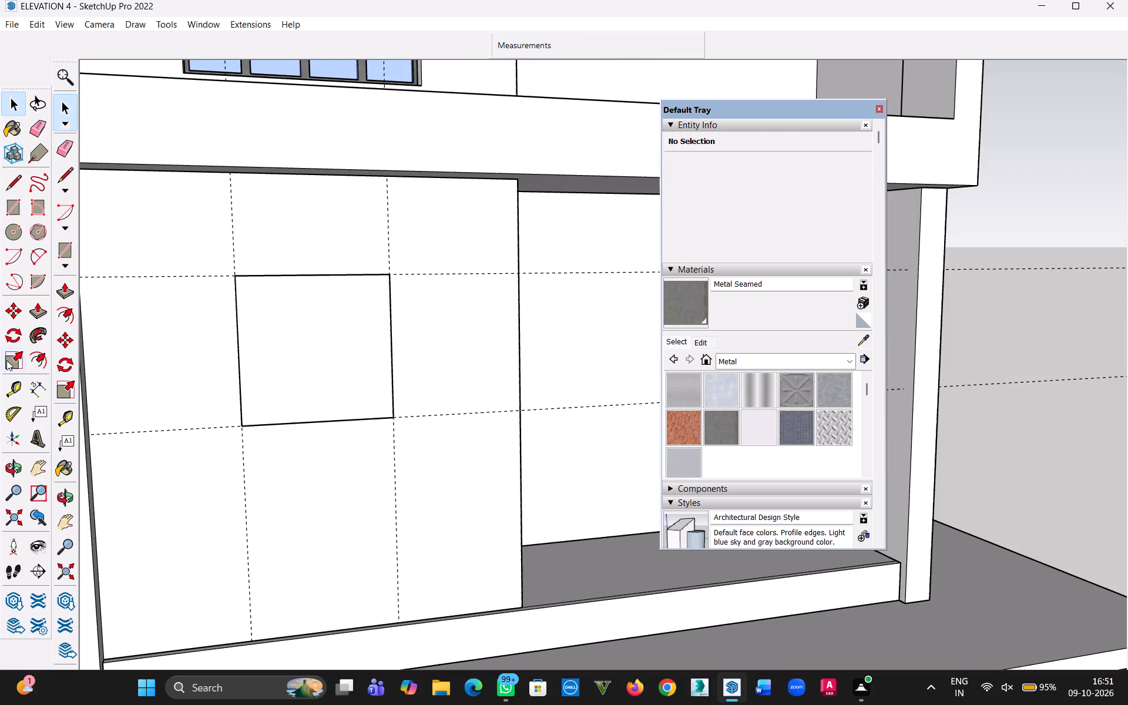
pyautogui.click(15, 357)
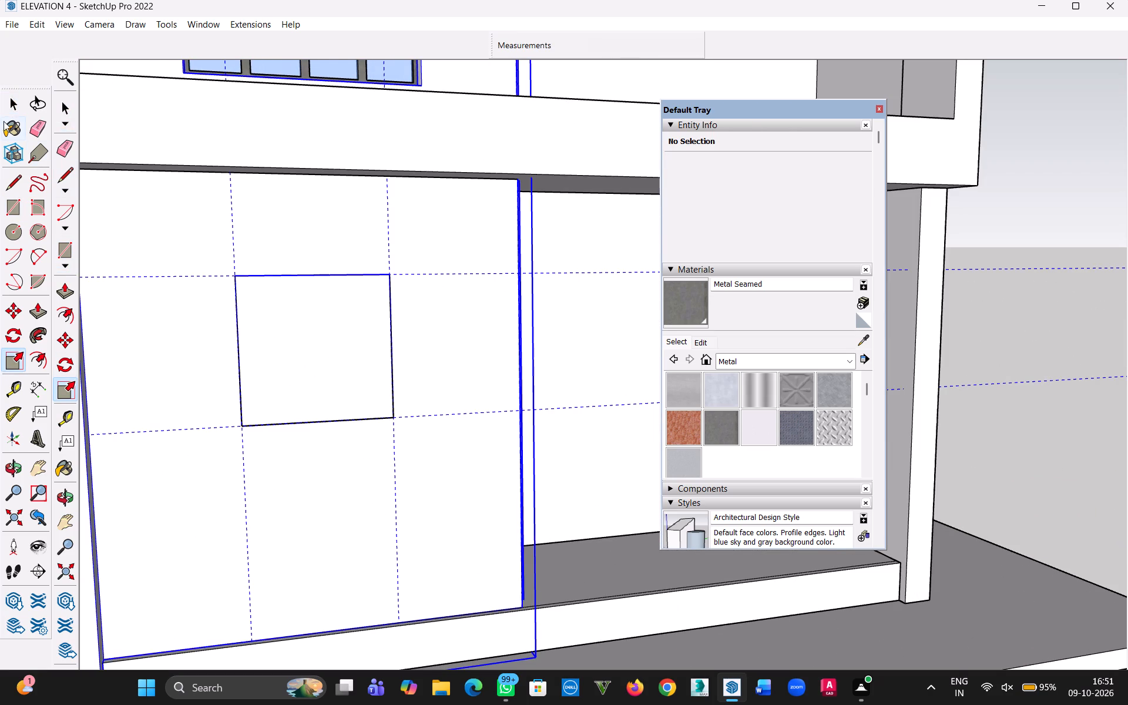
pyautogui.click(15, 109)
pyautogui.click(609, 472)
pyautogui.click(309, 337)
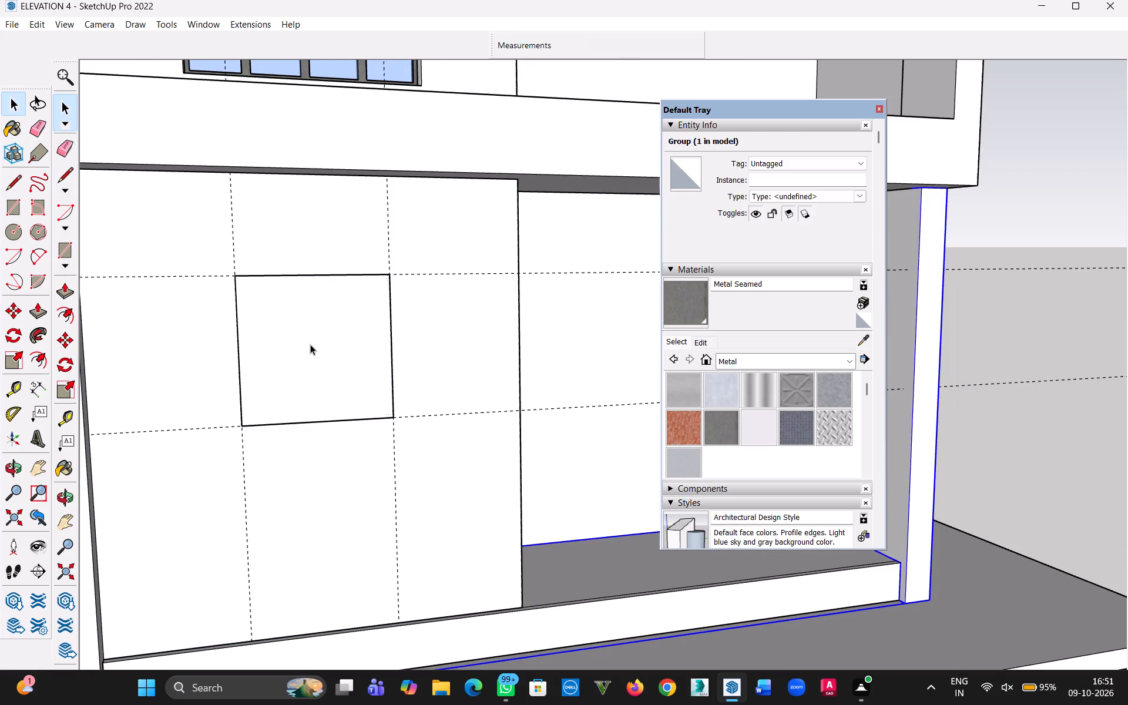
pyautogui.click(37, 361)
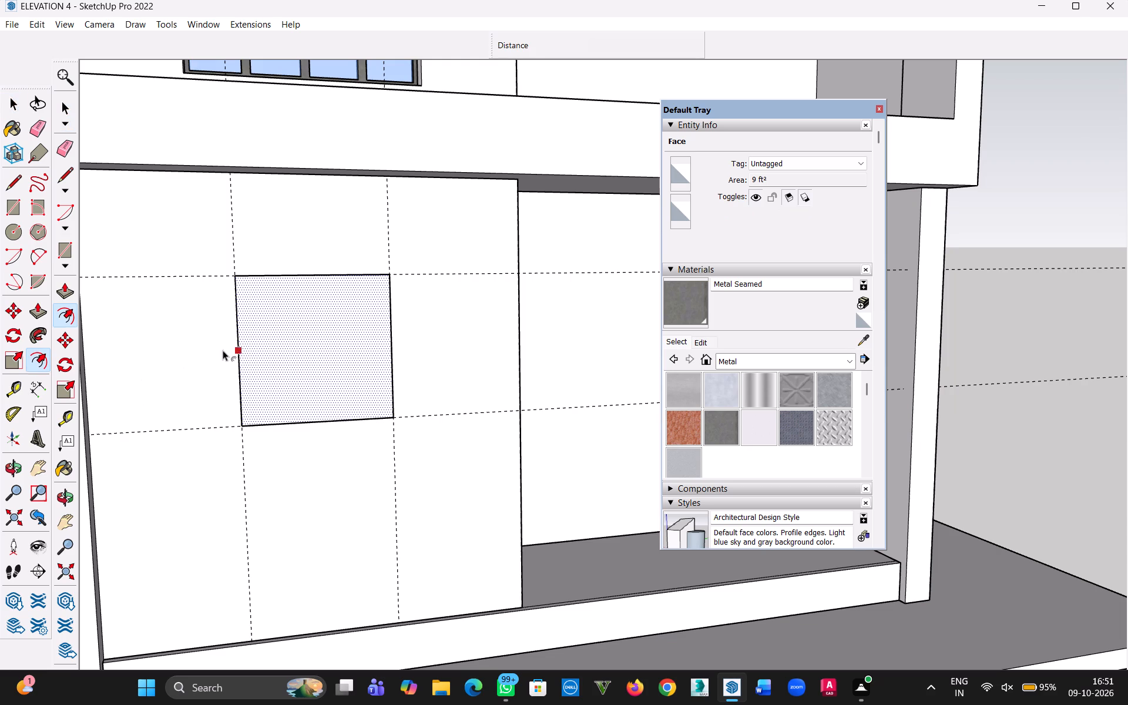
pyautogui.click(244, 351)
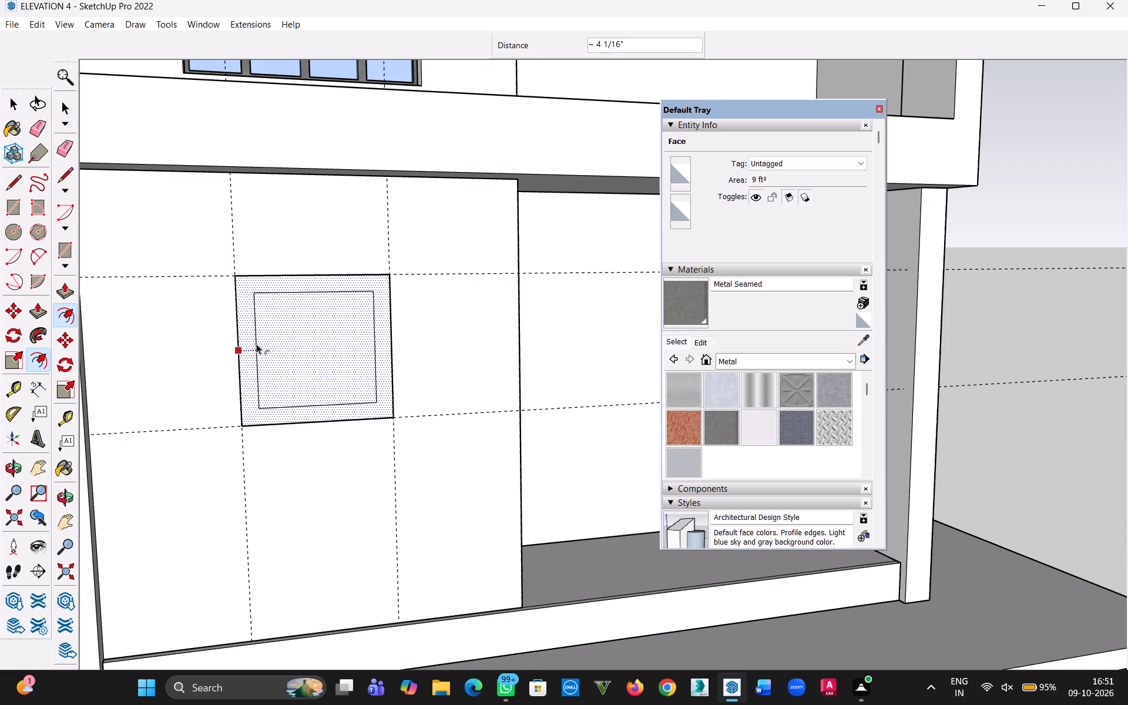
pyautogui.write('4"')
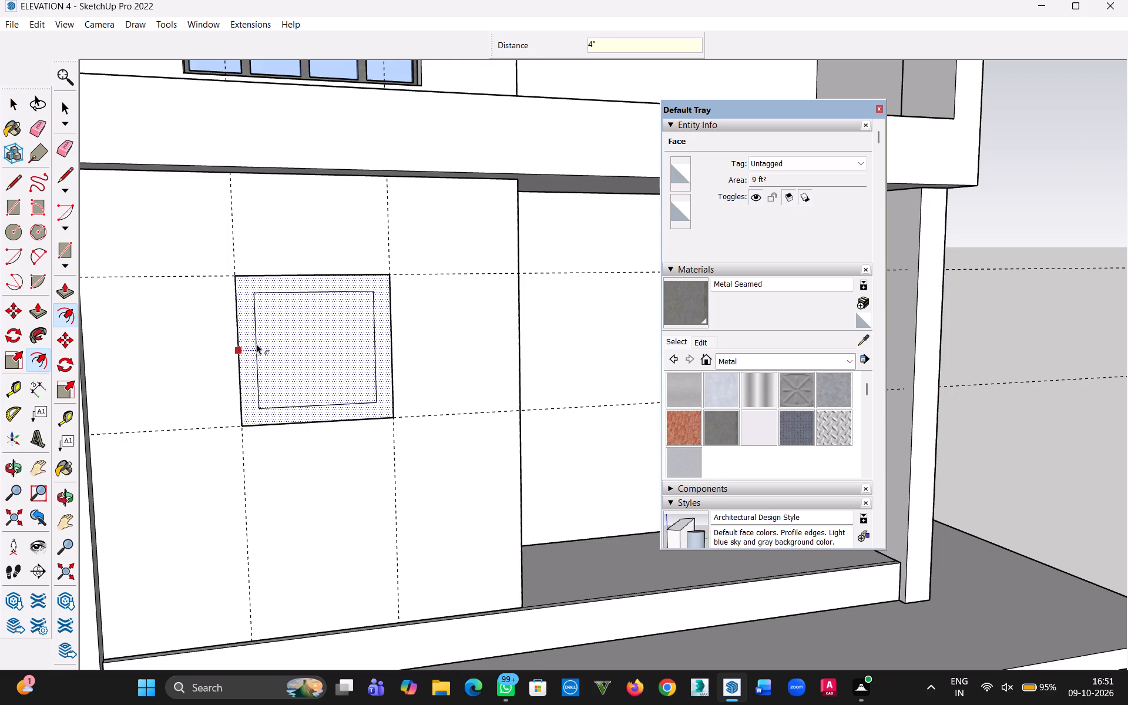
pyautogui.press('Return')
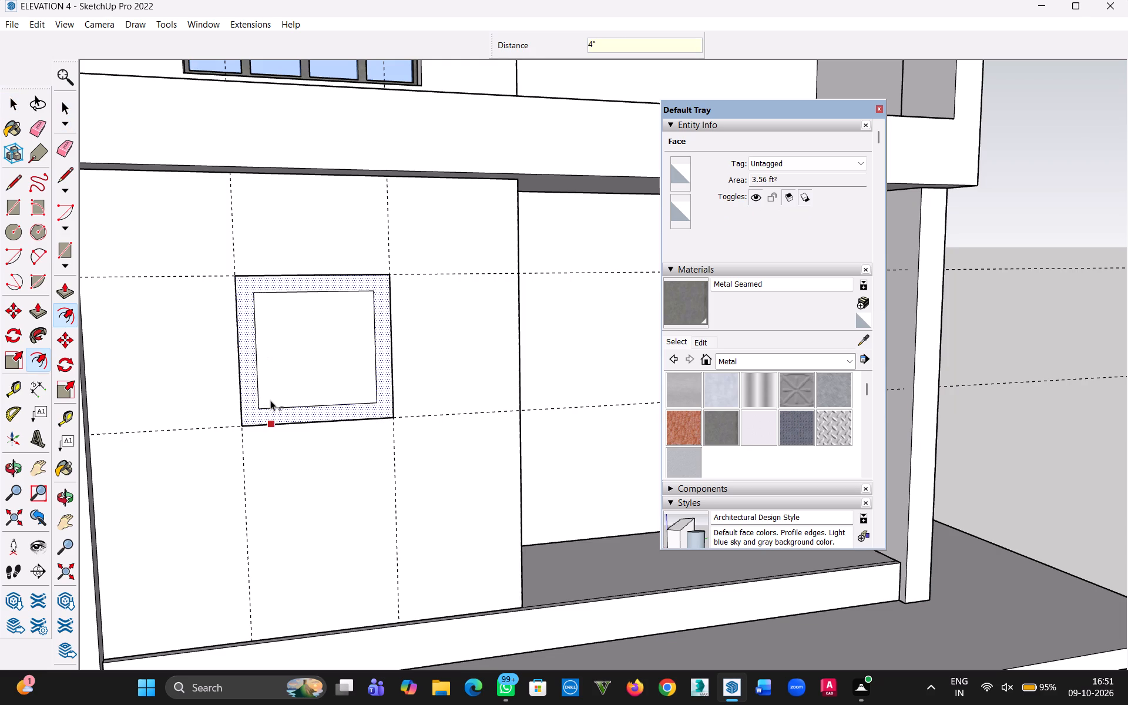
# Delete the inner face of the window rectangle so that only the frame border is left.
pyautogui.click(18, 101)
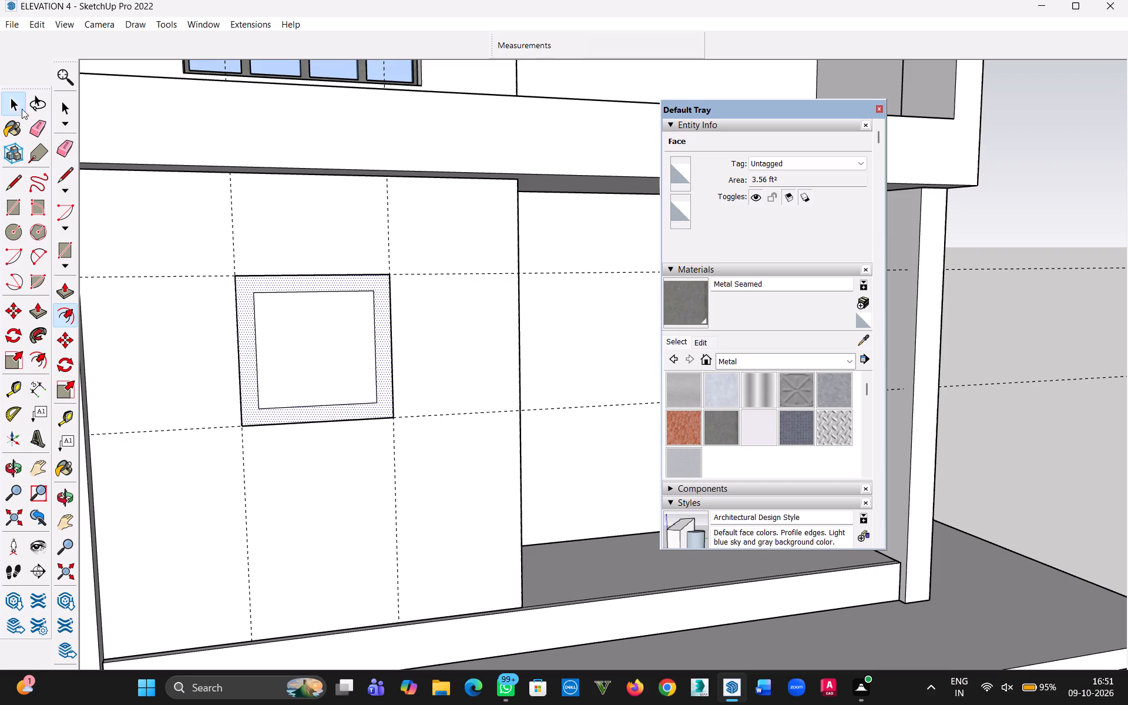
pyautogui.click(304, 379)
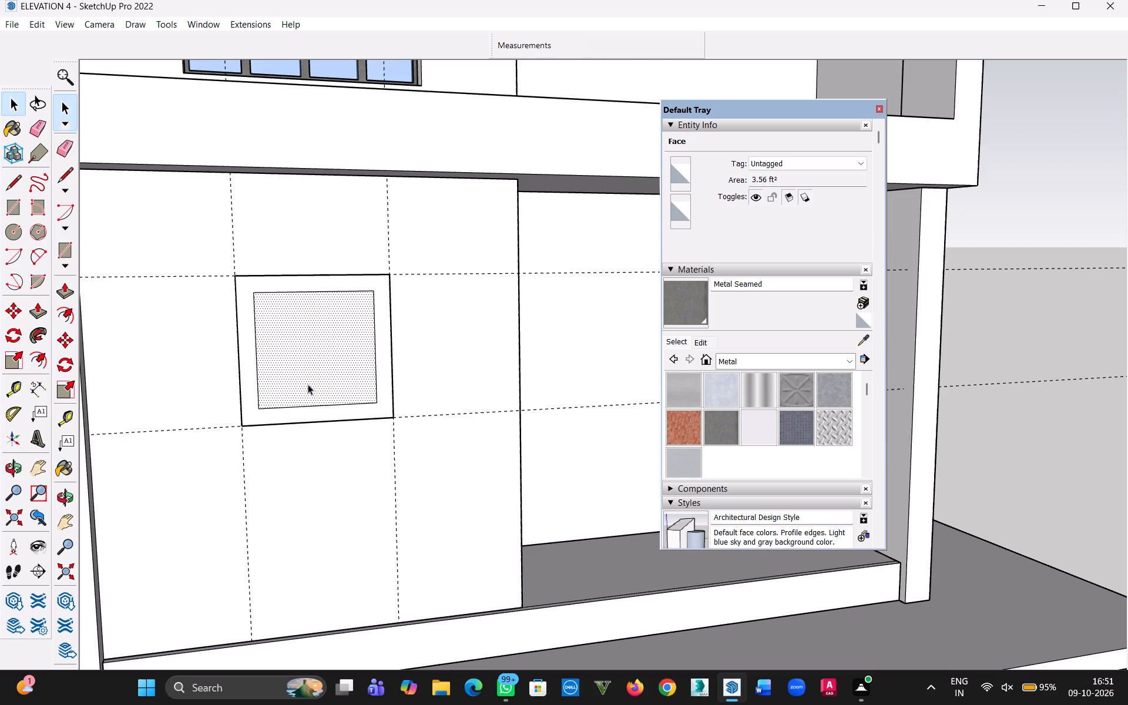
pyautogui.press('Delete')
# Extrude the window frame border 4" outward with Push/Pull.
pyautogui.moveTo(328, 364); pyautogui.dragTo(272, 434, button='middle')
pyautogui.scroll(3, 254, 438)
pyautogui.scroll(-1, 250, 439)
pyautogui.moveTo(259, 443); pyautogui.dragTo(305, 437, button='middle')
pyautogui.press('p')
pyautogui.click(260, 398)
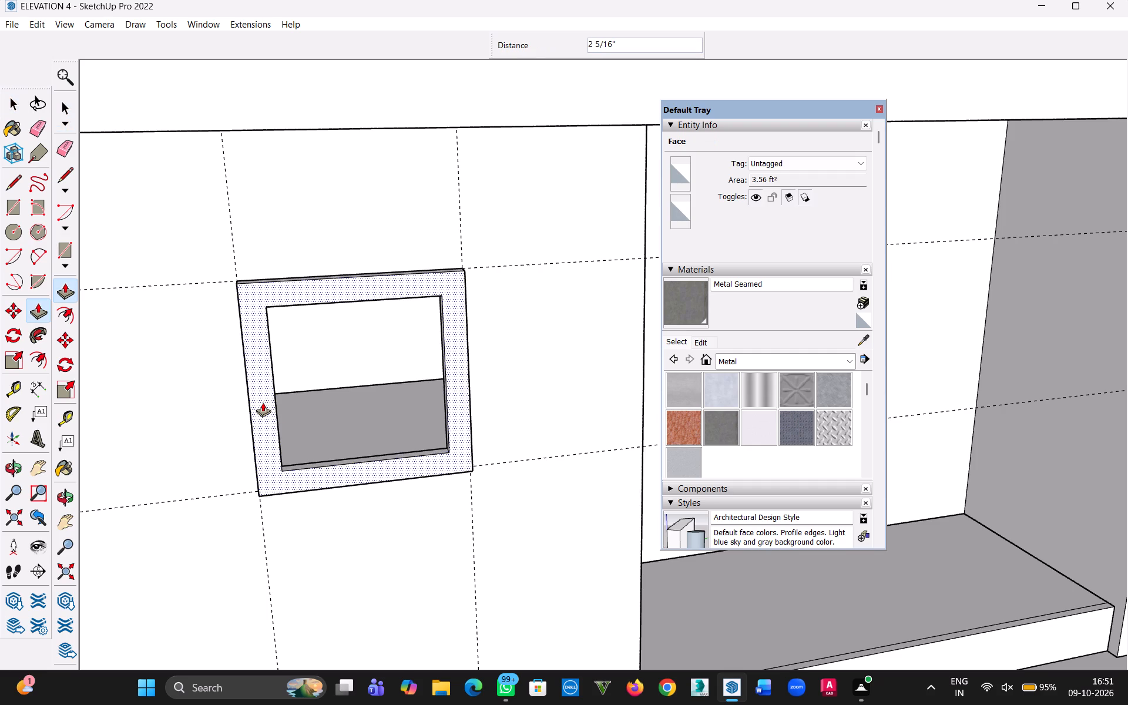
pyautogui.press('4')
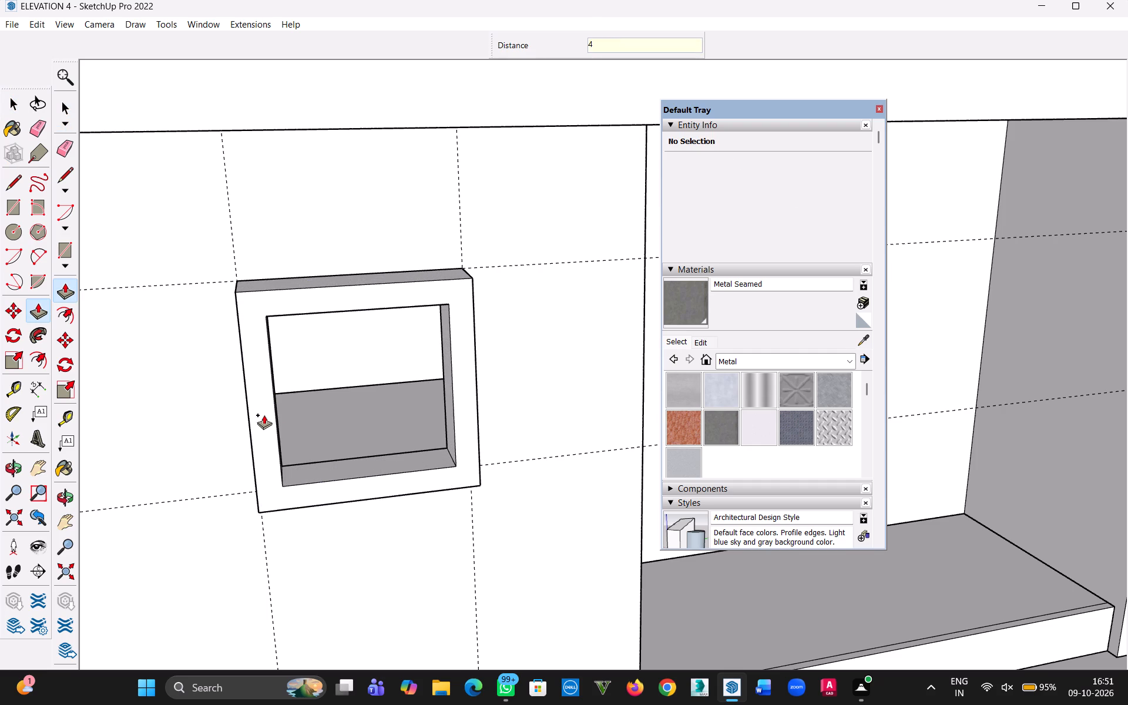
pyautogui.hotkey('shift', '"')
pyautogui.press('Return')
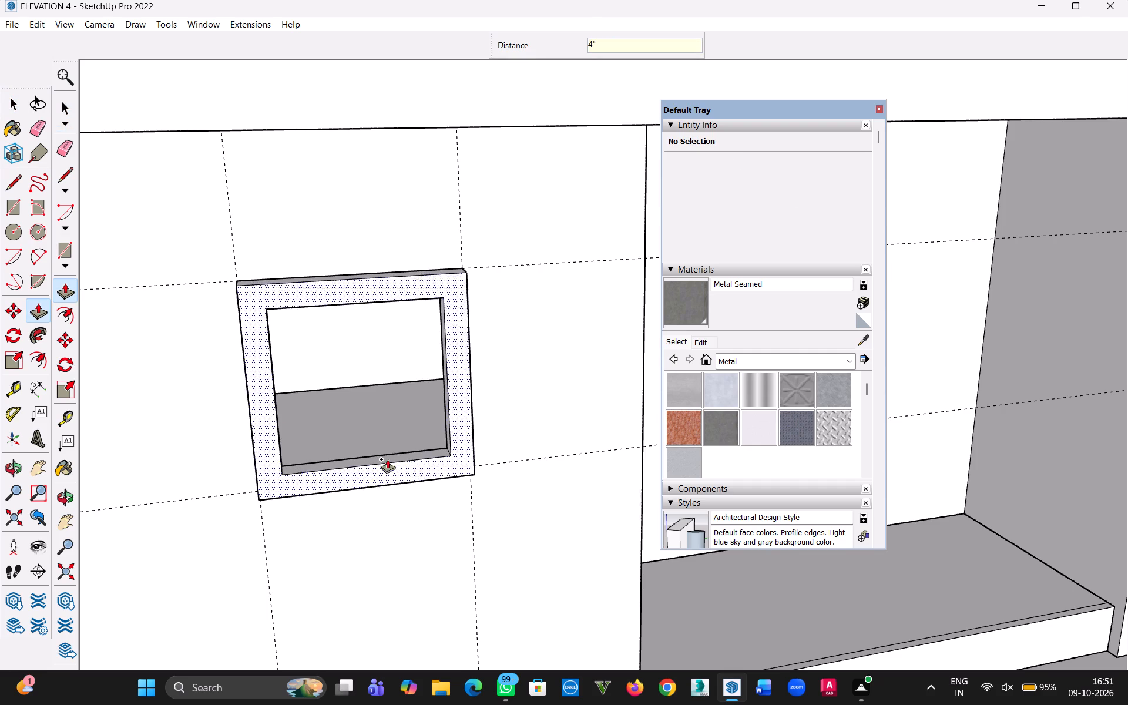
pyautogui.click(7, 109)
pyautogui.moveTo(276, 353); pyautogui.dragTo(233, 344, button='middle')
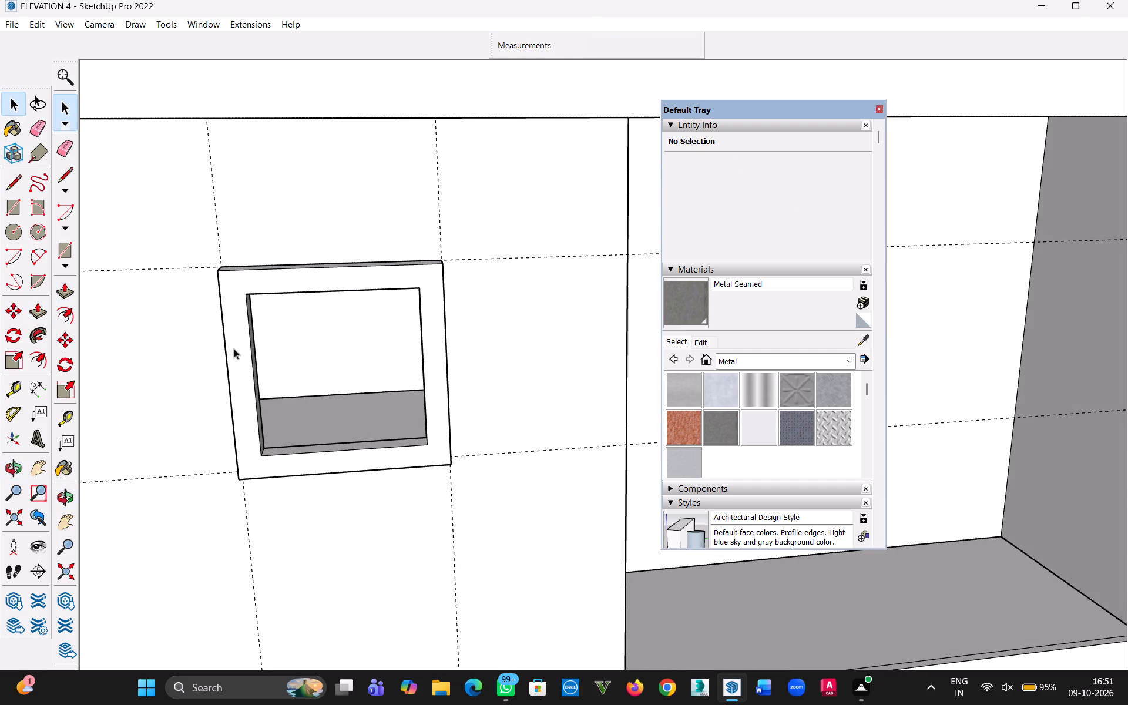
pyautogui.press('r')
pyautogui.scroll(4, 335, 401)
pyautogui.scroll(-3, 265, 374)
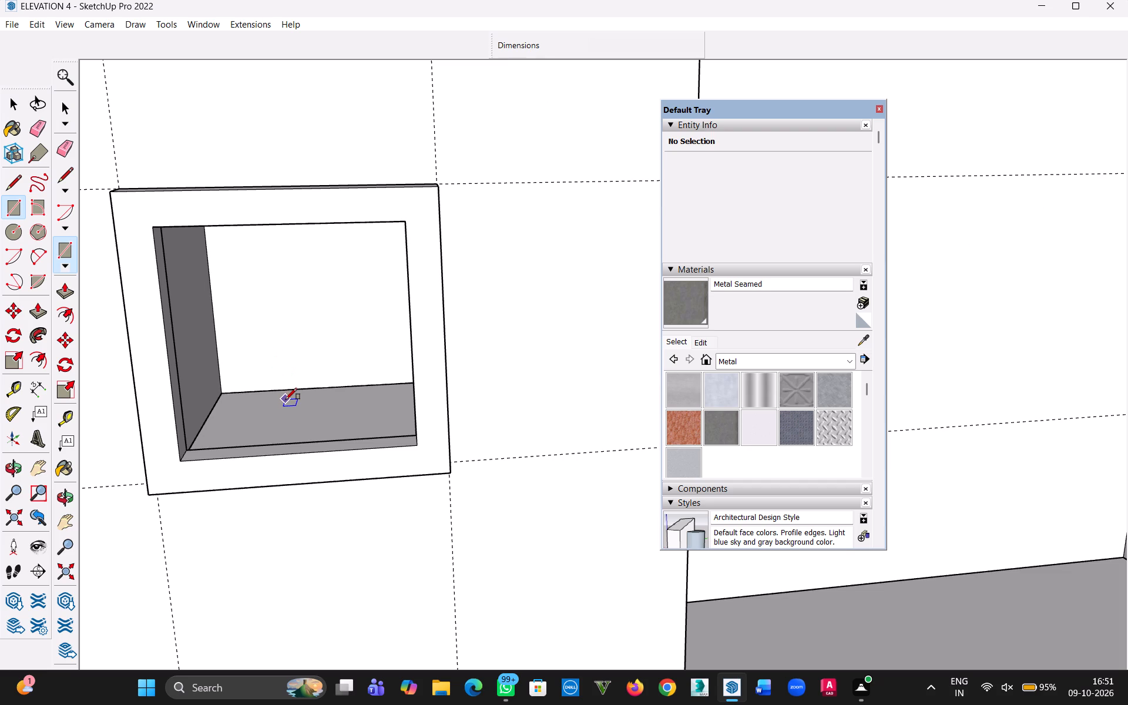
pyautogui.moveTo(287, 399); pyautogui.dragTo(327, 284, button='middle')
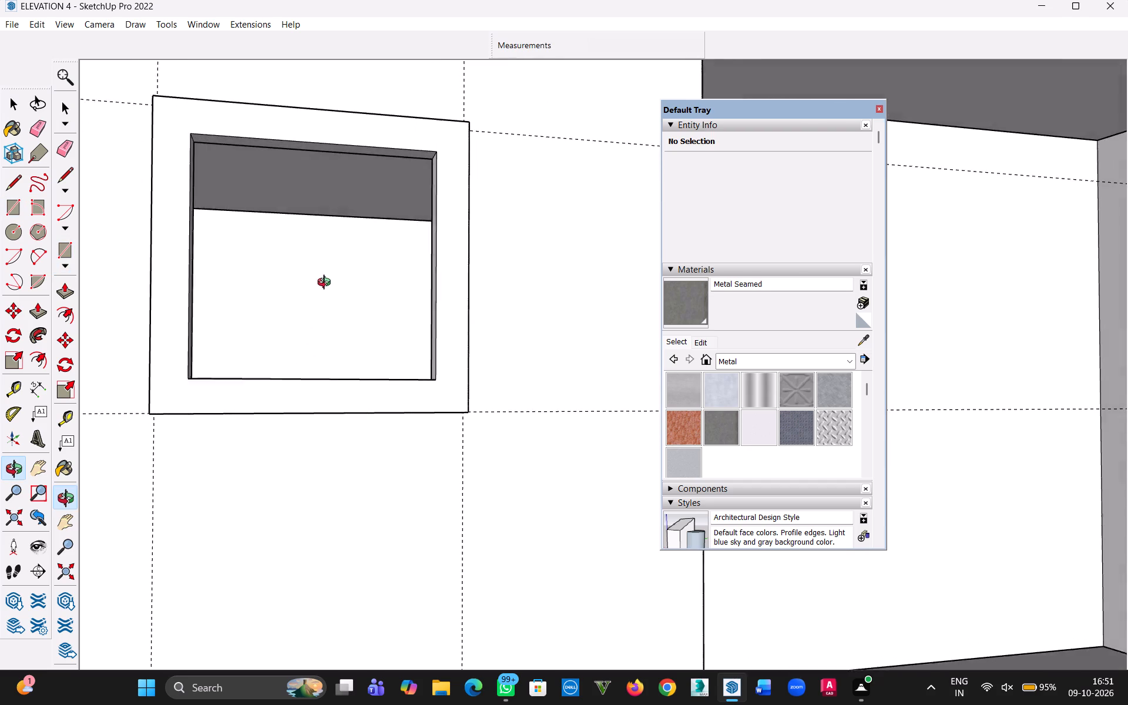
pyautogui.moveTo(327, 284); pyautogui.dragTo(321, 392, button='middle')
# Select all of the extruded window frame's connected geometry and make it a group.
pyautogui.click(16, 108)
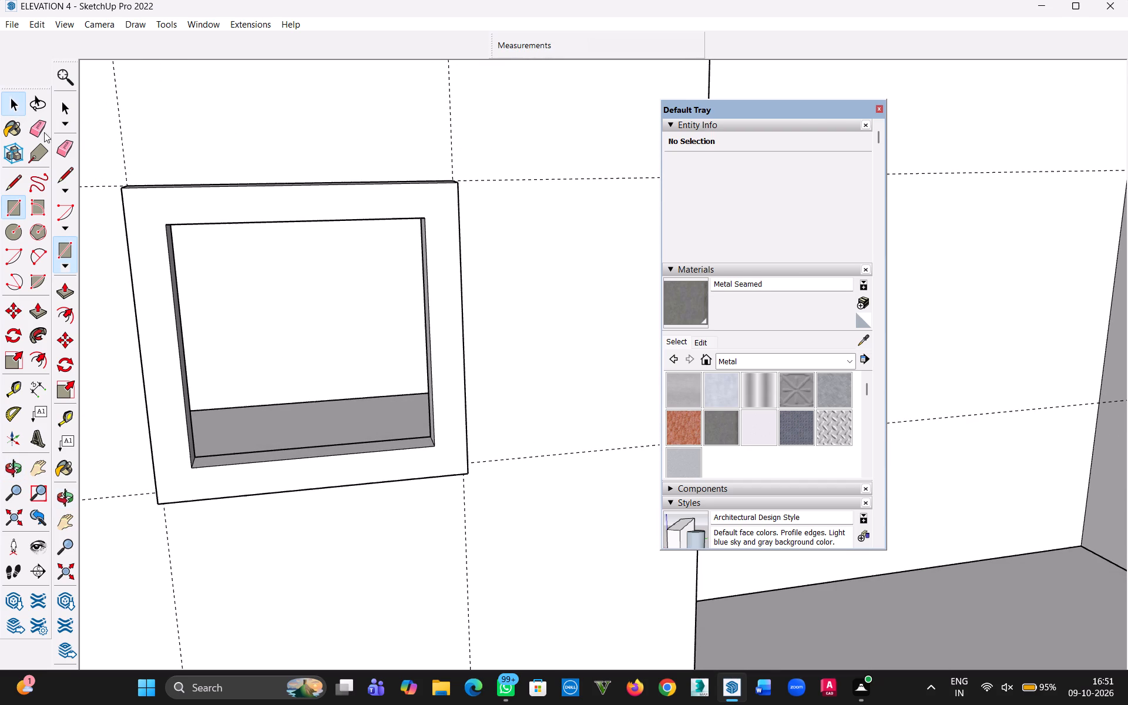
pyautogui.scroll(2, 253, 231)
pyautogui.scroll(-5, 201, 192)
pyautogui.tripleClick(243, 201)
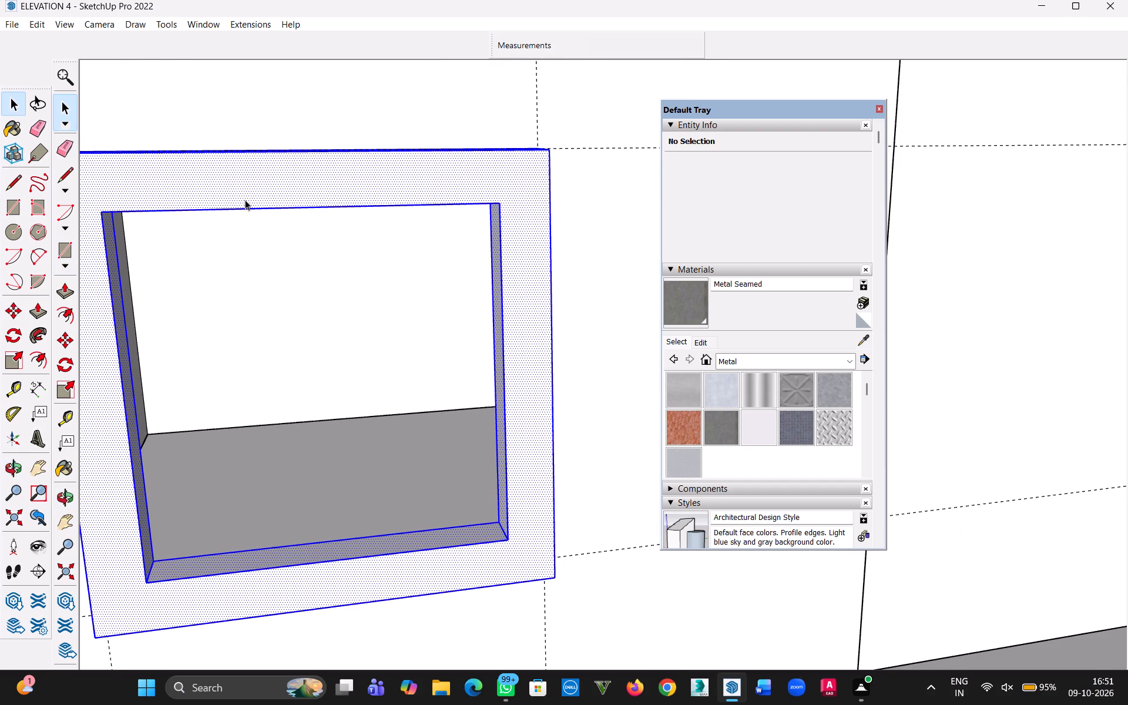
pyautogui.rightClick(250, 196)
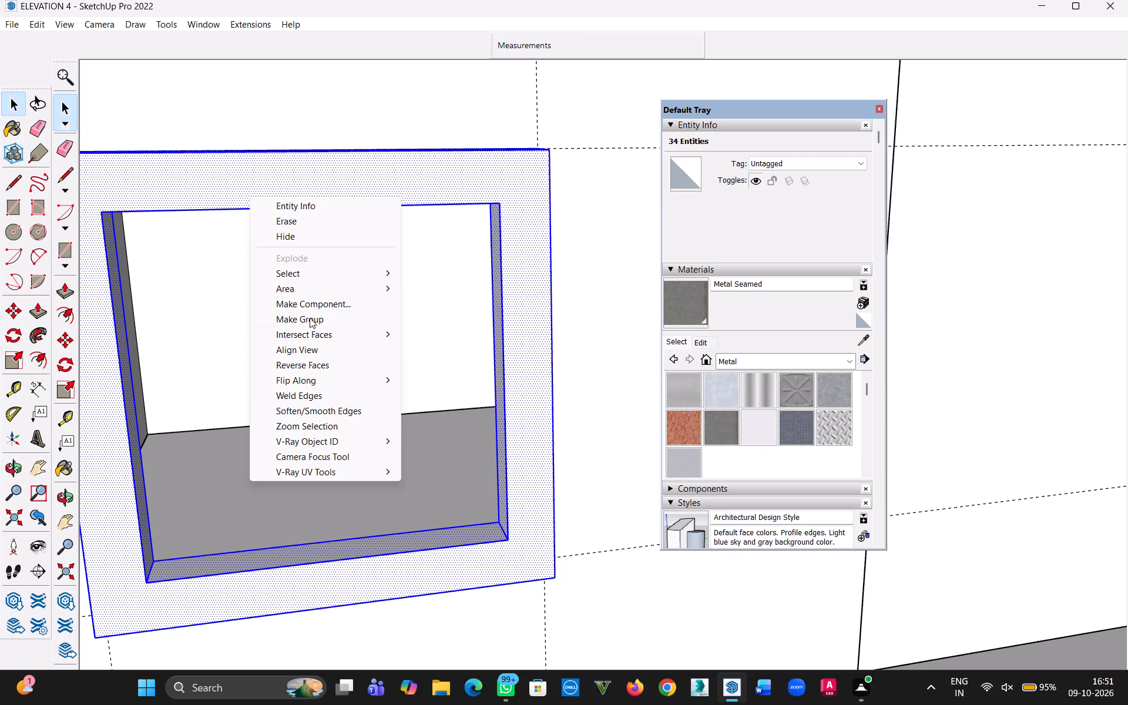
pyautogui.click(310, 318)
pyautogui.click(293, 197)
# Inside the window frame group, copy the inner bottom 4" corner edge 2' 4" across the sill, dividing the distance by /2 for a midpoint edge.
pyautogui.scroll(-3, 328, 415)
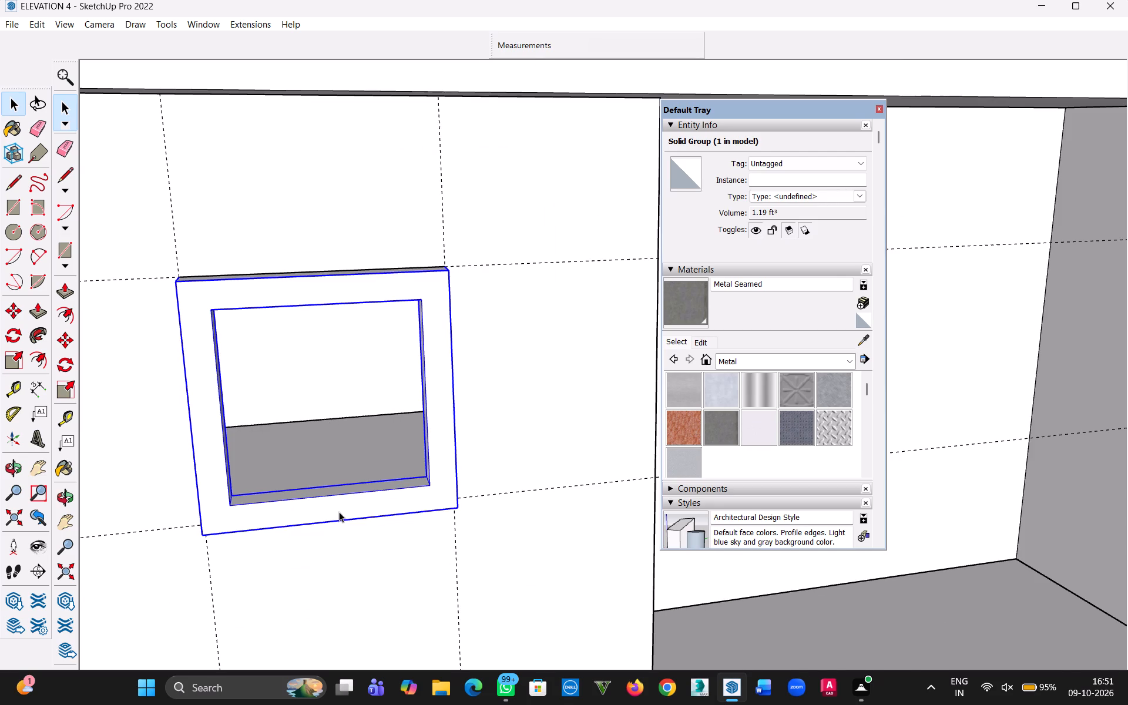
pyautogui.doubleClick(339, 491)
pyautogui.scroll(4, 317, 501)
pyautogui.scroll(2, 261, 492)
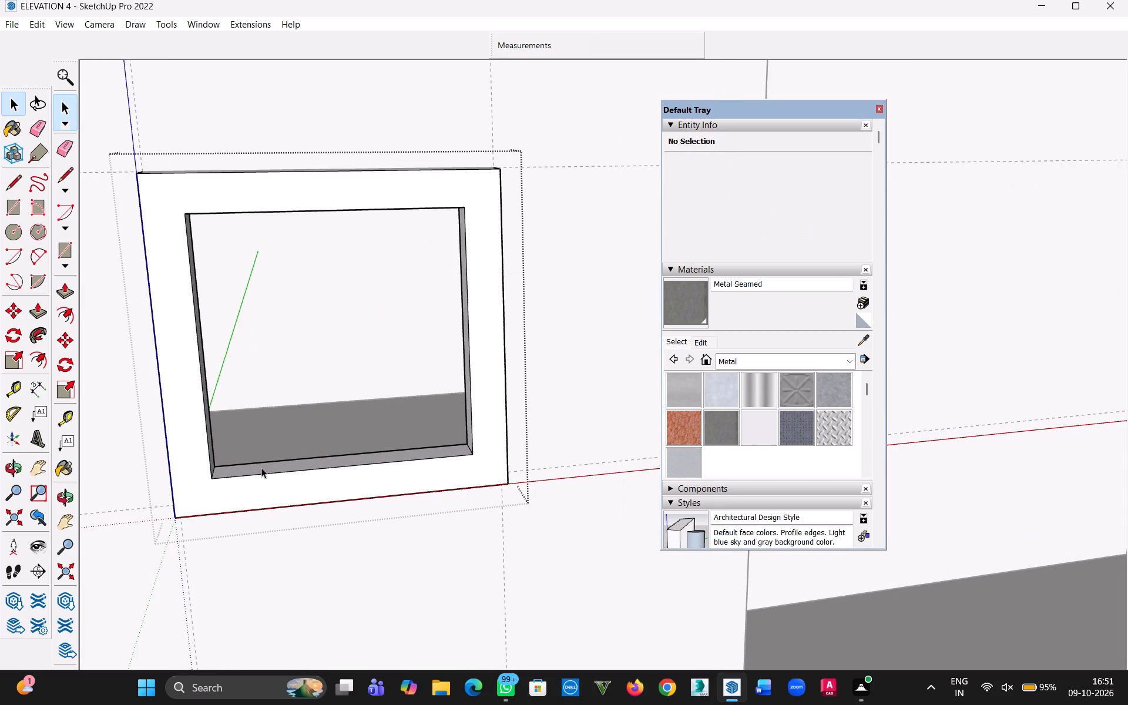
pyautogui.moveTo(264, 467); pyautogui.dragTo(236, 530, button='middle')
pyautogui.scroll(4, 247, 479)
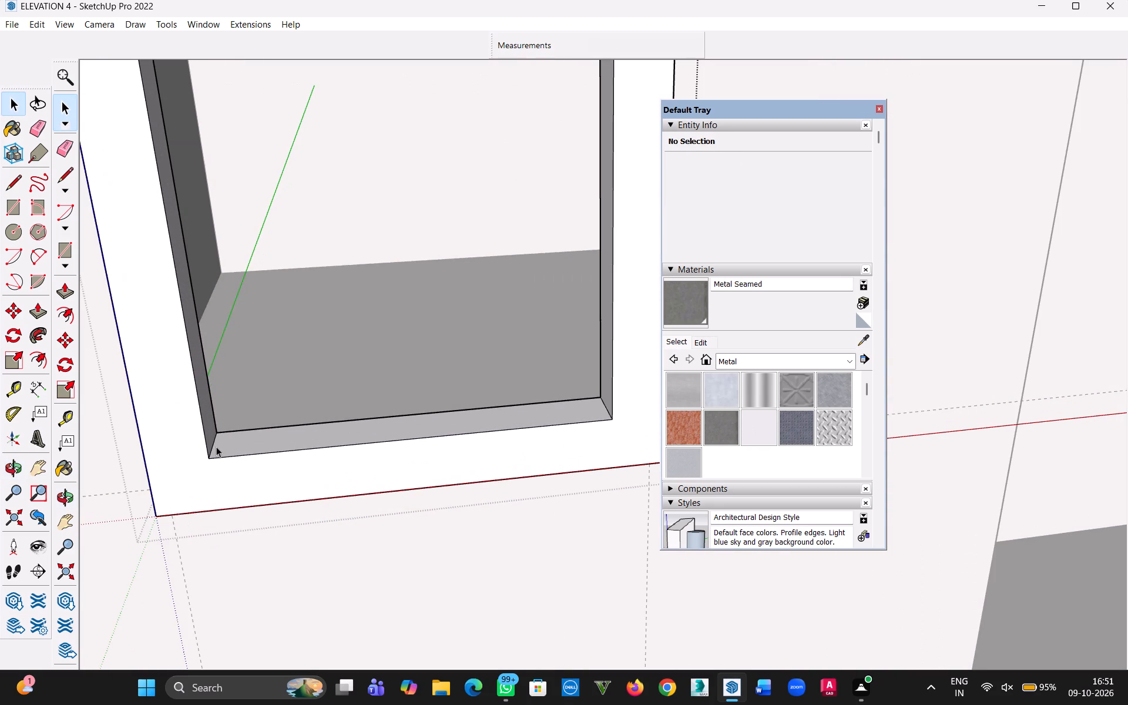
pyautogui.click(213, 445)
pyautogui.press('m')
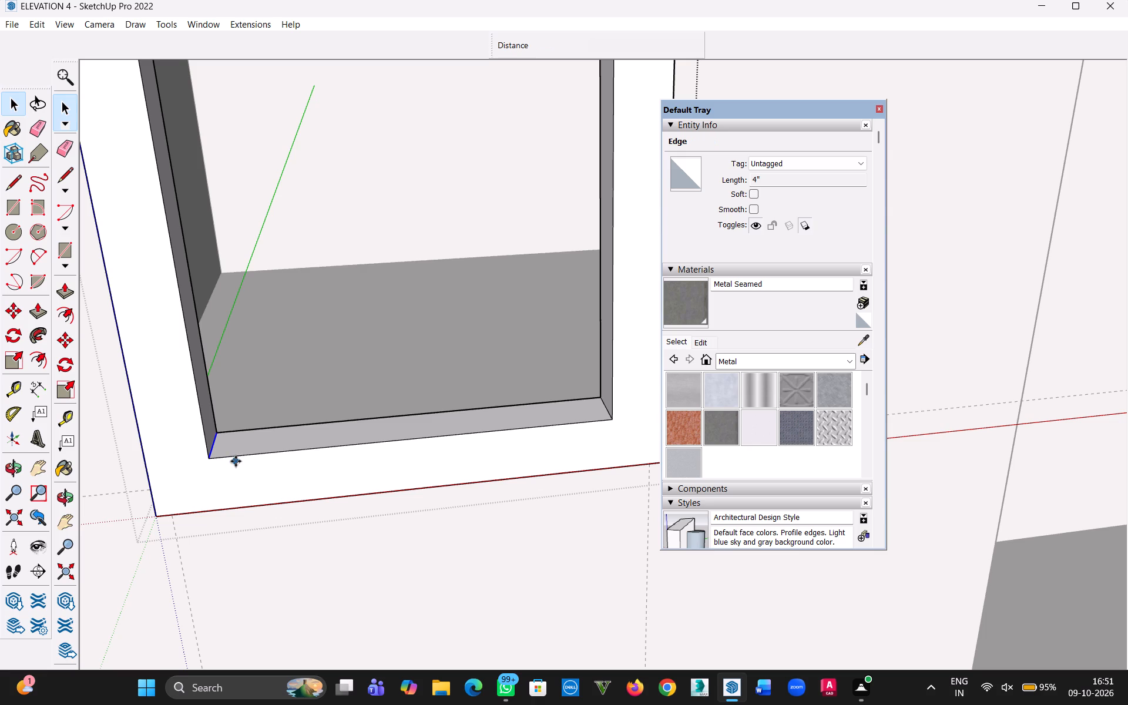
pyautogui.click(215, 443)
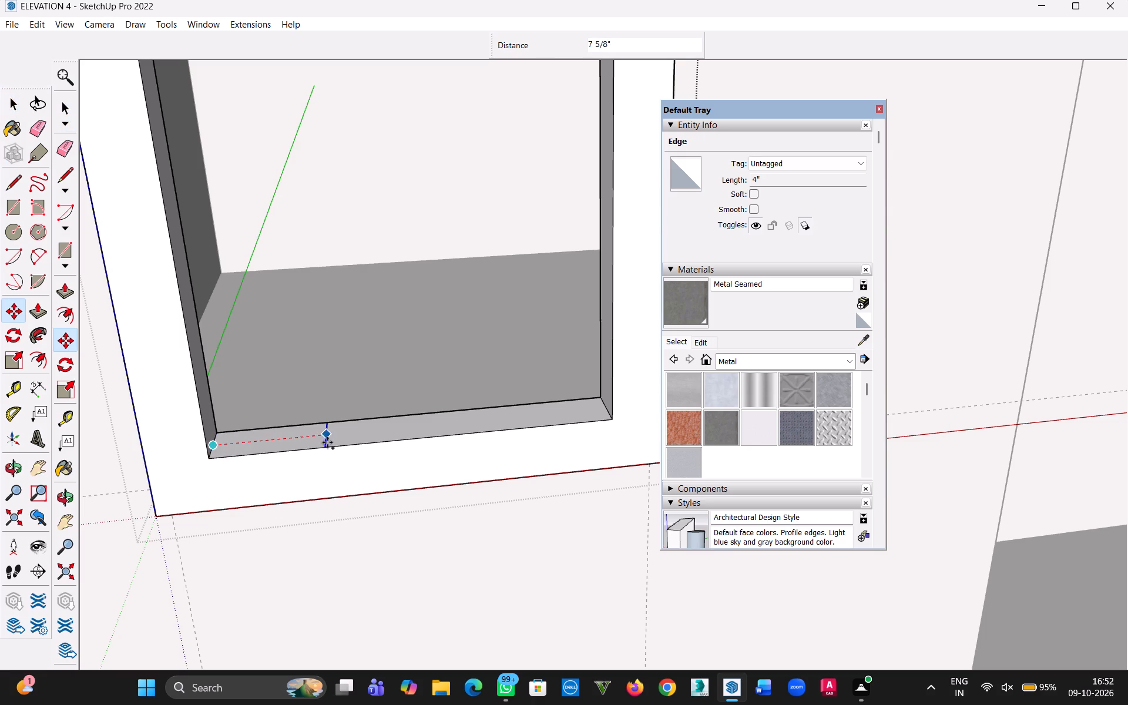
pyautogui.click(606, 411)
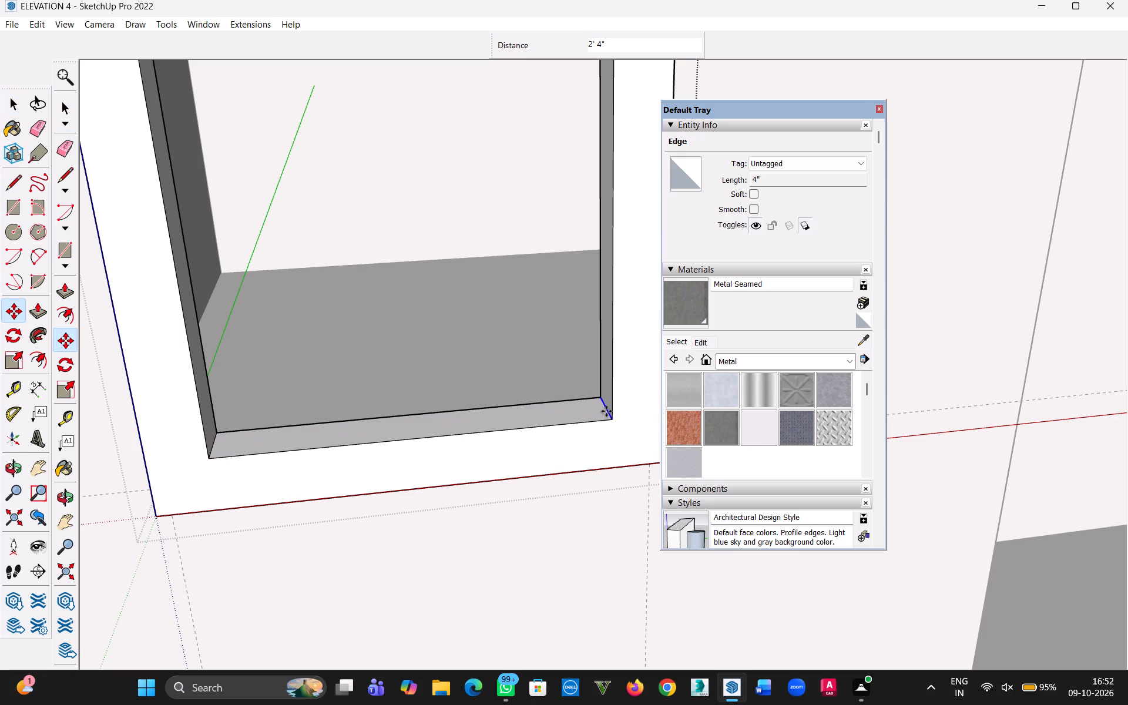
pyautogui.write('/2')
pyautogui.press('Return')
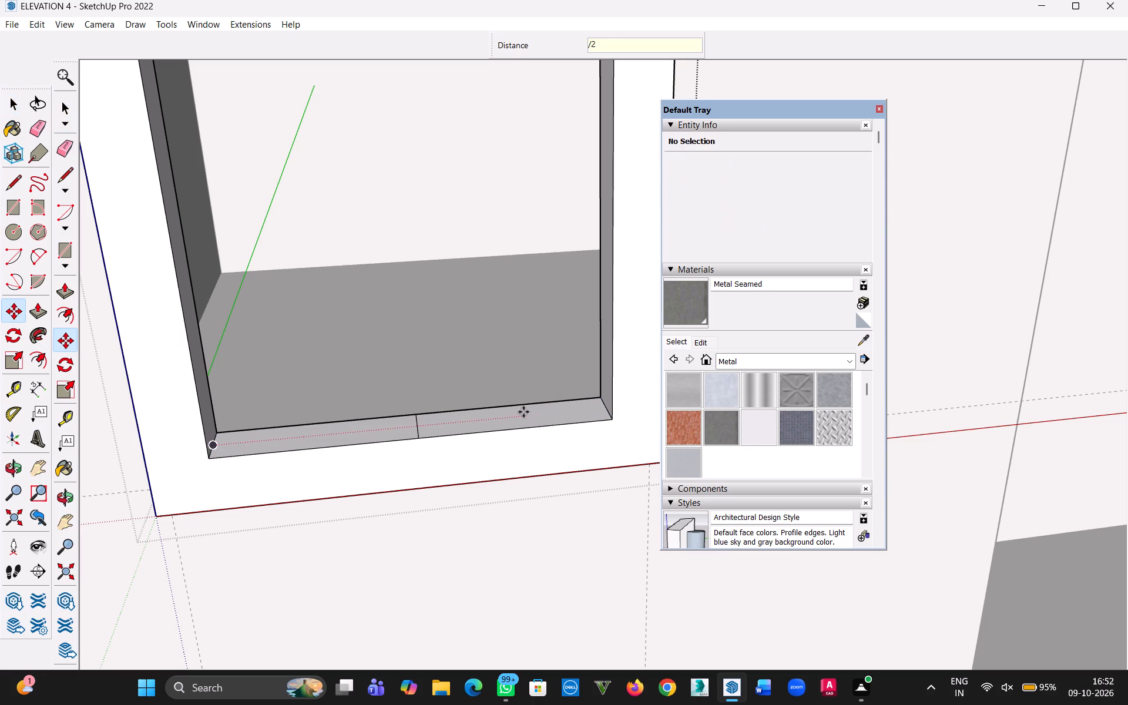
pyautogui.press('Escape')
# Copy the sill's midpoint edge 2" to each side to mark out a central mullion strip.
pyautogui.press('m')
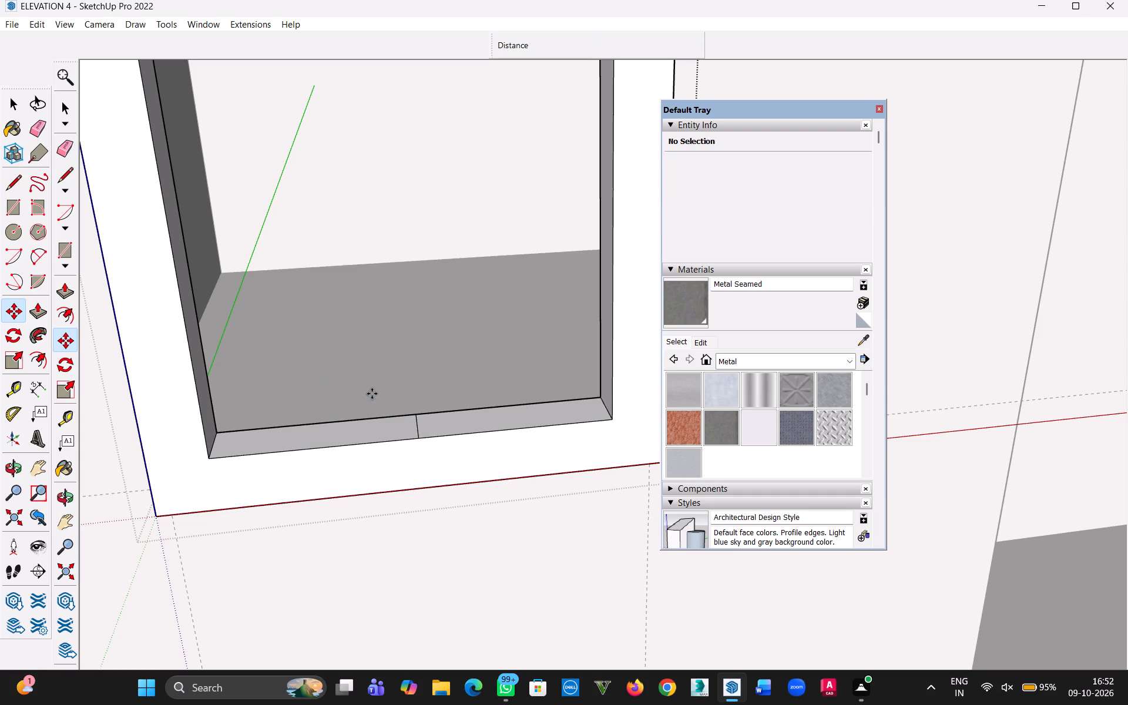
pyautogui.click(416, 424)
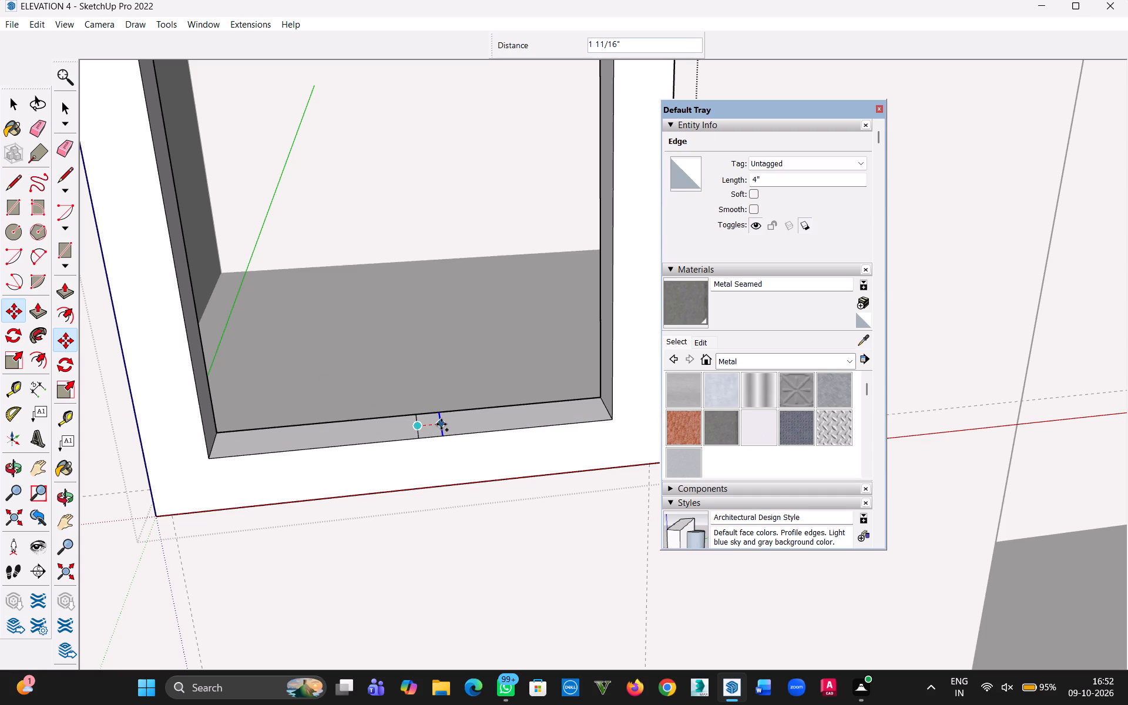
pyautogui.write('2"')
pyautogui.press('Return')
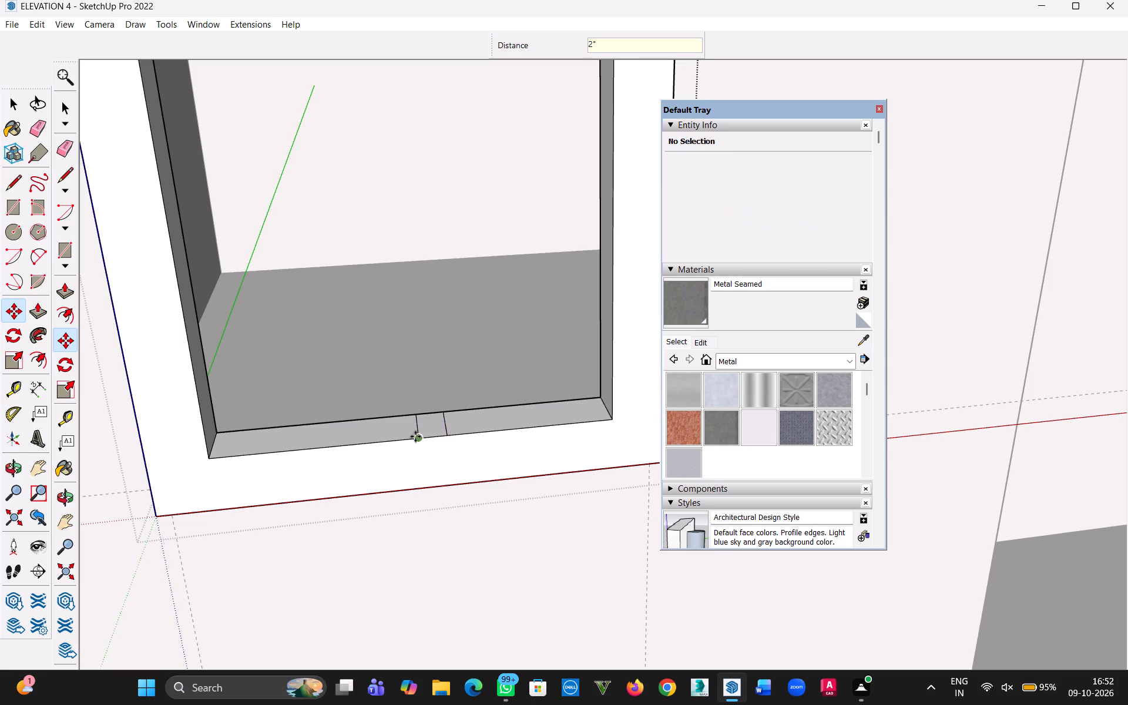
pyautogui.click(416, 425)
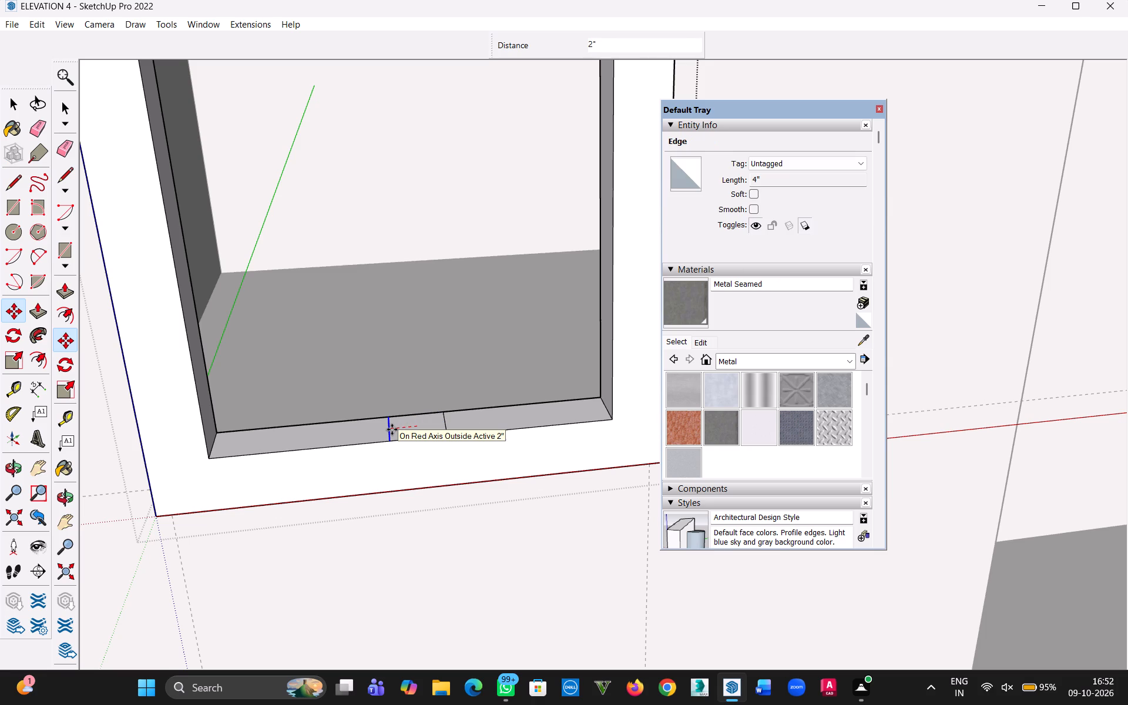
pyautogui.press('Escape')
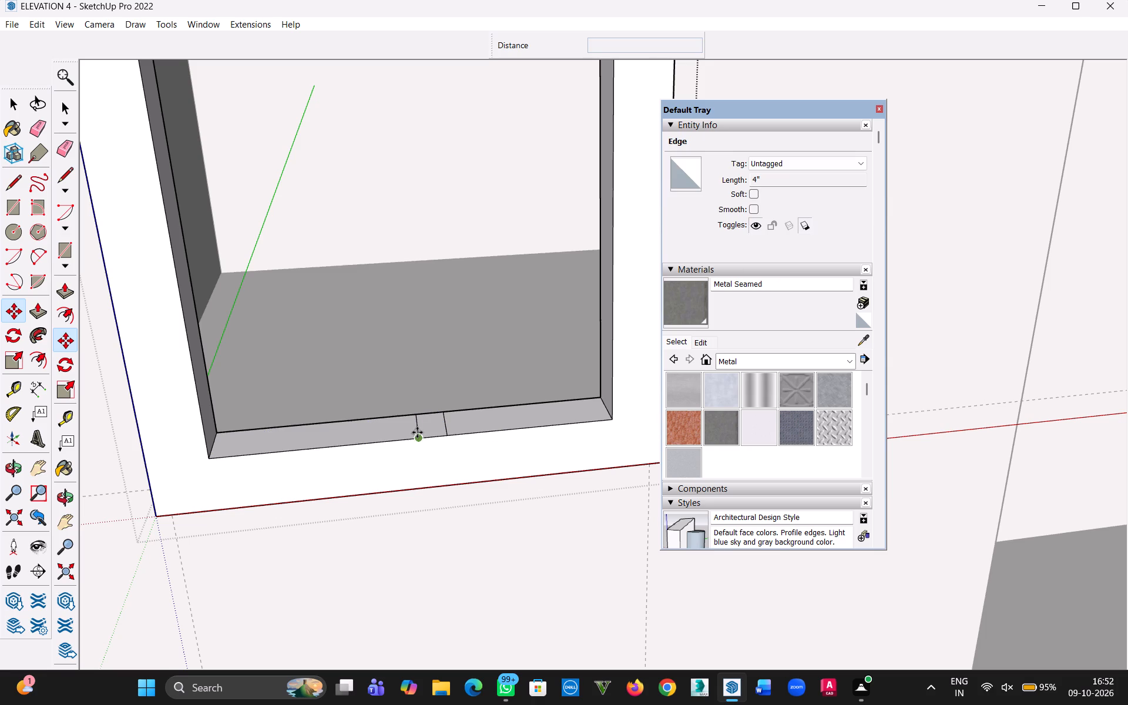
pyautogui.click(415, 424)
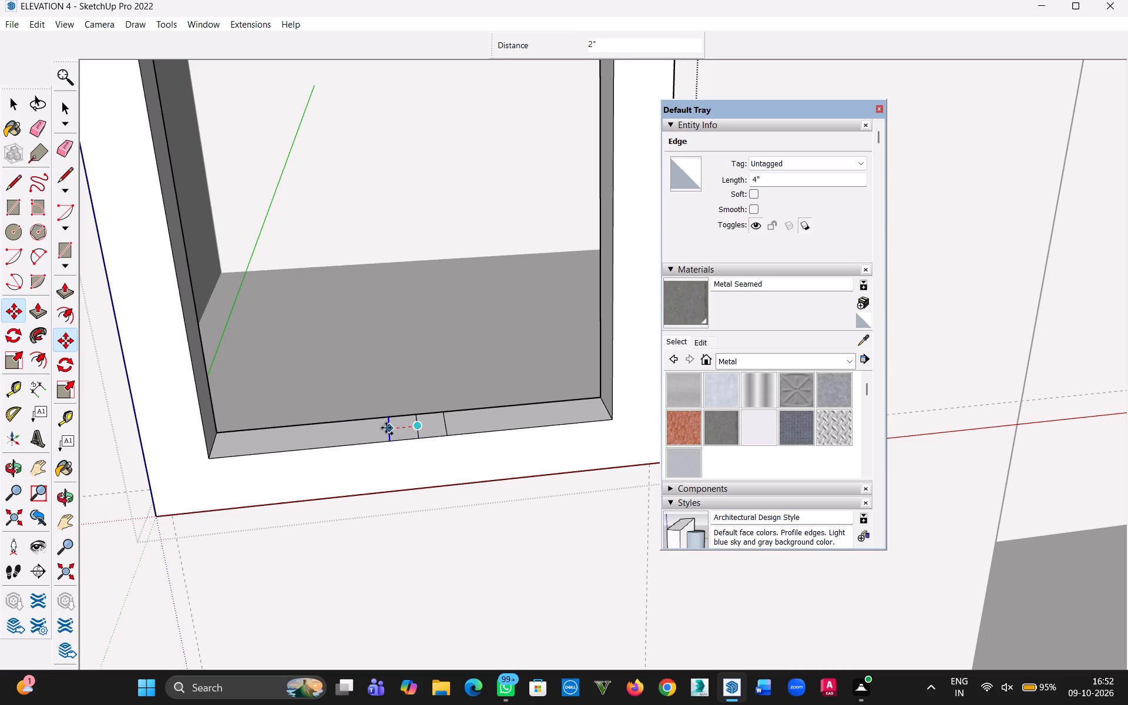
pyautogui.press('2')
pyautogui.hotkey('shift', '"')
pyautogui.press('Return')
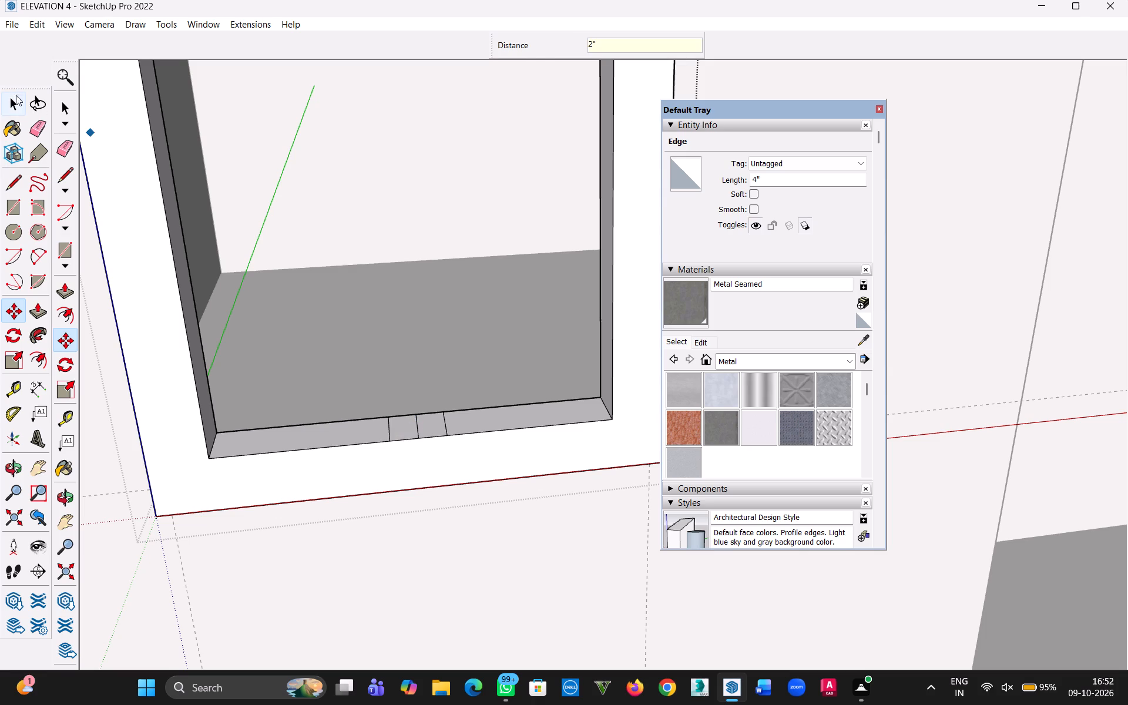
# Delete the middle edge between the two 2" copies so the mullion strip becomes one face.
pyautogui.click(13, 101)
pyautogui.click(479, 411)
pyautogui.click(483, 428)
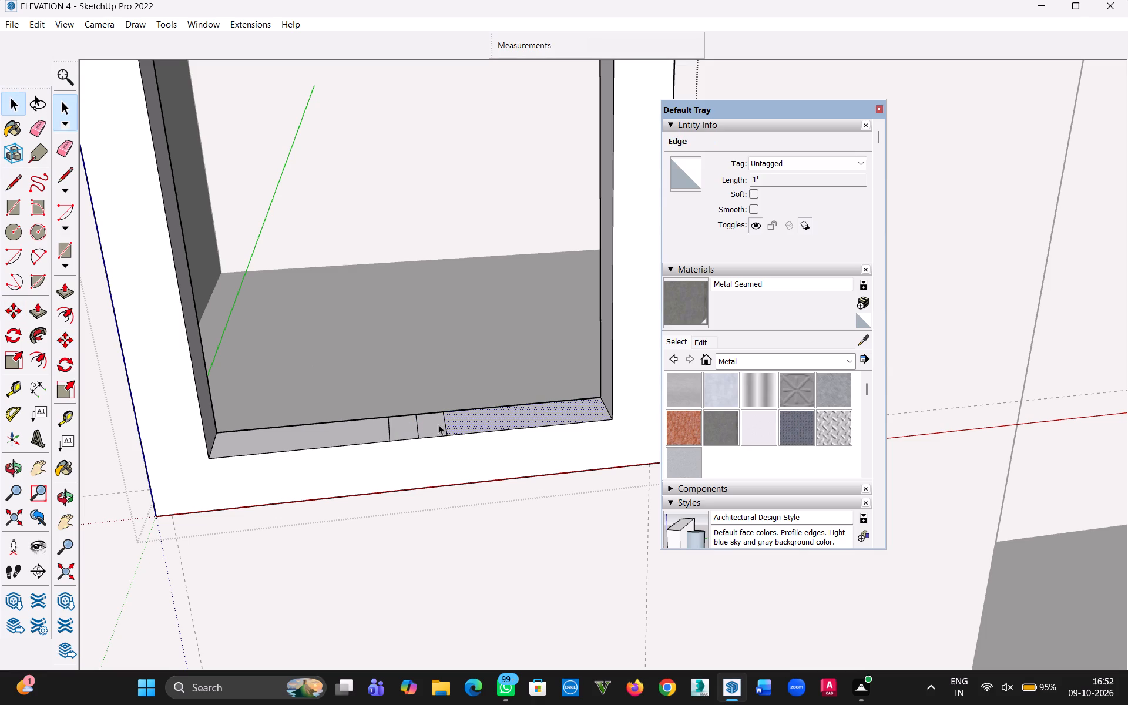
pyautogui.click(427, 426)
pyautogui.click(417, 428)
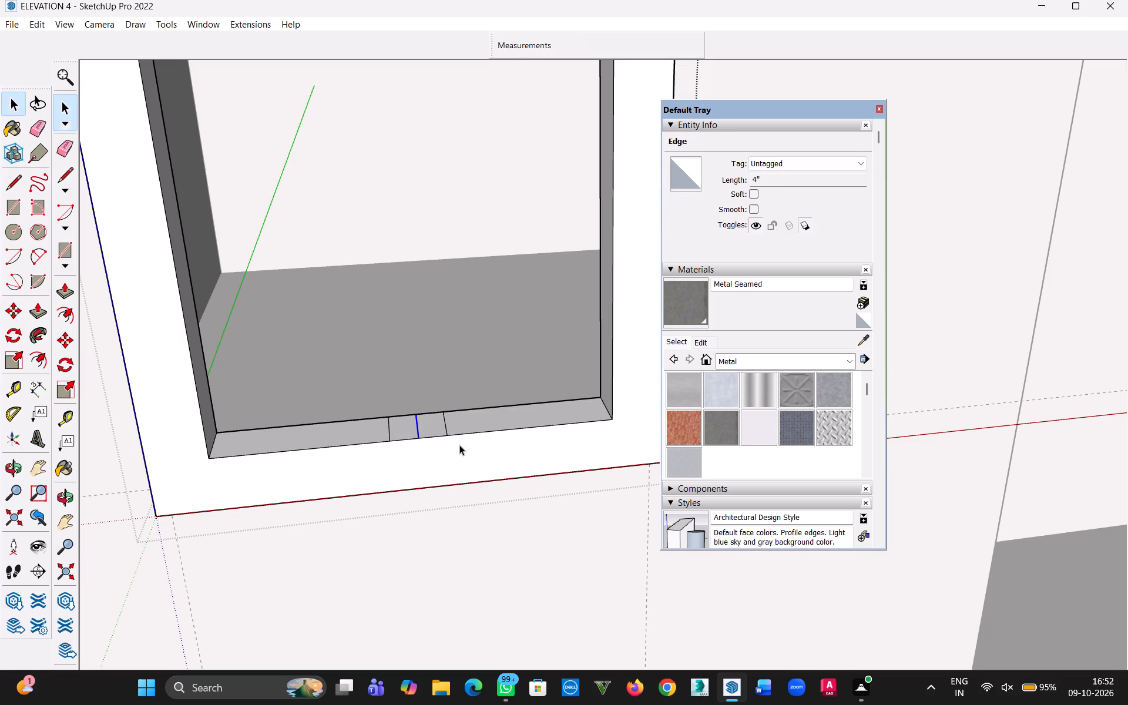
pyautogui.press('Delete')
# Push/Pull the central strip face 2' 4" up to the underside of the frame's top member to form the mullion.
pyautogui.press('p')
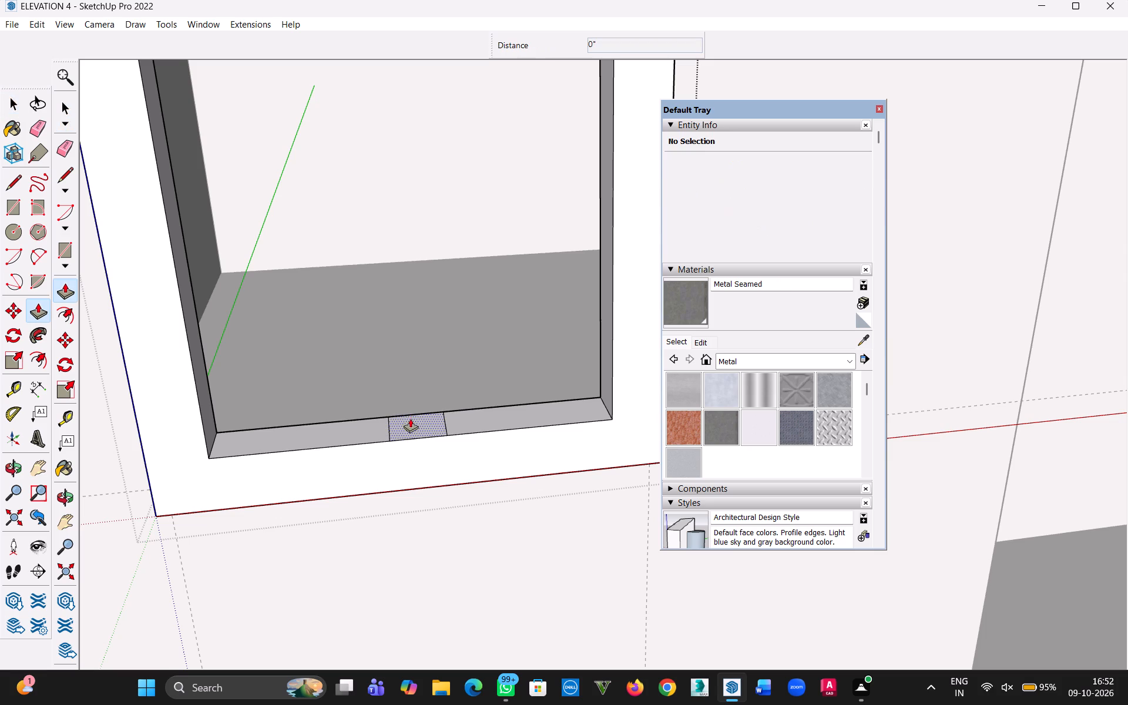
pyautogui.click(411, 421)
pyautogui.scroll(-5, 394, 300)
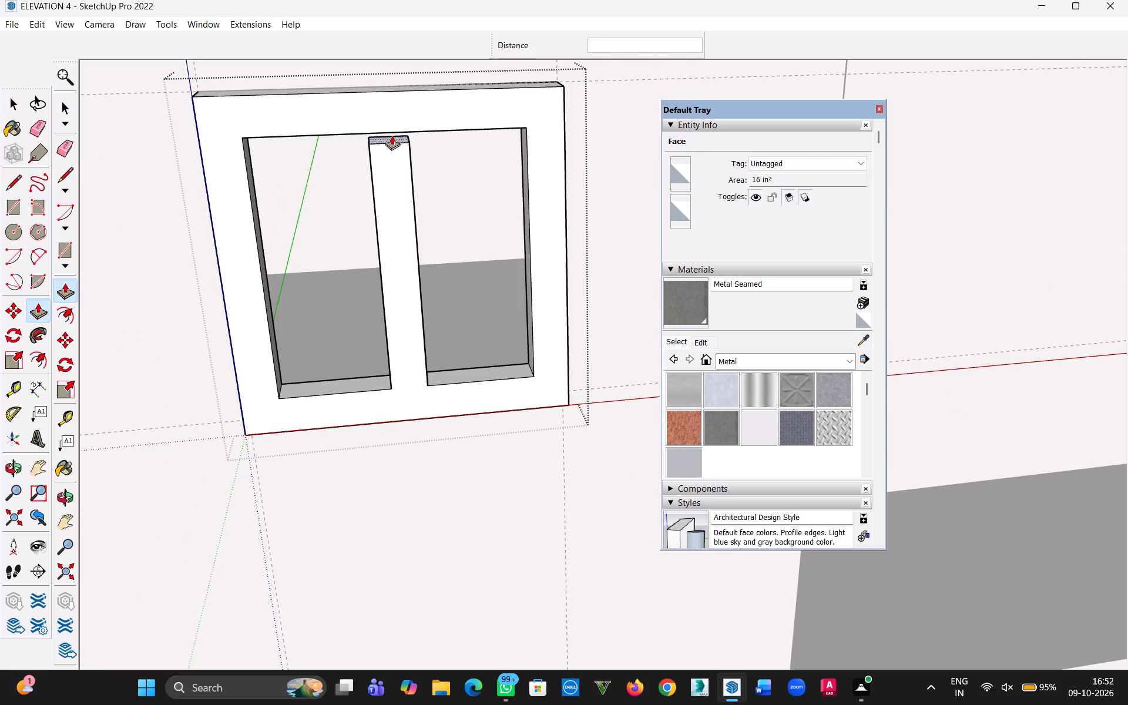
pyautogui.moveTo(394, 129); pyautogui.dragTo(401, 0, button='middle')
pyautogui.scroll(1, 425, 153)
pyautogui.moveTo(425, 153); pyautogui.dragTo(440, 134, button='middle')
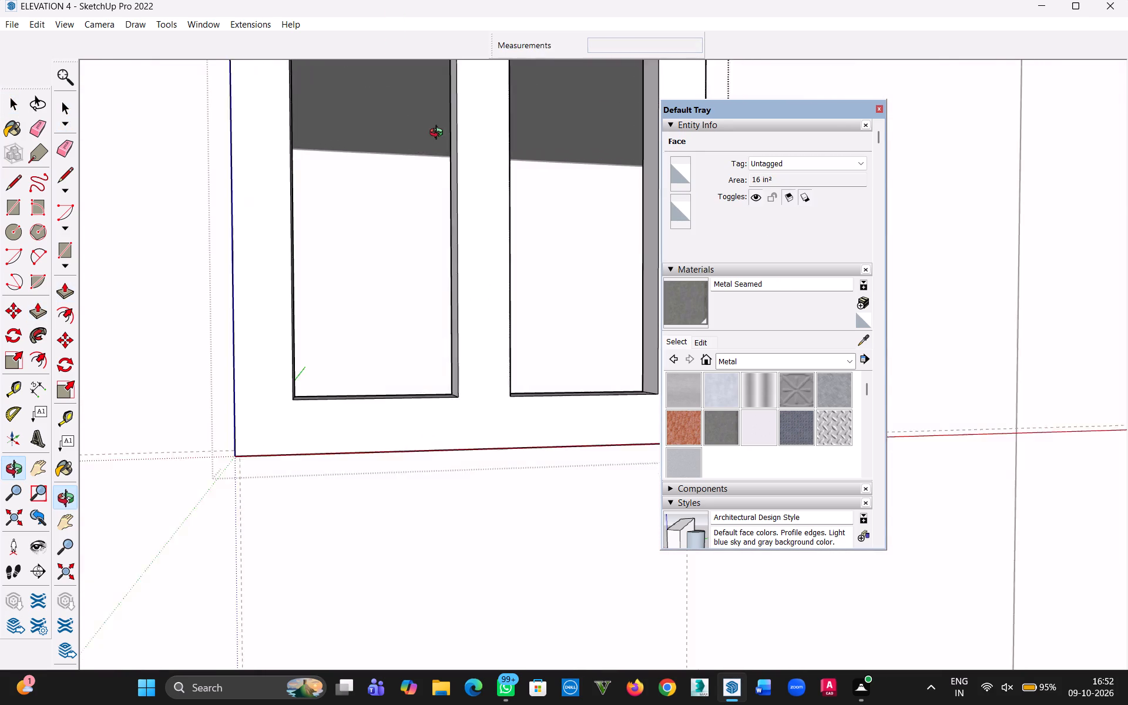
pyautogui.moveTo(438, 134); pyautogui.dragTo(426, 163, button='middle')
pyautogui.scroll(6, 419, 239)
pyautogui.moveTo(413, 250); pyautogui.dragTo(414, 247, button='middle')
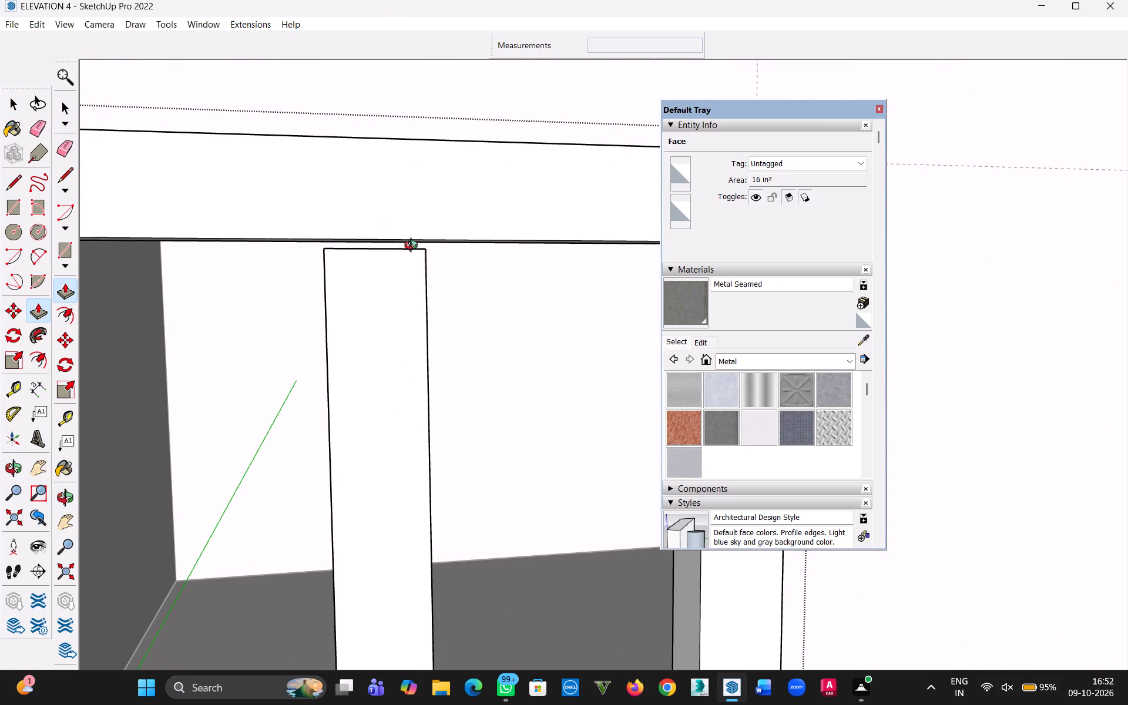
pyautogui.moveTo(414, 247); pyautogui.dragTo(439, 170, button='middle')
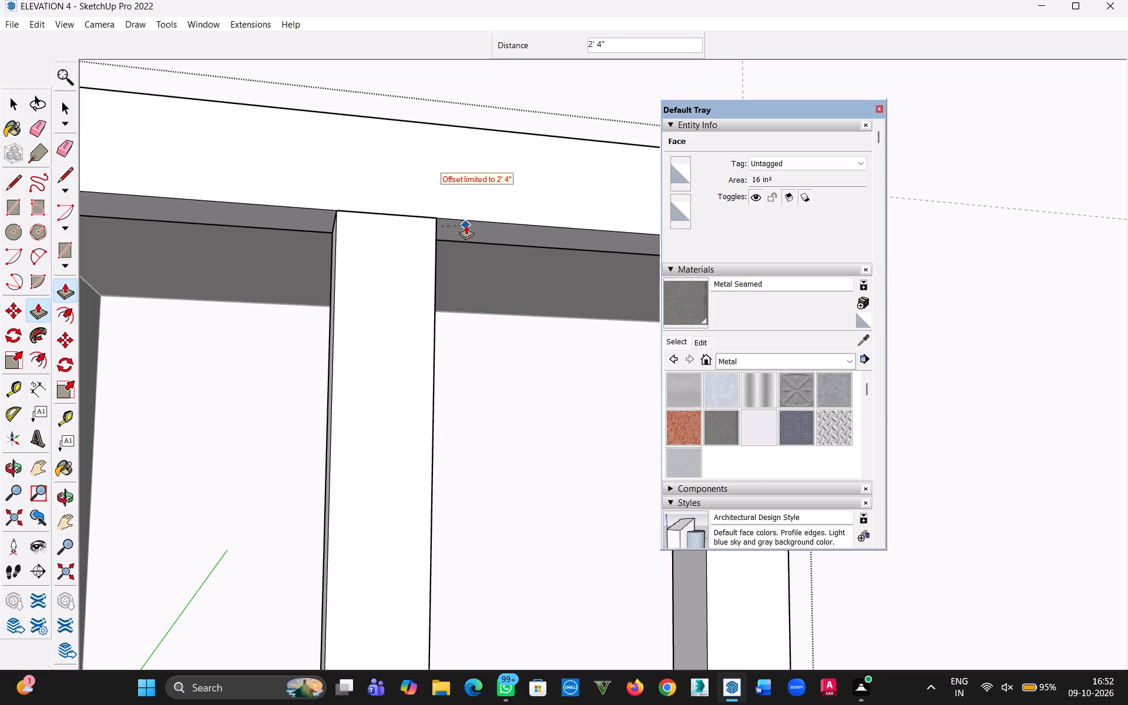
pyautogui.click(466, 225)
# Delete the leftover edge where the mullion's front face meets the frame's top member, and close the window frame group.
pyautogui.click(16, 106)
pyautogui.moveTo(386, 200); pyautogui.dragTo(363, 246, button='middle')
pyautogui.middleClick(361, 251)
pyautogui.doubleClick(372, 204)
pyautogui.click(369, 237)
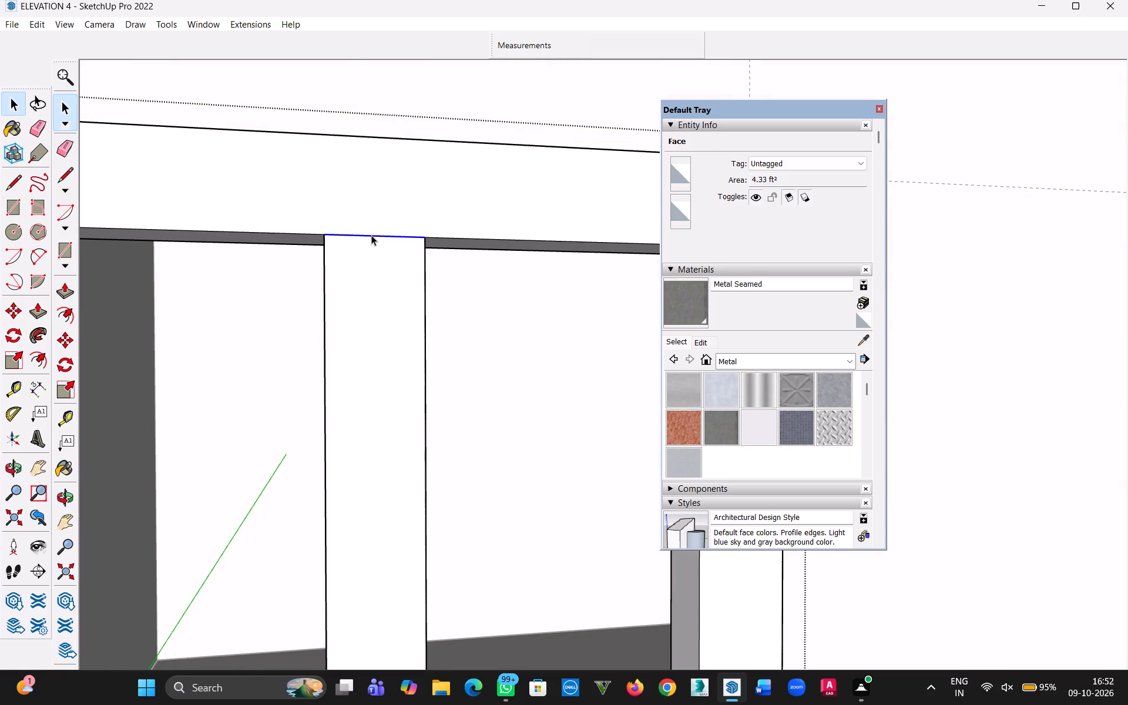
pyautogui.press('Delete')
pyautogui.moveTo(308, 280); pyautogui.dragTo(331, 278, button='middle')
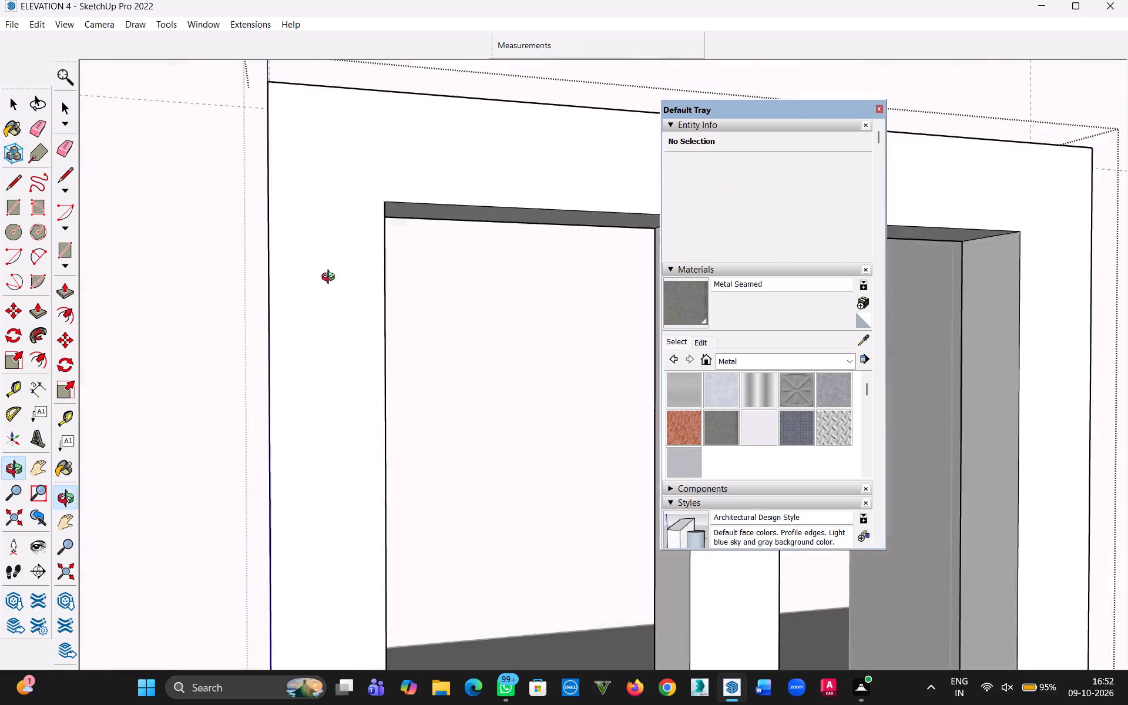
pyautogui.moveTo(331, 278); pyautogui.dragTo(318, 280, button='middle')
pyautogui.scroll(-10, 312, 283)
pyautogui.moveTo(386, 342); pyautogui.dragTo(346, 370, button='middle')
pyautogui.scroll(3, 325, 391)
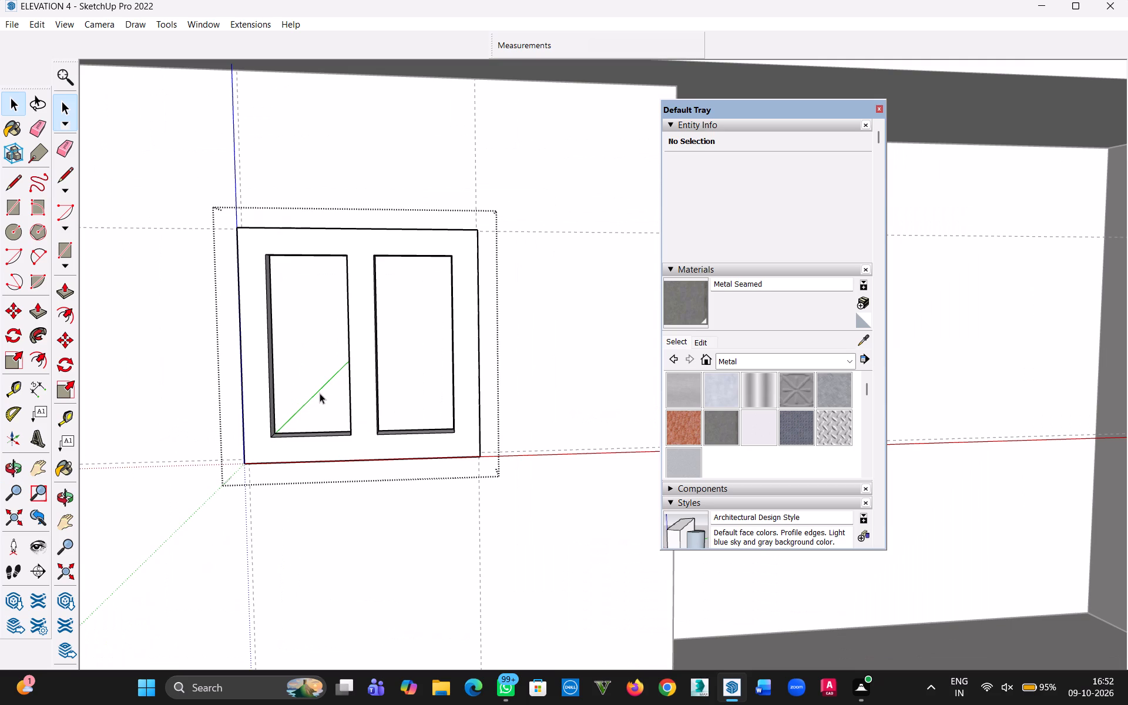
pyautogui.click(12, 106)
pyautogui.click(135, 302)
# Draw a 1' by 2' 4" rectangle corner to corner over each of the two window frame openings as pane faces.
pyautogui.scroll(-3, 307, 340)
pyautogui.moveTo(326, 358); pyautogui.dragTo(345, 399, button='middle')
pyautogui.scroll(3, 318, 401)
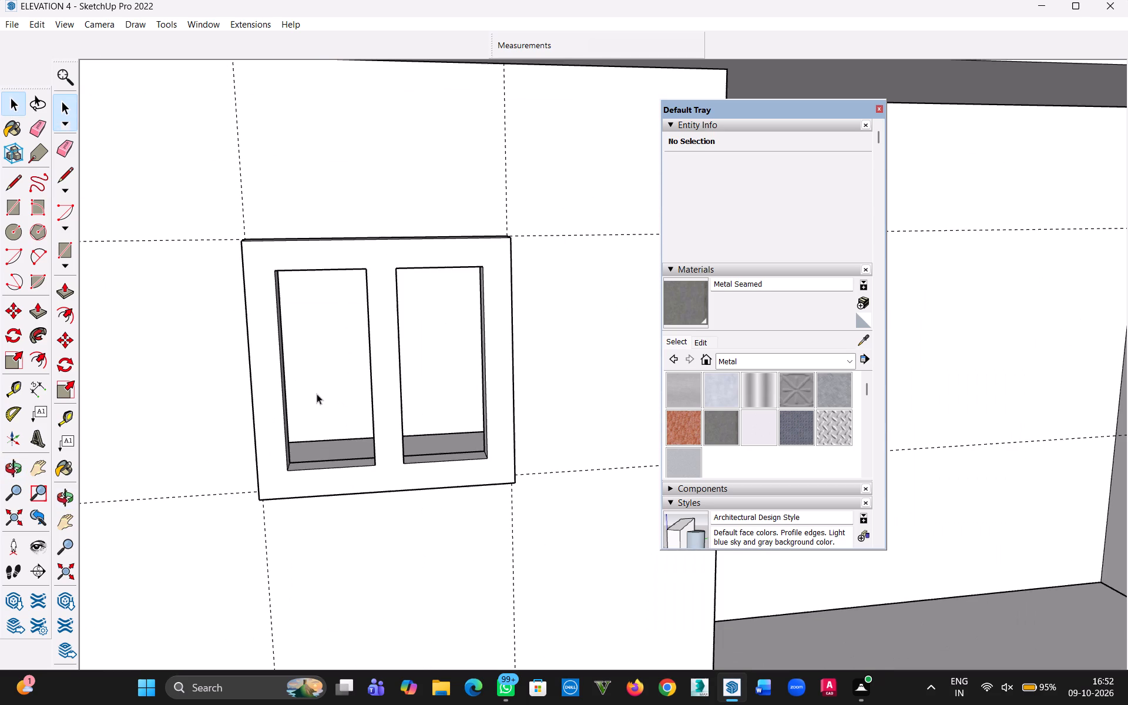
pyautogui.press('r')
pyautogui.moveTo(294, 381); pyautogui.dragTo(264, 350, button='middle')
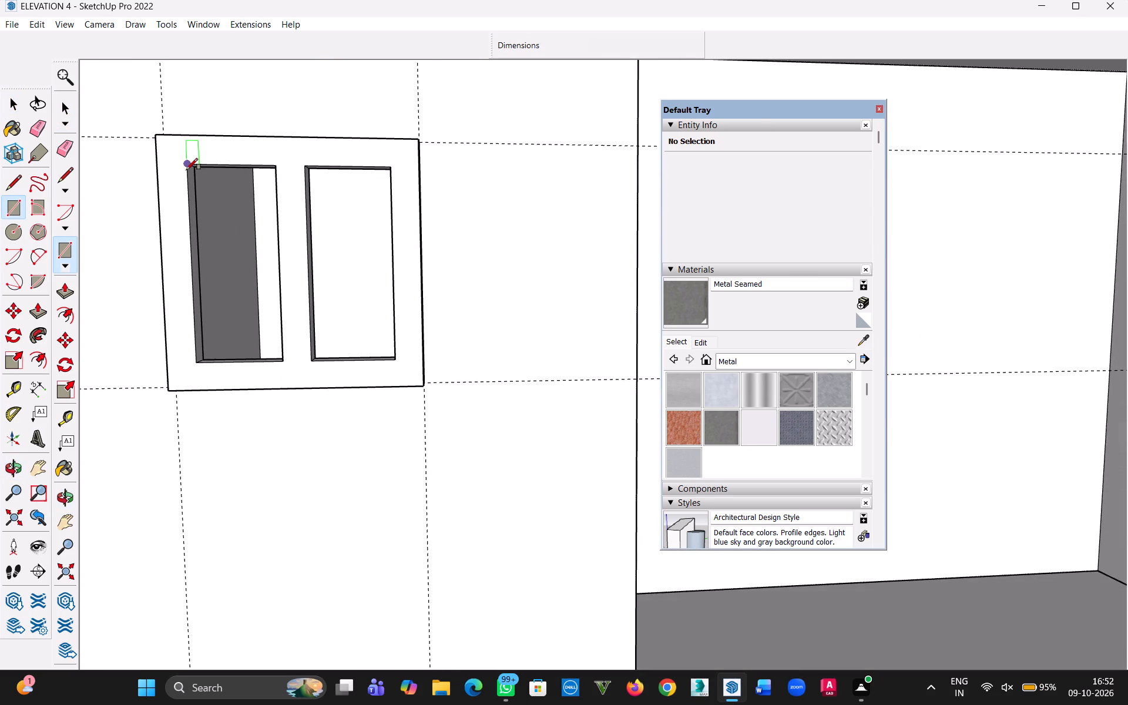
pyautogui.scroll(7, 196, 178)
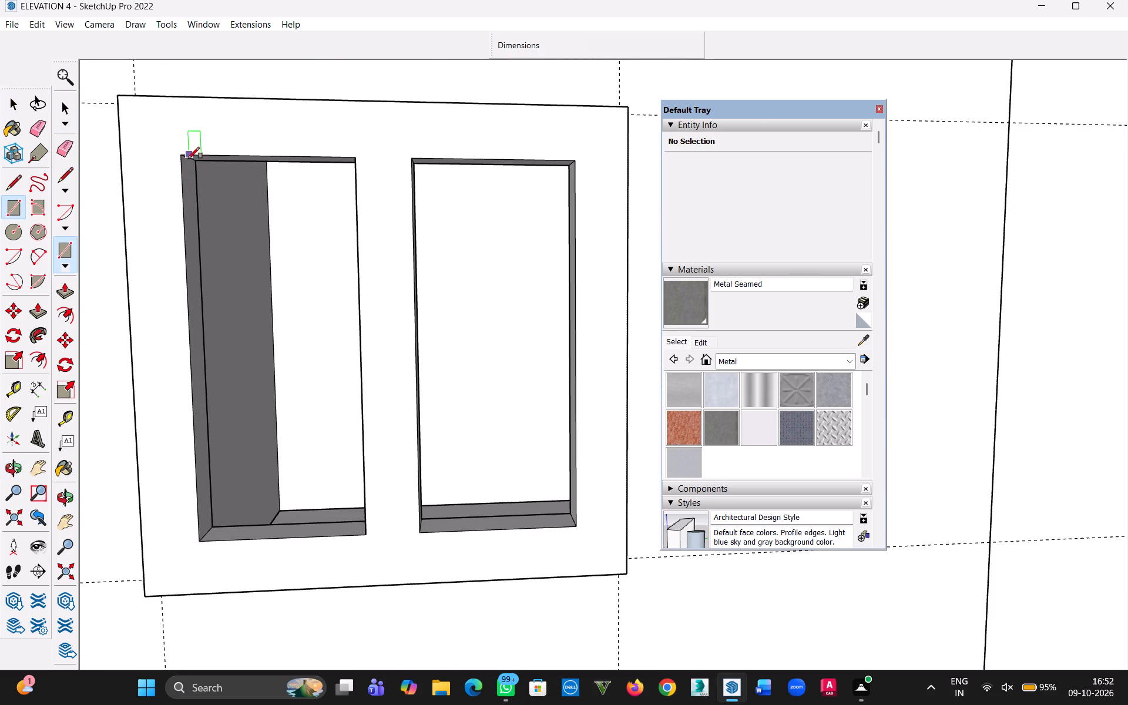
pyautogui.click(177, 159)
pyautogui.click(362, 538)
pyautogui.click(415, 161)
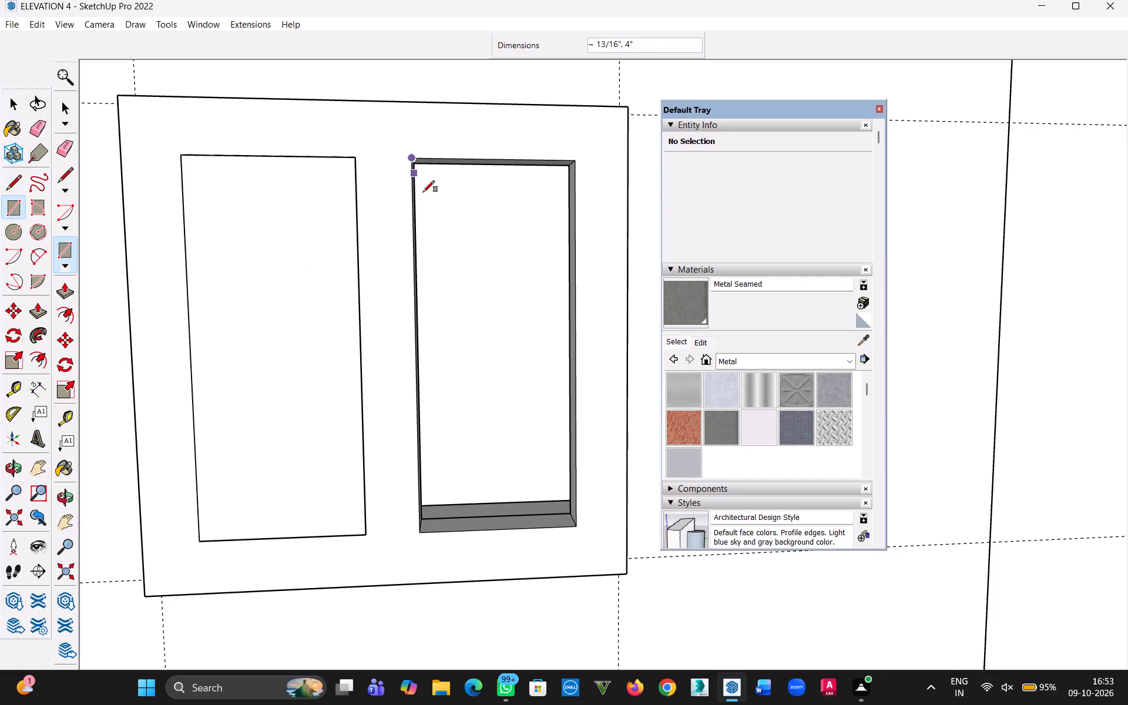
pyautogui.click(578, 527)
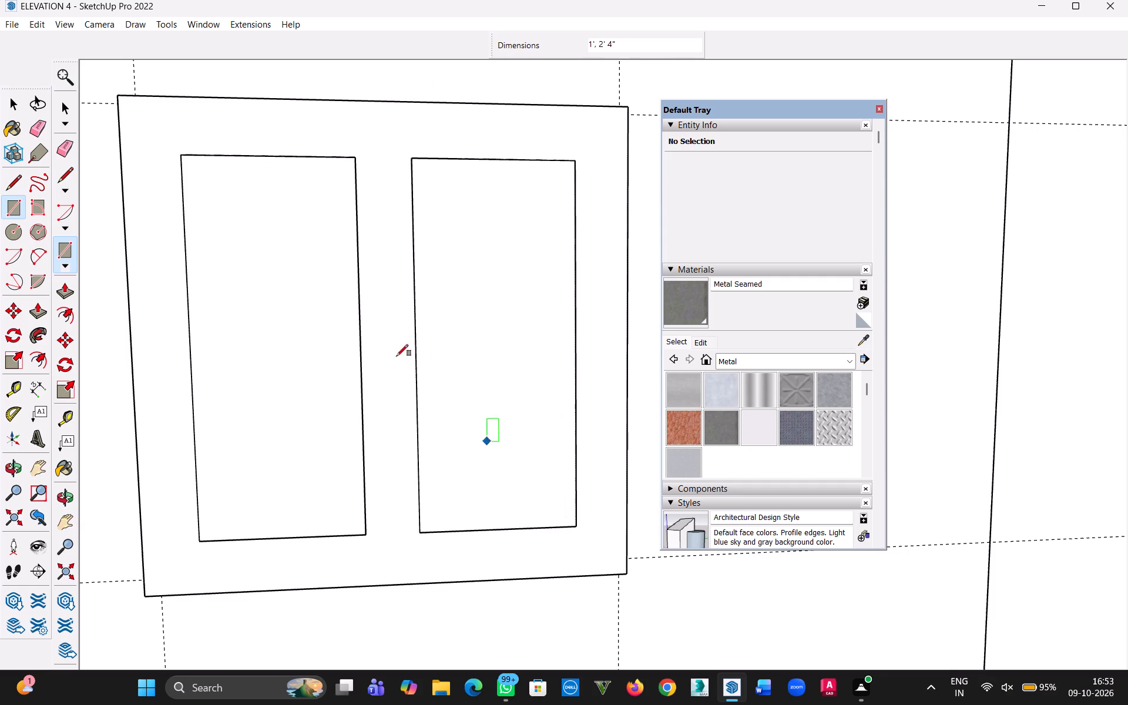
pyautogui.click(22, 105)
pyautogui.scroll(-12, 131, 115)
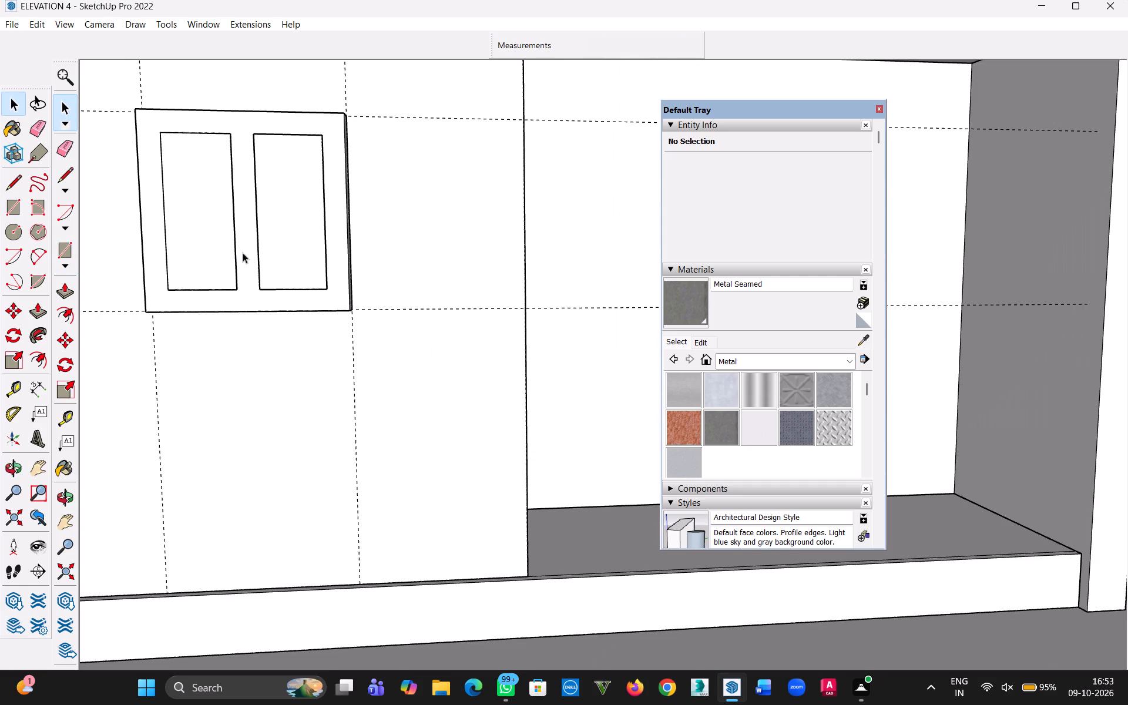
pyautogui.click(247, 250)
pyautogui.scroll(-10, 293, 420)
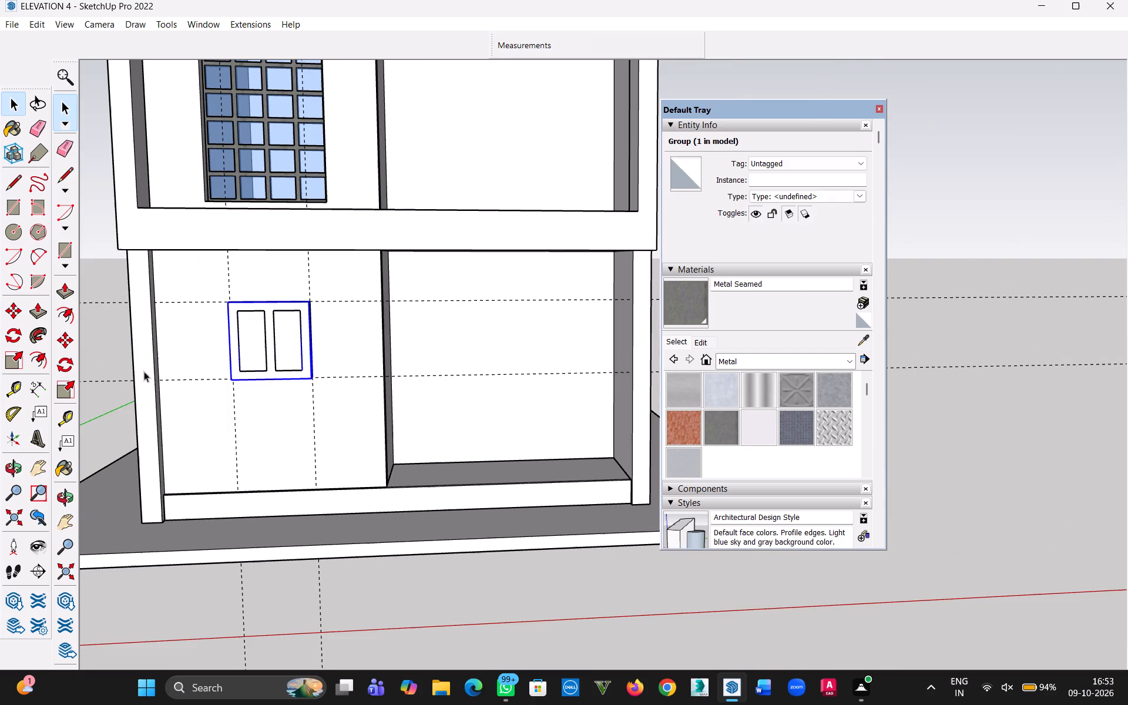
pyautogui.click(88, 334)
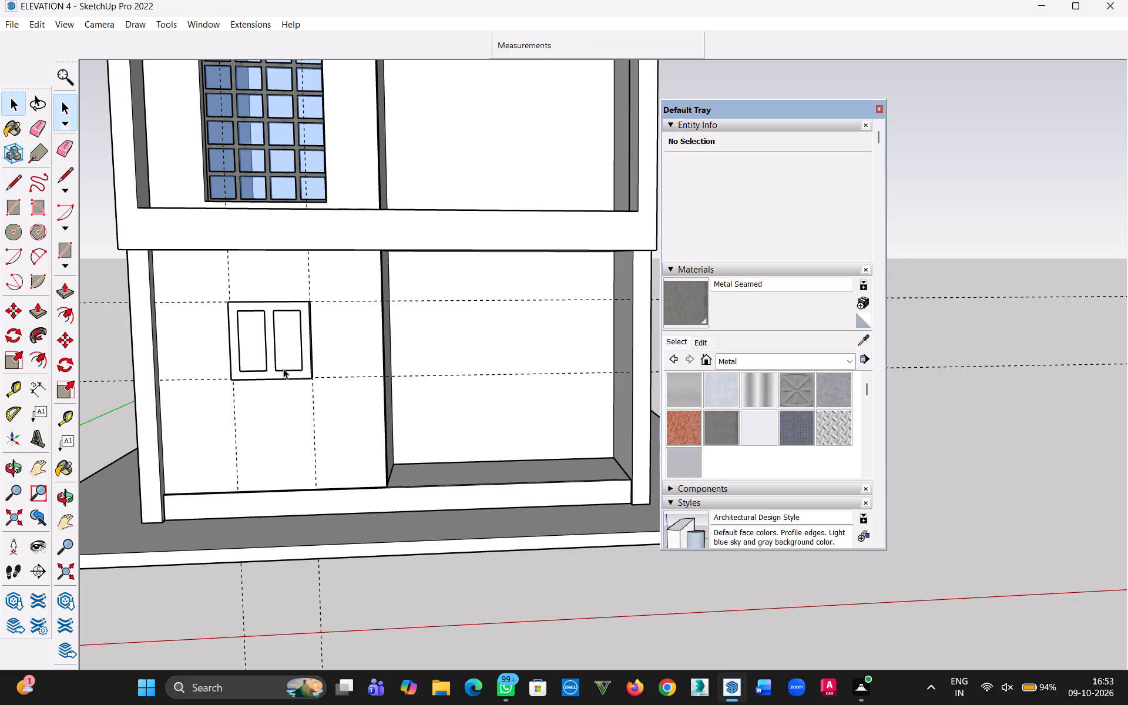
# Make each of the two window pane faces, together with its bounding edges, into its own separate group.
pyautogui.press('h')
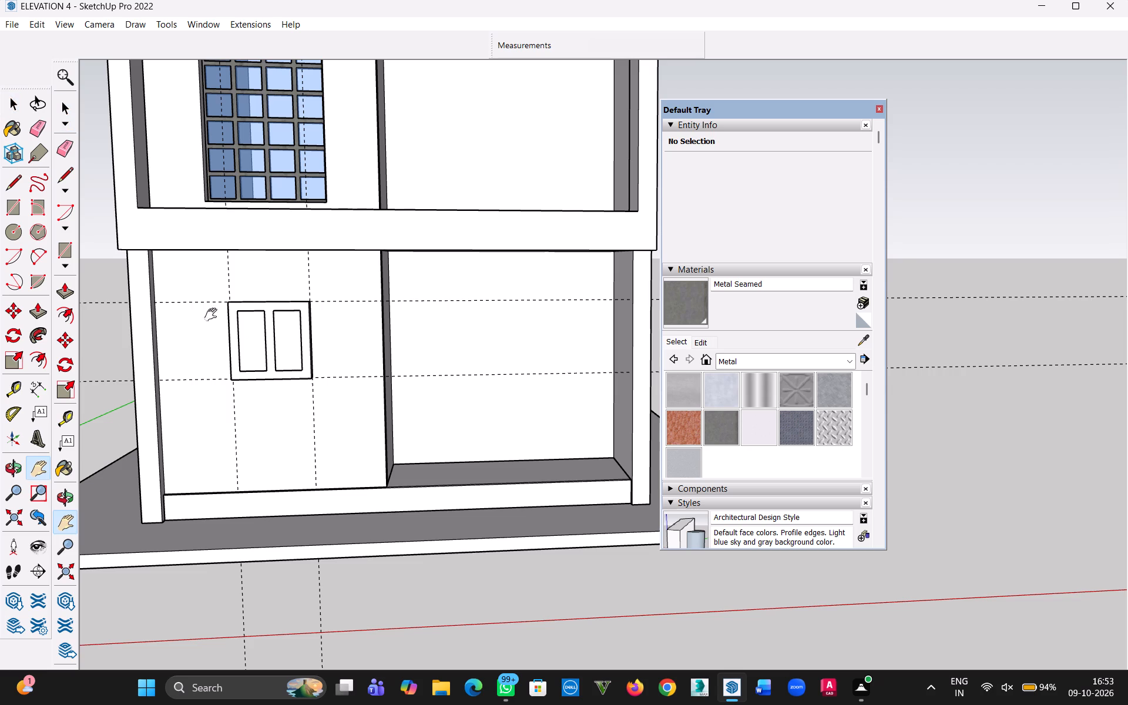
pyautogui.moveTo(210, 310); pyautogui.dragTo(338, 338)
pyautogui.moveTo(343, 343); pyautogui.dragTo(318, 431, button='middle')
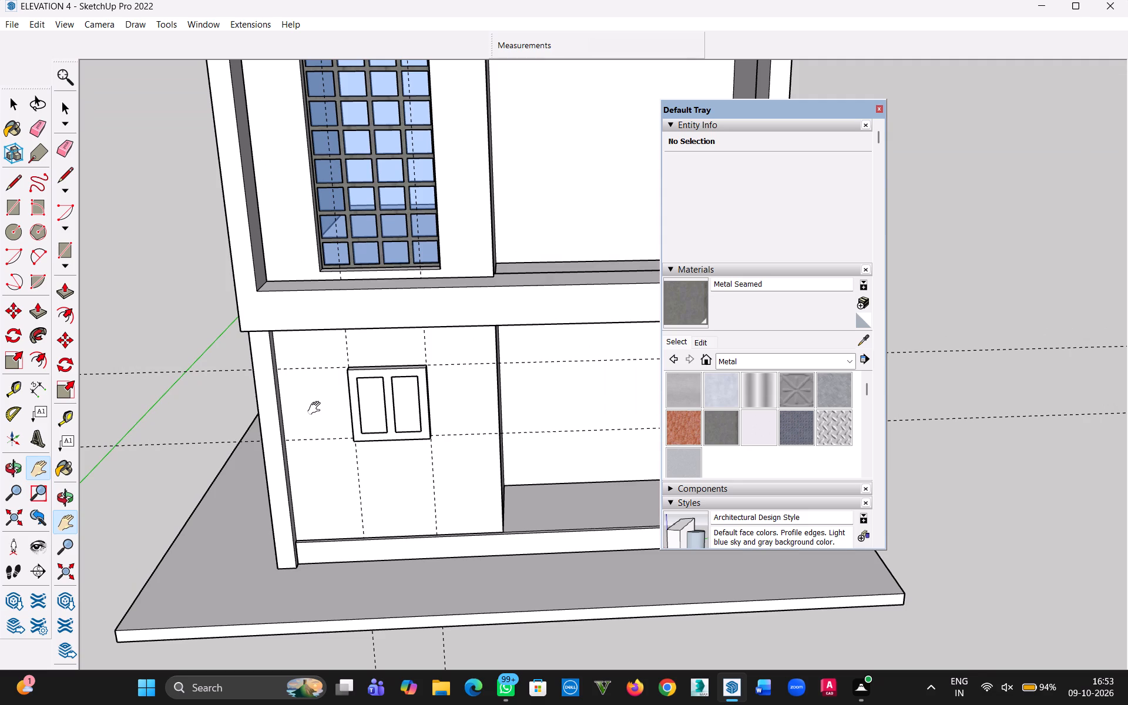
pyautogui.scroll(8, 359, 420)
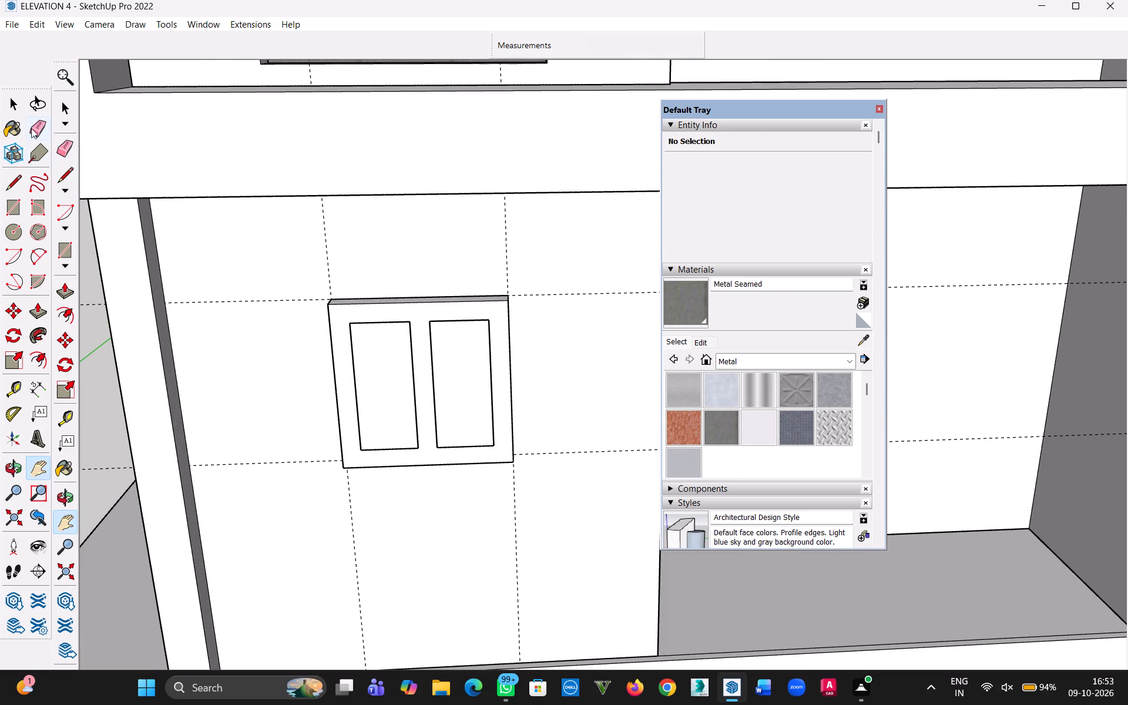
pyautogui.click(18, 112)
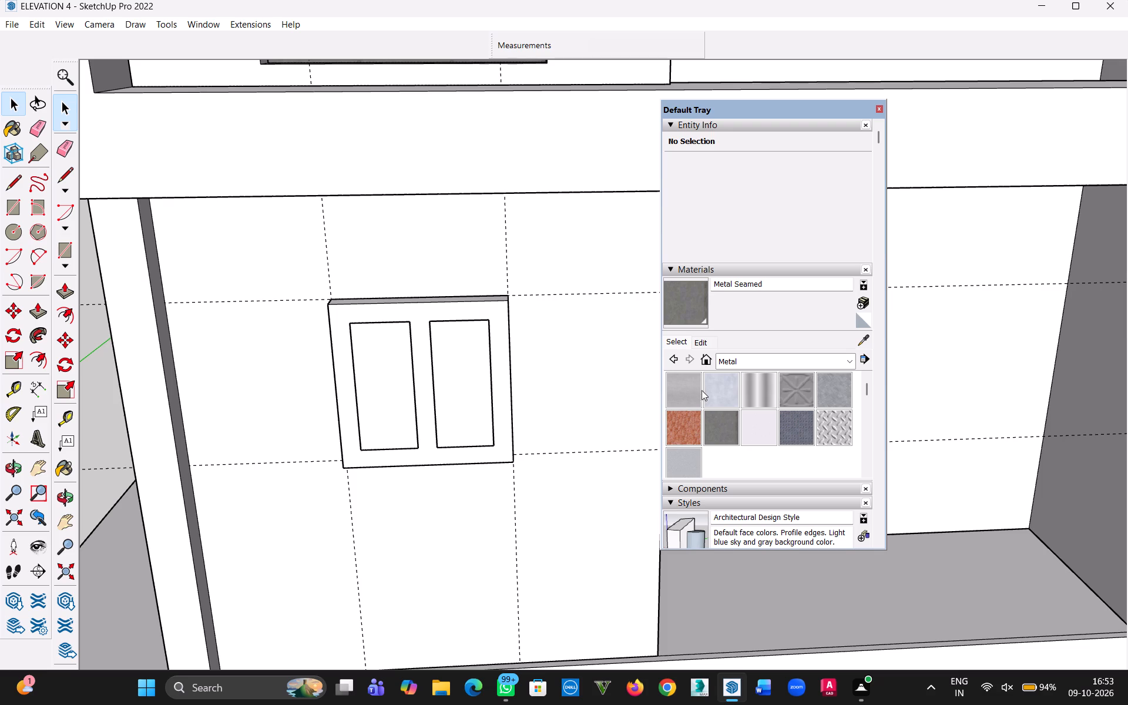
pyautogui.moveTo(726, 404); pyautogui.dragTo(691, 505, button='middle')
pyautogui.moveTo(472, 400); pyautogui.dragTo(452, 462, button='middle')
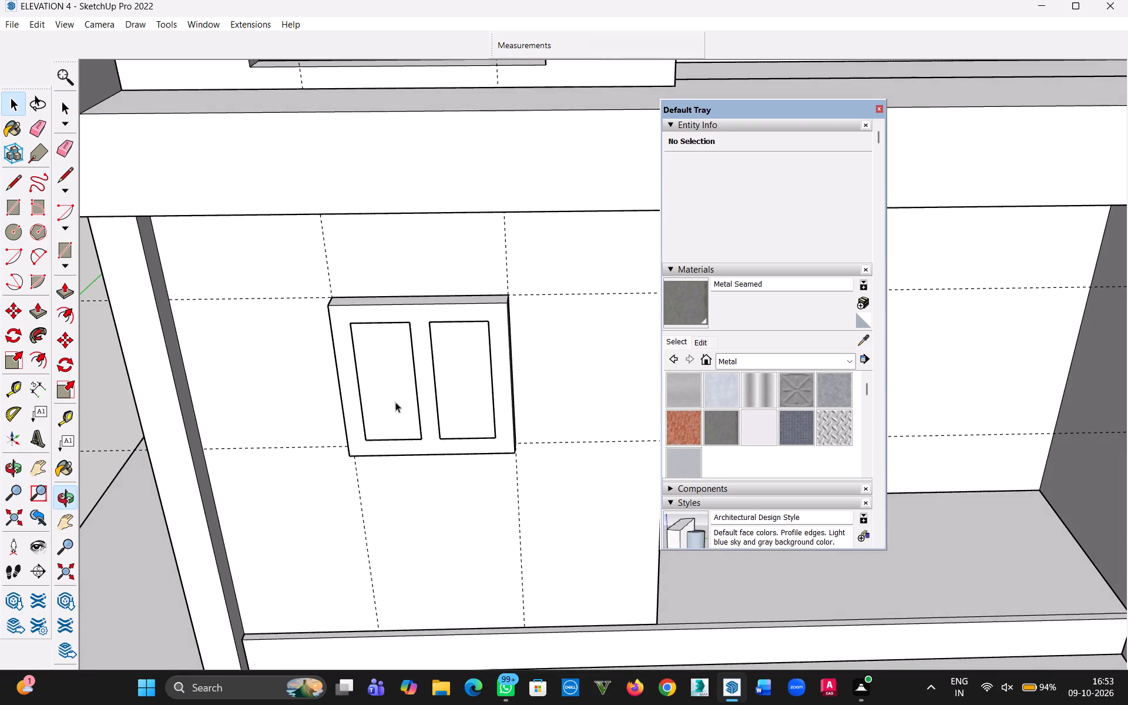
pyautogui.scroll(4, 381, 388)
pyautogui.click(381, 388)
pyautogui.click(484, 376)
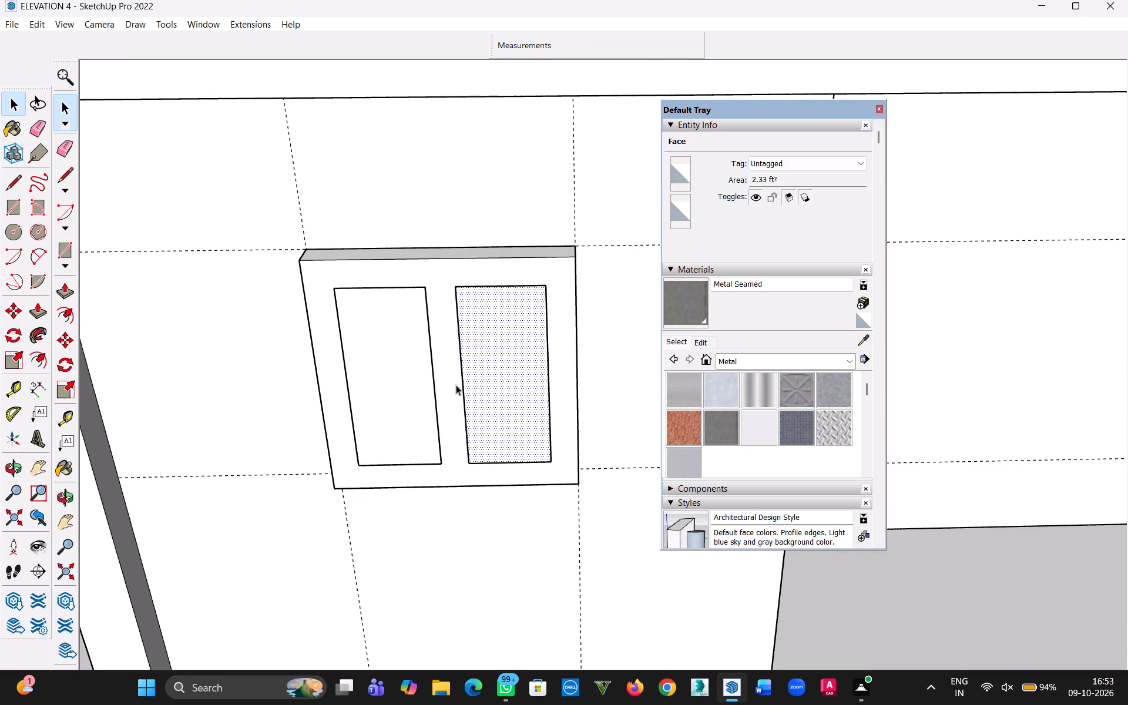
pyautogui.tripleClick(405, 381)
pyautogui.tripleClick(502, 365)
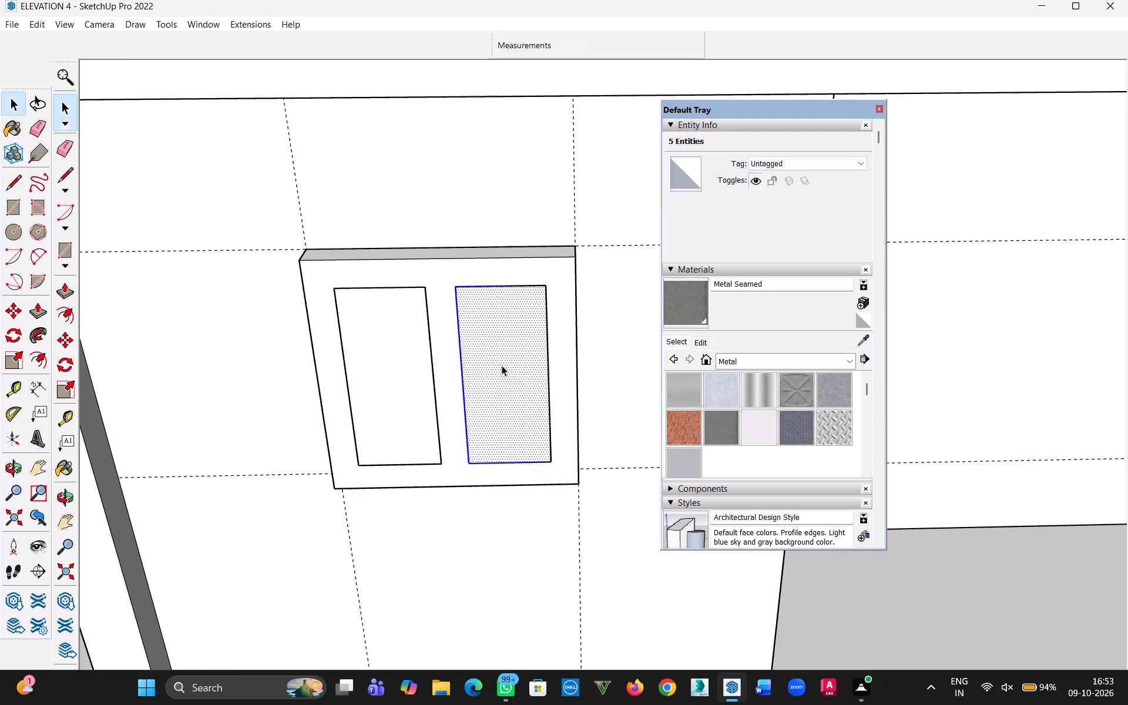
pyautogui.rightClick(502, 365)
pyautogui.click(573, 488)
pyautogui.tripleClick(411, 399)
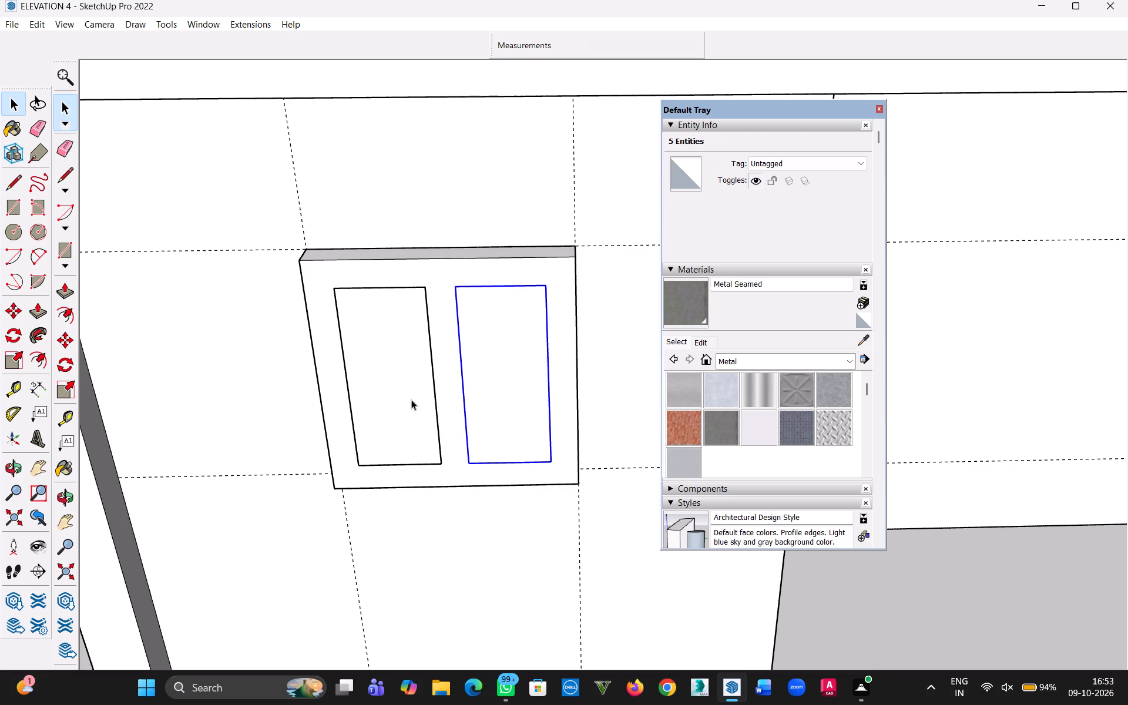
pyautogui.rightClick(411, 399)
pyautogui.click(491, 525)
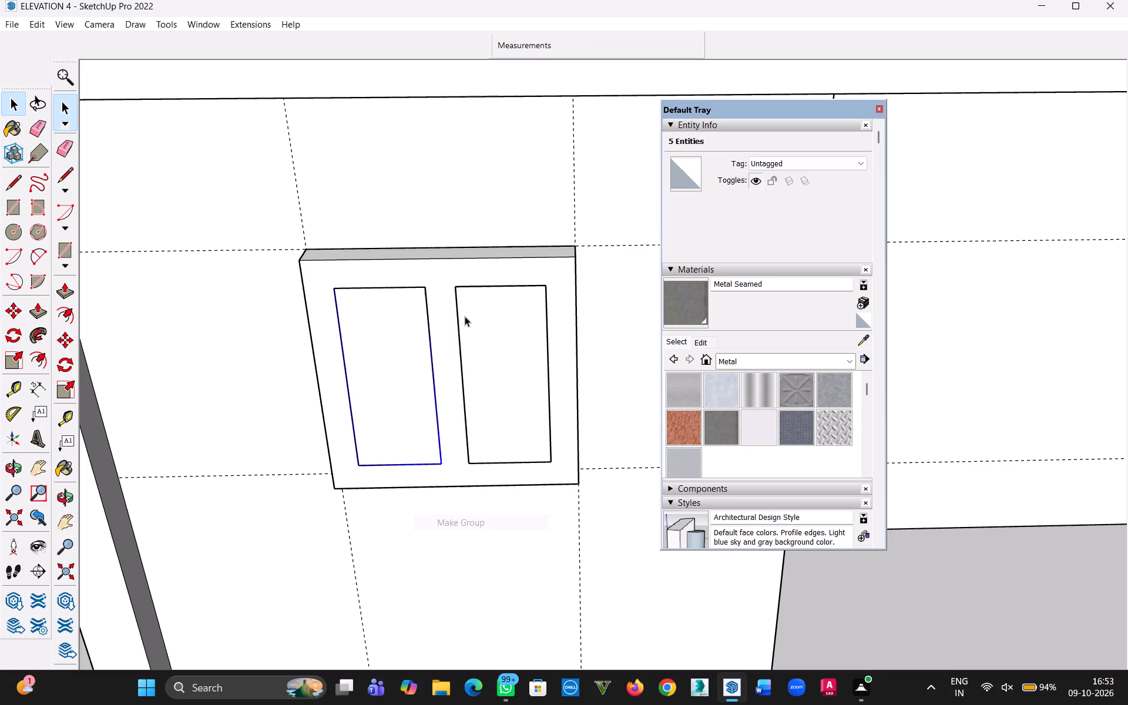
# Paint both pane groups with Translucent Glass Blue from the Glass and Mirrors materials.
pyautogui.click(444, 274)
pyautogui.click(521, 318)
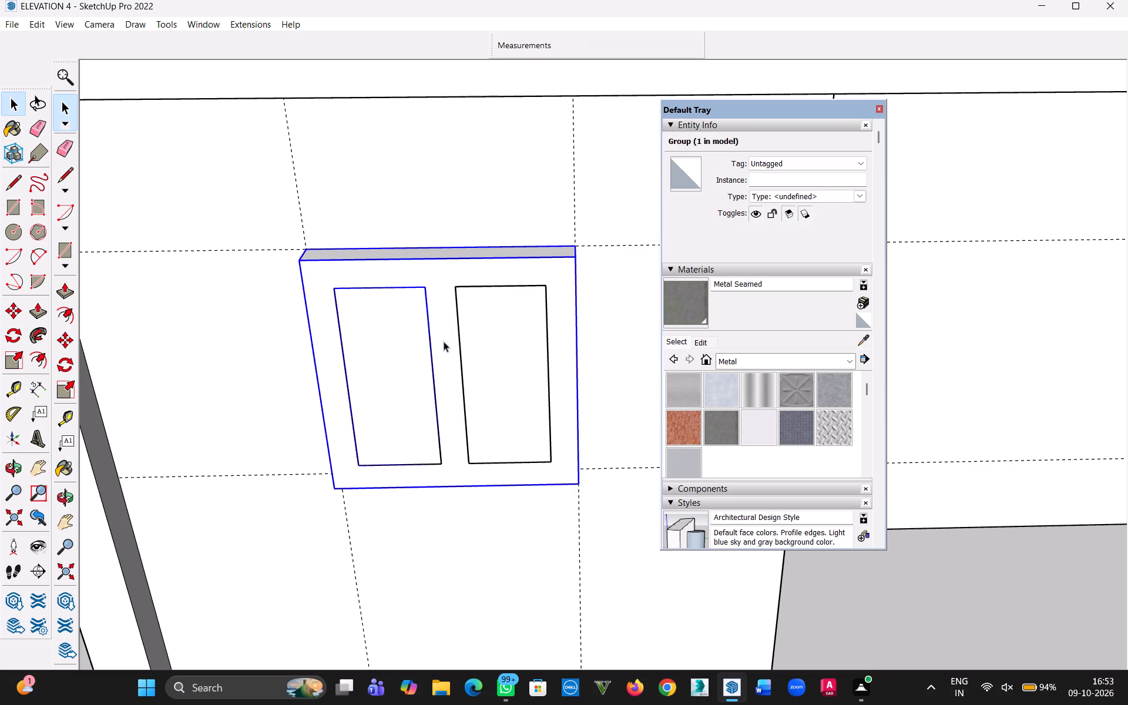
pyautogui.click(801, 362)
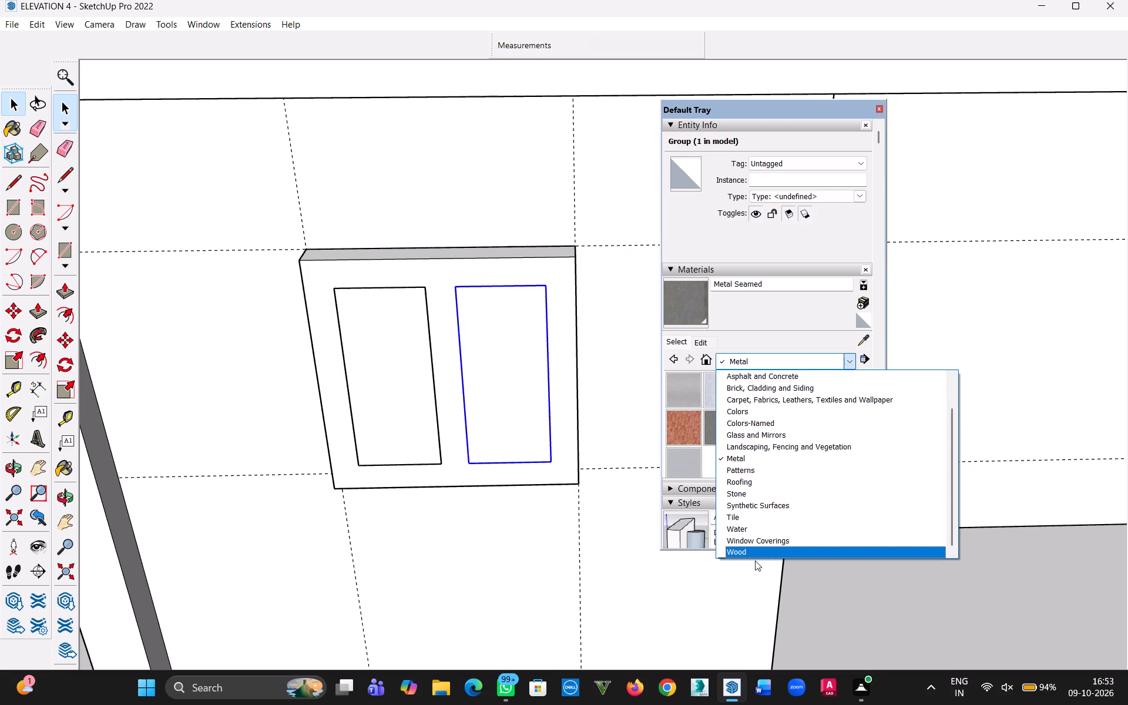
pyautogui.click(758, 435)
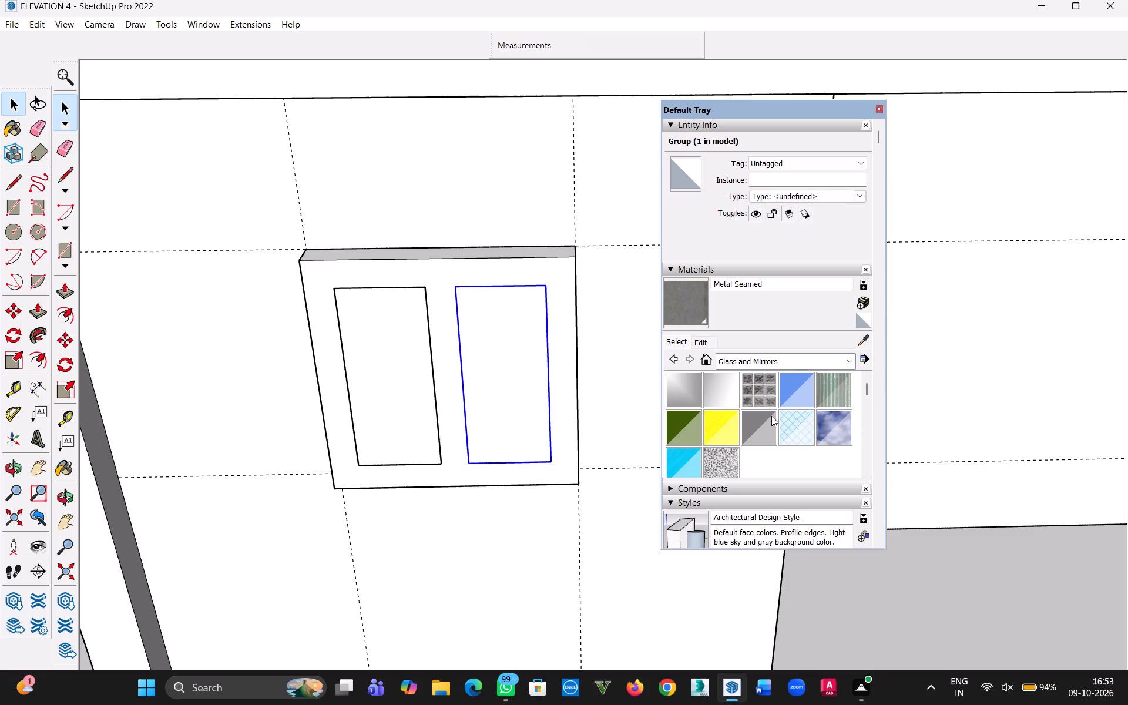
pyautogui.click(800, 385)
pyautogui.click(523, 381)
pyautogui.click(391, 376)
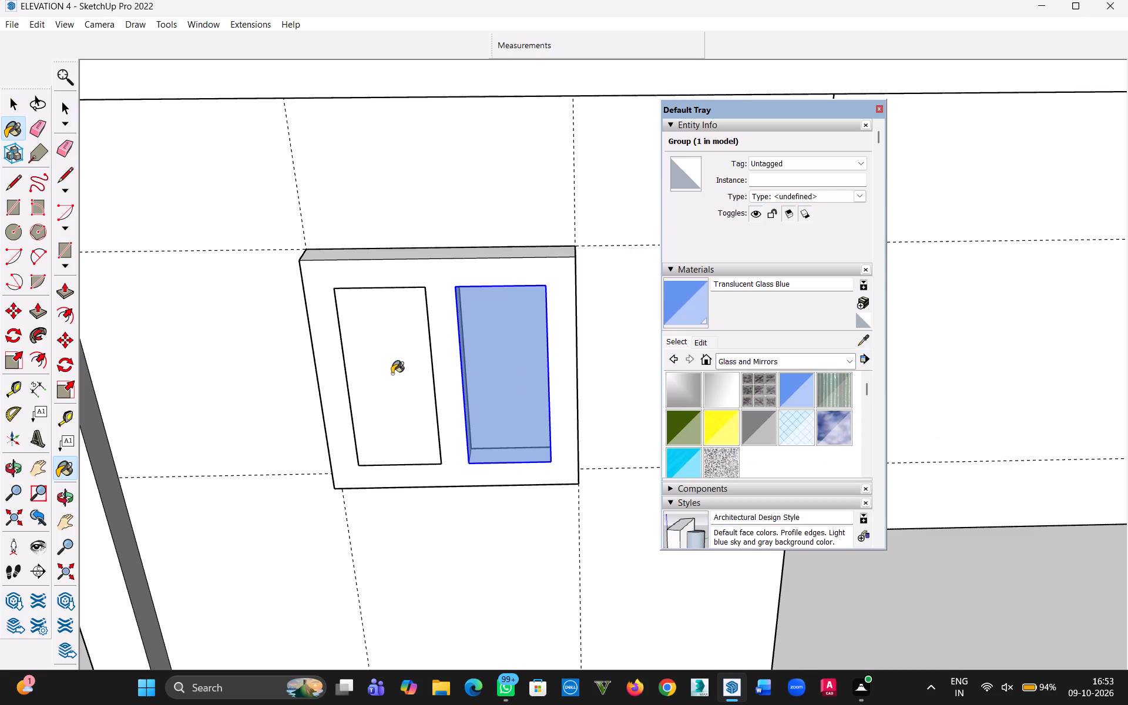
pyautogui.click(11, 110)
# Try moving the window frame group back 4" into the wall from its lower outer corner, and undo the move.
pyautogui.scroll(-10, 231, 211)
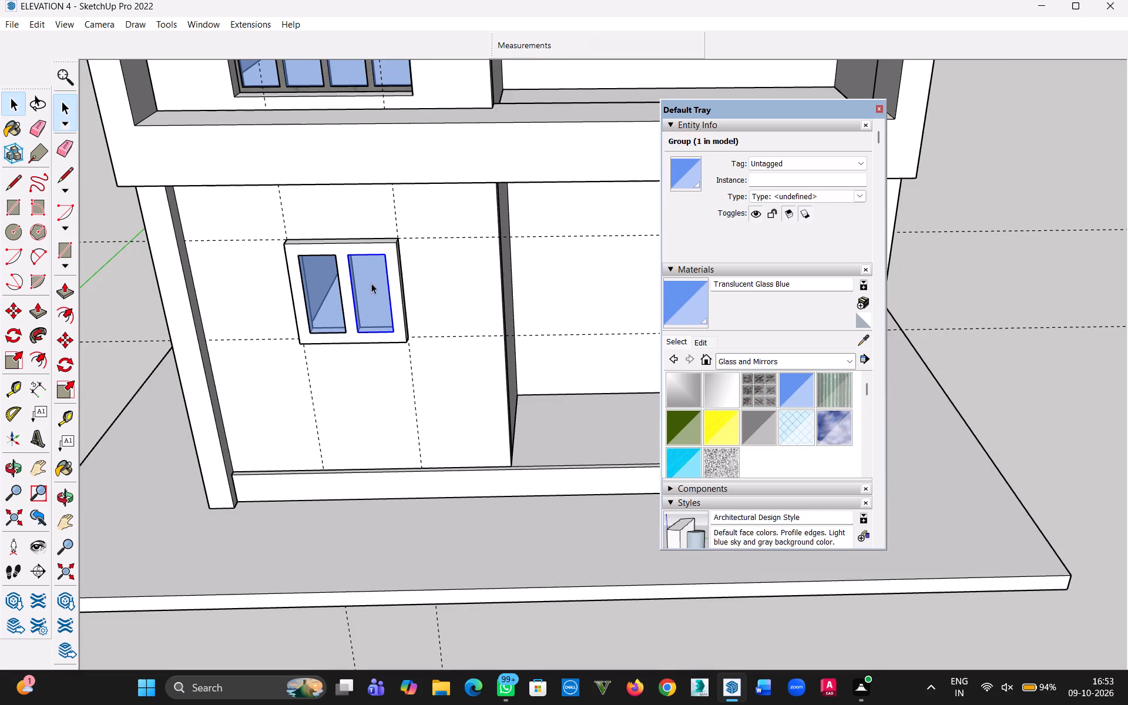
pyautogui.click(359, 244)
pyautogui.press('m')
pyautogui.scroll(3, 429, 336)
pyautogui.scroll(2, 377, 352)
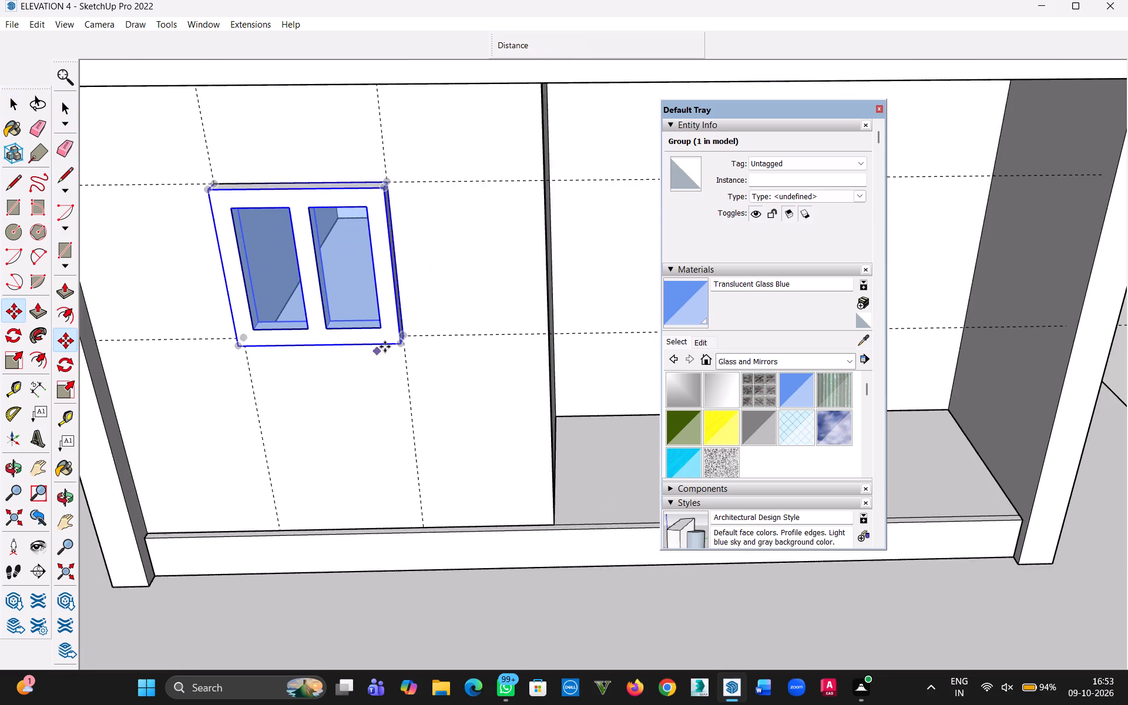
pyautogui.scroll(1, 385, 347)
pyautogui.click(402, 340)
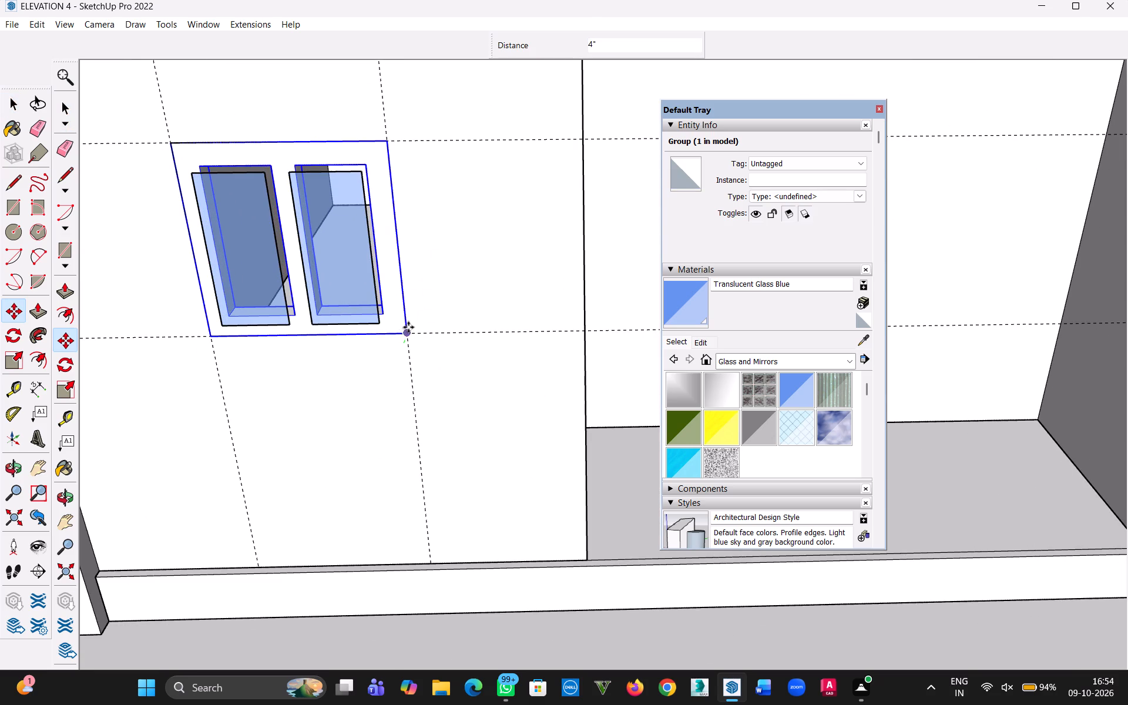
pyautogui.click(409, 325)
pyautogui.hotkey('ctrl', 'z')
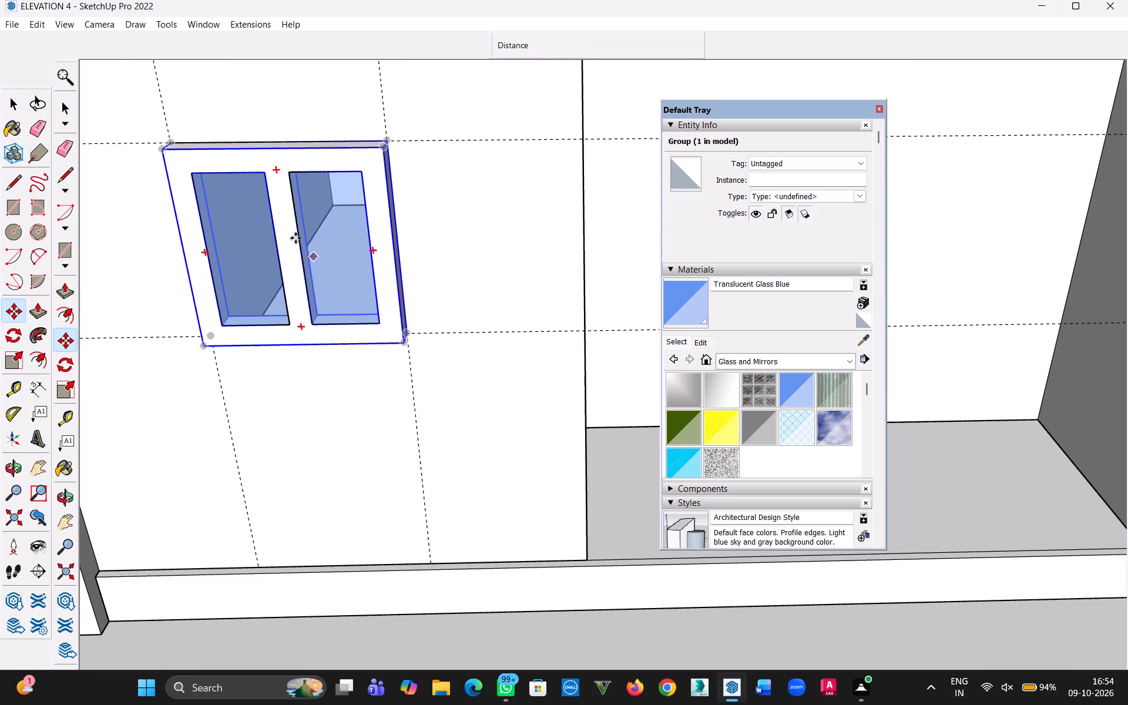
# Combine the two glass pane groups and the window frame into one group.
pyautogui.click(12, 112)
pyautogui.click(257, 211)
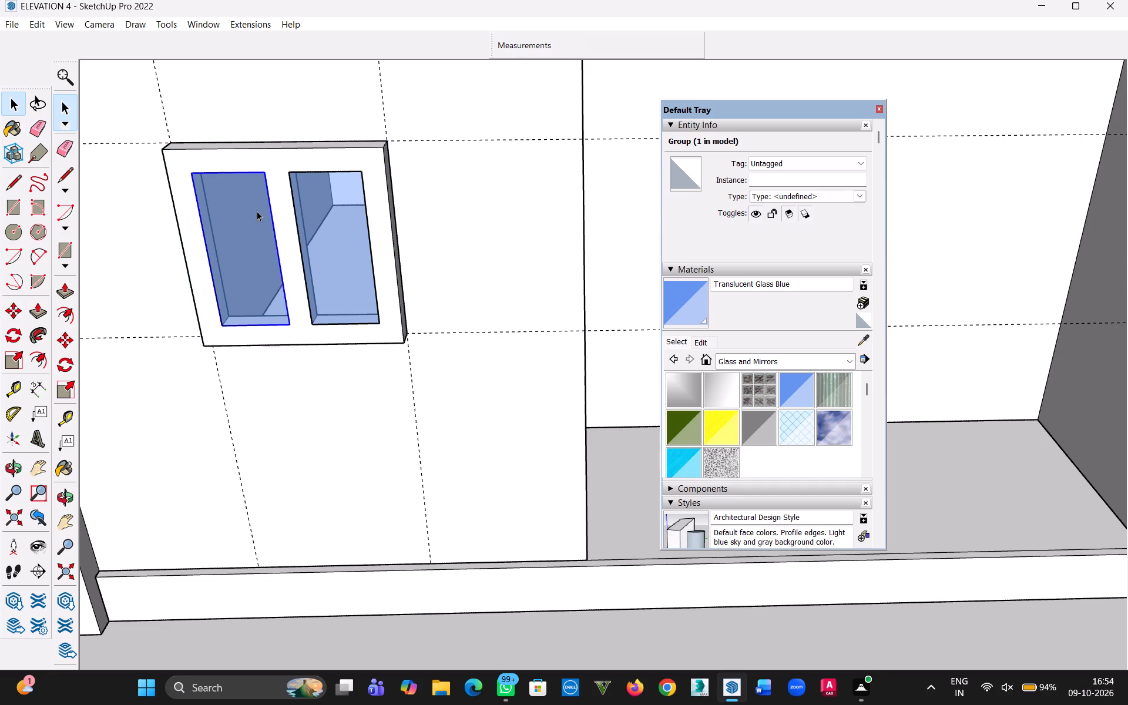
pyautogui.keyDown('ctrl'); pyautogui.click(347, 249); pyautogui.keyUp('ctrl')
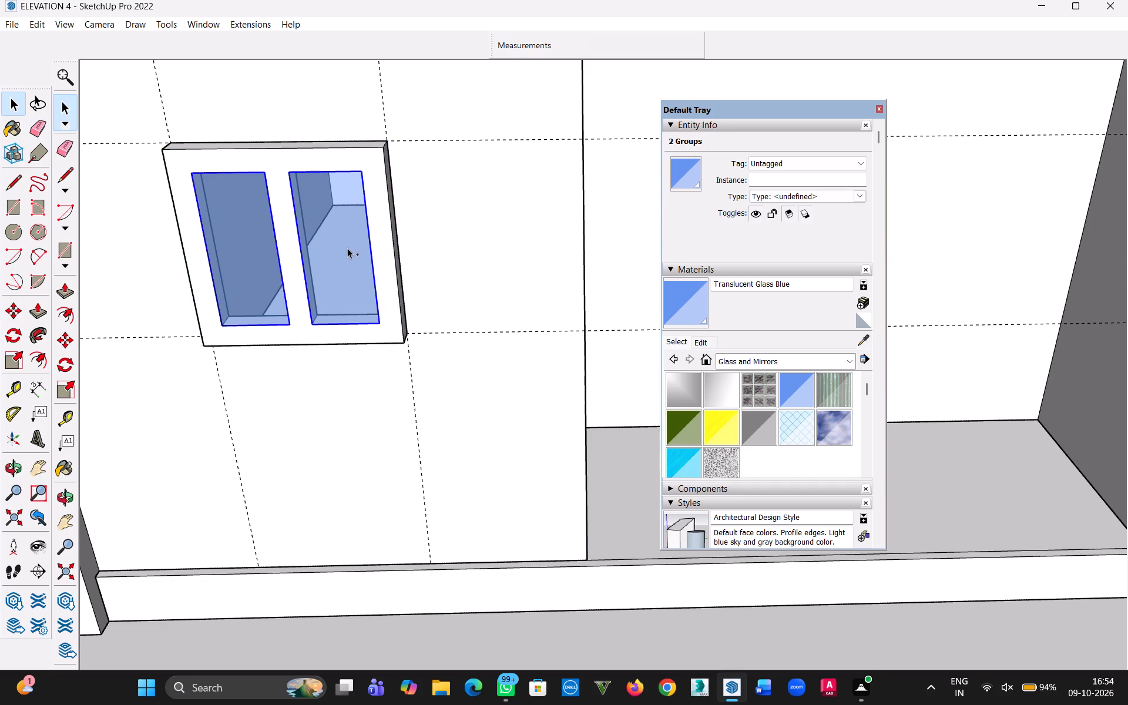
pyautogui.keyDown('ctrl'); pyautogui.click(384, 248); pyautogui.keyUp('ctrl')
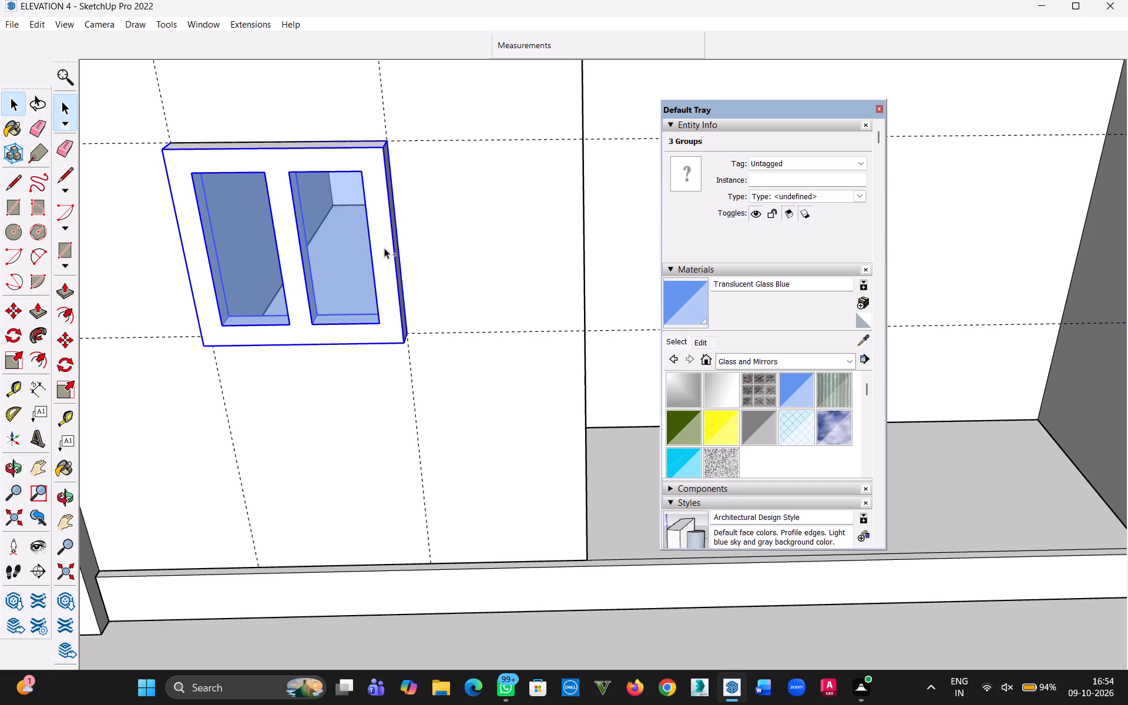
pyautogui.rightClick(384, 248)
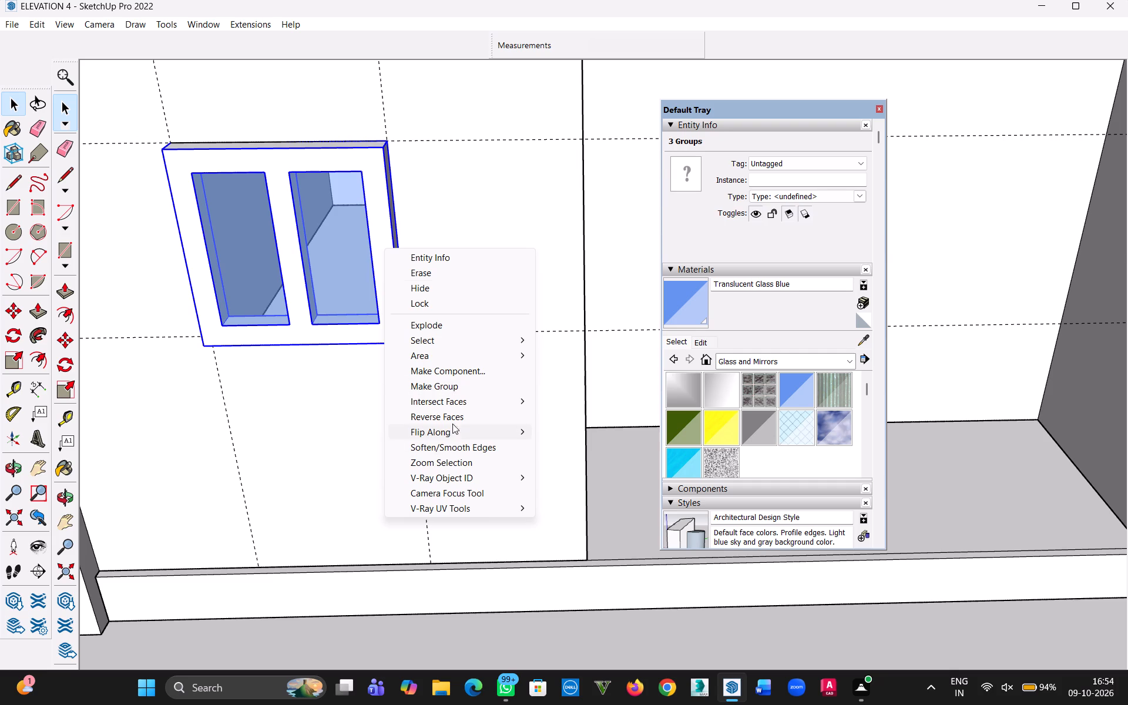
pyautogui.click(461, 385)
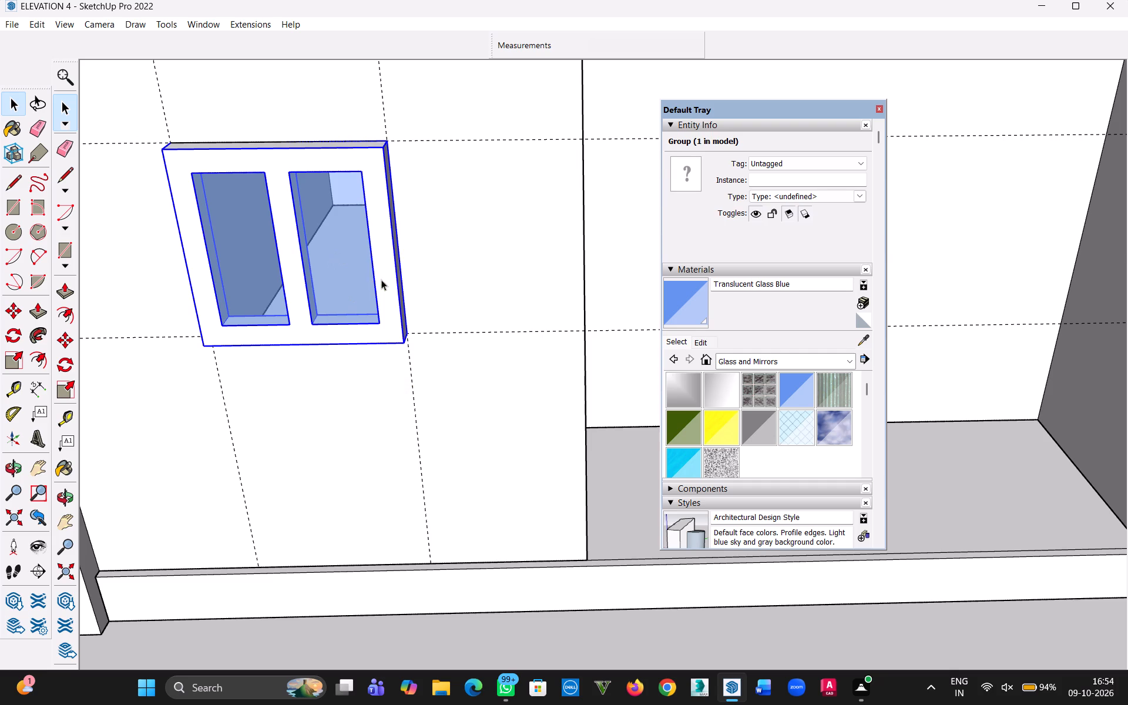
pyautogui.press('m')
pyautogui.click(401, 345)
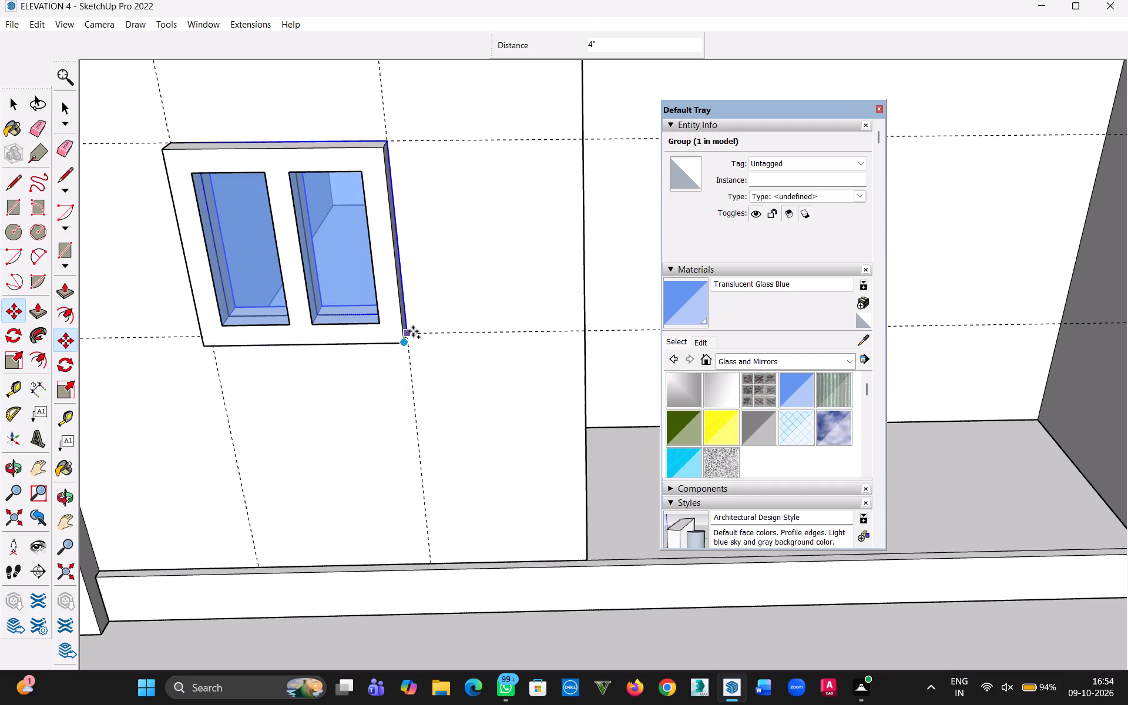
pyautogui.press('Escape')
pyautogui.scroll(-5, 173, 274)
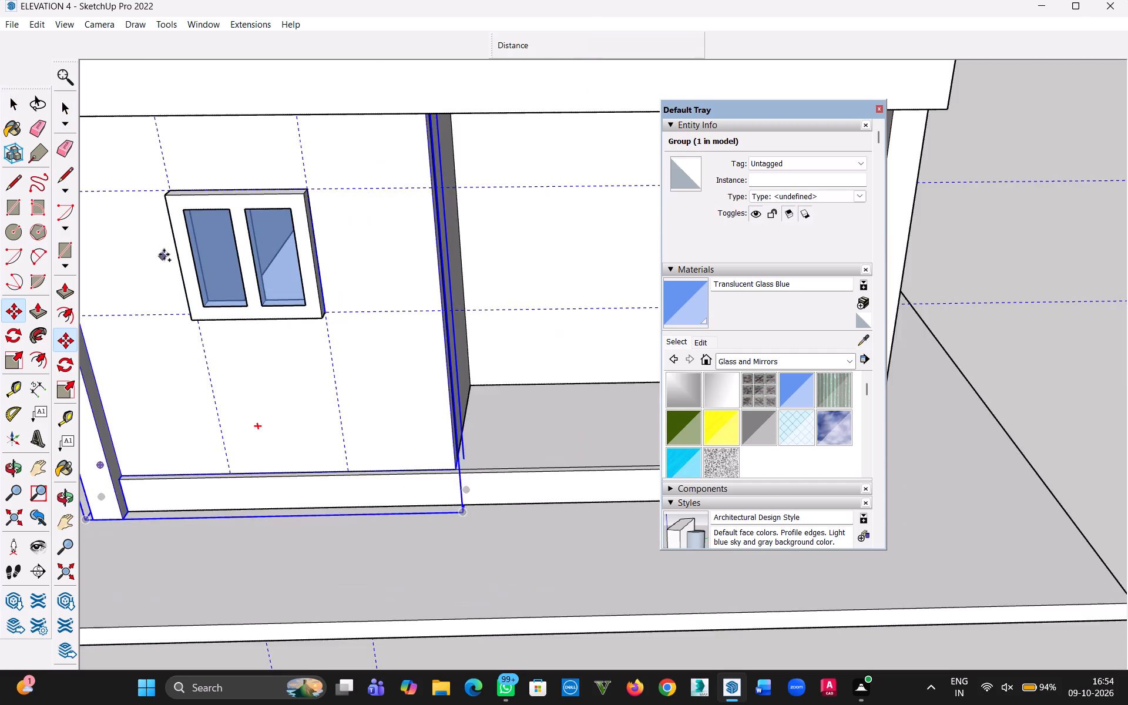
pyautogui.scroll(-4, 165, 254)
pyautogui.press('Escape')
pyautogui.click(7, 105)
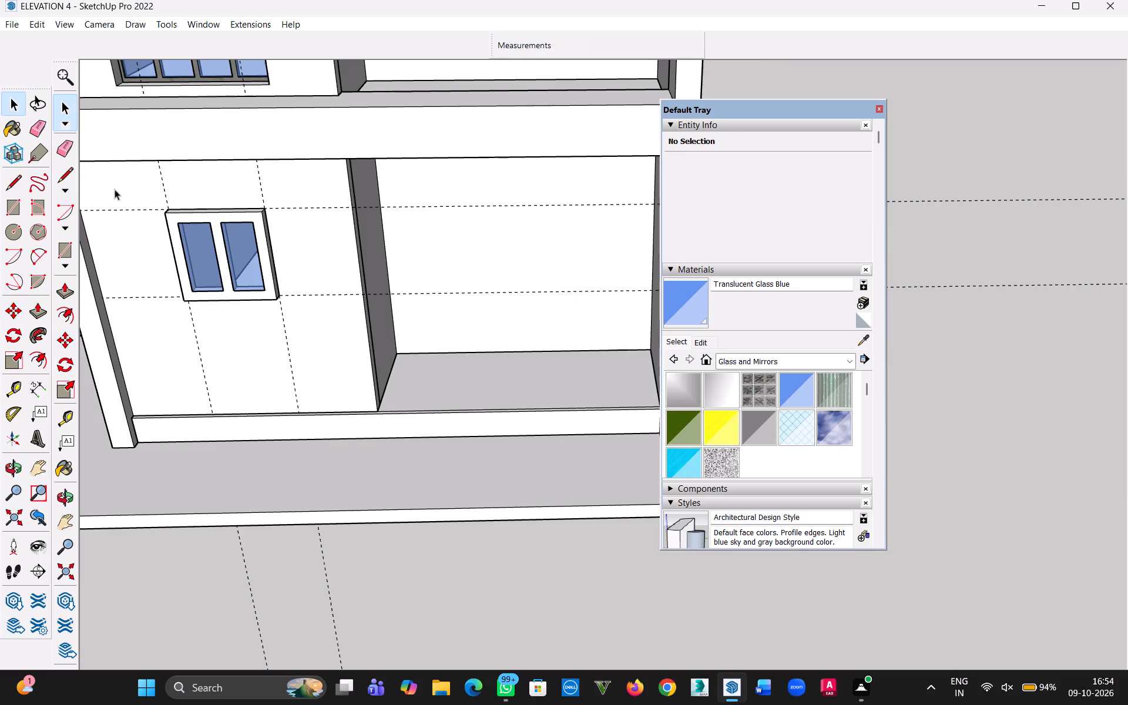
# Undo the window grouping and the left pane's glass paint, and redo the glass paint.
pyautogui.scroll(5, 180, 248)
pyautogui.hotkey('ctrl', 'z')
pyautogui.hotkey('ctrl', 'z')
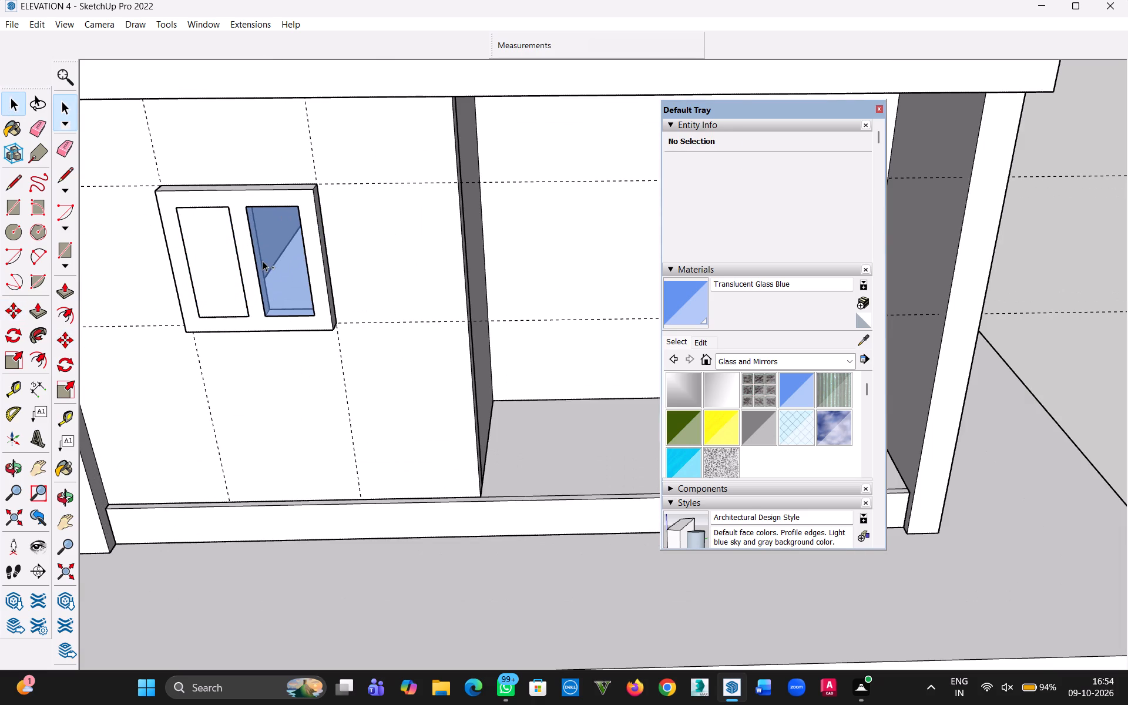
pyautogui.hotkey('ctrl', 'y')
# Group the two glass panes and the window frame together as one window group.
pyautogui.scroll(-12, 253, 281)
pyautogui.moveTo(251, 293); pyautogui.dragTo(286, 288, button='middle')
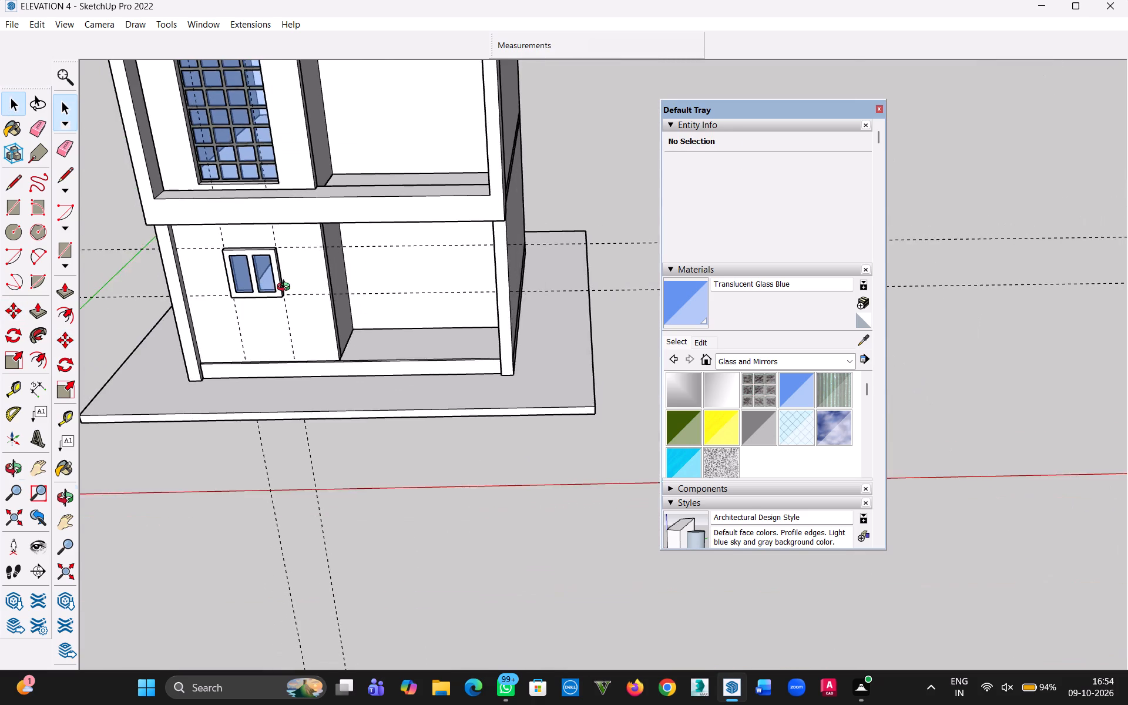
pyautogui.moveTo(286, 288); pyautogui.dragTo(639, 237, button='middle')
pyautogui.click(12, 100)
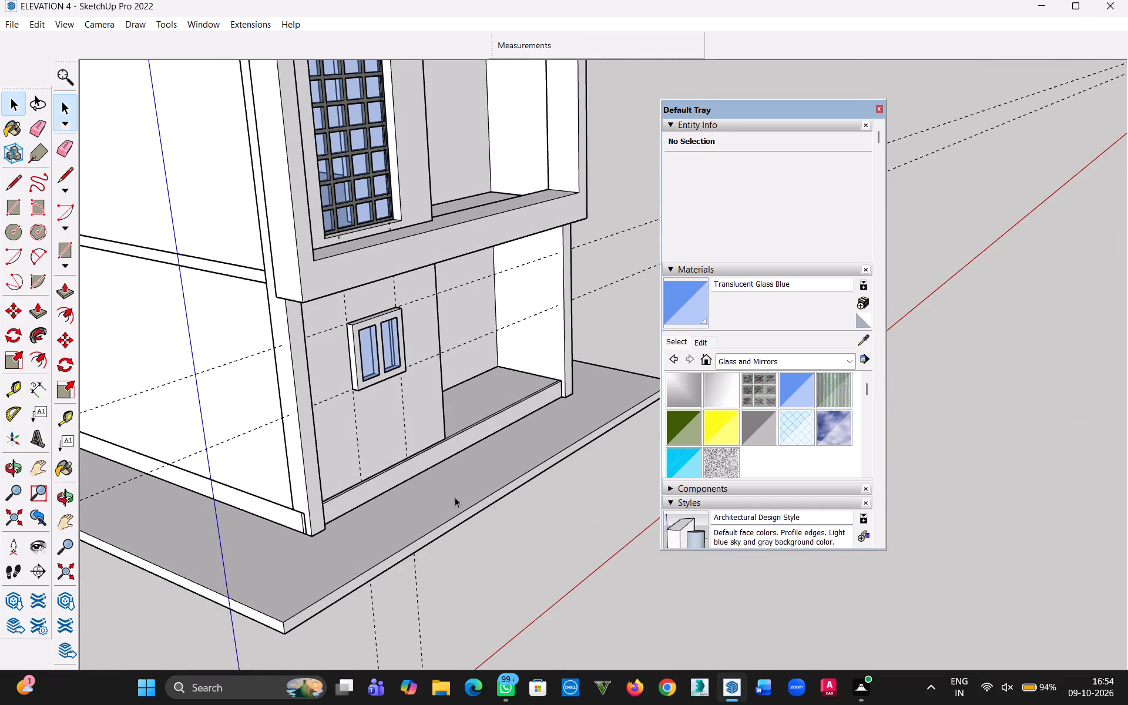
pyautogui.tripleClick(529, 531)
pyautogui.tripleClick(531, 532)
pyautogui.moveTo(372, 382); pyautogui.dragTo(368, 385, button='middle')
pyautogui.moveTo(368, 385); pyautogui.dragTo(242, 388, button='middle')
pyautogui.scroll(15, 351, 298)
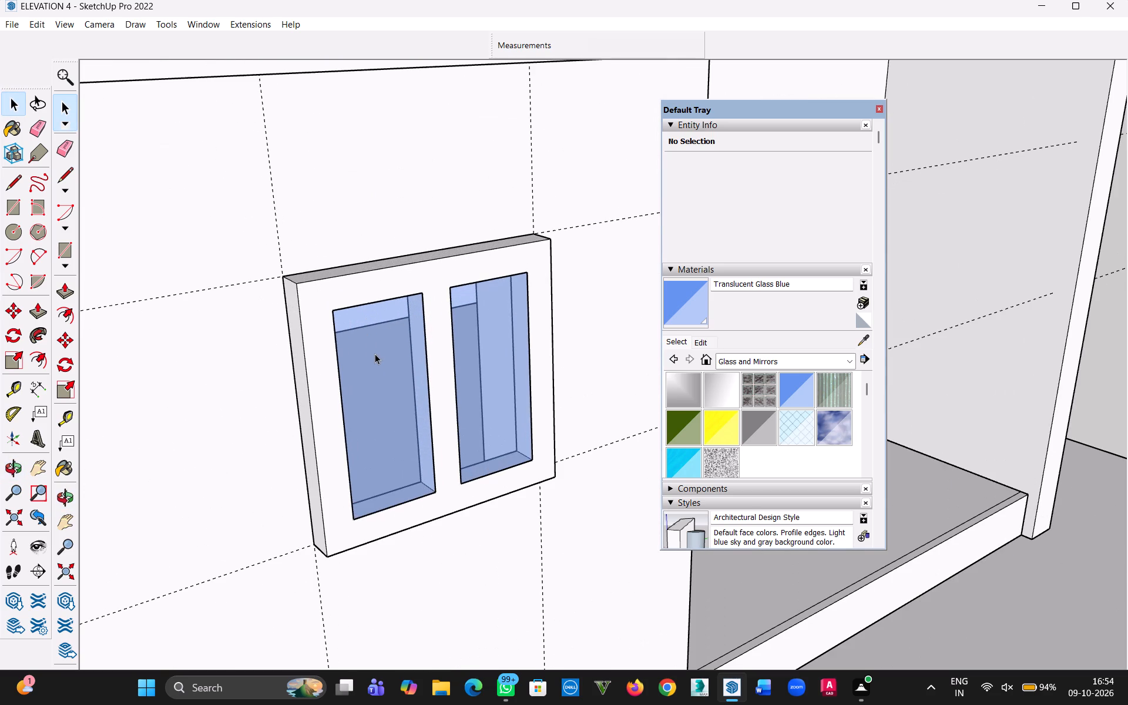
pyautogui.click(377, 358)
pyautogui.keyDown('ctrl'); pyautogui.click(472, 378); pyautogui.keyUp('ctrl')
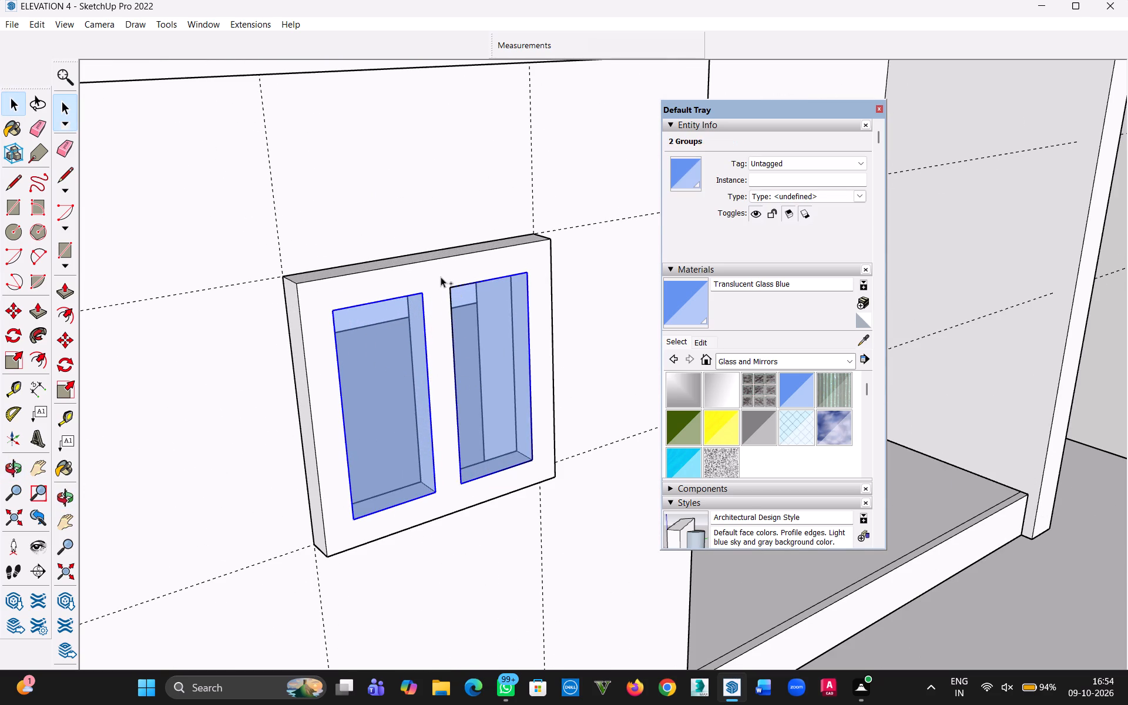
pyautogui.keyDown('ctrl'); pyautogui.click(441, 277); pyautogui.keyUp('ctrl')
pyautogui.rightClick(435, 277)
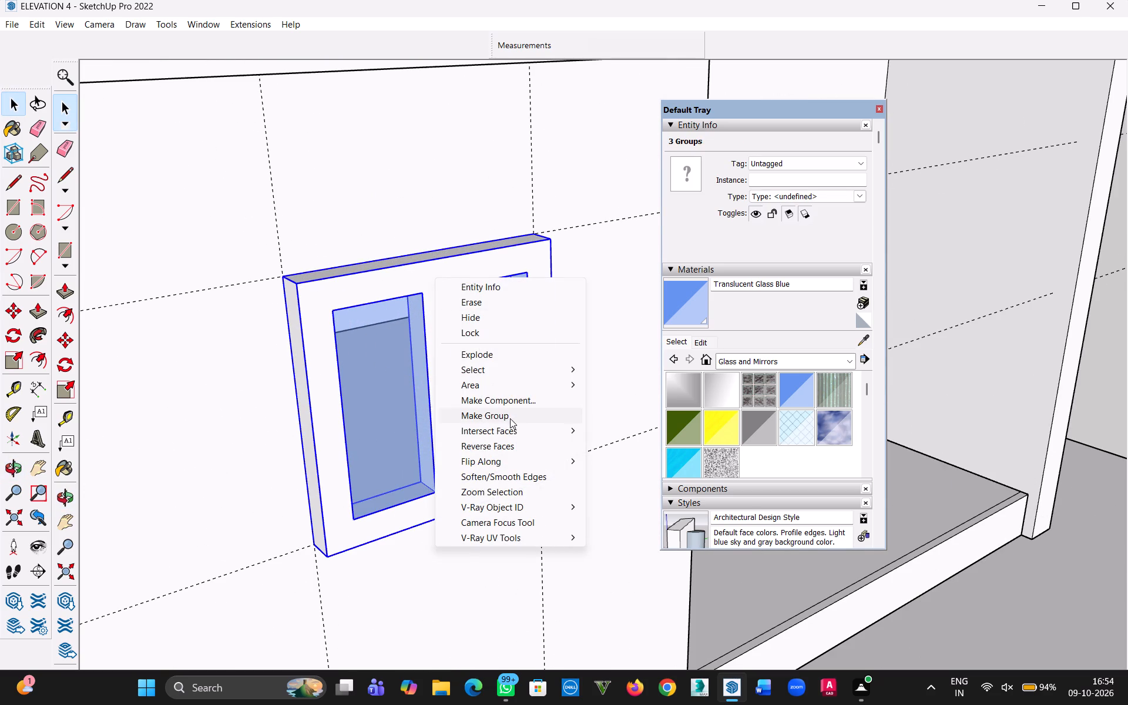
pyautogui.click(509, 417)
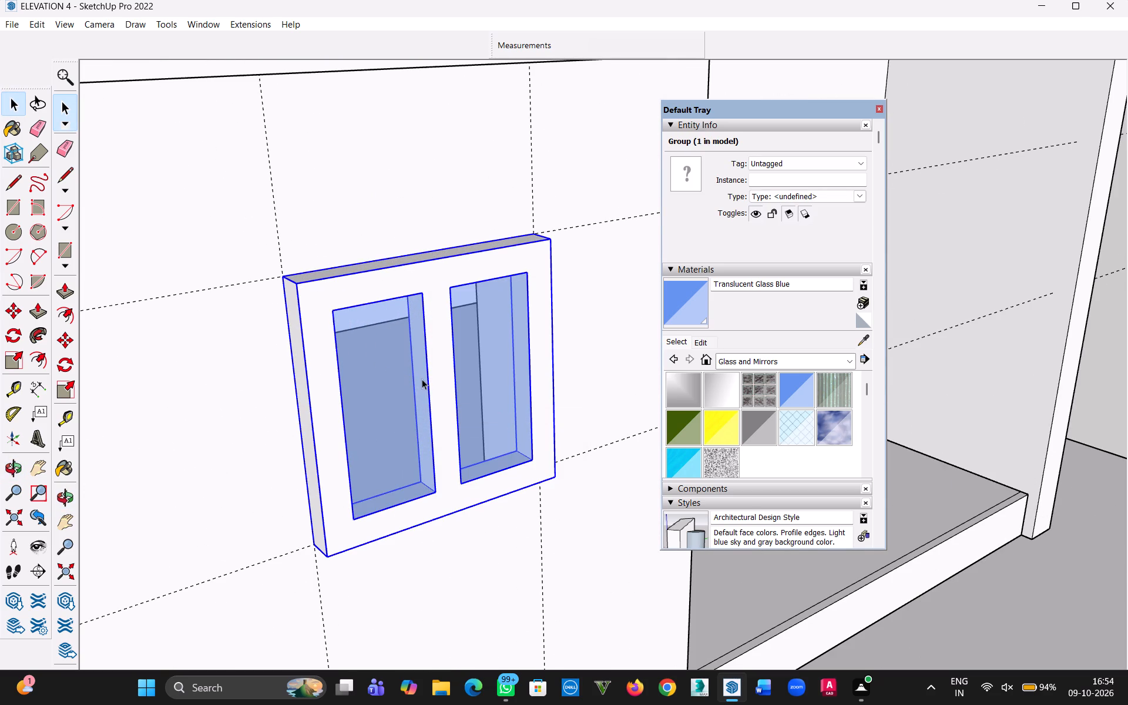
# Bring up the available commands for the combined window group.
pyautogui.rightClick(446, 384)
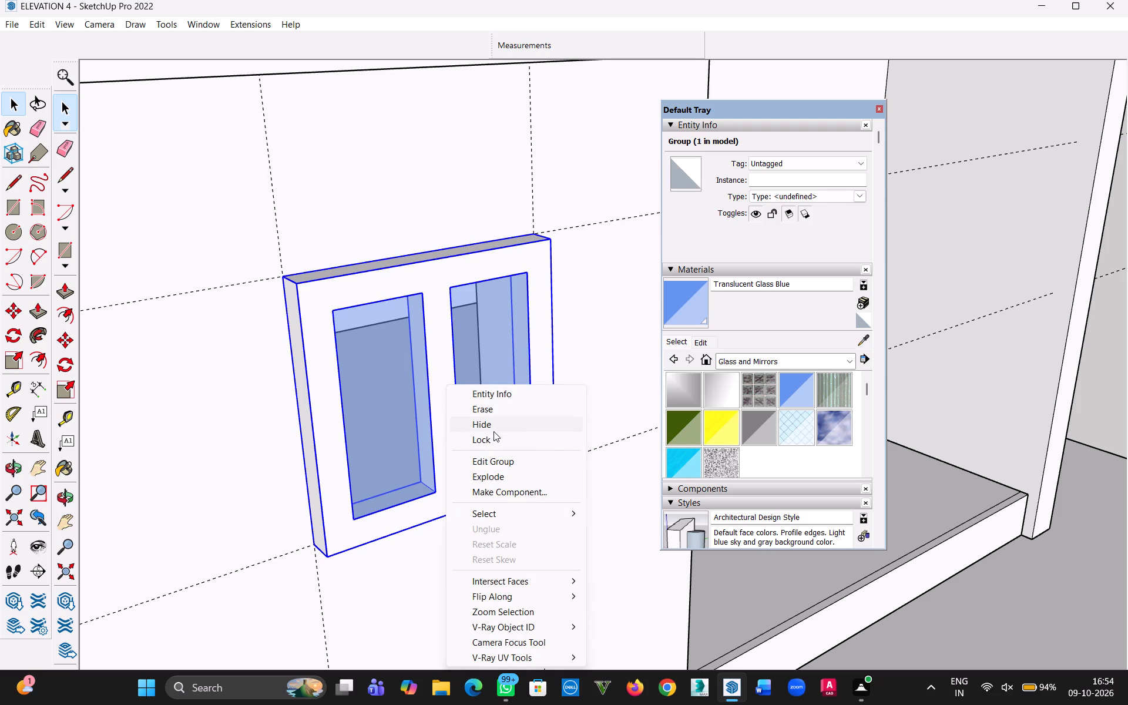
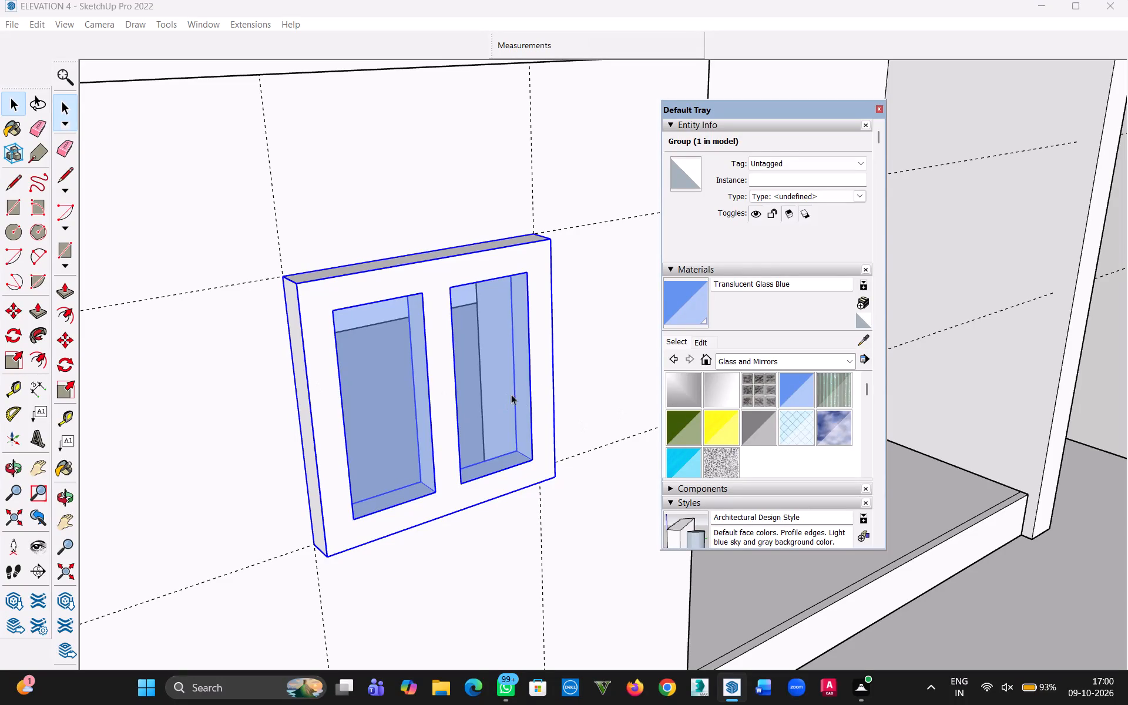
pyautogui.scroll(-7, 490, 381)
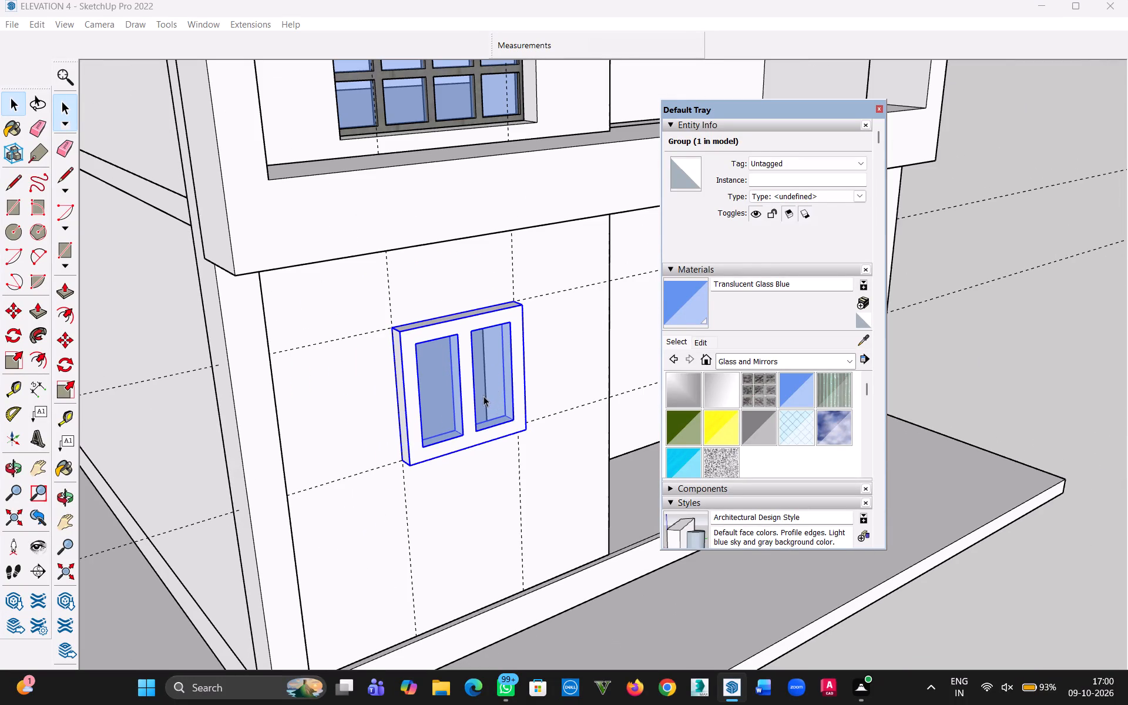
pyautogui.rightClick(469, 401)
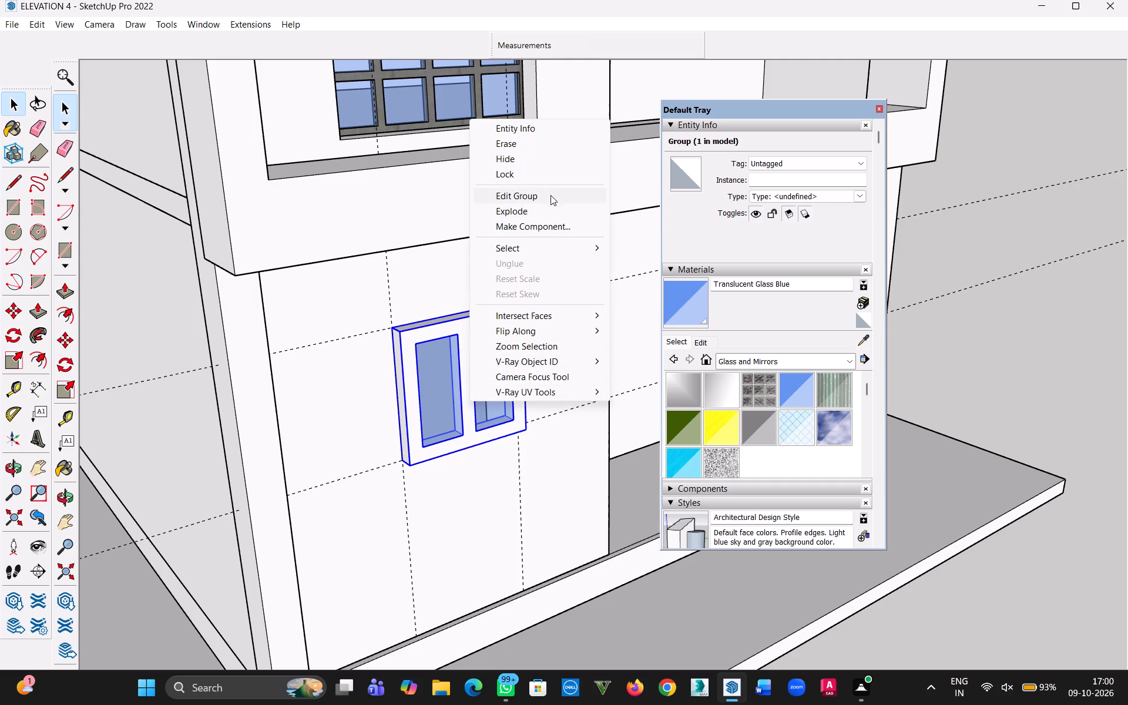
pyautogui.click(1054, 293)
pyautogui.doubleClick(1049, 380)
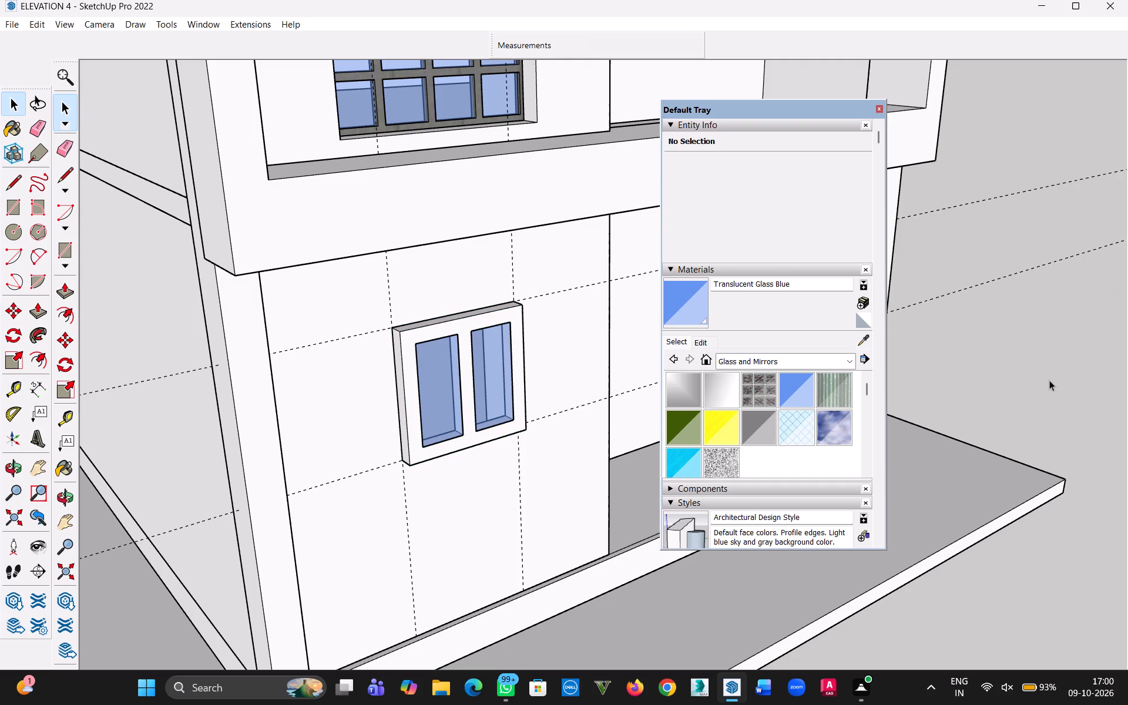
# Move the ground-floor window group back into its opening, snapping its front lower corner to the opening's corner, flush with the wall.
pyautogui.scroll(5, 504, 446)
pyautogui.click(461, 431)
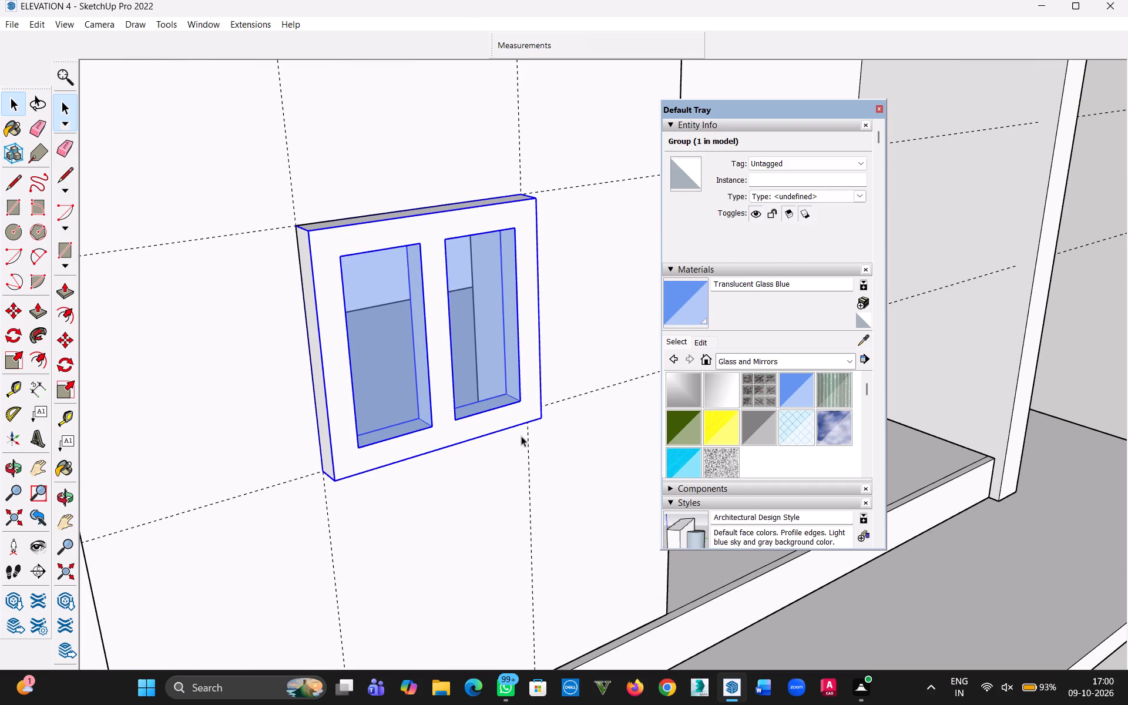
pyautogui.moveTo(537, 440); pyautogui.dragTo(415, 495, button='middle')
pyautogui.press('m')
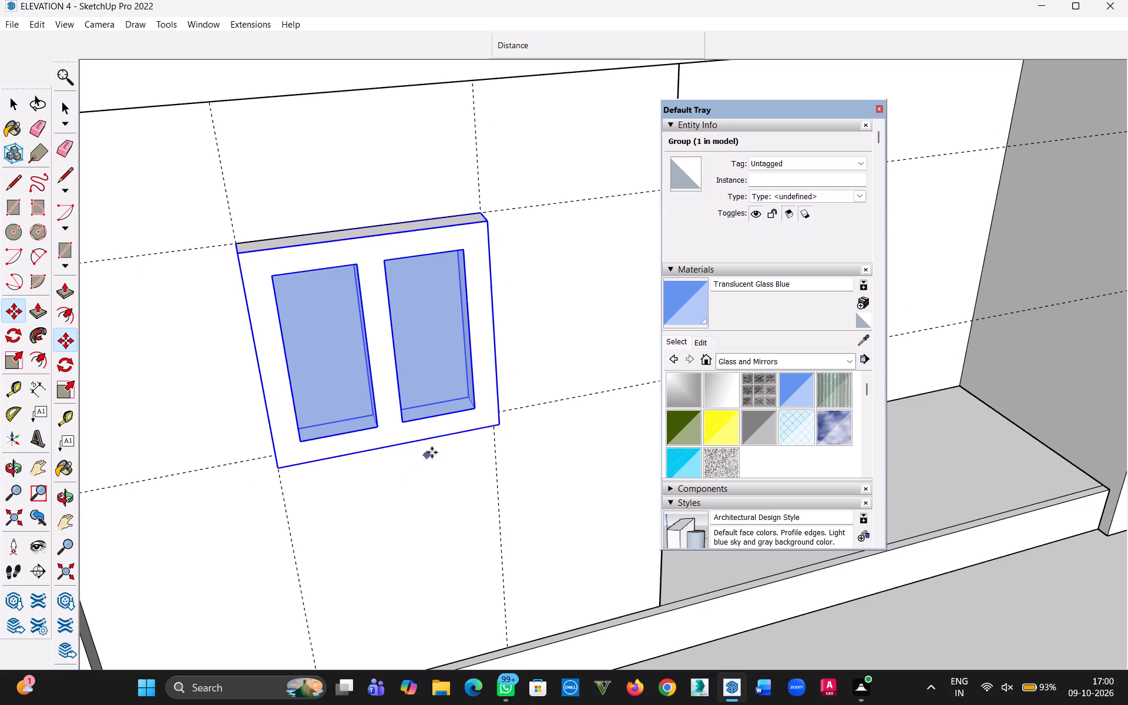
pyautogui.click(498, 424)
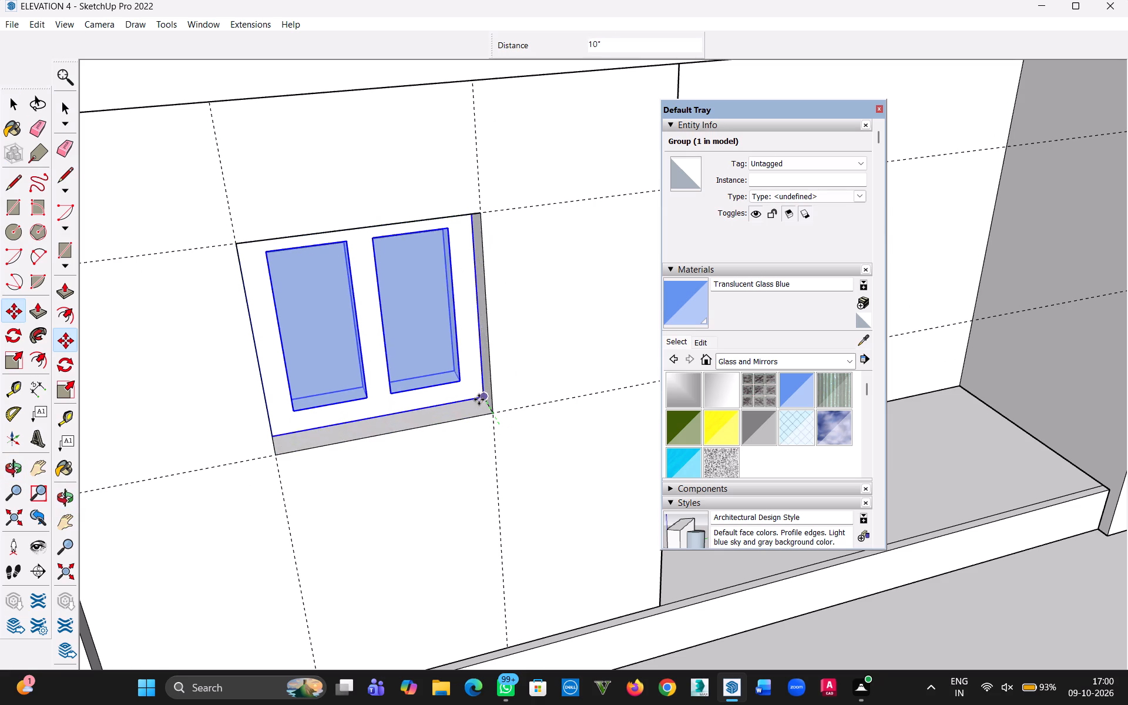
pyautogui.click(490, 411)
pyautogui.click(14, 105)
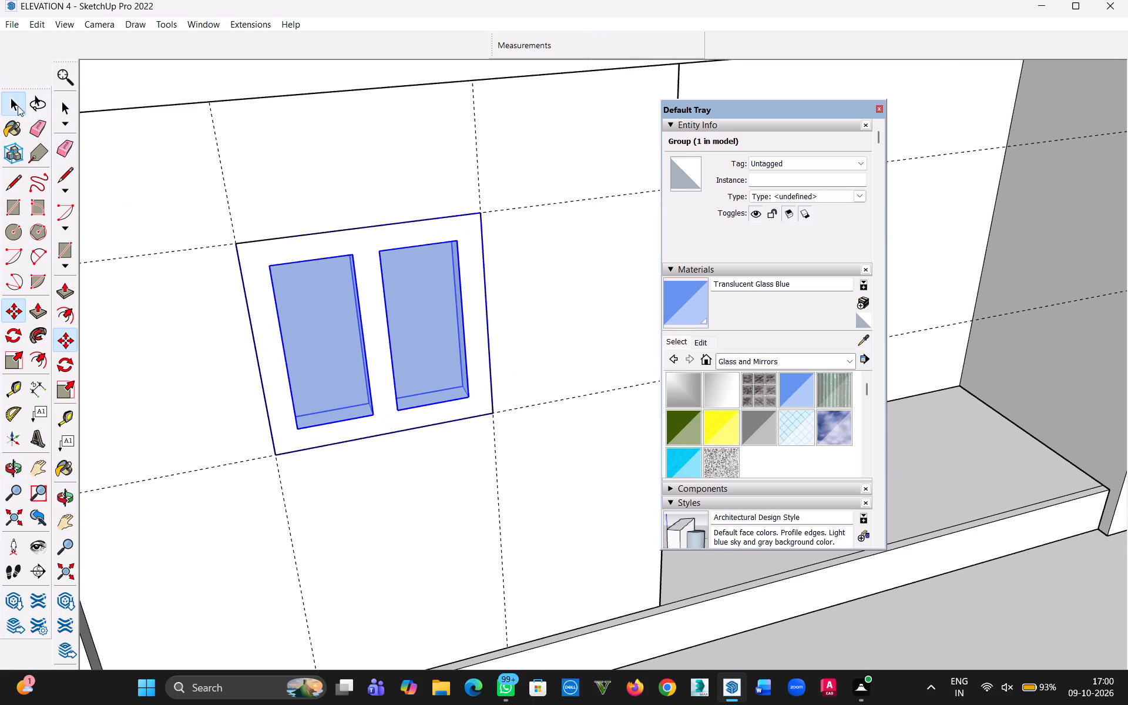
pyautogui.scroll(-20, 293, 305)
pyautogui.scroll(-1, 293, 305)
pyautogui.click(536, 486)
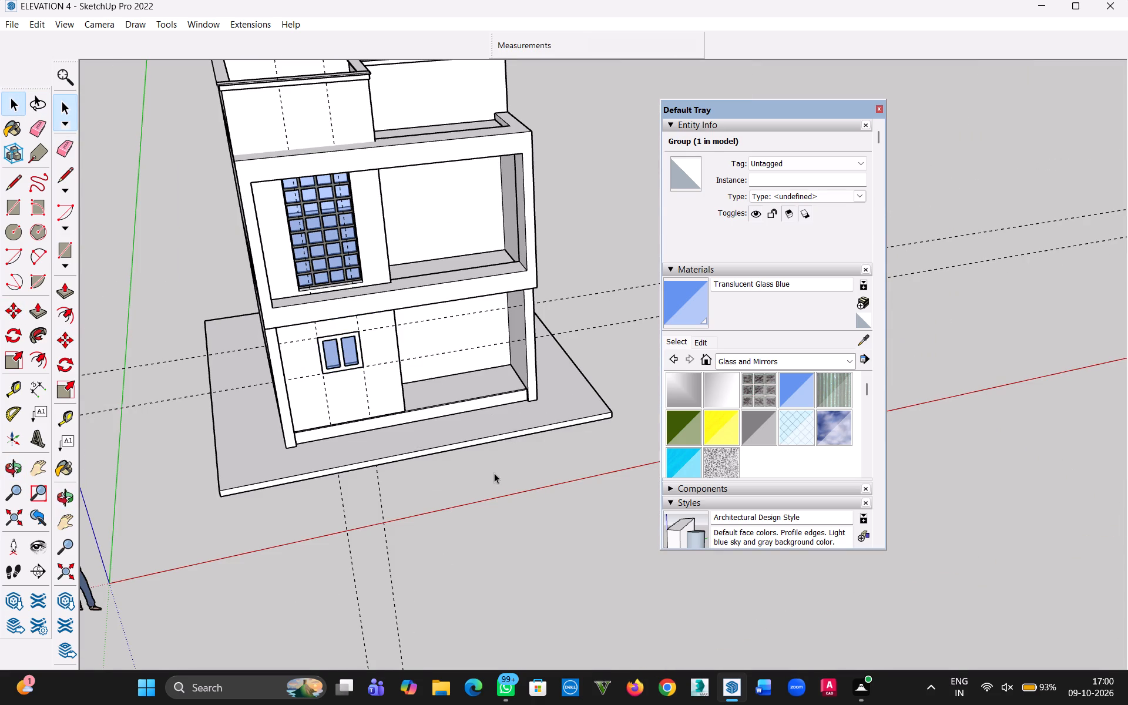
pyautogui.click(494, 472)
pyautogui.click(498, 473)
# Examine the building's front facade, windows, balcony openings and roof parapet from several angles and distances.
pyautogui.moveTo(458, 461); pyautogui.dragTo(488, 358, button='middle')
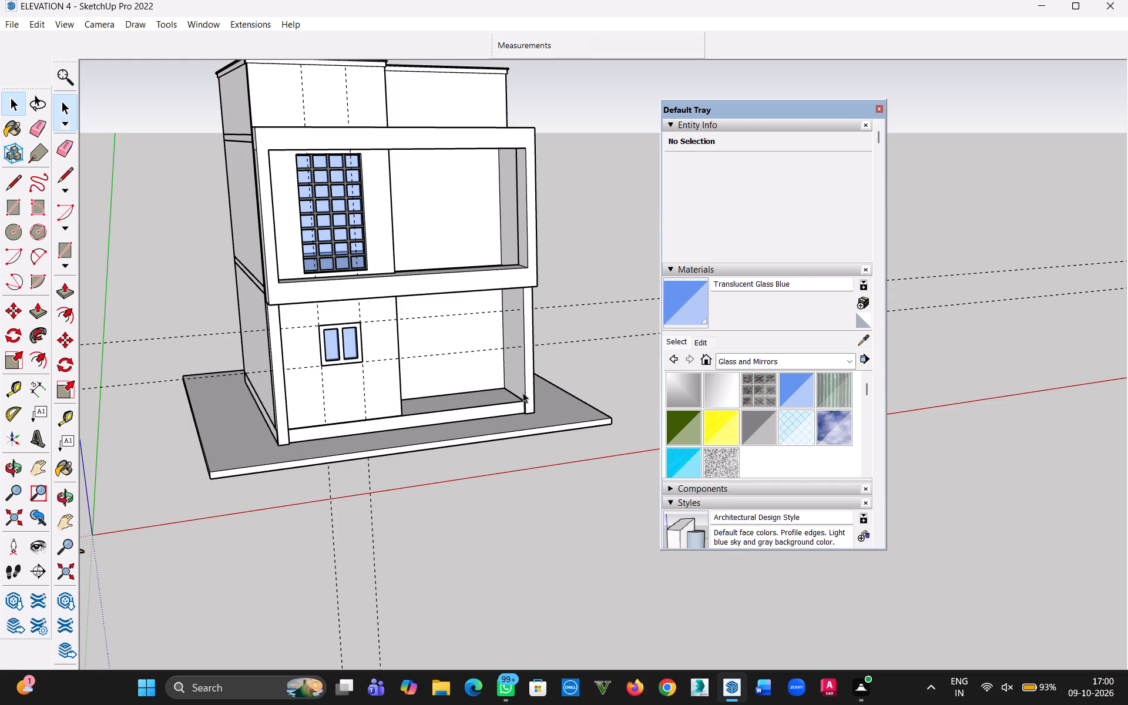
pyautogui.moveTo(516, 314); pyautogui.dragTo(501, 427, button='middle')
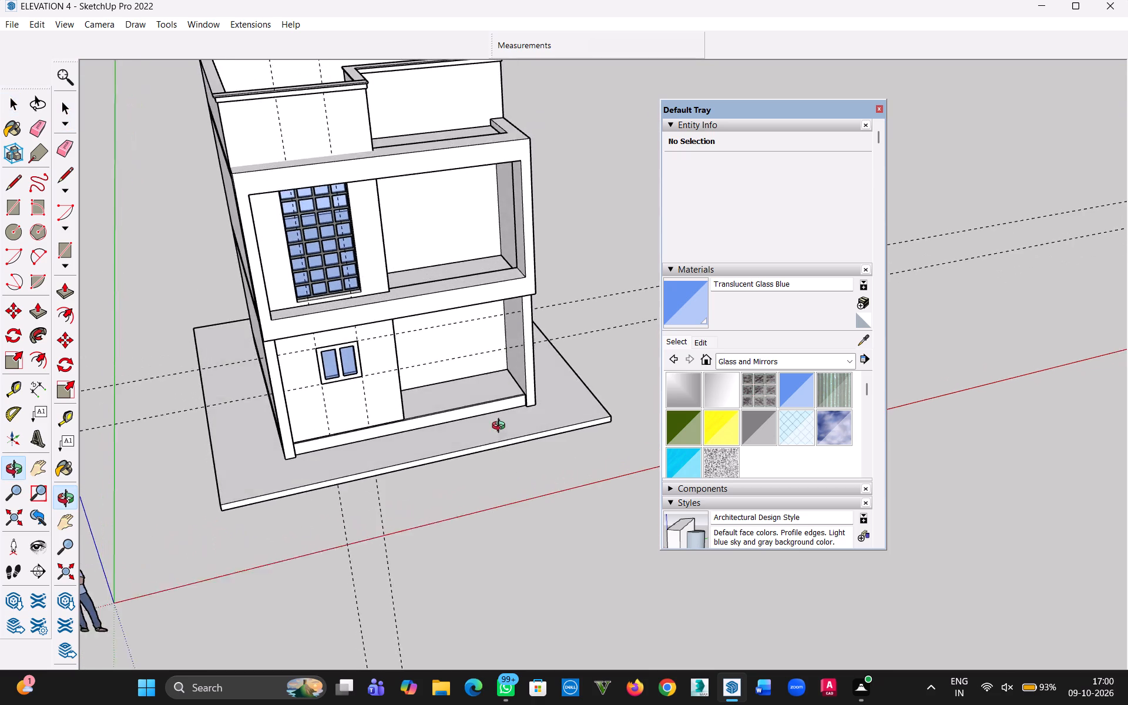
pyautogui.moveTo(501, 427); pyautogui.dragTo(502, 455, button='middle')
pyautogui.scroll(4, 378, 369)
pyautogui.scroll(-2, 371, 362)
pyautogui.moveTo(371, 363); pyautogui.dragTo(392, 333, button='middle')
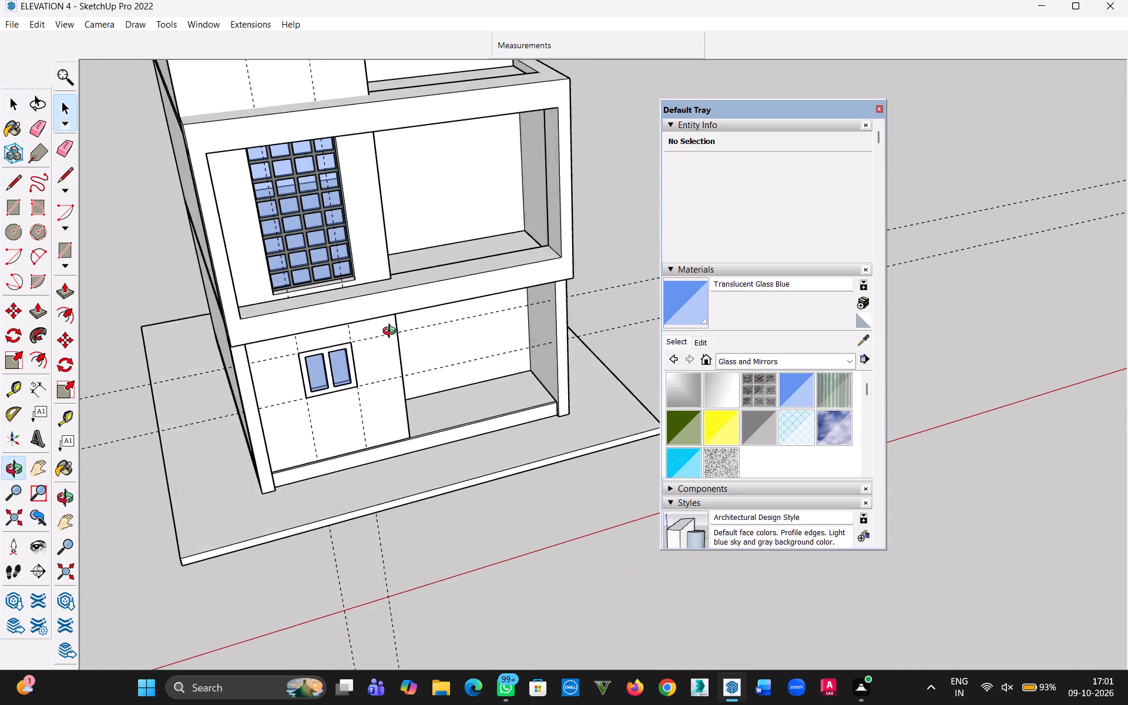
pyautogui.moveTo(392, 333); pyautogui.dragTo(435, 308, button='middle')
pyautogui.scroll(-5, 434, 326)
pyautogui.moveTo(442, 365); pyautogui.dragTo(513, 277, button='middle')
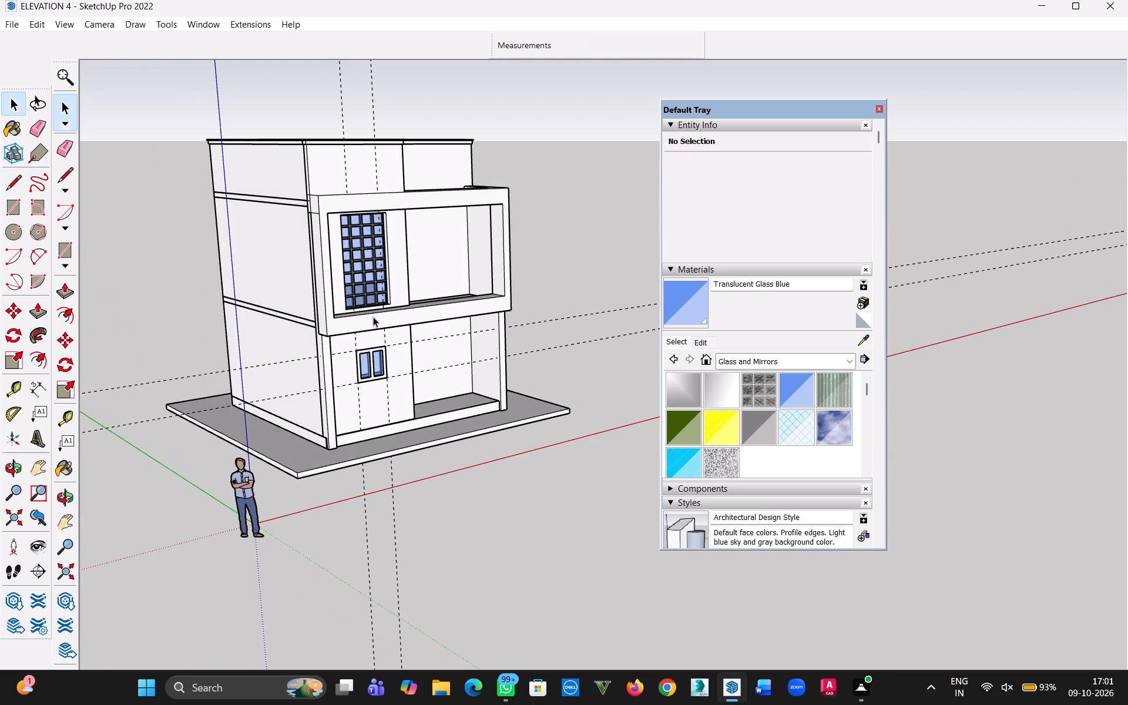
pyautogui.click(9, 26)
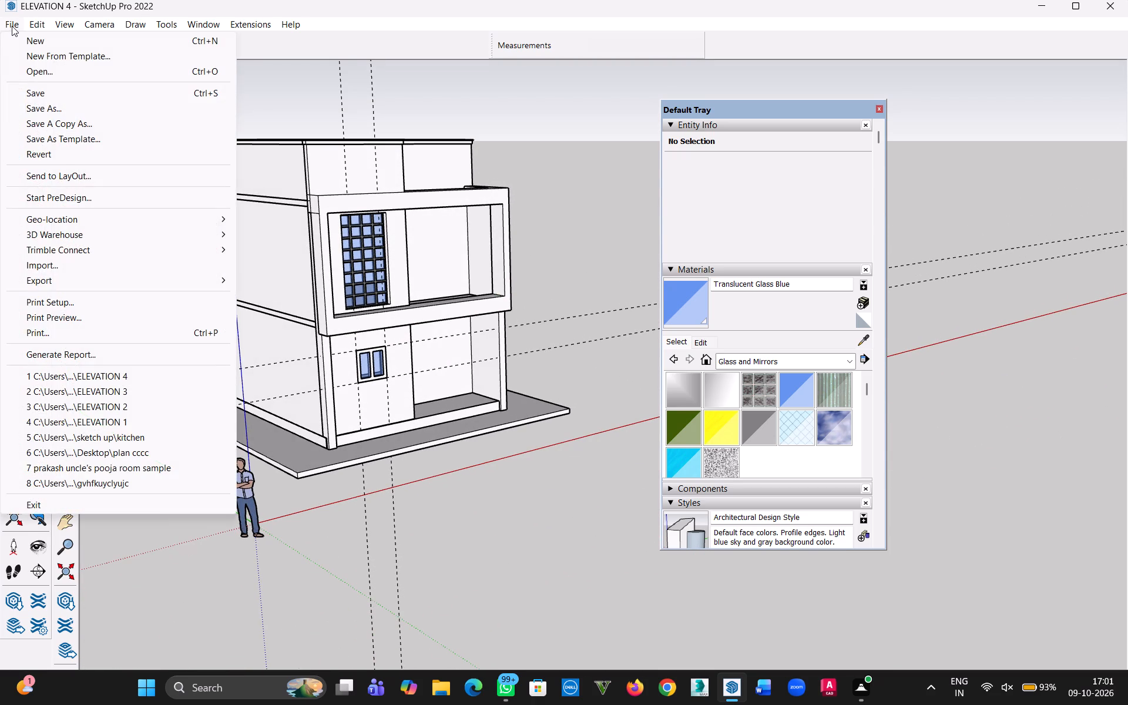
pyautogui.click(12, 26)
pyautogui.moveTo(548, 213); pyautogui.dragTo(522, 244, button='middle')
pyautogui.scroll(5, 456, 263)
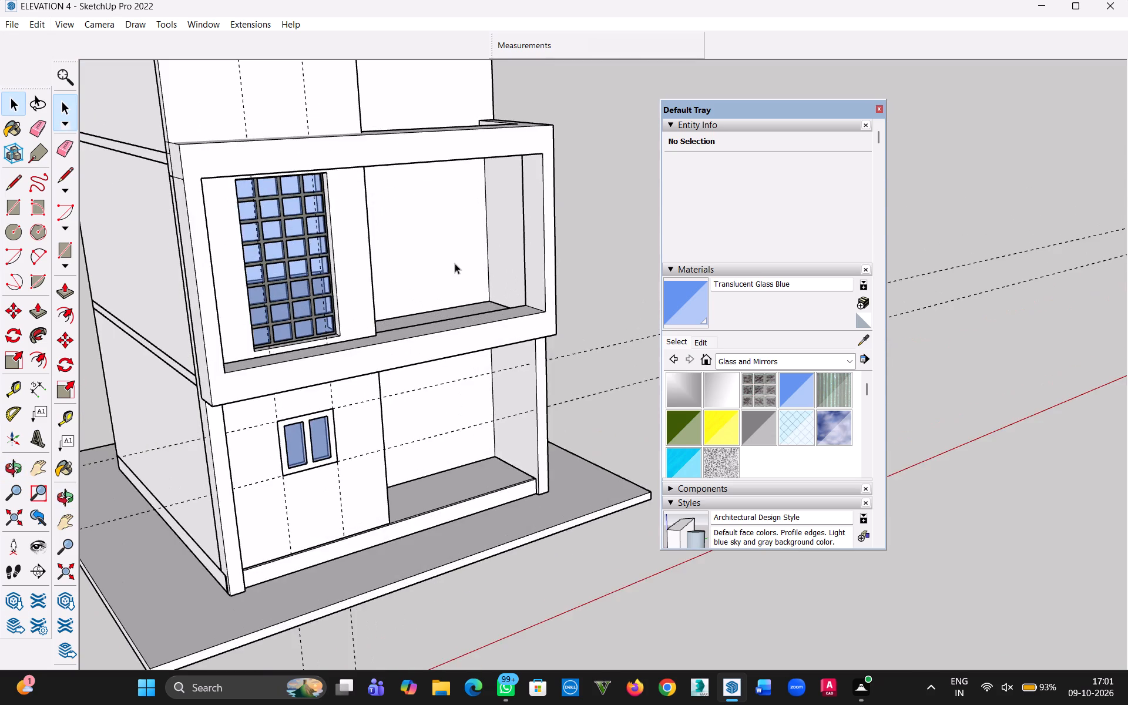
pyautogui.scroll(-6, 455, 268)
pyautogui.moveTo(462, 275); pyautogui.dragTo(436, 498, button='middle')
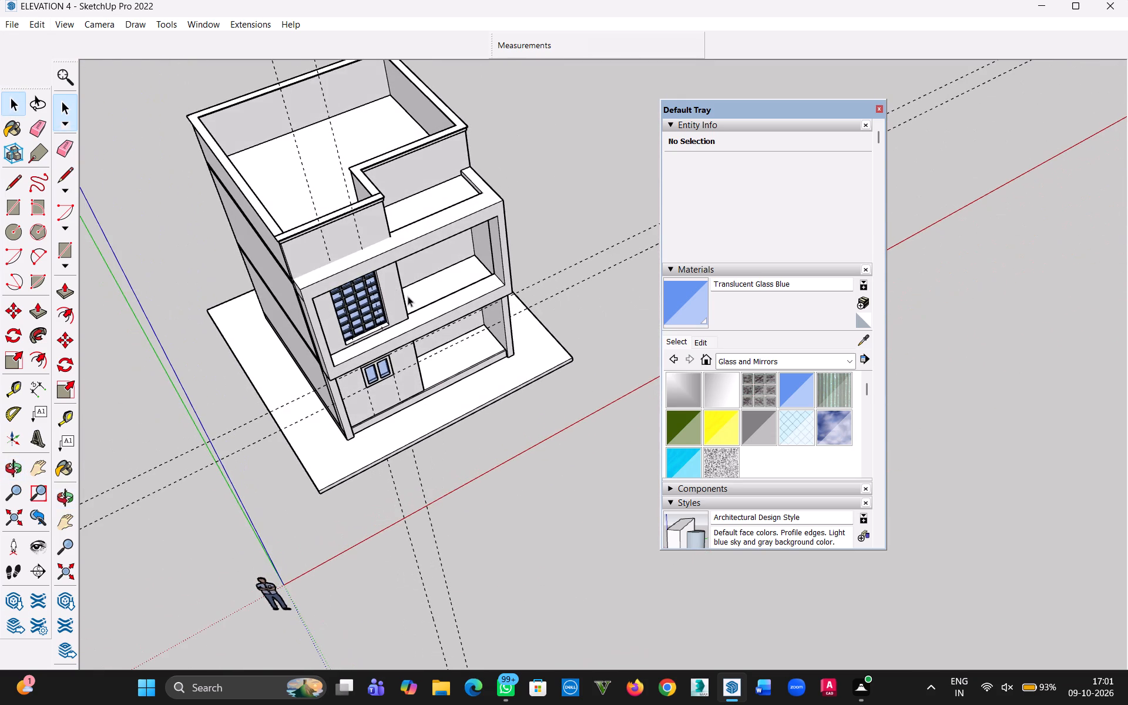
pyautogui.scroll(1, 408, 296)
pyautogui.moveTo(408, 296); pyautogui.dragTo(360, 166, button='middle')
pyautogui.scroll(5, 498, 320)
pyautogui.moveTo(415, 341); pyautogui.dragTo(414, 243, button='middle')
pyautogui.scroll(-6, 442, 307)
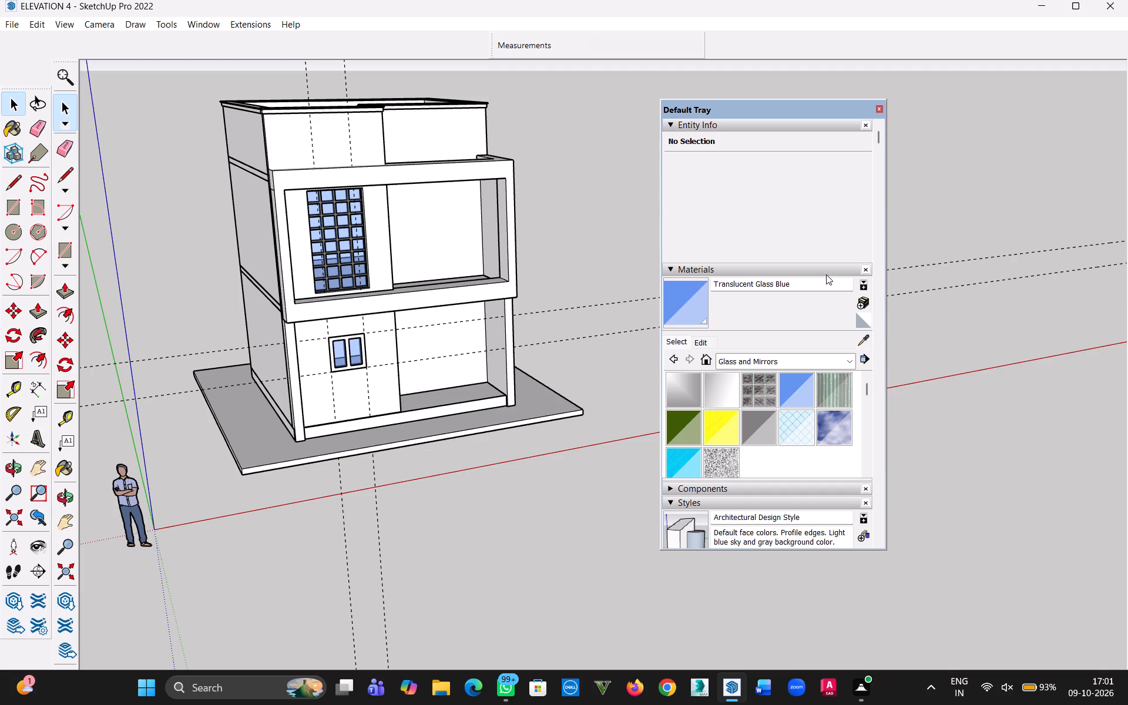
pyautogui.scroll(4, 434, 178)
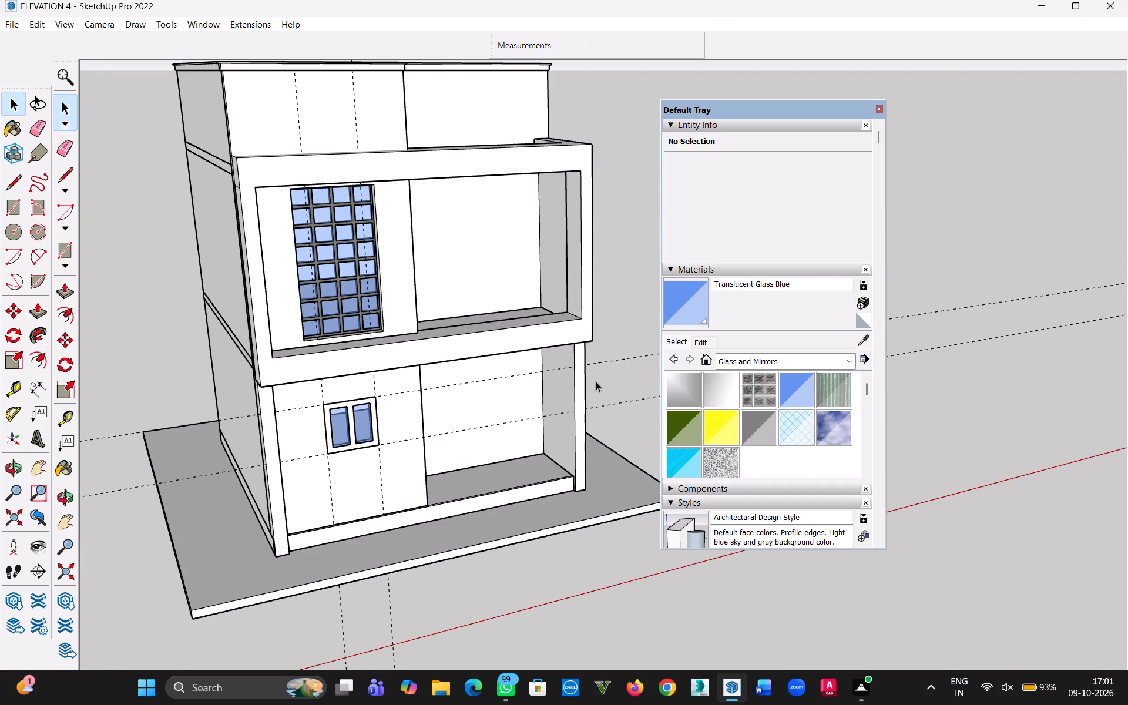
pyautogui.click(596, 381)
pyautogui.scroll(-5, 606, 401)
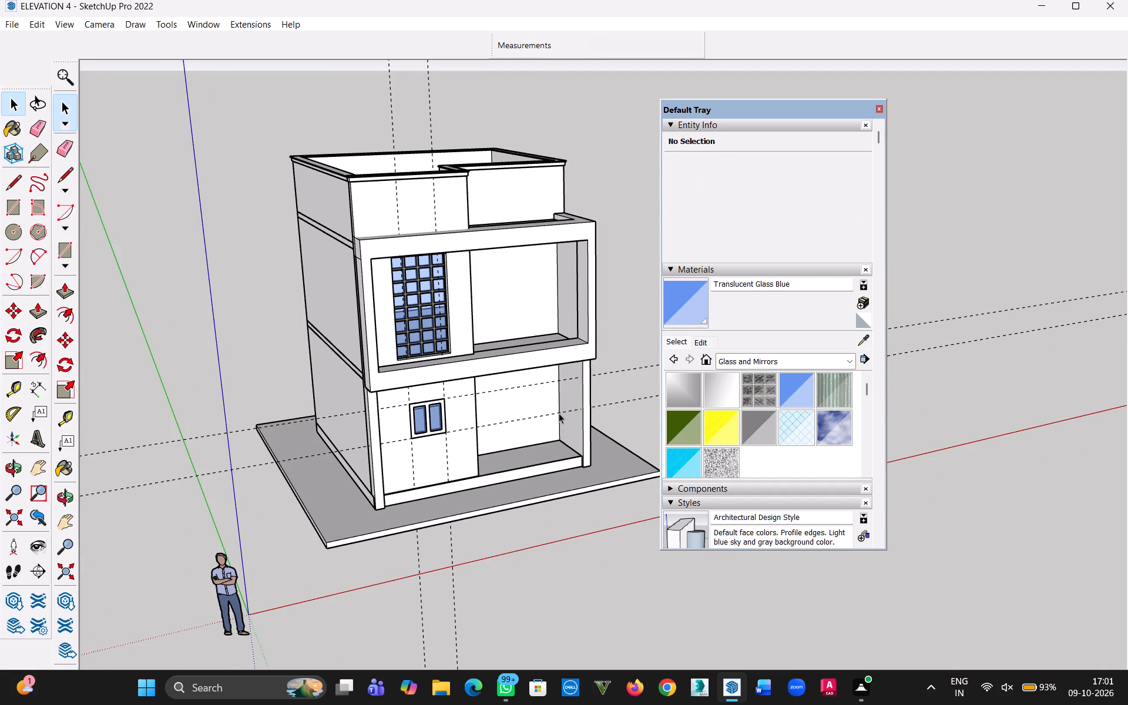
pyautogui.moveTo(558, 413); pyautogui.dragTo(439, 470, button='middle')
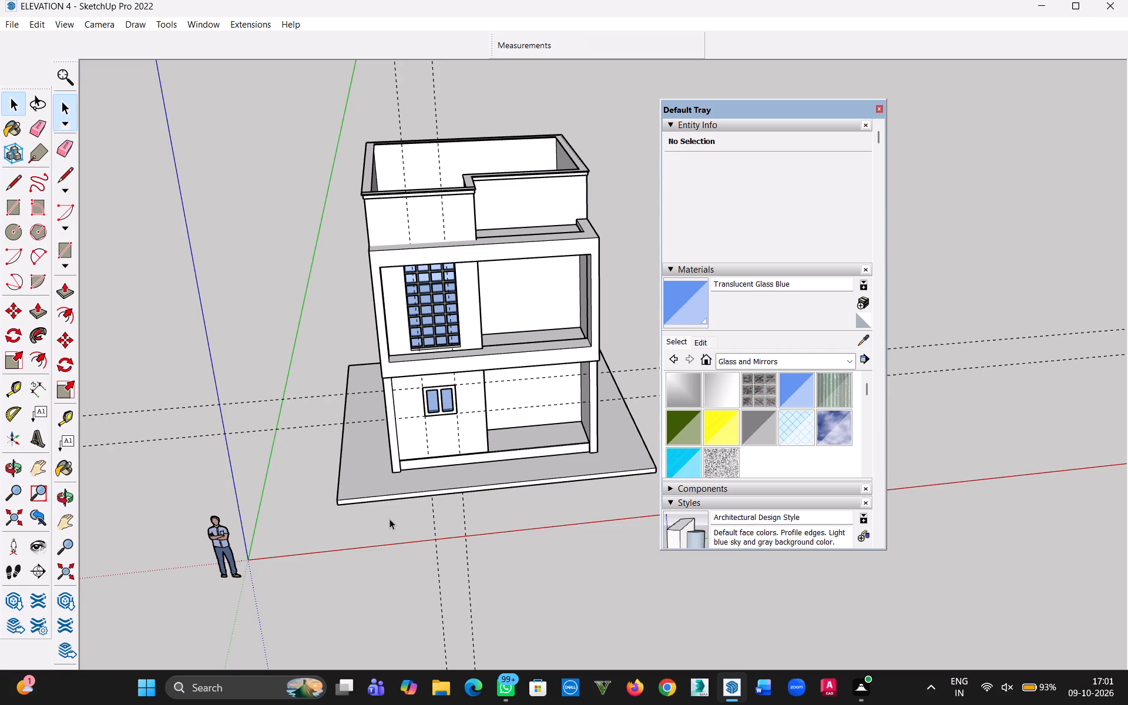
pyautogui.click(16, 104)
pyautogui.click(254, 160)
pyautogui.moveTo(343, 268); pyautogui.dragTo(432, 270, button='middle')
pyautogui.scroll(4, 531, 307)
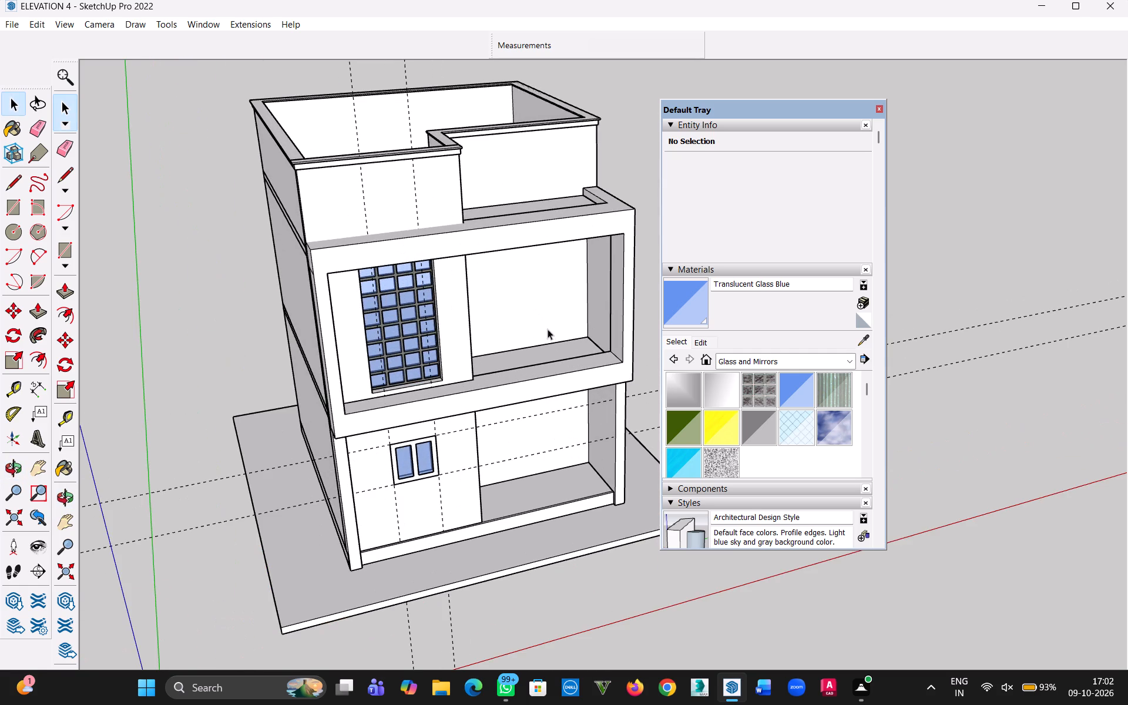
pyautogui.moveTo(532, 348); pyautogui.dragTo(475, 320, button='middle')
pyautogui.scroll(5, 414, 101)
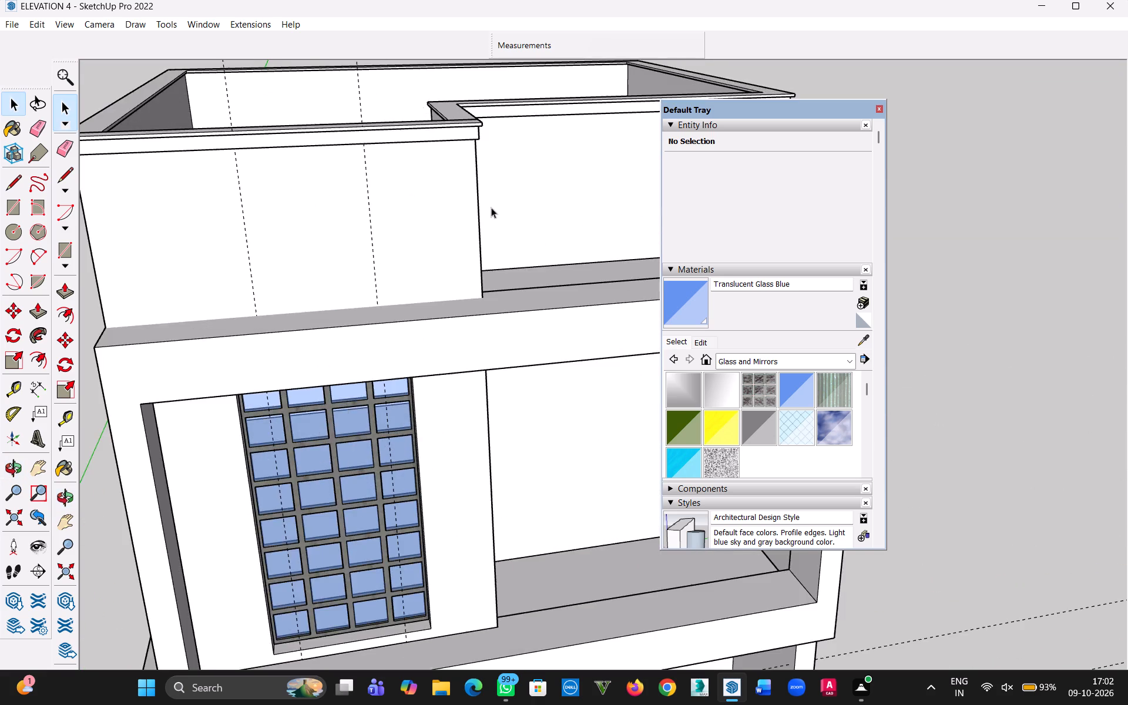
pyautogui.scroll(-5, 496, 219)
pyautogui.press('h')
pyautogui.moveTo(529, 364); pyautogui.dragTo(317, 334)
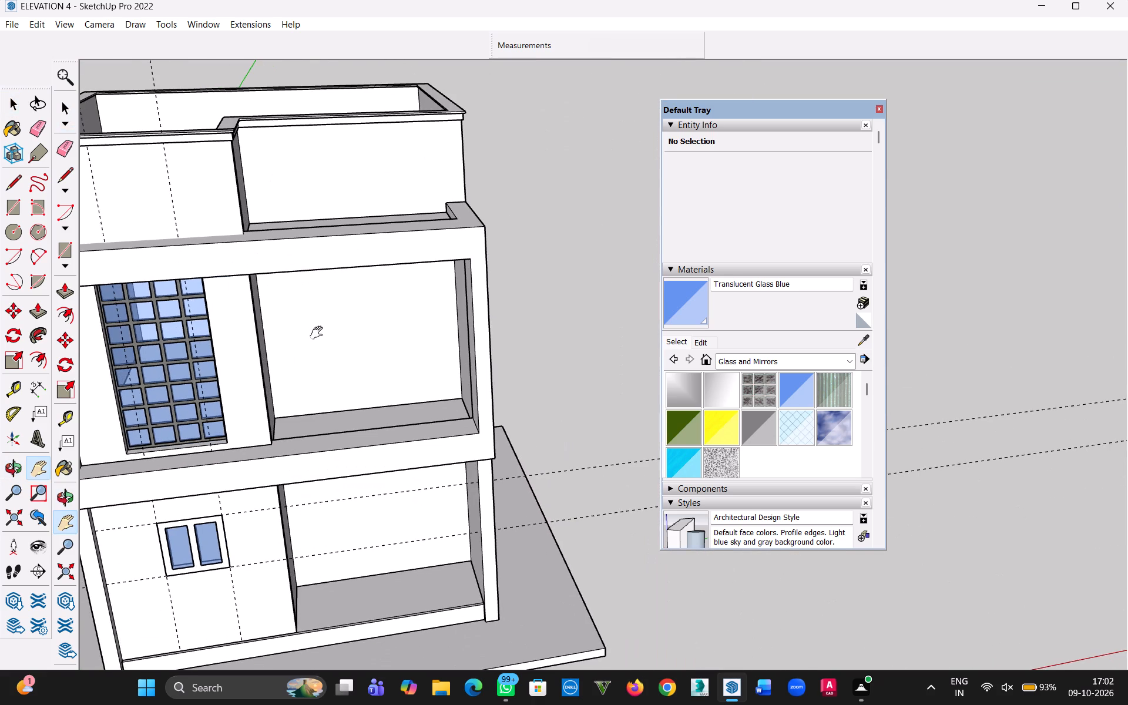
pyautogui.moveTo(329, 344); pyautogui.dragTo(475, 331)
pyautogui.moveTo(464, 344); pyautogui.dragTo(439, 351, button='middle')
pyautogui.scroll(-5, 439, 351)
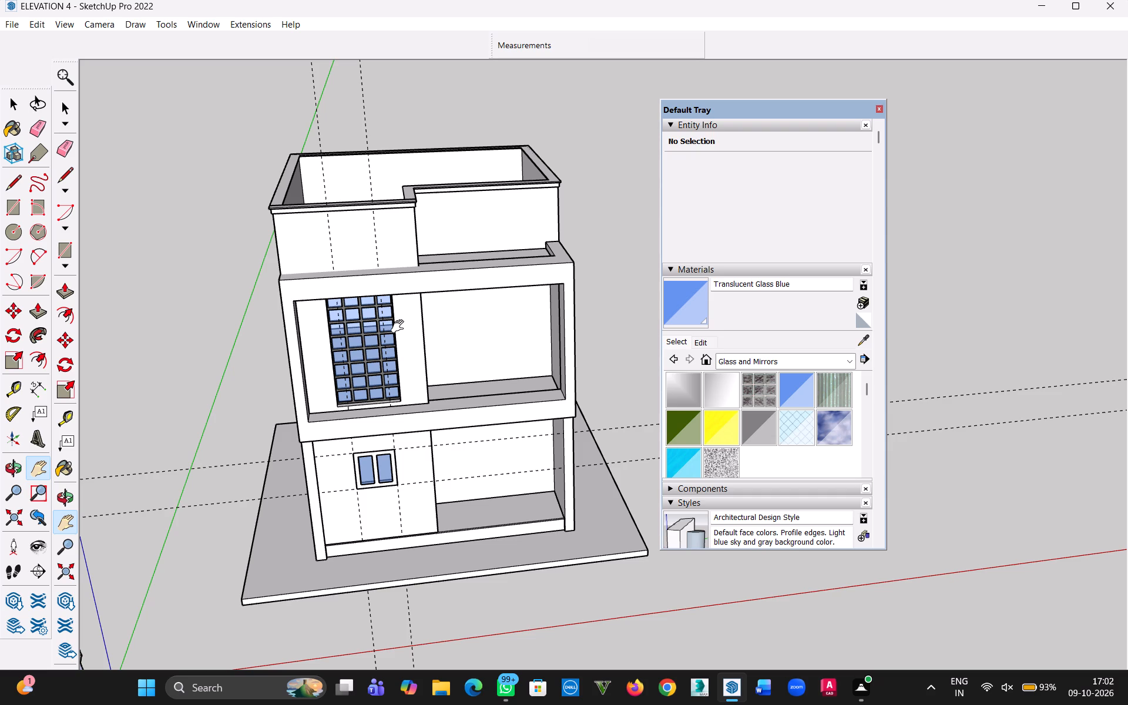
pyautogui.moveTo(325, 462); pyautogui.dragTo(288, 375, button='middle')
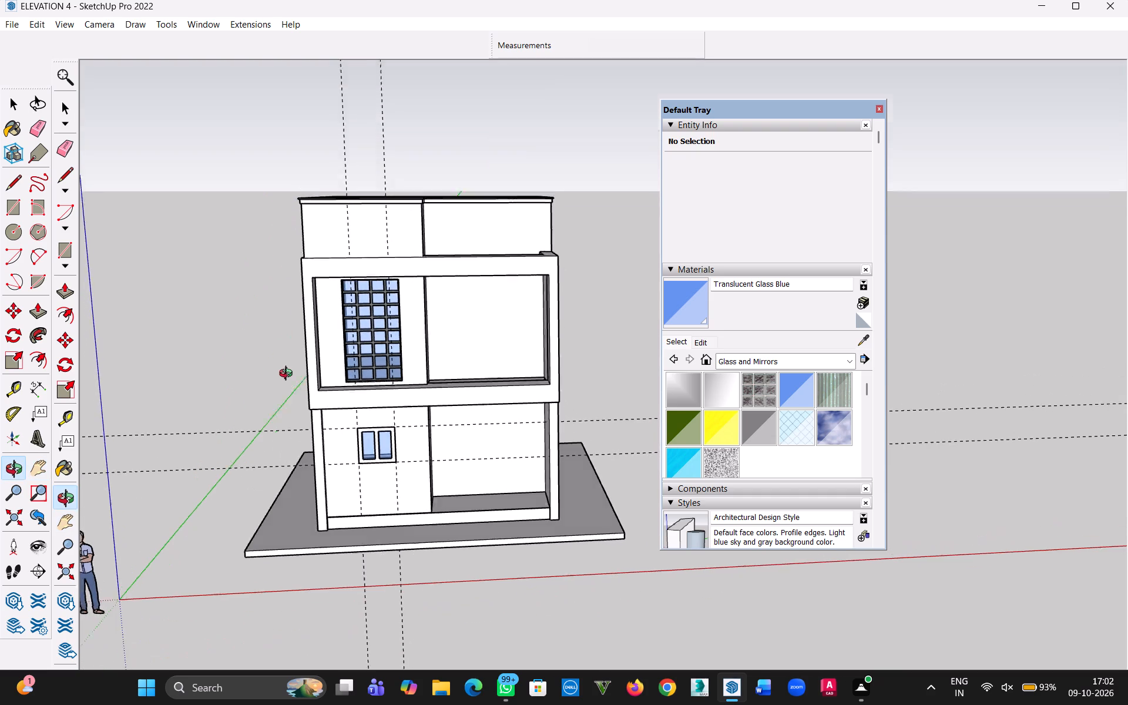
pyautogui.moveTo(288, 375); pyautogui.dragTo(287, 374, button='middle')
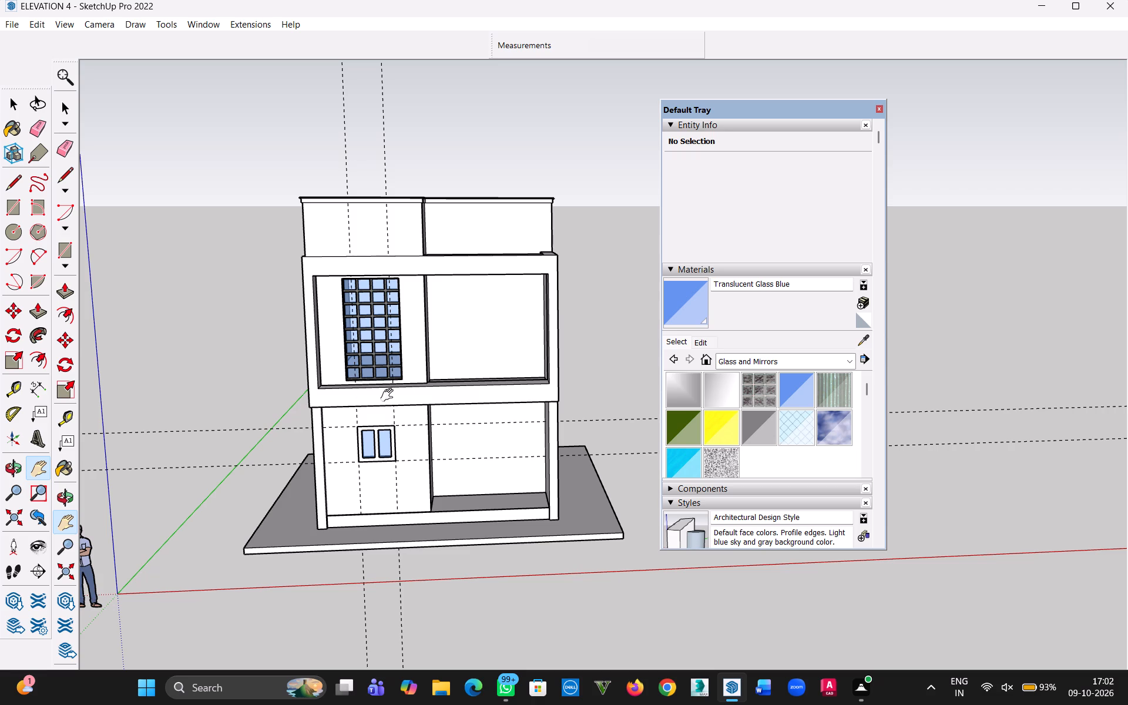
pyautogui.moveTo(476, 338); pyautogui.dragTo(422, 451, button='middle')
pyautogui.moveTo(476, 338); pyautogui.dragTo(457, 369, button='right')
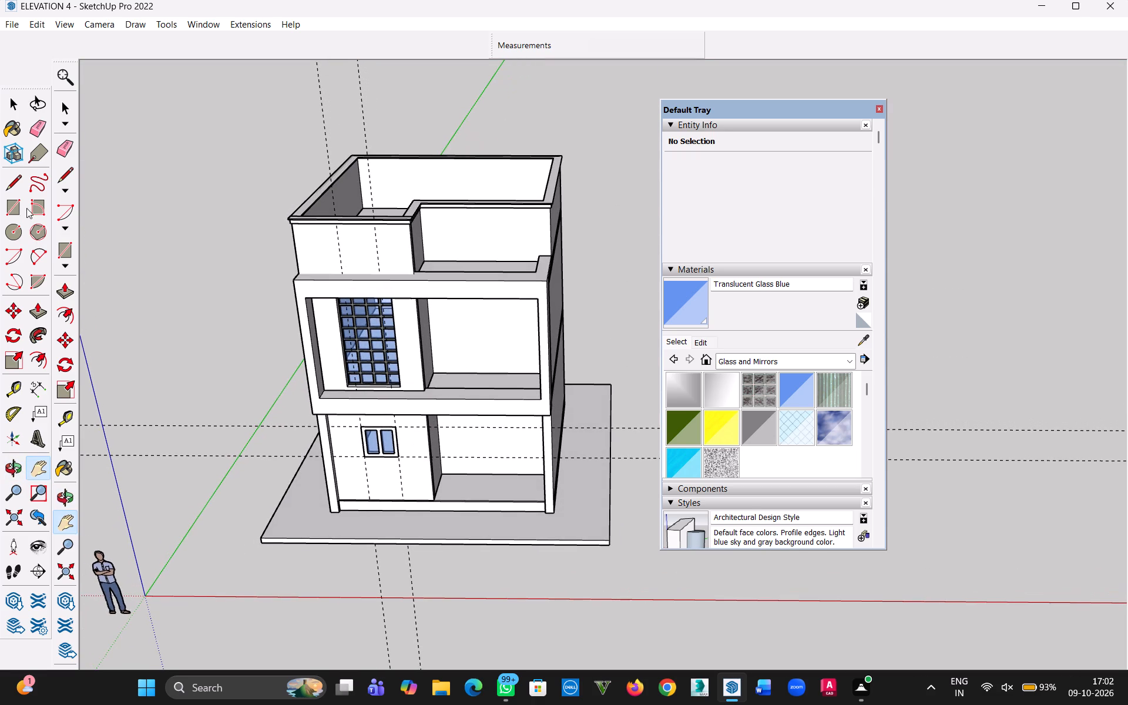
# Open the first-floor wall group behind the balcony opening for editing.
pyautogui.click(16, 105)
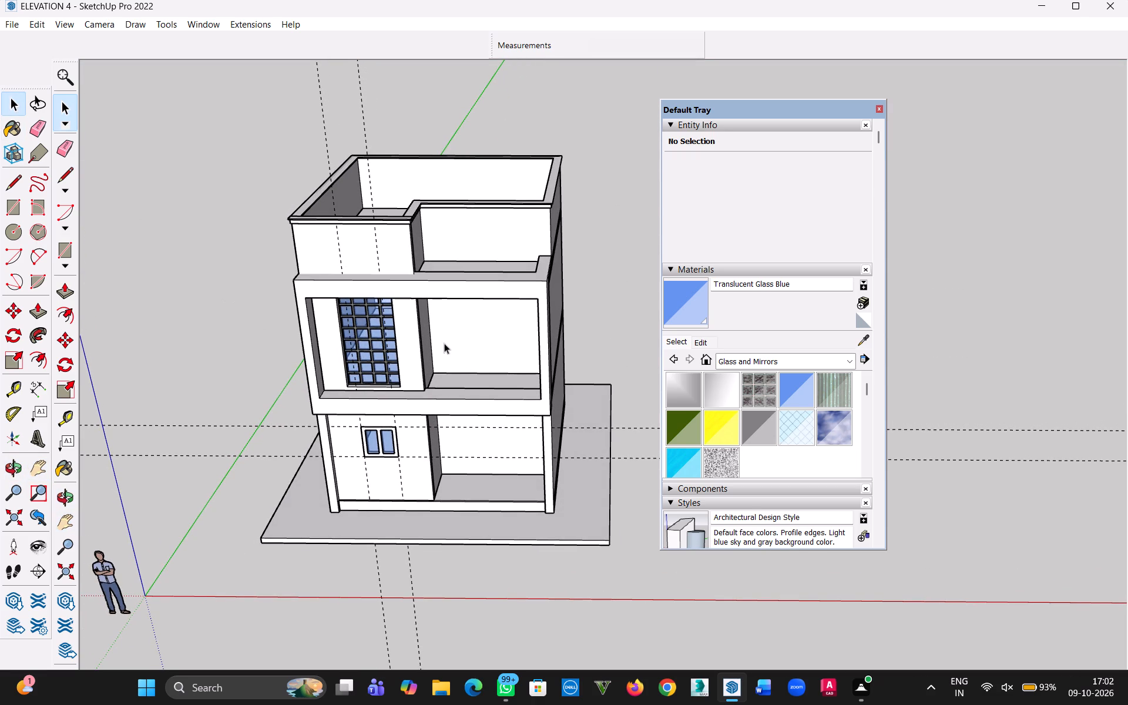
pyautogui.scroll(4, 444, 343)
pyautogui.click(466, 357)
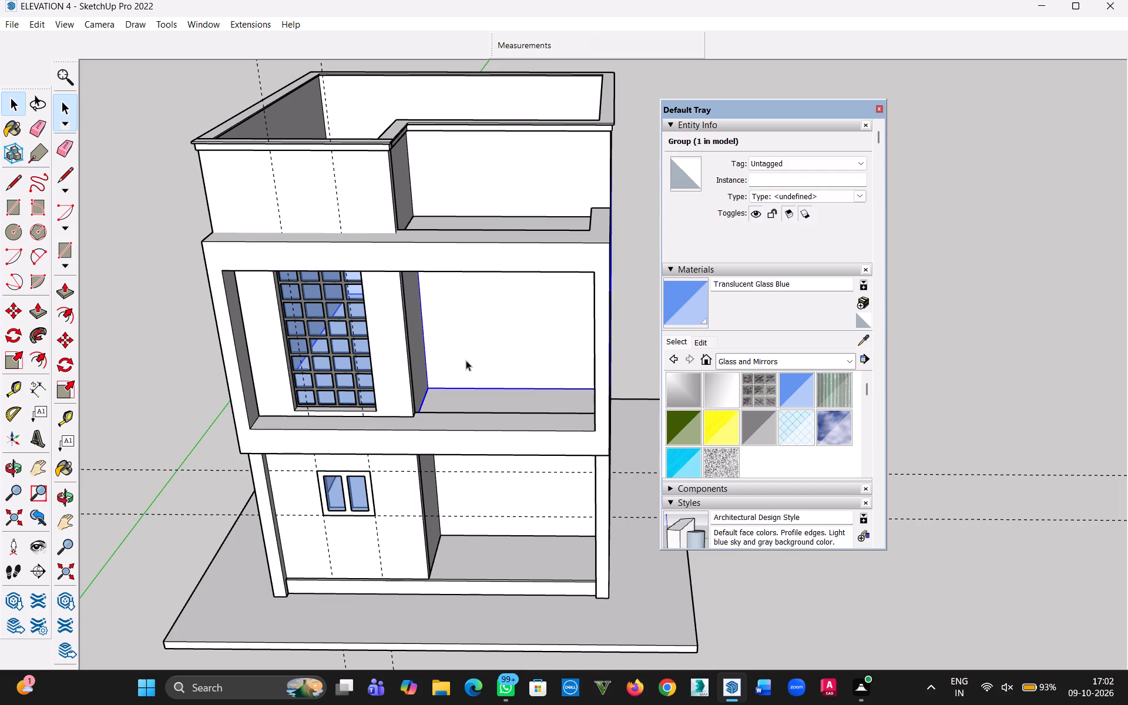
pyautogui.doubleClick(469, 355)
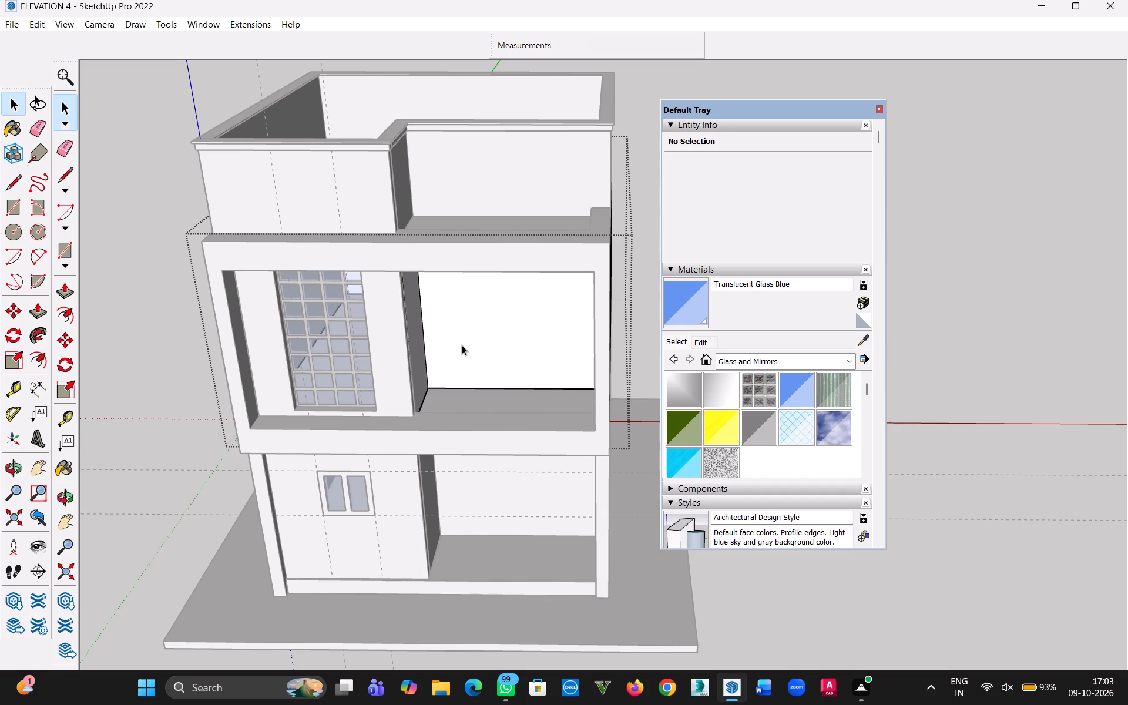
# Examine the first-floor balcony recess and its surrounding walls from the front, above and the side.
pyautogui.moveTo(499, 481); pyautogui.dragTo(528, 327, button='middle')
pyautogui.scroll(5, 480, 529)
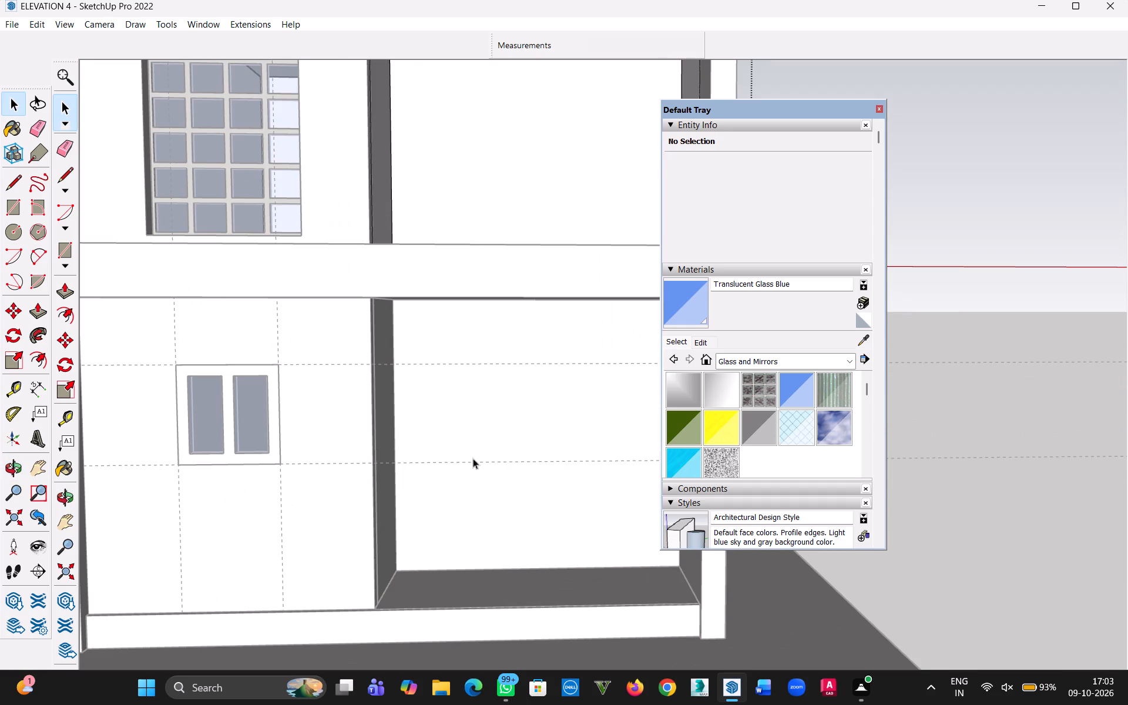
pyautogui.moveTo(475, 370); pyautogui.dragTo(485, 597, button='middle')
pyautogui.scroll(3, 459, 430)
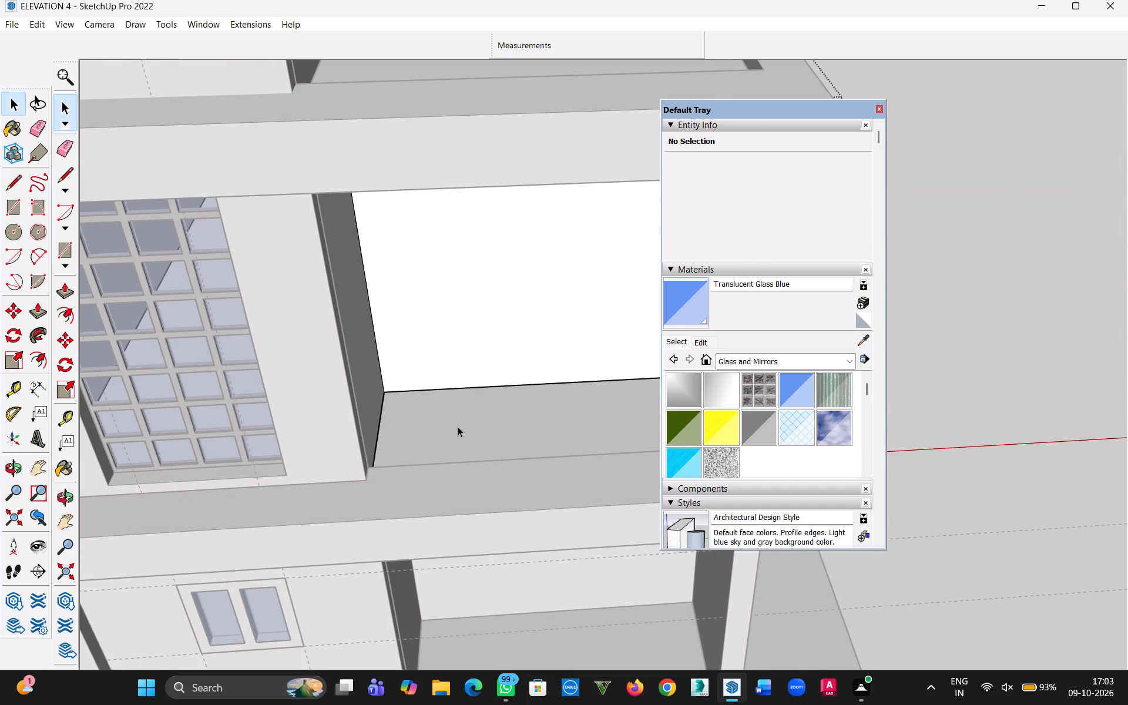
pyautogui.scroll(-2, 456, 427)
pyautogui.moveTo(469, 397); pyautogui.dragTo(435, 422)
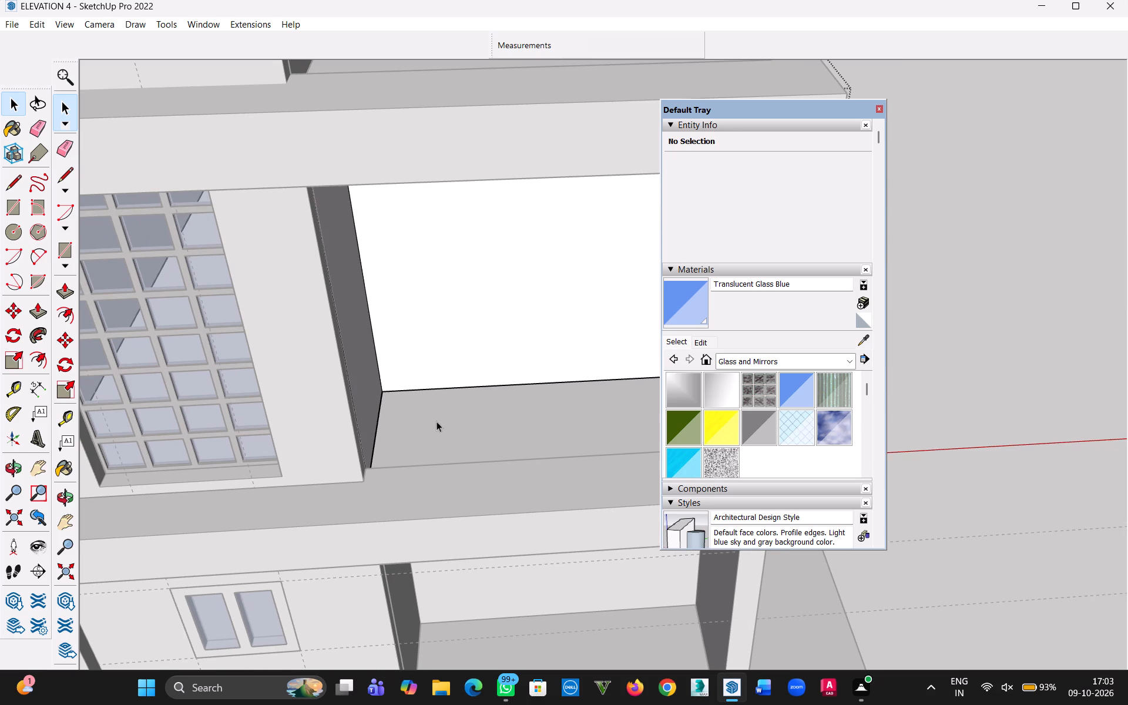
pyautogui.press('h')
pyautogui.moveTo(489, 409); pyautogui.dragTo(312, 431)
pyautogui.scroll(-6, 322, 415)
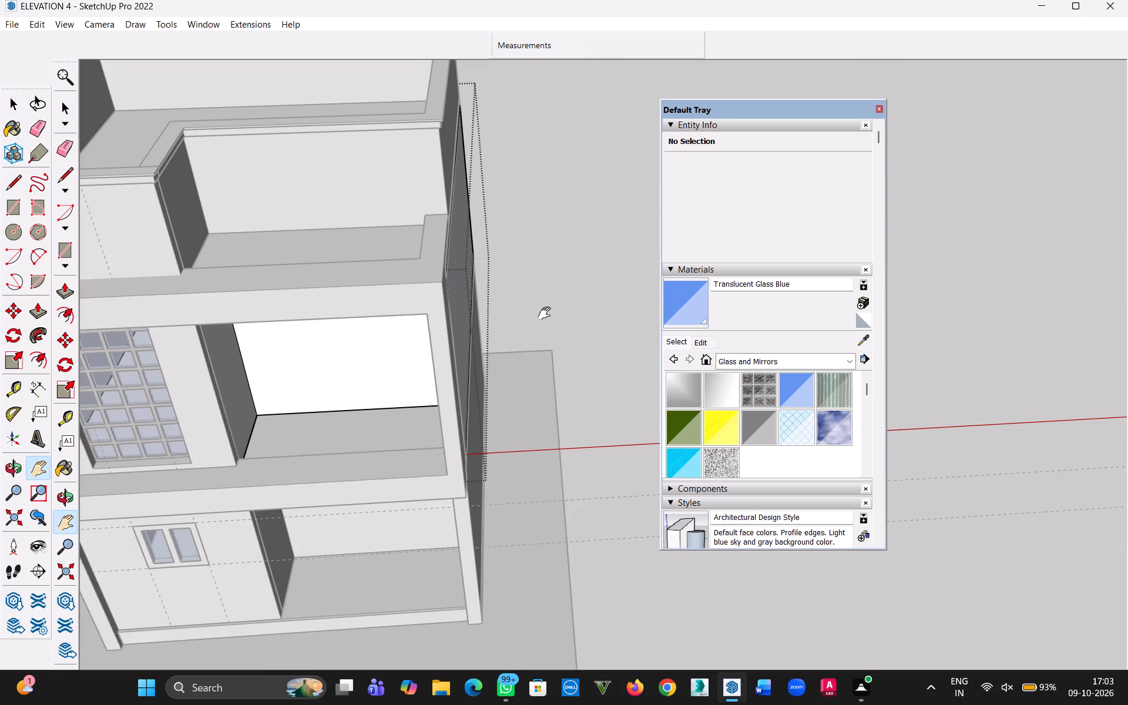
pyautogui.click(560, 284)
pyautogui.click(8, 105)
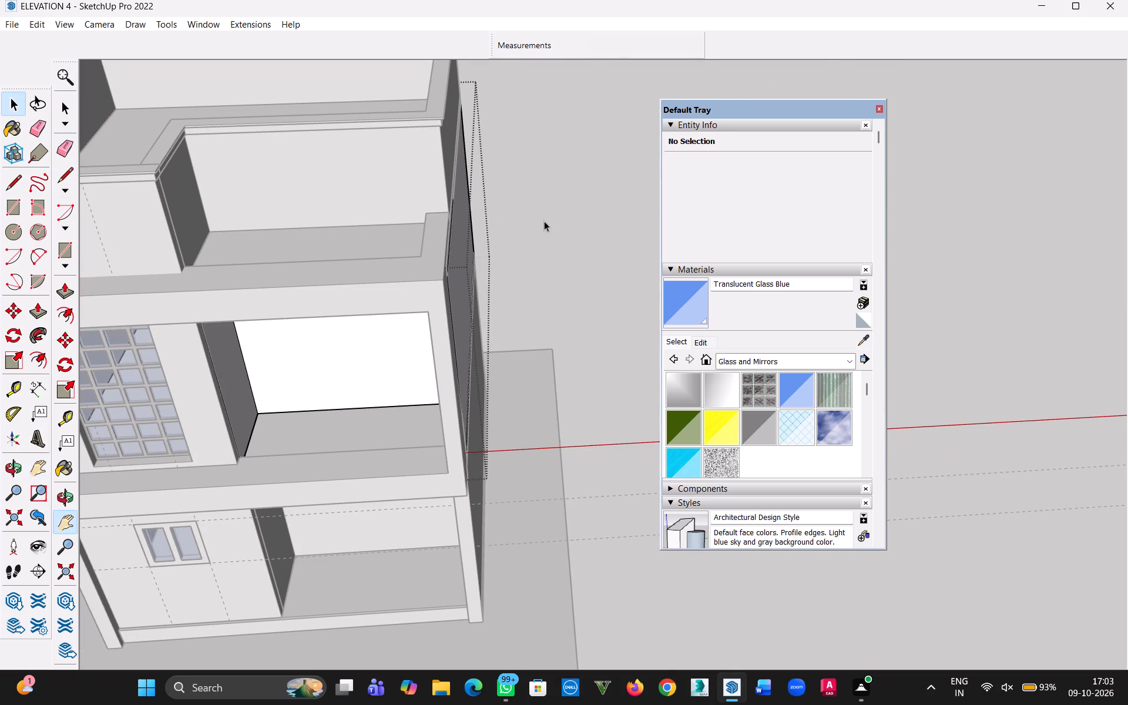
# Inspect the first-floor wall group's connected faces and the back wall face of the balcony recess up close.
pyautogui.click(544, 221)
pyautogui.moveTo(361, 489); pyautogui.dragTo(374, 362, button='middle')
pyautogui.tripleClick(340, 330)
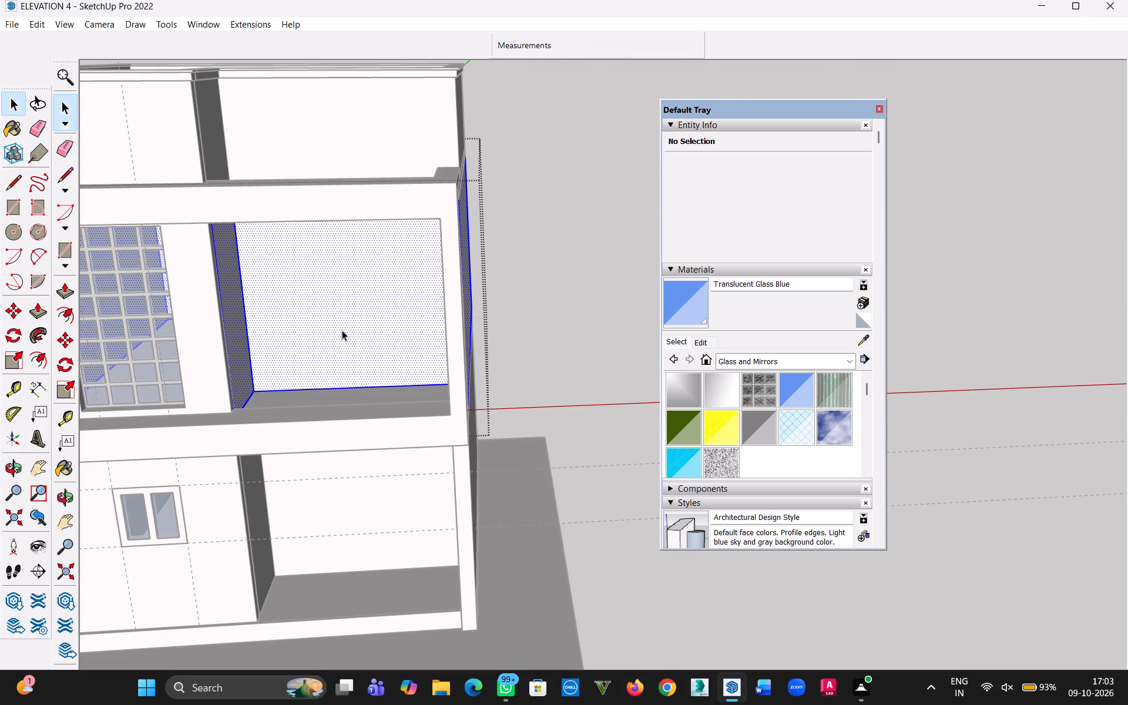
pyautogui.click(357, 362)
pyautogui.scroll(4, 361, 357)
pyautogui.moveTo(358, 365); pyautogui.dragTo(413, 408, button='middle')
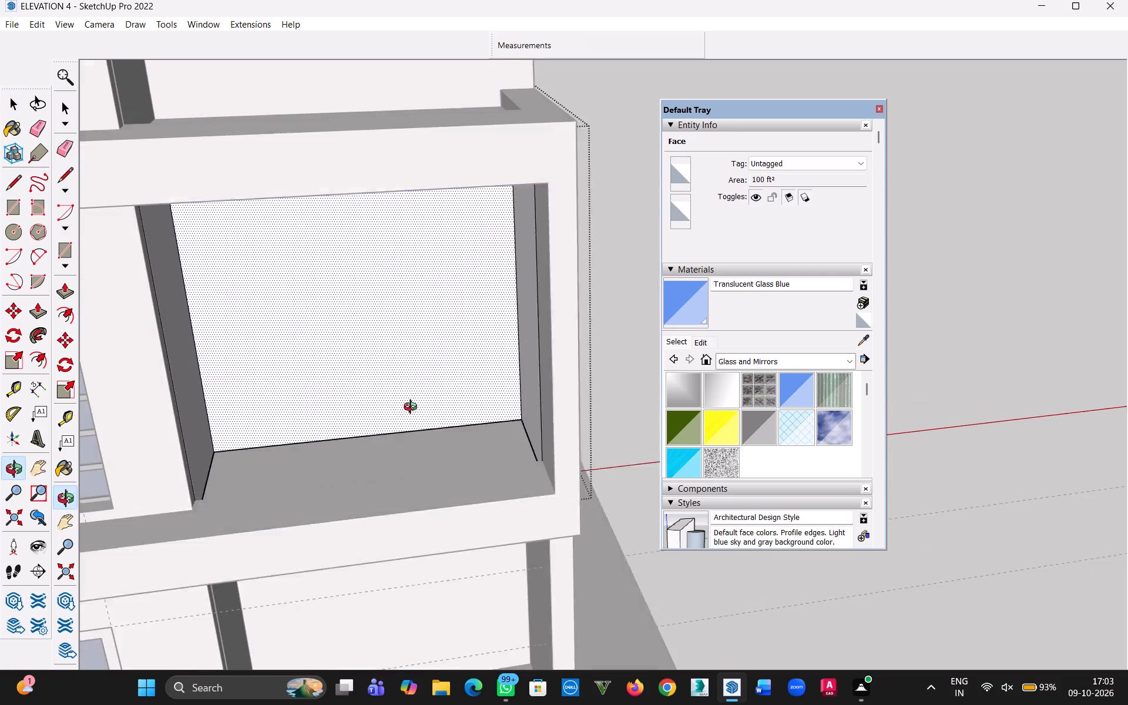
pyautogui.moveTo(413, 408); pyautogui.dragTo(419, 415, button='middle')
pyautogui.scroll(3, 443, 402)
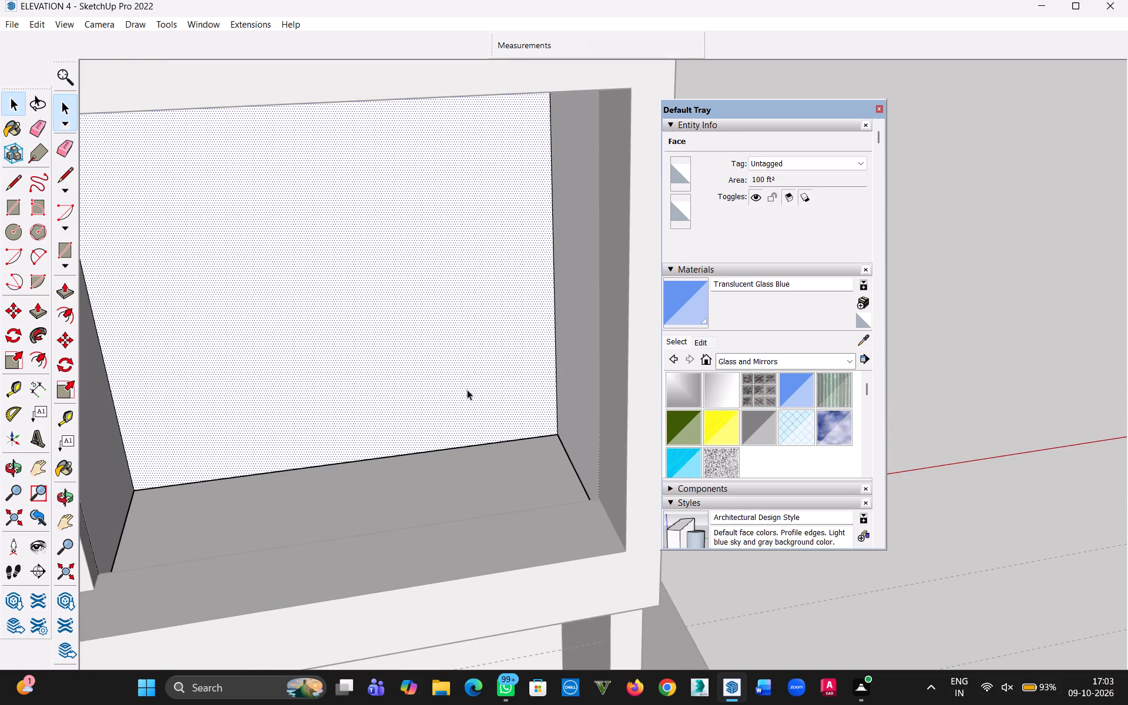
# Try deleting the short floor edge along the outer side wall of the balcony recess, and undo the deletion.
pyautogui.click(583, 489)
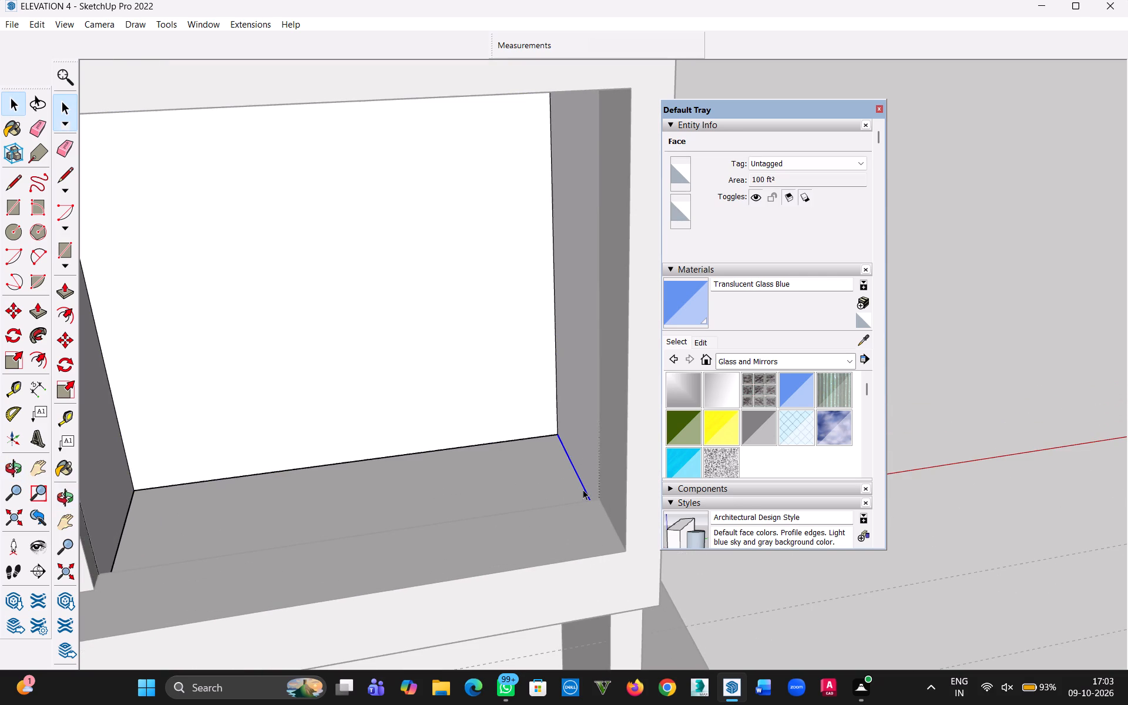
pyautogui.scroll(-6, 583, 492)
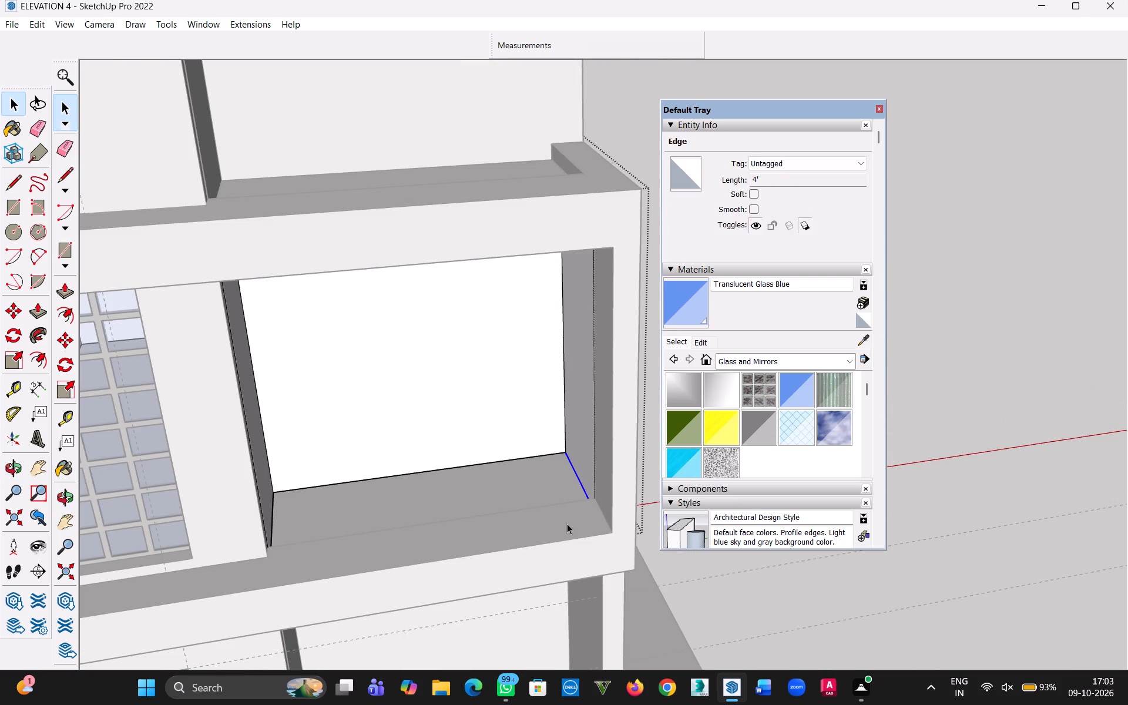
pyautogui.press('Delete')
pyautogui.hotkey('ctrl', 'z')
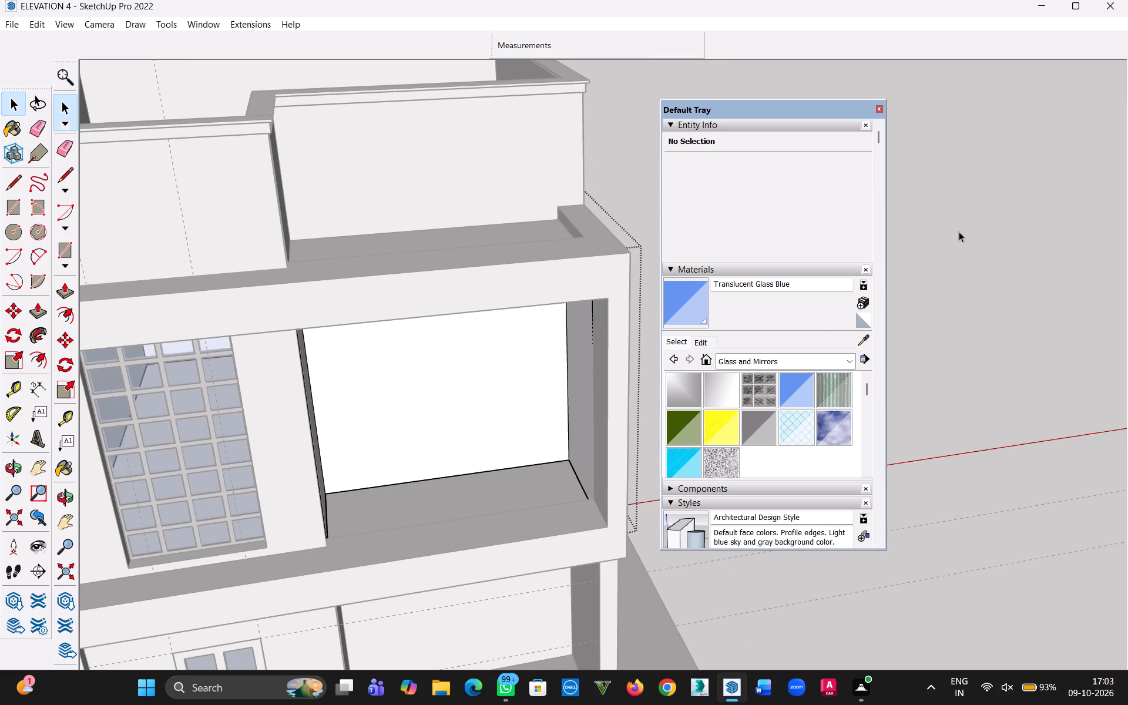
# Close the first-floor wall group to finish editing it.
pyautogui.click(959, 231)
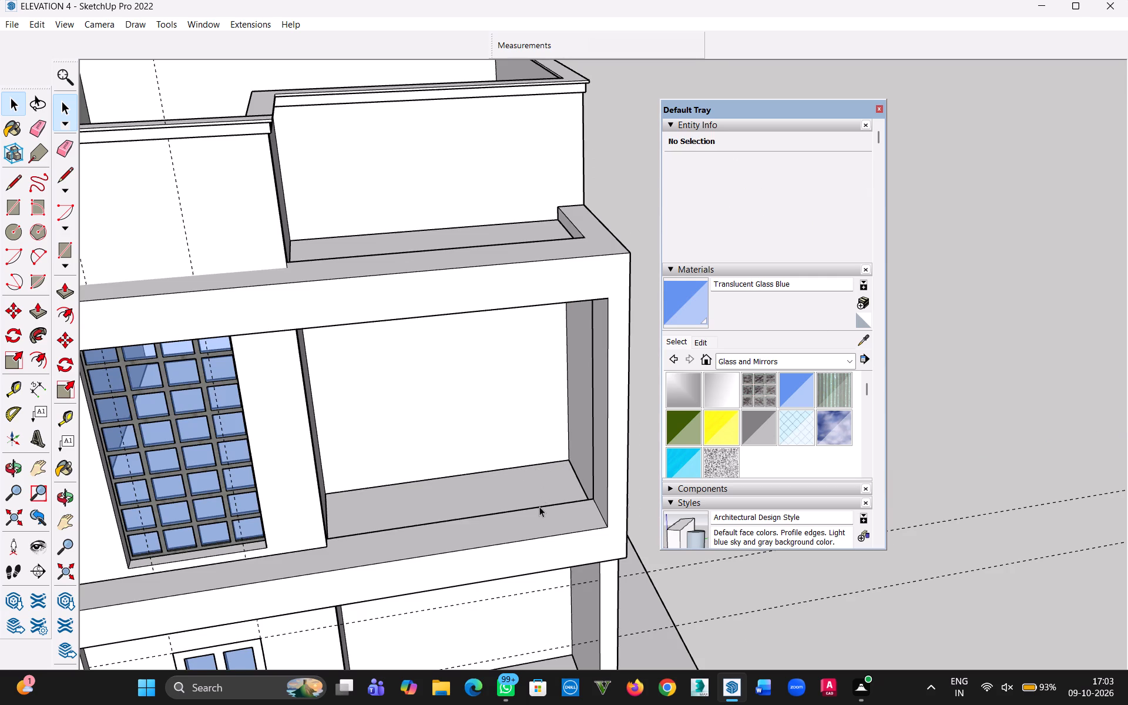
# Examine the first-floor balcony opening, its floor, sill and side walls from above, the front and an angle.
pyautogui.moveTo(581, 492); pyautogui.dragTo(541, 503, button='middle')
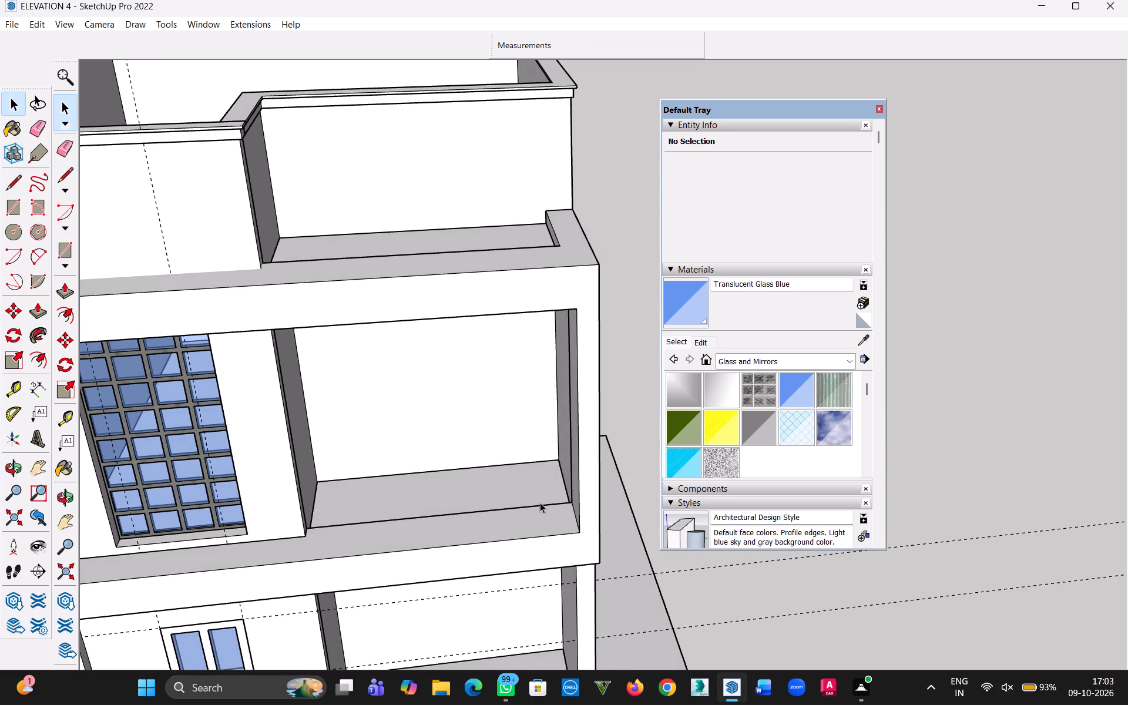
pyautogui.scroll(5, 540, 501)
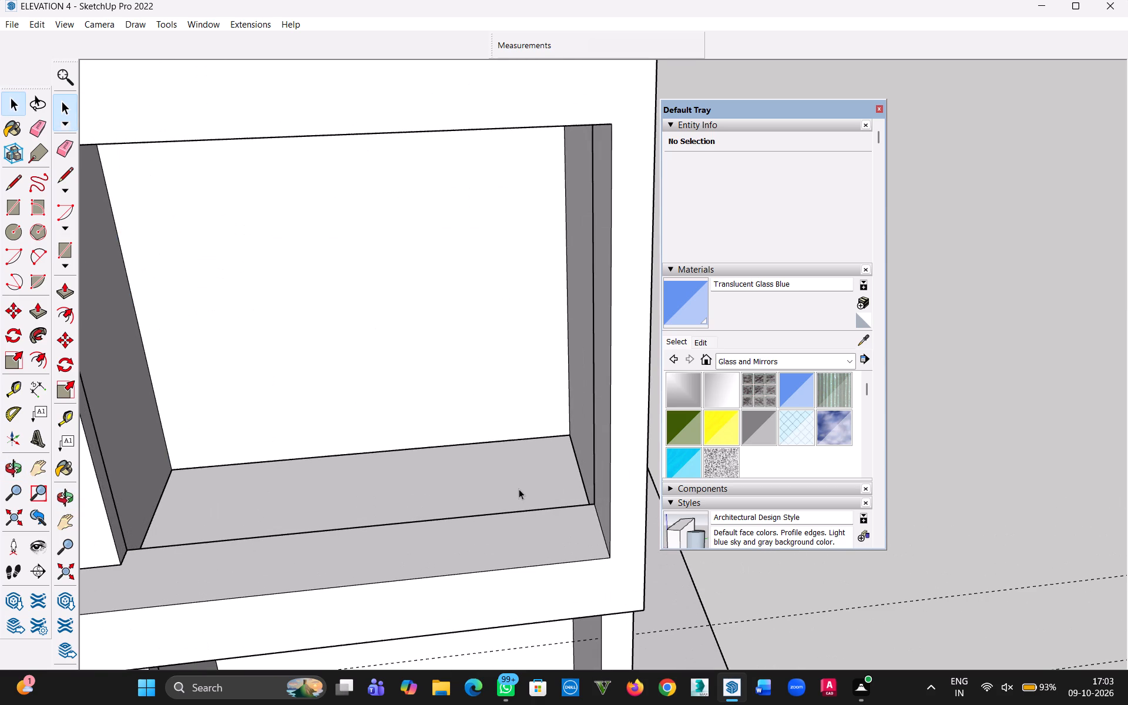
pyautogui.scroll(3, 508, 456)
pyautogui.scroll(-7, 487, 453)
pyautogui.press('h')
pyautogui.moveTo(509, 432); pyautogui.dragTo(618, 586)
pyautogui.moveTo(542, 536); pyautogui.dragTo(492, 394, button='middle')
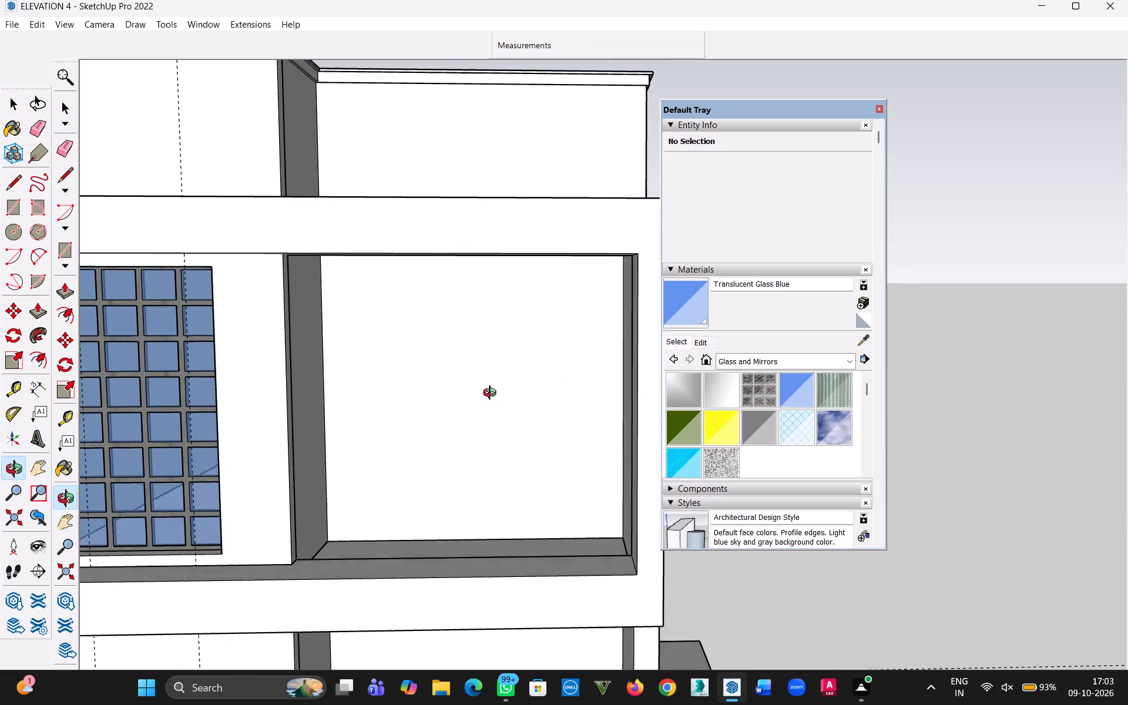
pyautogui.moveTo(492, 394); pyautogui.dragTo(578, 477, button='middle')
pyautogui.moveTo(588, 516); pyautogui.dragTo(421, 466)
pyautogui.moveTo(436, 470); pyautogui.dragTo(482, 447, button='middle')
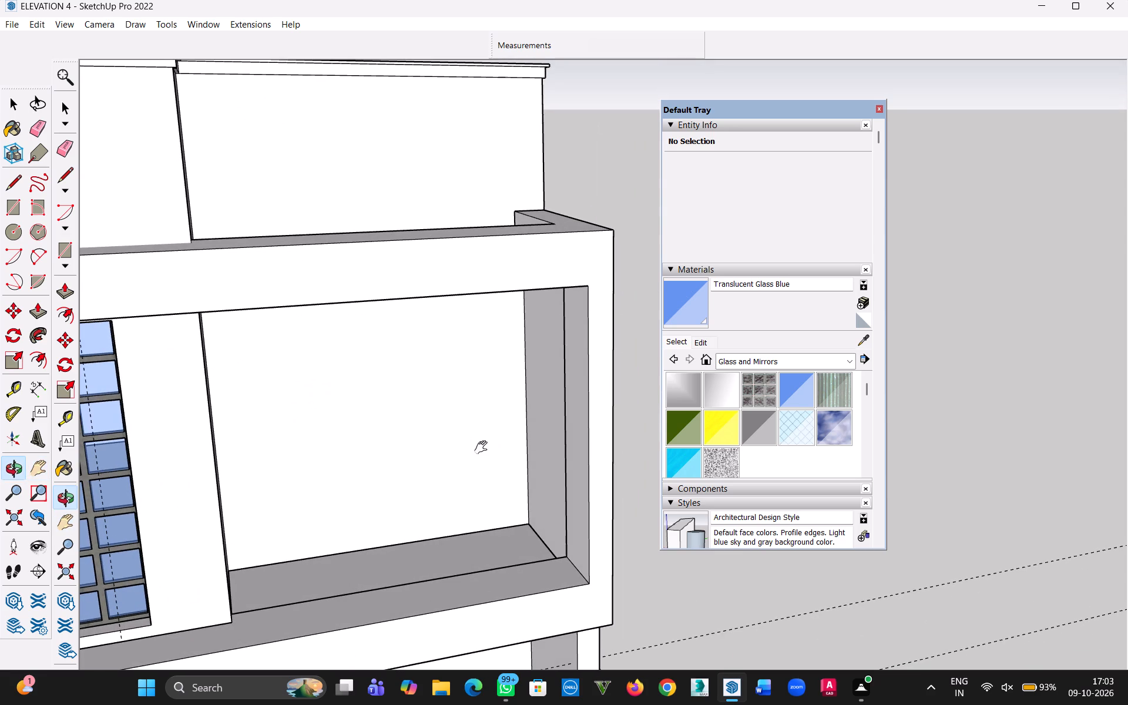
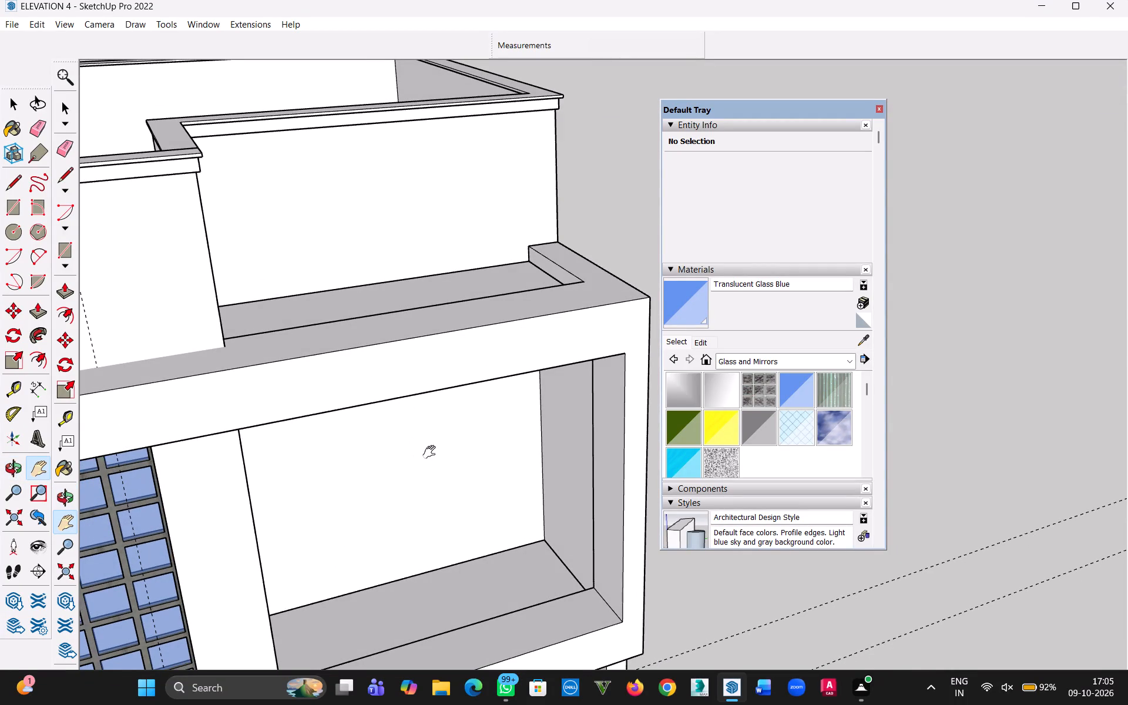
# Place a vertical guide 3' in from the outer side edge of the balcony recess's back wall.
pyautogui.moveTo(431, 454); pyautogui.dragTo(335, 360, button='middle')
pyautogui.scroll(2, 485, 413)
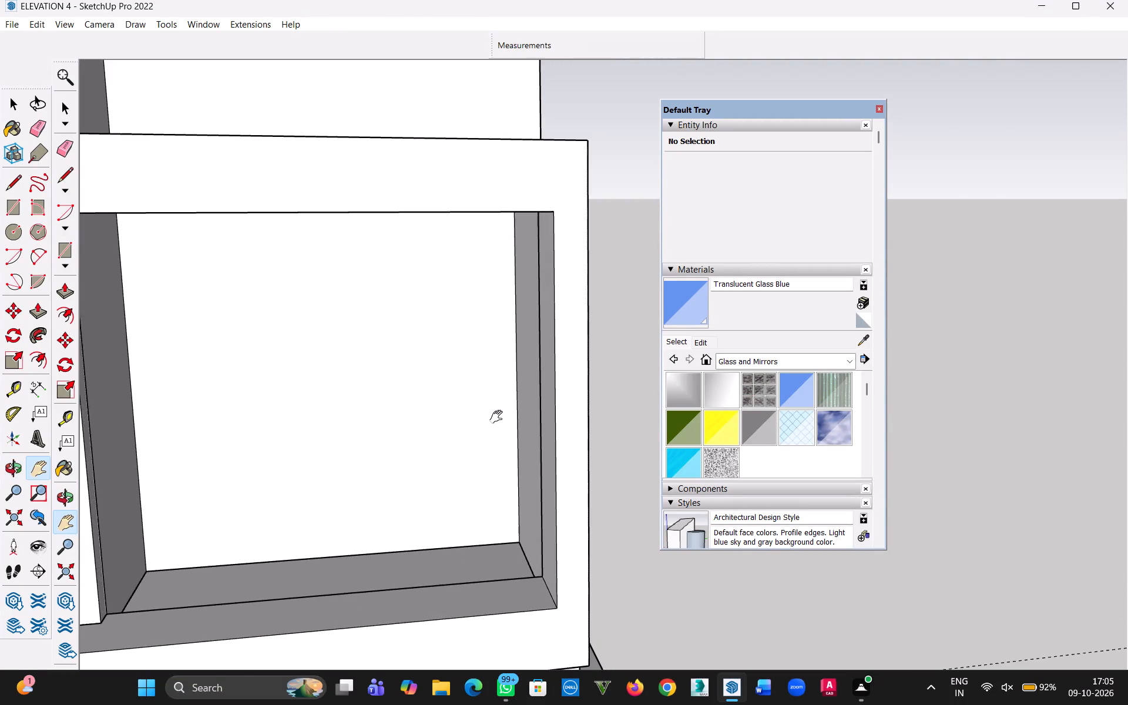
pyautogui.scroll(-3, 499, 419)
pyautogui.scroll(3, 482, 432)
pyautogui.scroll(-2, 505, 437)
pyautogui.press('t')
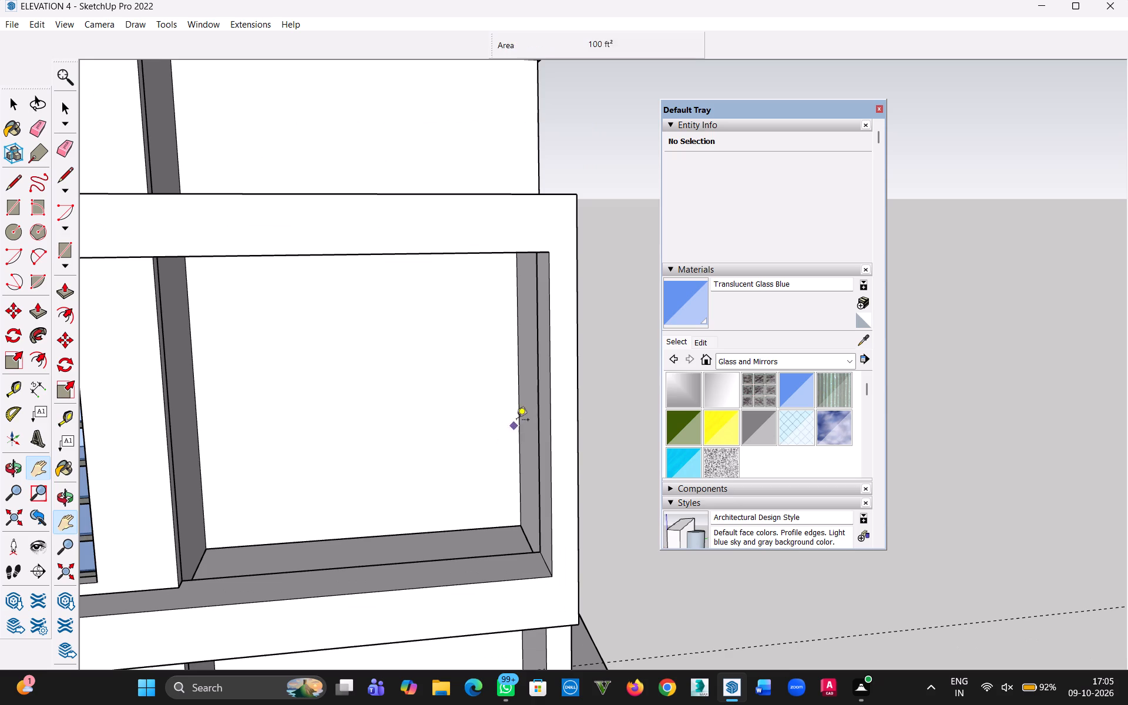
pyautogui.click(516, 390)
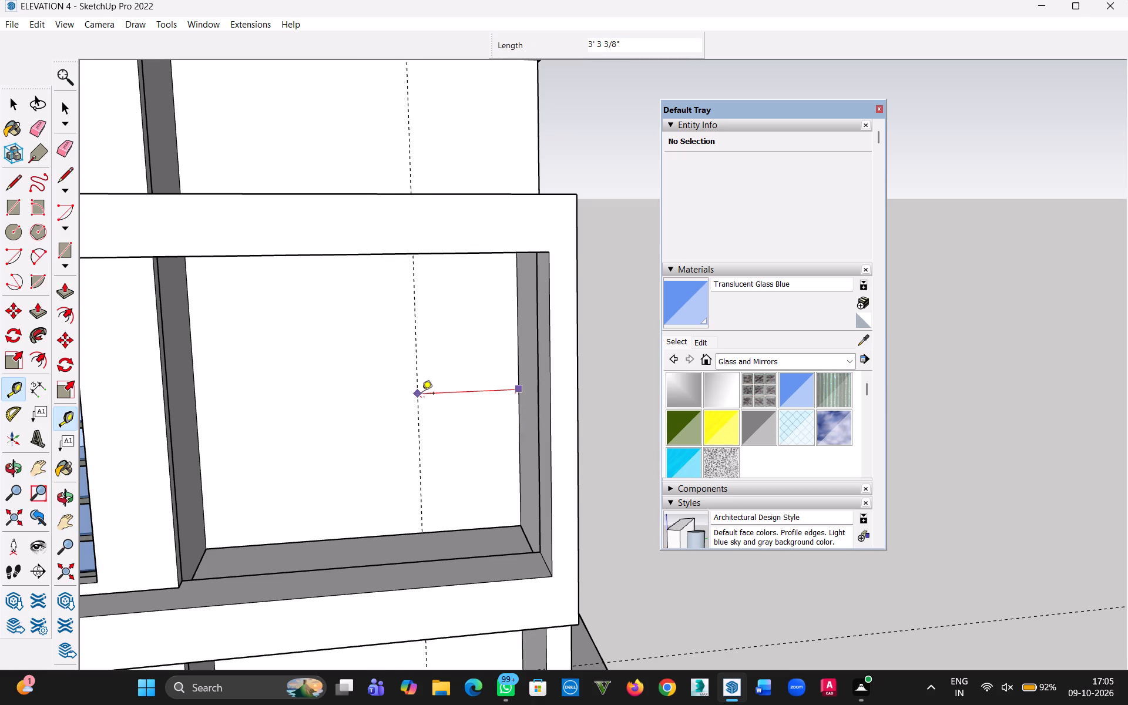
pyautogui.write("3'")
pyautogui.press('Return')
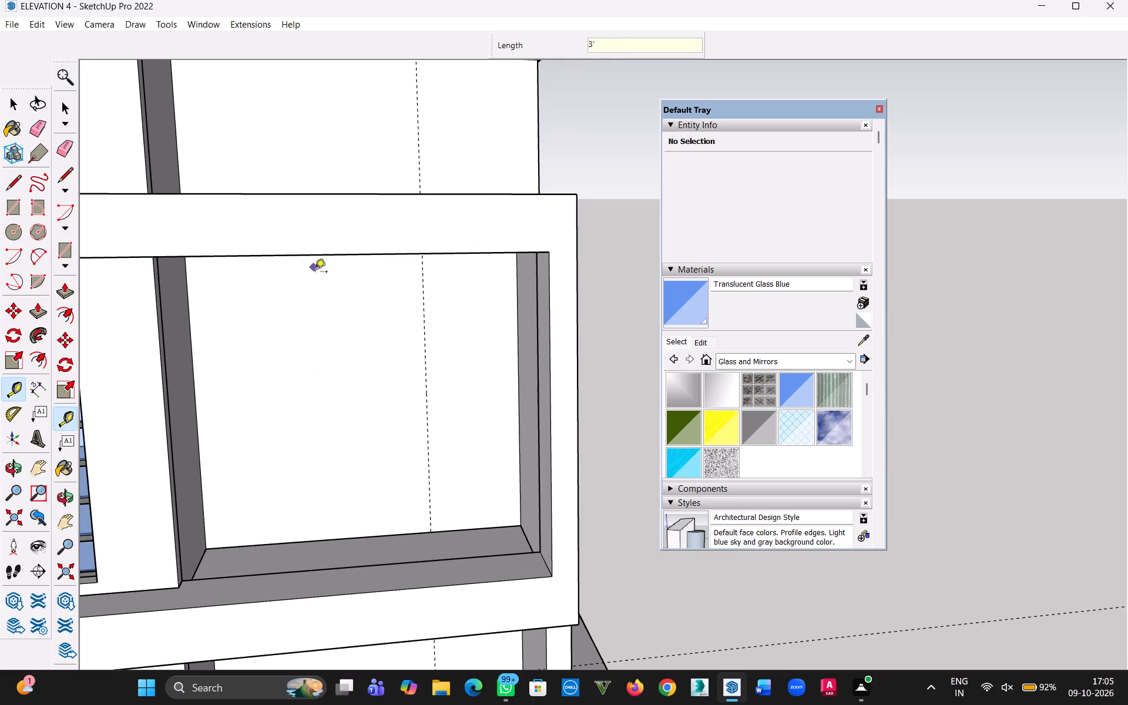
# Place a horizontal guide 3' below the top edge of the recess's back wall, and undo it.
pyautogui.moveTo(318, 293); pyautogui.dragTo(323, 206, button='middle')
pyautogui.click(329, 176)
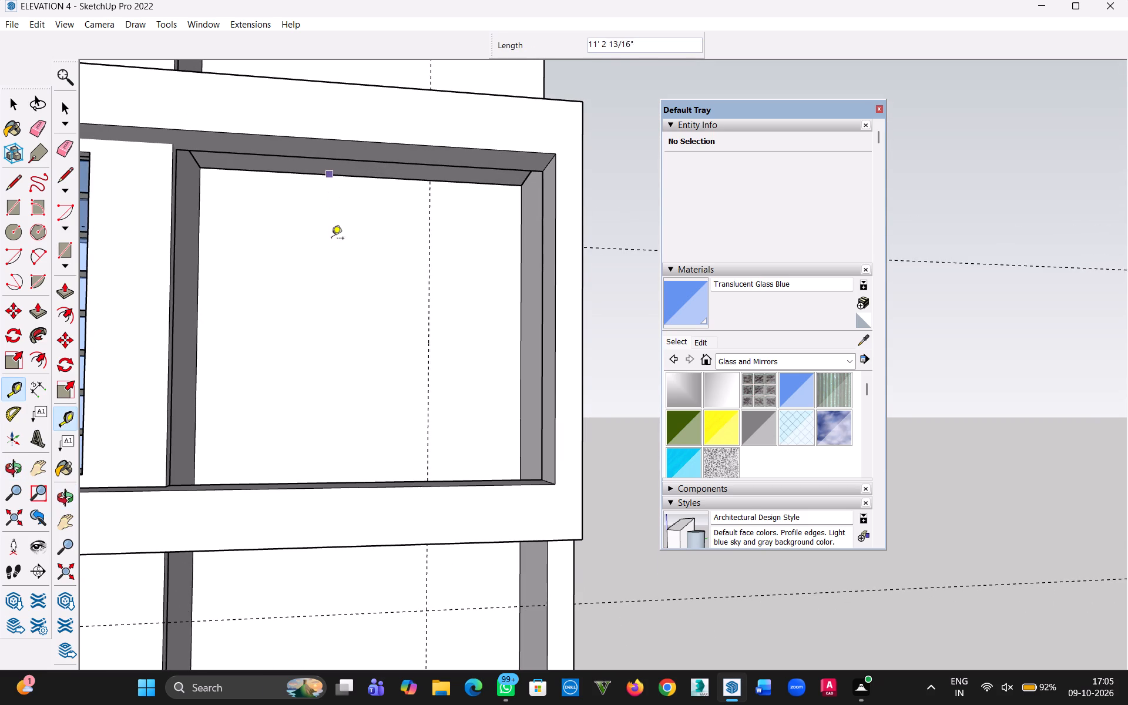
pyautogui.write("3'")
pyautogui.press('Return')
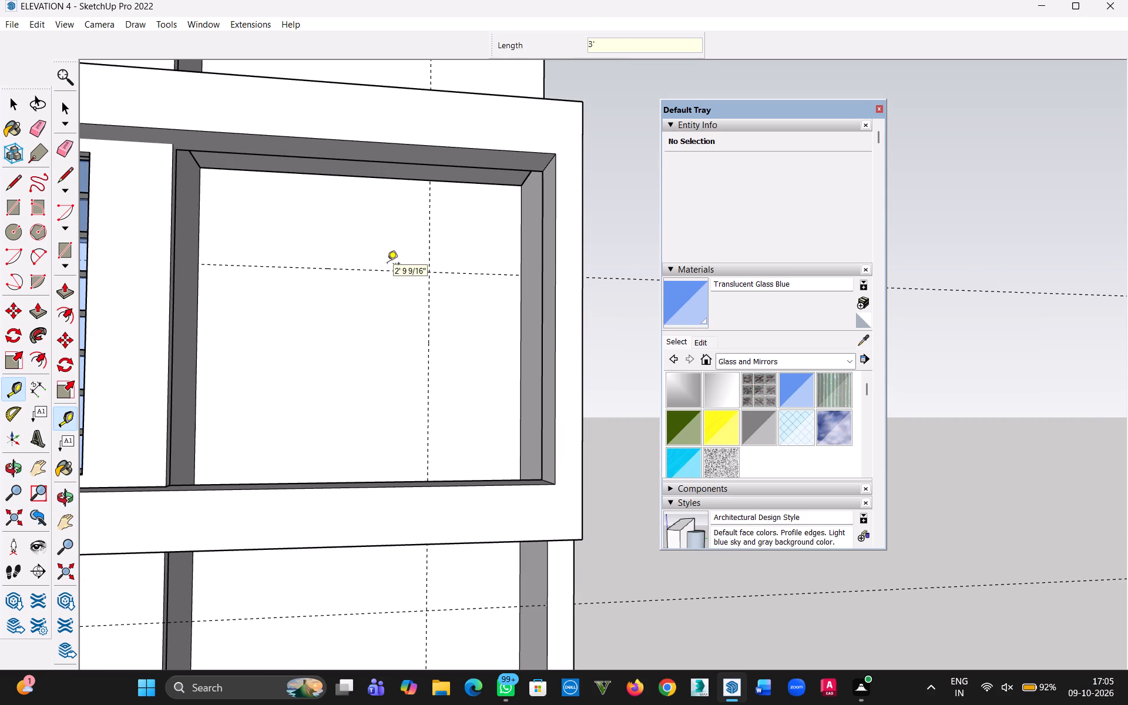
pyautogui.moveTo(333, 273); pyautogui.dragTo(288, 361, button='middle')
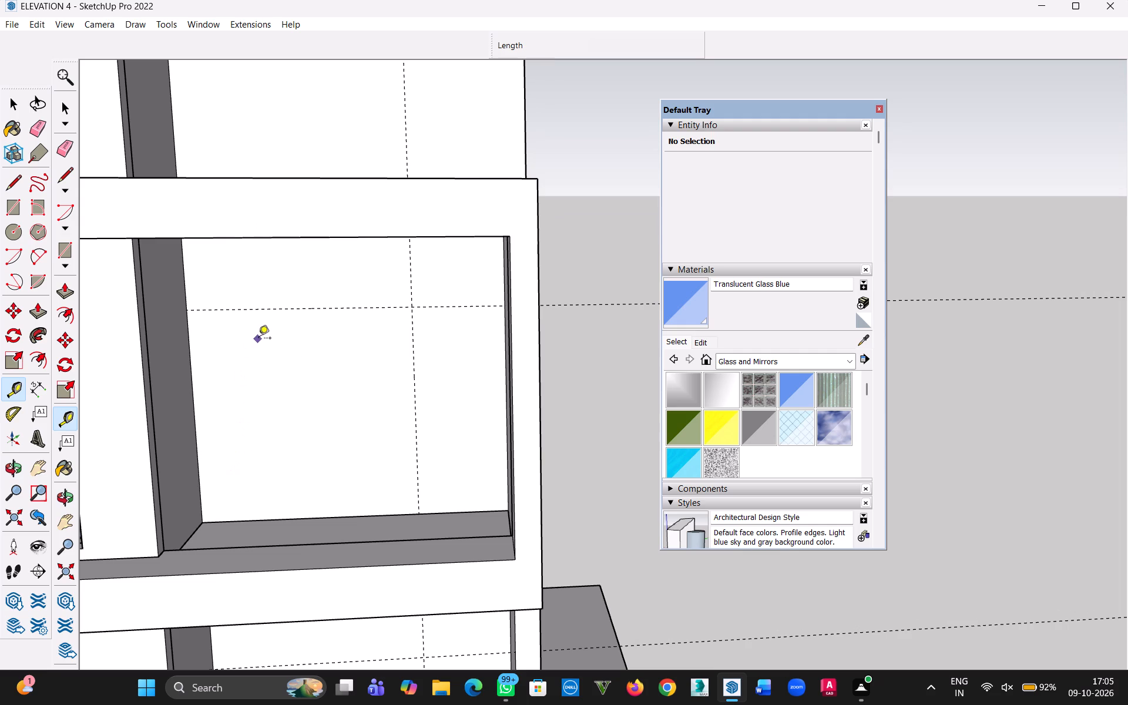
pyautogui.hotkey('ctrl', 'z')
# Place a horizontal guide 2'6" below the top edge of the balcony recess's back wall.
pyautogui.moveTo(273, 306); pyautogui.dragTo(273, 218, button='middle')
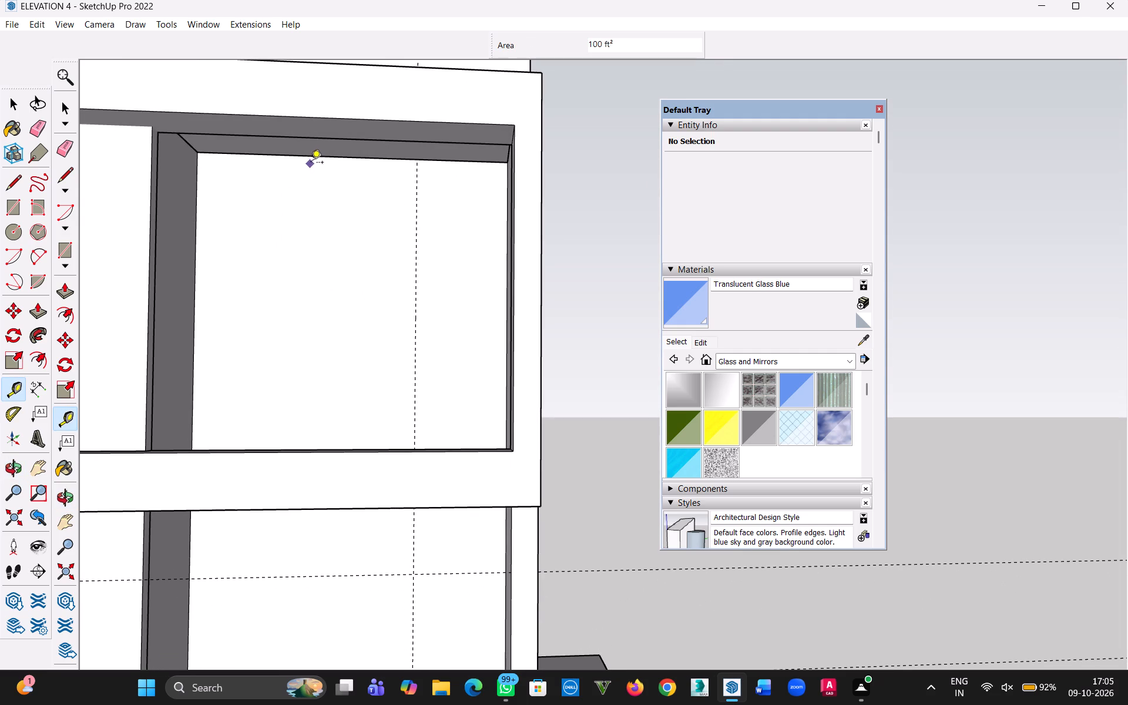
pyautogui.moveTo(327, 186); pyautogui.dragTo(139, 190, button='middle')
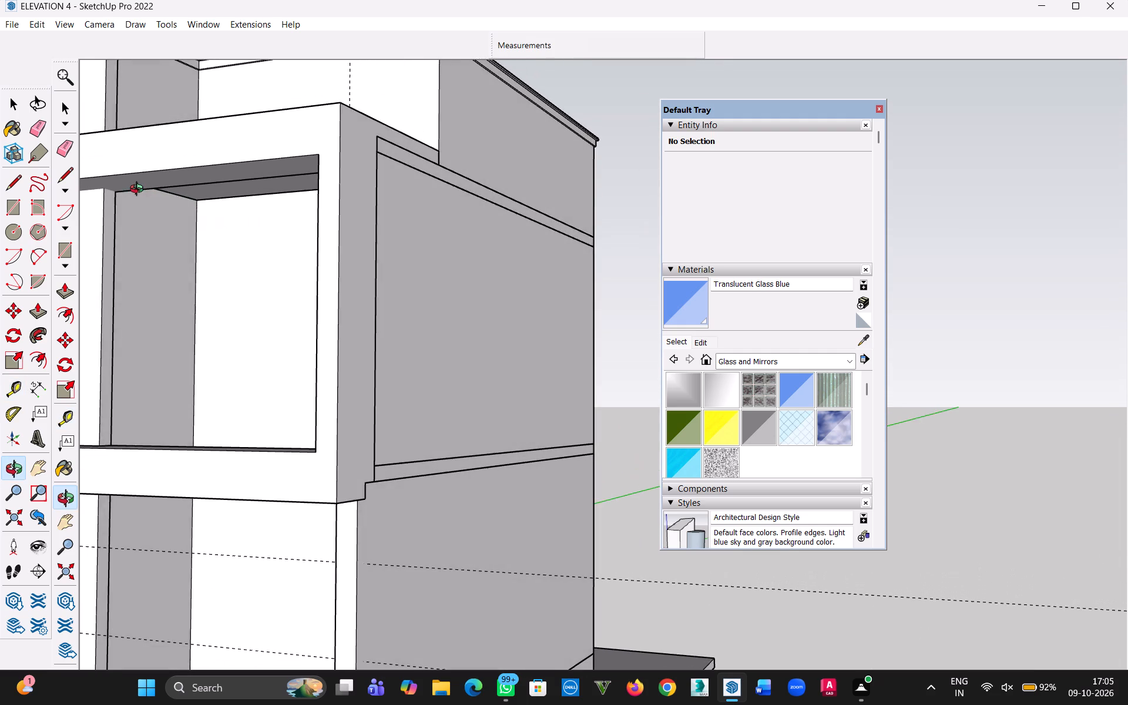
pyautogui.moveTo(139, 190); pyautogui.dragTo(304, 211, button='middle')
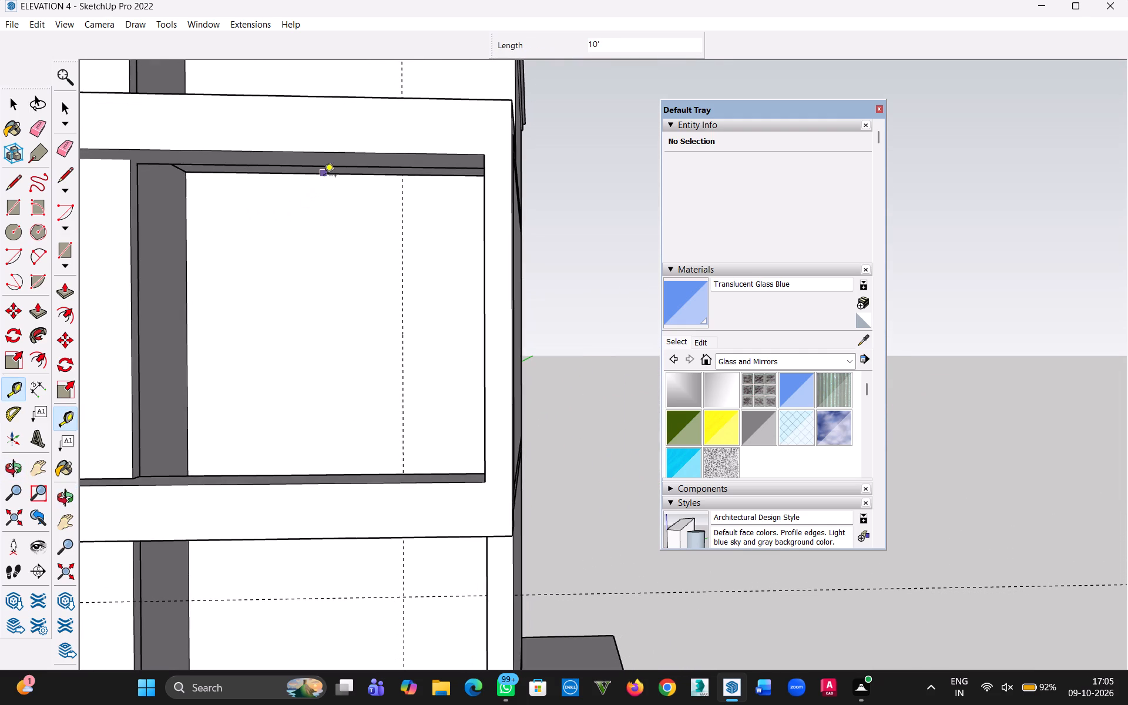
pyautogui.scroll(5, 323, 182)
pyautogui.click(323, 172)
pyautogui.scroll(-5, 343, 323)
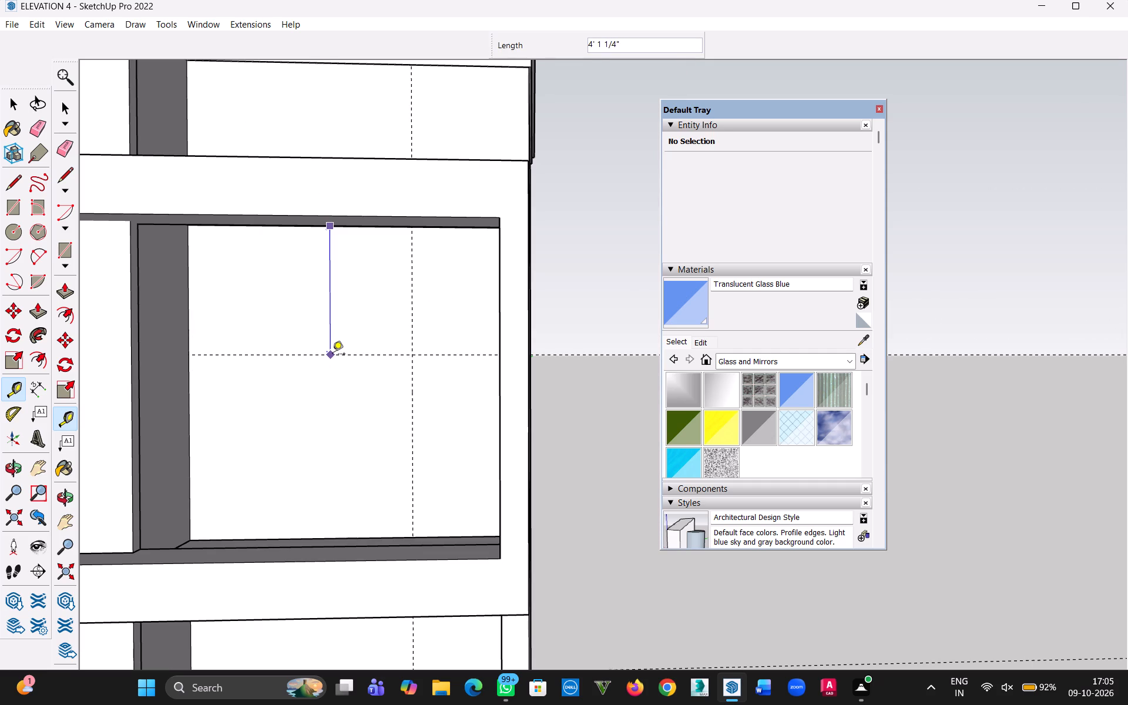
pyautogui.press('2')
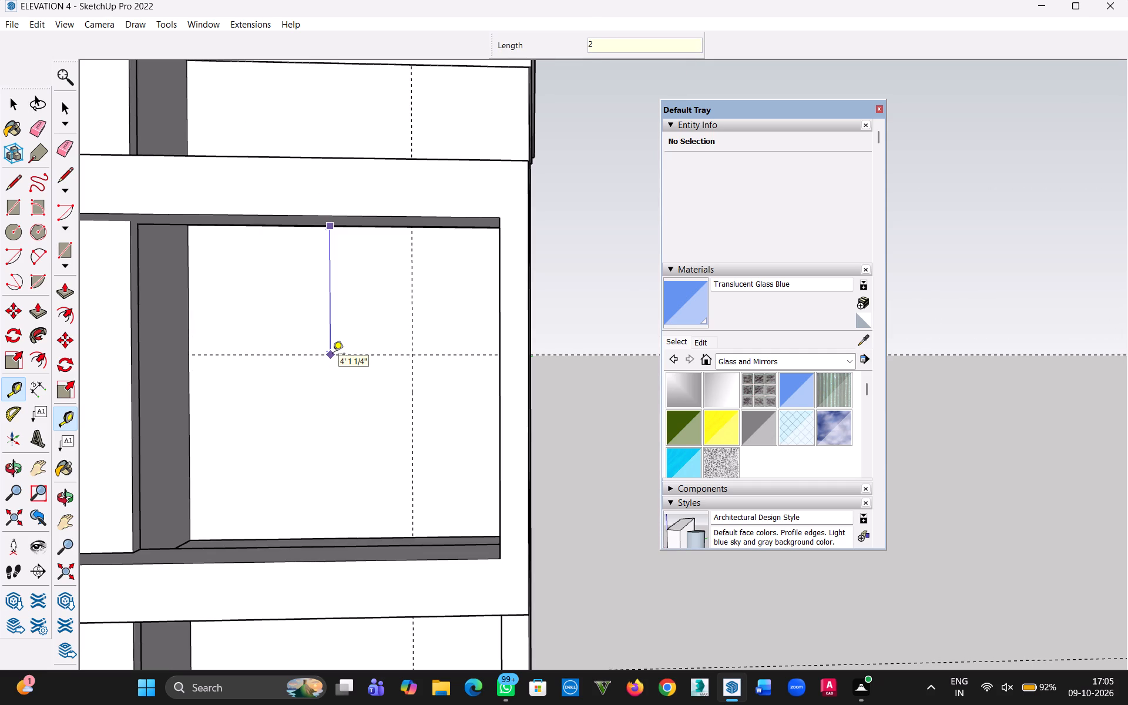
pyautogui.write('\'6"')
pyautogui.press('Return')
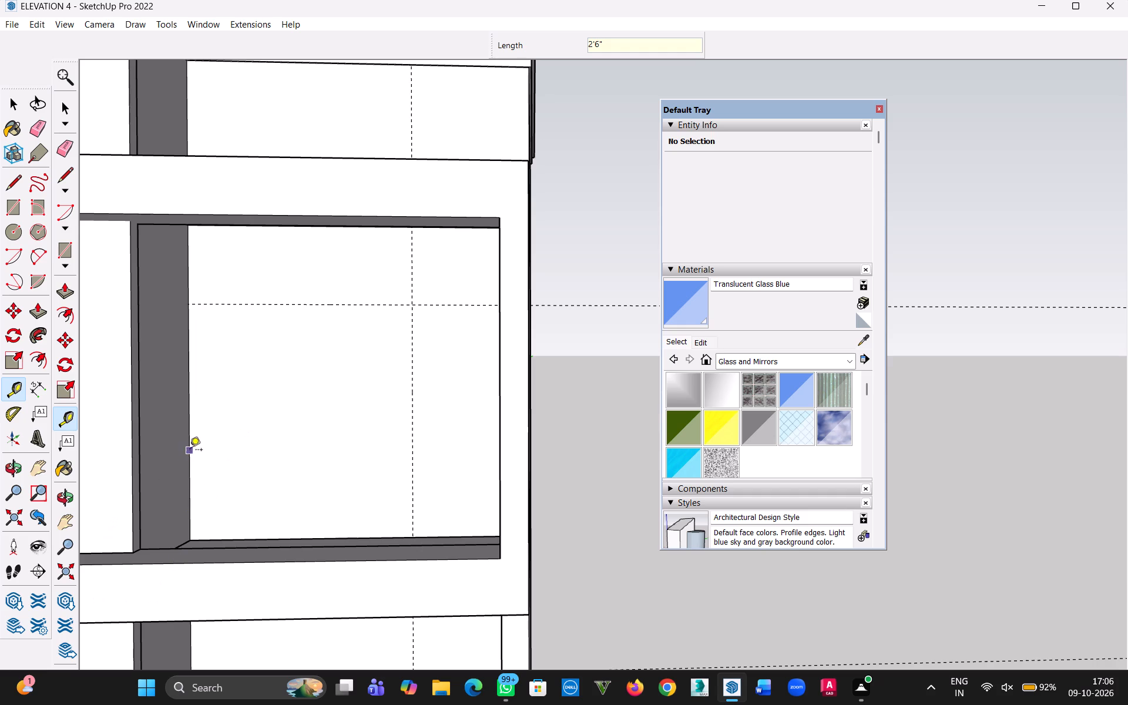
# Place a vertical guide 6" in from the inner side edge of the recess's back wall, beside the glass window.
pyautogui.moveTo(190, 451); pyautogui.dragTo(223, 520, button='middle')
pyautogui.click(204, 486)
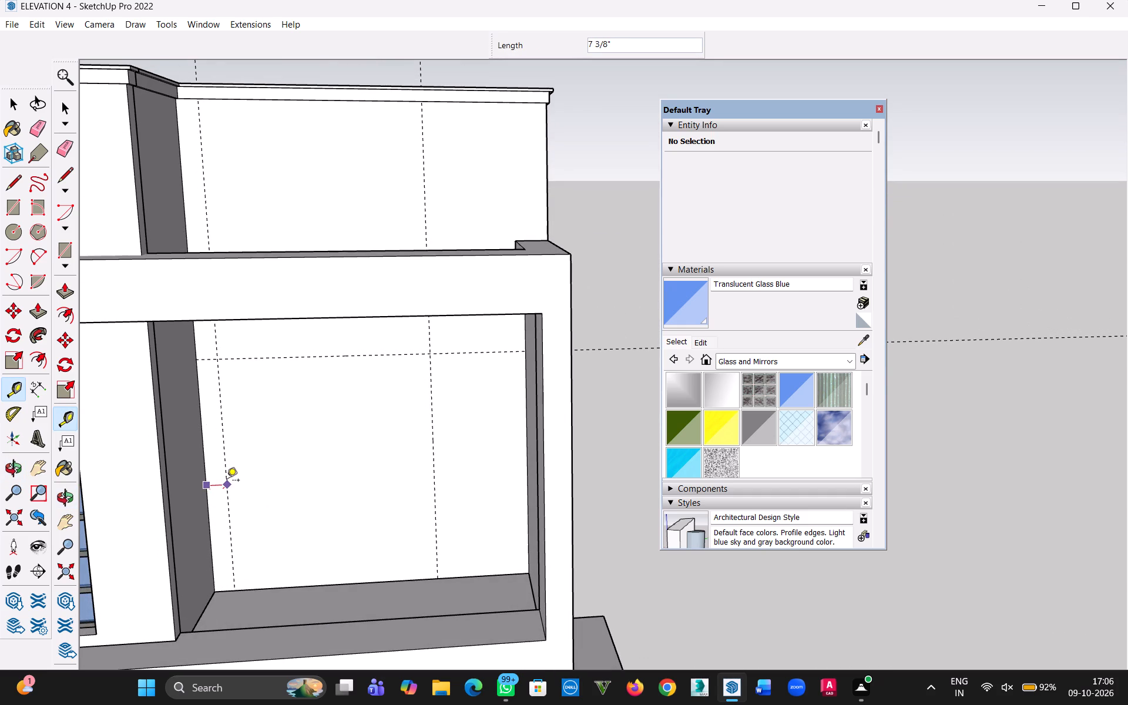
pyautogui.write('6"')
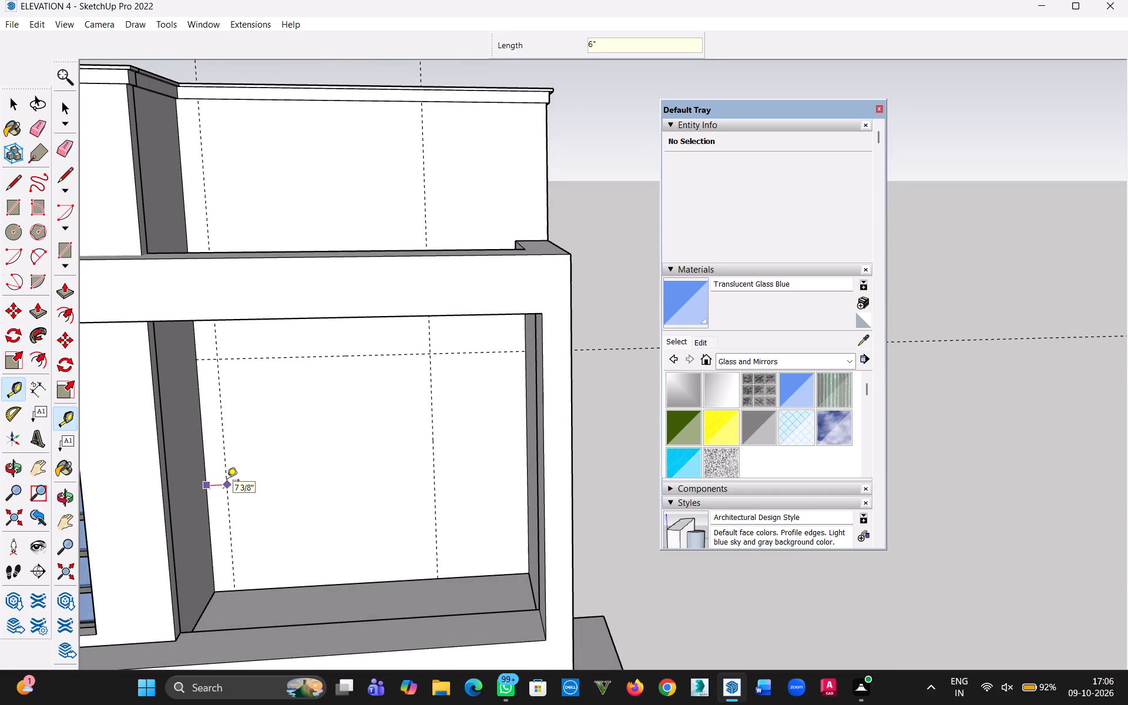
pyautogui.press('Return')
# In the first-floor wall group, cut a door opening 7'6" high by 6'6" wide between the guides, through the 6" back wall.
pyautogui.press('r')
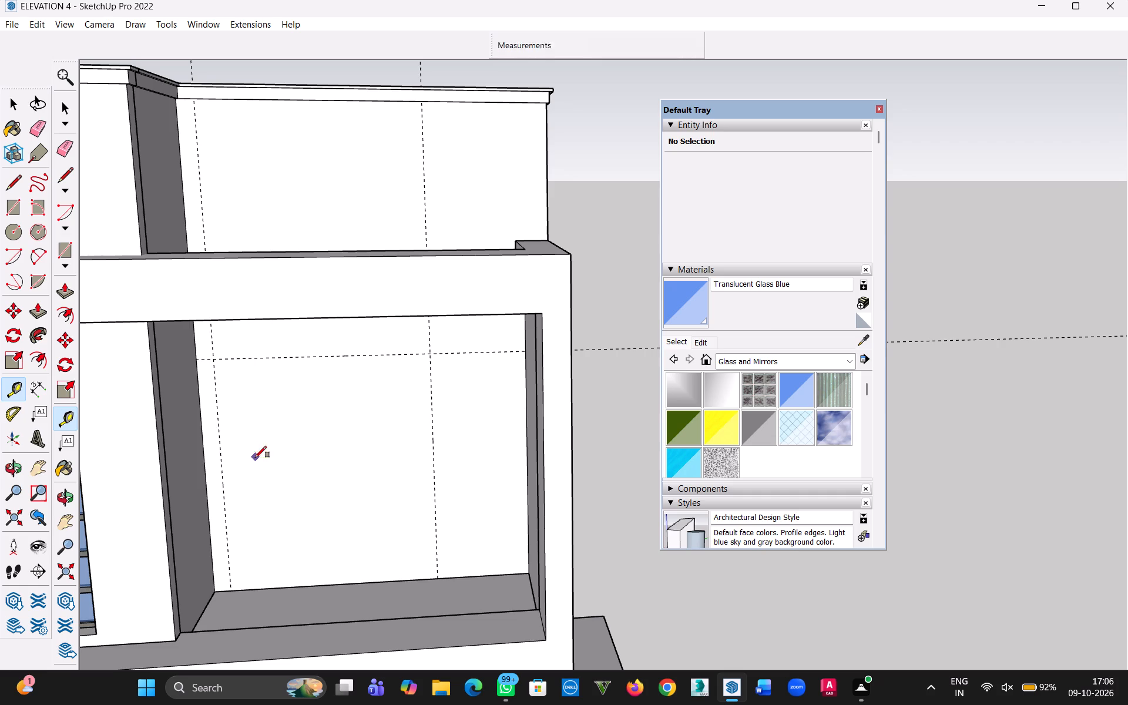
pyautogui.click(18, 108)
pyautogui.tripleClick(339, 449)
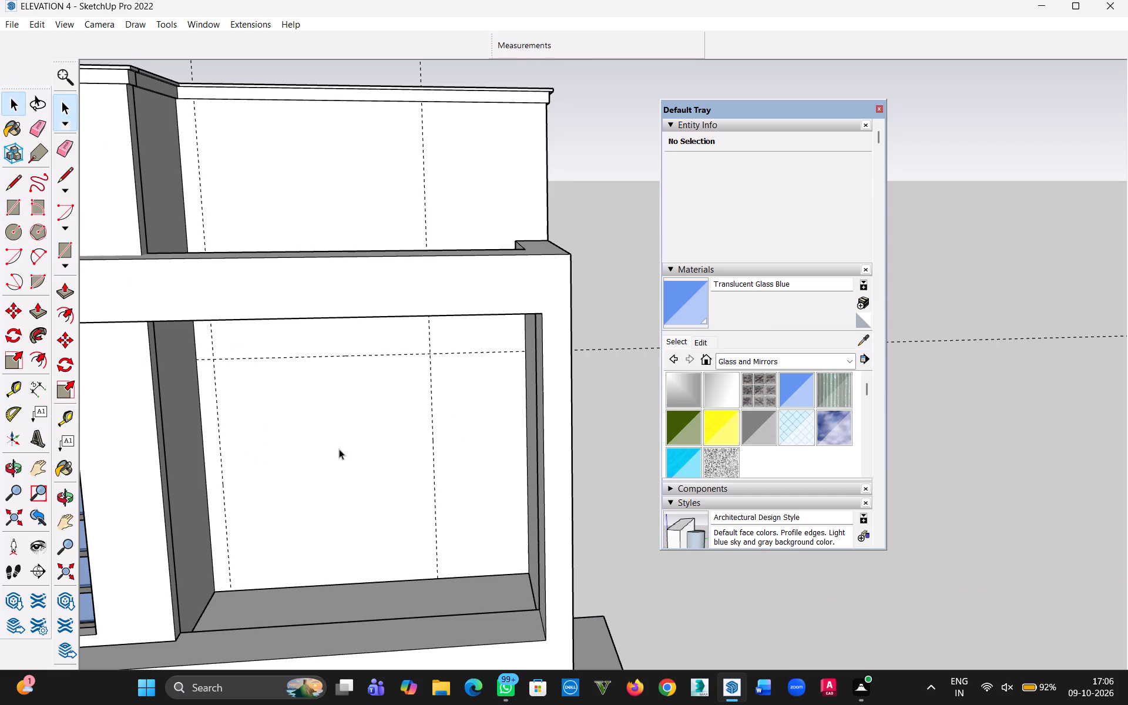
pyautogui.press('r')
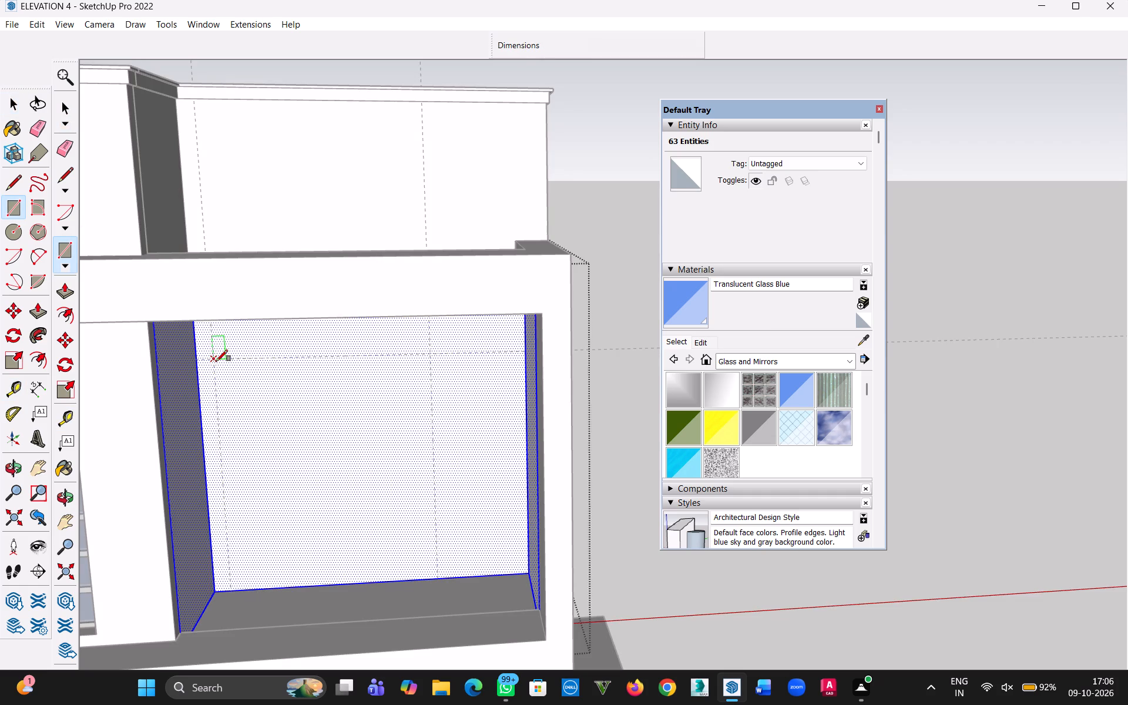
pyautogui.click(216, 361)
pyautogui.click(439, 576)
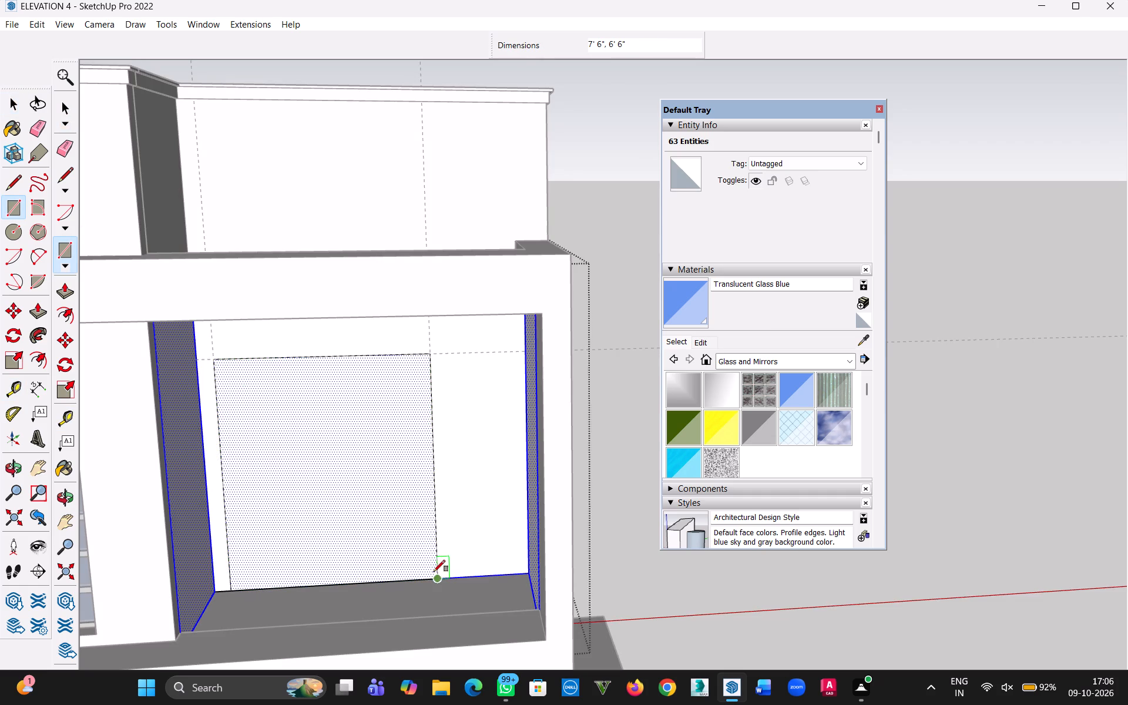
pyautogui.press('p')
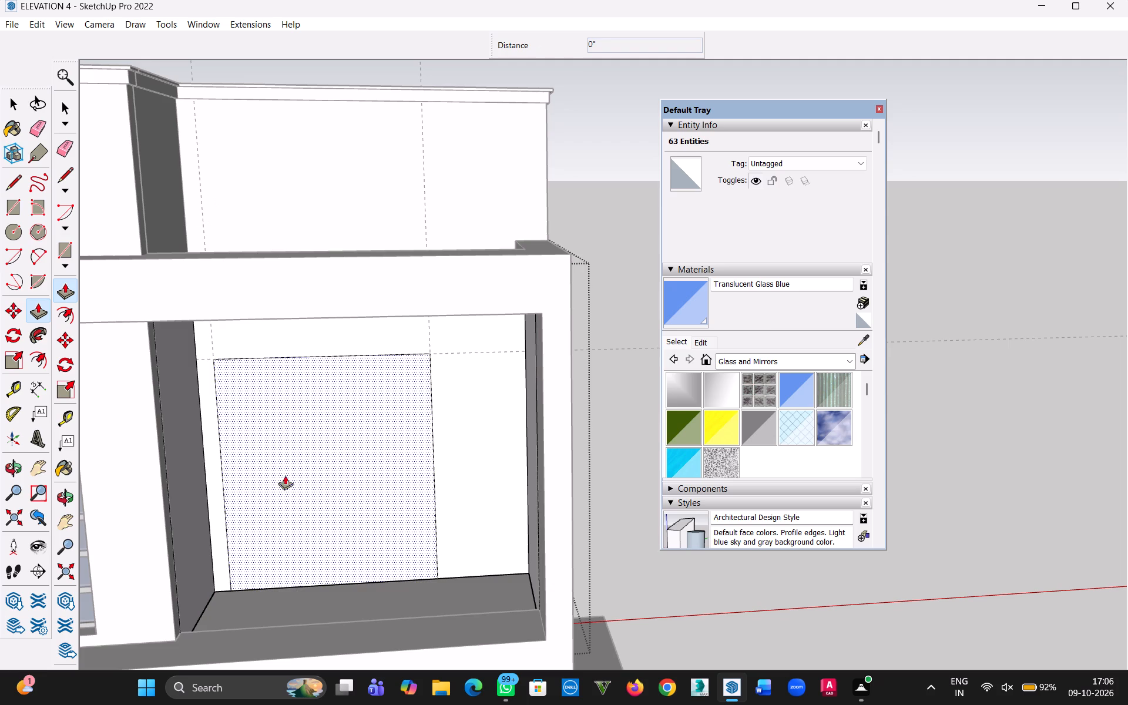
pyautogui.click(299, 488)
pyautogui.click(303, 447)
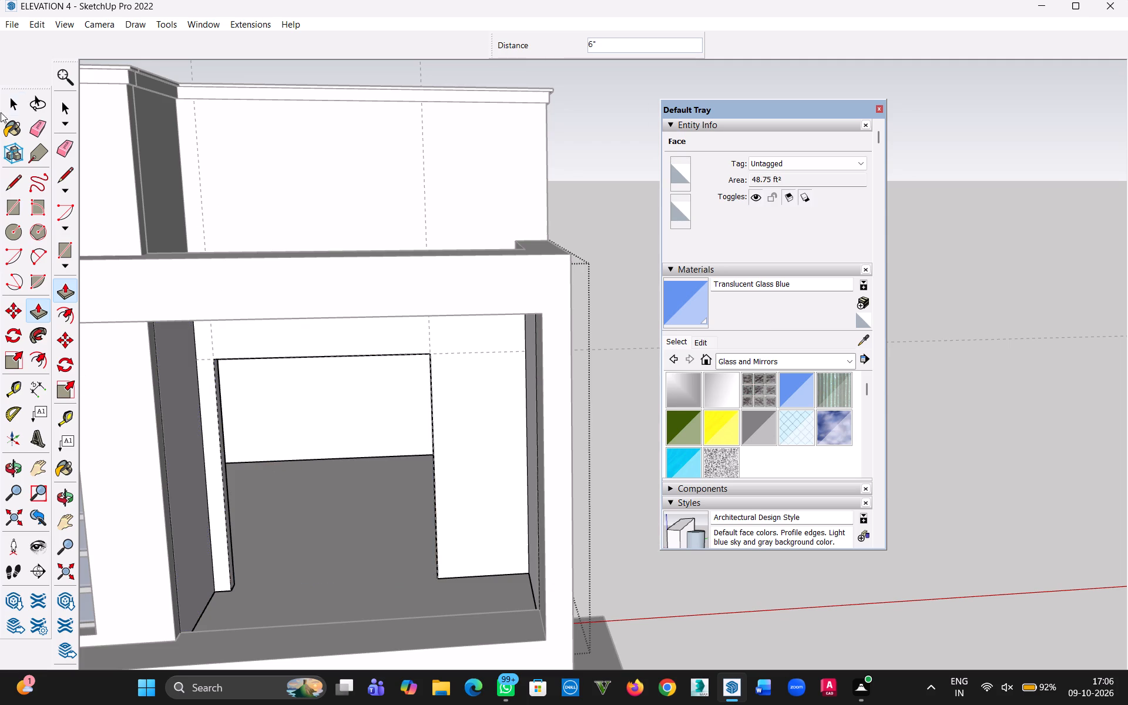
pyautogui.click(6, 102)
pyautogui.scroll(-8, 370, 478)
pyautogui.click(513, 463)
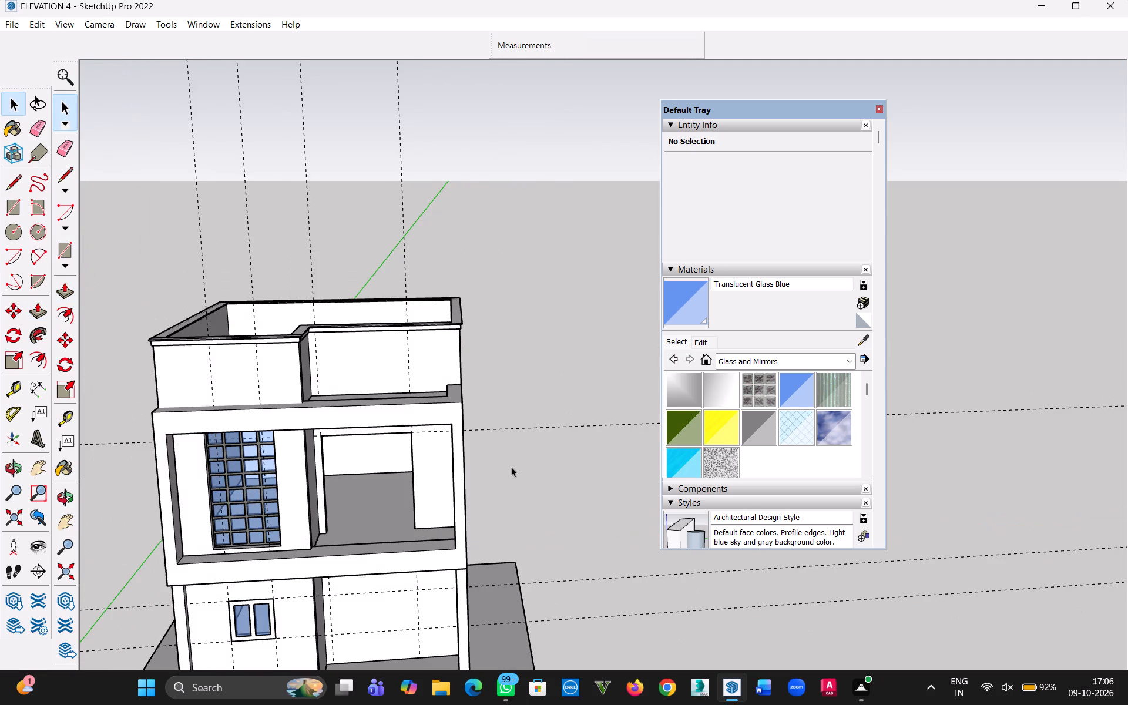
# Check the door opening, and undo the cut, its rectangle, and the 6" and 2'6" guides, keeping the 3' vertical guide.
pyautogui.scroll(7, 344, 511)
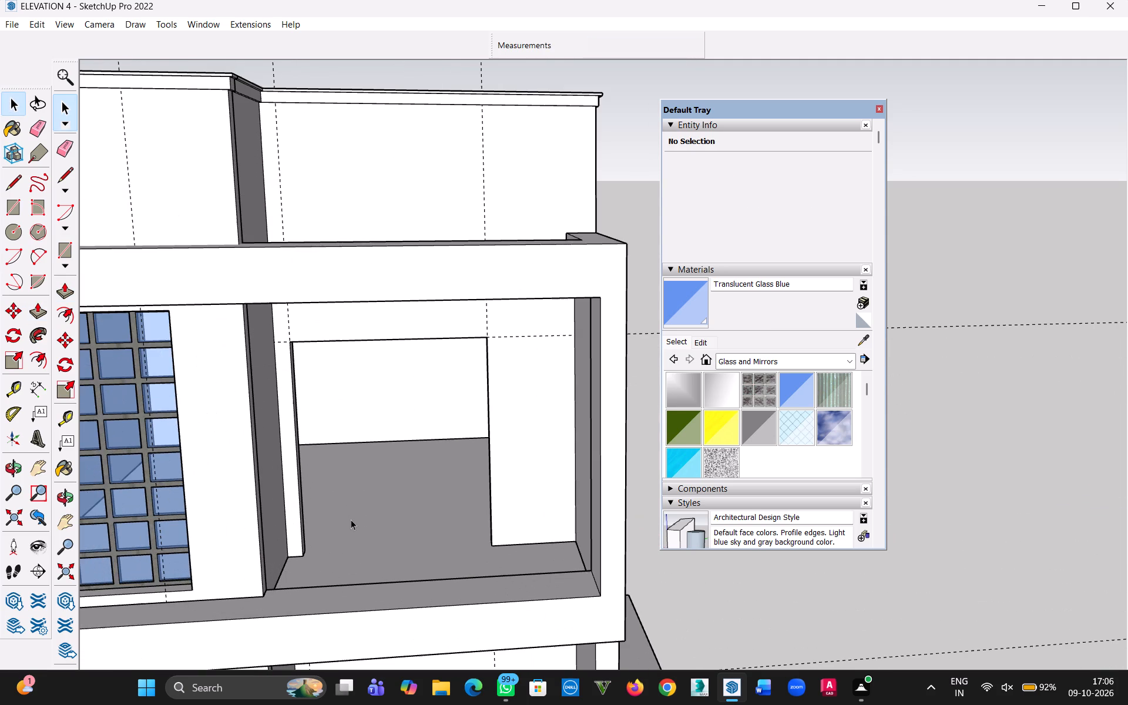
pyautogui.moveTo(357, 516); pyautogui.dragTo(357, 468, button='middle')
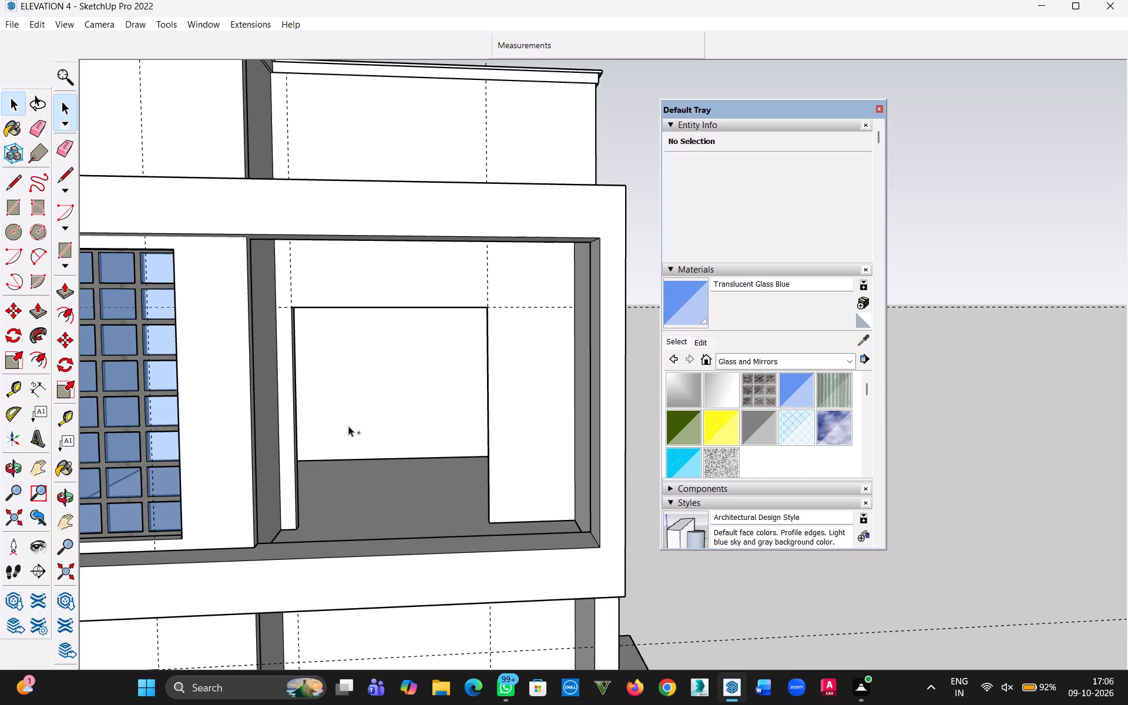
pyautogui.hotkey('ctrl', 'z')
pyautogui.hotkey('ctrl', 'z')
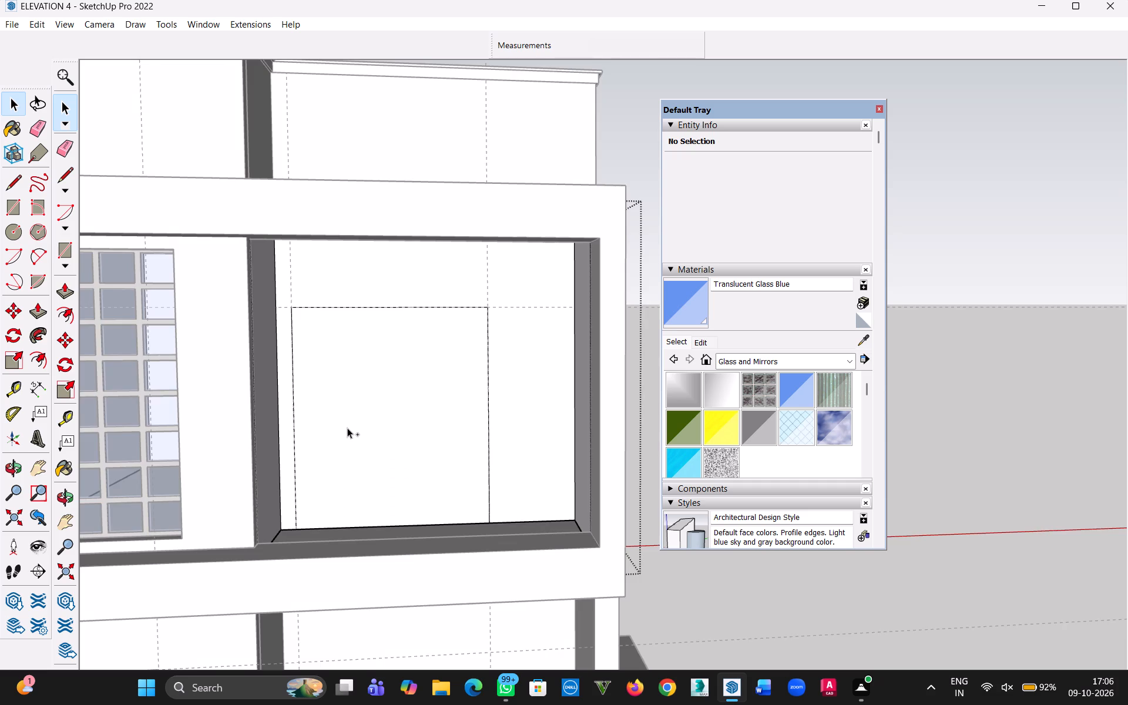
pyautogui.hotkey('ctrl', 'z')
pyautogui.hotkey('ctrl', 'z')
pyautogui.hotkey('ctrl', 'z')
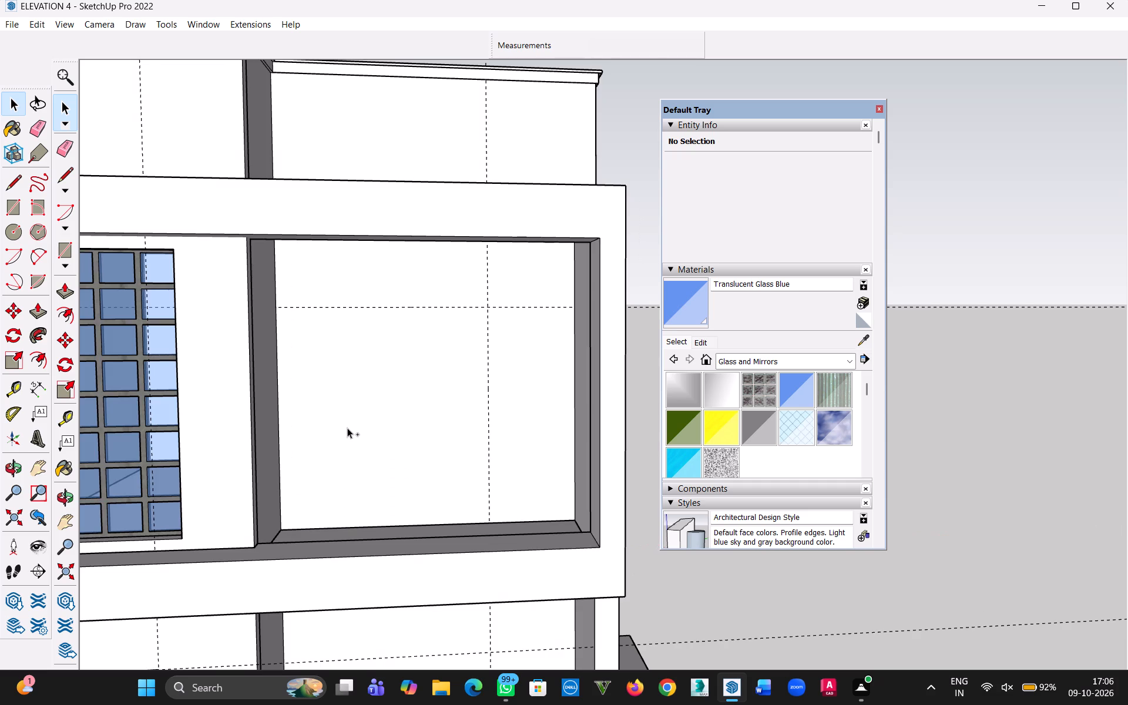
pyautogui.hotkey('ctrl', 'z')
# Place a vertical guide 6" in from the inner side edge of the recess's back wall.
pyautogui.press('t')
pyautogui.click(277, 418)
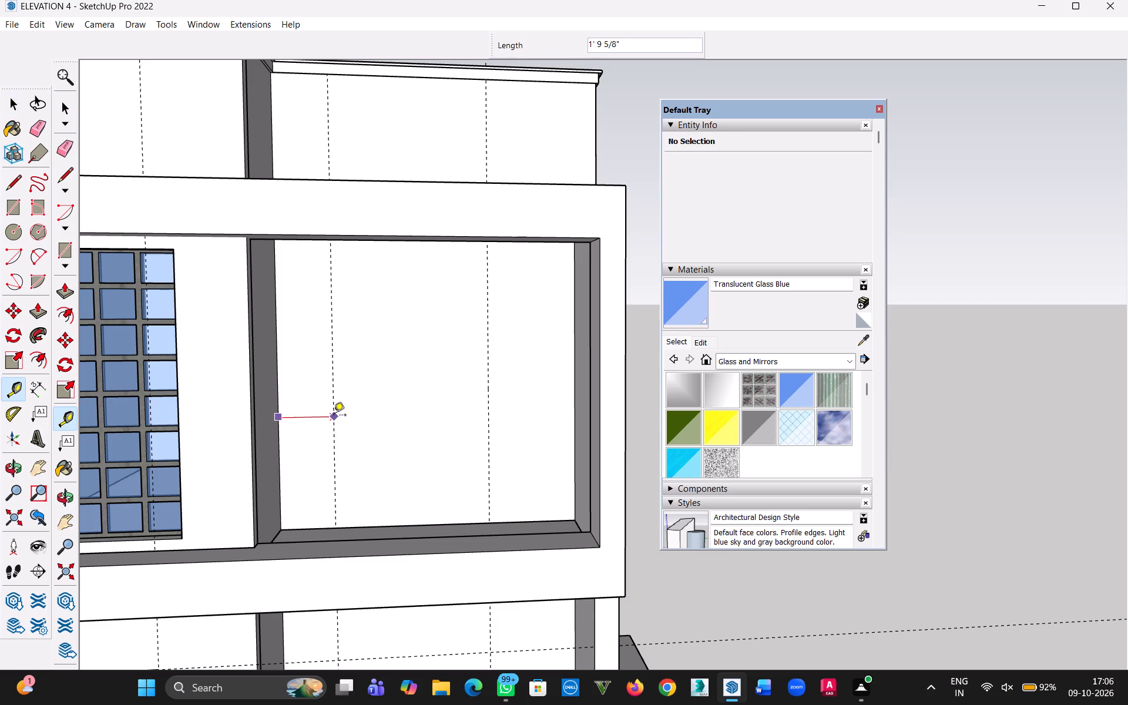
pyautogui.write('6"')
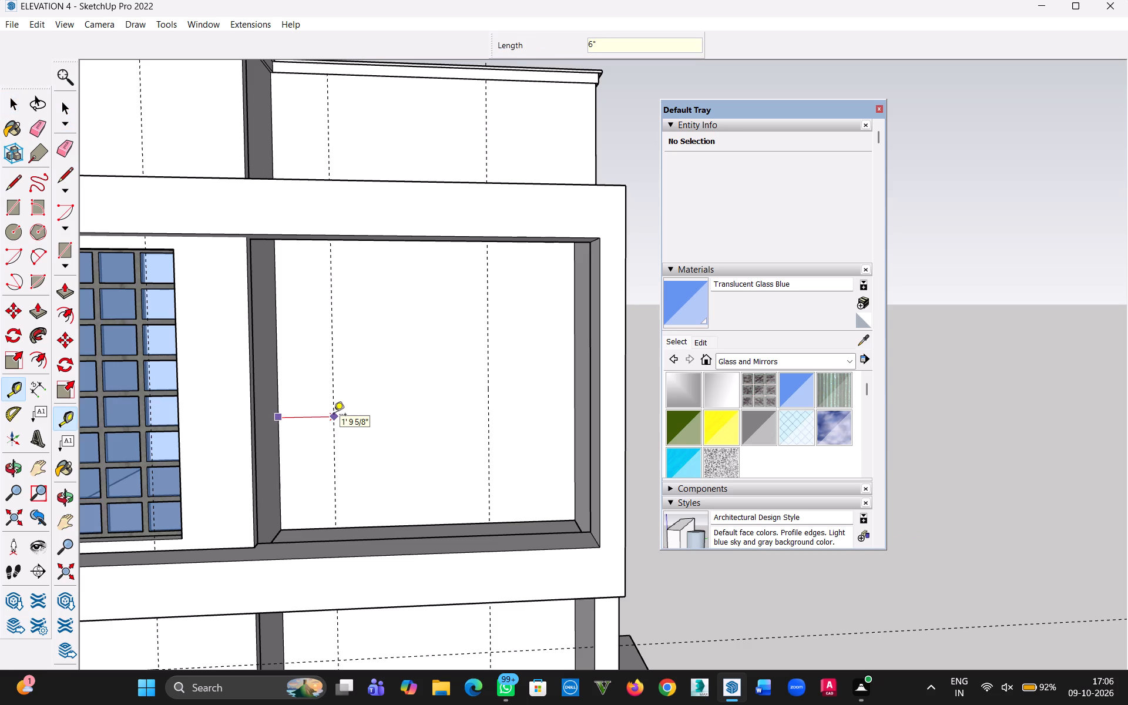
pyautogui.press('Return')
# Place a horizontal guide 3' below the top edge of the balcony recess's back wall.
pyautogui.scroll(3, 343, 249)
pyautogui.moveTo(378, 251); pyautogui.dragTo(388, 199, button='middle')
pyautogui.click(397, 194)
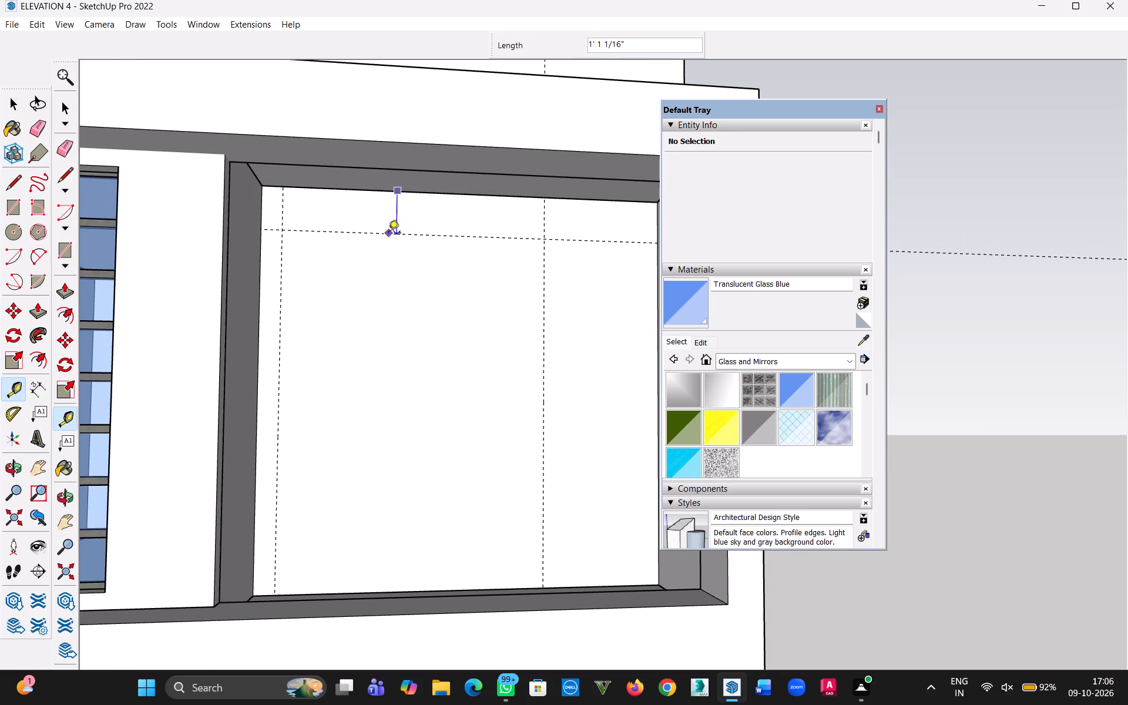
pyautogui.write("3'")
pyautogui.press('Return')
# Place another vertical guide 1' from the outer 3' guide, towards the inner side of the recess.
pyautogui.scroll(-2, 395, 388)
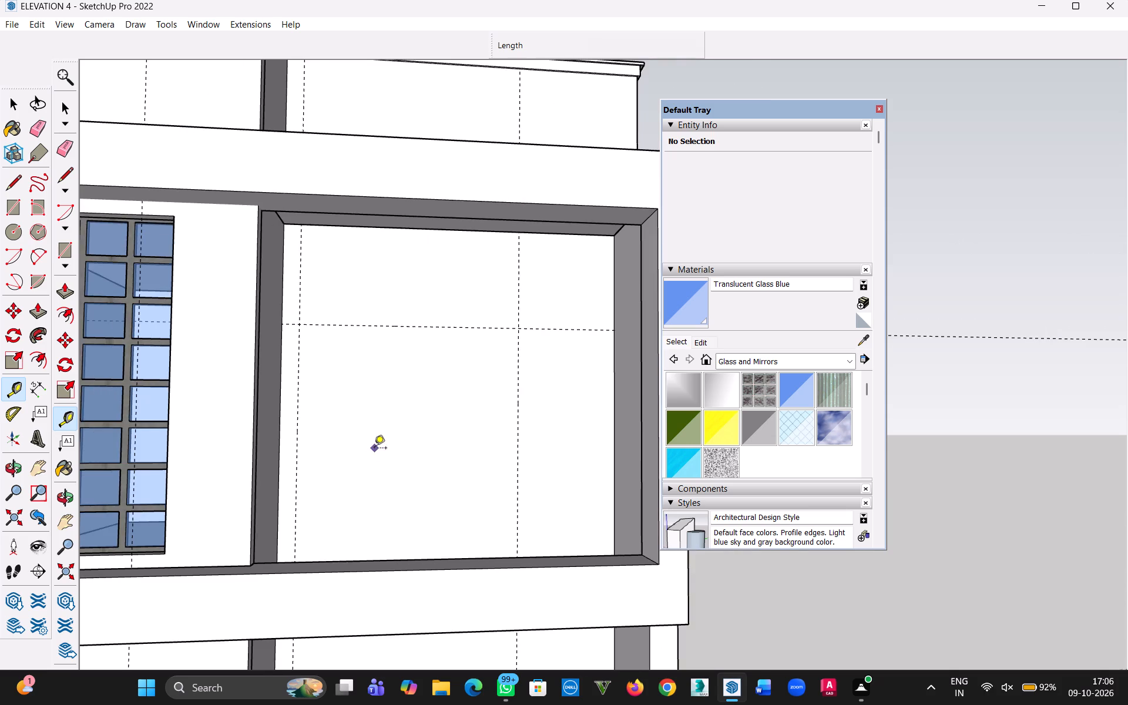
pyautogui.moveTo(374, 449); pyautogui.dragTo(367, 499, button='middle')
pyautogui.scroll(-1, 375, 458)
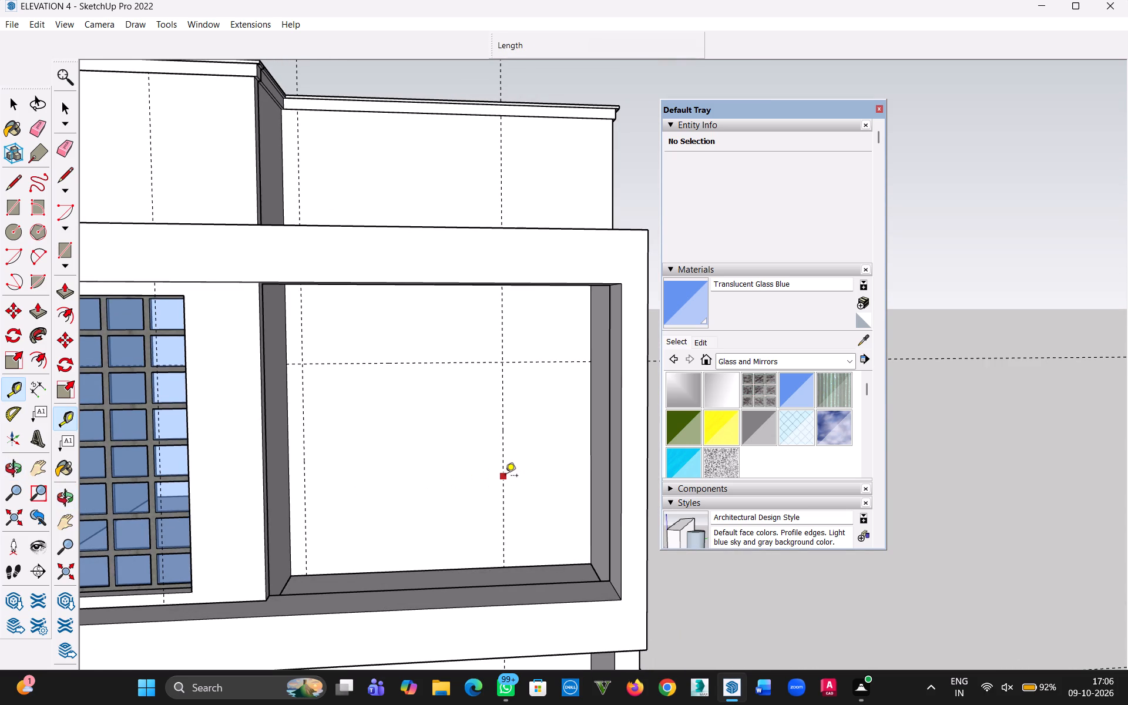
pyautogui.click(505, 476)
pyautogui.write("1'")
pyautogui.press('Return')
# Inside the wall group, draw a 5'6" by 7' door rectangle between the guides, from the 3' horizontal guide down to the recess floor.
pyautogui.press('r')
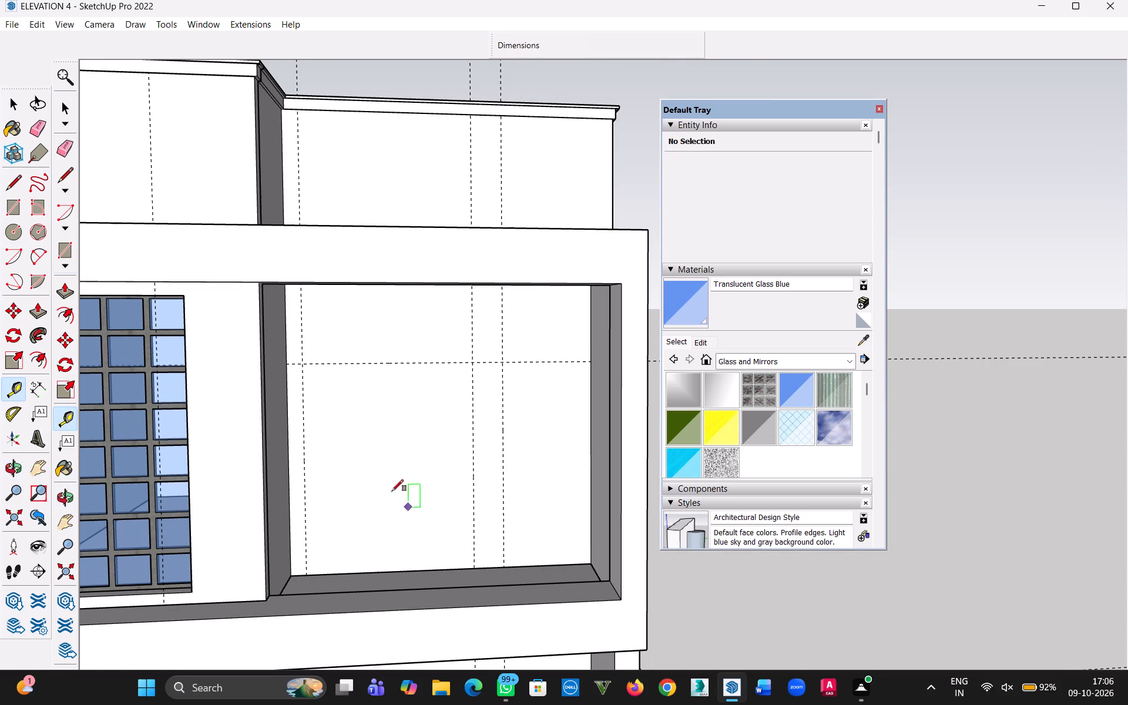
pyautogui.click(4, 103)
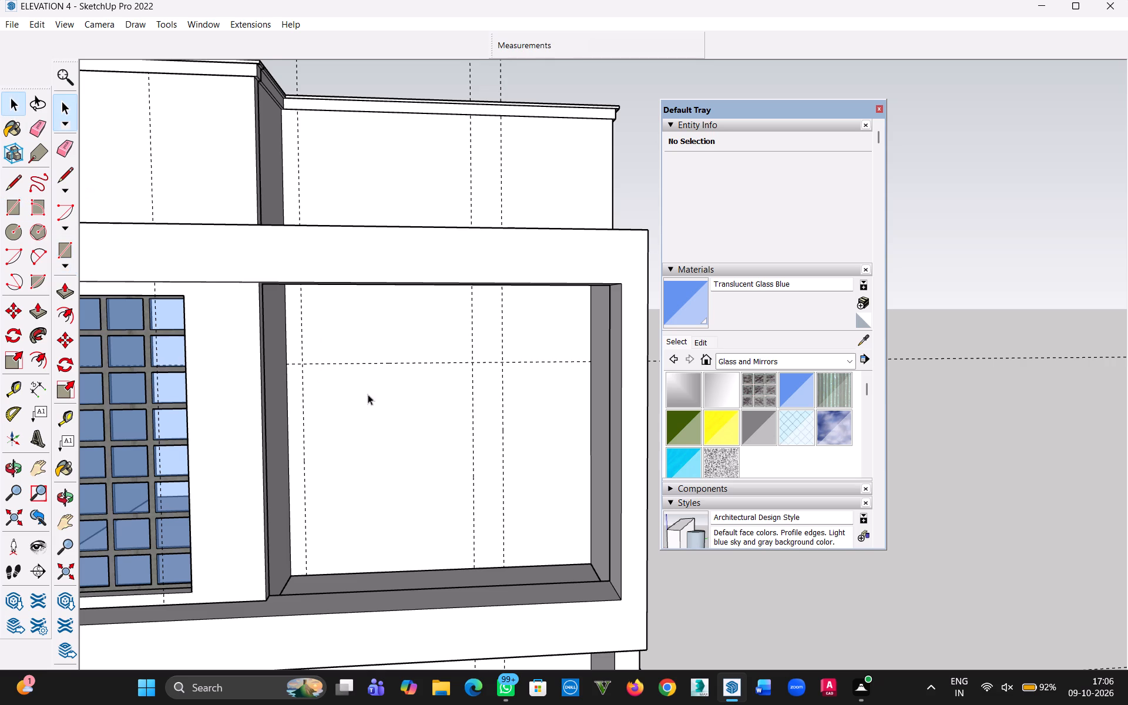
pyautogui.doubleClick(387, 431)
pyautogui.doubleClick(382, 417)
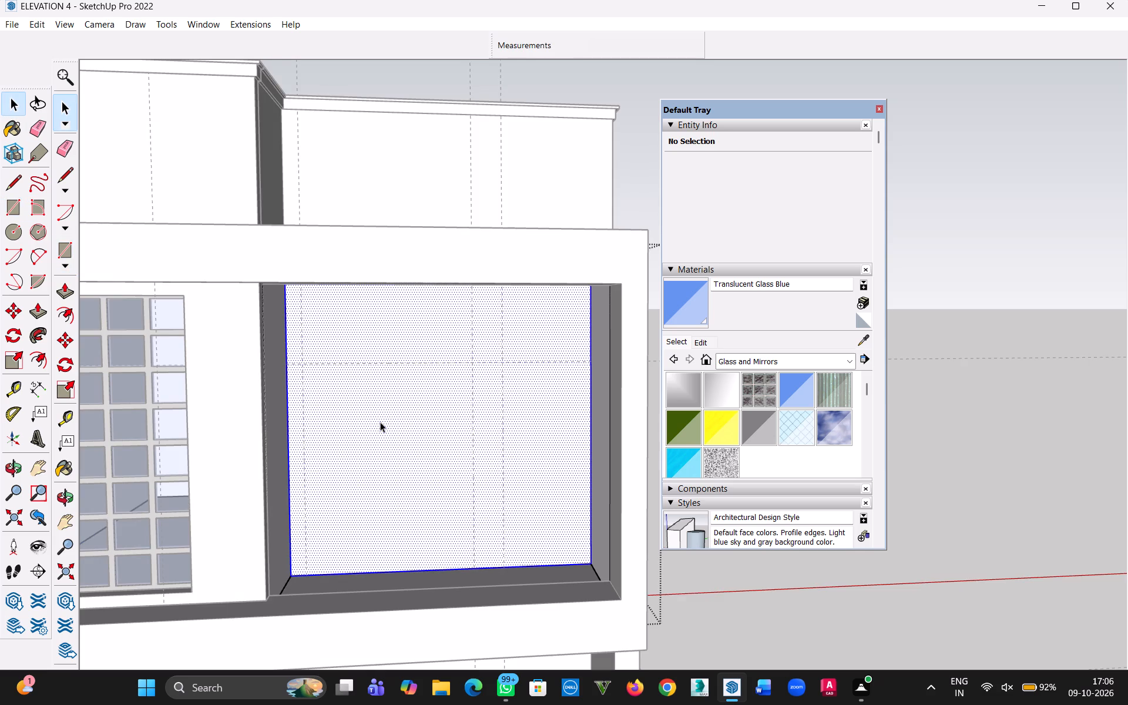
pyautogui.press('r')
pyautogui.click(303, 368)
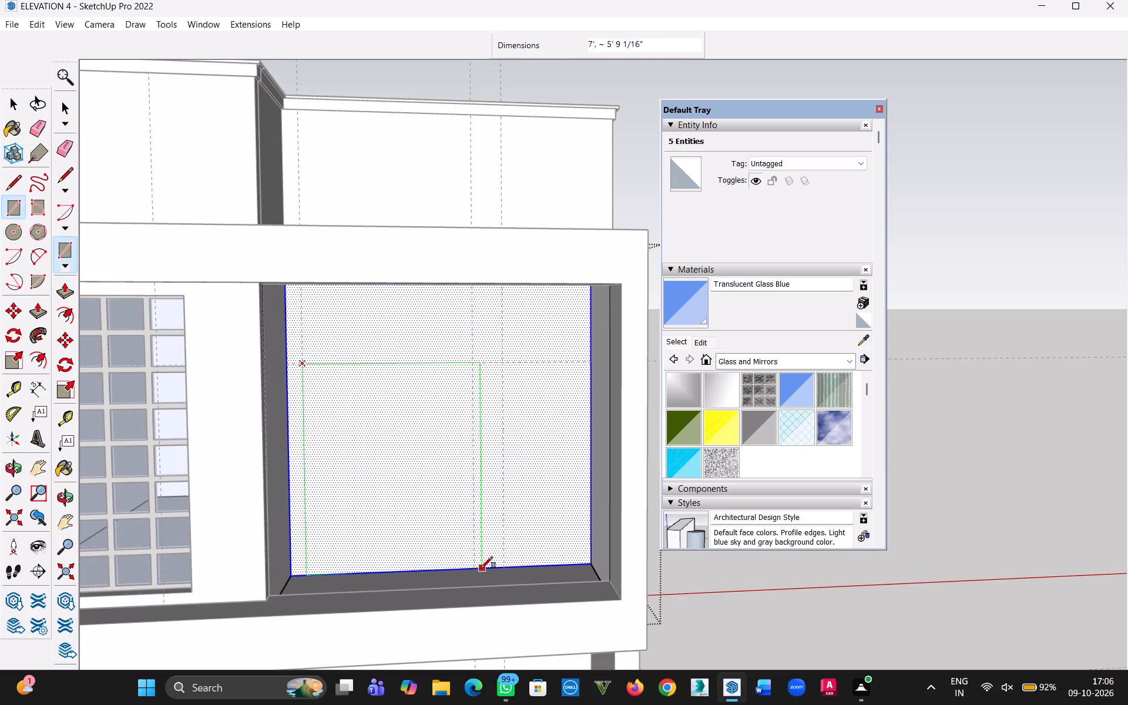
pyautogui.click(474, 566)
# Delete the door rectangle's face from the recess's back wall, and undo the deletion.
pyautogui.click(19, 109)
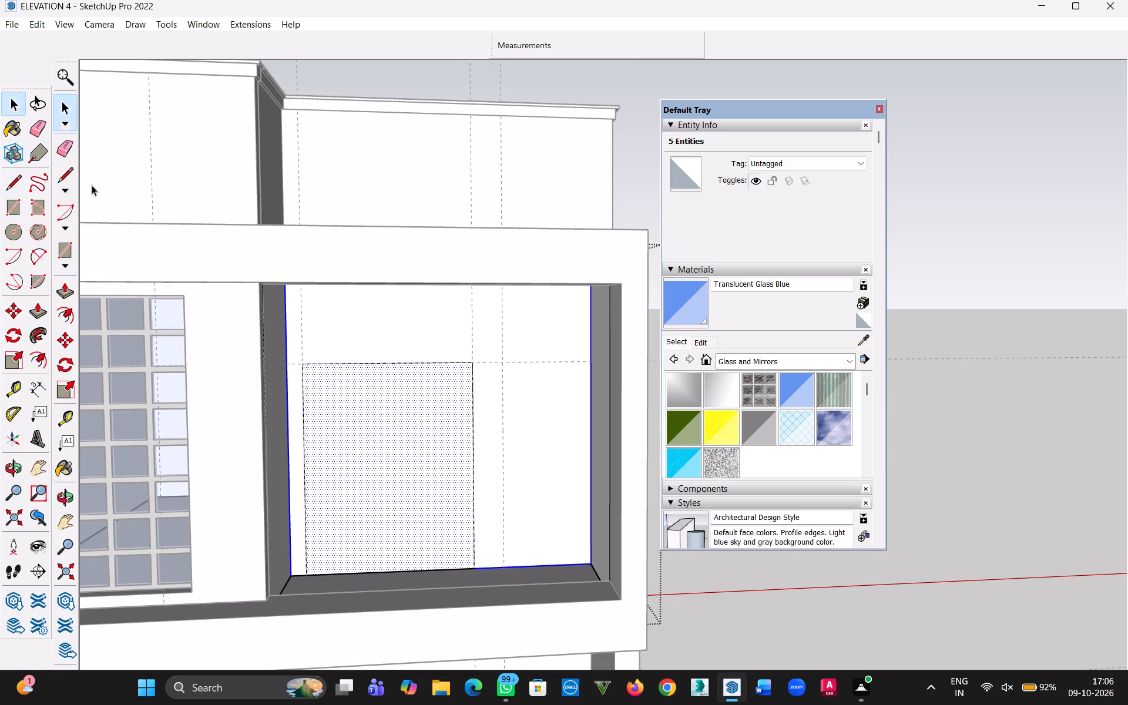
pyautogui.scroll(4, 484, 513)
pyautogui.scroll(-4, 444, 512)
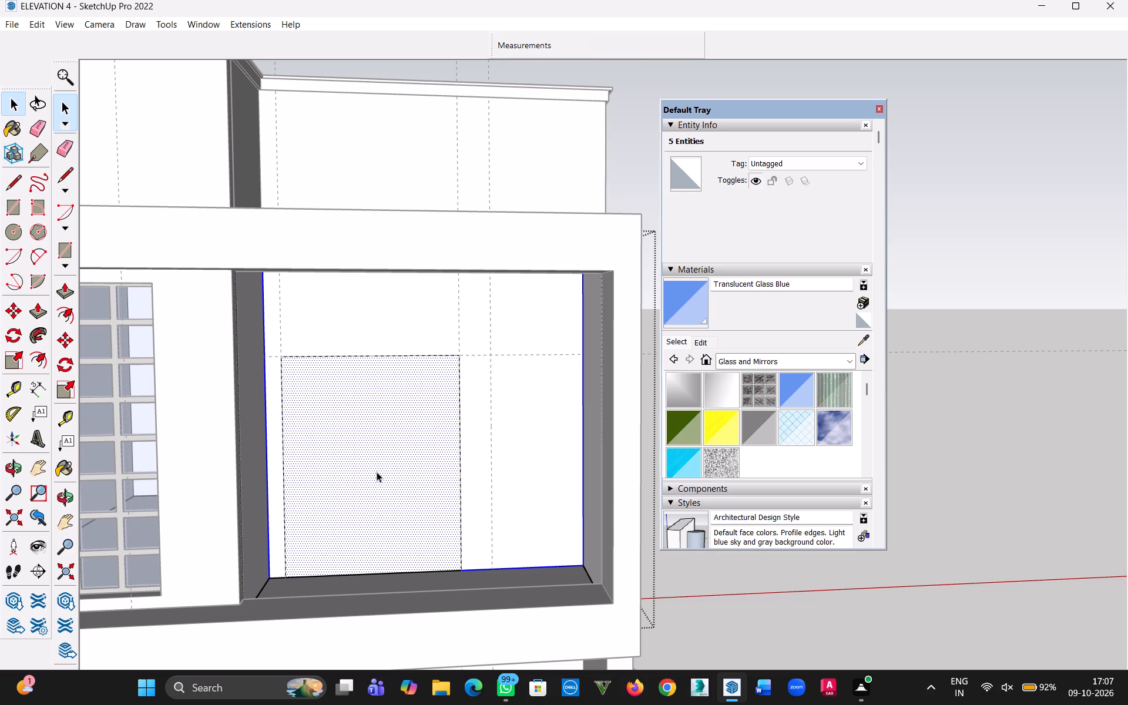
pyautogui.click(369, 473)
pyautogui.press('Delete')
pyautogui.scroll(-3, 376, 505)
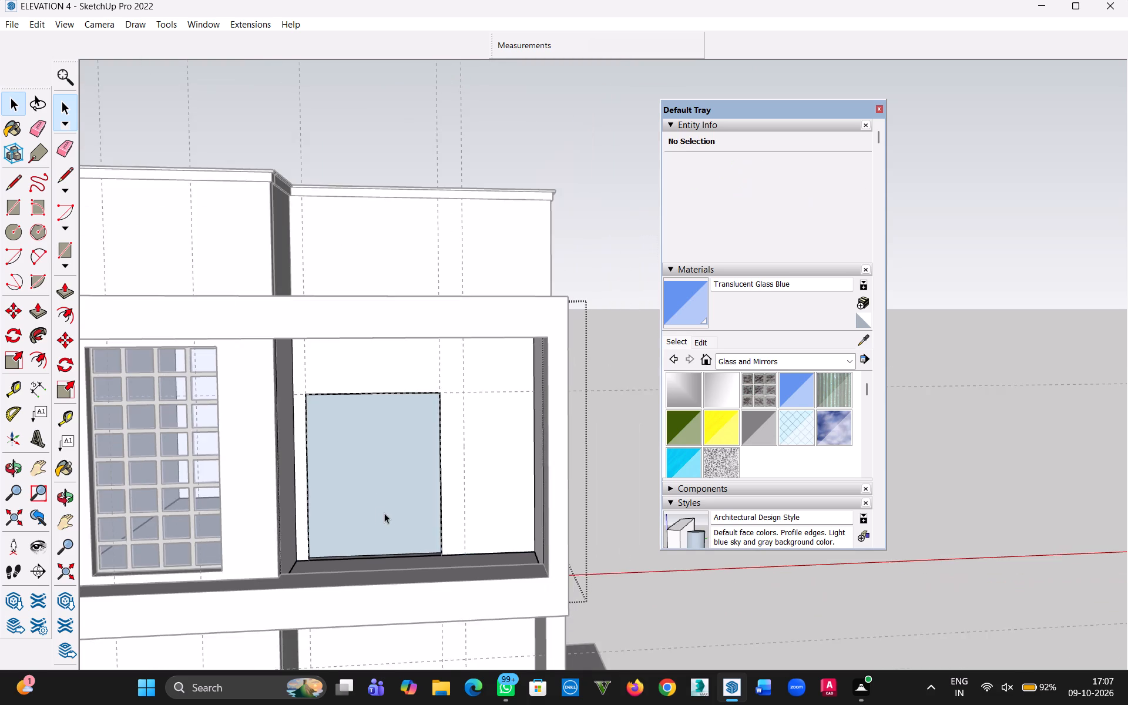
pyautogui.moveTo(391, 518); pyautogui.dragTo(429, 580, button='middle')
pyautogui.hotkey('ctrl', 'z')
# Push the door rectangle through the wall's thickness to cut the opening, and leave the wall group.
pyautogui.press('p')
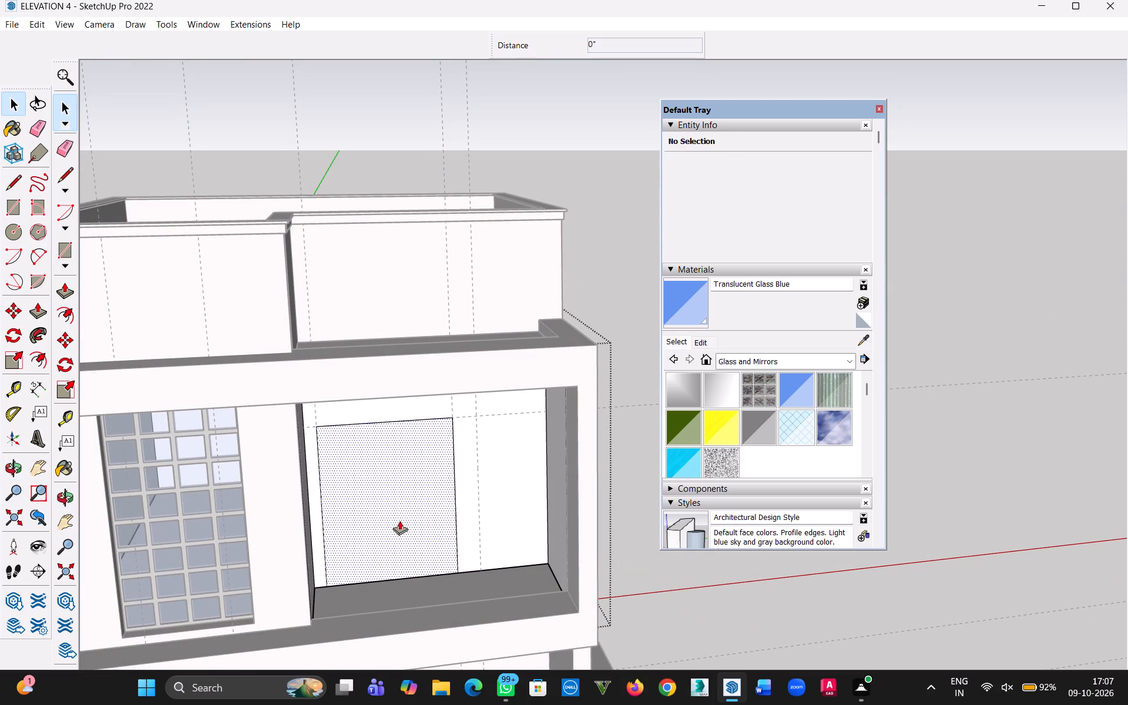
pyautogui.click(397, 518)
pyautogui.click(388, 496)
pyautogui.moveTo(395, 526); pyautogui.dragTo(315, 601, button='middle')
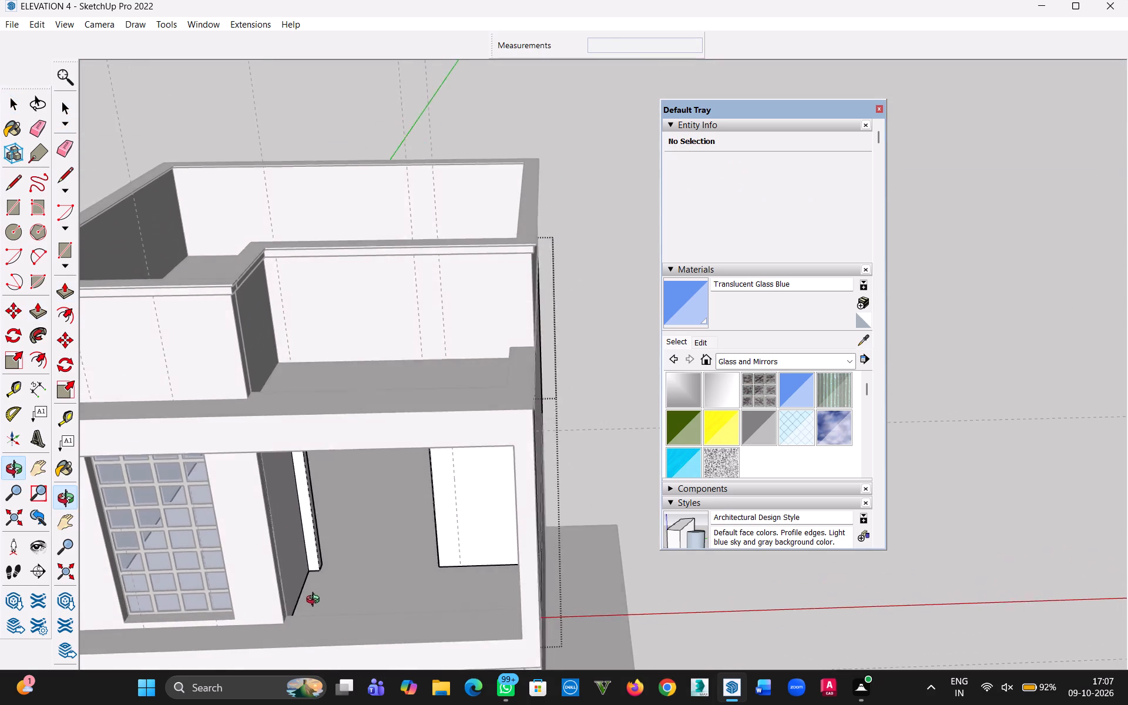
pyautogui.moveTo(315, 601); pyautogui.dragTo(310, 578, button='middle')
pyautogui.moveTo(351, 542); pyautogui.dragTo(298, 472, button='middle')
pyautogui.click(21, 102)
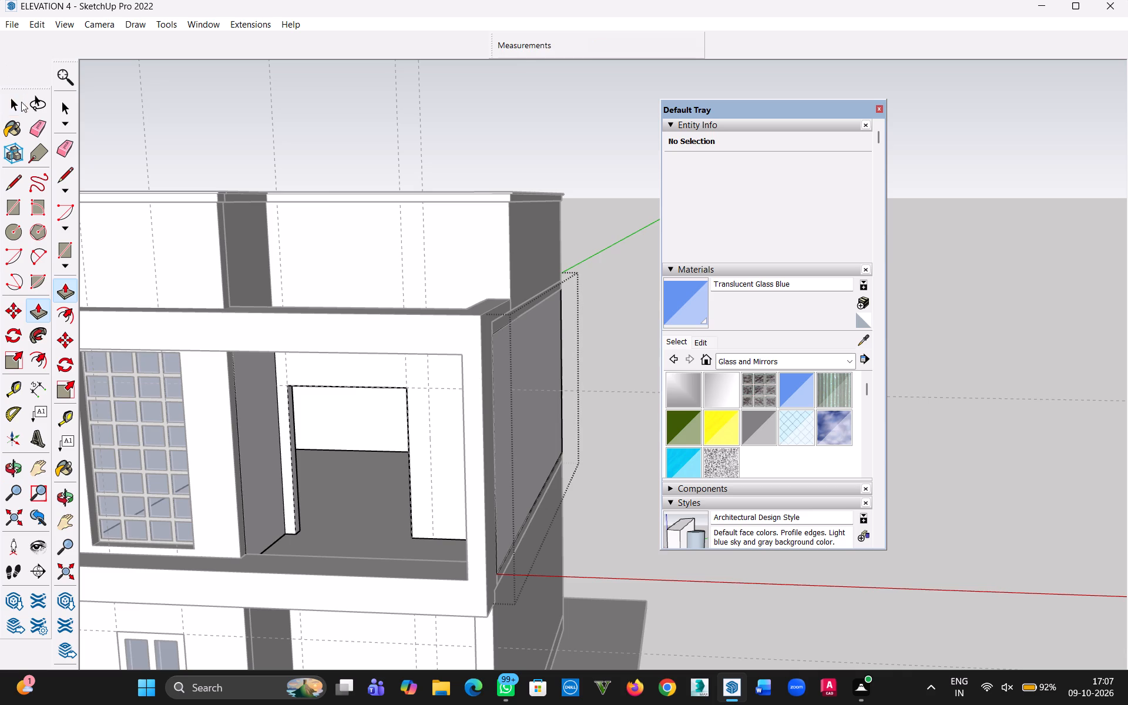
pyautogui.click(624, 303)
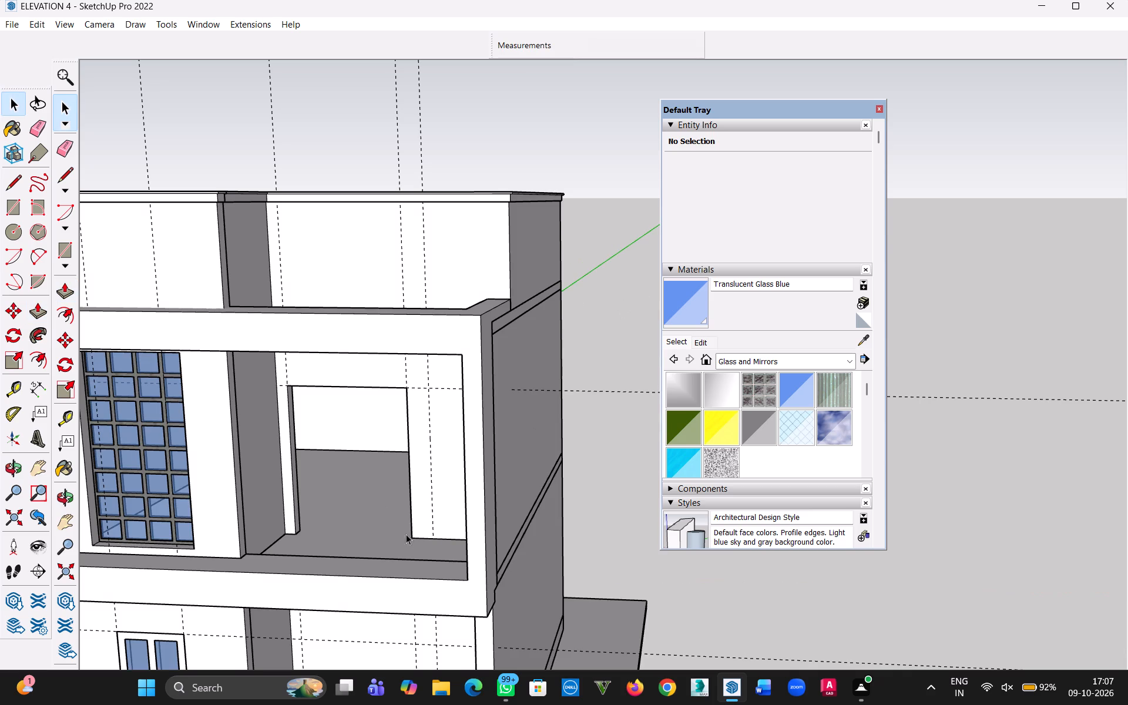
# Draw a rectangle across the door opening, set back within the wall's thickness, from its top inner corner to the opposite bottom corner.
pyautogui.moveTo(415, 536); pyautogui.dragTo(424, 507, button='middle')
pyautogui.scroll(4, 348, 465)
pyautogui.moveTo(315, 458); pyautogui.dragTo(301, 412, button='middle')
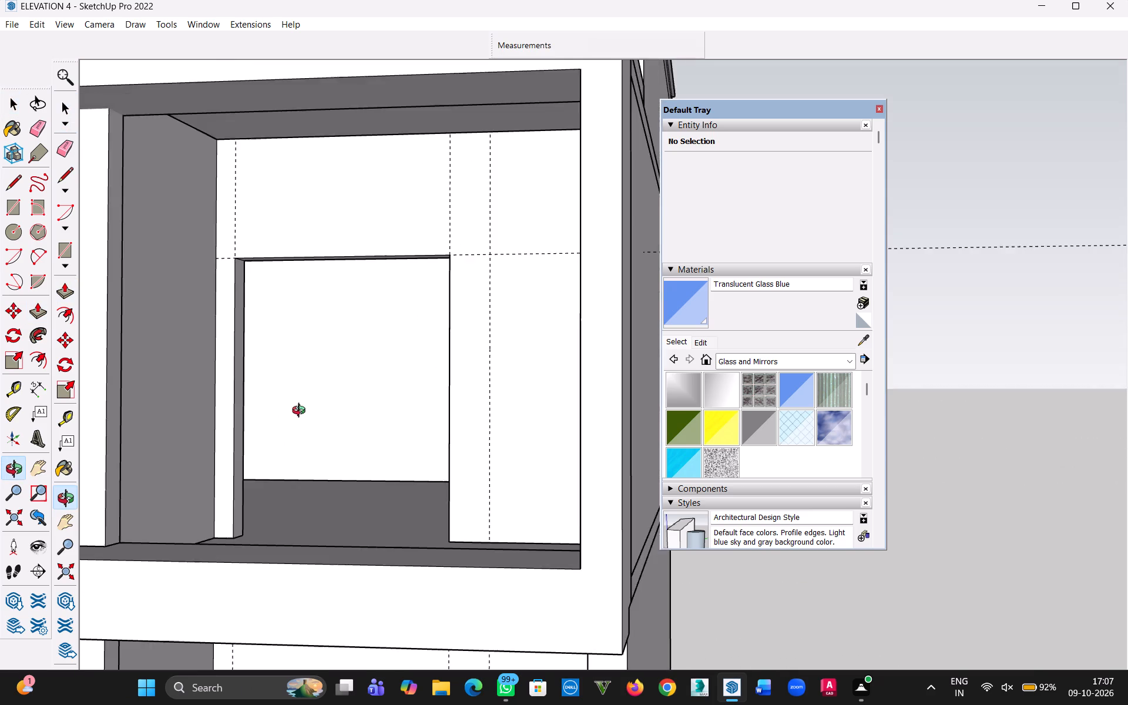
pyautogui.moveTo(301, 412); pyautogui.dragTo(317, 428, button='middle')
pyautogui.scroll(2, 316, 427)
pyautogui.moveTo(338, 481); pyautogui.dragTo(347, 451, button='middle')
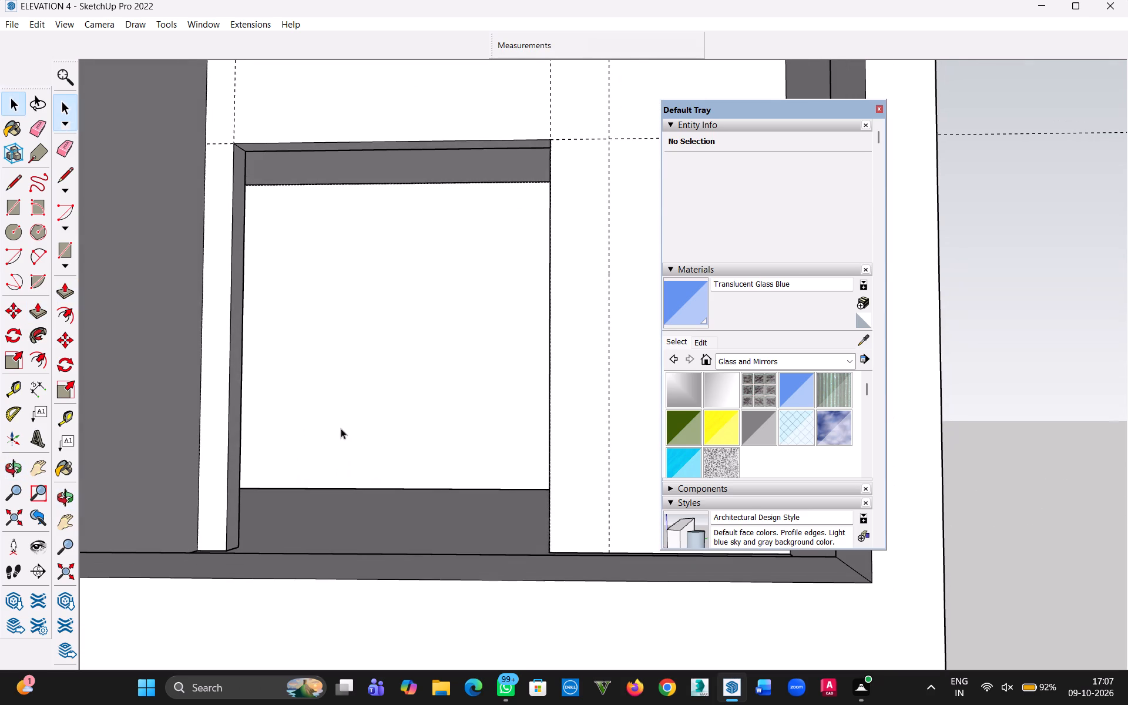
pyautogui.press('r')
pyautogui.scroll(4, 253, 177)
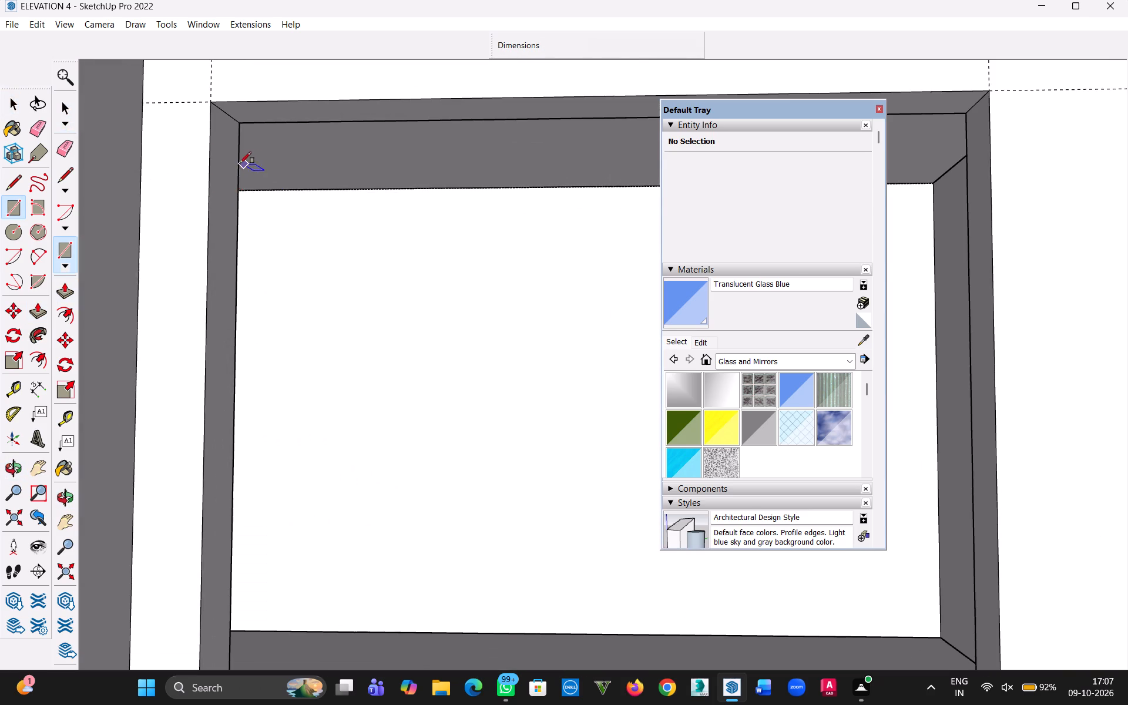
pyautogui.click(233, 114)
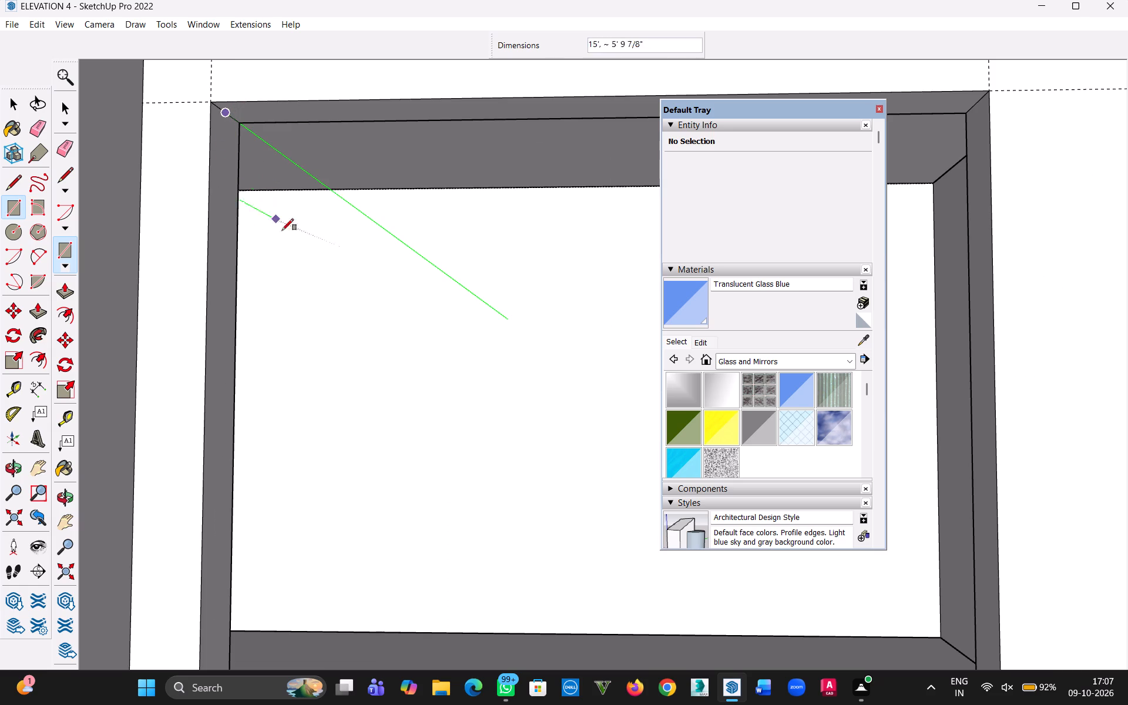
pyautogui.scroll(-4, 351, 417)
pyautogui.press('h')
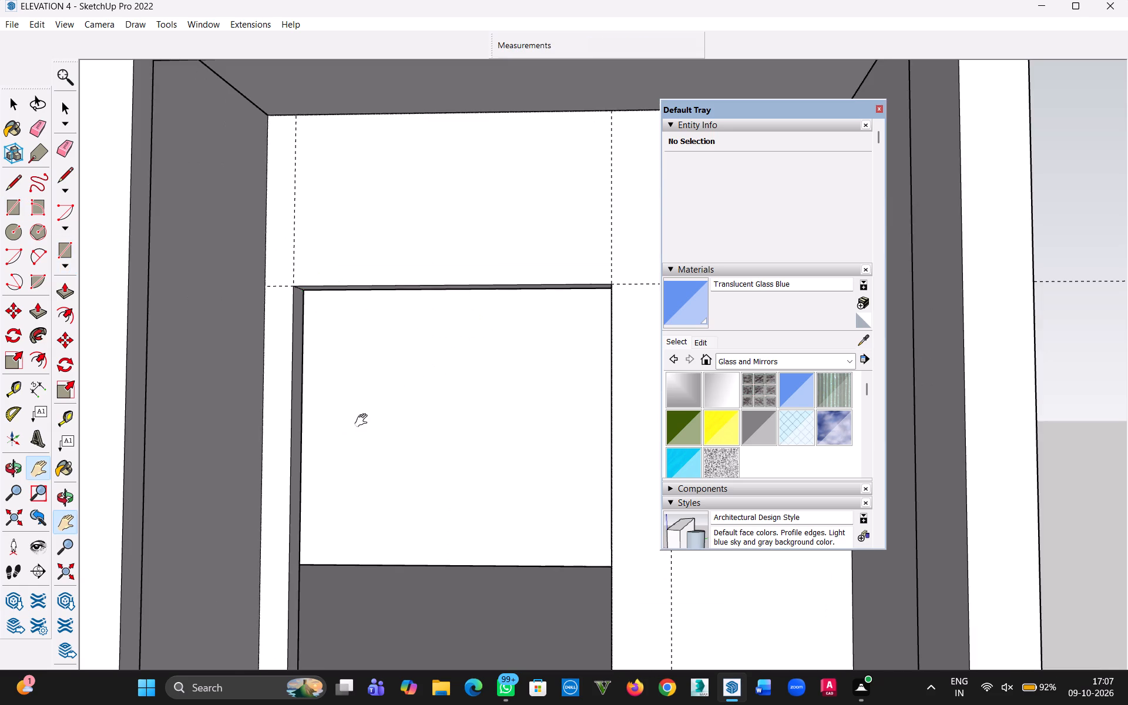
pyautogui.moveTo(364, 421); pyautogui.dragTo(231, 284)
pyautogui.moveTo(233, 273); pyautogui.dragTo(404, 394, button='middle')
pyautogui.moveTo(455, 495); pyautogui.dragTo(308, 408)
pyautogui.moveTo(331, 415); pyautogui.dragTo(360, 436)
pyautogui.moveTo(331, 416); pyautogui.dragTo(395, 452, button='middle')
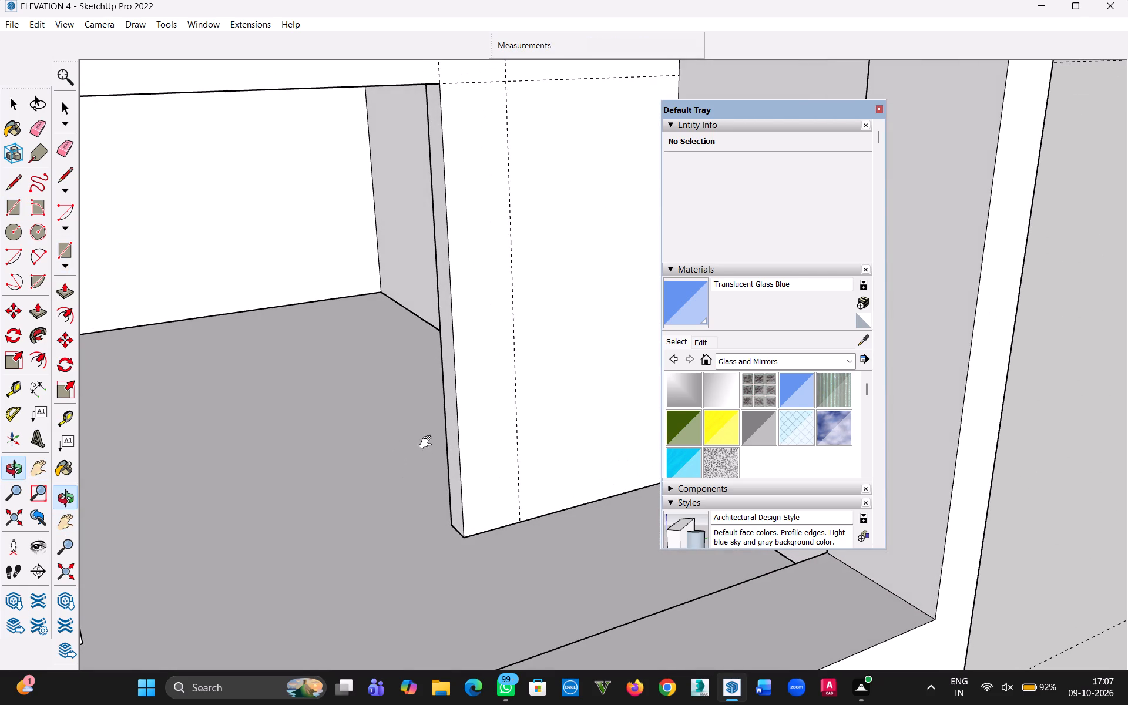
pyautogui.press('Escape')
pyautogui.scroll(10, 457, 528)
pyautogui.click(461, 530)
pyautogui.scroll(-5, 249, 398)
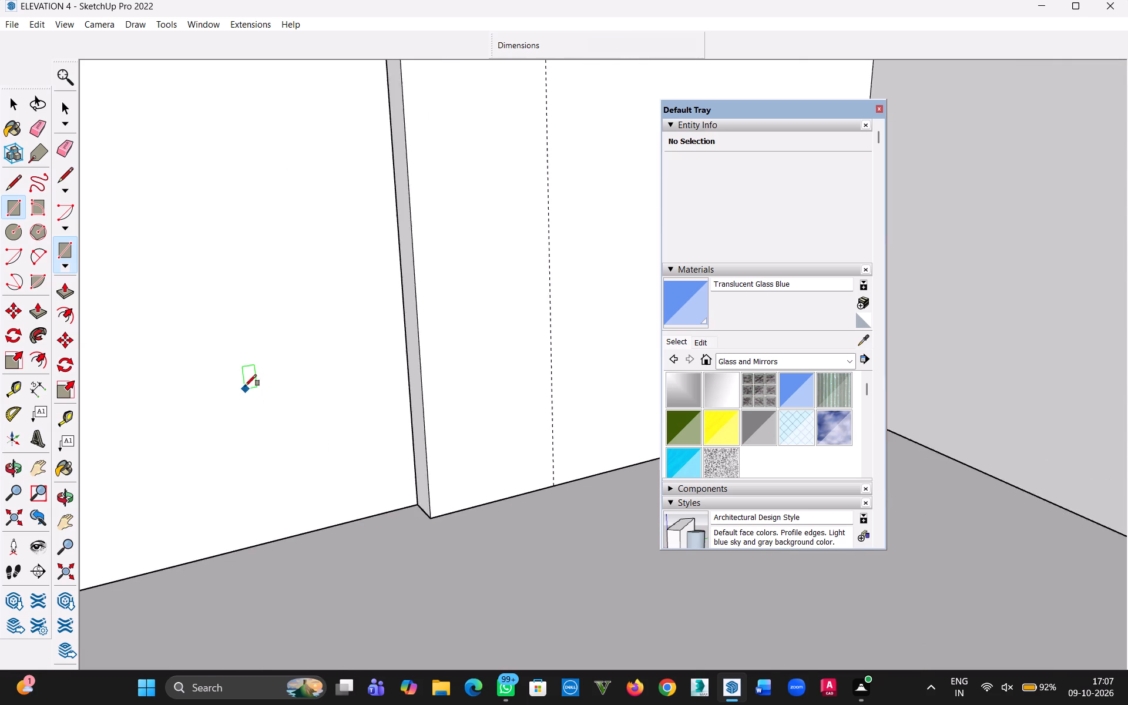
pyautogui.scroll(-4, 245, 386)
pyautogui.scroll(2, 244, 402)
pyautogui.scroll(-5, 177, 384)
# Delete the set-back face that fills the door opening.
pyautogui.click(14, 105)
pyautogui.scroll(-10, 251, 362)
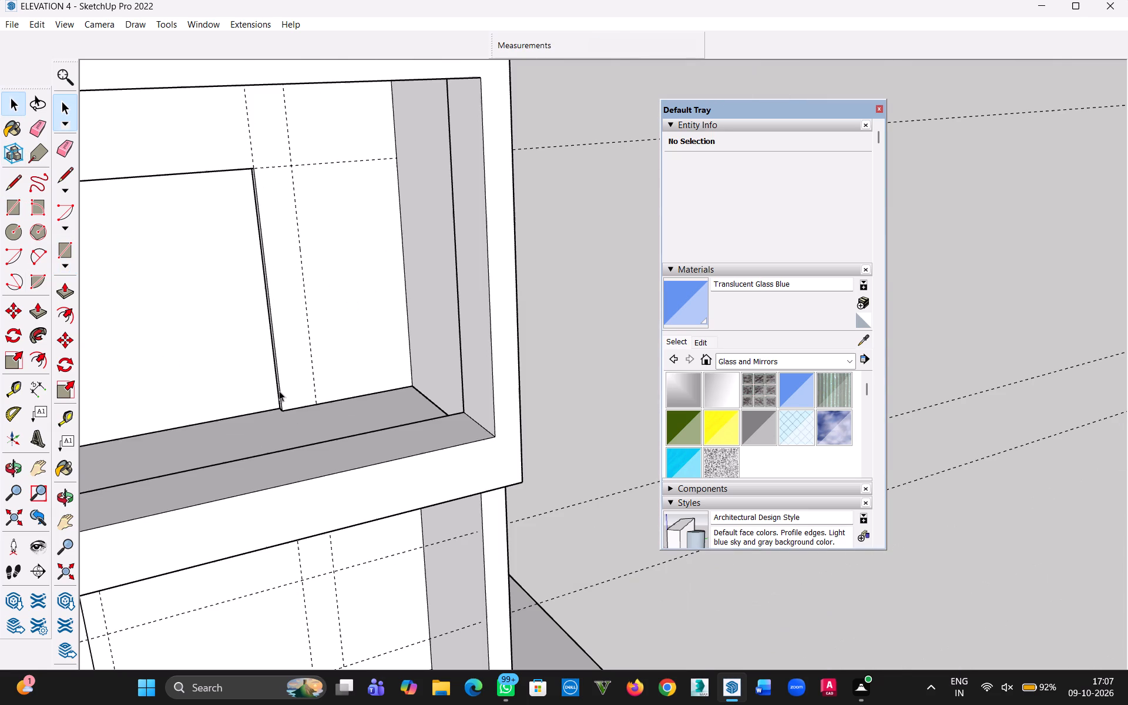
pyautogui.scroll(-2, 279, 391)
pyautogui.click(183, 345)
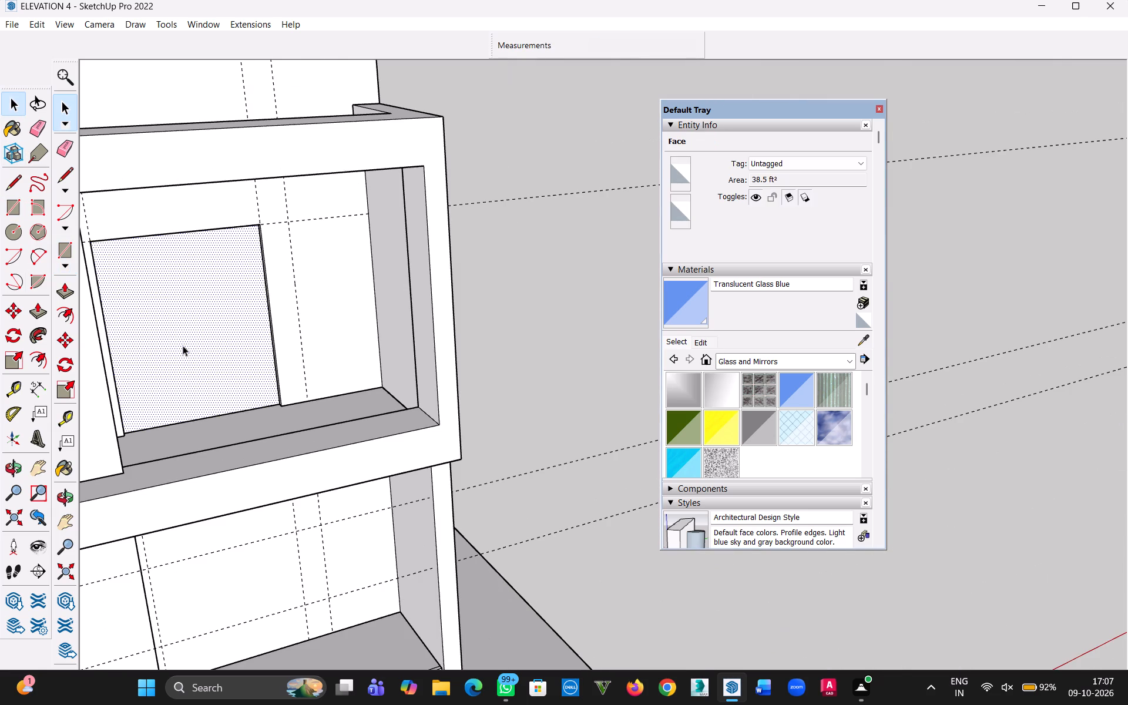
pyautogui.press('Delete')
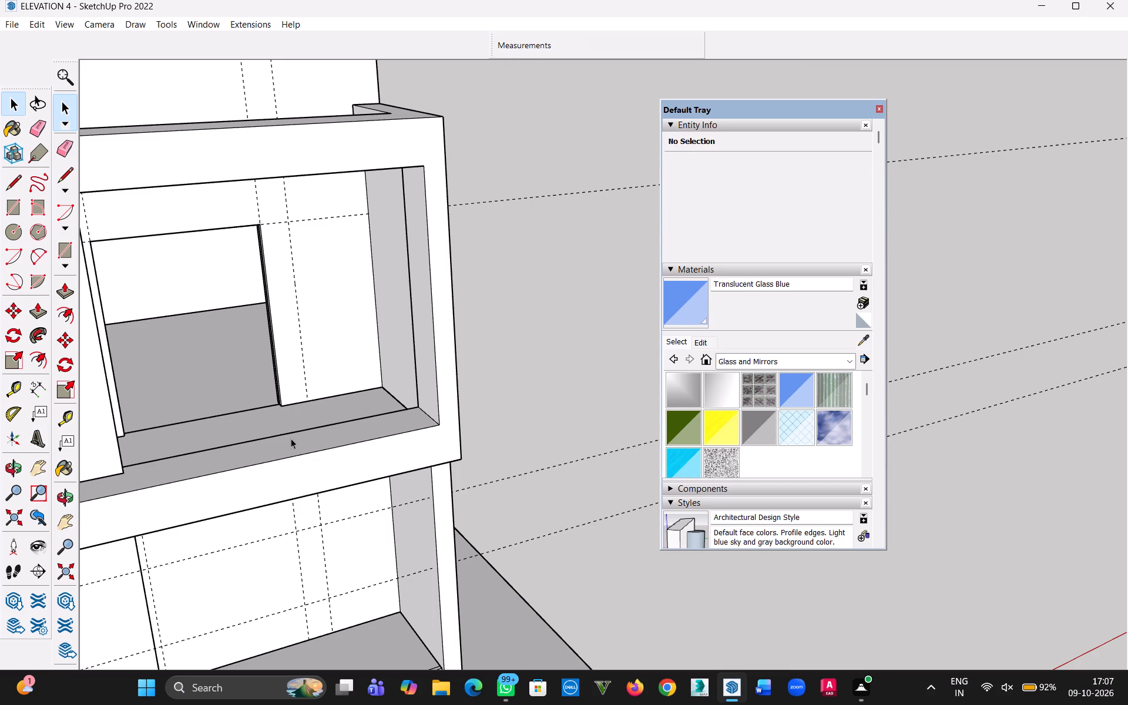
# Draw a 5'6" by 7' rectangle across the door opening, flush with the front of the recess's back wall.
pyautogui.moveTo(320, 430); pyautogui.dragTo(183, 476, button='middle')
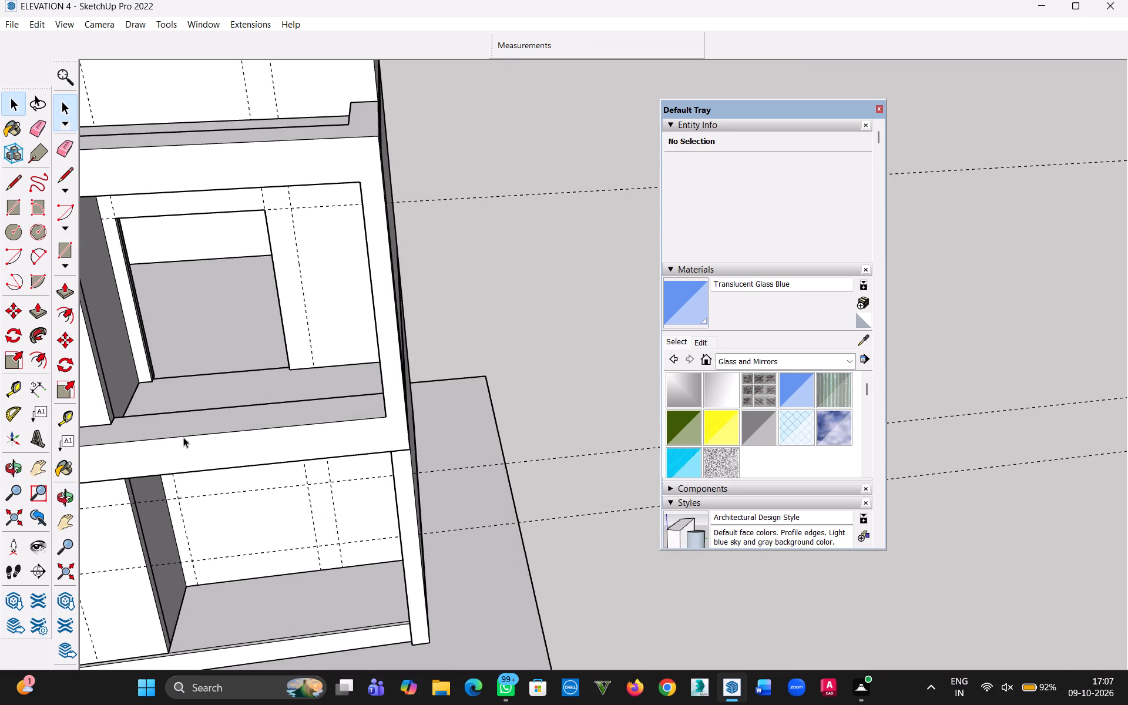
pyautogui.press('h')
pyautogui.moveTo(211, 396); pyautogui.dragTo(886, 111)
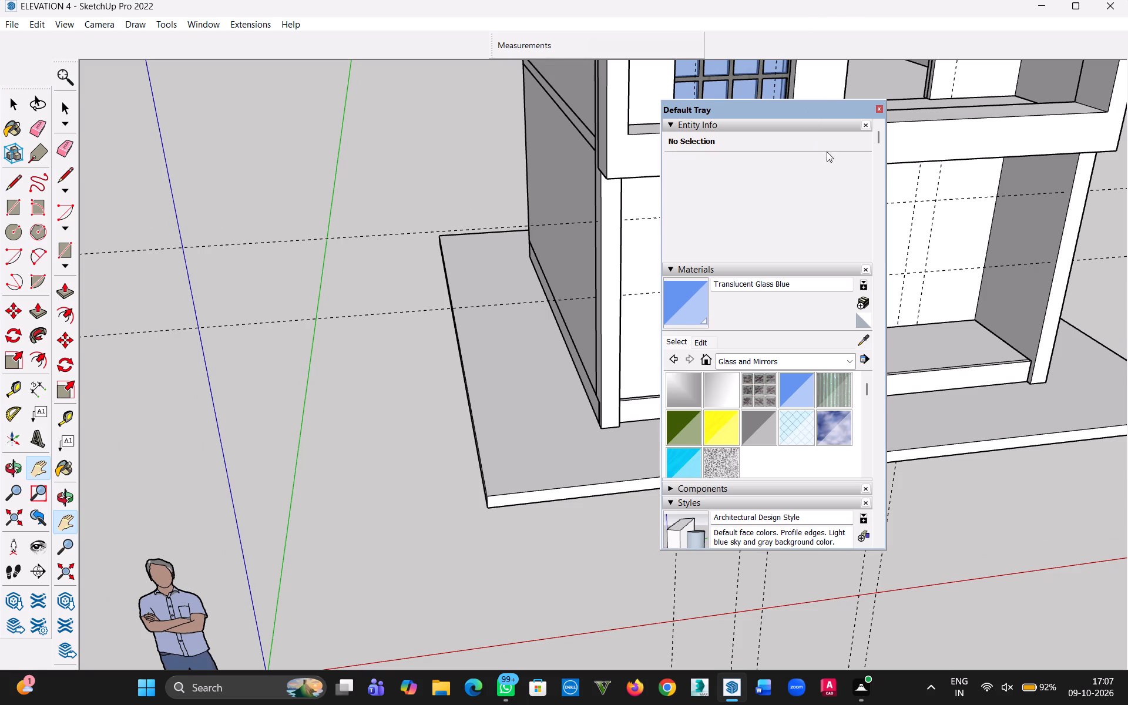
pyautogui.press('h')
pyautogui.moveTo(612, 214); pyautogui.dragTo(147, 511)
pyautogui.moveTo(504, 386); pyautogui.dragTo(499, 384, button='middle')
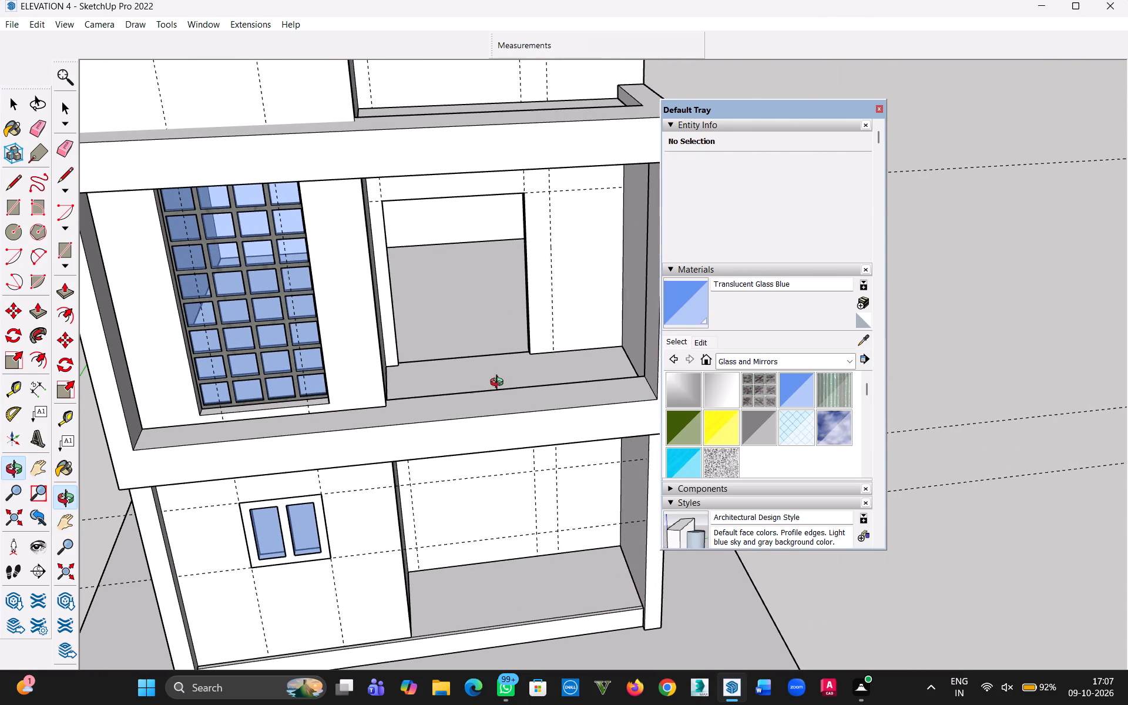
pyautogui.moveTo(499, 384); pyautogui.dragTo(489, 344, button='middle')
pyautogui.scroll(3, 436, 239)
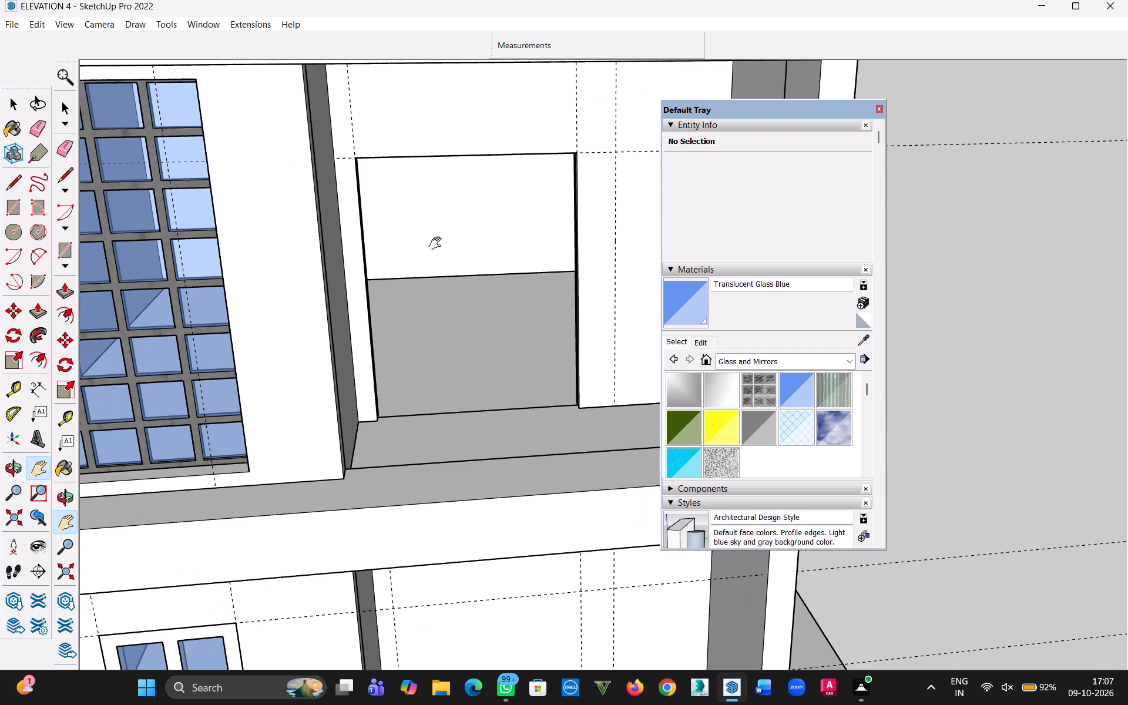
pyautogui.press('h')
pyautogui.moveTo(455, 252); pyautogui.dragTo(424, 371)
pyautogui.moveTo(417, 366); pyautogui.dragTo(419, 305, button='middle')
pyautogui.scroll(3, 313, 314)
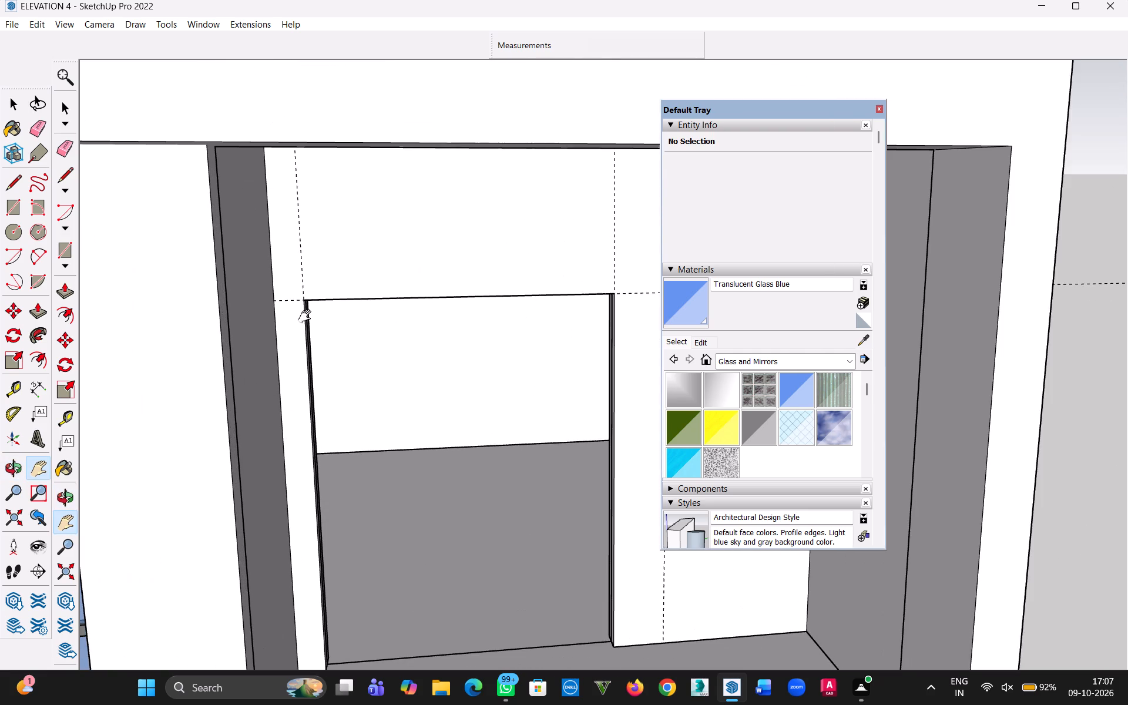
pyautogui.scroll(-2, 356, 350)
pyautogui.press('r')
pyautogui.click(318, 313)
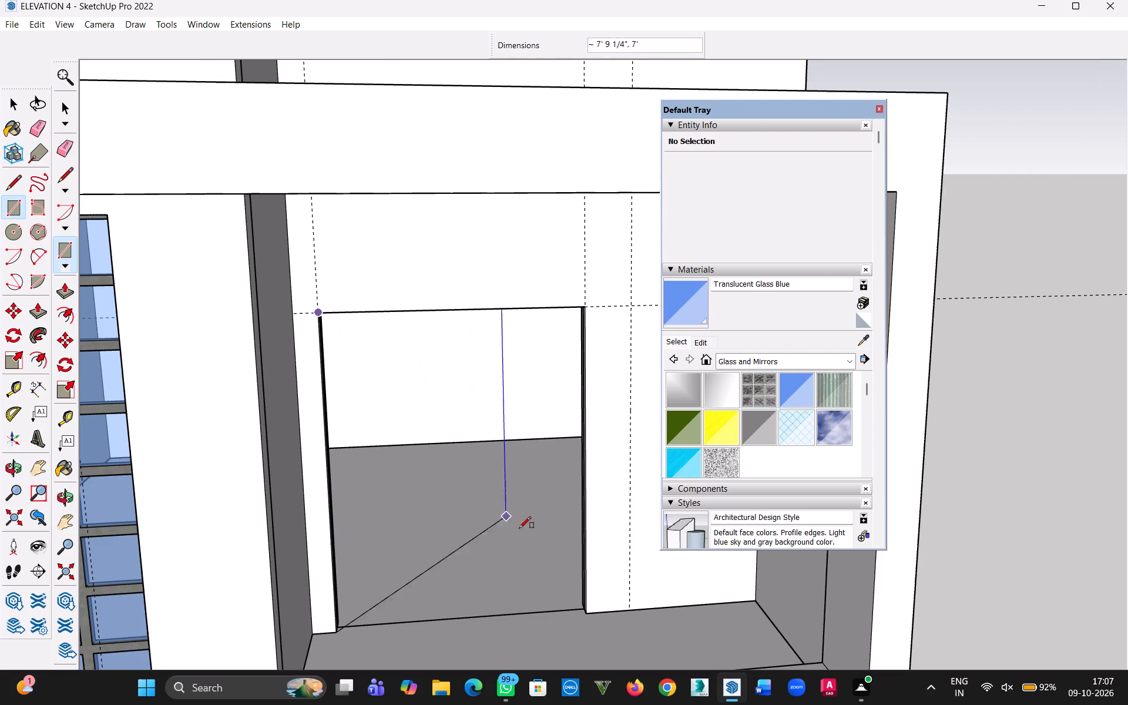
pyautogui.click(587, 613)
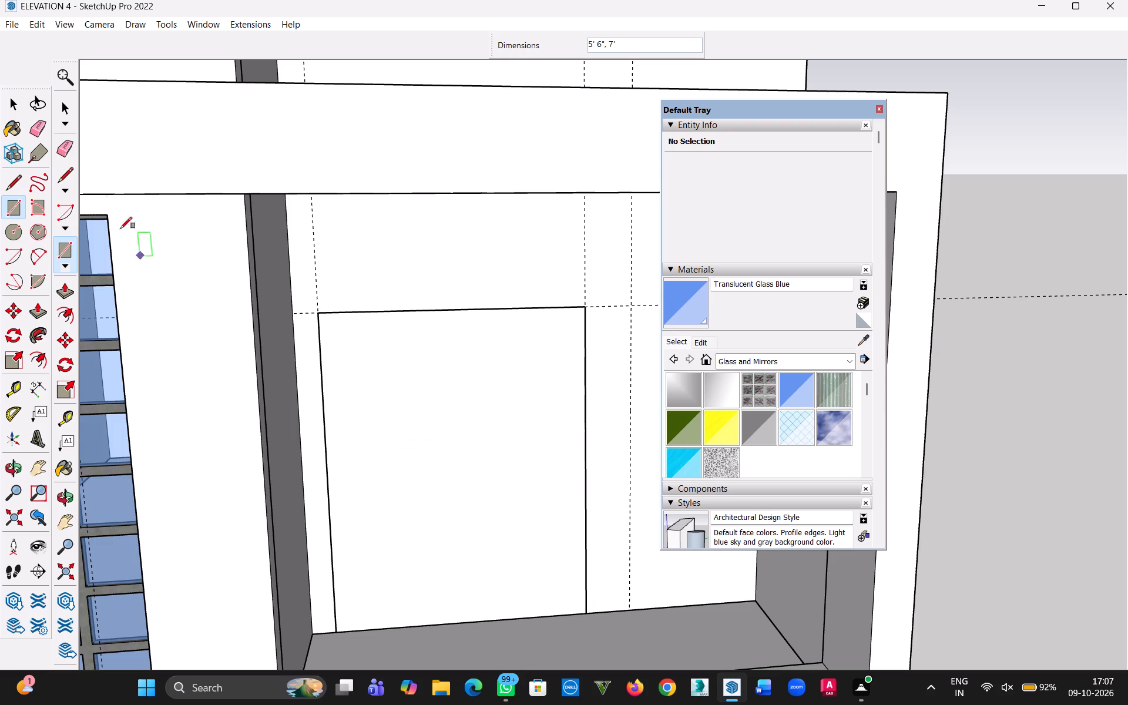
# Select the new door rectangle's face together with its bounding edges.
pyautogui.click(16, 106)
pyautogui.scroll(-4, 404, 424)
pyautogui.moveTo(438, 442); pyautogui.dragTo(405, 437, button='middle')
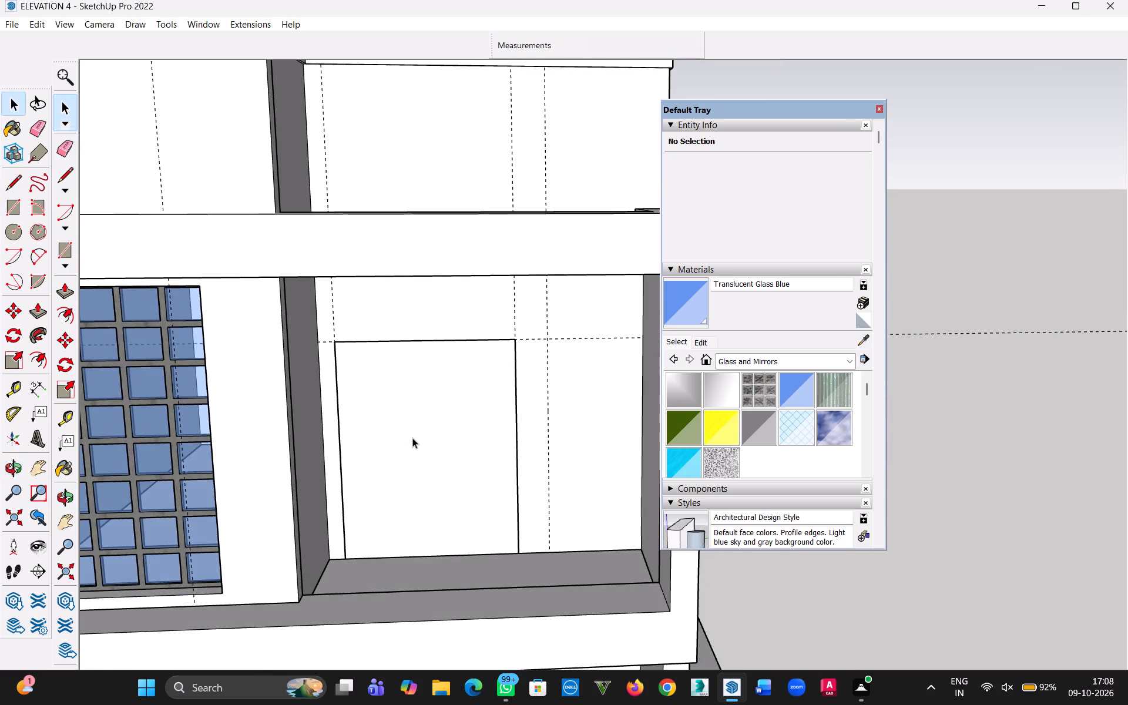
pyautogui.scroll(-3, 416, 439)
pyautogui.scroll(6, 446, 481)
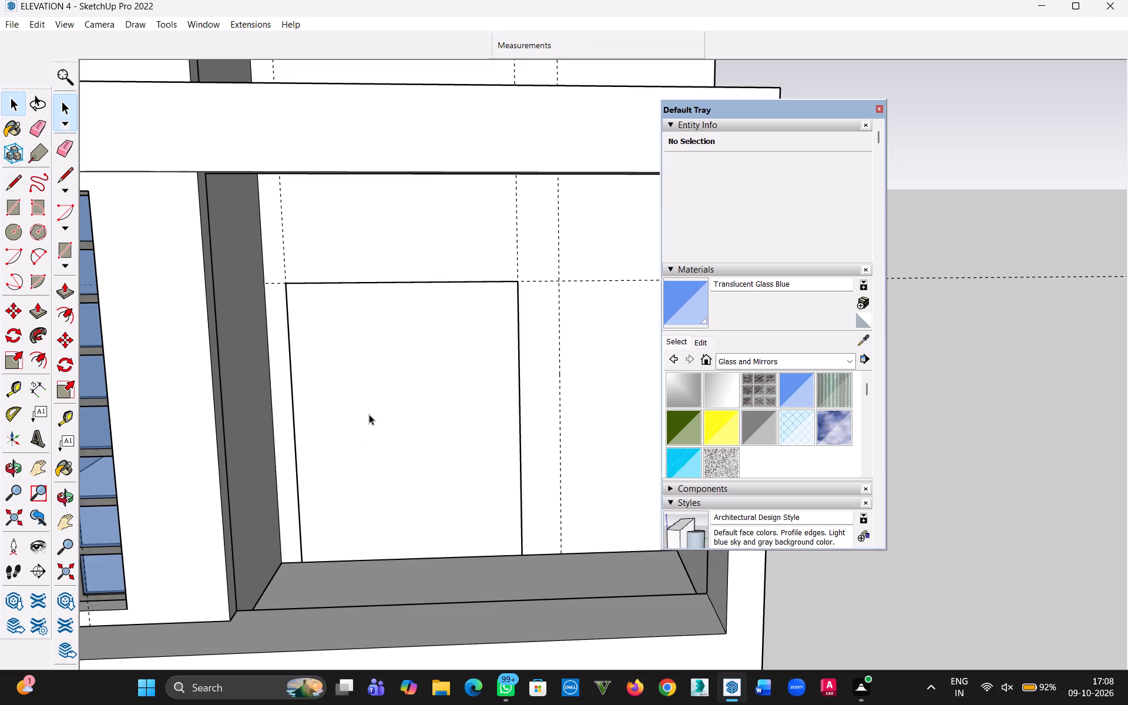
pyautogui.click(357, 449)
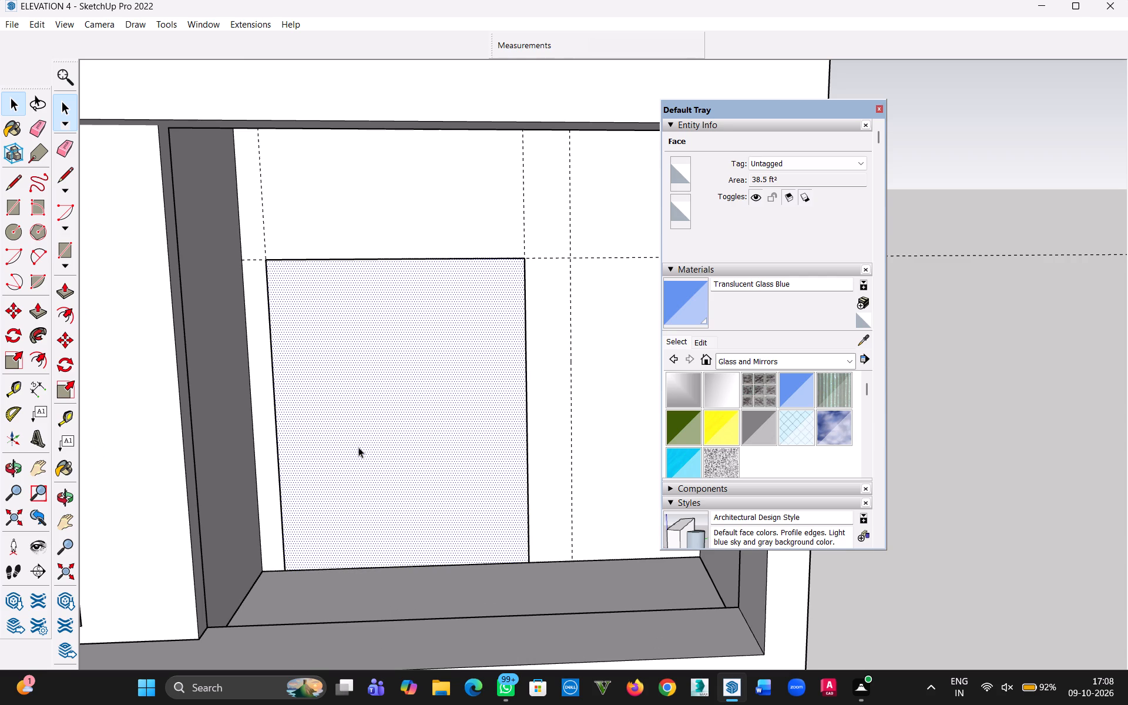
pyautogui.doubleClick(358, 447)
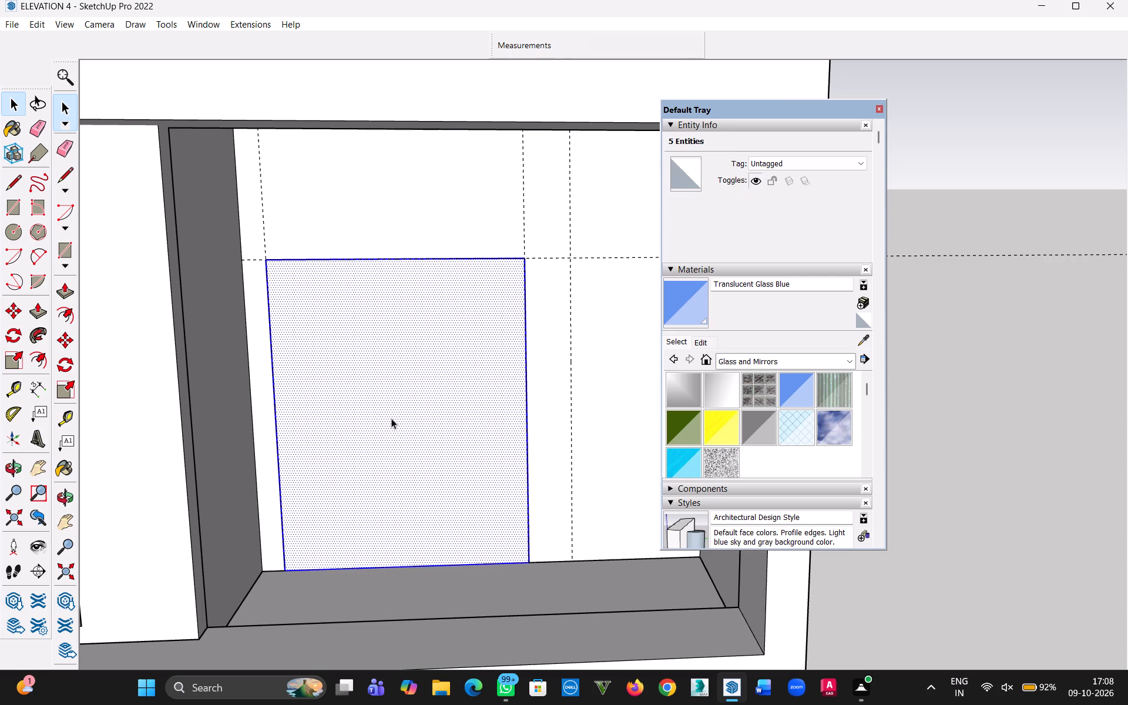
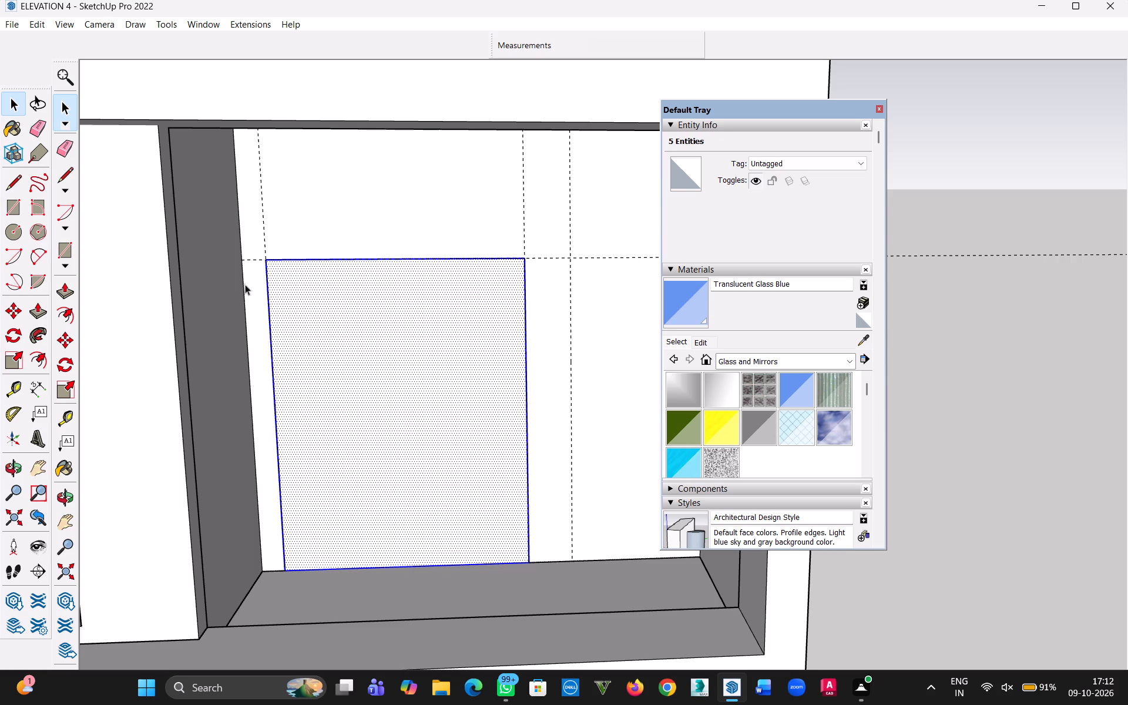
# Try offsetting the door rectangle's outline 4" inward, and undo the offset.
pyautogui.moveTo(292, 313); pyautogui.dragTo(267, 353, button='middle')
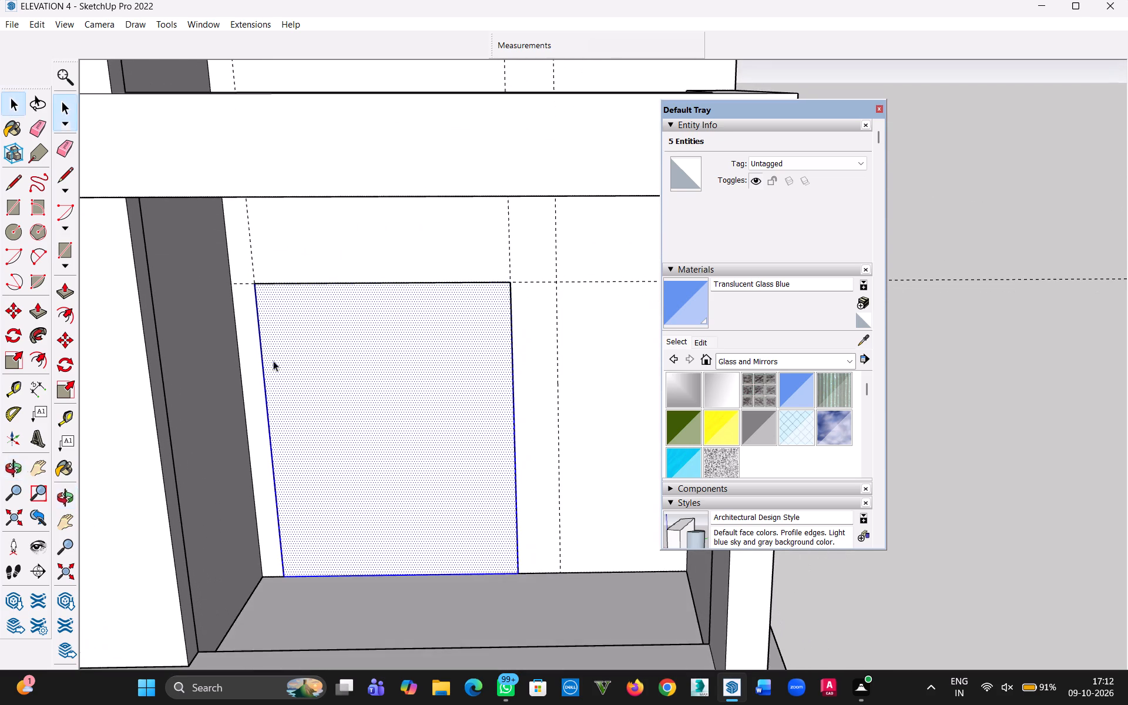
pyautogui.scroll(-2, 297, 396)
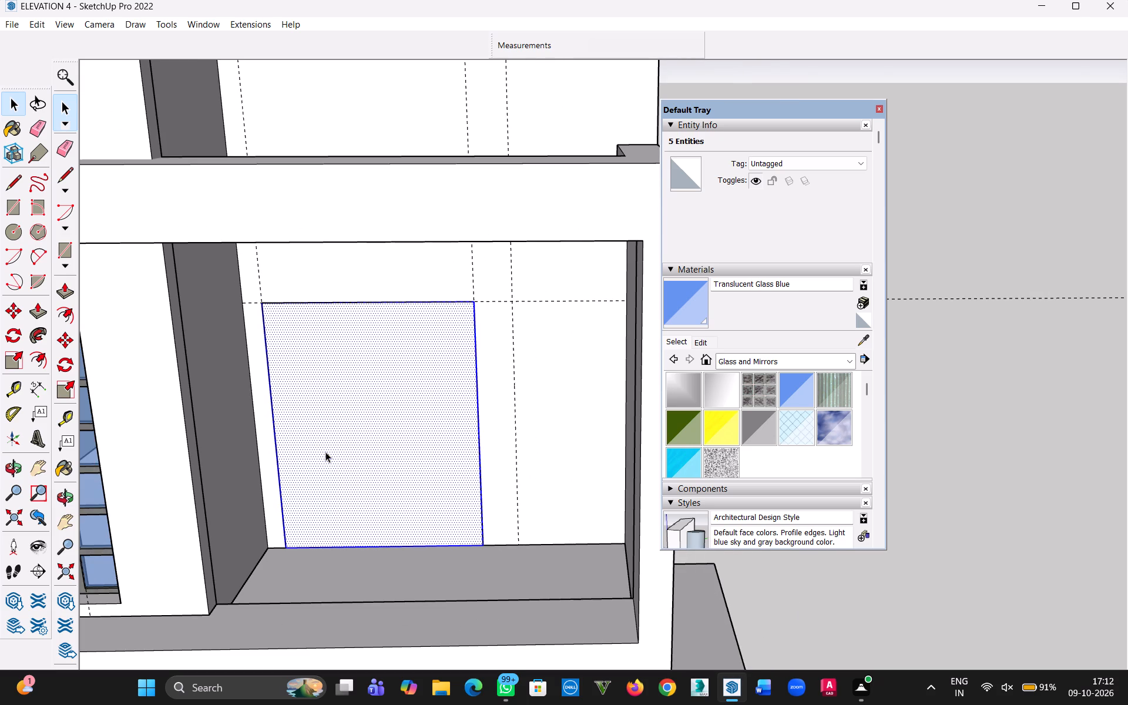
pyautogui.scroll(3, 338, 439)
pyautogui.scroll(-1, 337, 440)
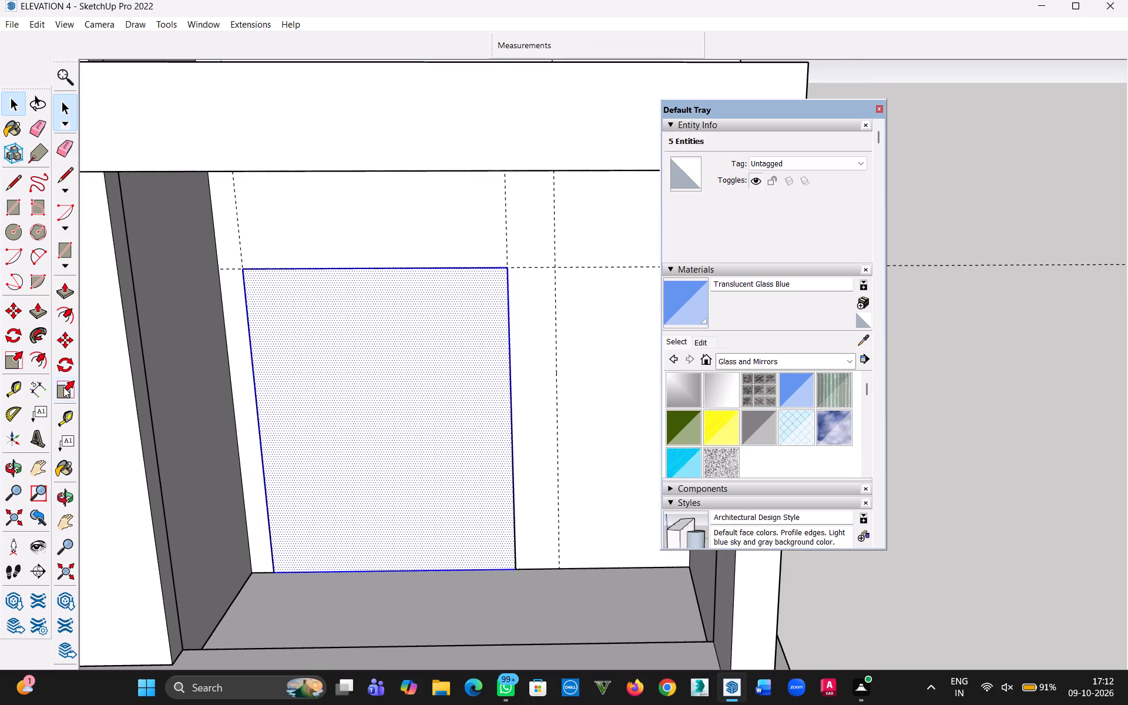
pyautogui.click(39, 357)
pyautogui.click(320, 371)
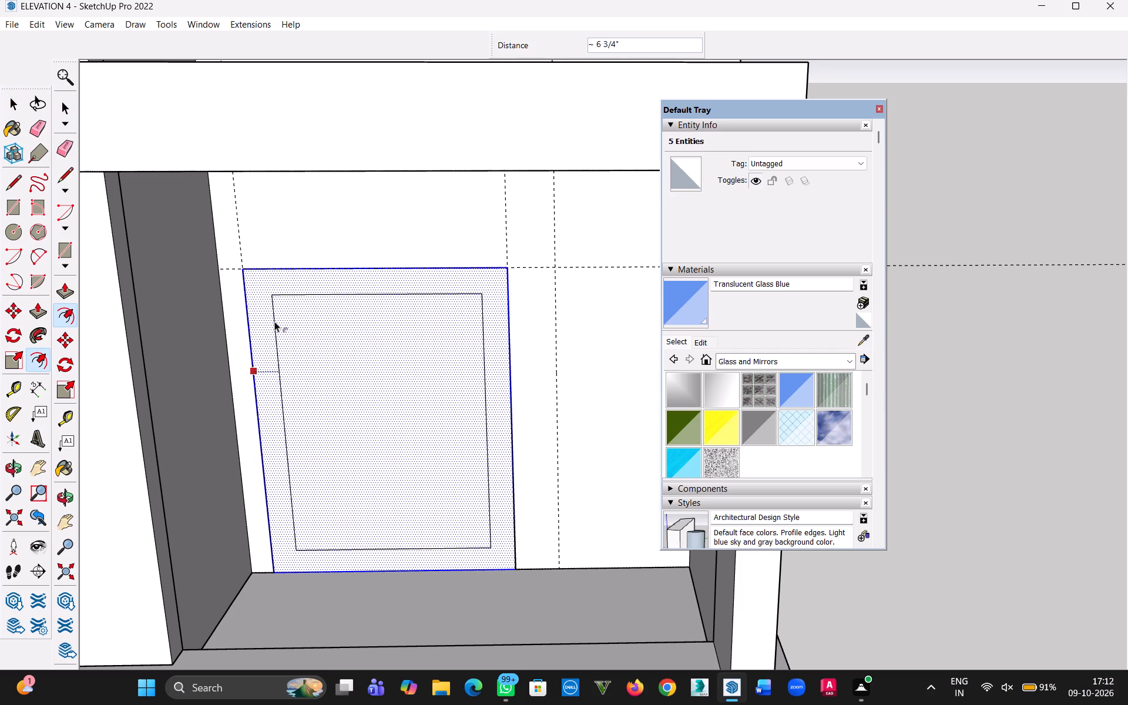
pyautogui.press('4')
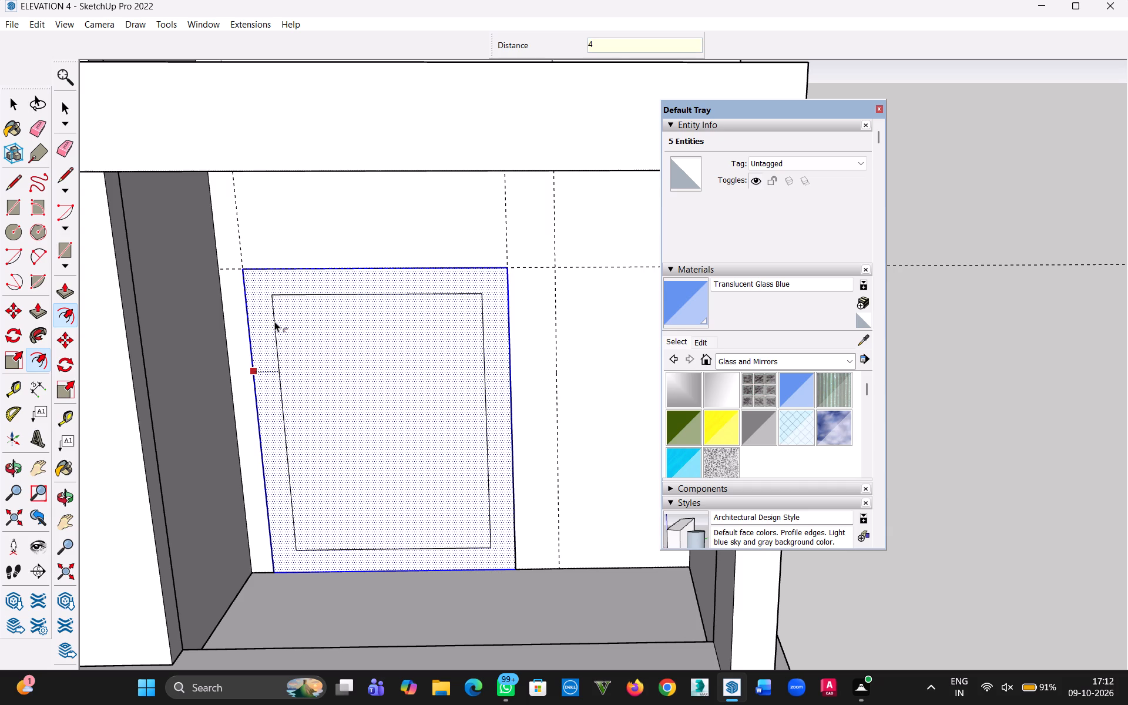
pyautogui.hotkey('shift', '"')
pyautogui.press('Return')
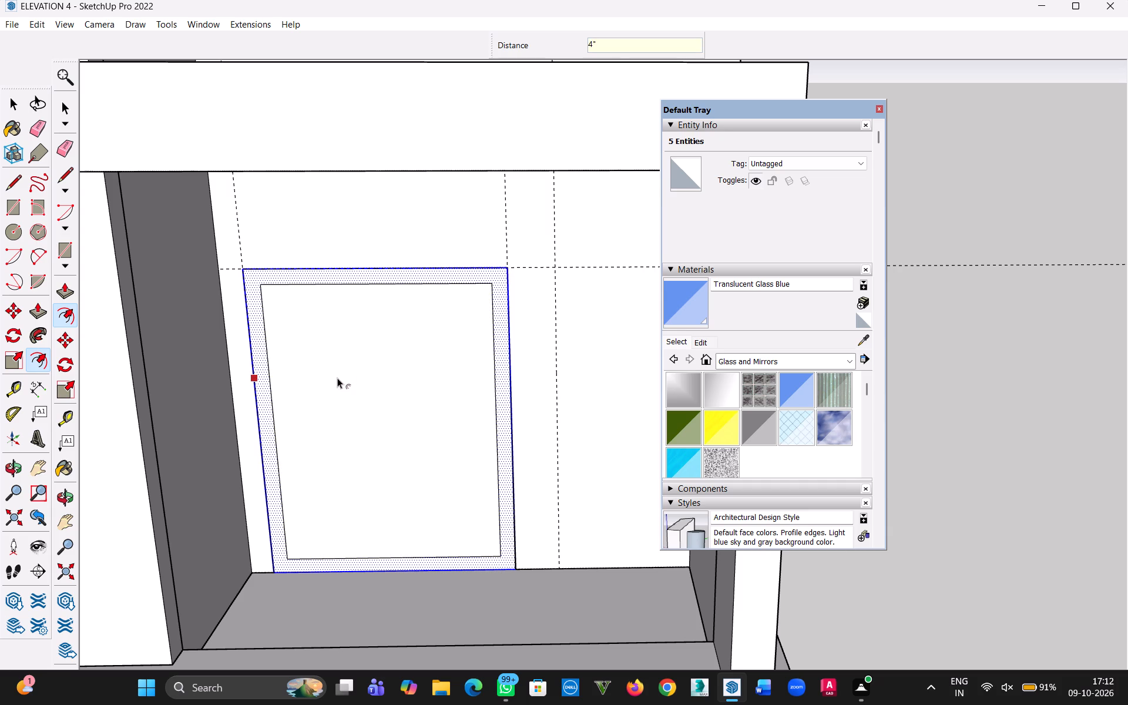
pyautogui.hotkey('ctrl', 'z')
# Offset the door rectangle's outline 2" inward to form the door frame's width.
pyautogui.click(324, 343)
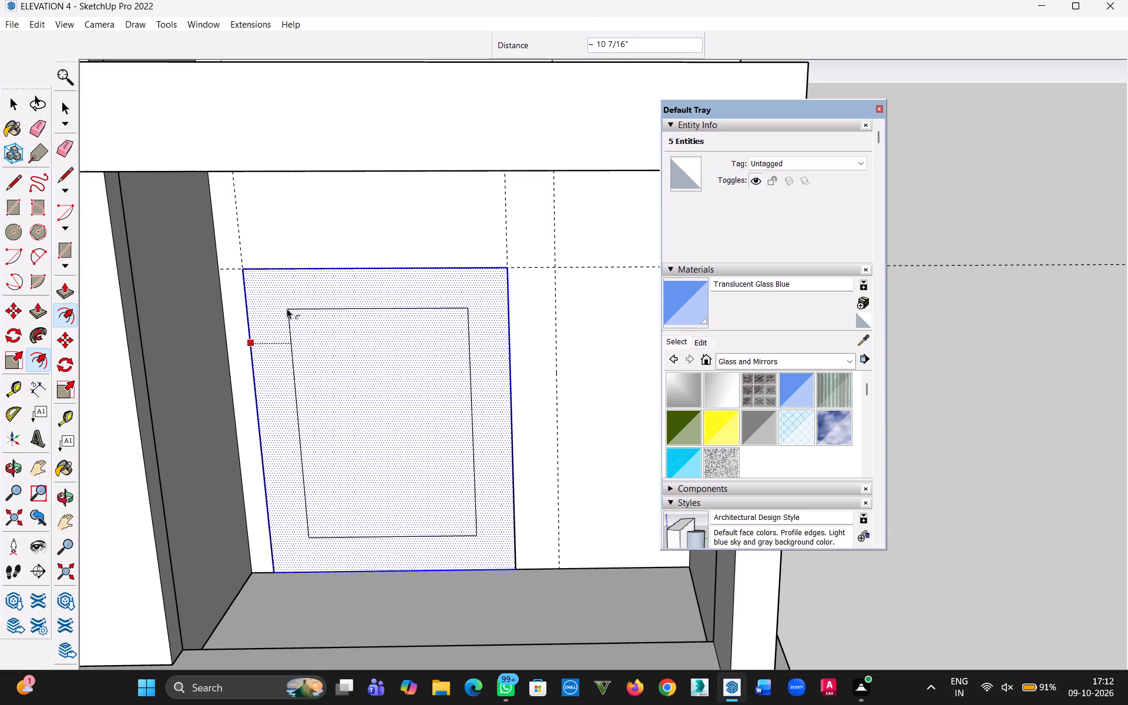
pyautogui.write('2"')
pyautogui.press('Return')
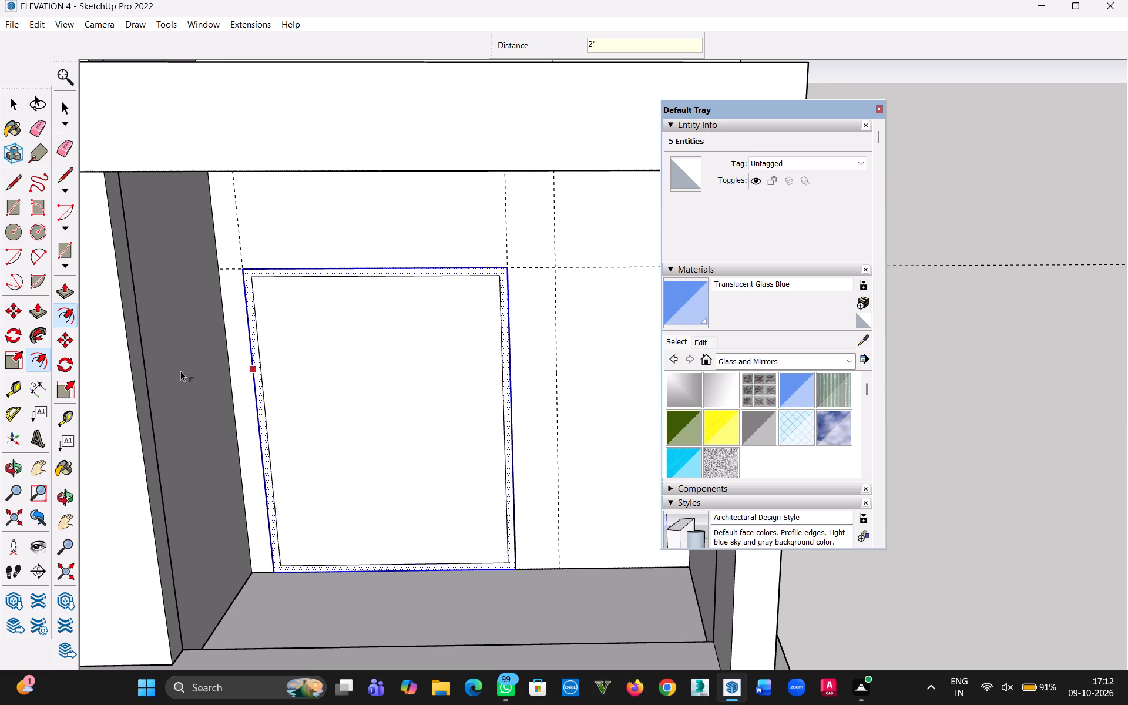
# Delete the inner face enclosed by the 2" door frame outline.
pyautogui.moveTo(354, 448); pyautogui.dragTo(357, 370, button='middle')
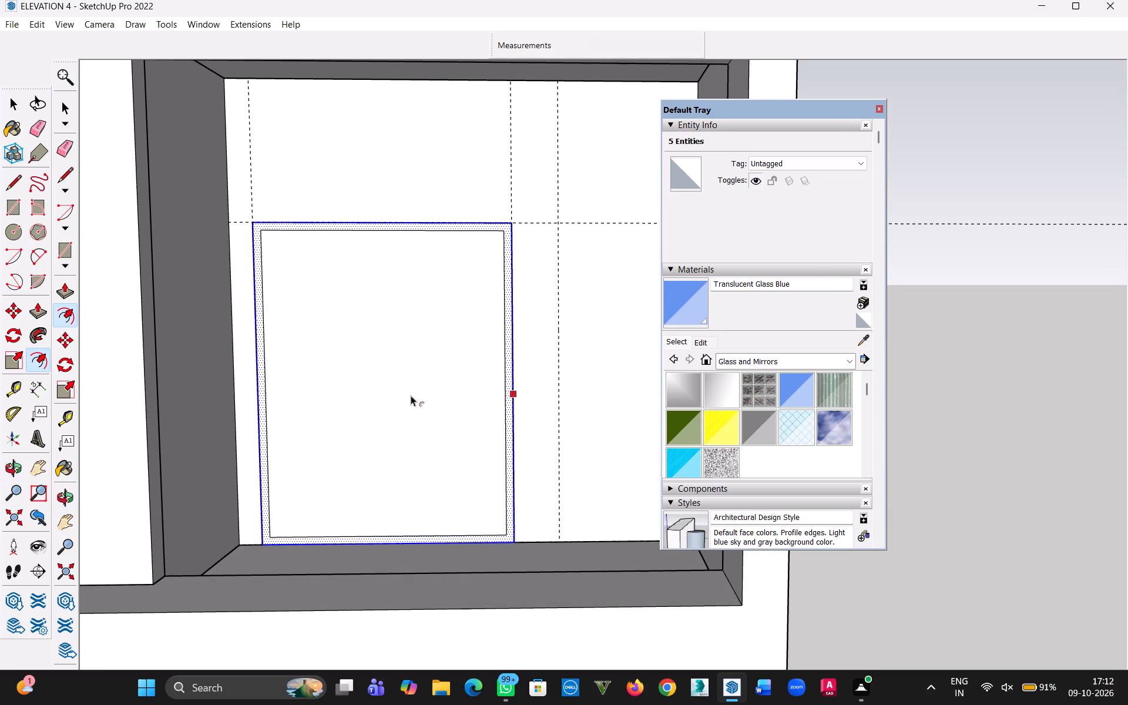
pyautogui.press('p')
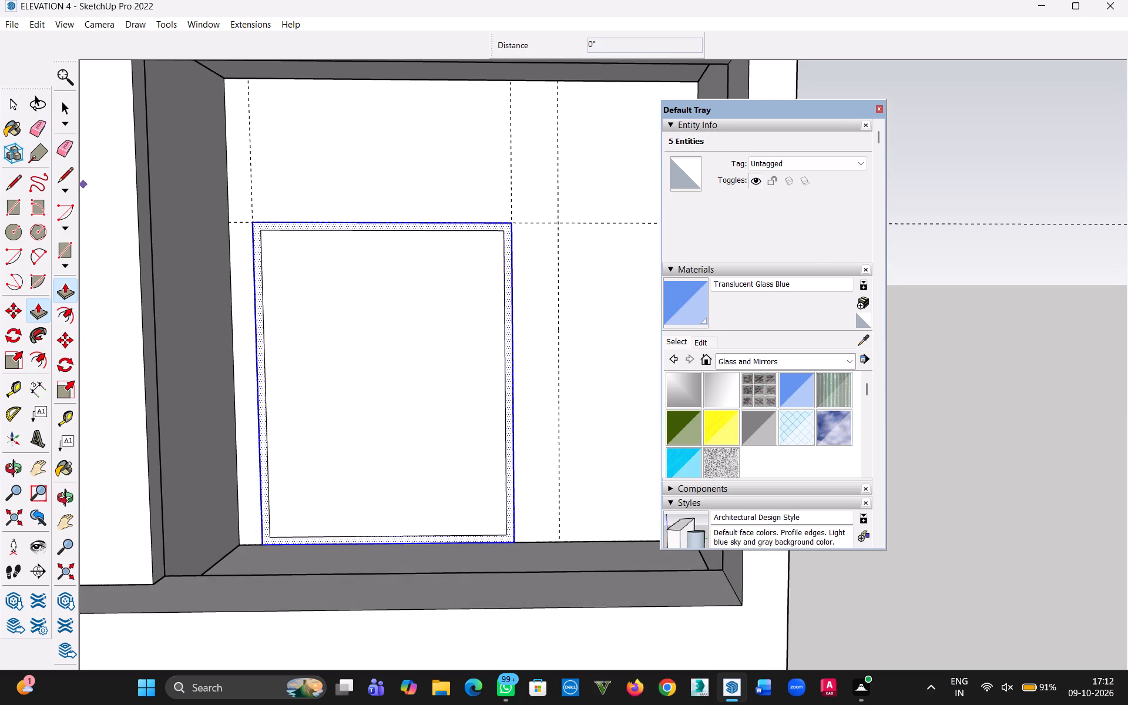
pyautogui.click(15, 108)
pyautogui.click(364, 424)
pyautogui.press('Delete')
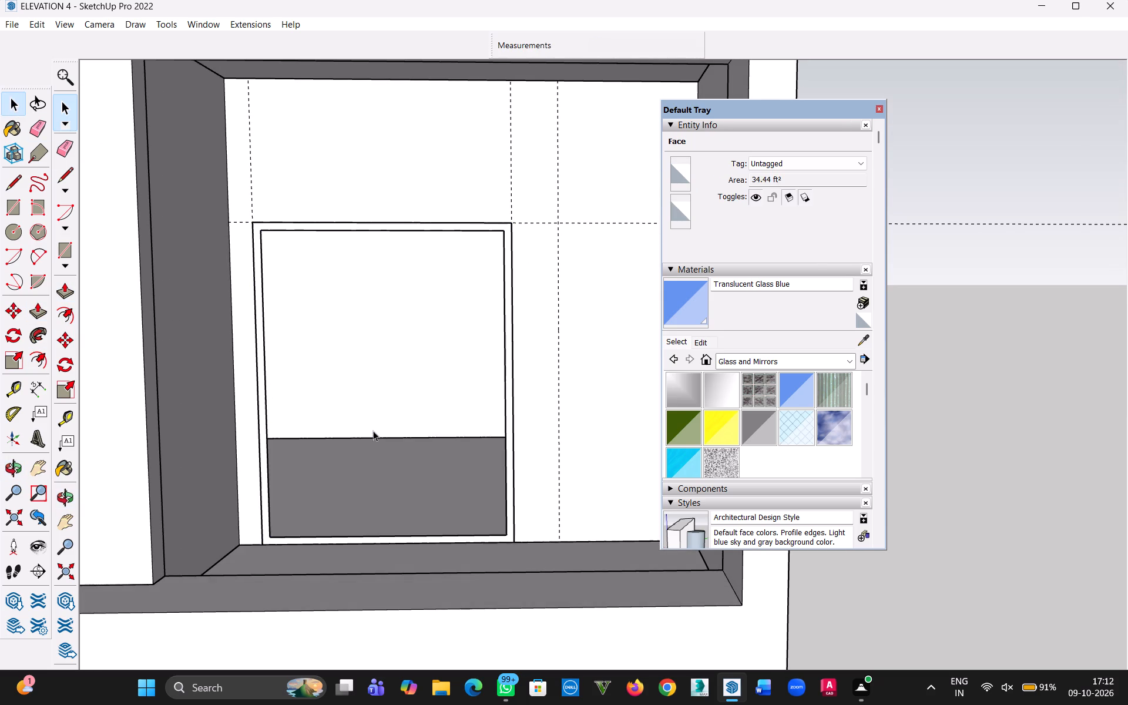
# Push/Pull the door frame's face 4" outward from the recess's back wall.
pyautogui.moveTo(369, 431); pyautogui.dragTo(385, 518, button='middle')
pyautogui.scroll(3, 264, 429)
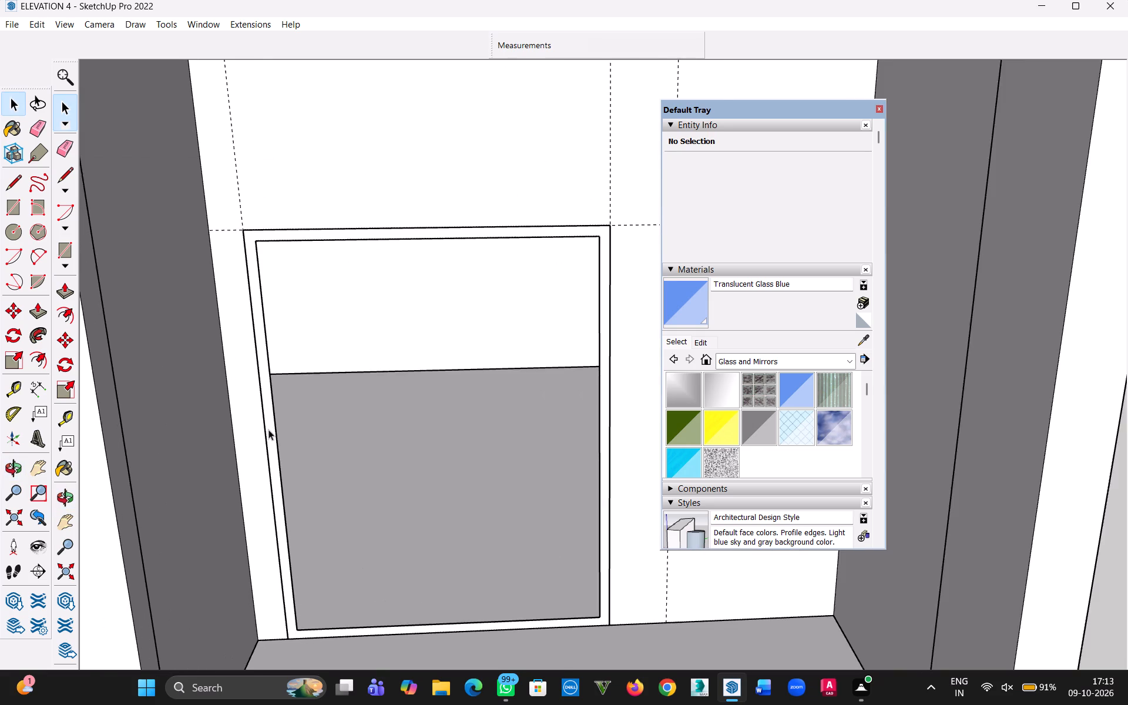
pyautogui.scroll(2, 268, 429)
pyautogui.press('p')
pyautogui.click(268, 432)
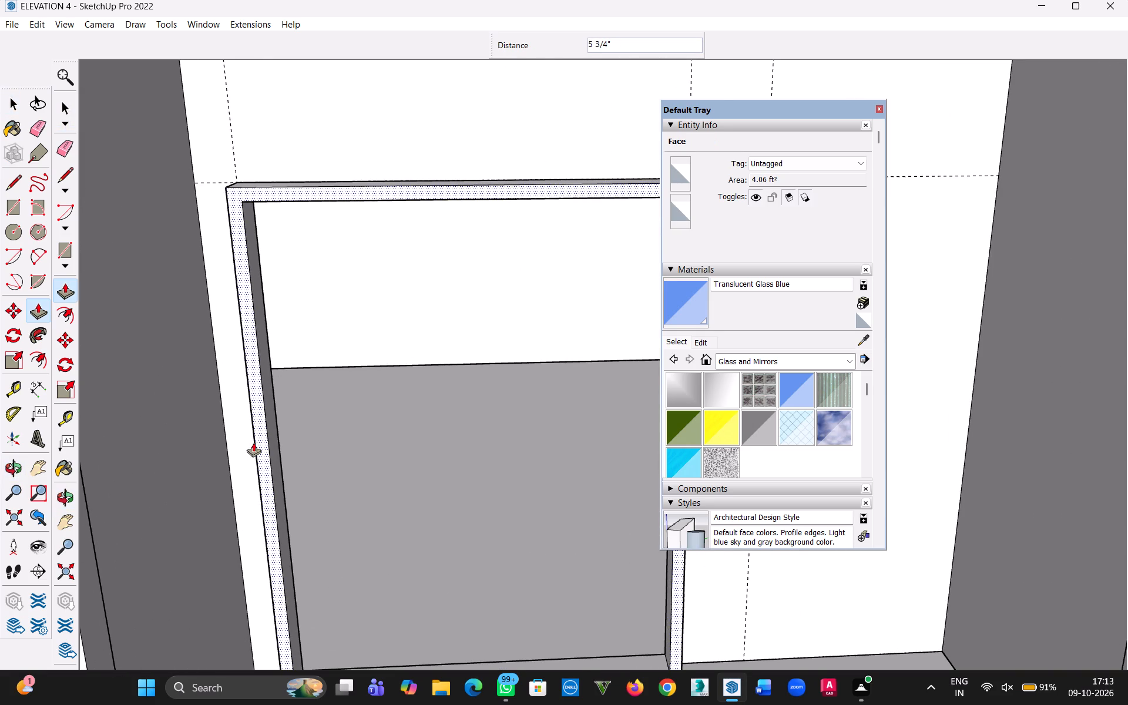
pyautogui.write('4"')
pyautogui.press('Return')
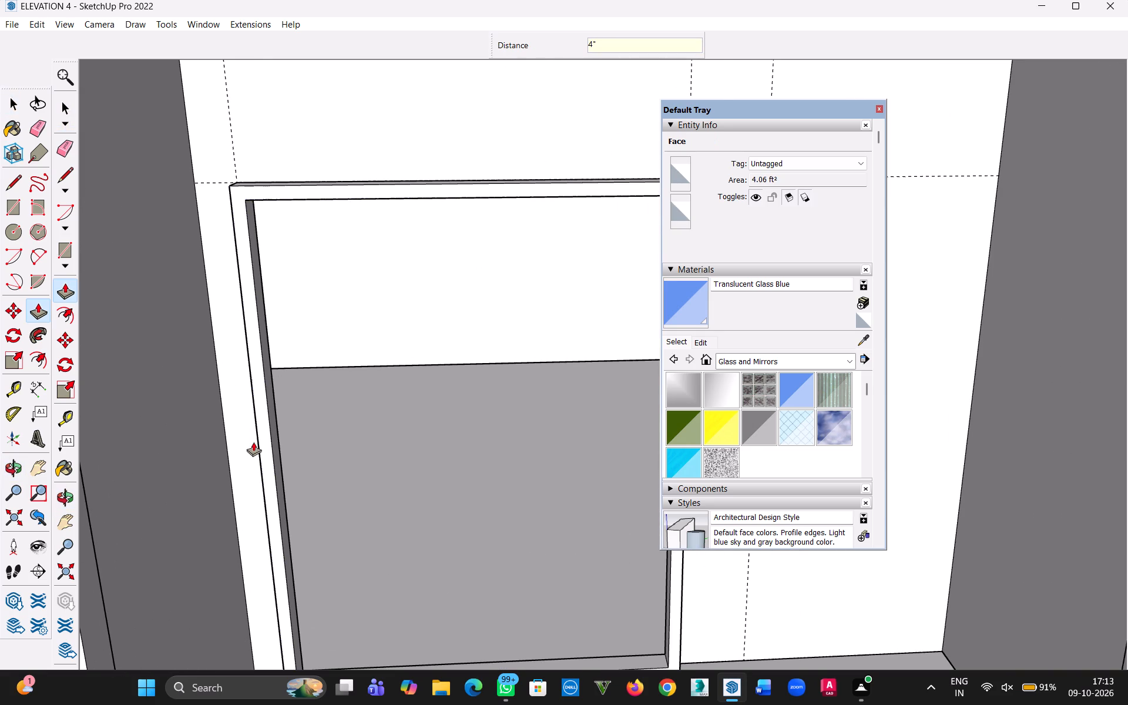
pyautogui.click(15, 105)
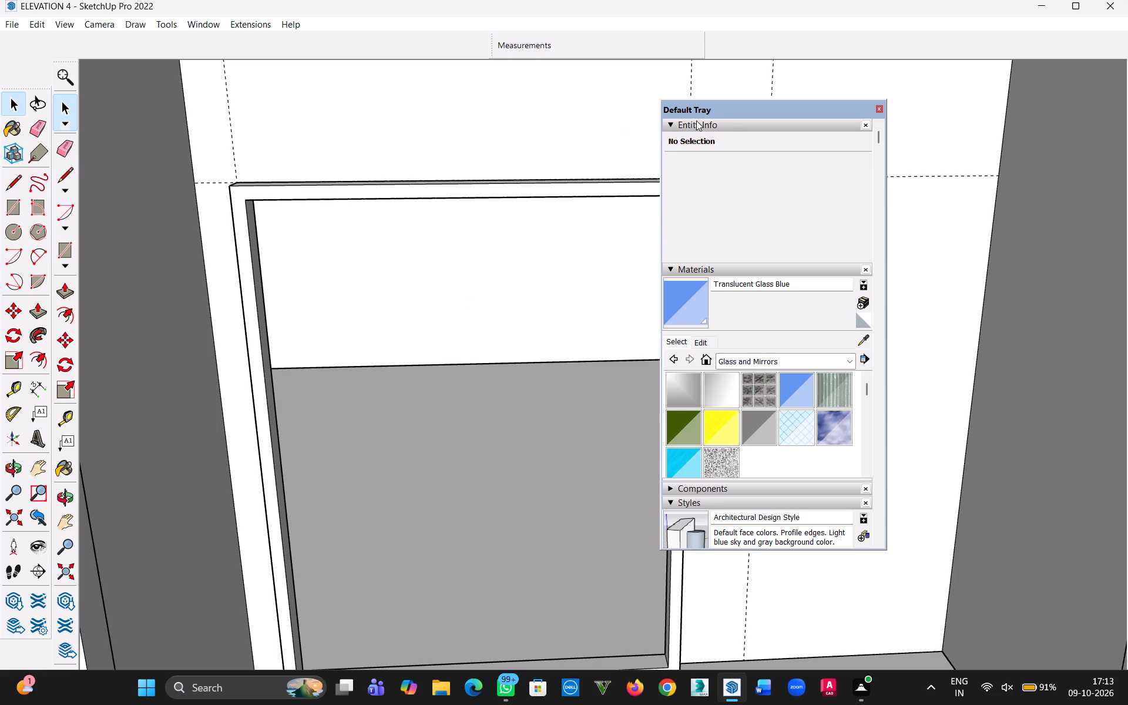
# Draw a 6'8" by 5'2" rectangle filling the door frame, between opposite inner corners of its front face.
pyautogui.moveTo(727, 108); pyautogui.dragTo(862, 100)
pyautogui.moveTo(458, 402); pyautogui.dragTo(539, 268, button='middle')
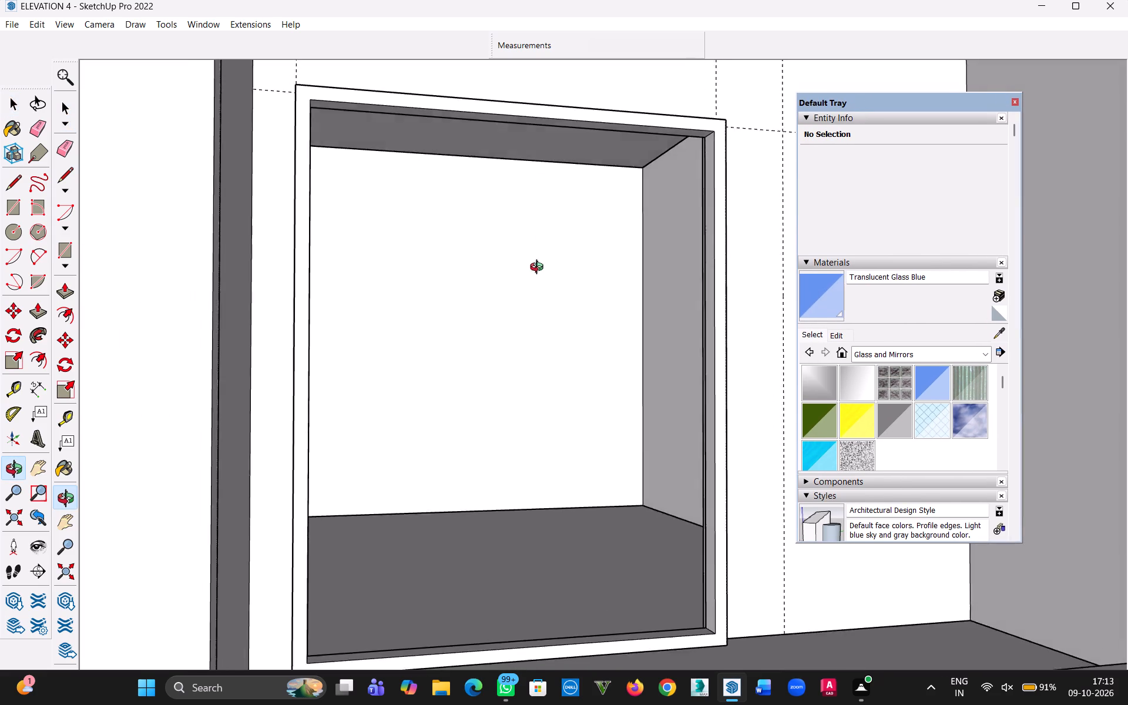
pyautogui.moveTo(539, 268); pyautogui.dragTo(419, 264, button='middle')
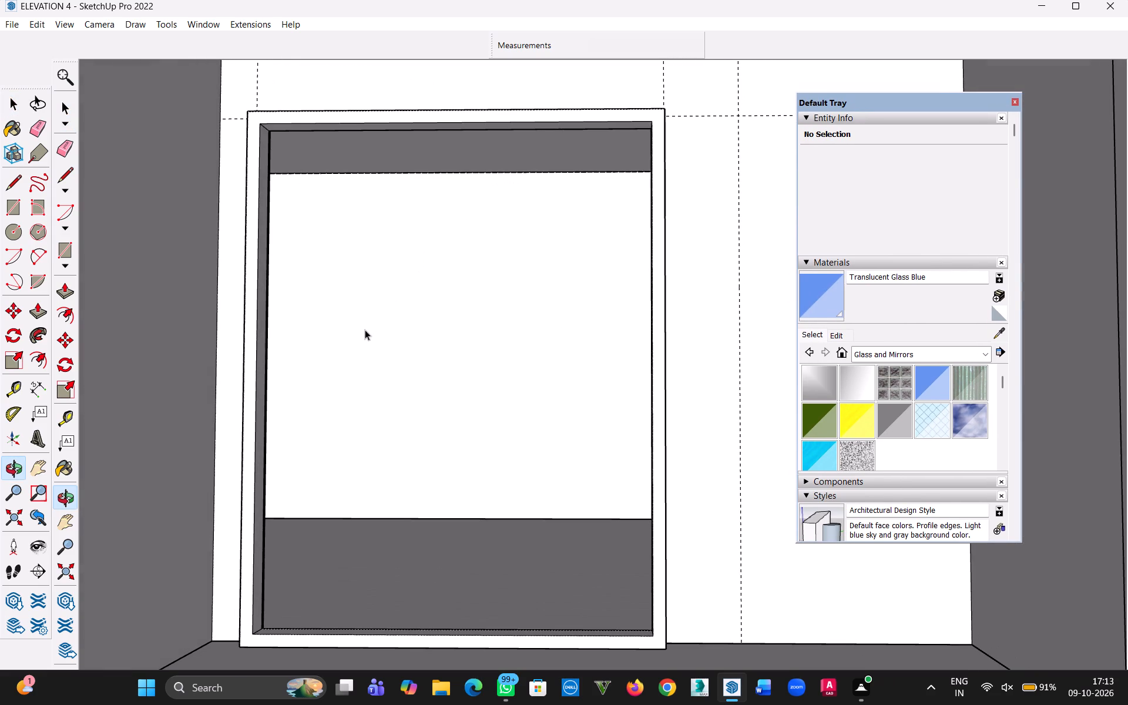
pyautogui.scroll(-1, 338, 377)
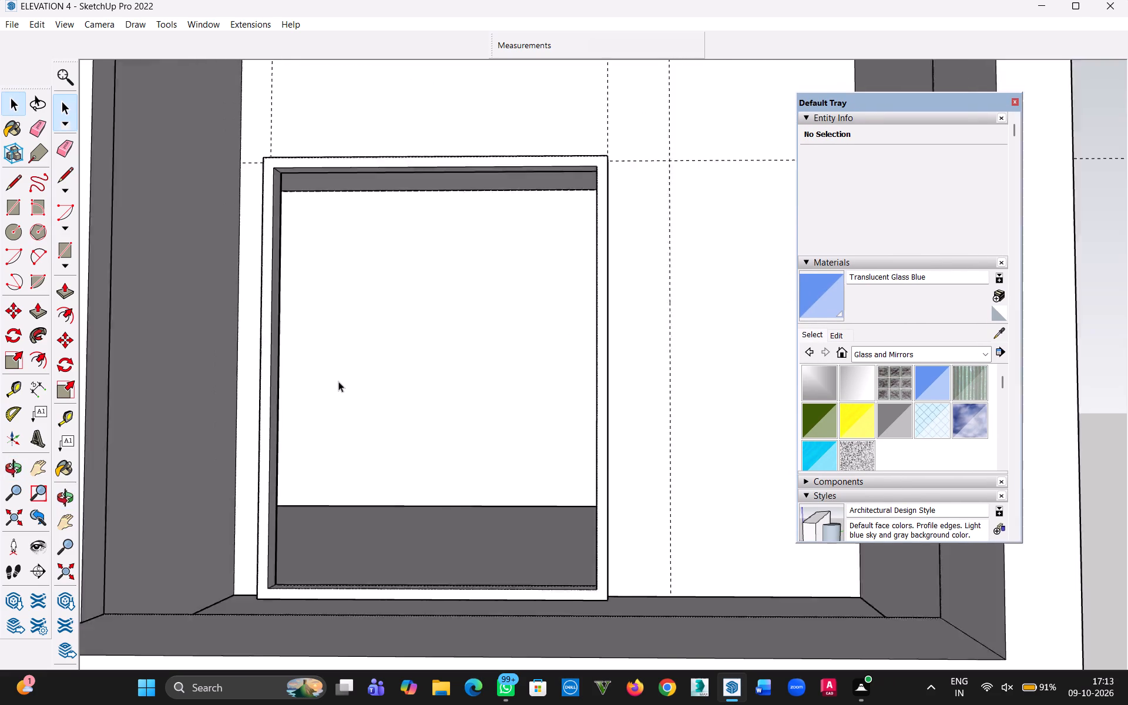
pyautogui.scroll(-1, 338, 381)
pyautogui.moveTo(403, 394); pyautogui.dragTo(451, 541, button='middle')
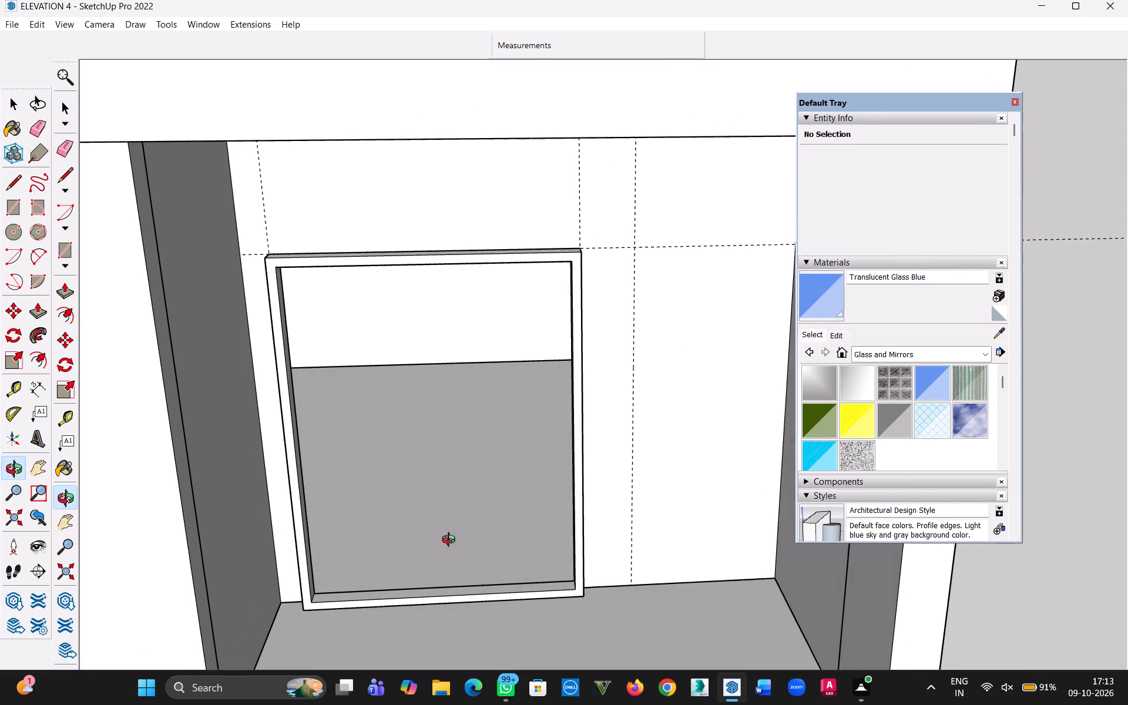
pyautogui.moveTo(451, 541); pyautogui.dragTo(468, 600, button='middle')
pyautogui.scroll(4, 386, 602)
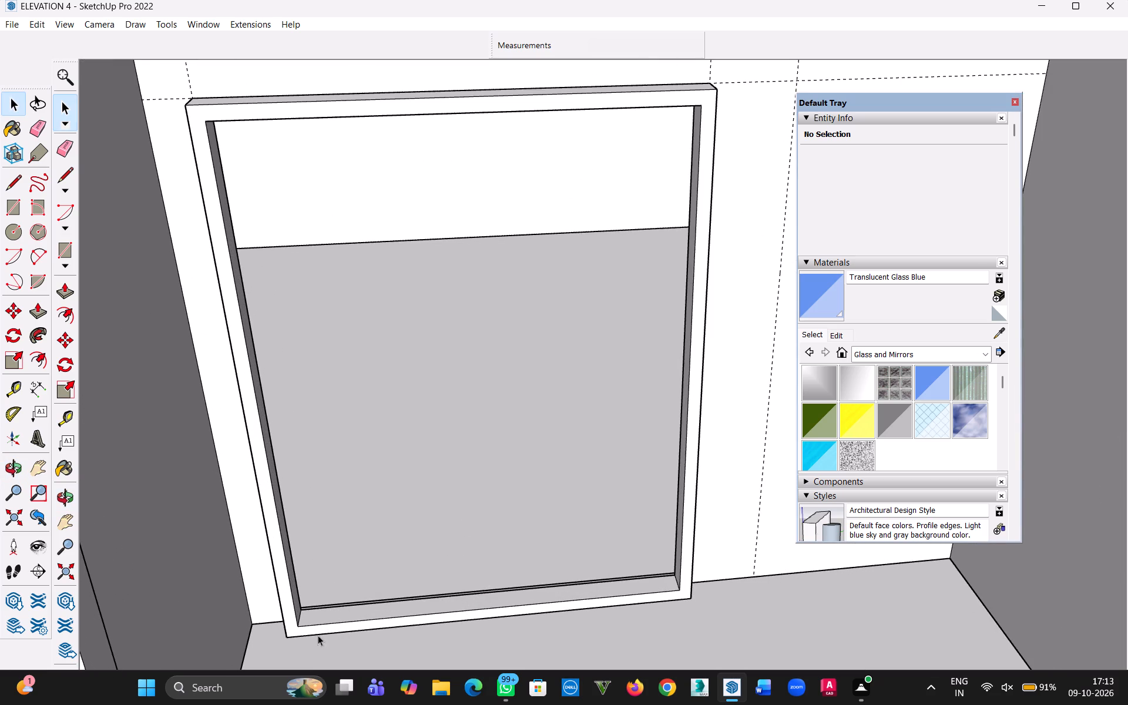
pyautogui.scroll(-5, 313, 623)
pyautogui.press('r')
pyautogui.moveTo(273, 505); pyautogui.dragTo(265, 412, button='middle')
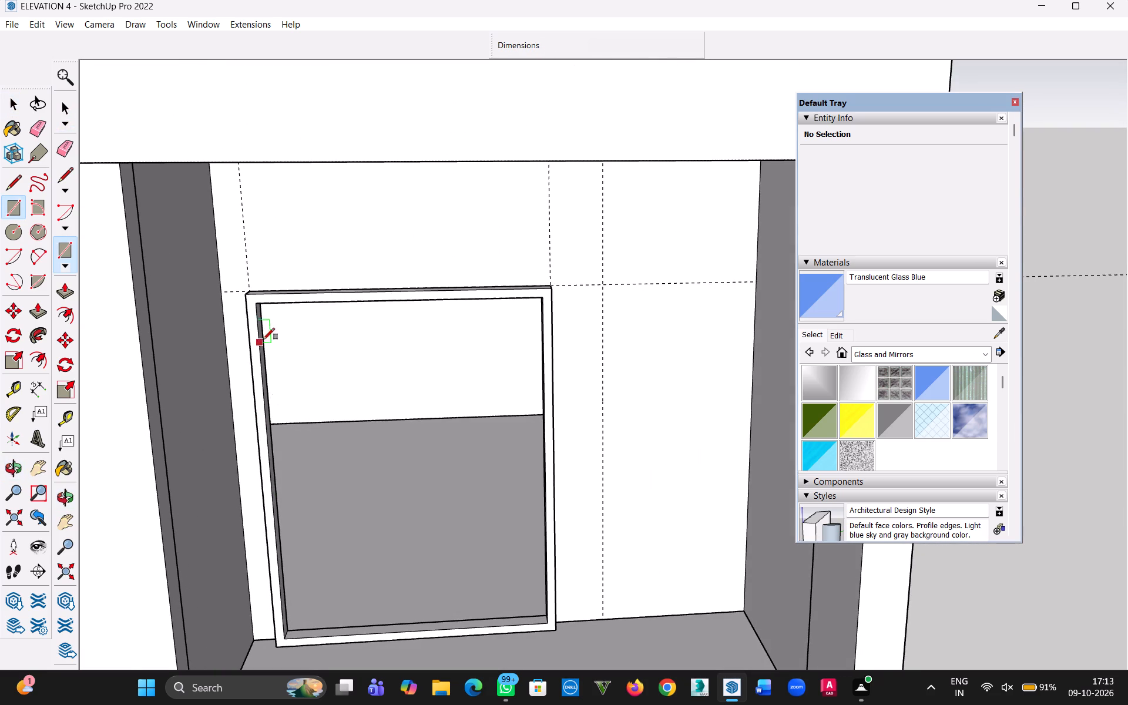
pyautogui.click(257, 308)
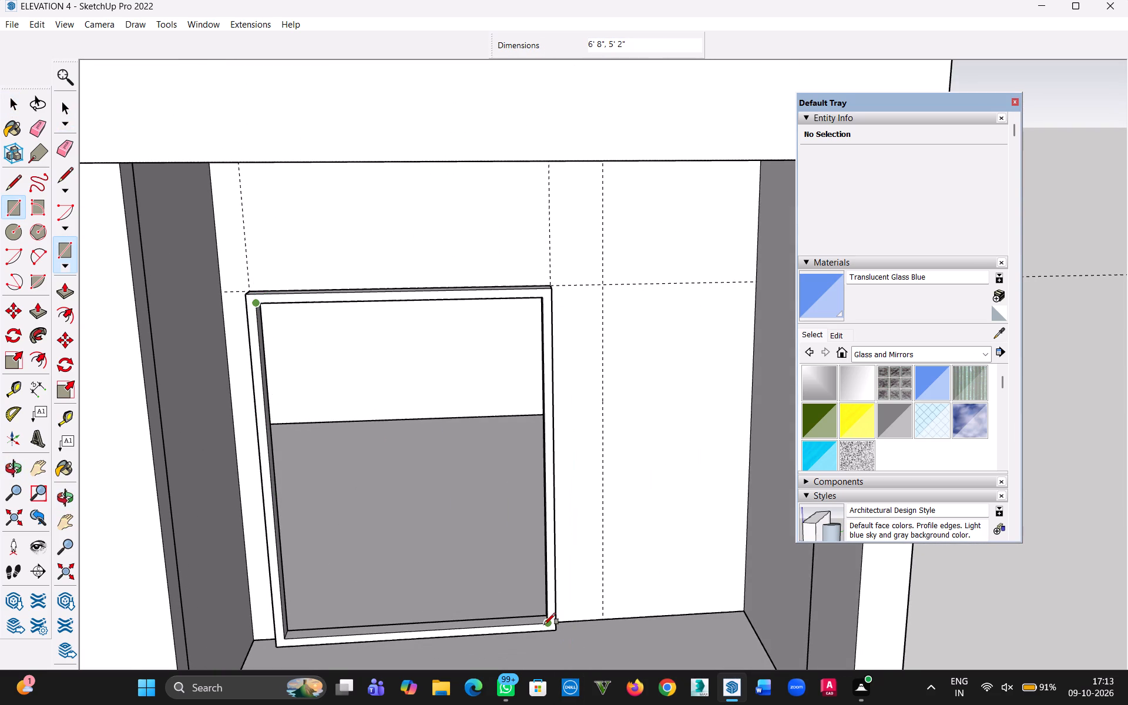
pyautogui.click(544, 625)
pyautogui.click(11, 96)
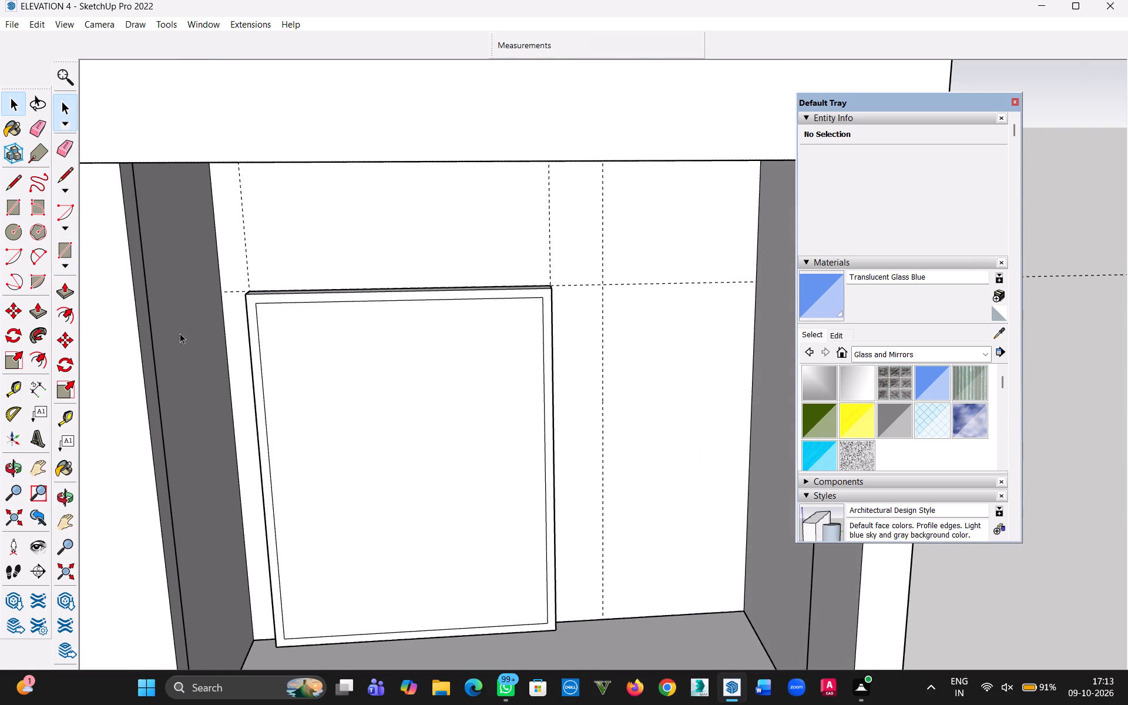
# Copy the door panel's left vertical edge across to its right edge with a /2 division, splitting the panel into two equal leaves.
pyautogui.click(419, 488)
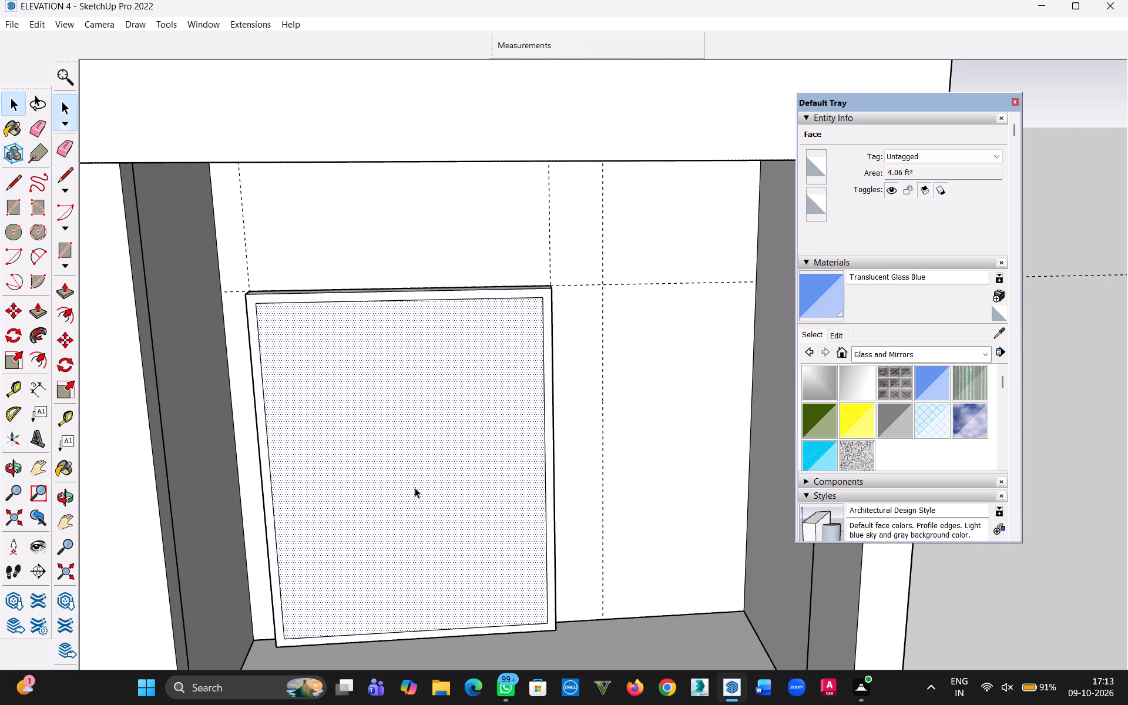
pyautogui.scroll(2, 283, 403)
pyautogui.click(258, 400)
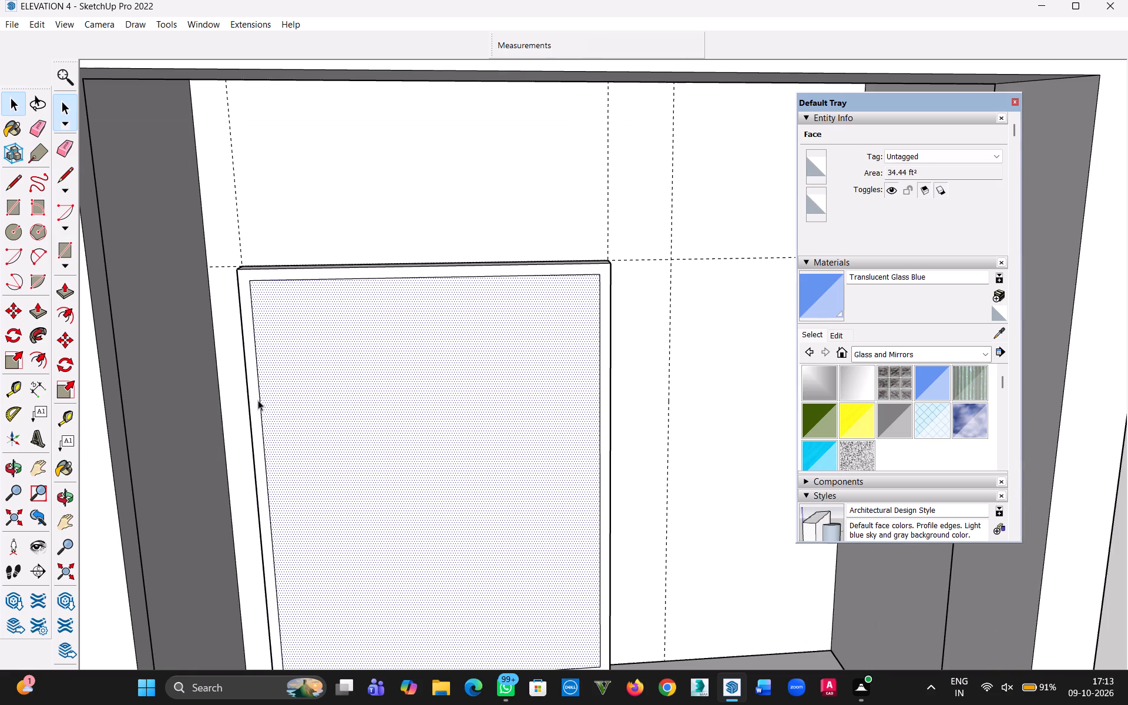
pyautogui.press('m')
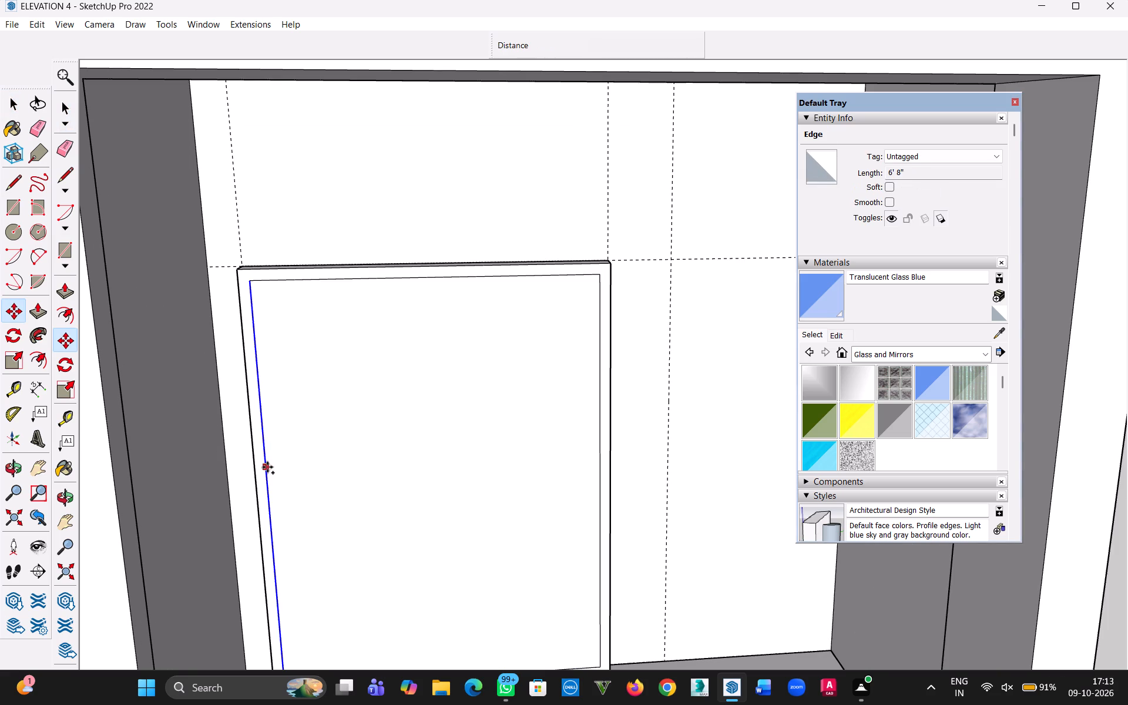
pyautogui.click(266, 467)
pyautogui.click(600, 452)
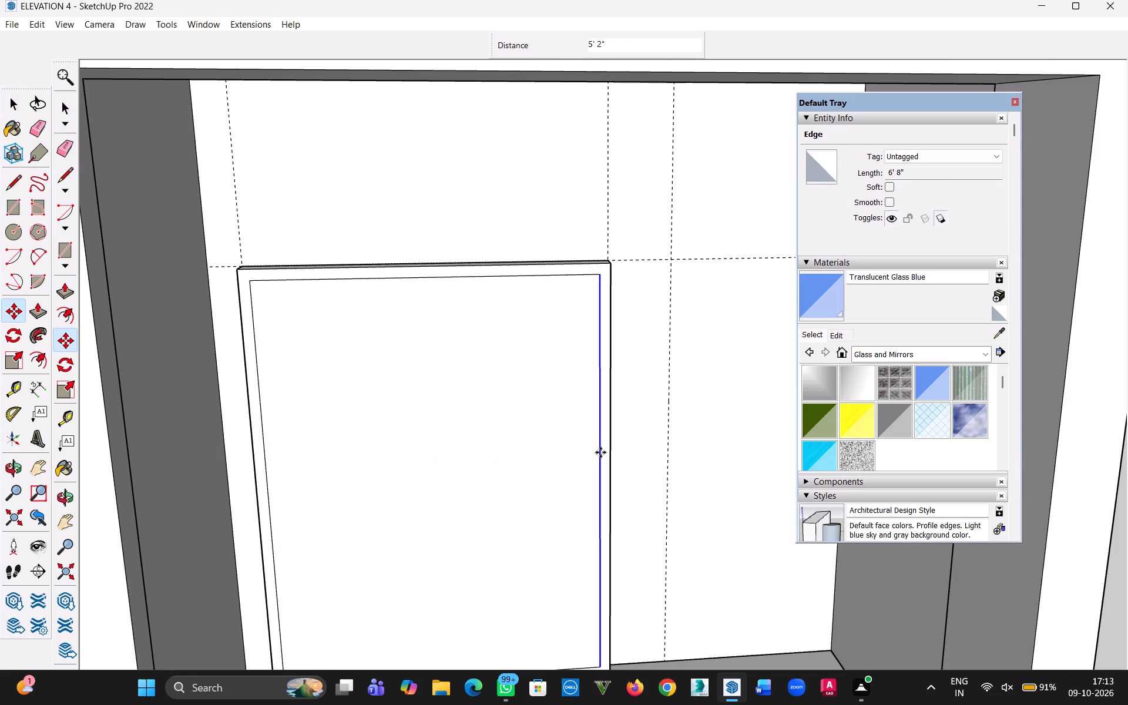
pyautogui.write('/2')
pyautogui.press('Return')
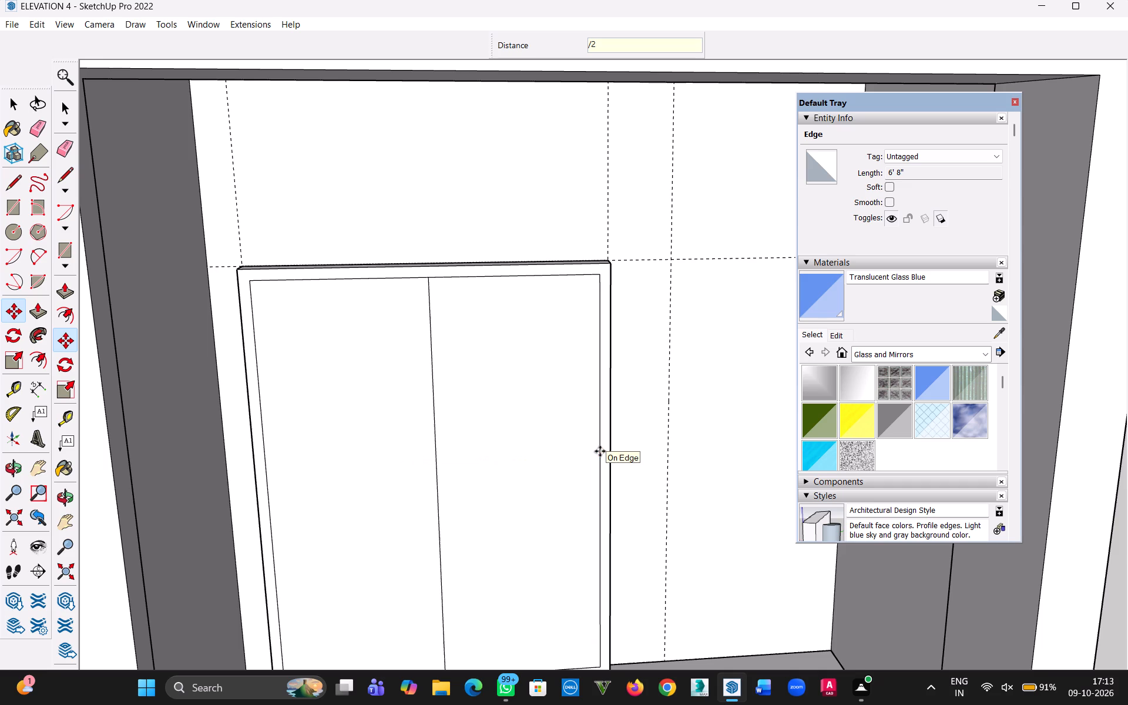
pyautogui.click(12, 103)
# Select all connected door frame and leaf geometry and make it a group.
pyautogui.scroll(-4, 304, 393)
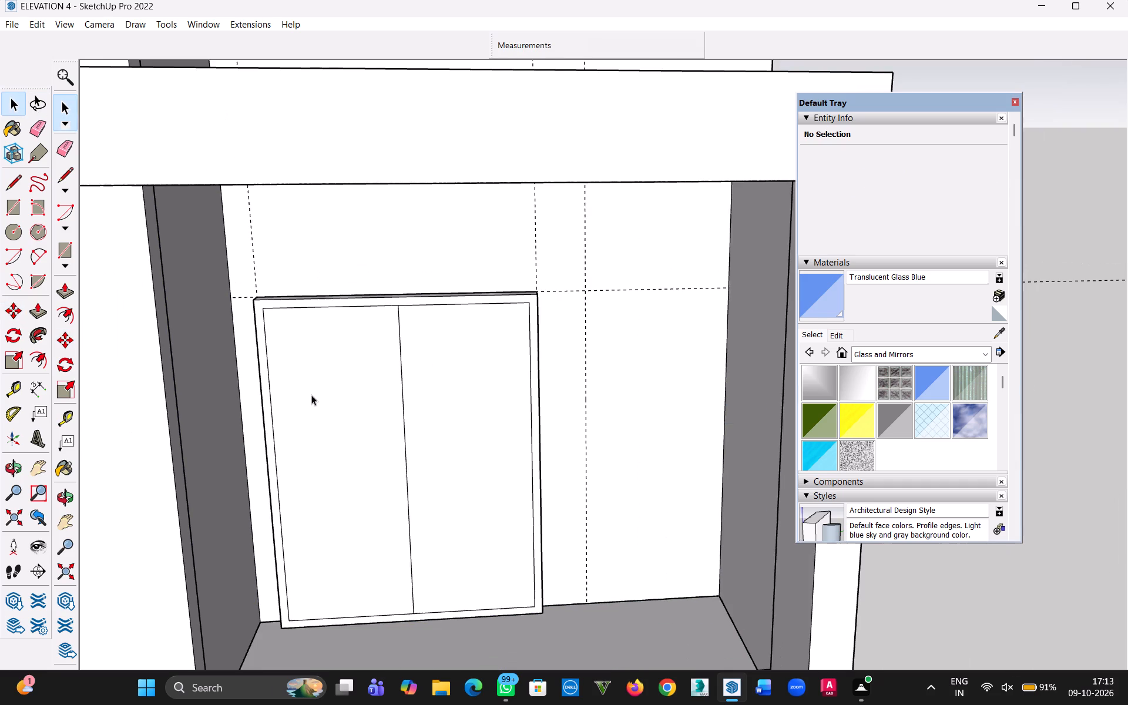
pyautogui.moveTo(330, 419); pyautogui.dragTo(303, 336, button='middle')
pyautogui.tripleClick(333, 465)
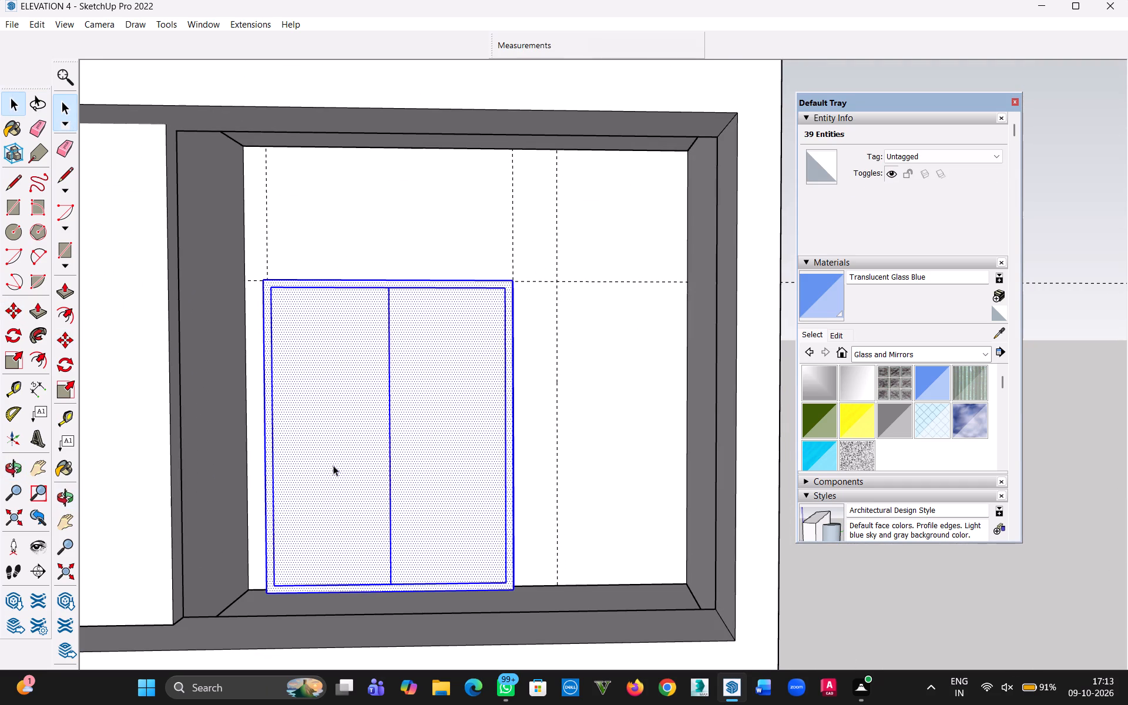
pyautogui.rightClick(333, 465)
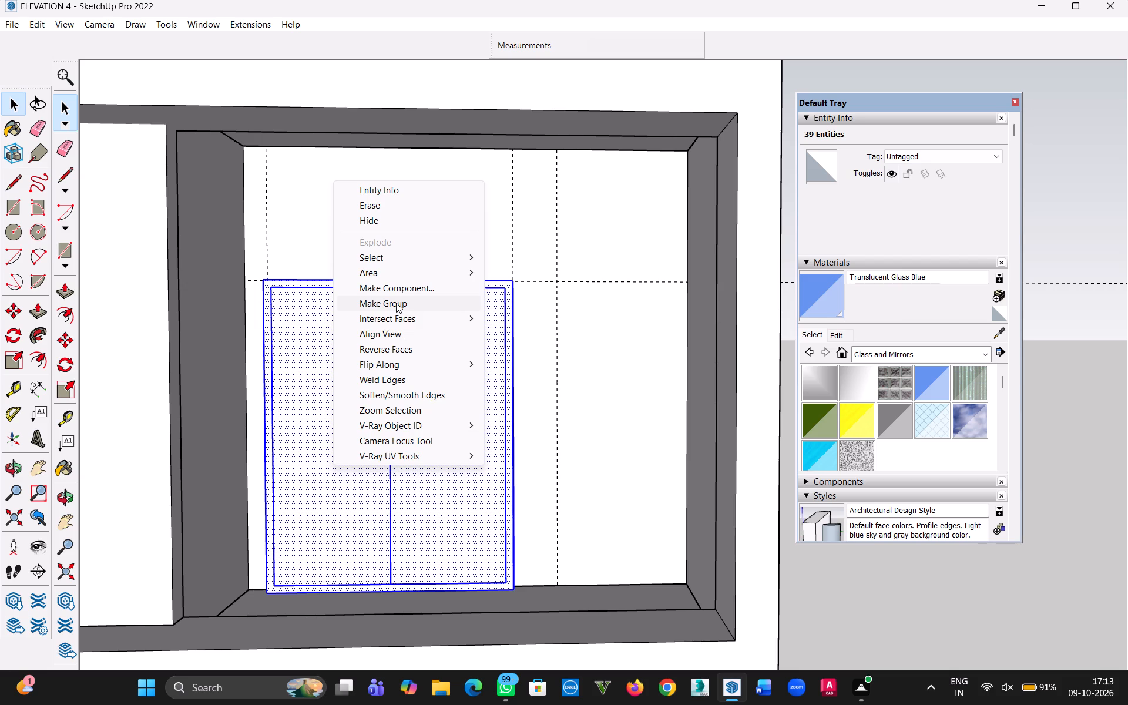
pyautogui.click(396, 303)
# Inside the door group, offset the left leaf's outline 4" inward.
pyautogui.tripleClick(366, 413)
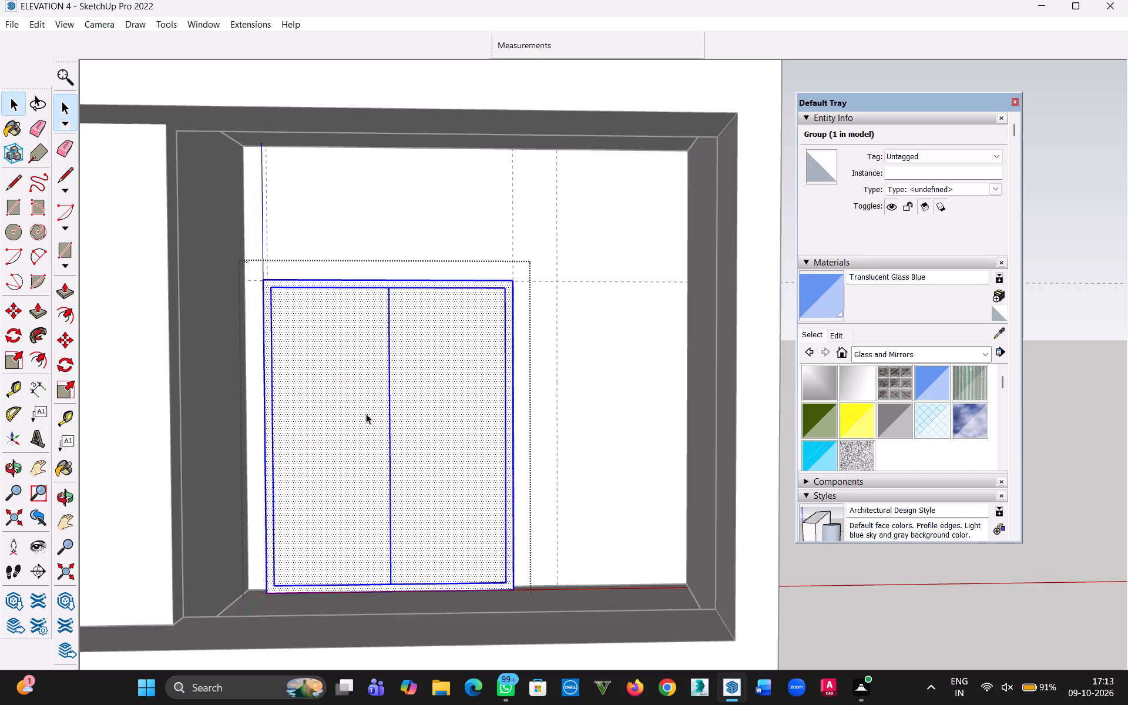
pyautogui.click(361, 414)
pyautogui.moveTo(327, 397); pyautogui.dragTo(341, 456, button='middle')
pyautogui.scroll(2, 335, 454)
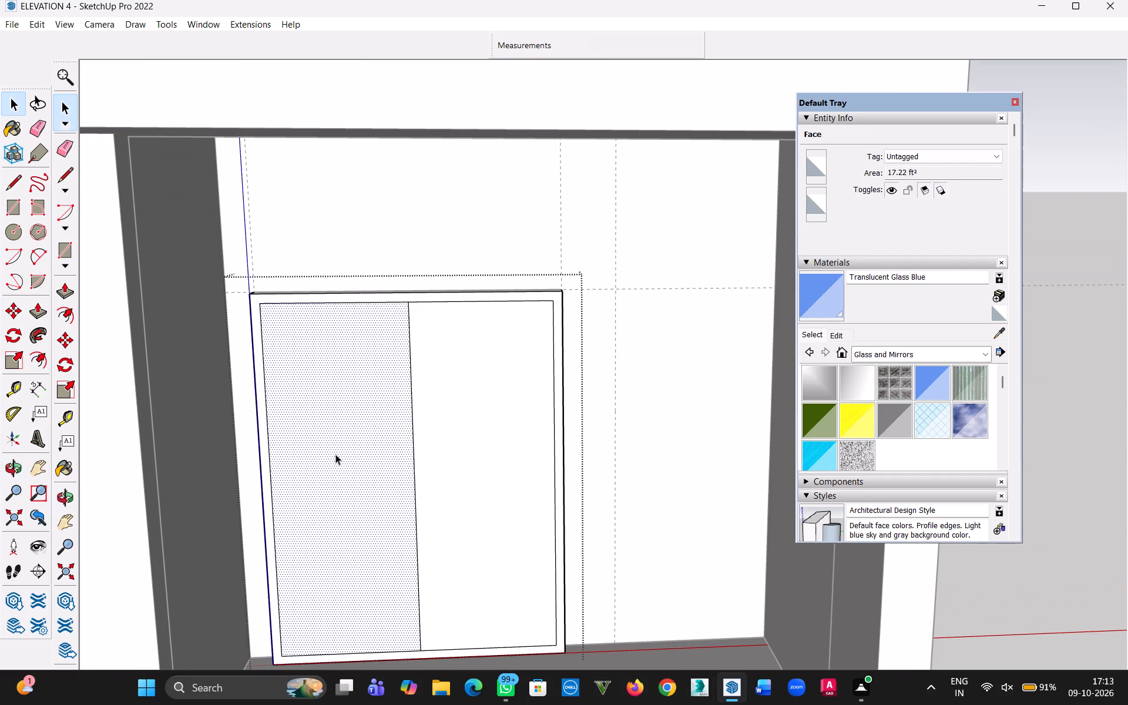
pyautogui.click(63, 317)
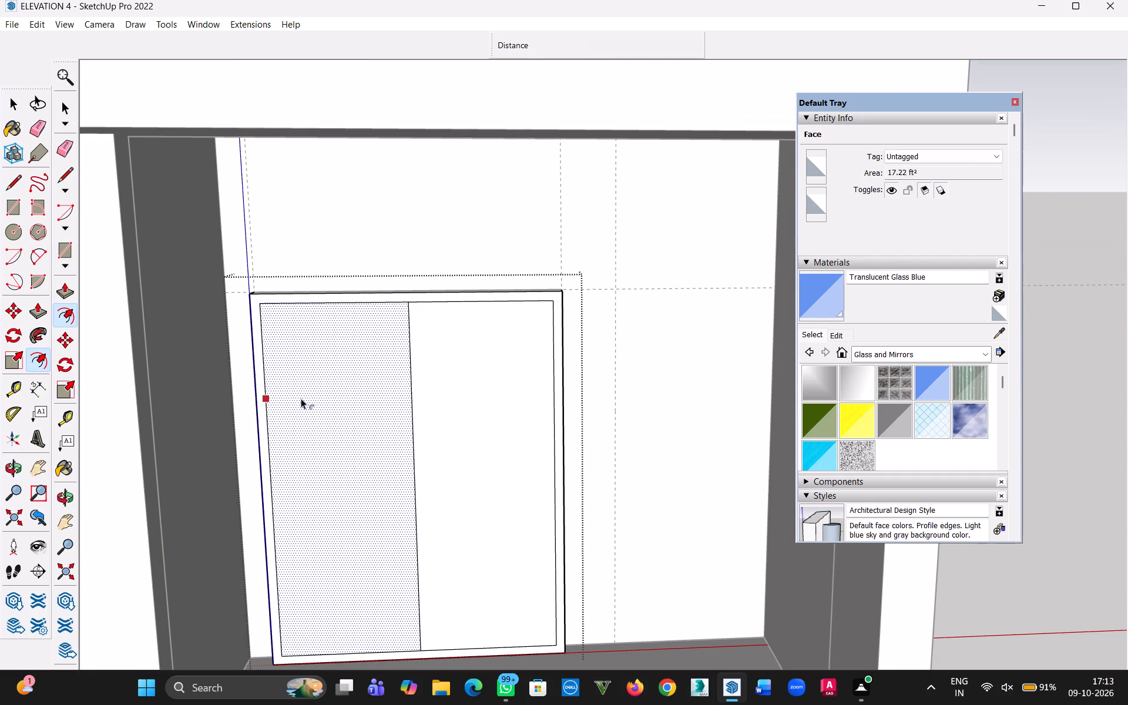
pyautogui.click(304, 398)
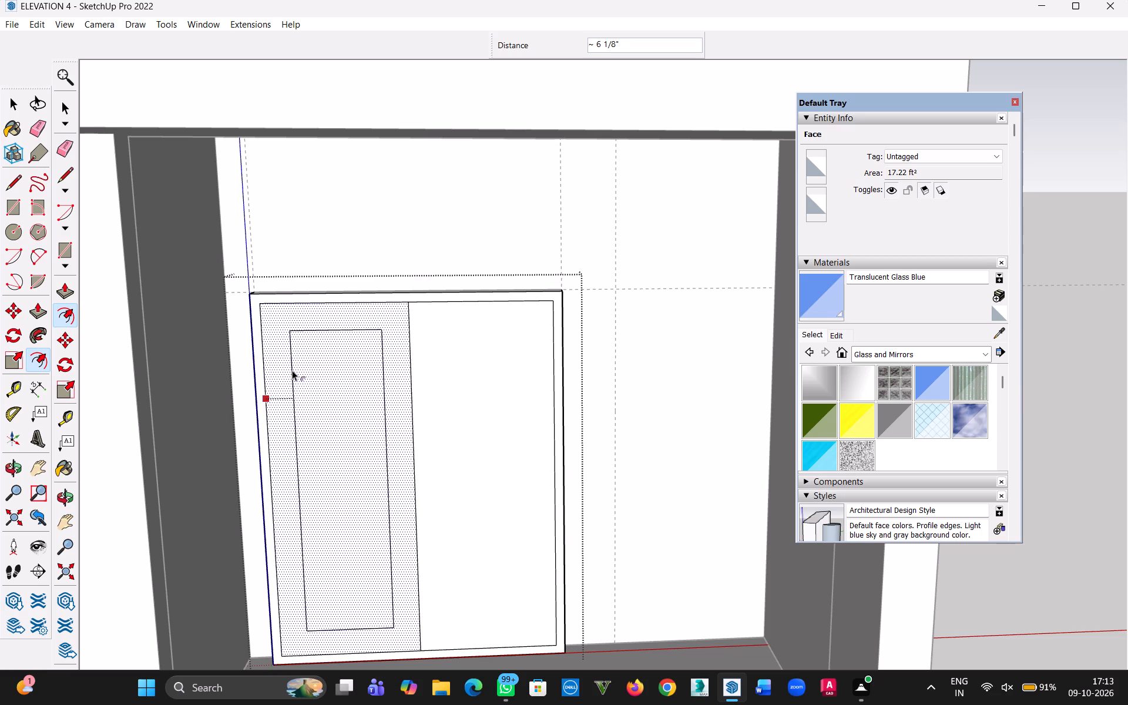
pyautogui.write('4"')
pyautogui.press('Return')
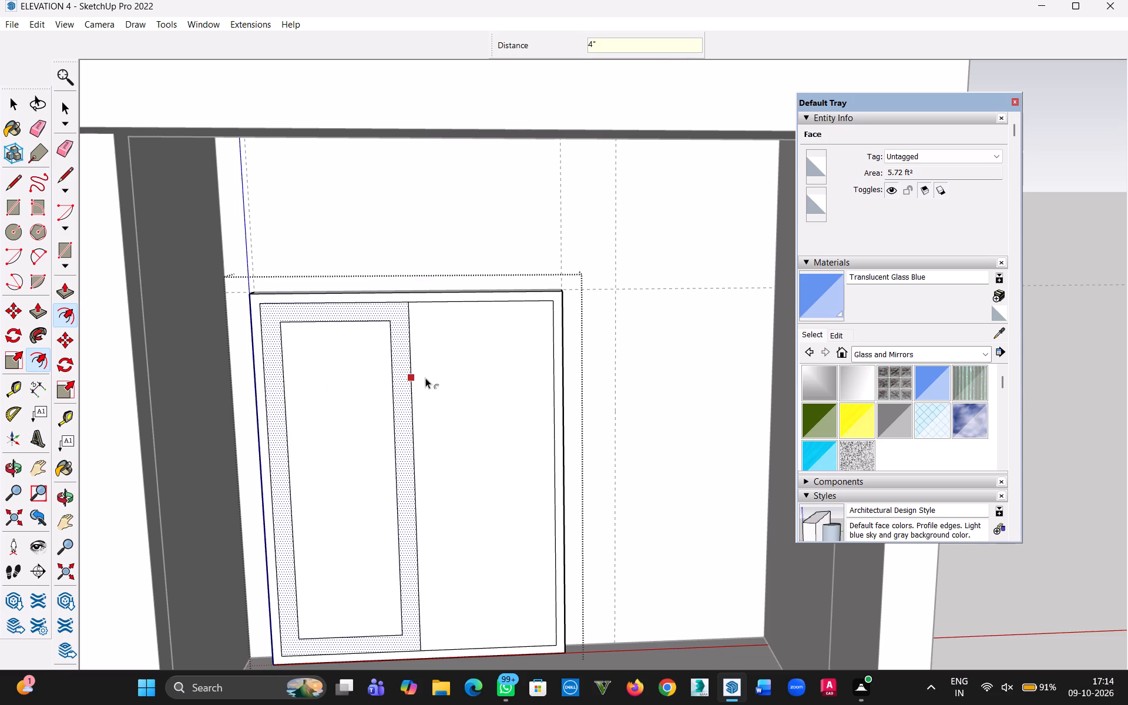
pyautogui.press('Escape')
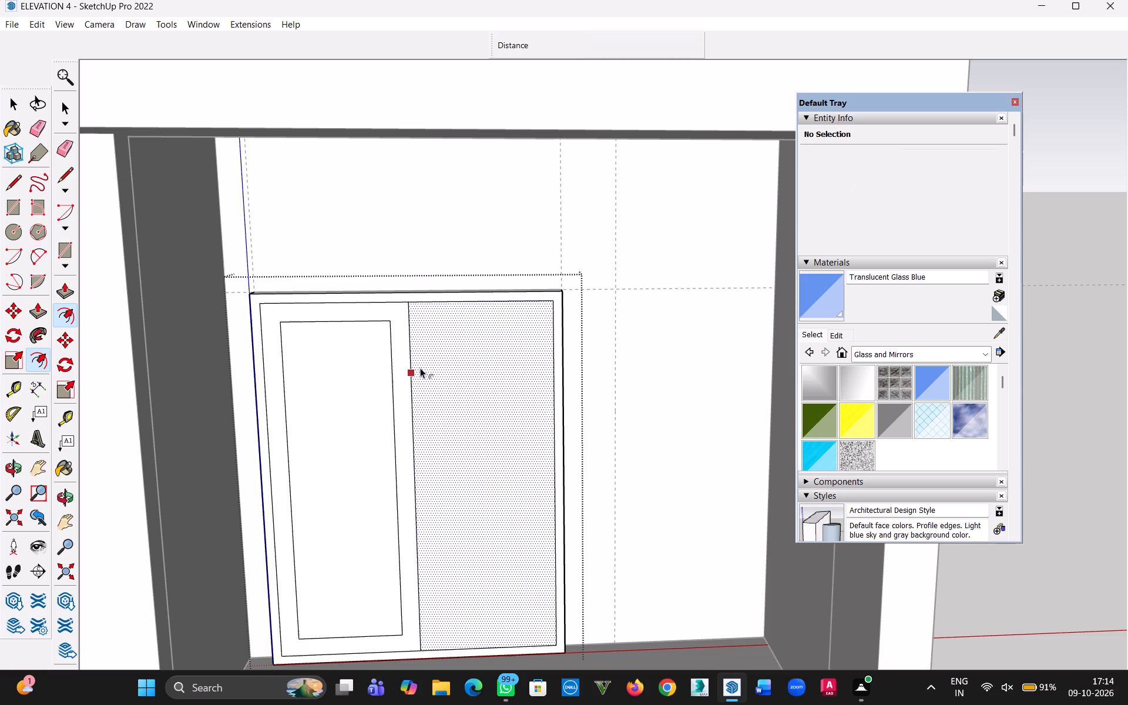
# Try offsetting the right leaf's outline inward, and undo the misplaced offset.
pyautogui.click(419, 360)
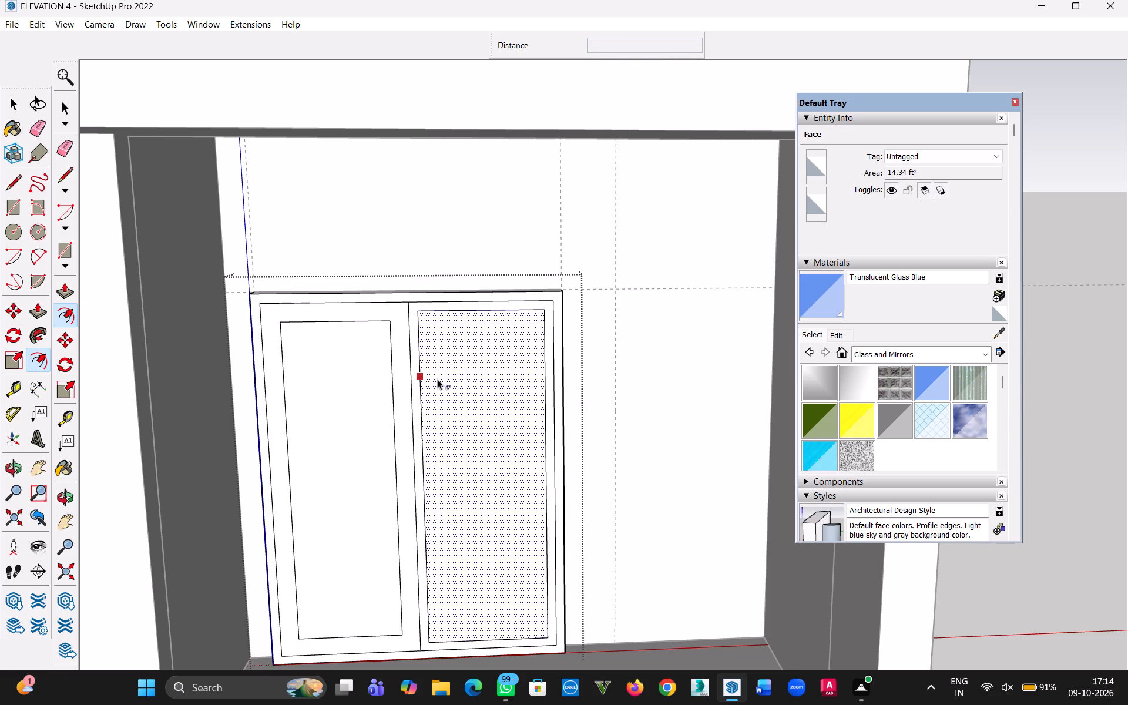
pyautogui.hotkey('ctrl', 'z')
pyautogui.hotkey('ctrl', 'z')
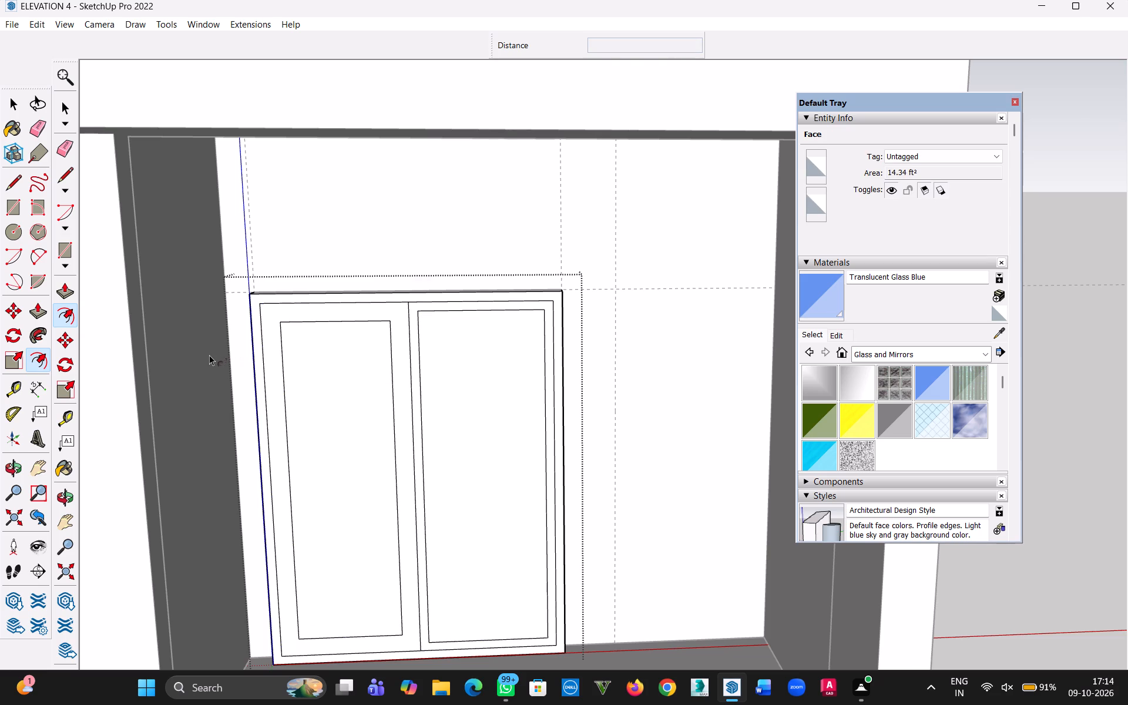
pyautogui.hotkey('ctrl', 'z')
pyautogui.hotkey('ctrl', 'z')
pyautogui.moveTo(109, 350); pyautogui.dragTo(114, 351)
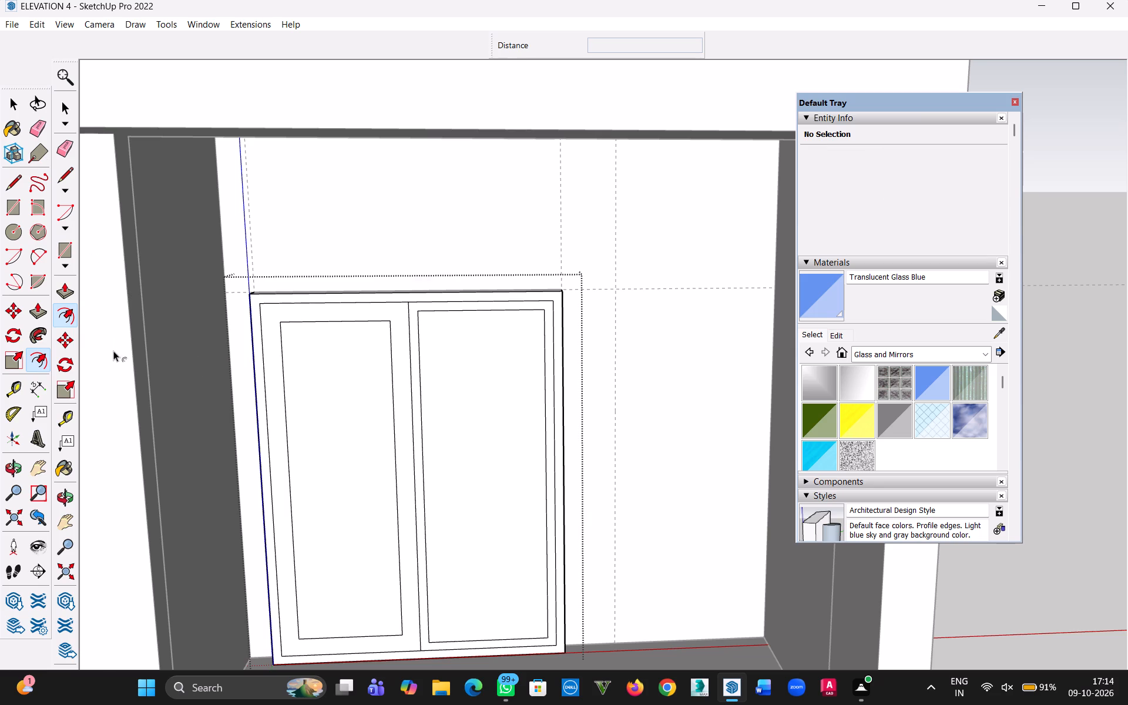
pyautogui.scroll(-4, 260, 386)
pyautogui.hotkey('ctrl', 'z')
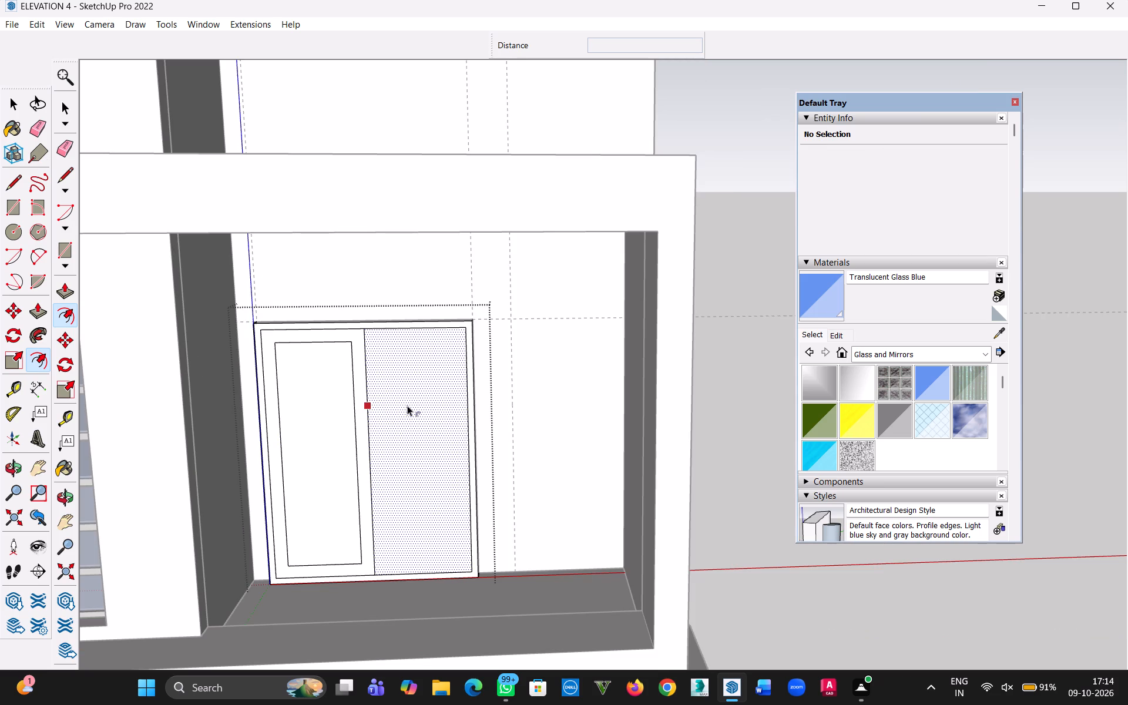
# Offset the right leaf's outline 4" inward.
pyautogui.click(399, 404)
pyautogui.write('4"')
pyautogui.press('Return')
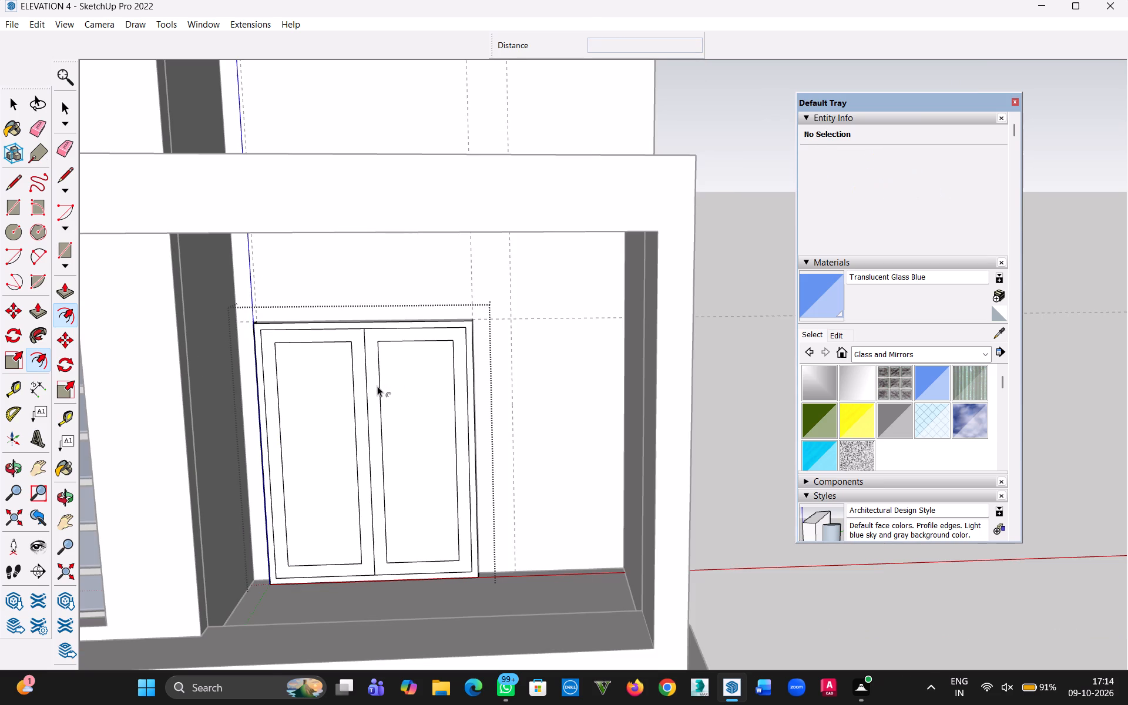
# Delete the inner panel faces of both door leaves to leave open frames, and close the door group.
pyautogui.scroll(-5, 301, 433)
pyautogui.moveTo(337, 448); pyautogui.dragTo(352, 385, button='middle')
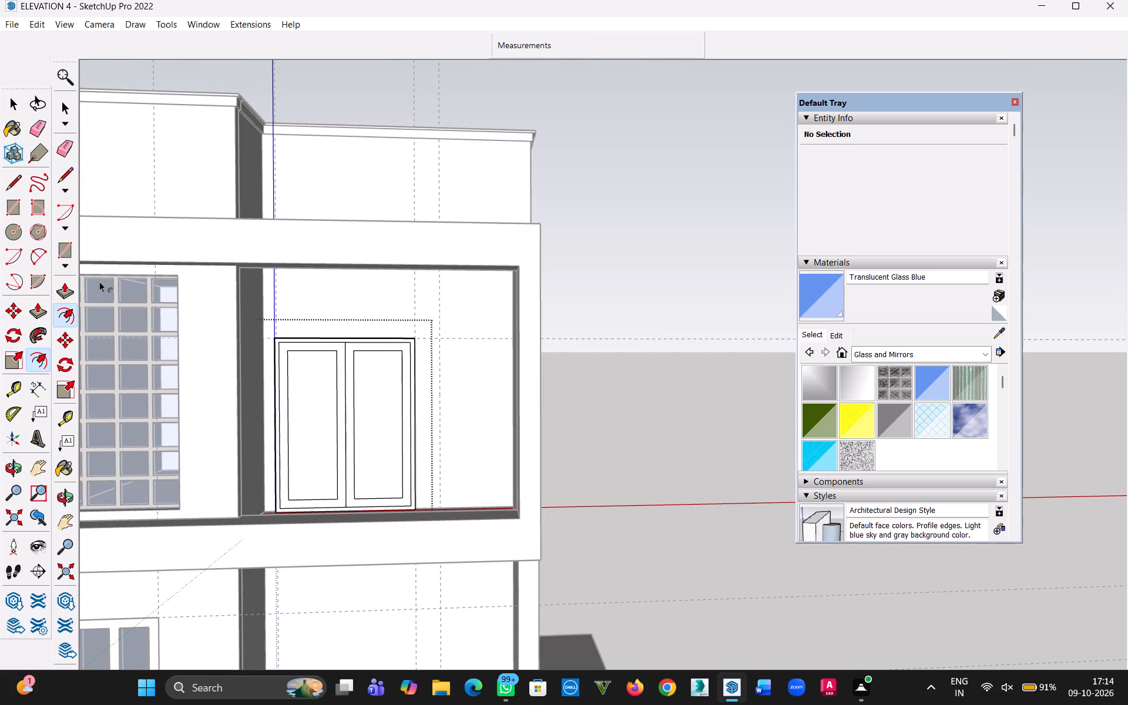
pyautogui.click(4, 101)
pyautogui.moveTo(338, 389); pyautogui.dragTo(360, 441, button='middle')
pyautogui.scroll(5, 360, 456)
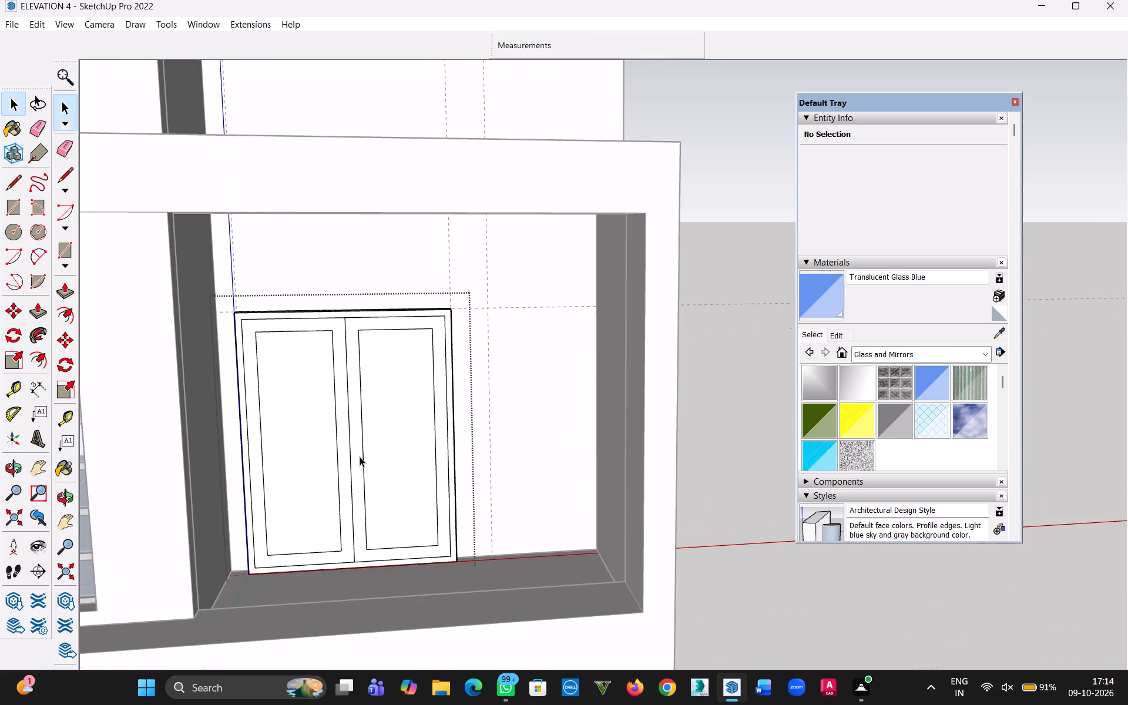
pyautogui.click(389, 441)
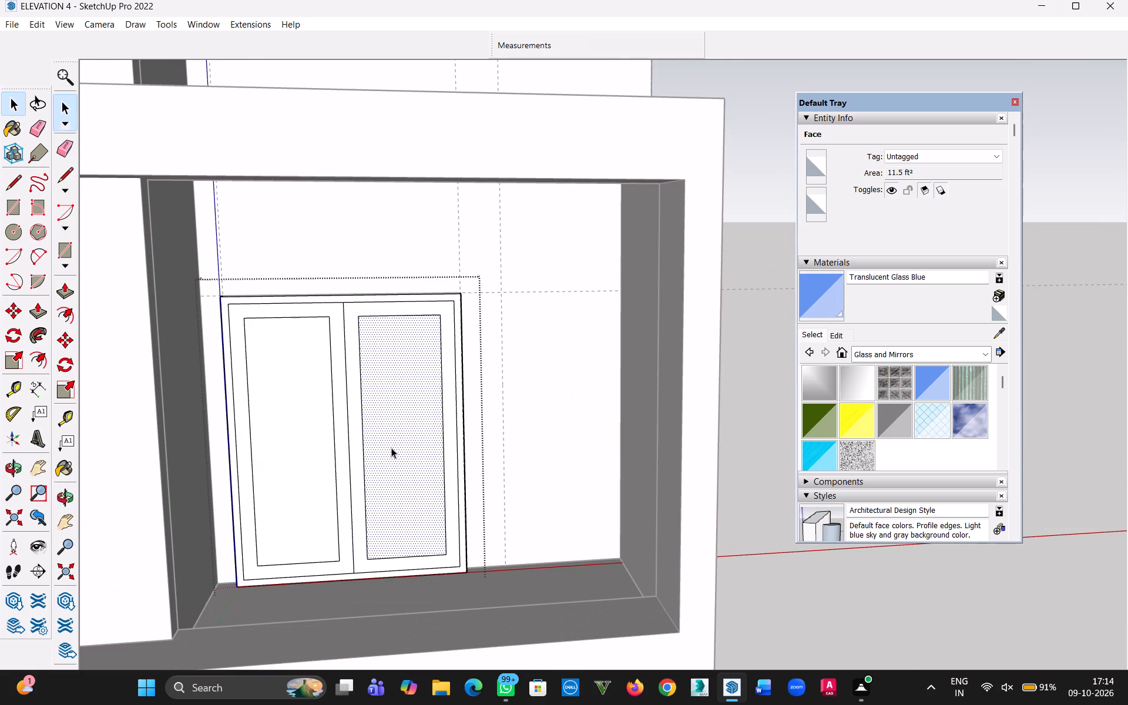
pyautogui.press('Delete')
pyautogui.click(246, 438)
pyautogui.click(277, 445)
pyautogui.press('Delete')
pyautogui.moveTo(278, 450); pyautogui.dragTo(261, 515, button='middle')
pyautogui.scroll(5, 198, 386)
pyautogui.scroll(1, 254, 397)
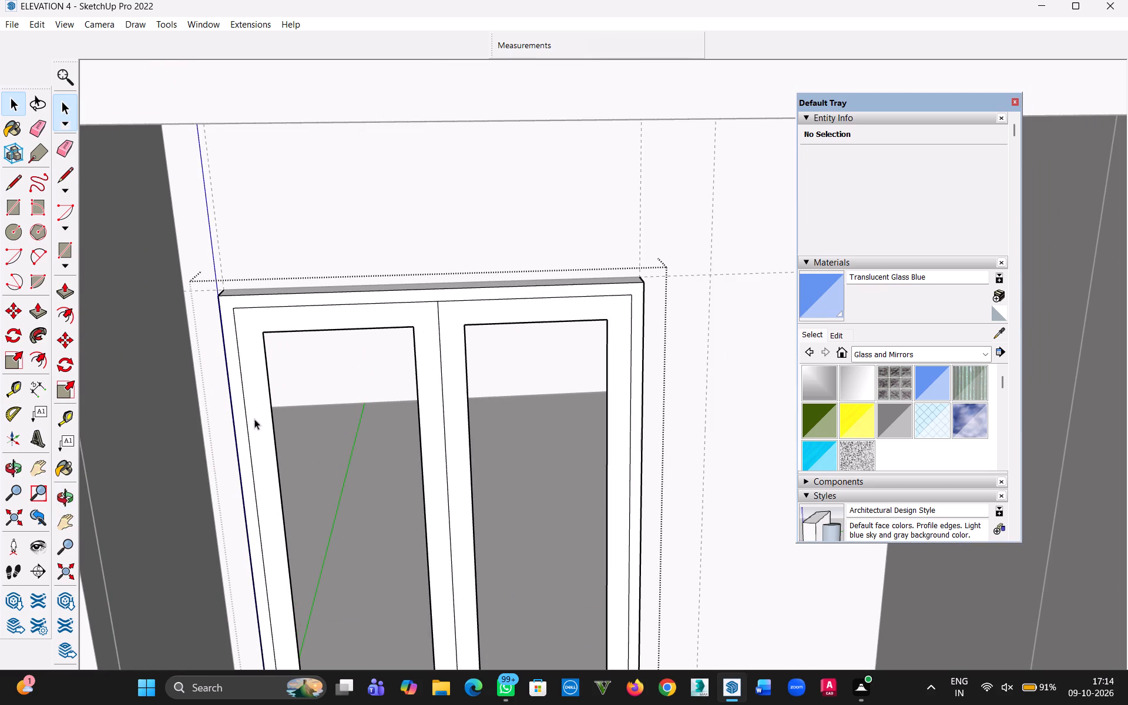
pyautogui.moveTo(418, 452); pyautogui.dragTo(294, 419, button='middle')
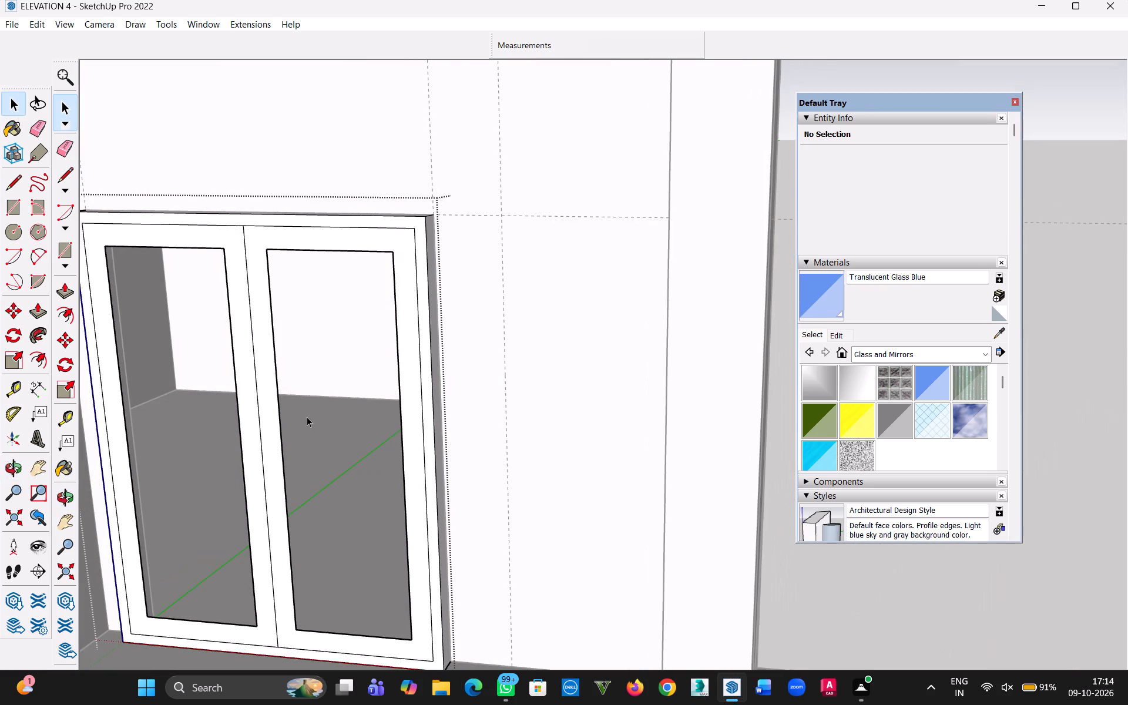
pyautogui.click(419, 226)
pyautogui.click(400, 244)
pyautogui.click(486, 336)
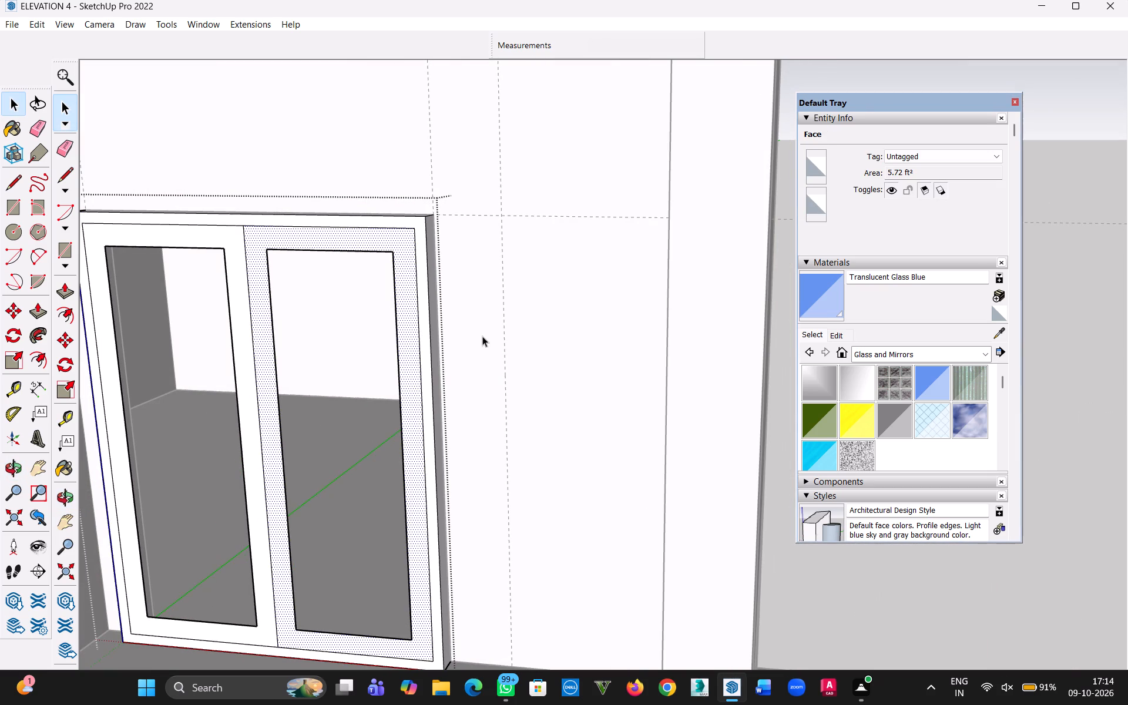
# Move the door group along the red axis out of its opening to clear space beside the building.
pyautogui.click(393, 296)
pyautogui.press('m')
pyautogui.click(411, 341)
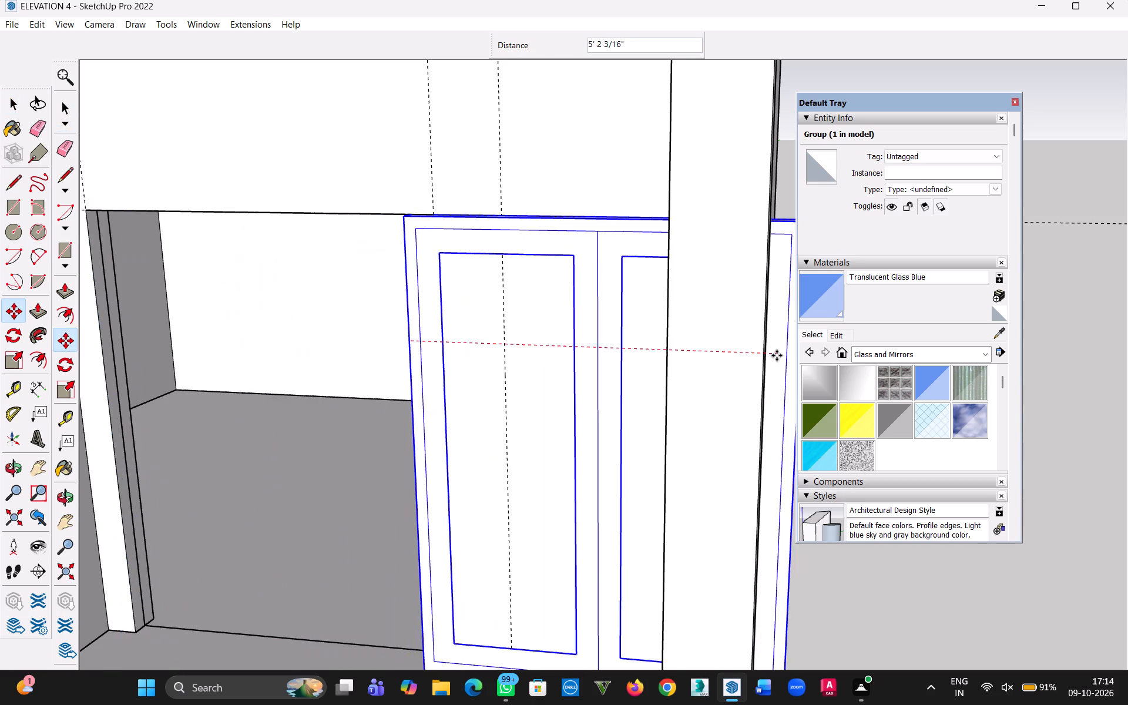
pyautogui.scroll(-6, 777, 355)
pyautogui.press('h')
pyautogui.moveTo(774, 348); pyautogui.dragTo(382, 335)
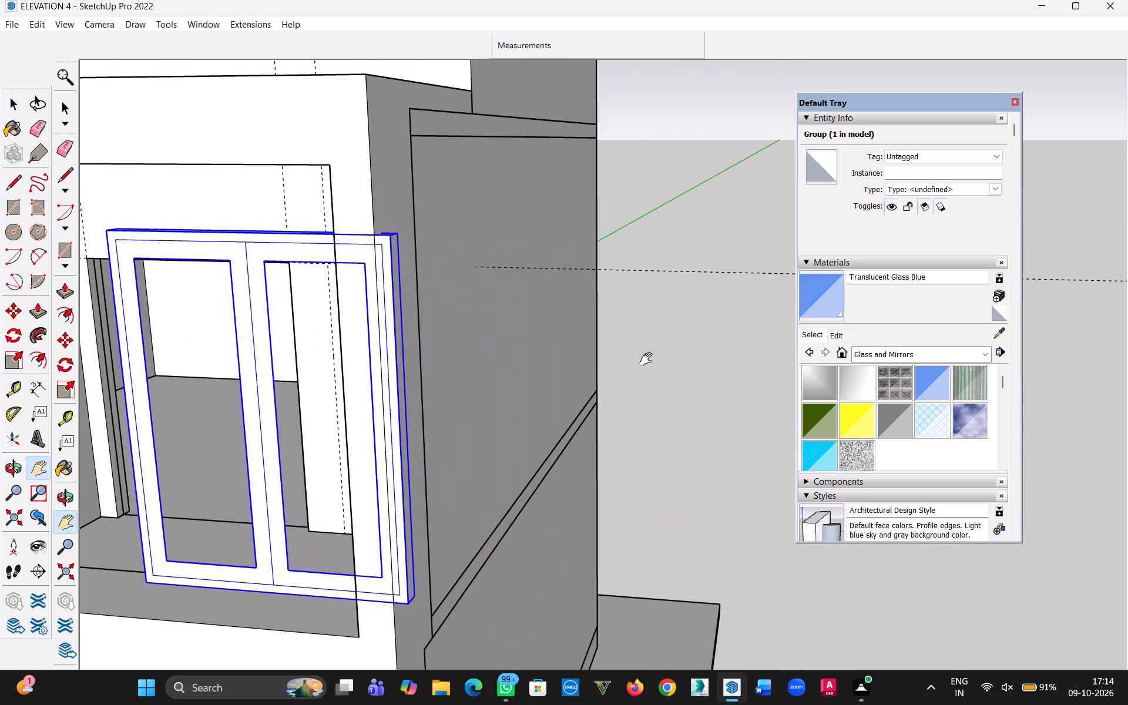
pyautogui.press('Escape')
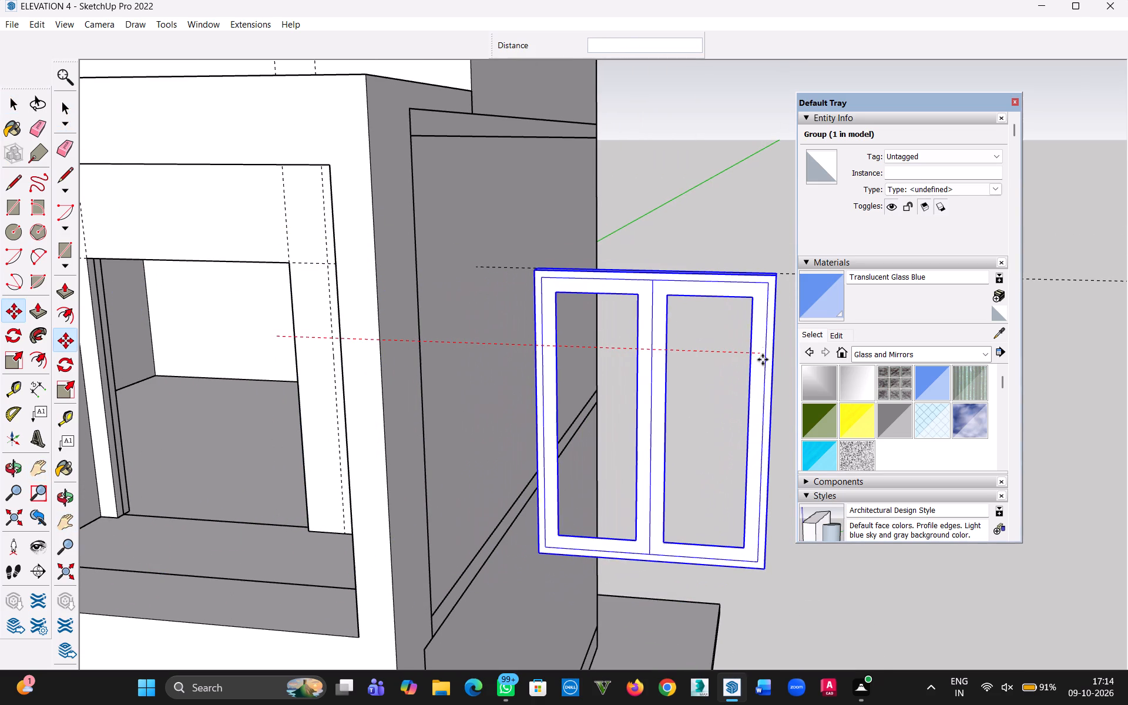
pyautogui.click(773, 361)
# Inside the door group, Push/Pull the back faces of both leaf frames 2" toward the rear of the door frame.
pyautogui.moveTo(793, 502); pyautogui.dragTo(93, 503, button='middle')
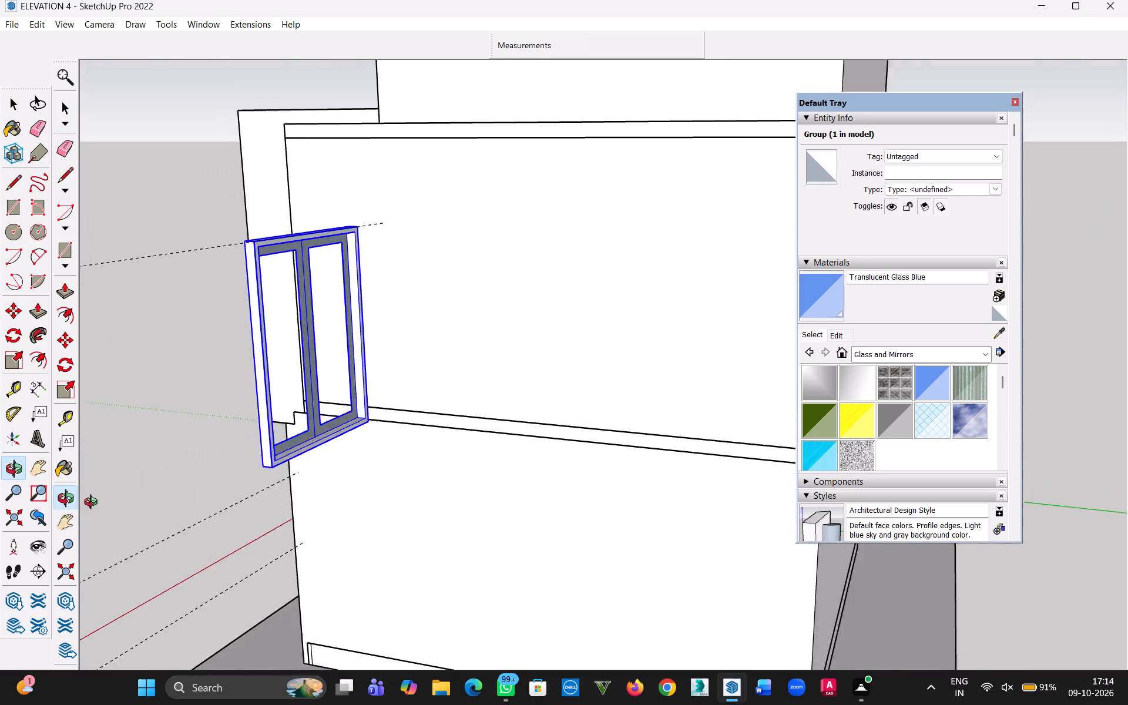
pyautogui.moveTo(93, 503); pyautogui.dragTo(73, 498, button='middle')
pyautogui.scroll(4, 296, 321)
pyautogui.moveTo(331, 315); pyautogui.dragTo(183, 340, button='middle')
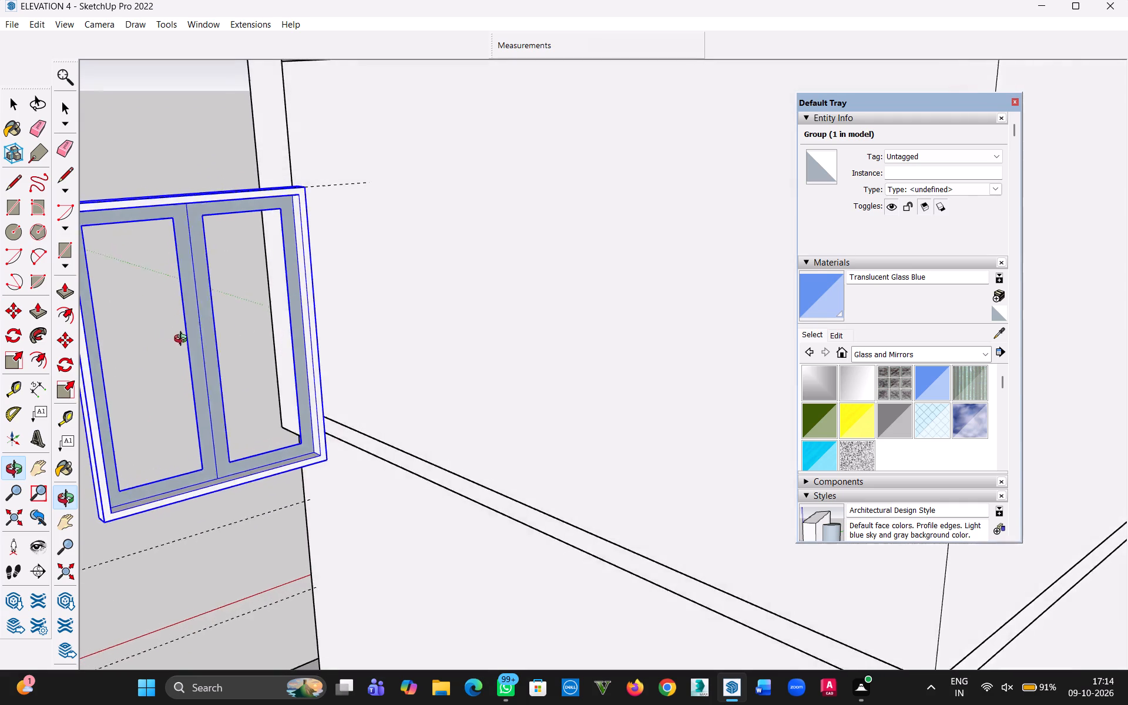
pyautogui.moveTo(183, 340); pyautogui.dragTo(281, 345, button='middle')
pyautogui.scroll(3, 246, 390)
pyautogui.press('Escape')
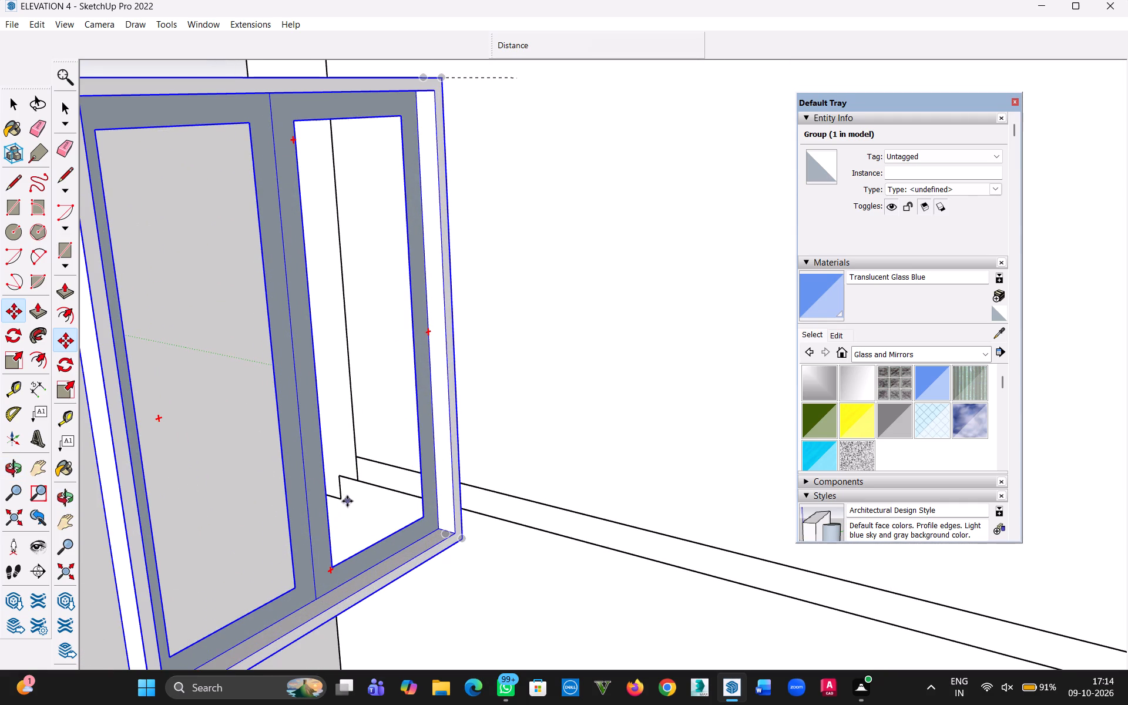
pyautogui.press('p')
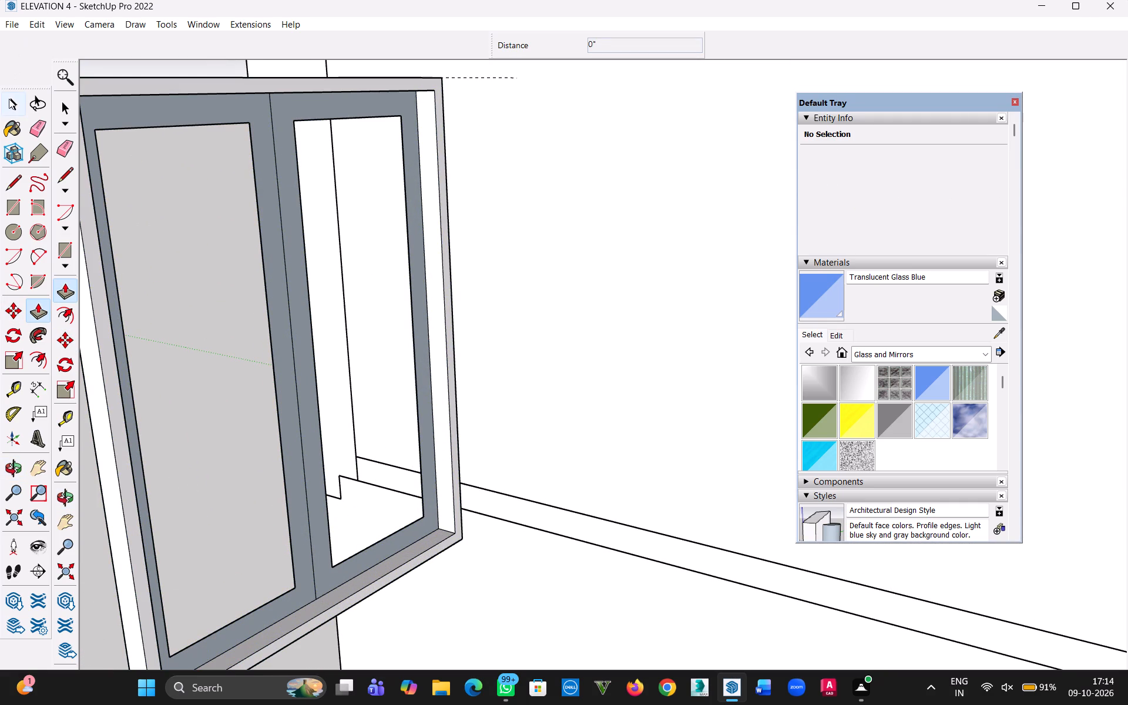
pyautogui.click(8, 100)
pyautogui.doubleClick(286, 159)
pyautogui.press('p')
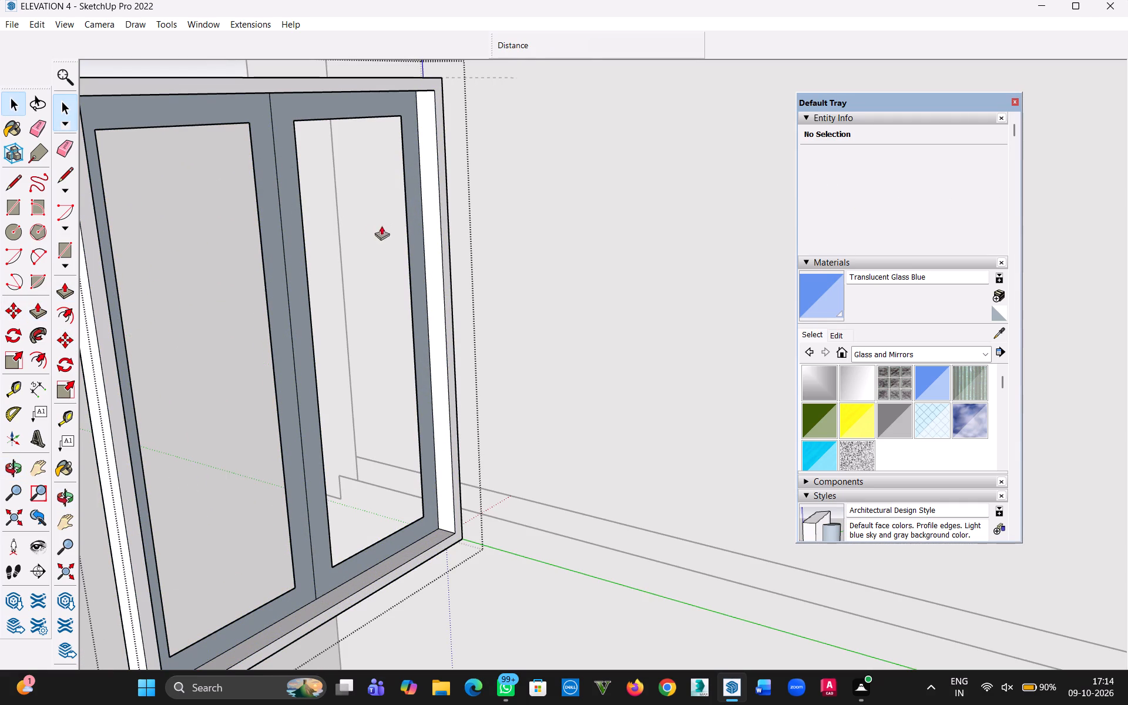
pyautogui.click(298, 294)
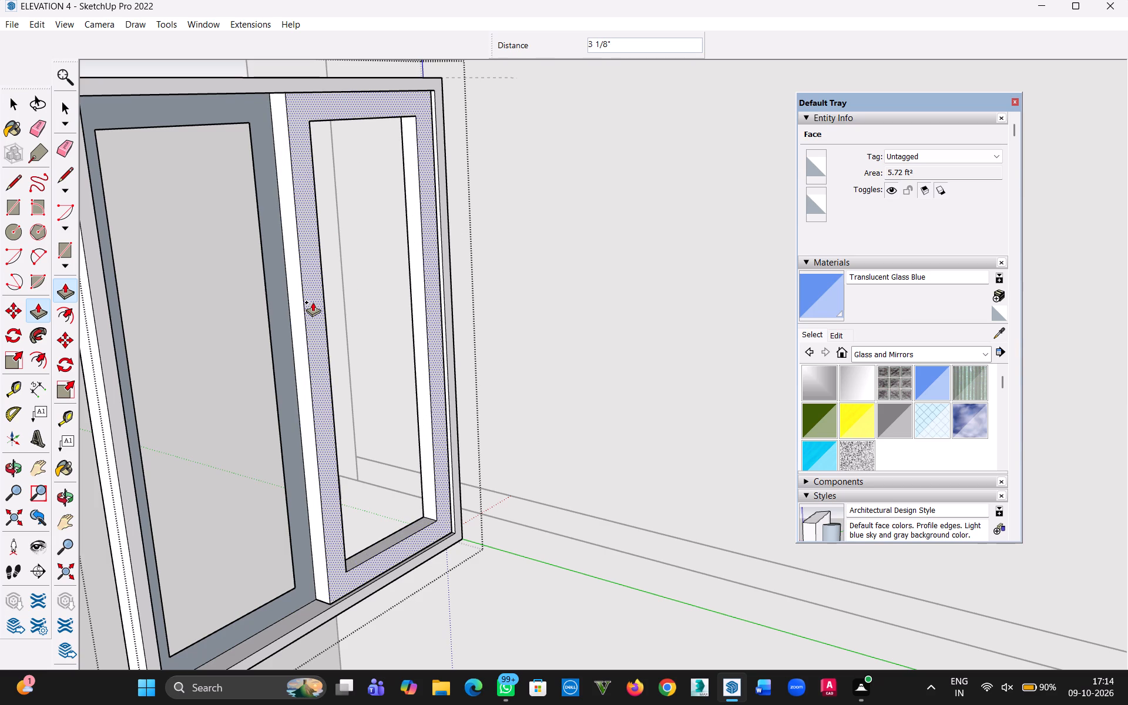
pyautogui.write('2"')
pyautogui.press('Return')
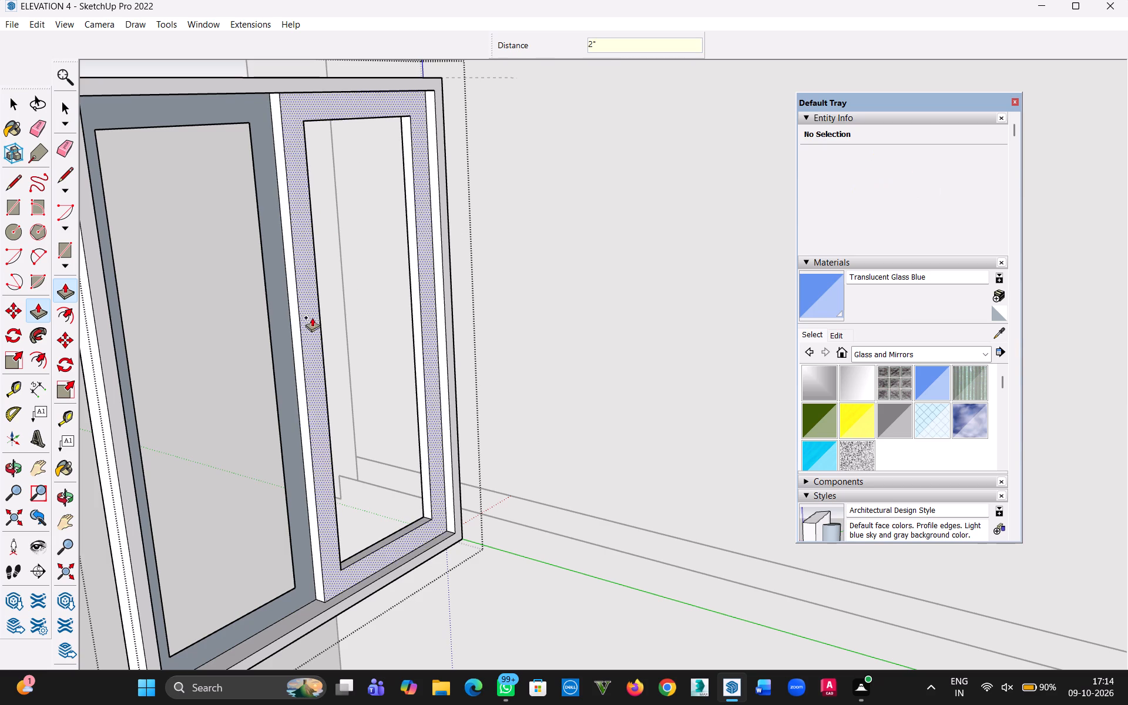
pyautogui.doubleClick(286, 324)
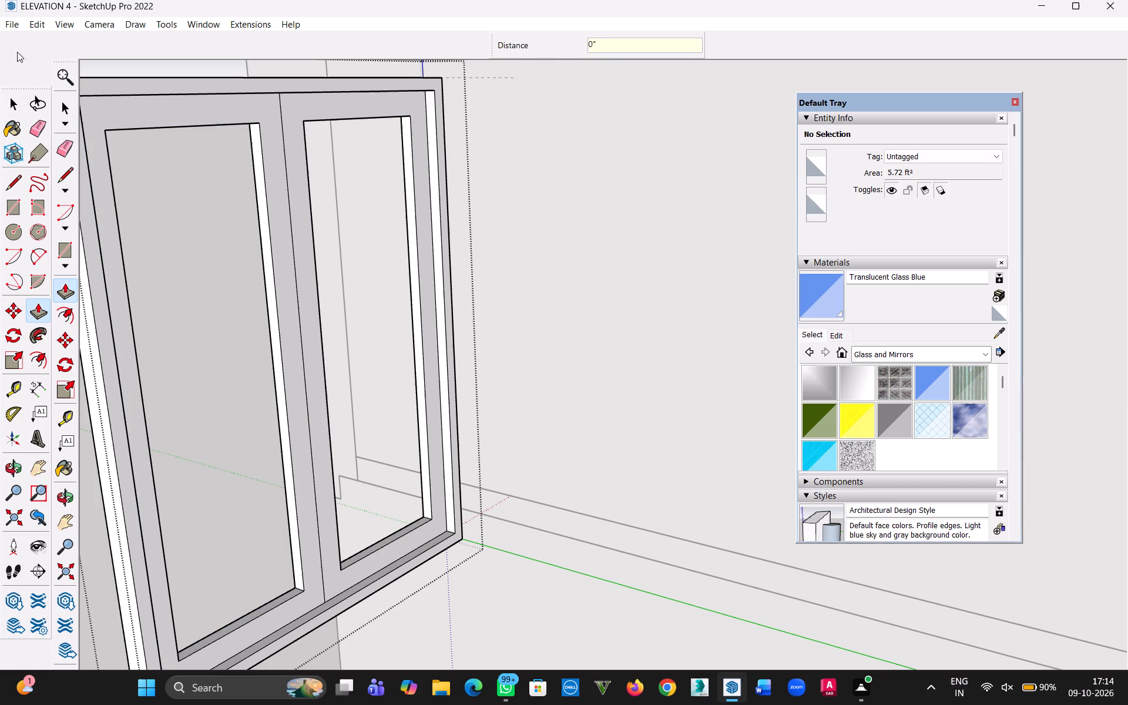
# Close the door group from editing and select the whole group.
pyautogui.click(16, 106)
pyautogui.scroll(-13, 228, 271)
pyautogui.moveTo(227, 308); pyautogui.dragTo(290, 324, button='middle')
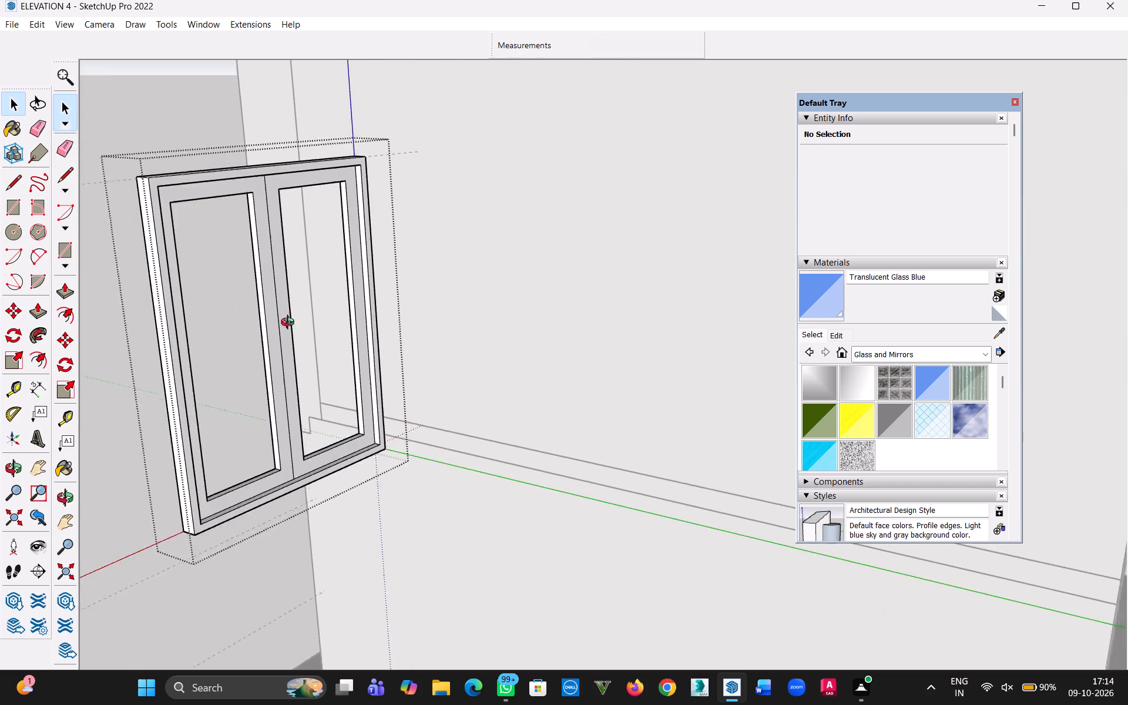
pyautogui.moveTo(290, 324); pyautogui.dragTo(558, 345, button='middle')
pyautogui.scroll(-4, 462, 384)
pyautogui.press('h')
pyautogui.moveTo(478, 394); pyautogui.dragTo(424, 370, button='middle')
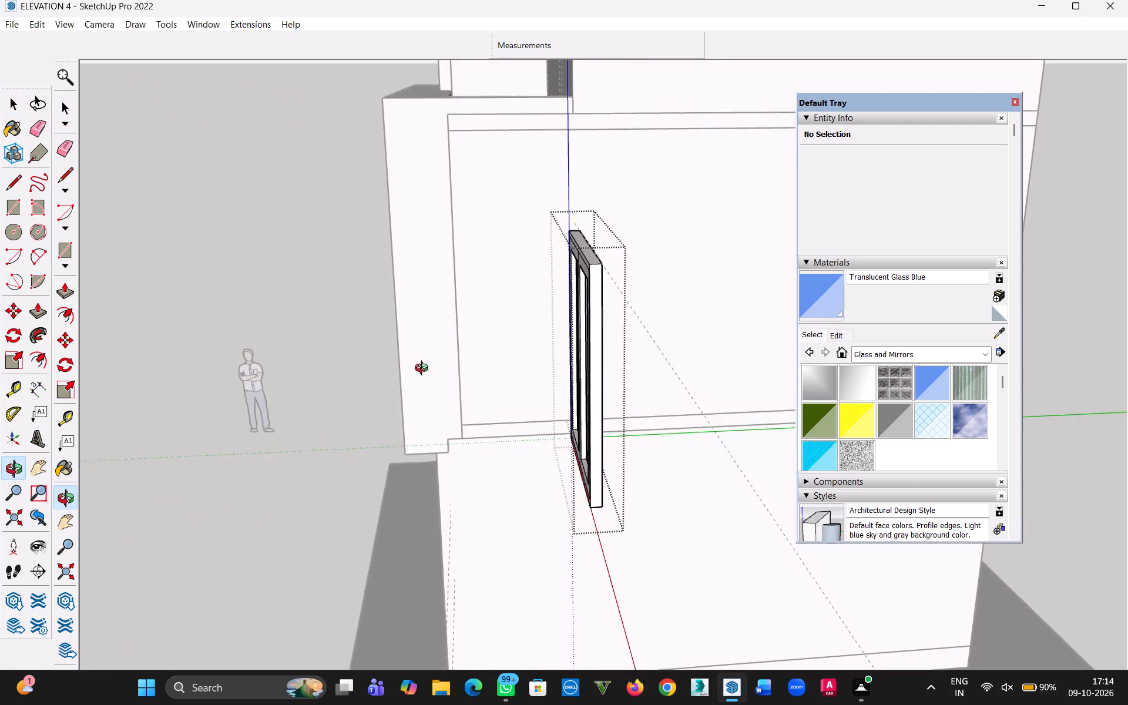
pyautogui.moveTo(424, 370); pyautogui.dragTo(680, 363, button='middle')
pyautogui.moveTo(669, 409); pyautogui.dragTo(131, 323)
pyautogui.moveTo(175, 318); pyautogui.dragTo(505, 362, button='middle')
pyautogui.scroll(-5, 503, 375)
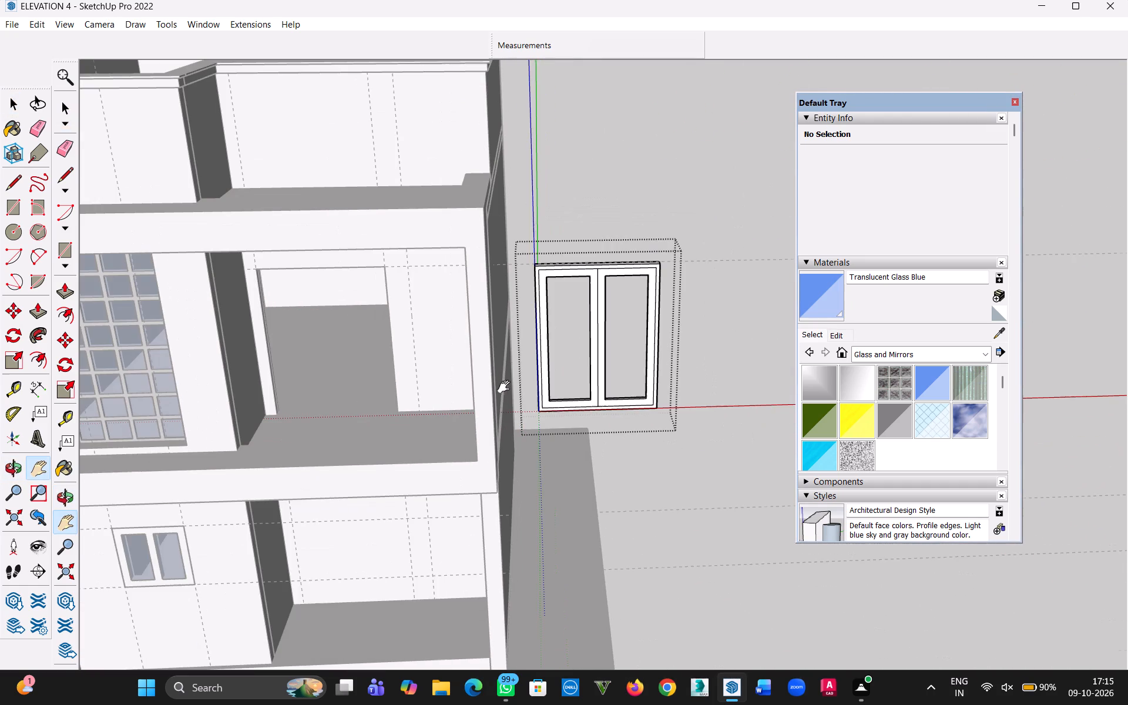
pyautogui.click(12, 106)
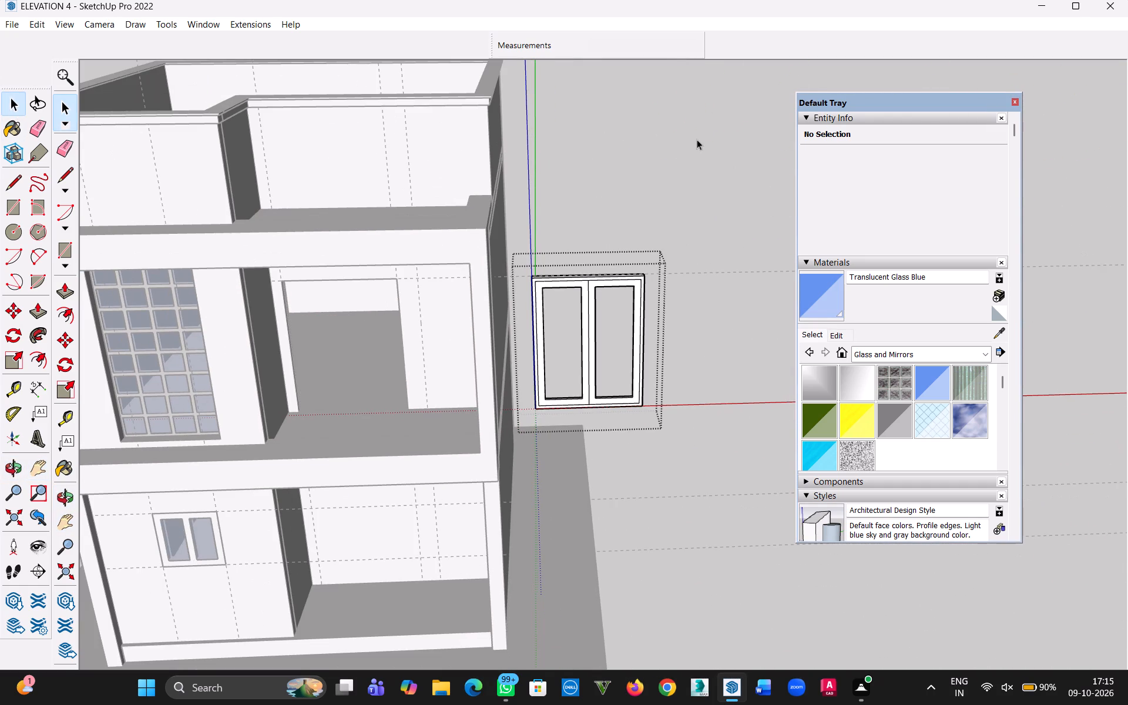
pyautogui.click(712, 144)
pyautogui.scroll(5, 611, 314)
pyautogui.moveTo(602, 307); pyautogui.dragTo(595, 172, button='middle')
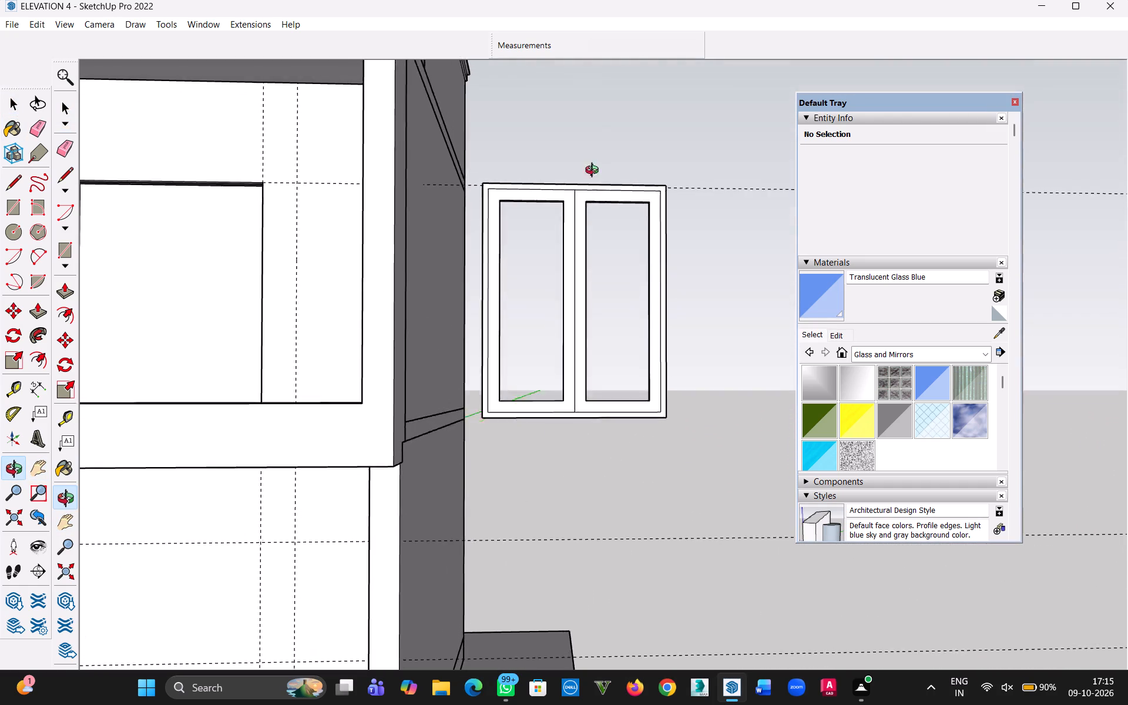
pyautogui.moveTo(595, 172); pyautogui.dragTo(576, 374, button='middle')
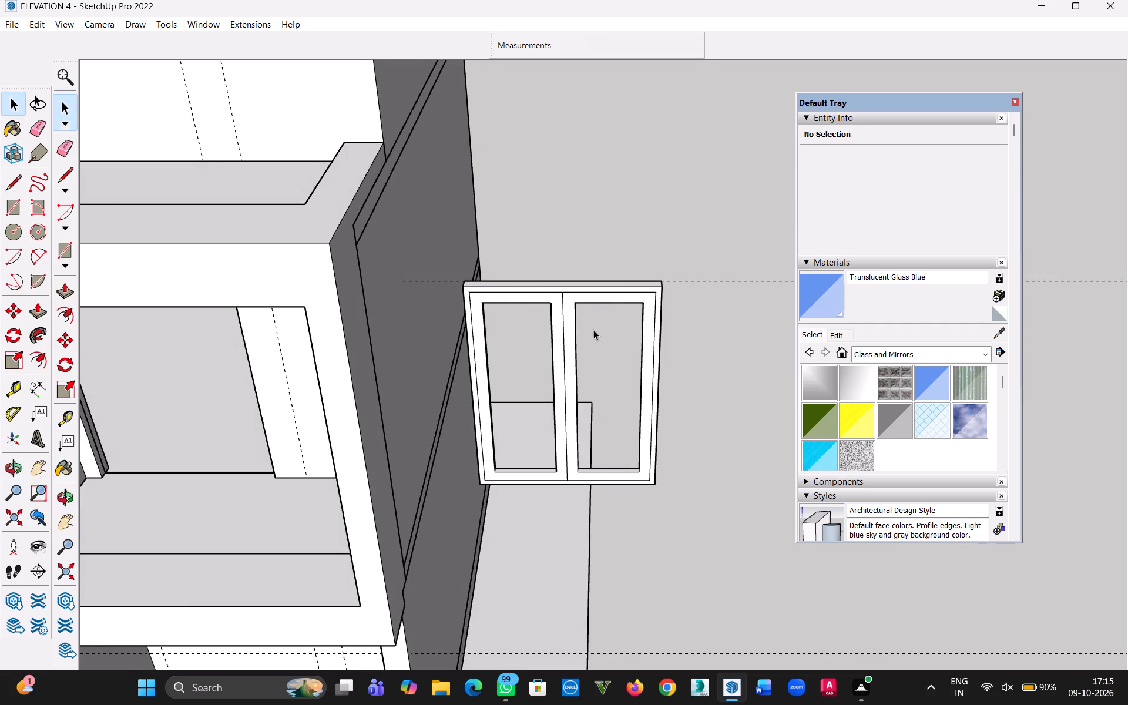
pyautogui.click(565, 304)
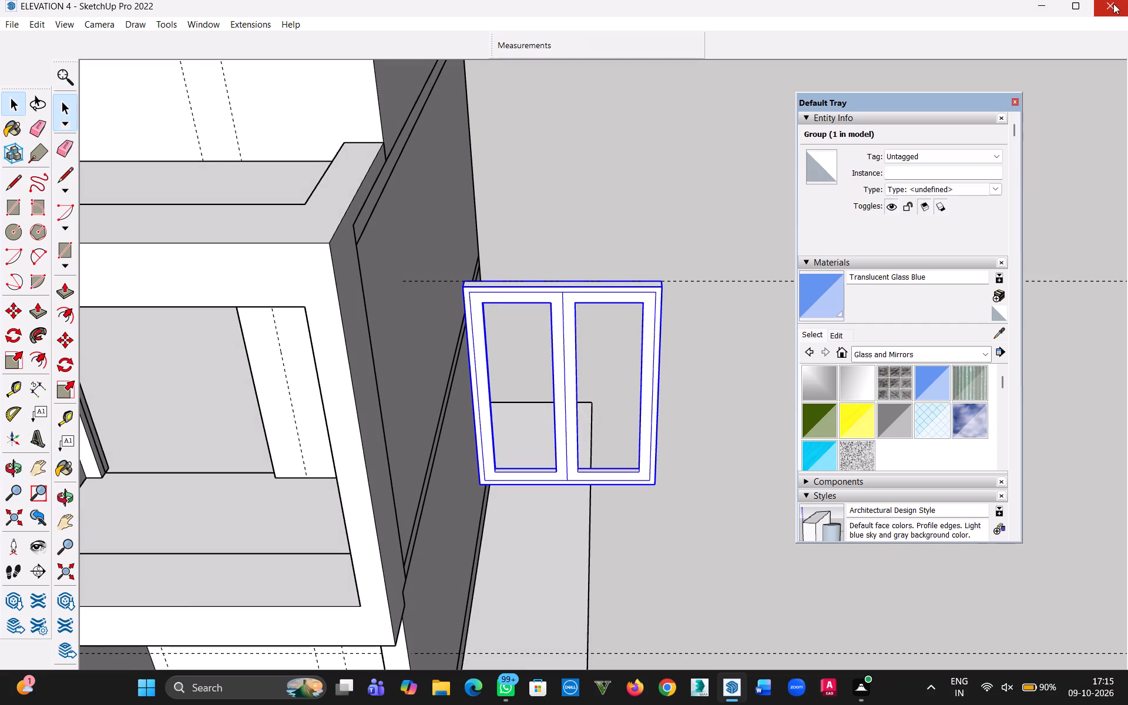
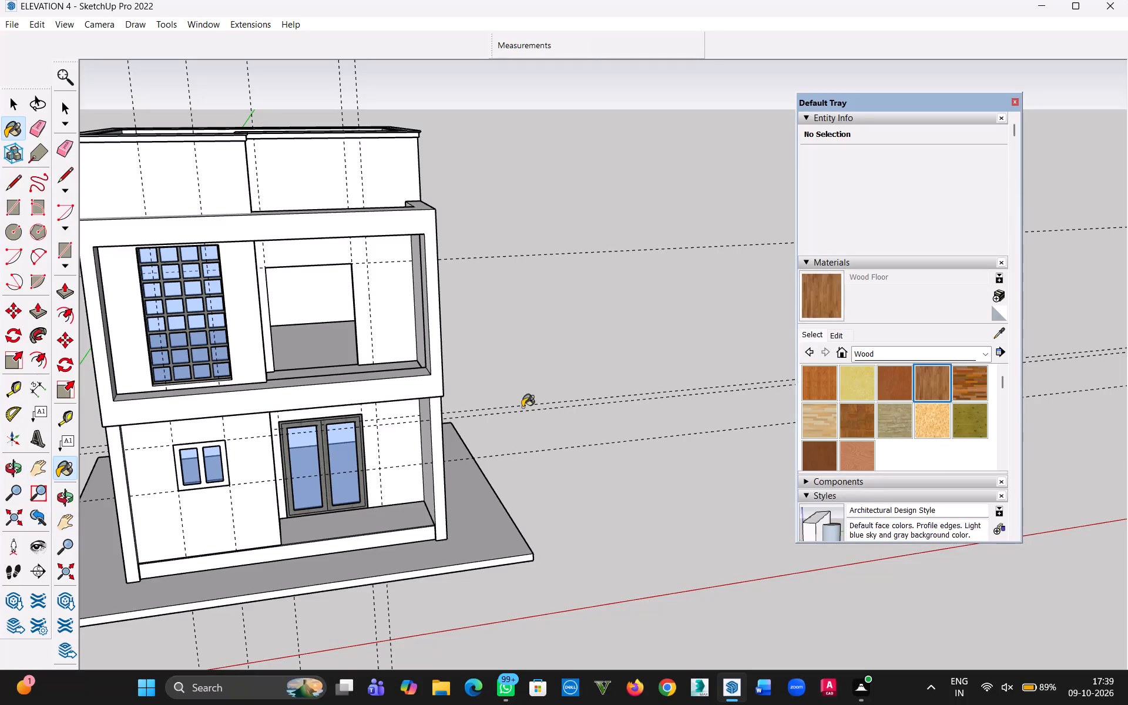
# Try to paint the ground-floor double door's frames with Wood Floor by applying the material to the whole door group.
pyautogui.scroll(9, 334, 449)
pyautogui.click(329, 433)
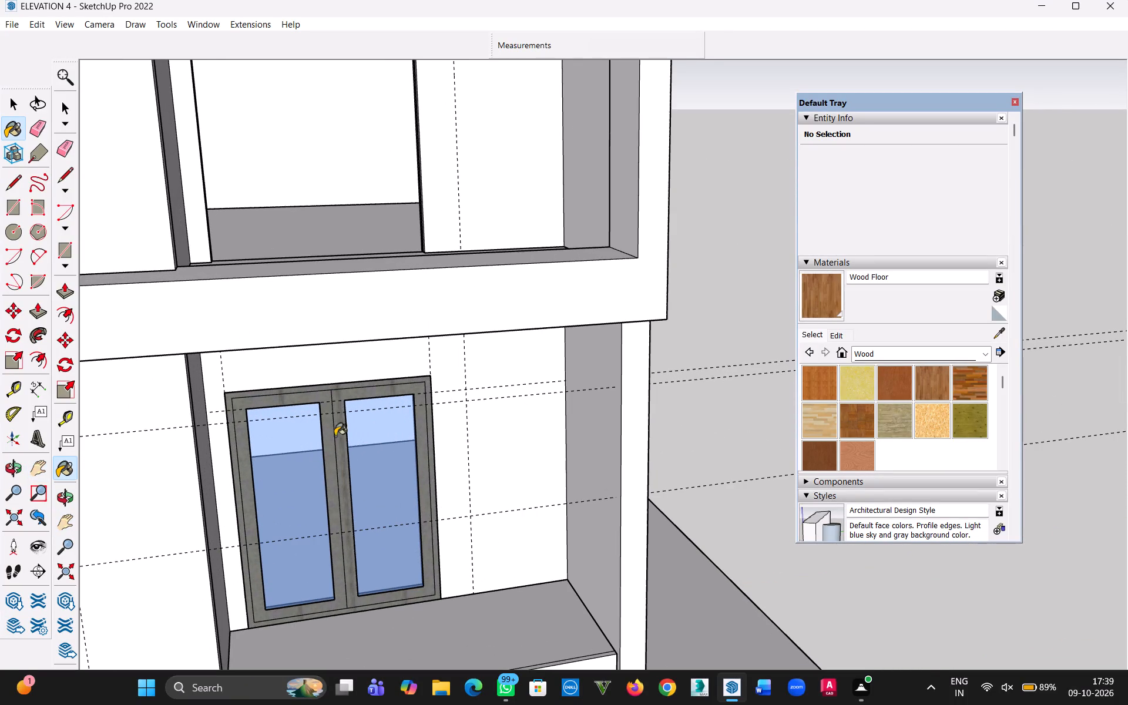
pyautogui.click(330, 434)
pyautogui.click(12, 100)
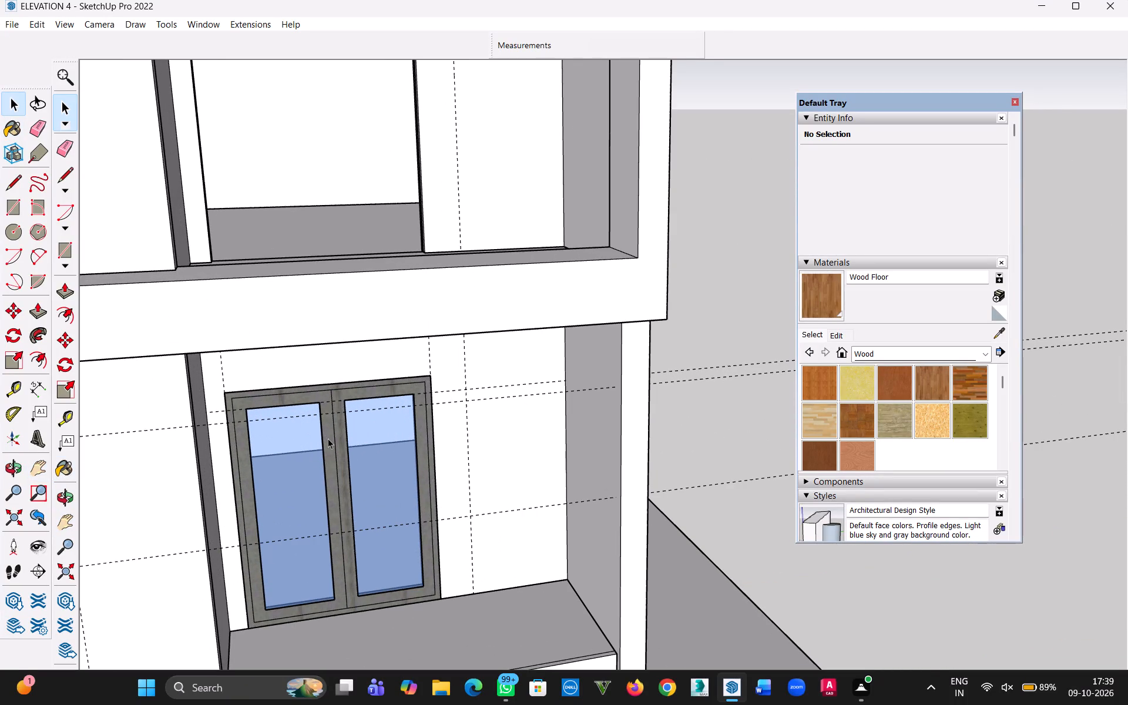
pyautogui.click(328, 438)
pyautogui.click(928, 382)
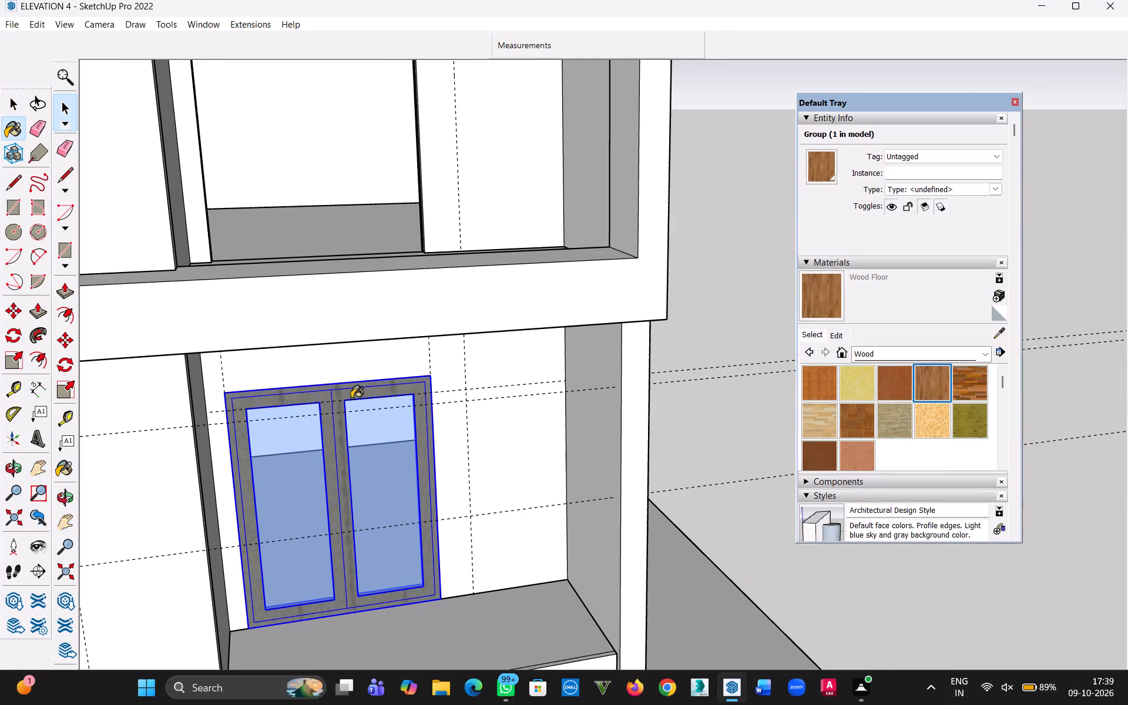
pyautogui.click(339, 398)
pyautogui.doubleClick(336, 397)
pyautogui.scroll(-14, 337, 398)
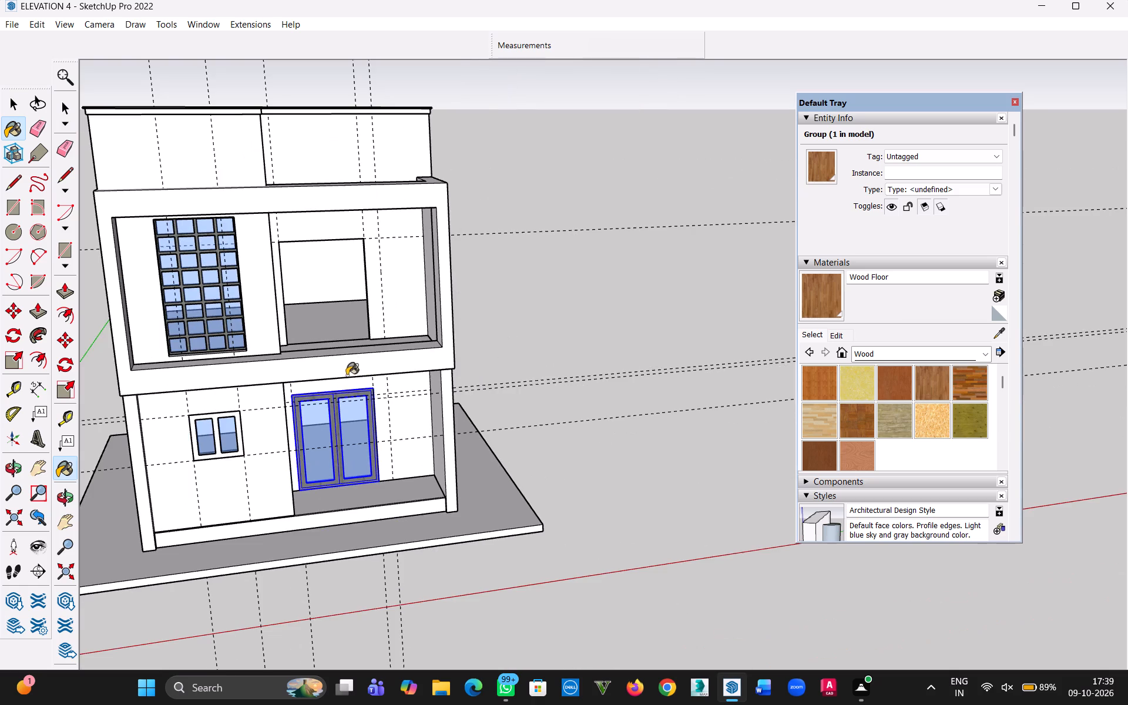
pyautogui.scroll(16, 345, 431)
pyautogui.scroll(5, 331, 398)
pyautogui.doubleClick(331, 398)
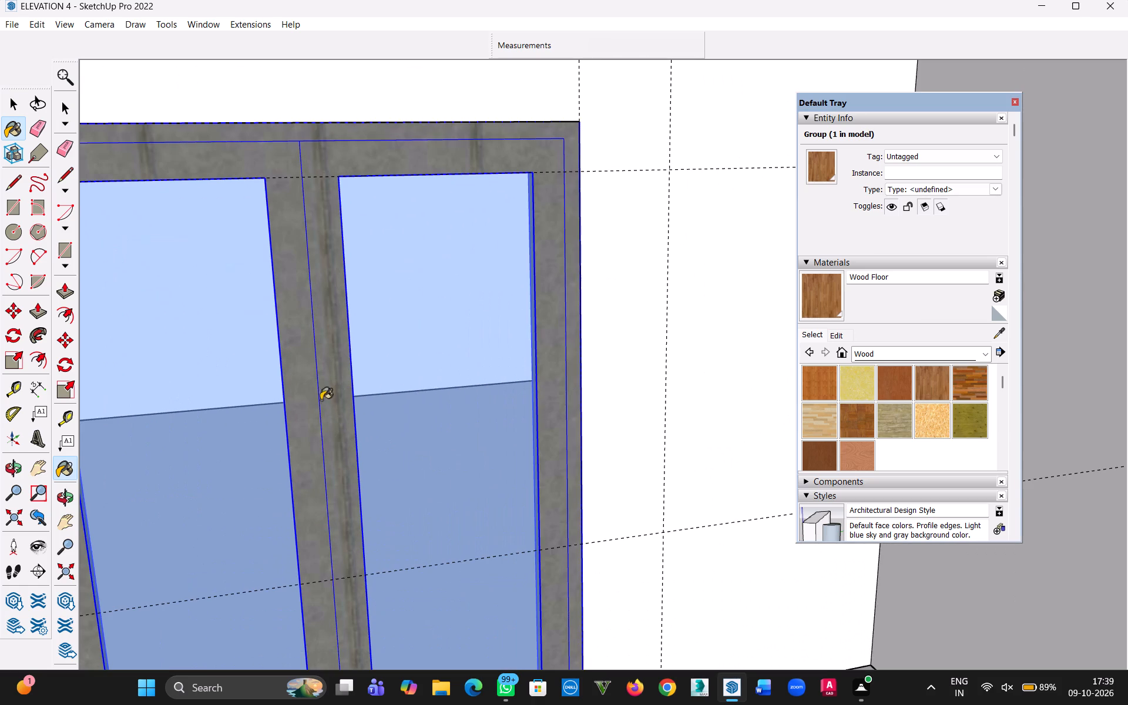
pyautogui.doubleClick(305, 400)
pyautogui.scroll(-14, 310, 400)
# Inside the ground-floor door group, paint the frame group with Wood Floor and close the door group.
pyautogui.click(15, 100)
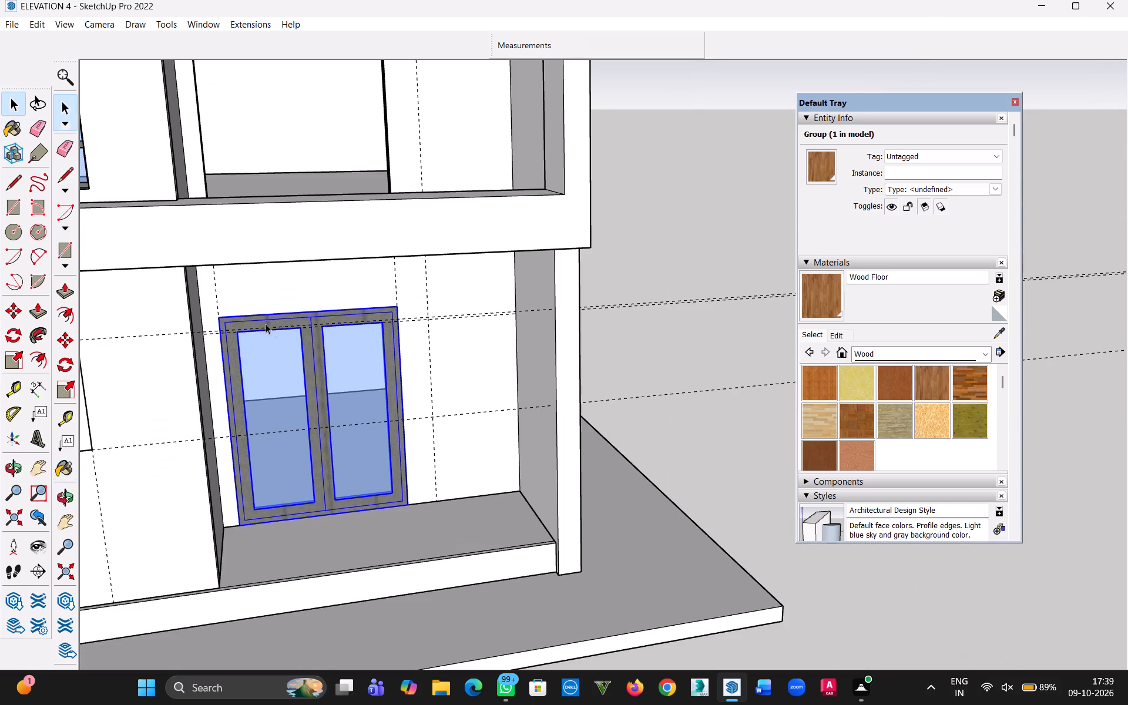
pyautogui.doubleClick(317, 362)
pyautogui.click(311, 344)
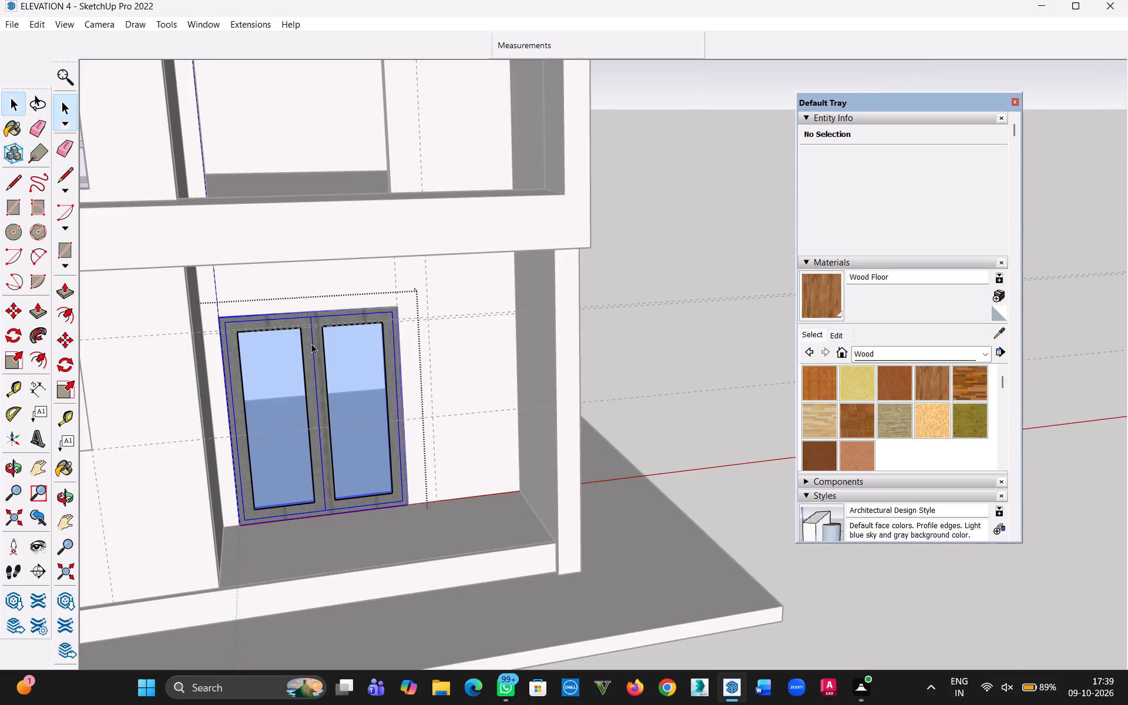
pyautogui.press('b')
pyautogui.click(304, 325)
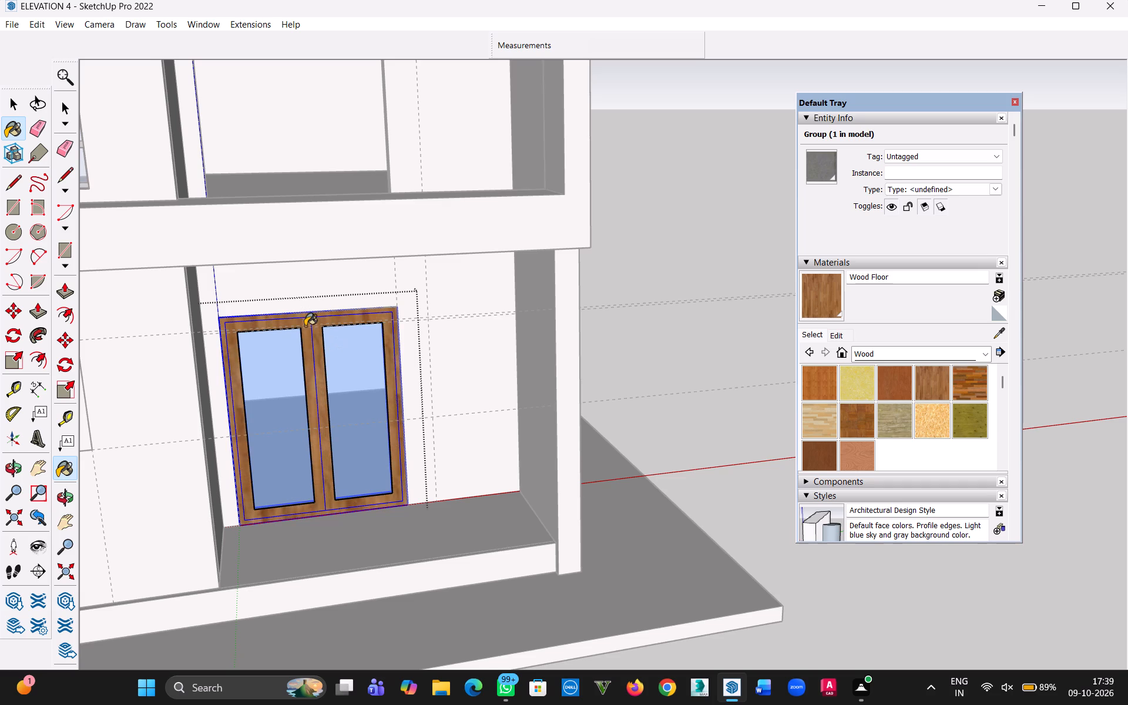
pyautogui.click(14, 105)
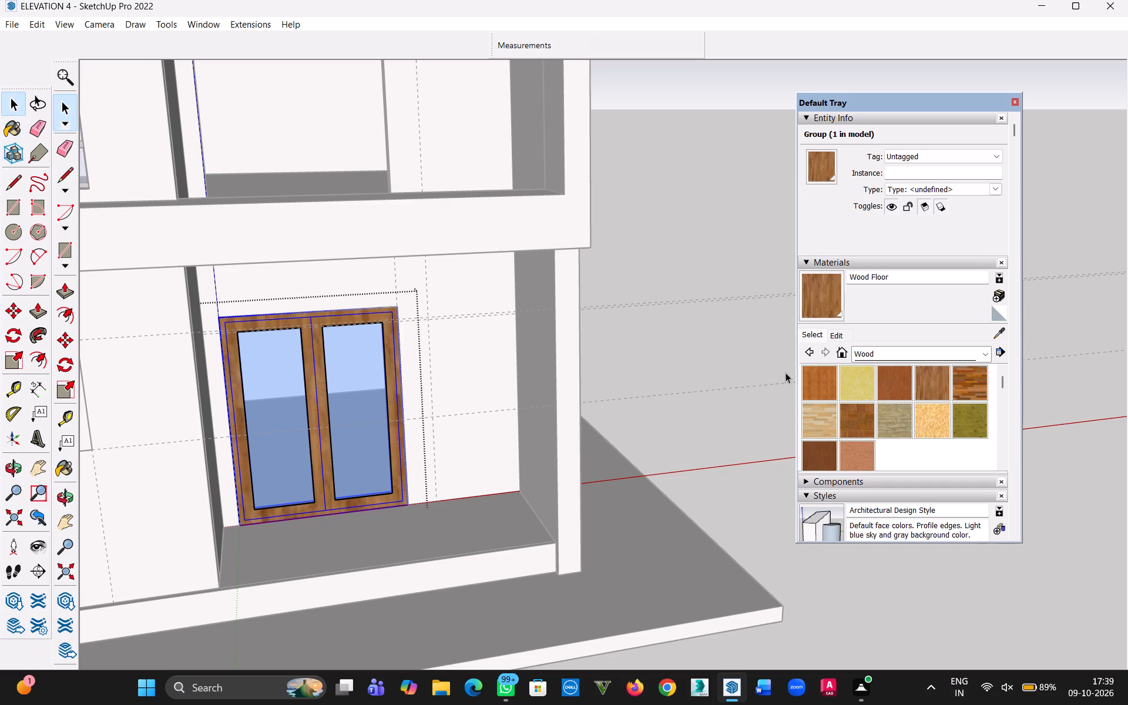
pyautogui.click(720, 374)
# Sample Metal Seamed from the first-floor grid window's frame and paint the ground-floor window frame with it.
pyautogui.moveTo(433, 394); pyautogui.dragTo(355, 341, button='middle')
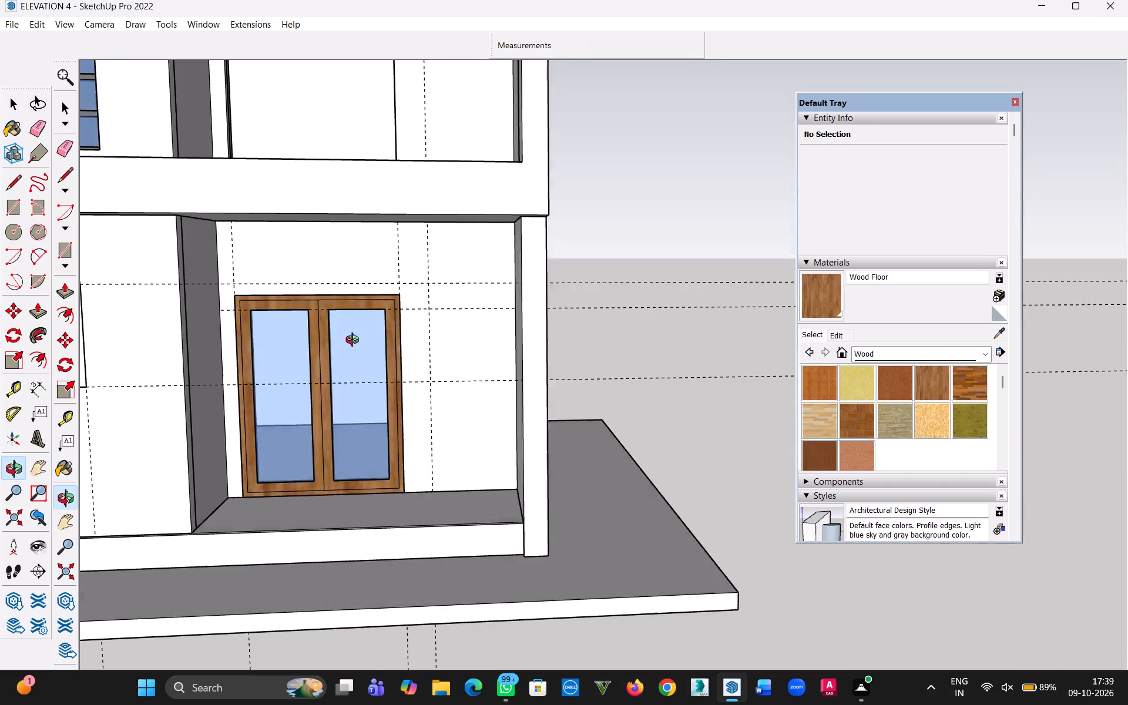
pyautogui.moveTo(355, 341); pyautogui.dragTo(357, 353, button='middle')
pyautogui.scroll(-6, 367, 362)
pyautogui.moveTo(368, 378); pyautogui.dragTo(399, 437, button='middle')
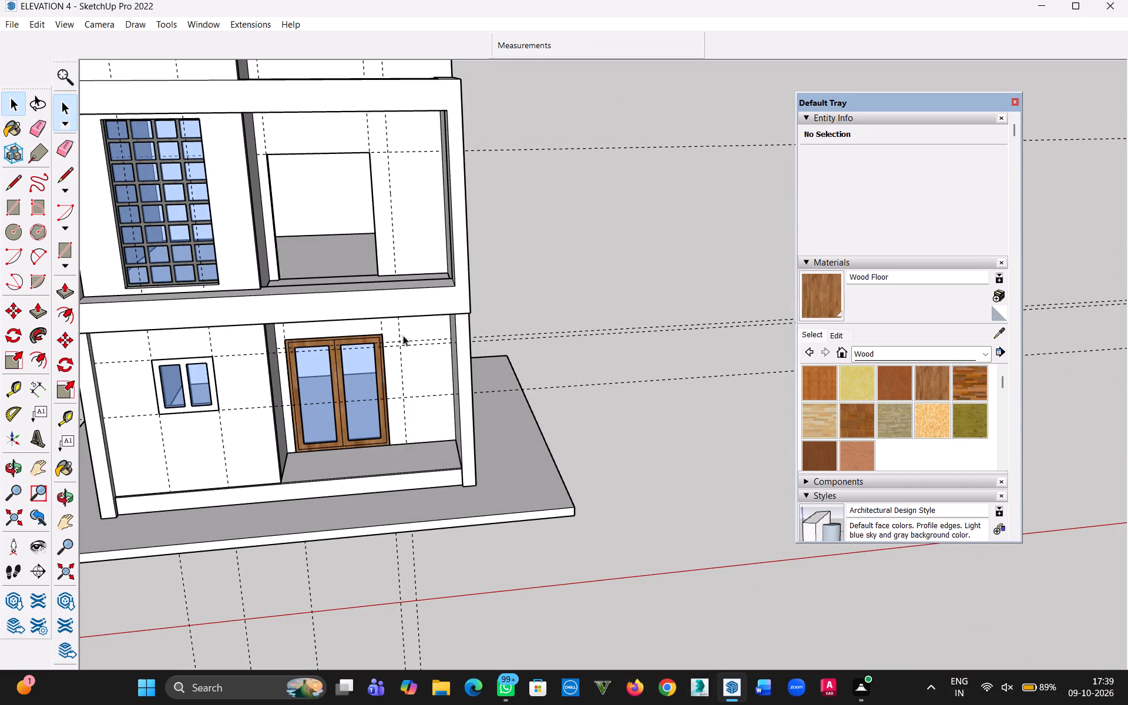
pyautogui.moveTo(329, 354); pyautogui.dragTo(367, 288, button='middle')
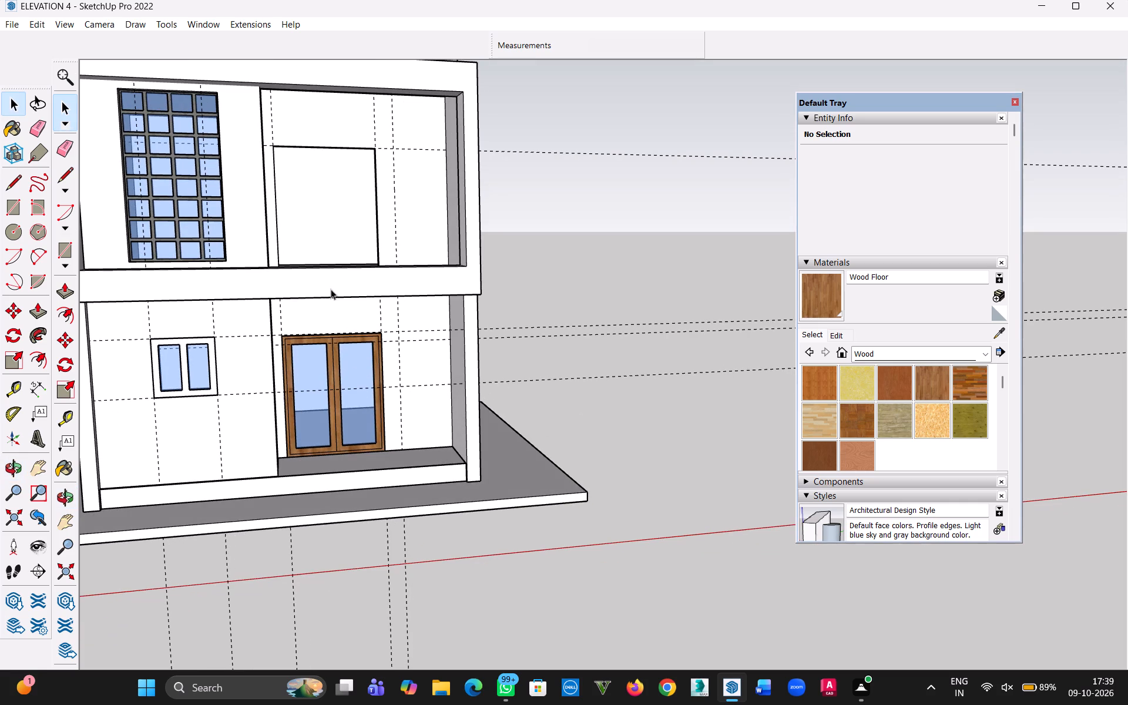
pyautogui.press('b')
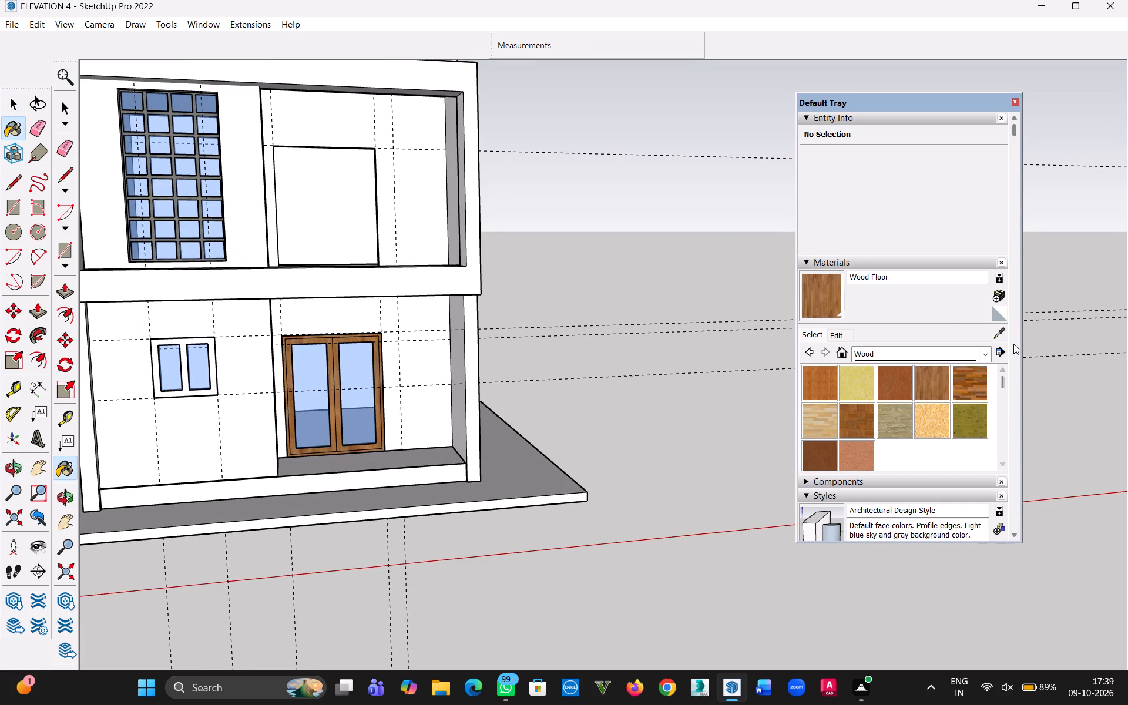
pyautogui.click(1006, 335)
pyautogui.scroll(7, 182, 252)
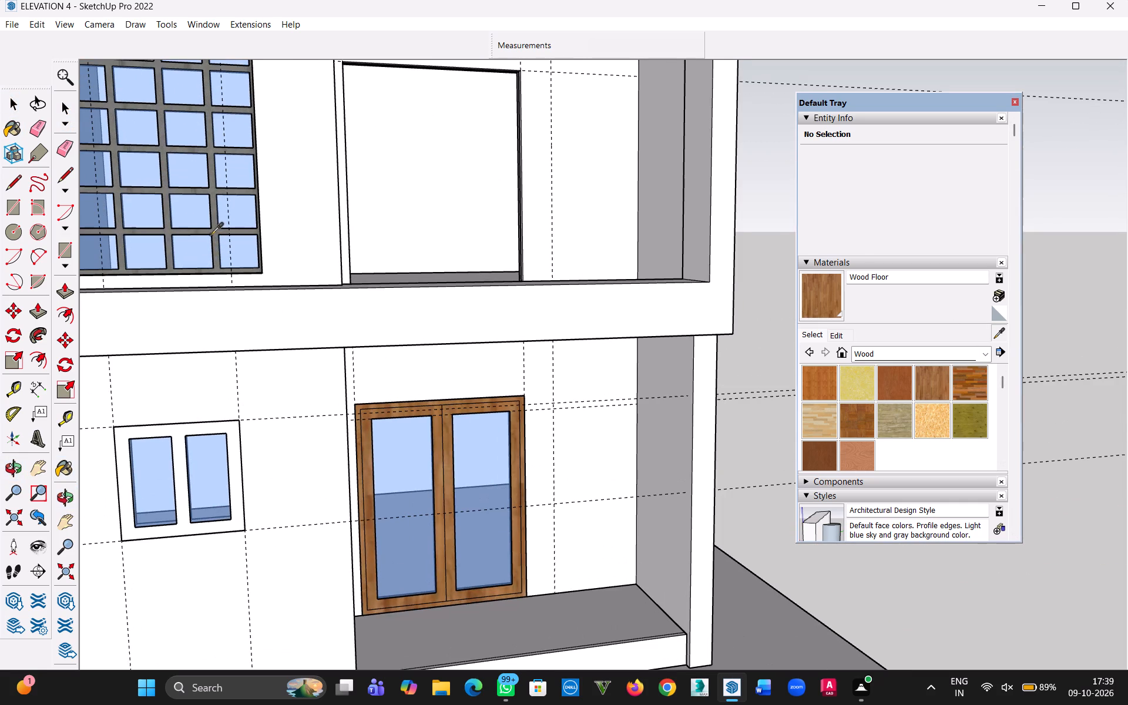
pyautogui.click(213, 232)
pyautogui.click(179, 429)
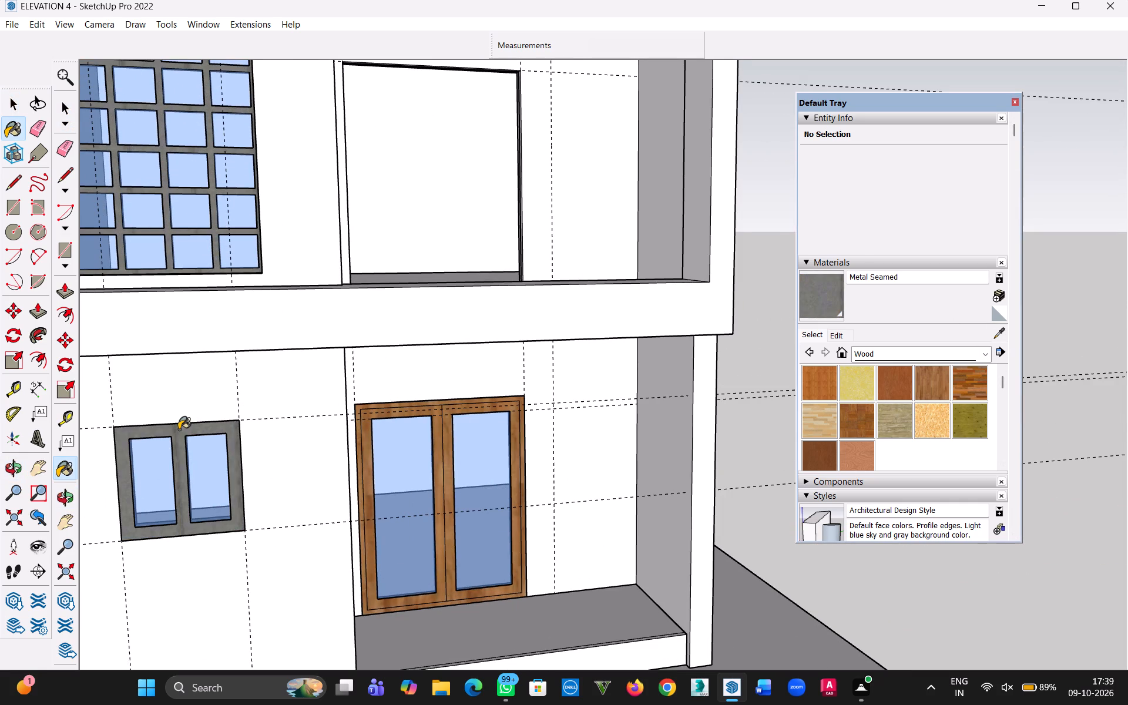
pyautogui.click(14, 101)
pyautogui.scroll(-11, 514, 510)
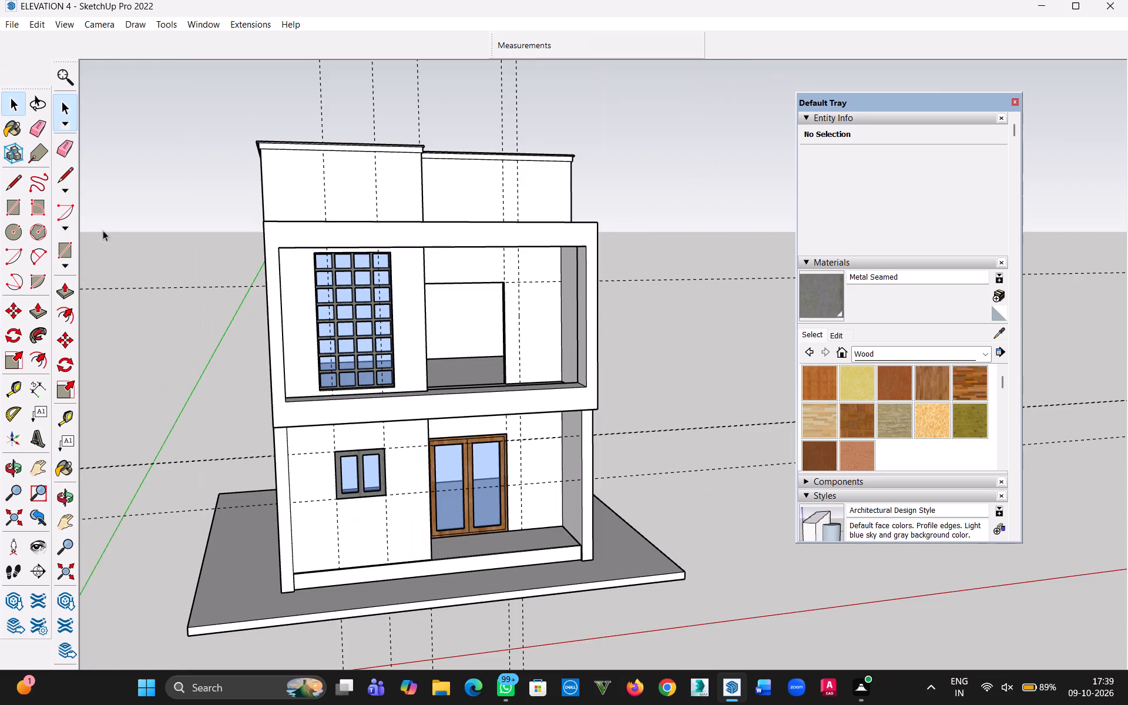
pyautogui.click(166, 257)
# Inside the first-floor wall group, Push/Pull the balcony door opening's right jamb outward 1' to widen the opening, and close the group.
pyautogui.moveTo(503, 385); pyautogui.dragTo(408, 394, button='middle')
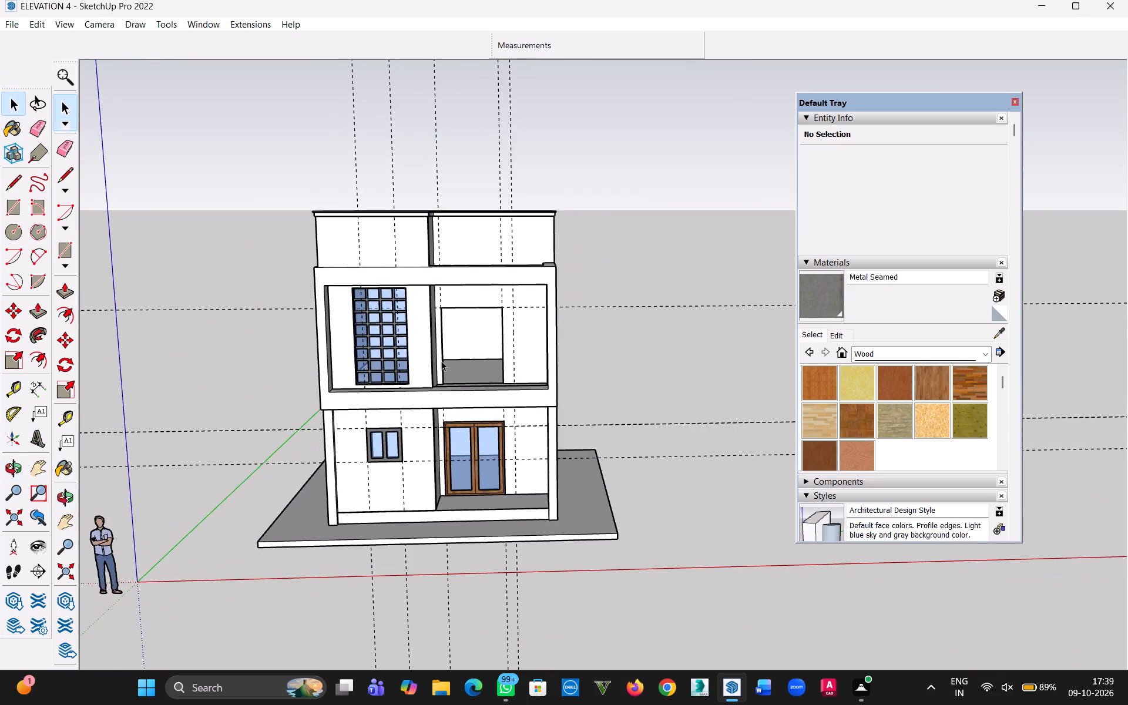
pyautogui.scroll(3, 462, 338)
pyautogui.scroll(7, 526, 357)
pyautogui.moveTo(502, 370); pyautogui.dragTo(580, 391, button='middle')
pyautogui.moveTo(582, 392); pyautogui.dragTo(579, 398, button='middle')
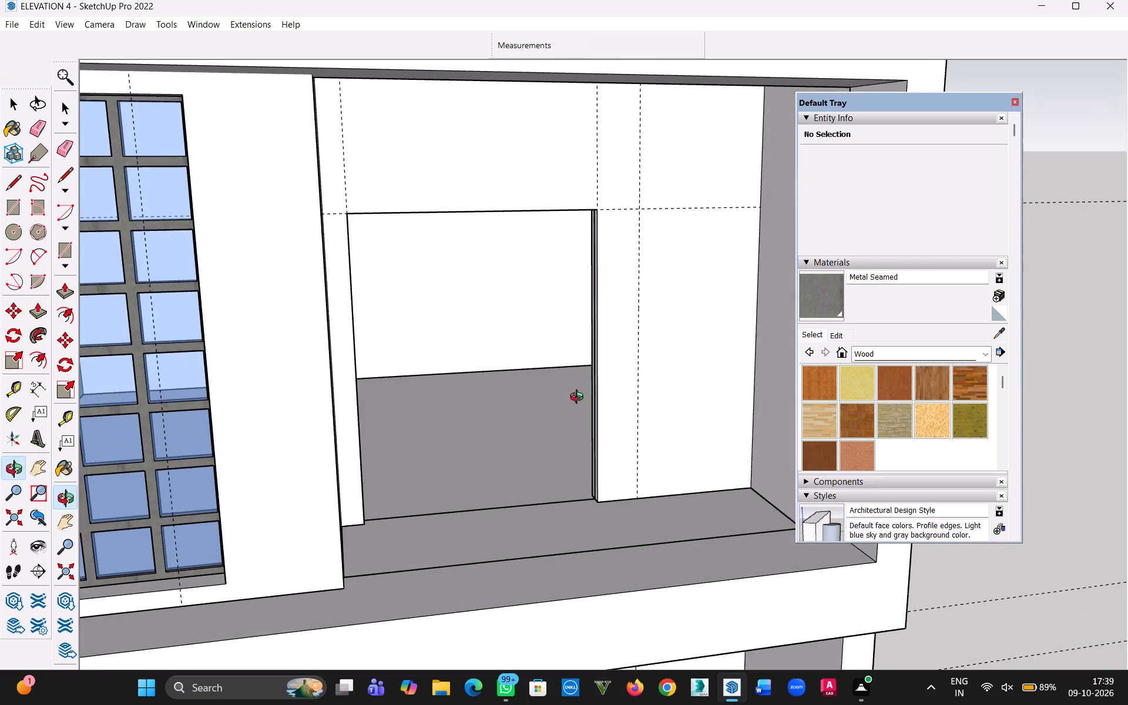
pyautogui.moveTo(579, 398); pyautogui.dragTo(576, 404, button='middle')
pyautogui.scroll(3, 589, 392)
pyautogui.press('p')
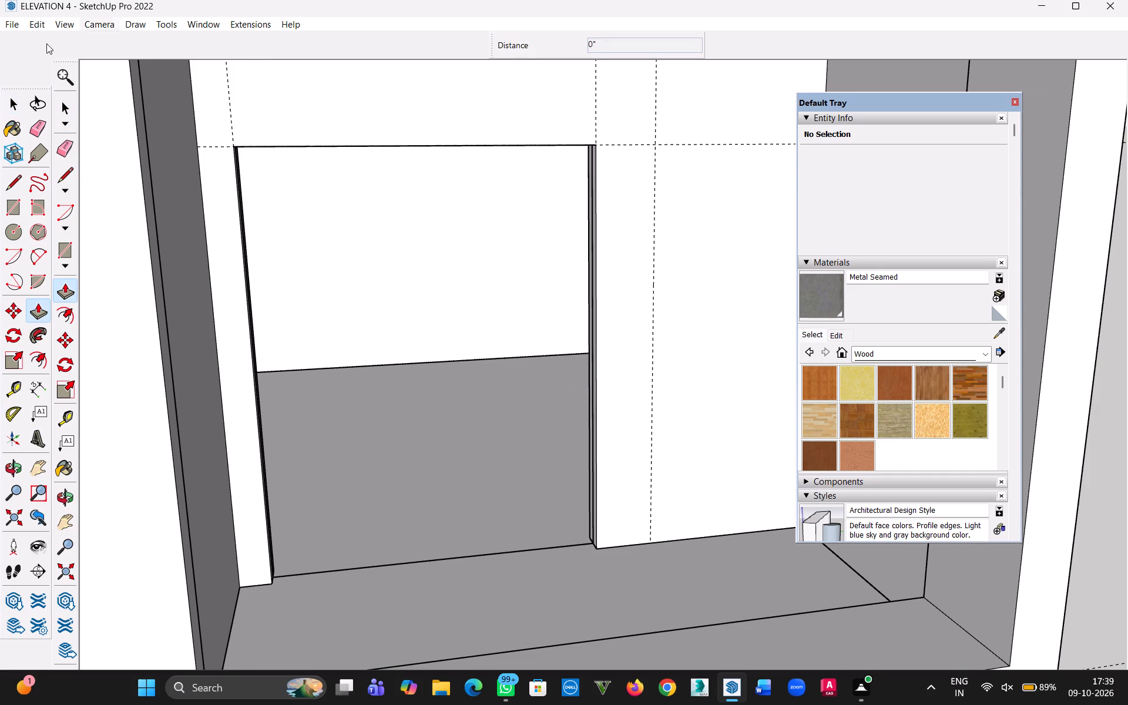
pyautogui.click(16, 99)
pyautogui.doubleClick(648, 229)
pyautogui.tripleClick(639, 315)
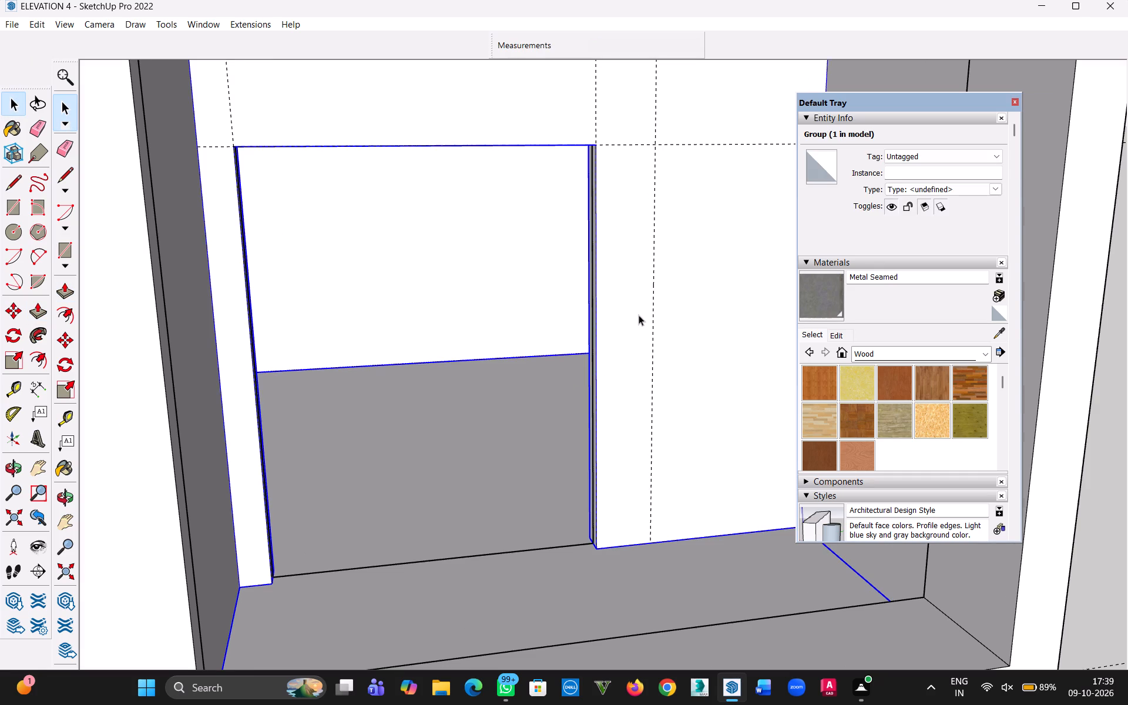
pyautogui.scroll(4, 614, 349)
pyautogui.press('p')
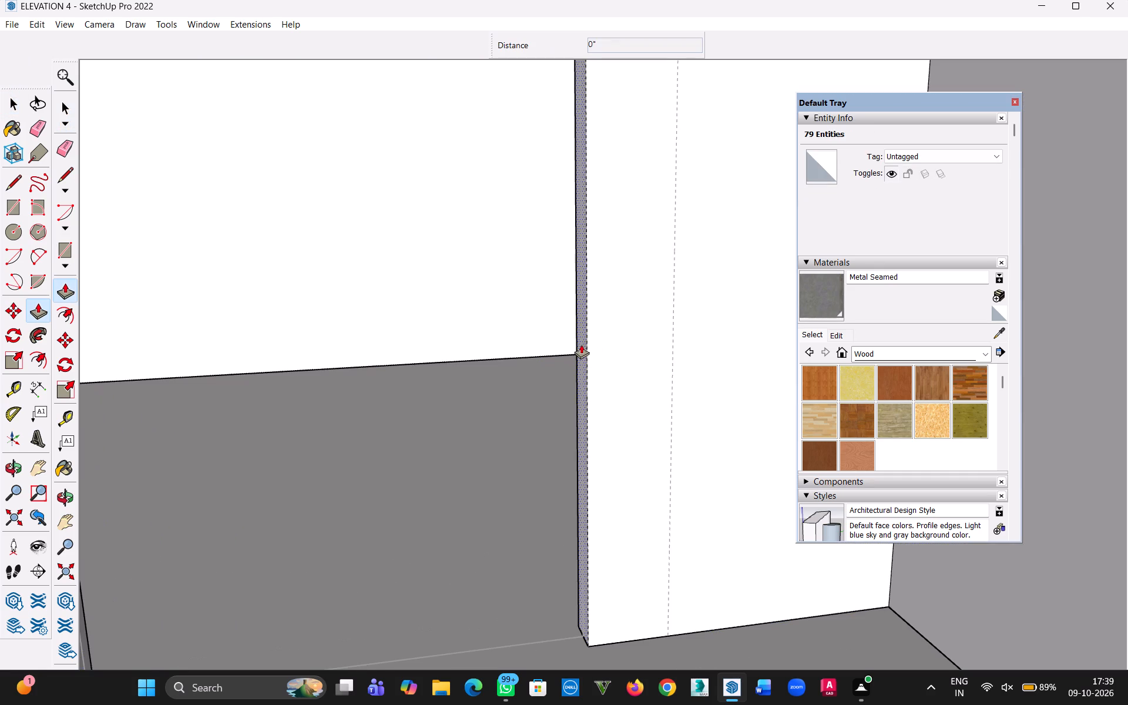
pyautogui.click(581, 344)
pyautogui.click(675, 327)
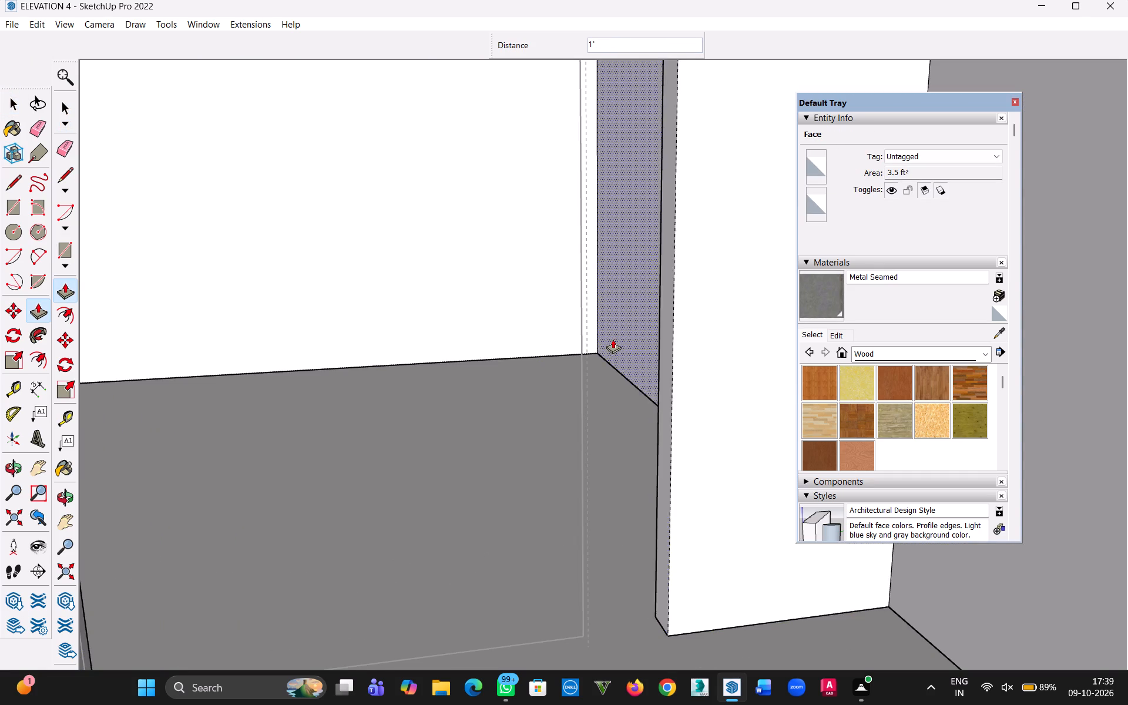
pyautogui.scroll(-9, 539, 337)
pyautogui.click(11, 103)
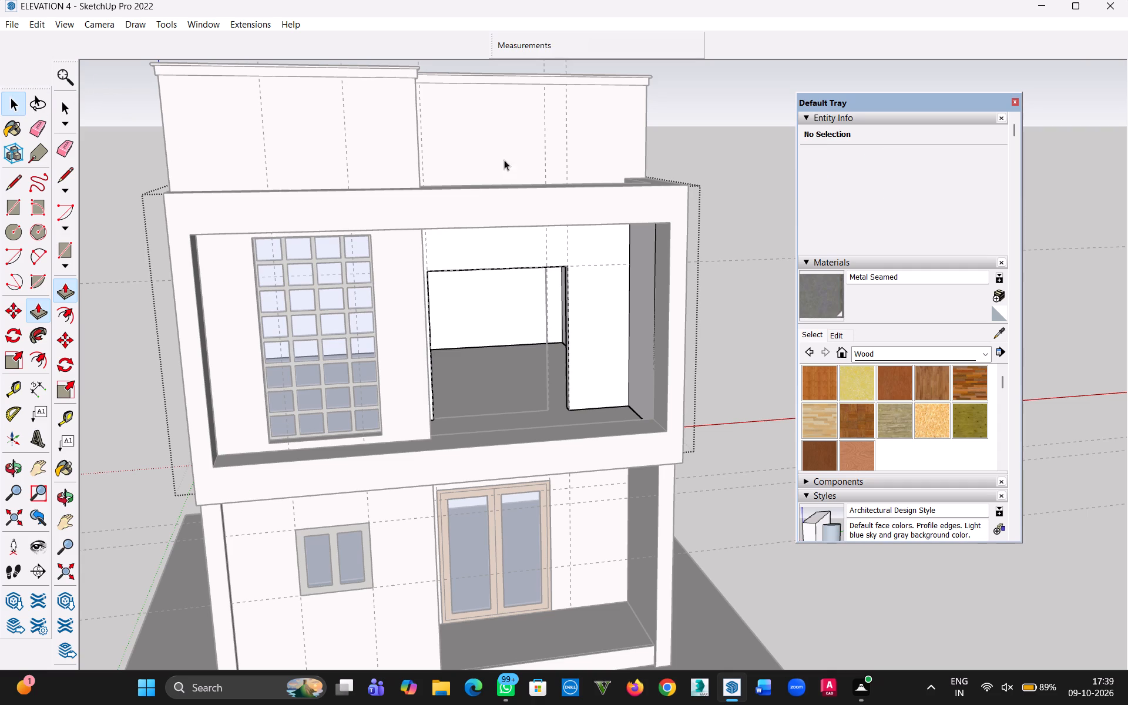
pyautogui.click(713, 139)
# Delete the old door outline's bottom and right edges and the vertical guide at the balcony opening's former jamb.
pyautogui.moveTo(534, 383); pyautogui.dragTo(466, 421, button='middle')
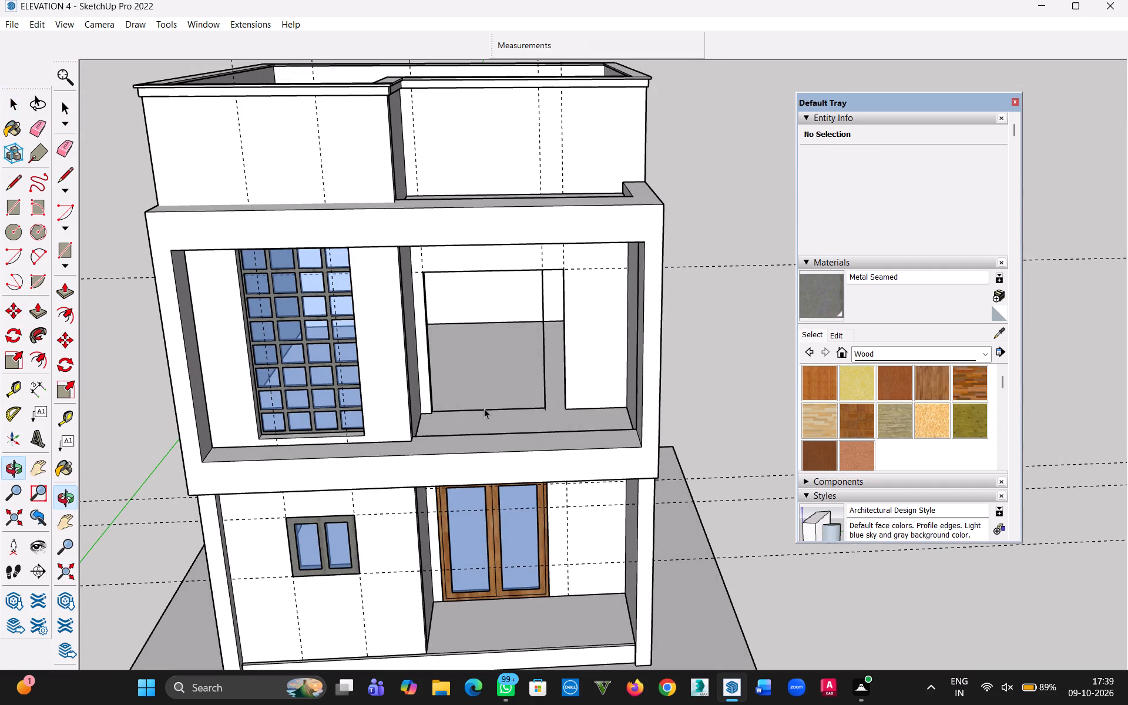
pyautogui.click(484, 408)
pyautogui.press('Delete')
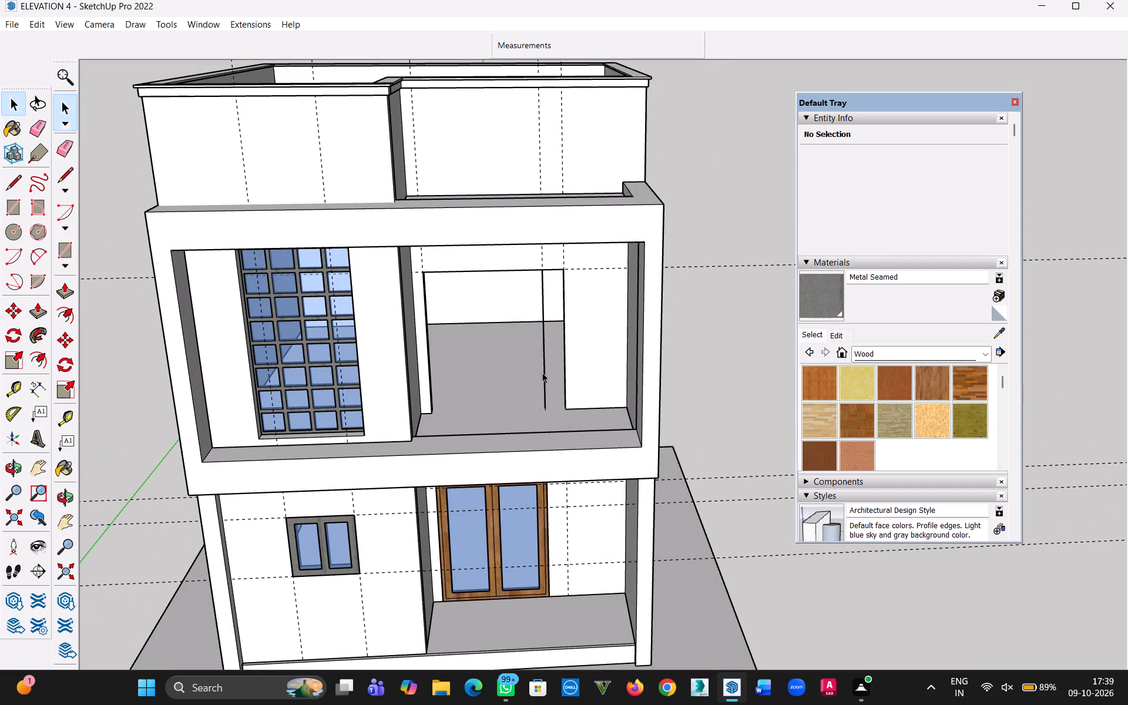
pyautogui.click(545, 374)
pyautogui.press('Delete')
pyautogui.click(547, 367)
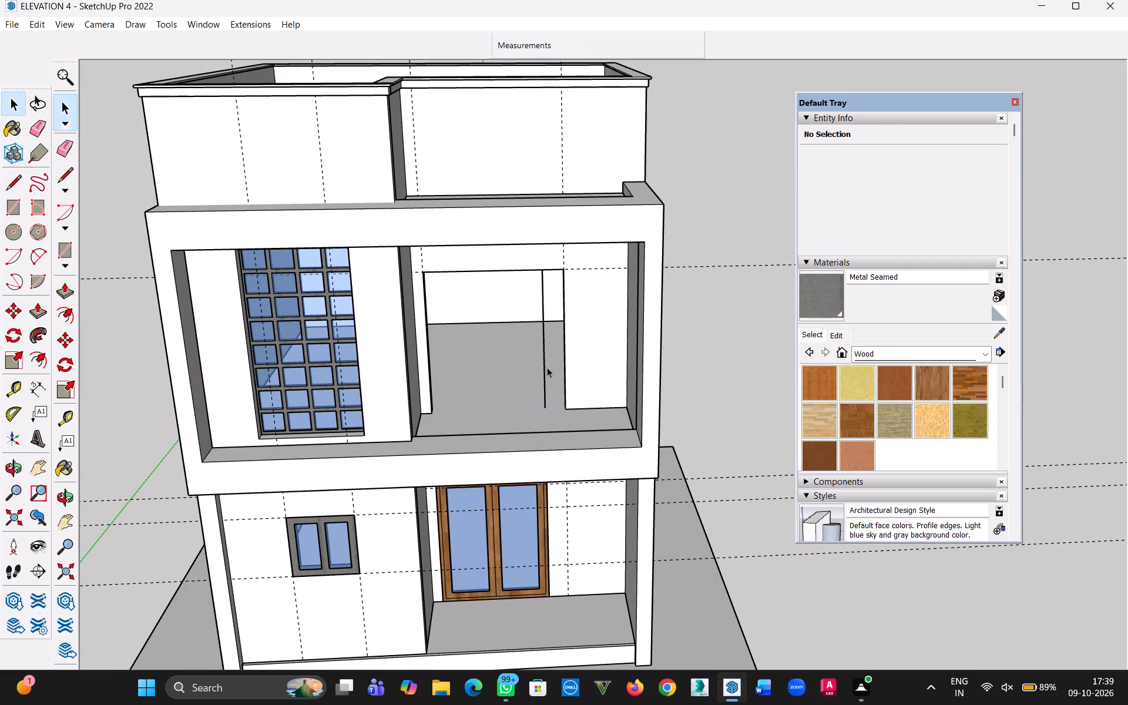
pyautogui.click(545, 366)
pyautogui.press('Delete')
# Delete the leftover old outline edges along the head and left jamb of the balcony door opening.
pyautogui.moveTo(547, 364); pyautogui.dragTo(558, 206, button='middle')
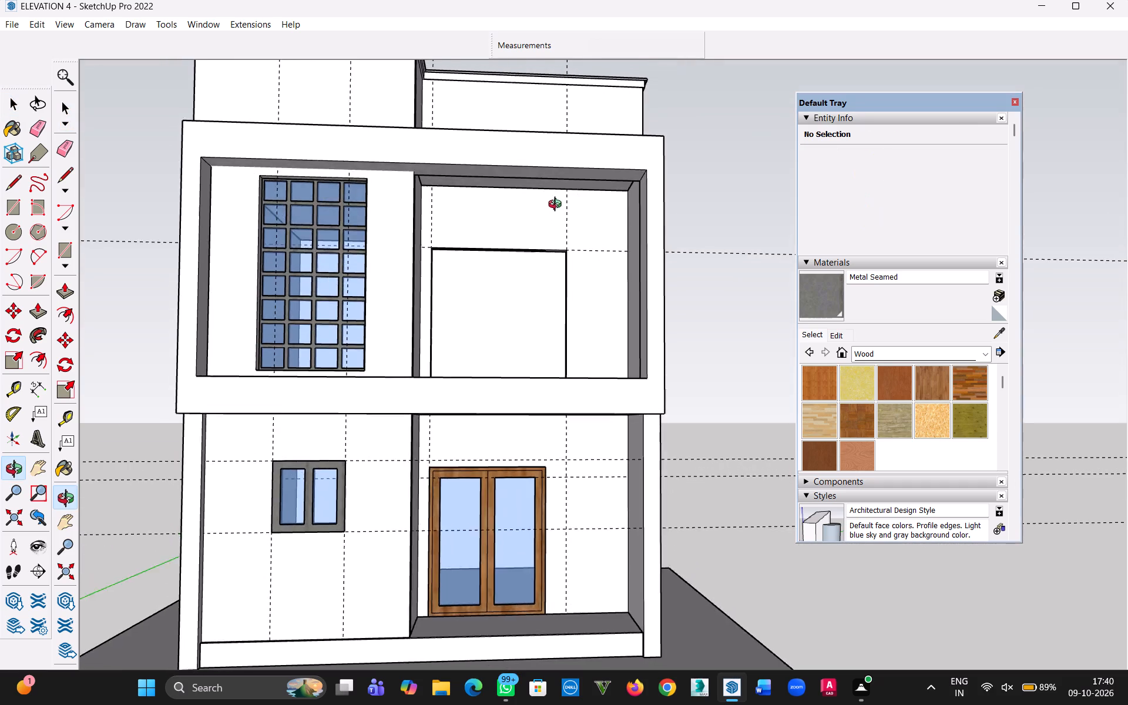
pyautogui.moveTo(558, 206); pyautogui.dragTo(450, 102, button='middle')
pyautogui.scroll(10, 508, 221)
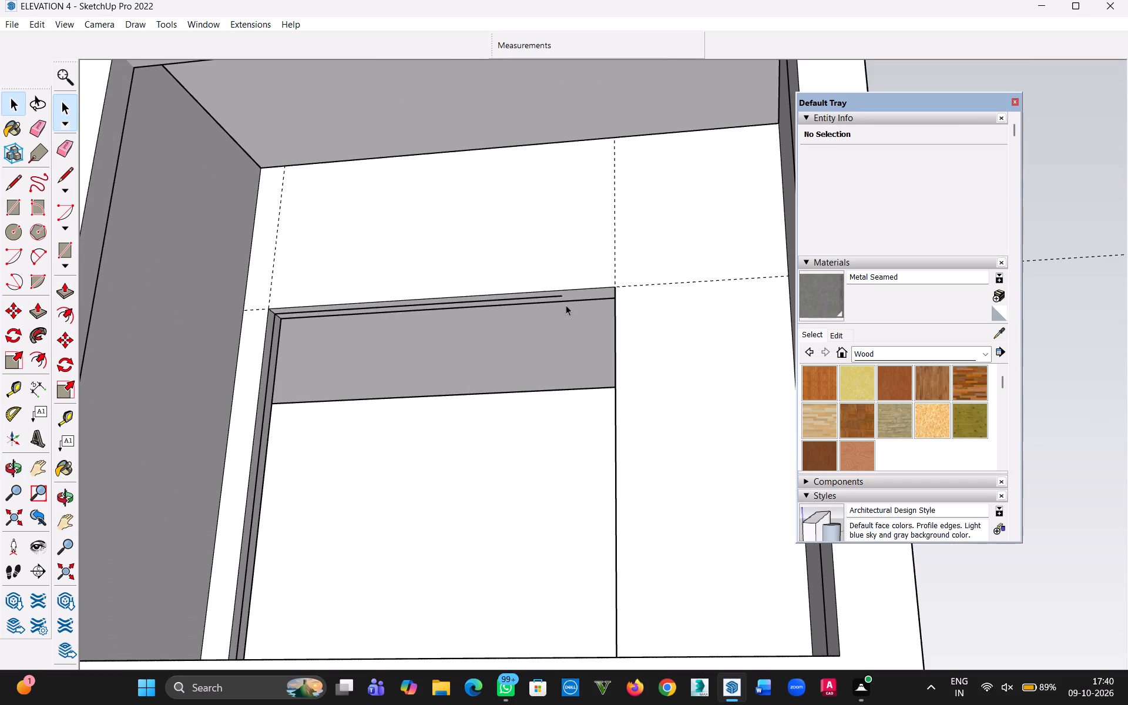
pyautogui.click(555, 296)
pyautogui.scroll(-1, 555, 300)
pyautogui.press('Delete')
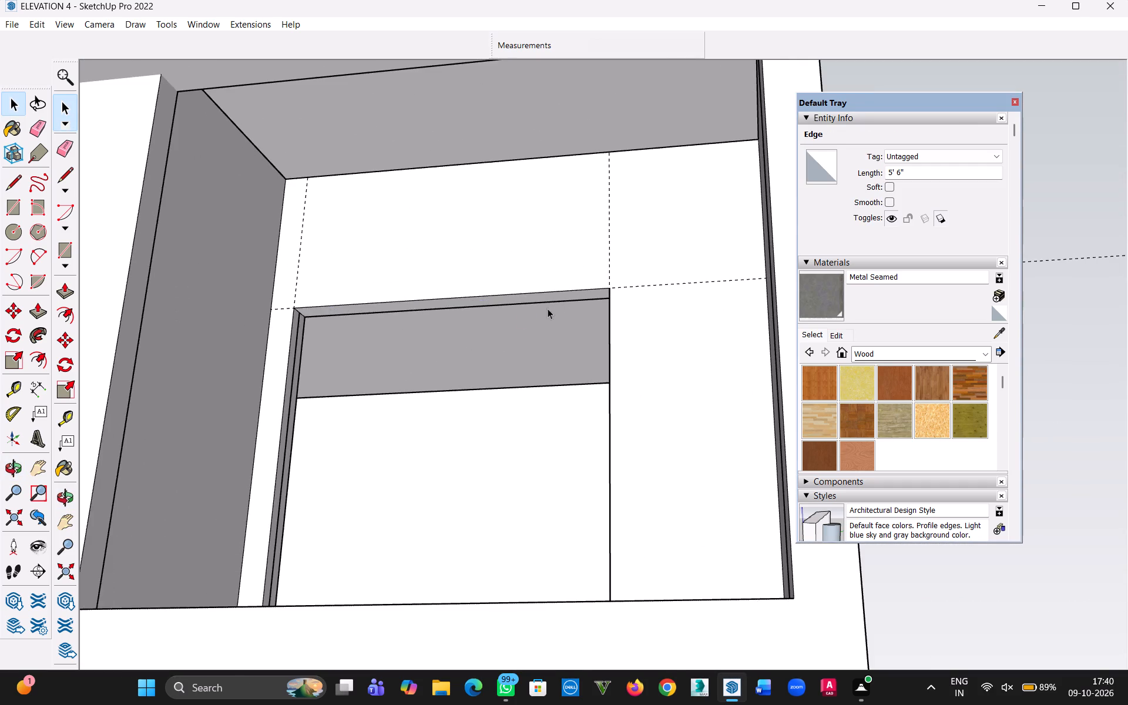
pyautogui.moveTo(539, 311); pyautogui.dragTo(506, 402, button='middle')
pyautogui.click(267, 499)
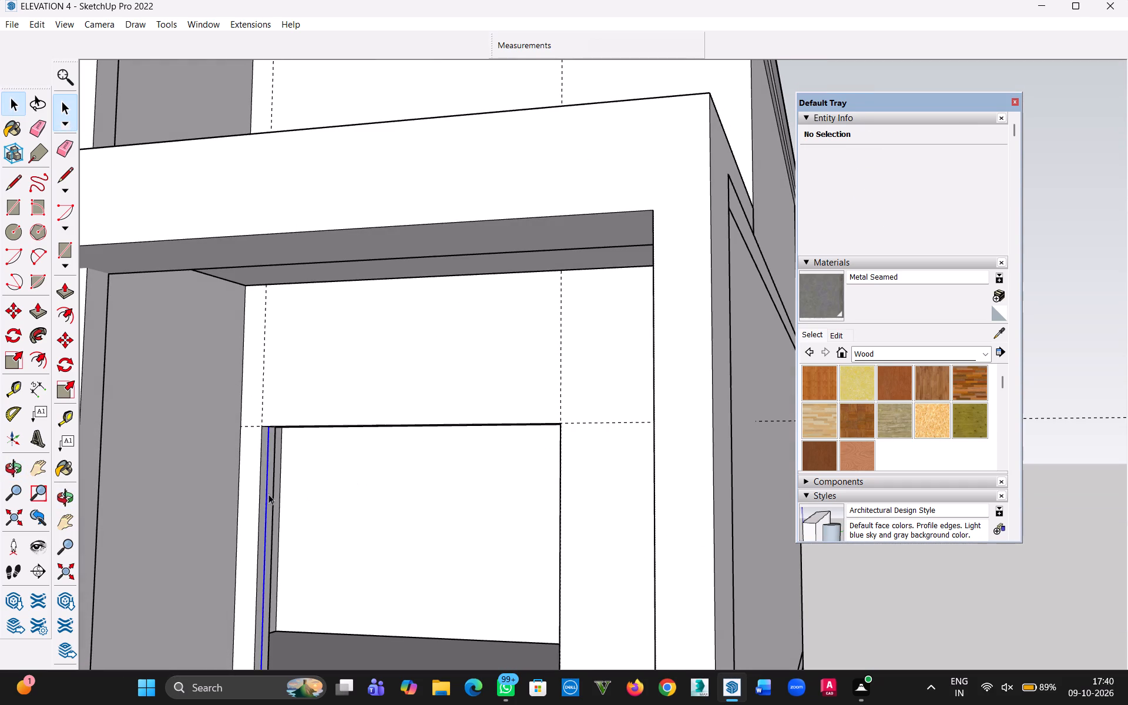
pyautogui.press('Delete')
# Draw a 6' 6" by 7' rectangle filling the widened first-floor balcony door opening, from its upper-left corner to its bottom-right corner.
pyautogui.scroll(-7, 342, 449)
pyautogui.moveTo(350, 449); pyautogui.dragTo(451, 466, button='middle')
pyautogui.middleClick(454, 466)
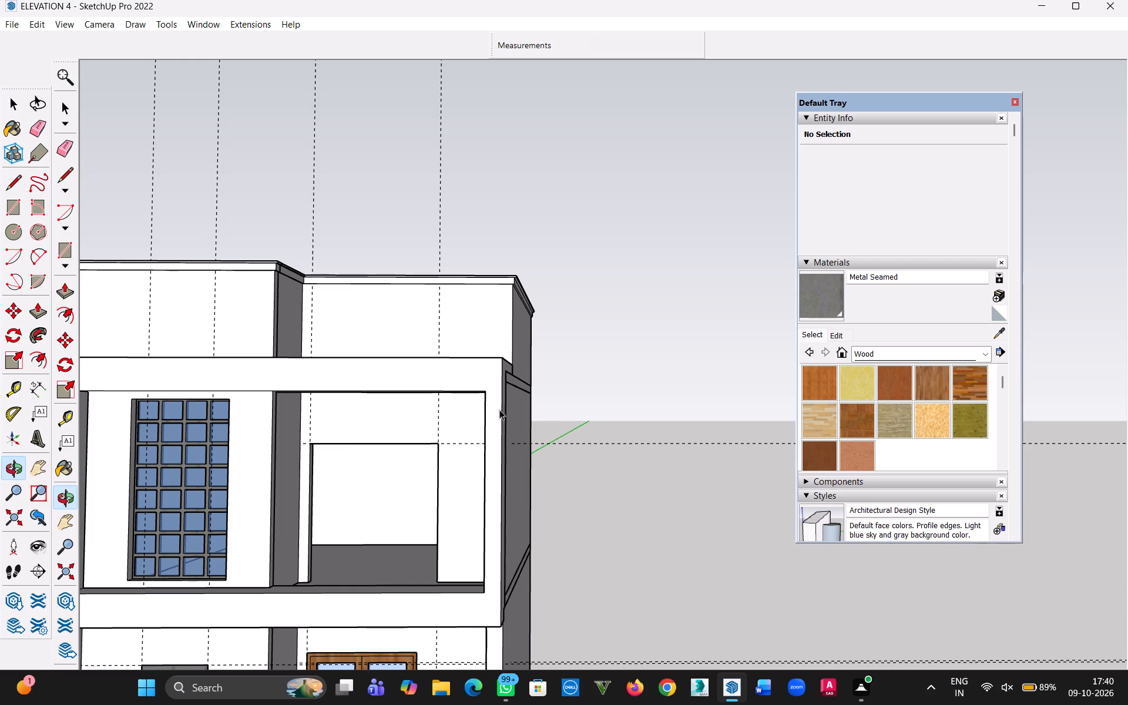
pyautogui.moveTo(412, 522); pyautogui.dragTo(480, 543, button='middle')
pyautogui.scroll(4, 423, 528)
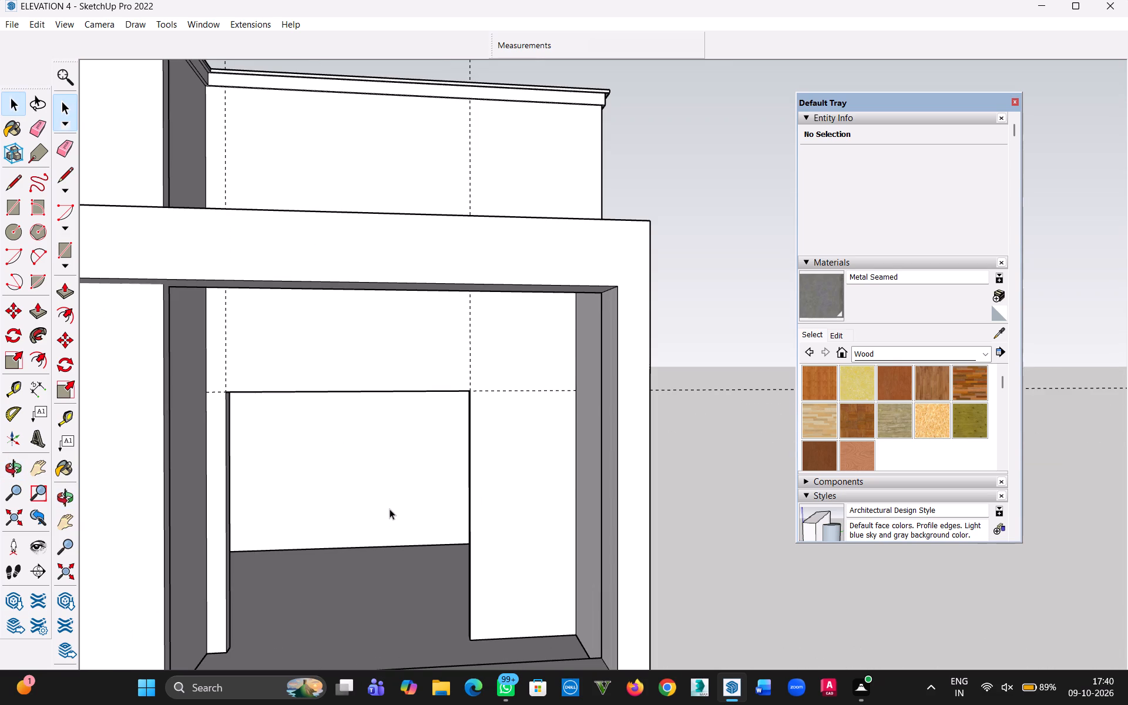
pyautogui.moveTo(376, 514); pyautogui.dragTo(389, 460, button='middle')
pyautogui.press('r')
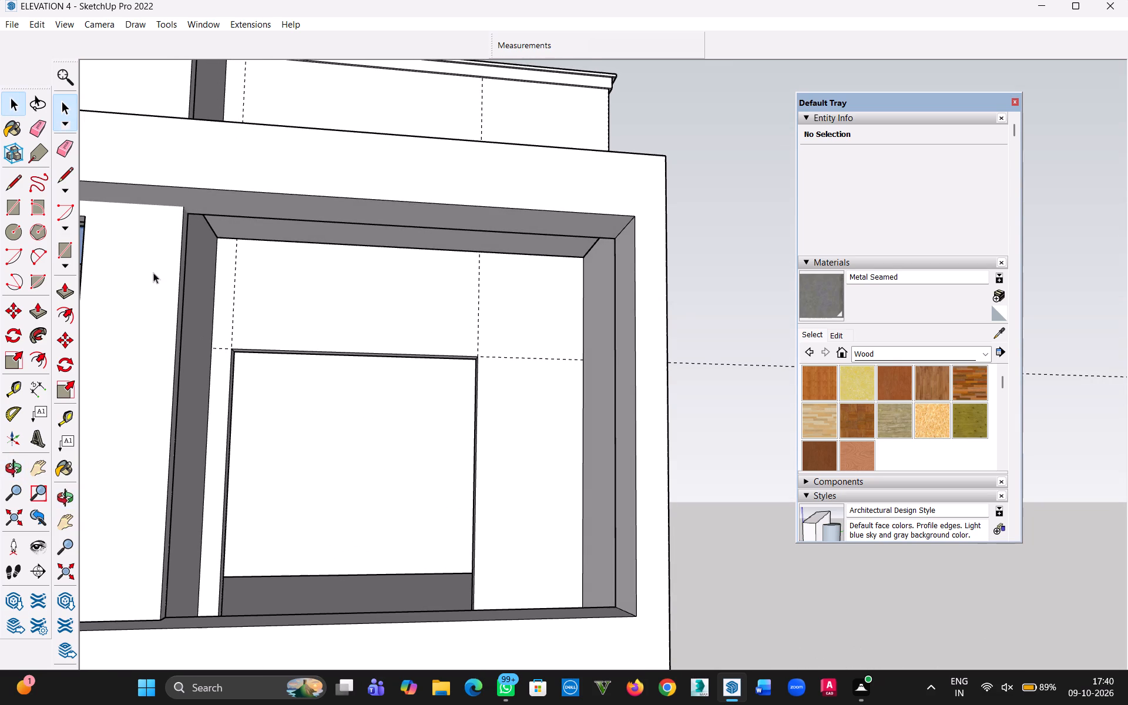
pyautogui.press('r')
pyautogui.click(239, 349)
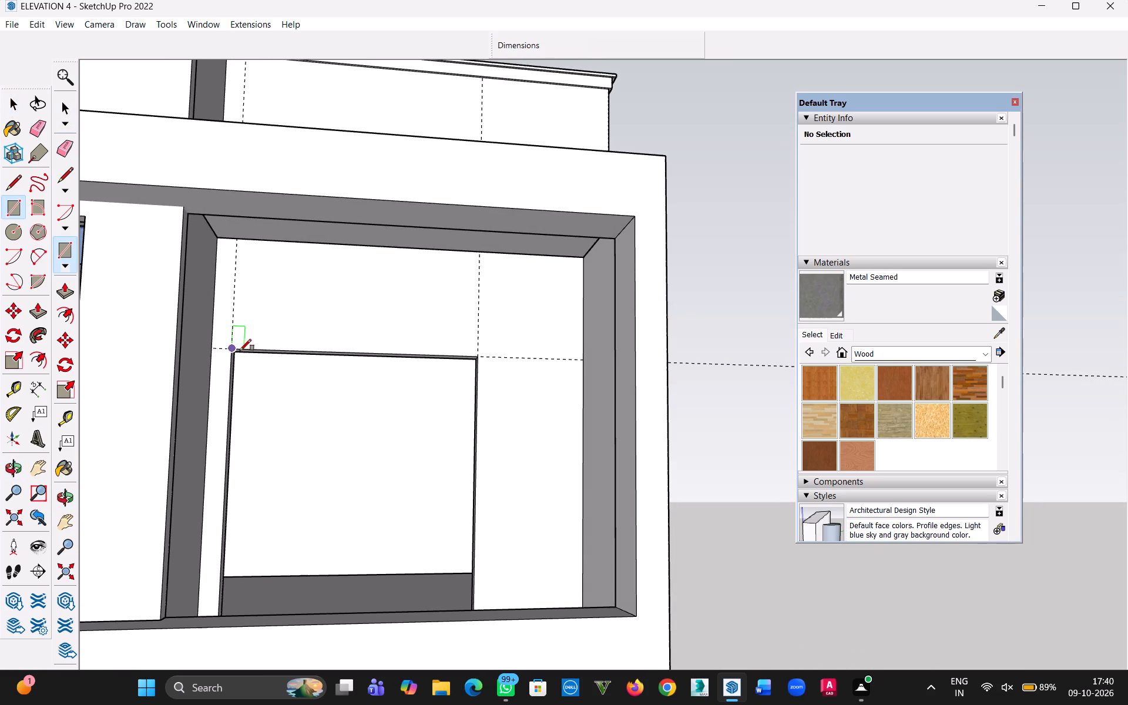
pyautogui.scroll(2, 482, 615)
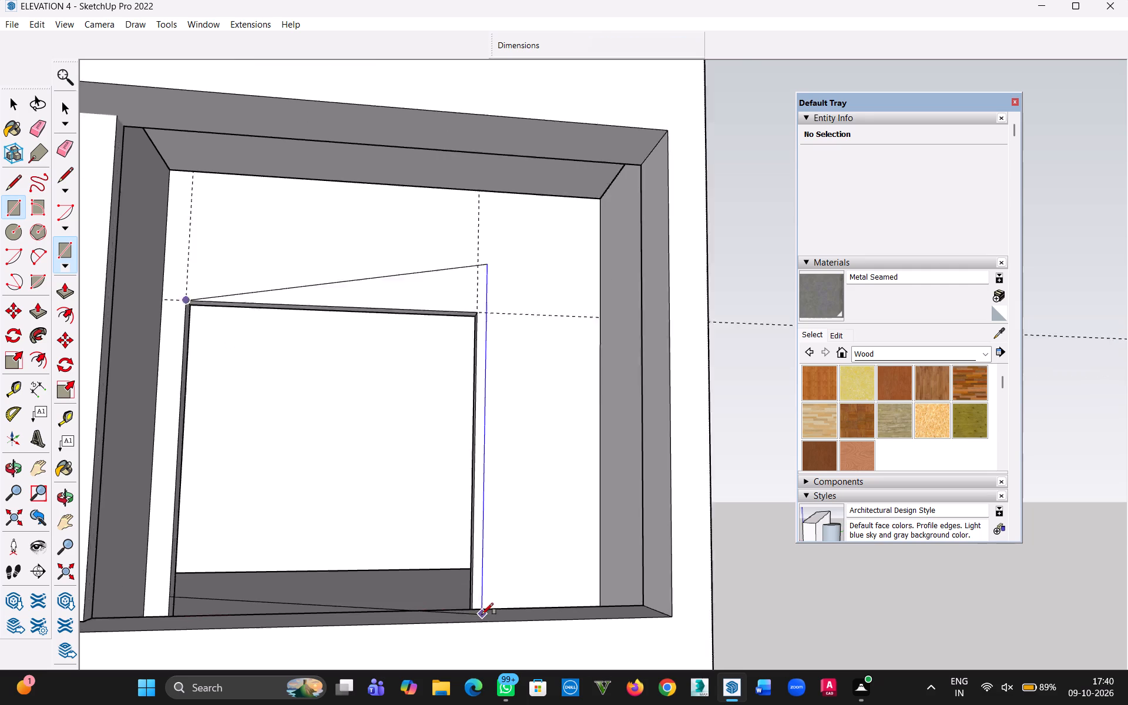
pyautogui.scroll(7, 482, 615)
pyautogui.scroll(-3, 467, 597)
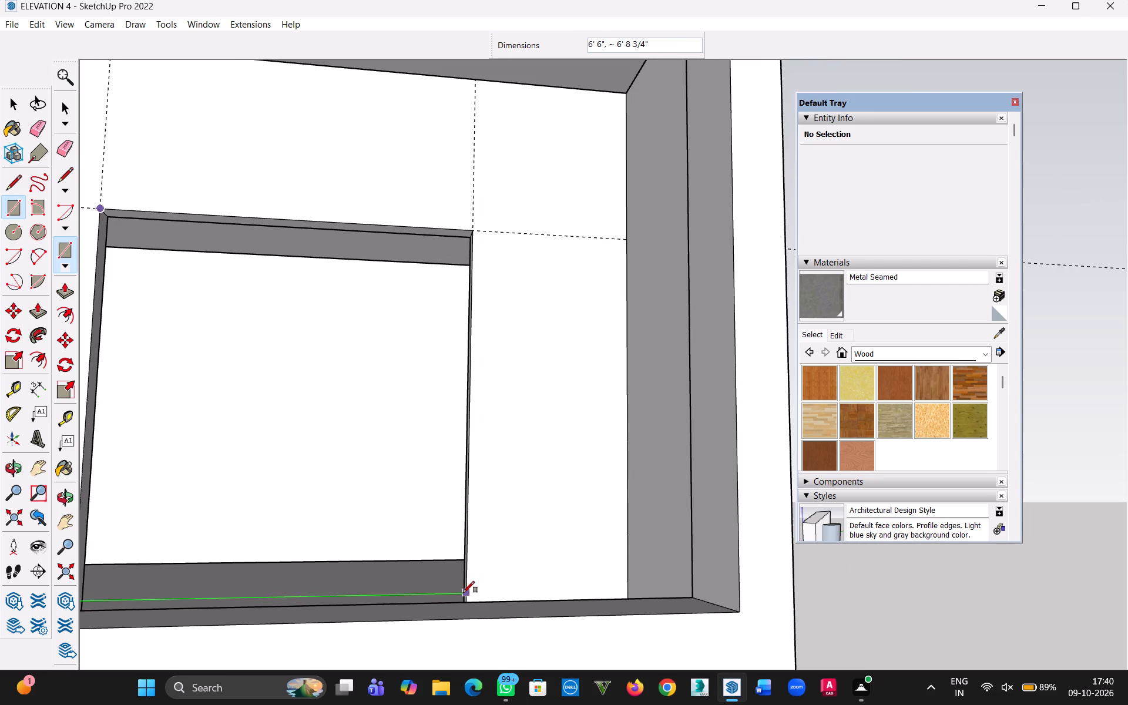
pyautogui.press('Escape')
pyautogui.click(98, 206)
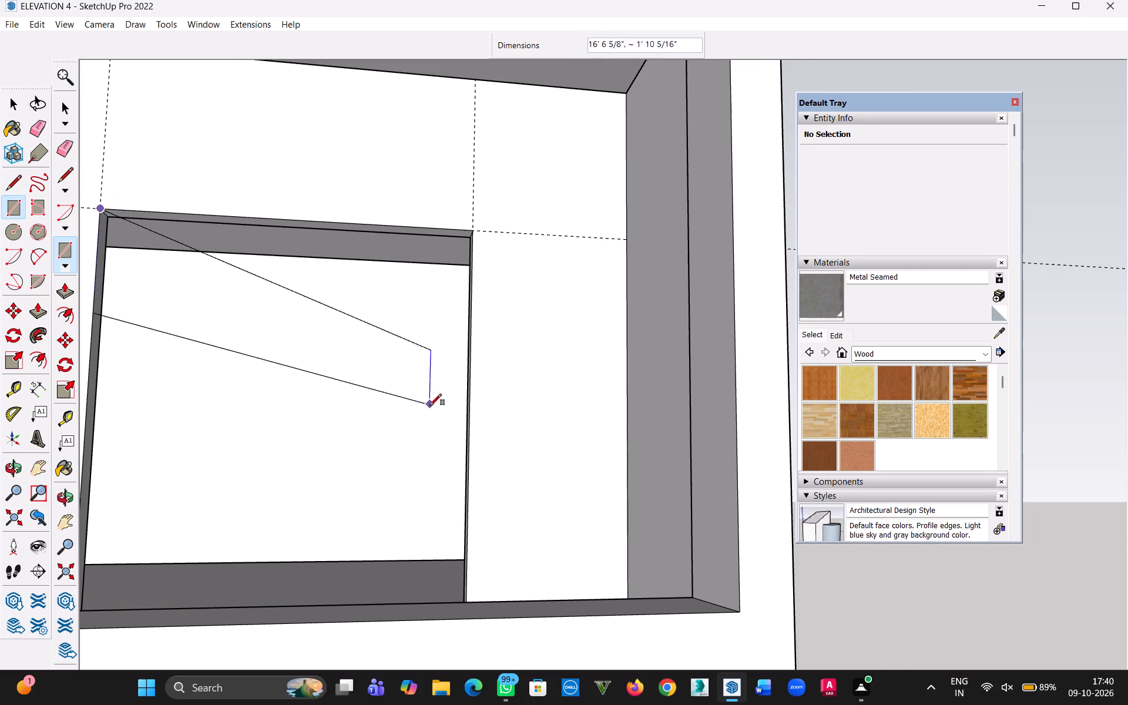
pyautogui.moveTo(431, 407); pyautogui.dragTo(419, 514, button='middle')
pyautogui.press('h')
pyautogui.moveTo(441, 536); pyautogui.dragTo(444, 361)
pyautogui.moveTo(441, 363); pyautogui.dragTo(441, 442, button='middle')
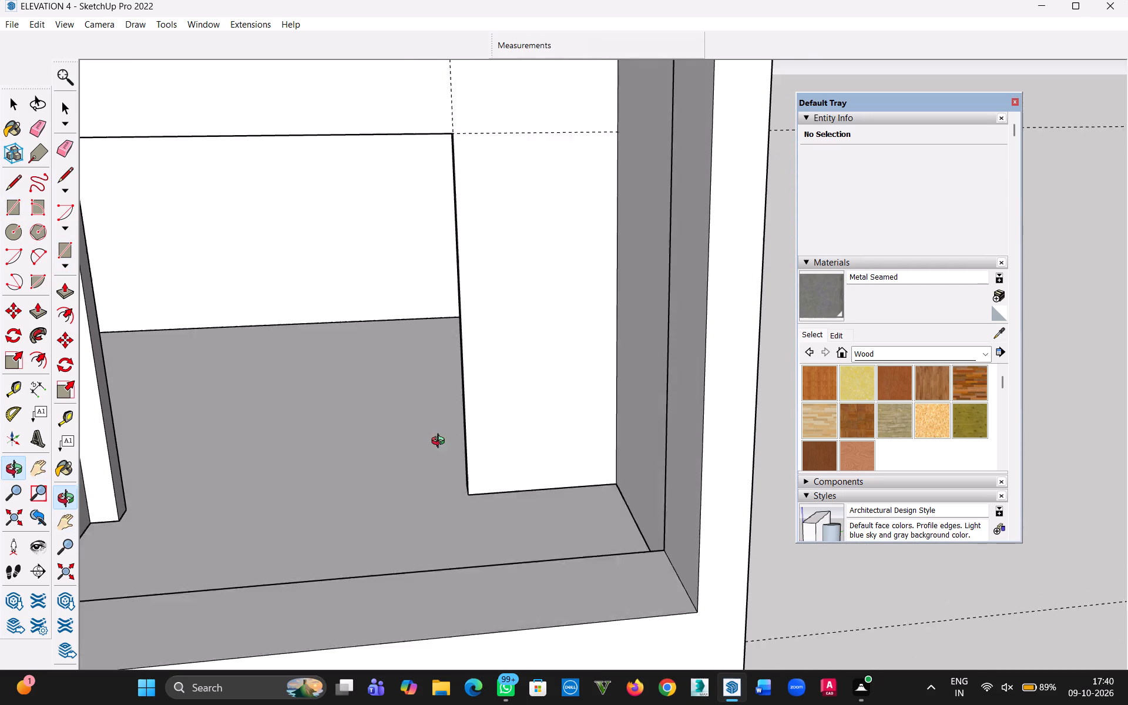
pyautogui.moveTo(441, 442); pyautogui.dragTo(439, 446, button='middle')
pyautogui.press('Escape')
pyautogui.press('Escape')
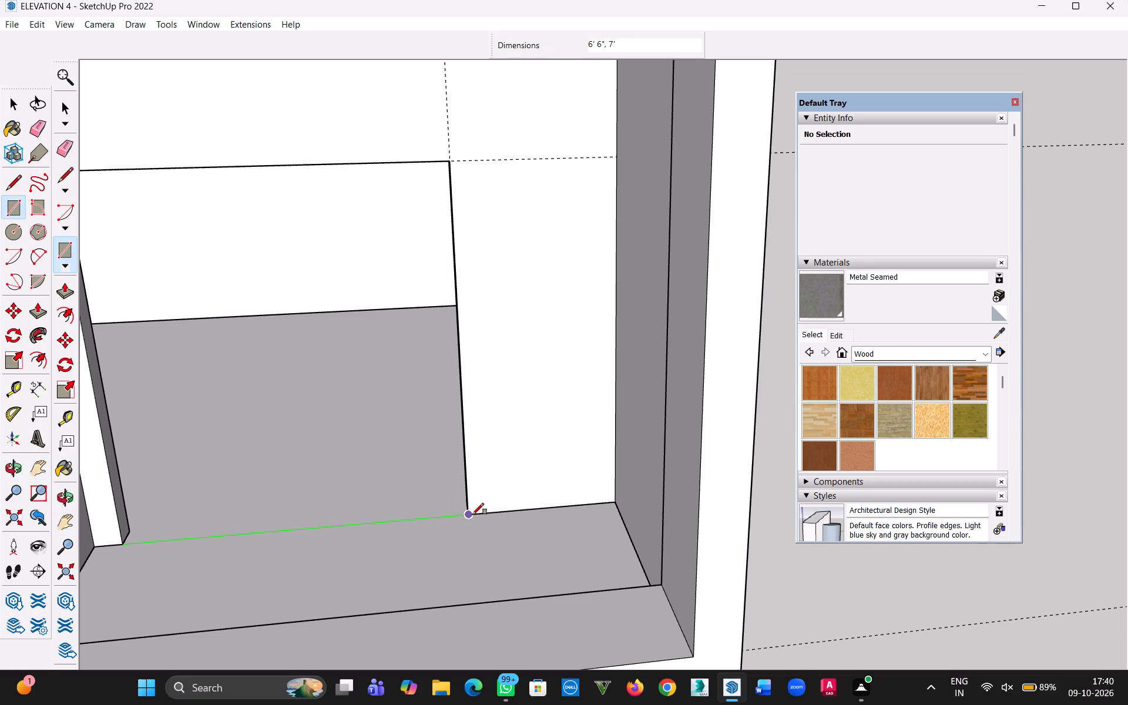
pyautogui.click(472, 515)
pyautogui.click(17, 107)
# Select the new door-opening face together with its bounding edges and make them a group.
pyautogui.scroll(-12, 224, 195)
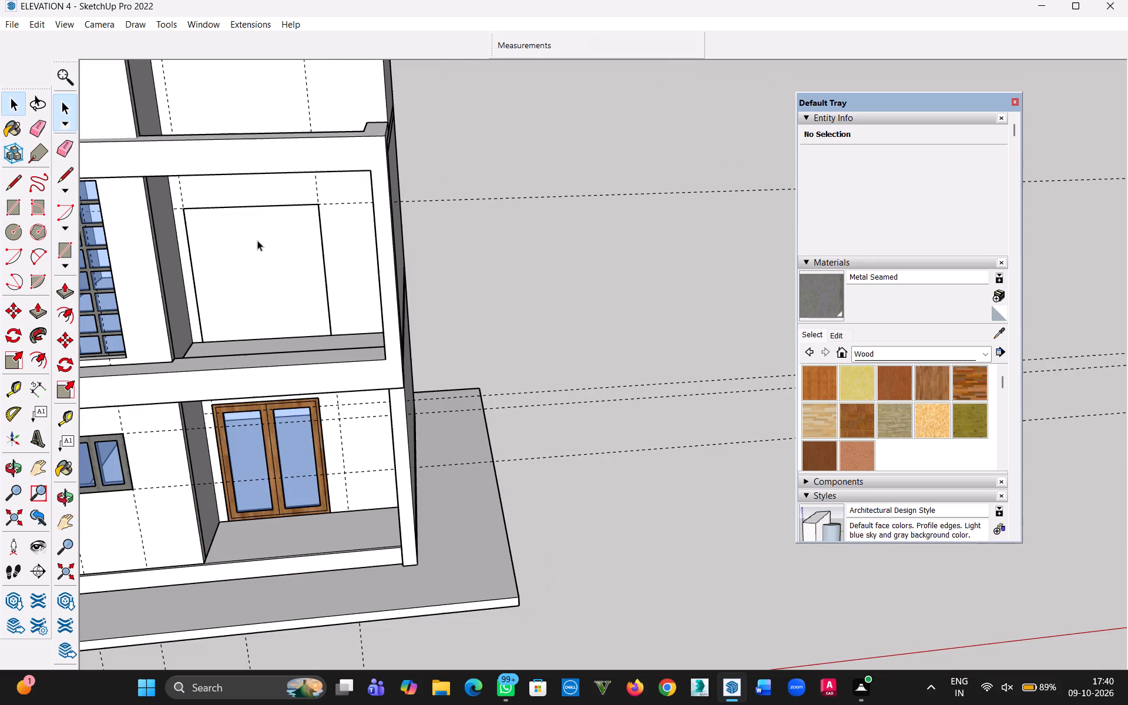
pyautogui.click(258, 267)
pyautogui.doubleClick(264, 259)
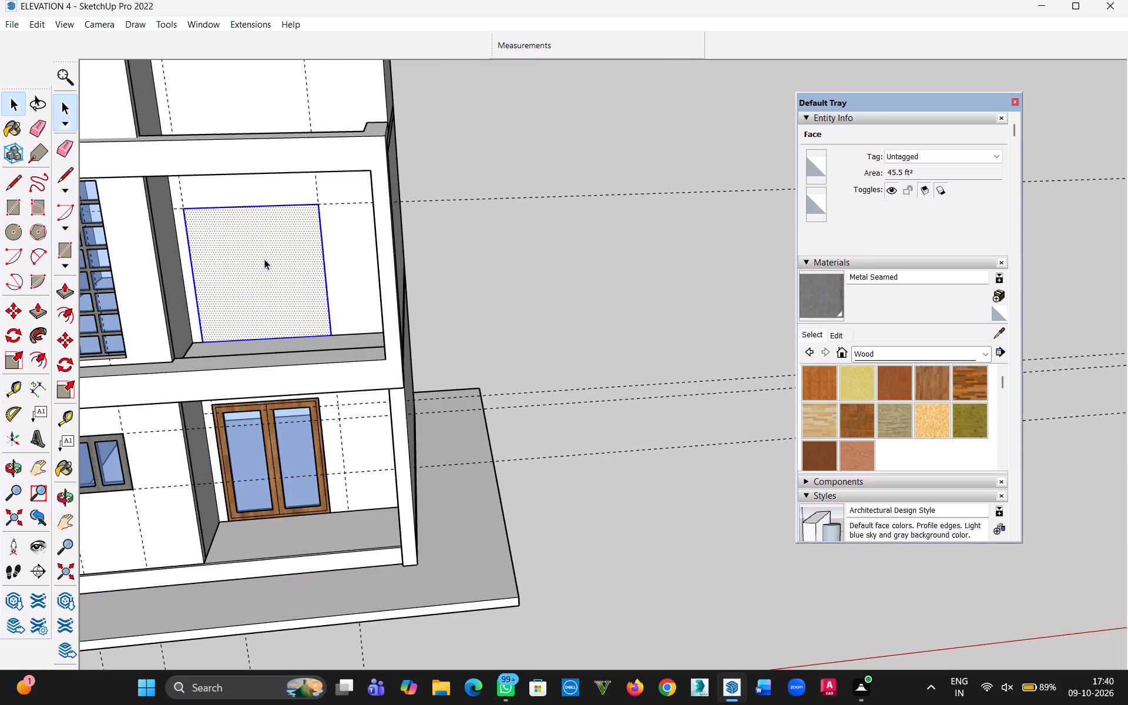
pyautogui.rightClick(264, 259)
pyautogui.click(342, 382)
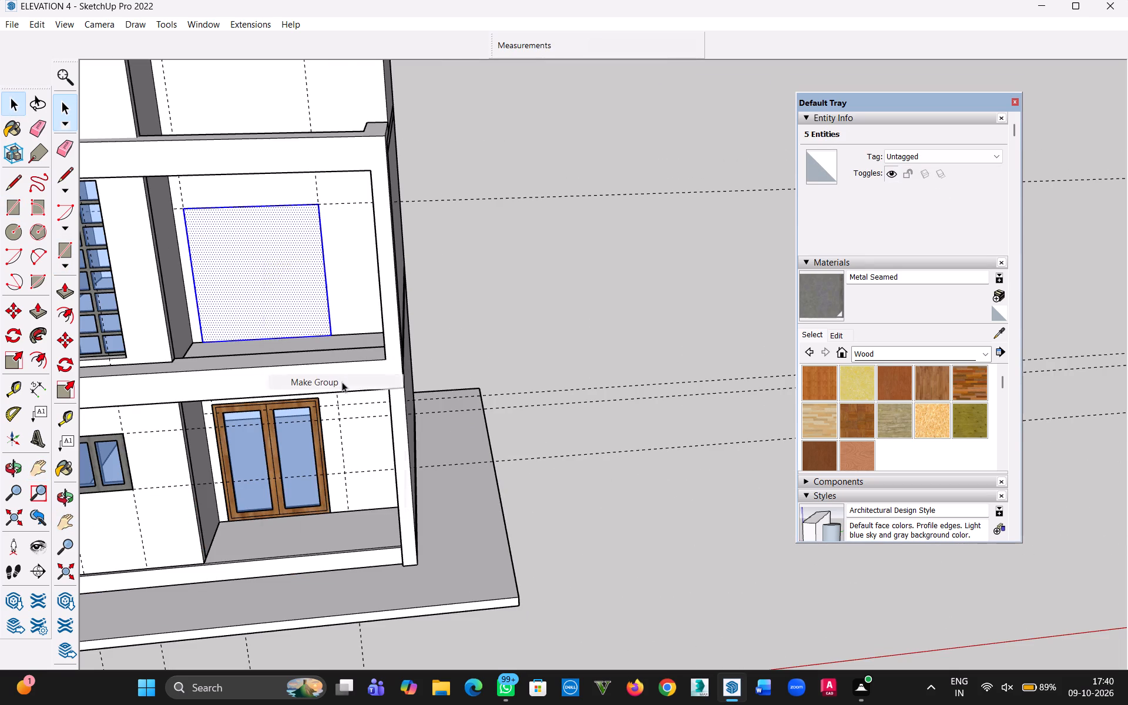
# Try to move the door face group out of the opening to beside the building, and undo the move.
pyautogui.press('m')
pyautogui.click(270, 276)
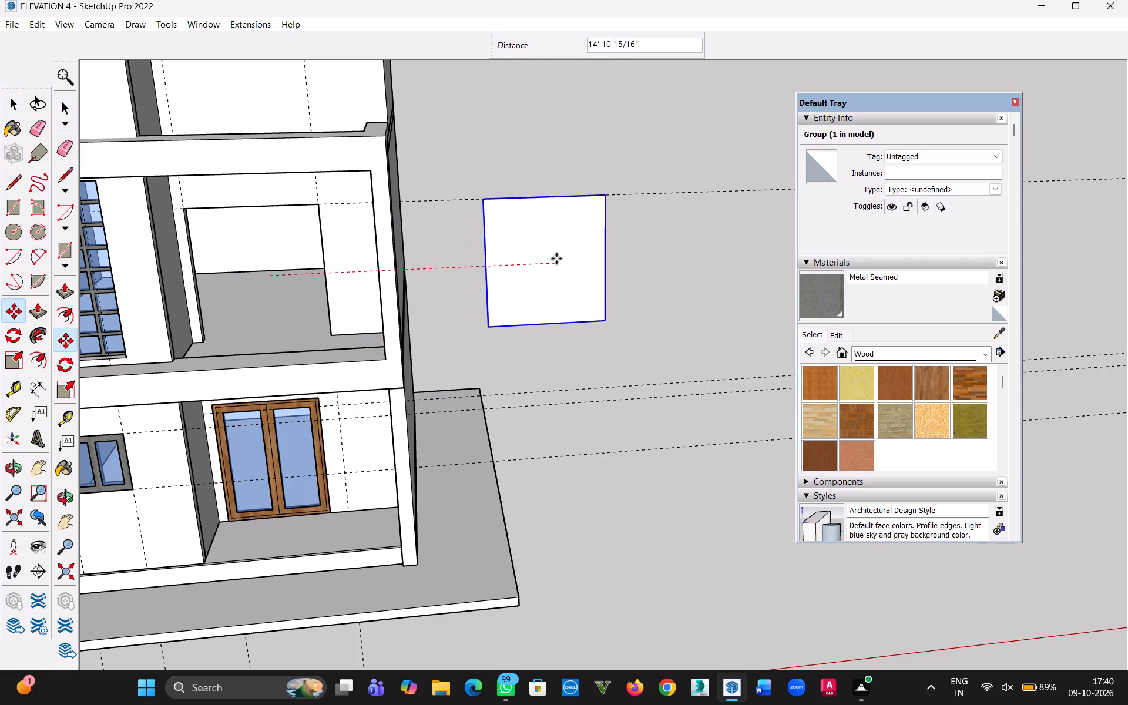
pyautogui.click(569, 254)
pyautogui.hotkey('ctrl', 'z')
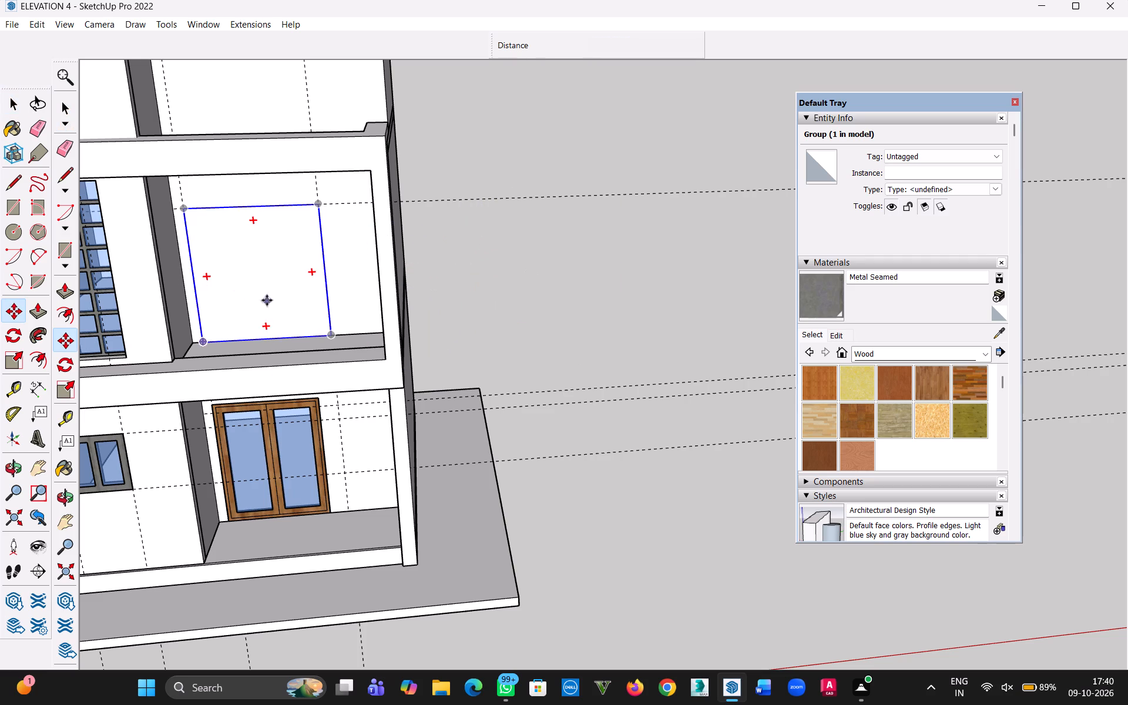
# Move the door face group about 17' 5" along the red axis, out of the balcony opening to clear space beside the building.
pyautogui.click(260, 296)
pyautogui.click(590, 281)
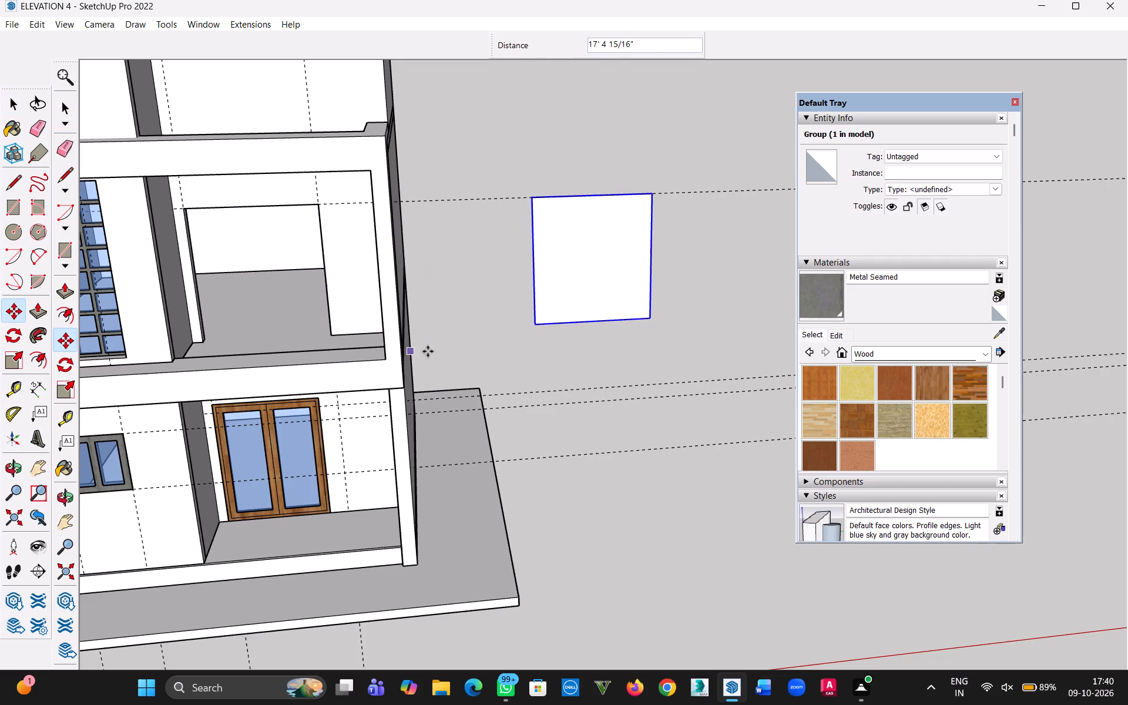
# Open the door face group and offset the face's outline 2" inward.
pyautogui.moveTo(434, 351); pyautogui.dragTo(383, 385, button='middle')
pyautogui.click(8, 100)
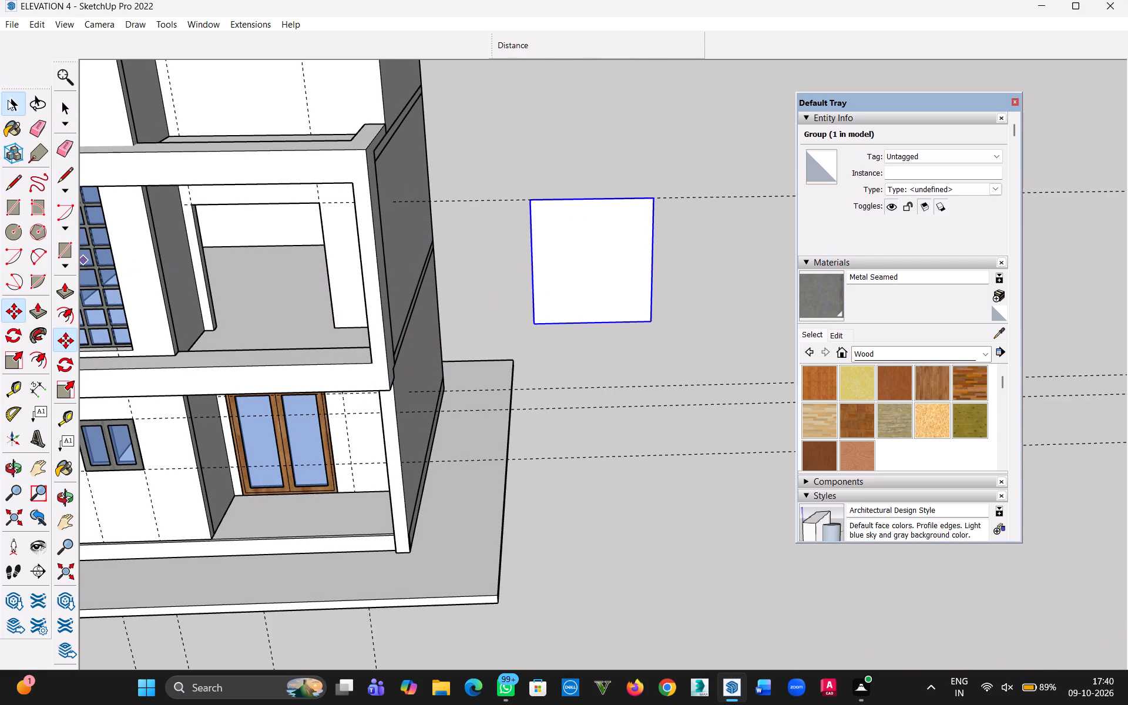
pyautogui.doubleClick(625, 288)
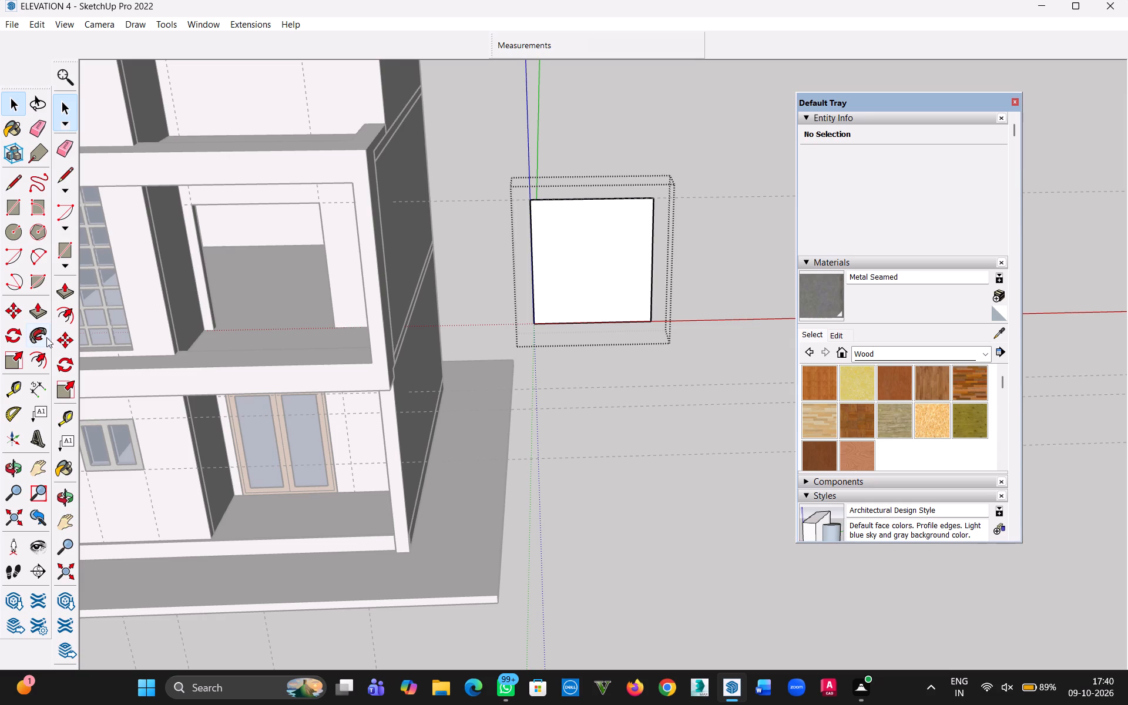
pyautogui.click(38, 355)
pyautogui.click(573, 261)
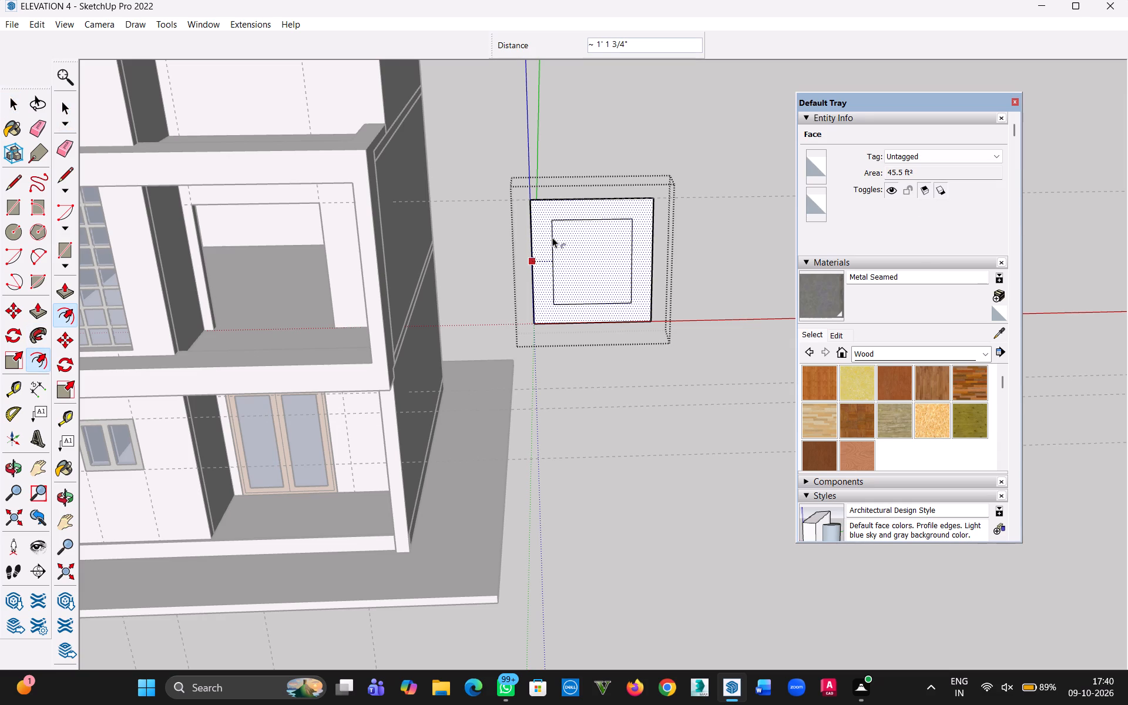
pyautogui.write('2"')
pyautogui.press('Return')
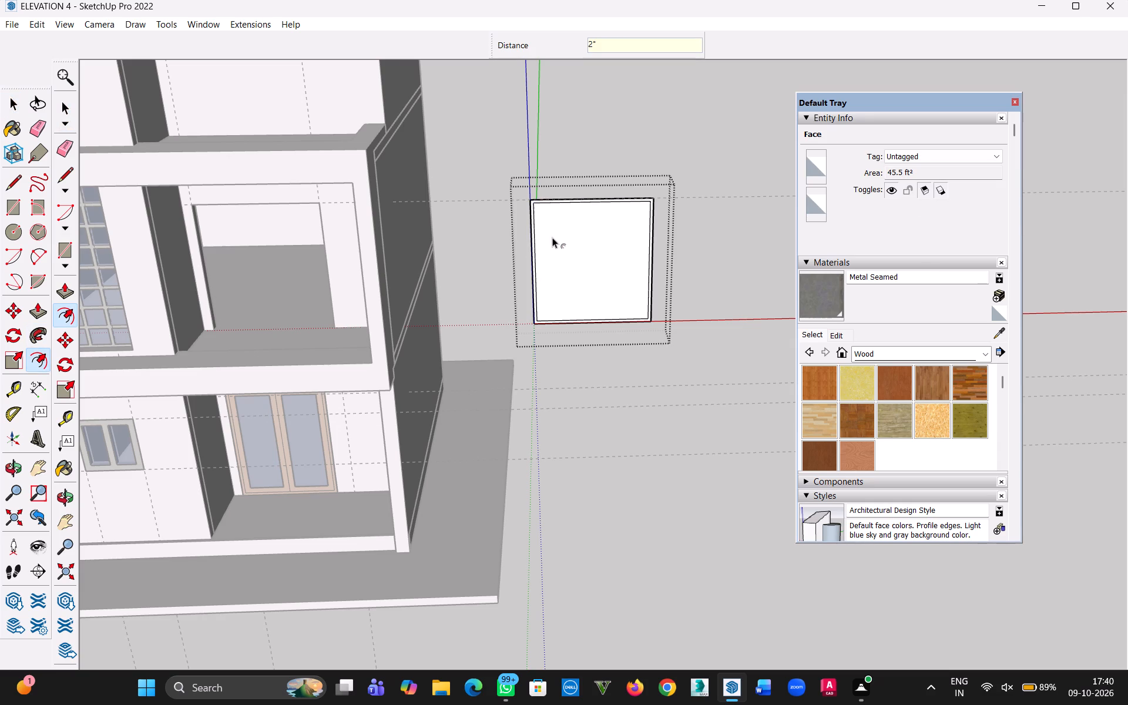
# Delete the inner face inside the offset outline, leaving only the door's border face.
pyautogui.scroll(7, 529, 239)
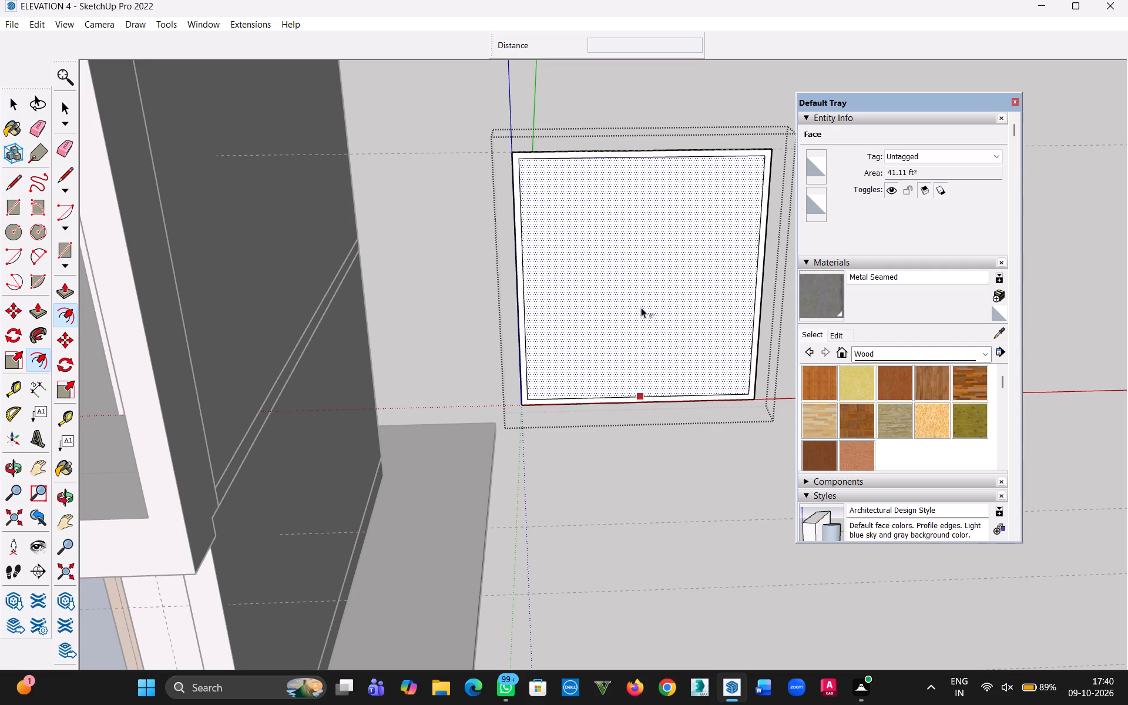
pyautogui.click(12, 102)
pyautogui.click(676, 272)
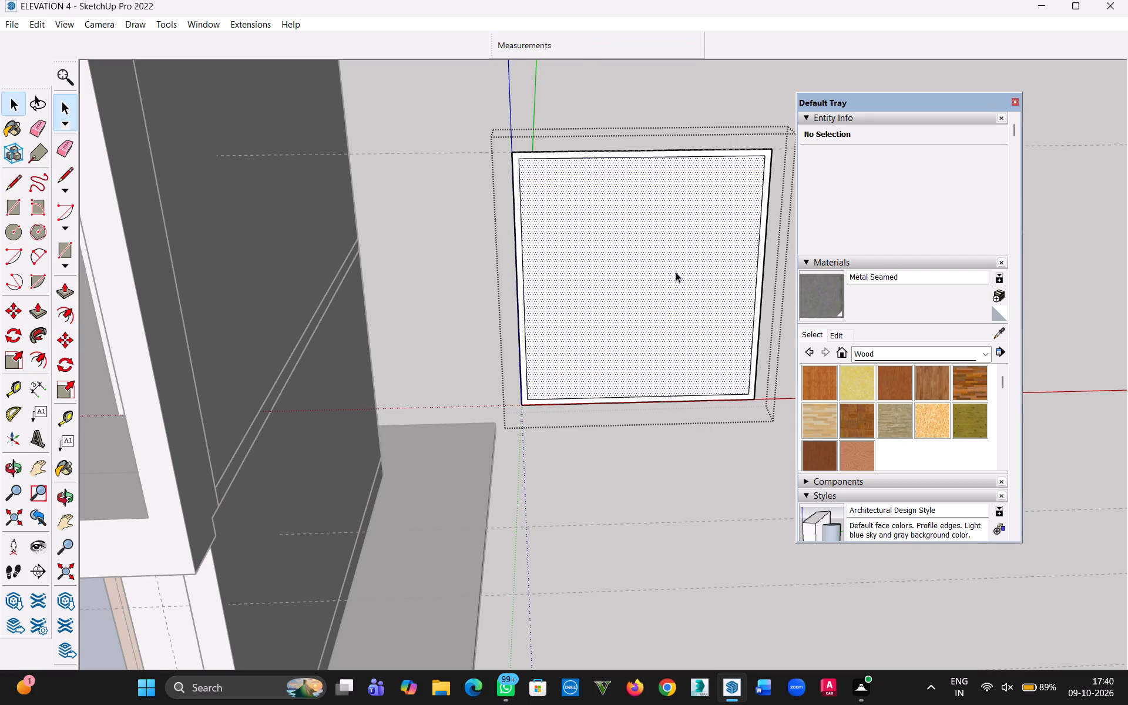
pyautogui.press('Delete')
# Push/Pull the door's border face 4" to form a solid outer frame.
pyautogui.scroll(-1, 677, 298)
pyautogui.moveTo(629, 304); pyautogui.dragTo(605, 347, button='middle')
pyautogui.press('p')
pyautogui.scroll(6, 516, 235)
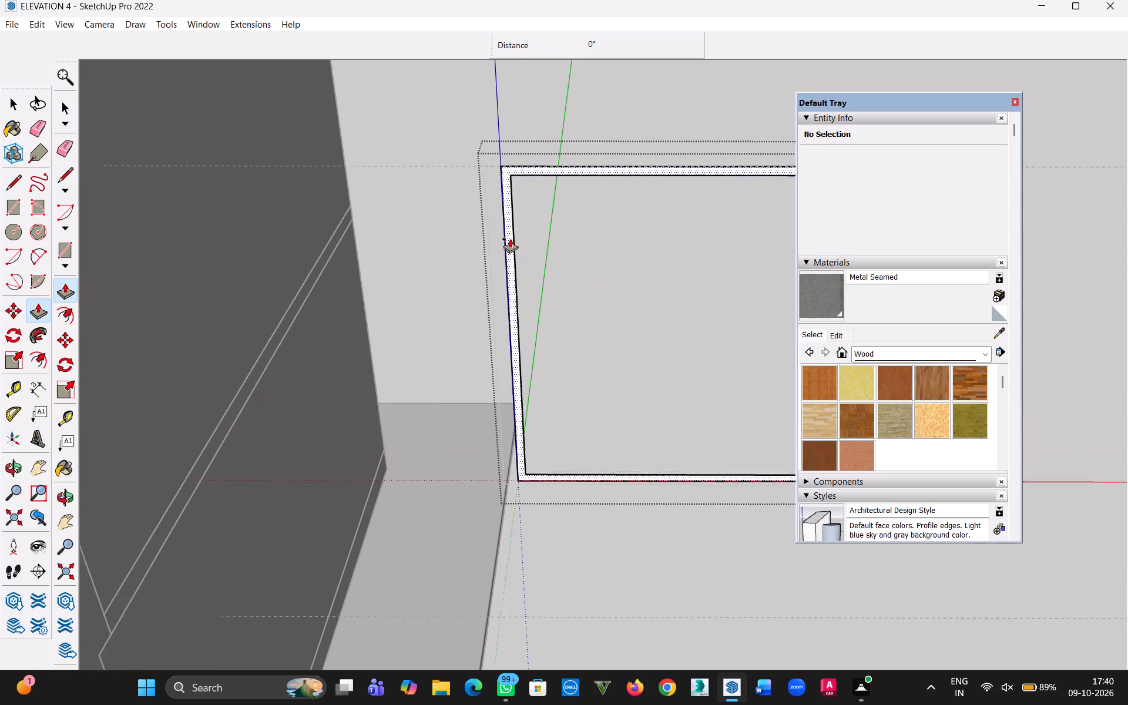
pyautogui.scroll(1, 510, 239)
pyautogui.click(510, 239)
pyautogui.write('4"')
pyautogui.press('Return')
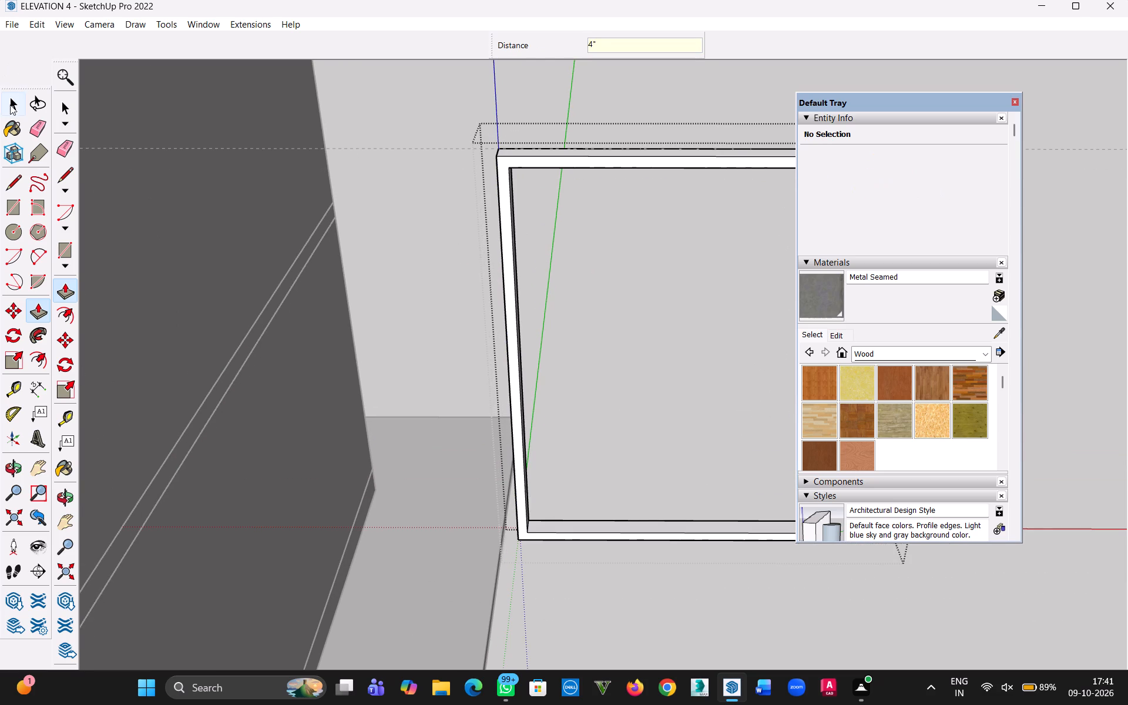
pyautogui.click(10, 105)
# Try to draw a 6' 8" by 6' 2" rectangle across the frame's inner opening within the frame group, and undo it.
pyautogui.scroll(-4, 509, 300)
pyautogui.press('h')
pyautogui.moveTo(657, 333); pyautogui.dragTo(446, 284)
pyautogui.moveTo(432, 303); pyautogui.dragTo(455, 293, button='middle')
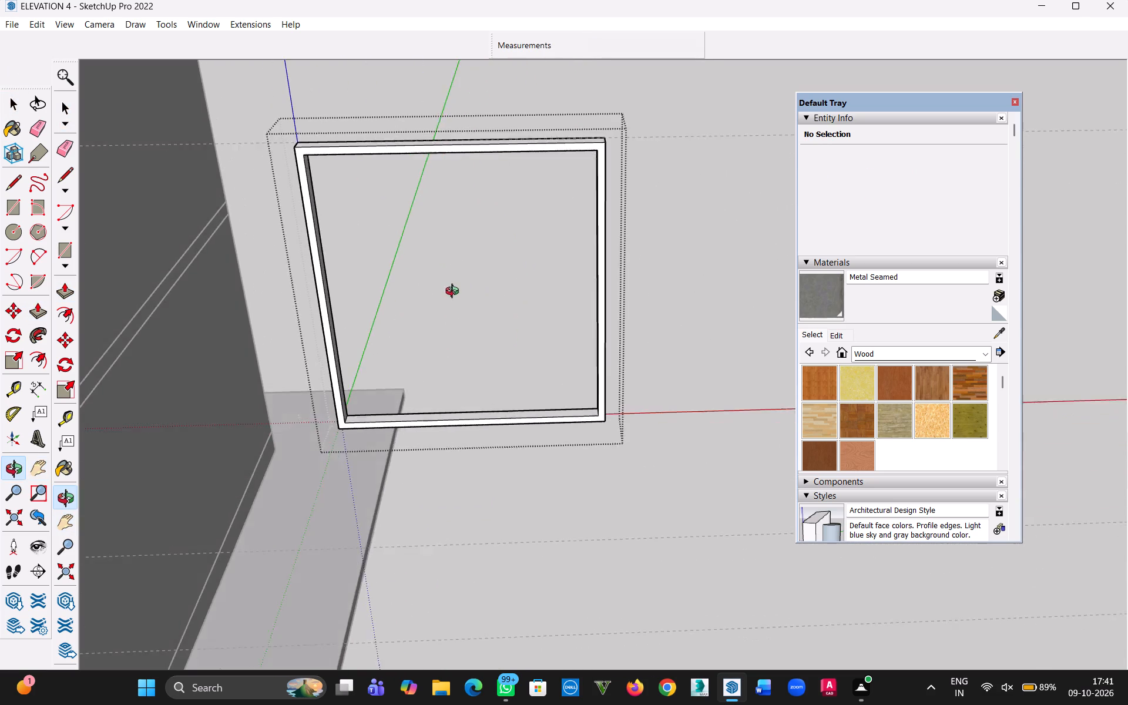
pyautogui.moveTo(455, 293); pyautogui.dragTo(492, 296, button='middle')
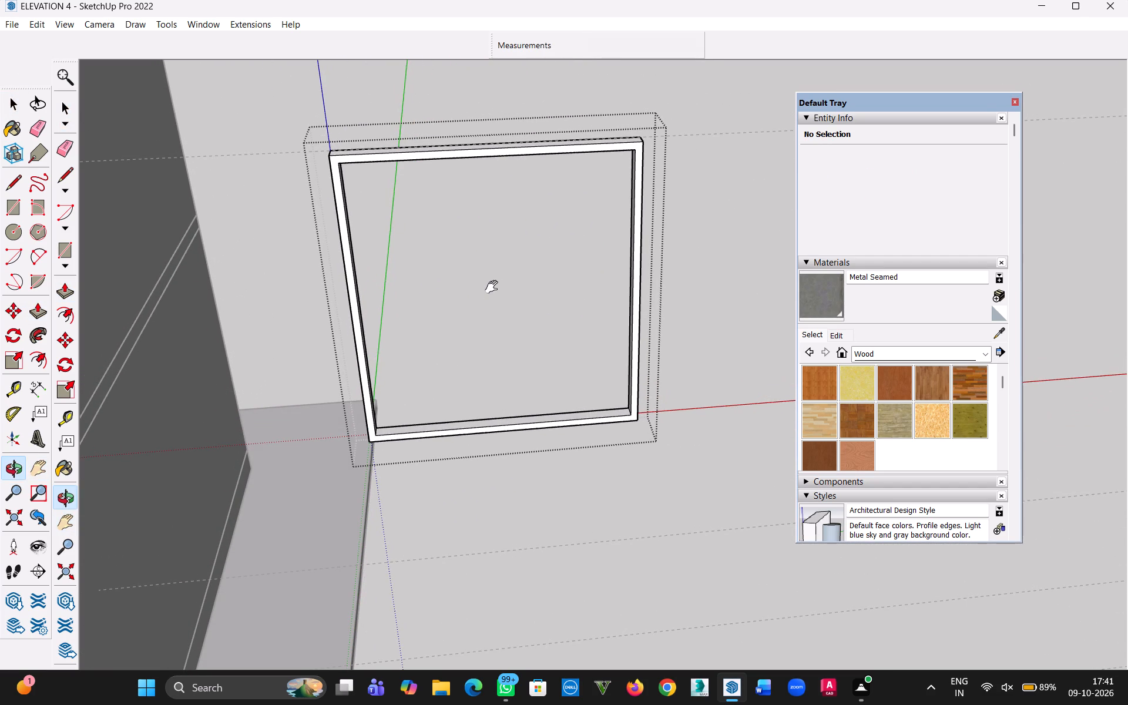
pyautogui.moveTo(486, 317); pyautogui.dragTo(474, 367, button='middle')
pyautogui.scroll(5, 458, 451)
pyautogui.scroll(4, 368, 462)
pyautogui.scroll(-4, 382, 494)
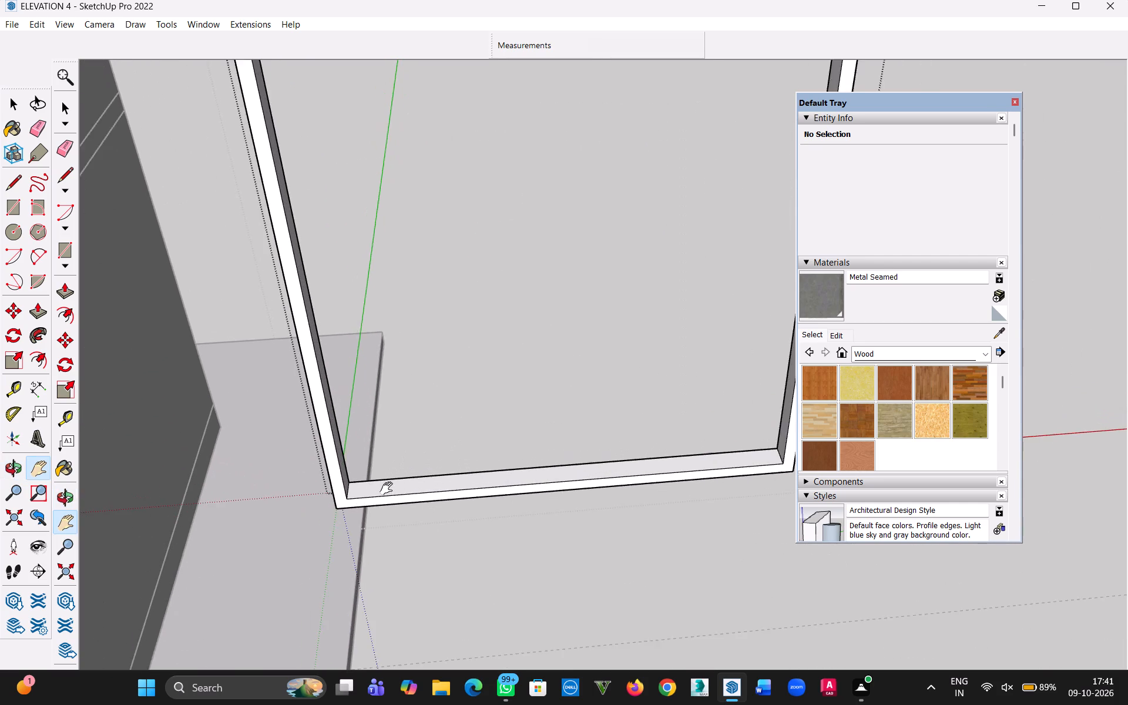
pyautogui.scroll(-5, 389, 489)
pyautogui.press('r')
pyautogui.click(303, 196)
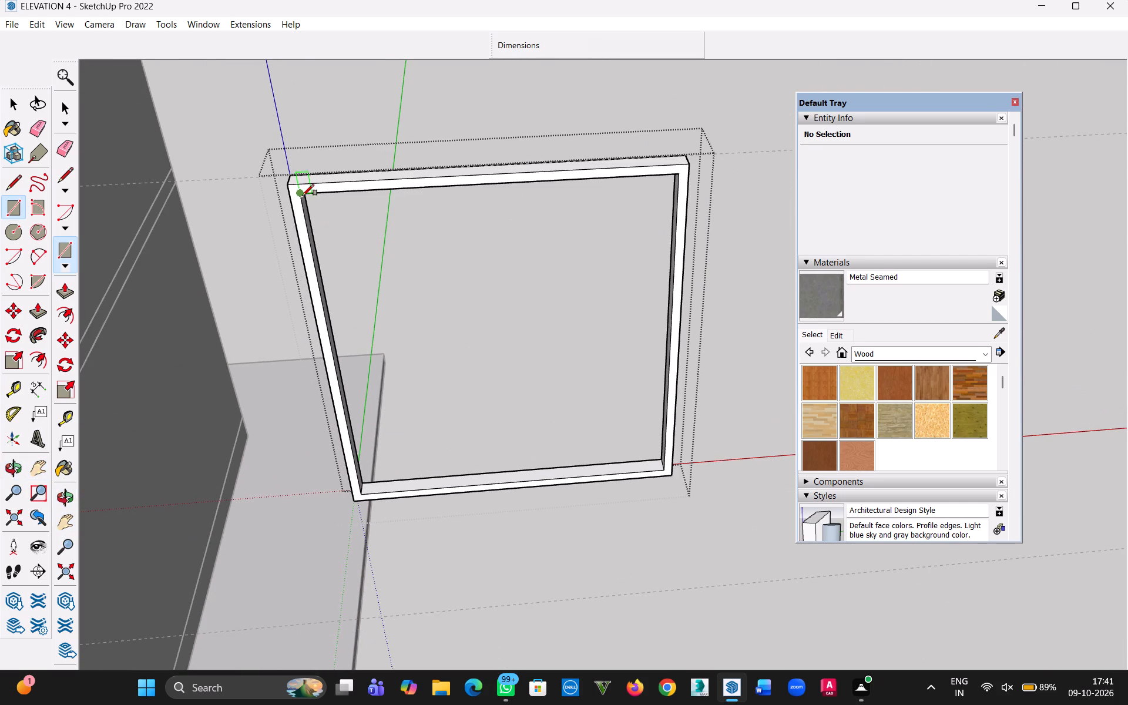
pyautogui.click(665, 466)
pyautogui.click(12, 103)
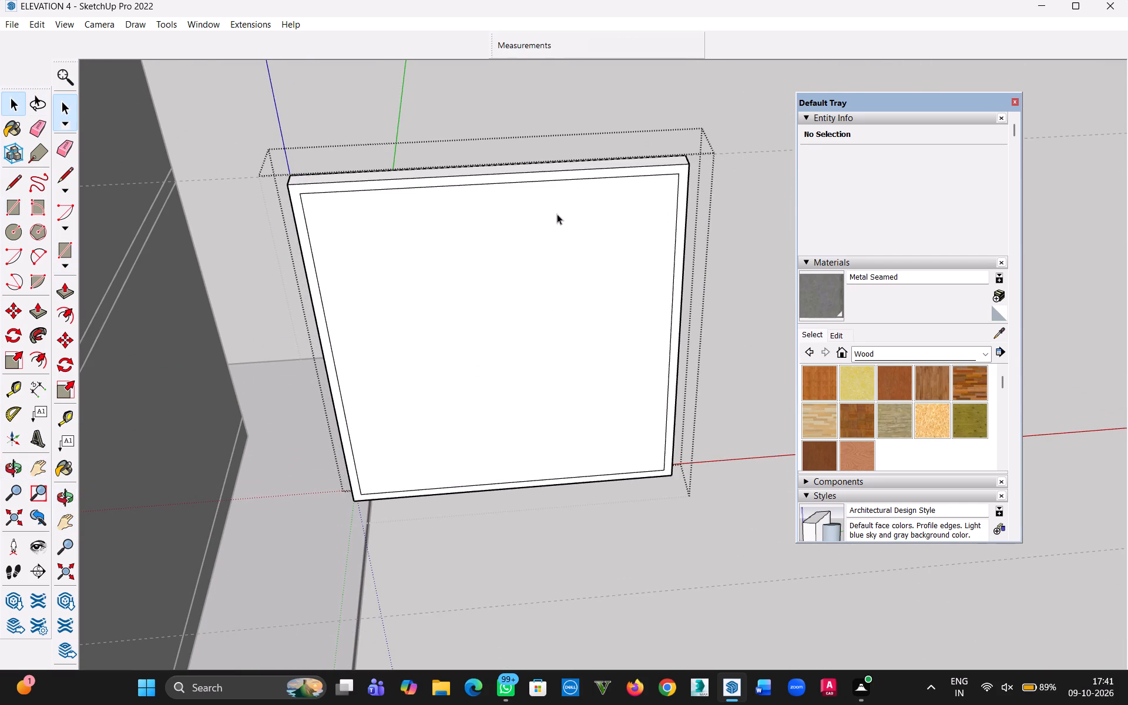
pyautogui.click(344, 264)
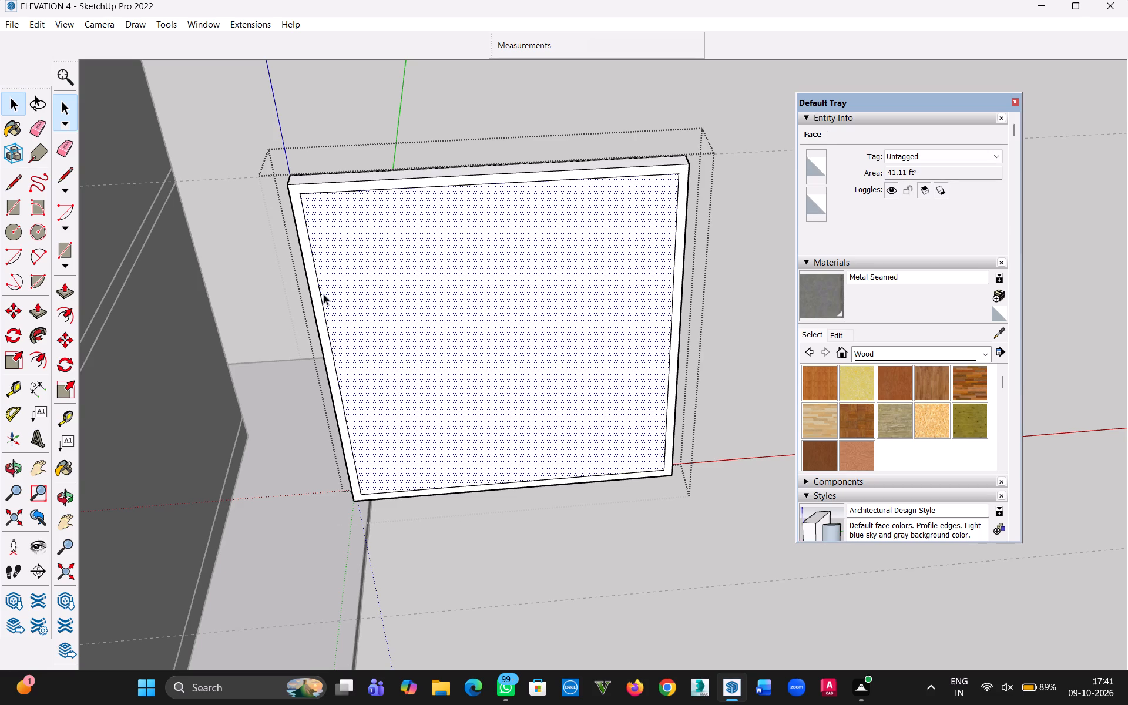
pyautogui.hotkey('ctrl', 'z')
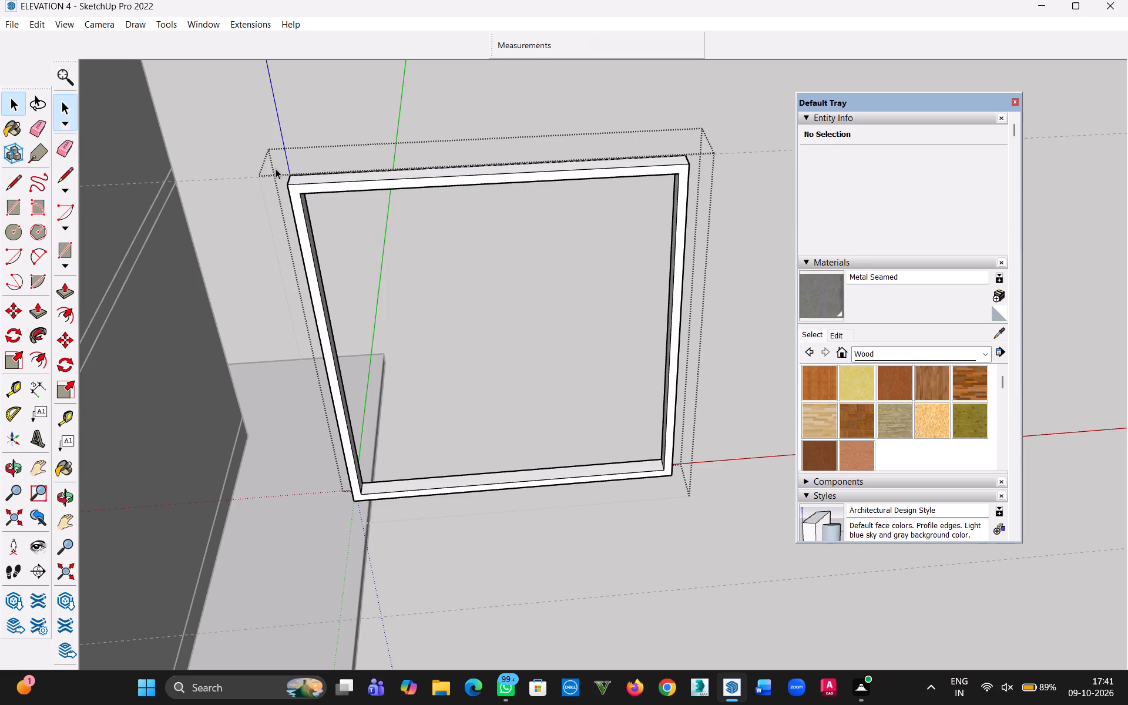
# Close the frame group and draw a separate 6' 2" by 6' 8" rectangle across the frame's inner opening.
pyautogui.click(465, 106)
pyautogui.press('r')
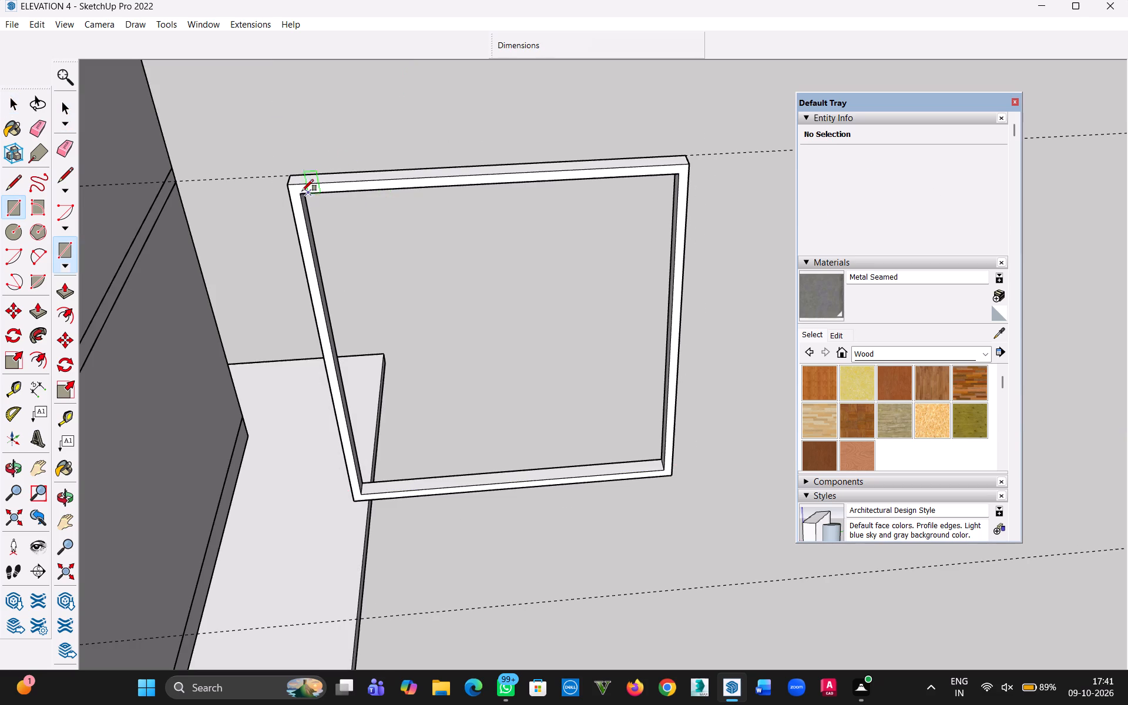
pyautogui.click(301, 191)
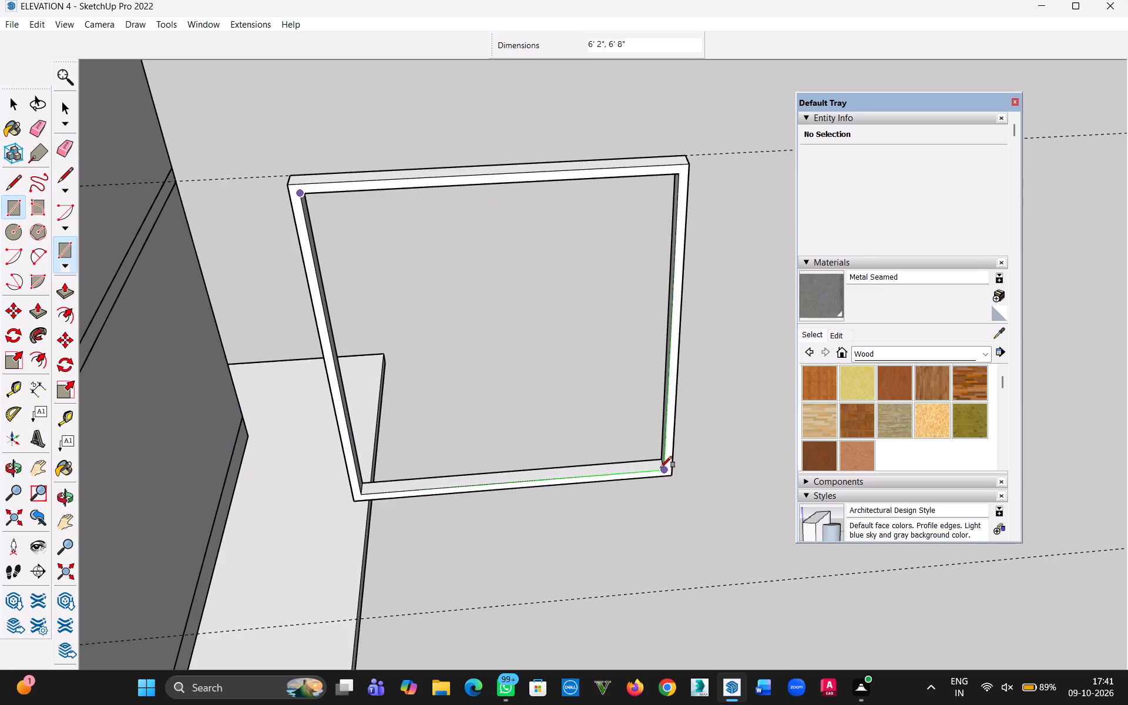
pyautogui.click(660, 468)
pyautogui.click(15, 103)
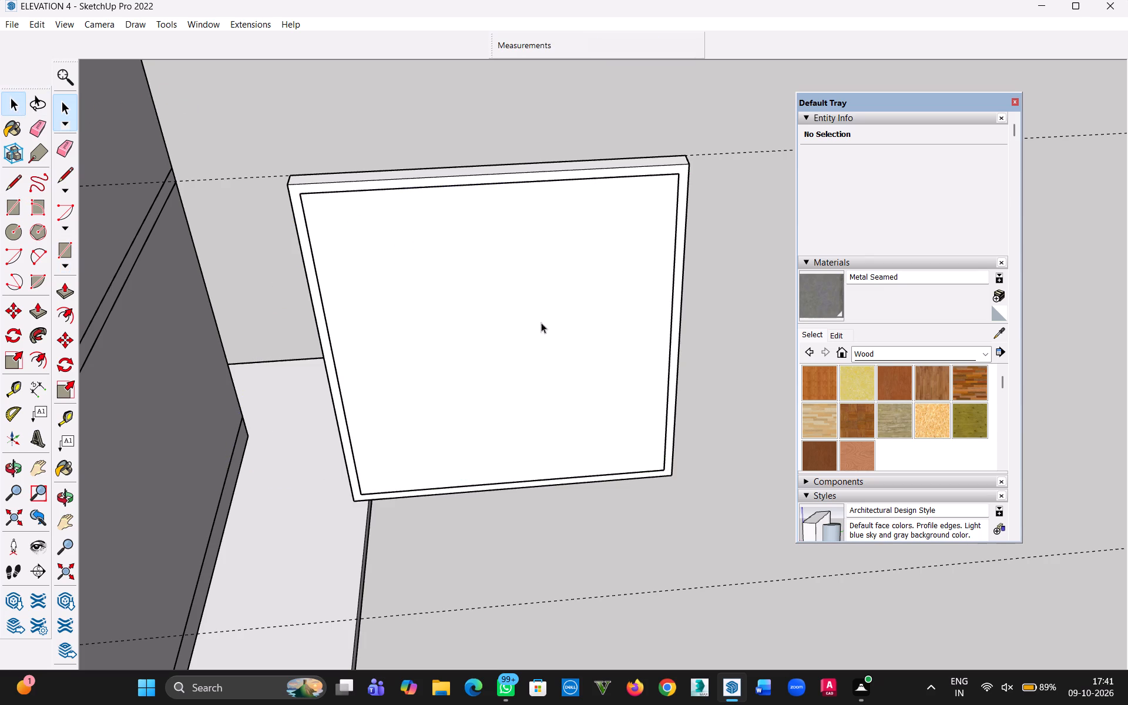
# Copy the inner rectangle's building-side vertical edge 6' 2" across with a /2 array, splitting the face into two equal halves.
pyautogui.click(525, 319)
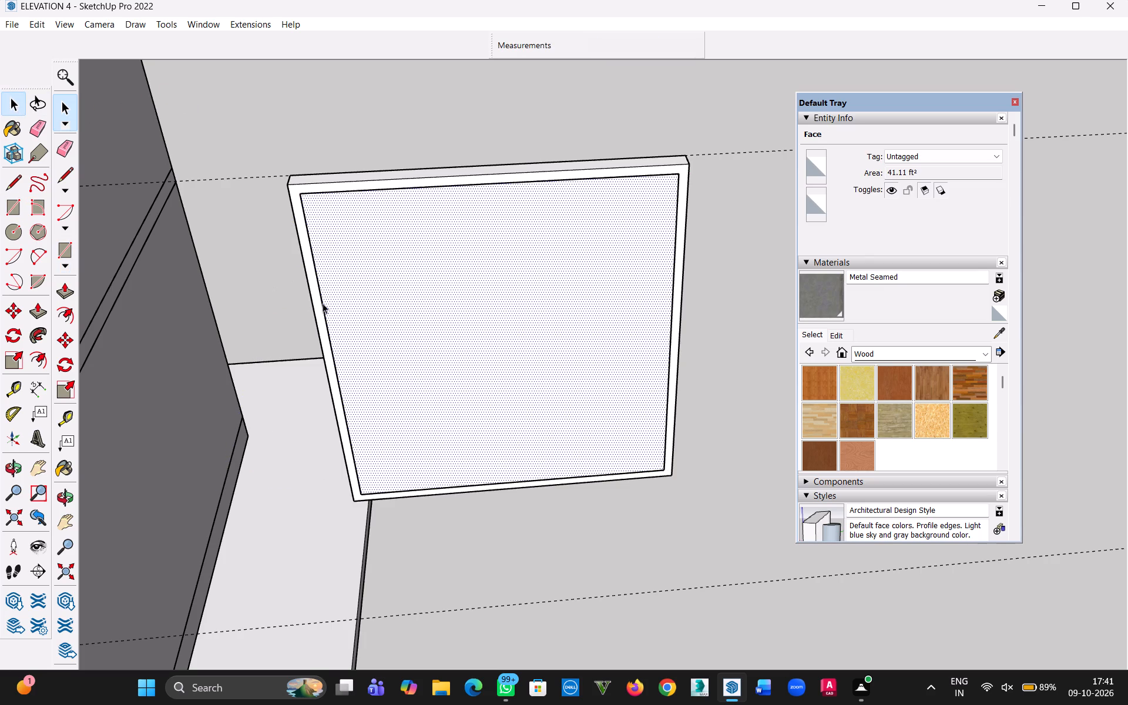
pyautogui.click(321, 304)
pyautogui.press('m')
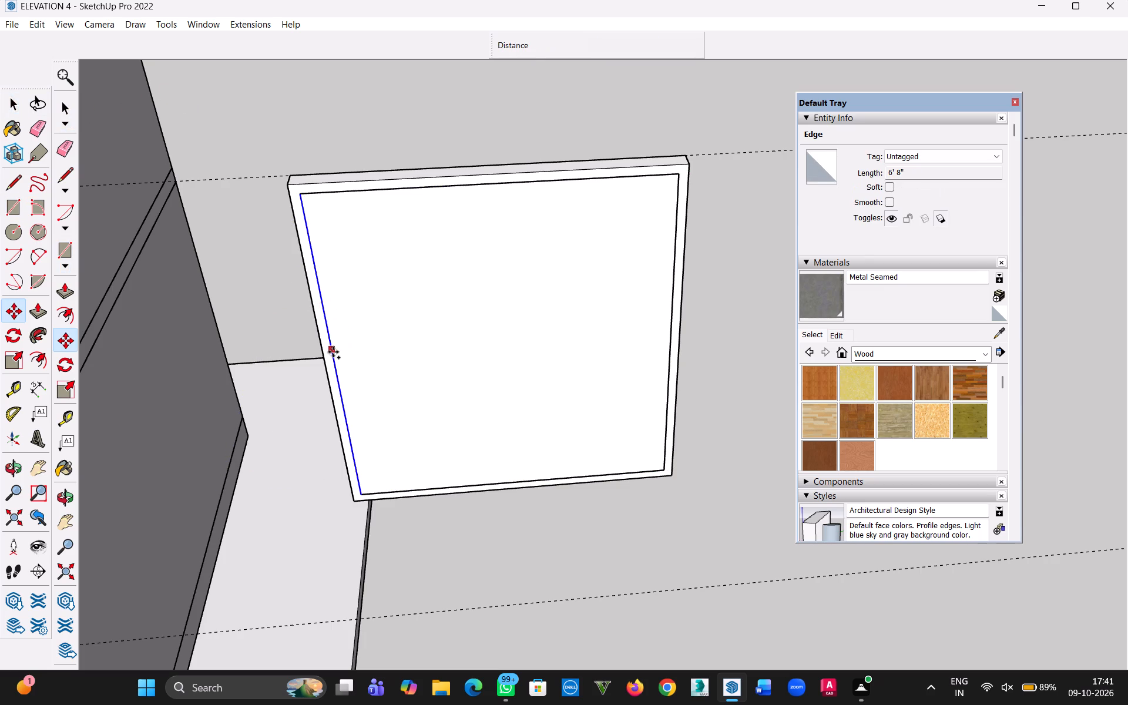
pyautogui.click(334, 355)
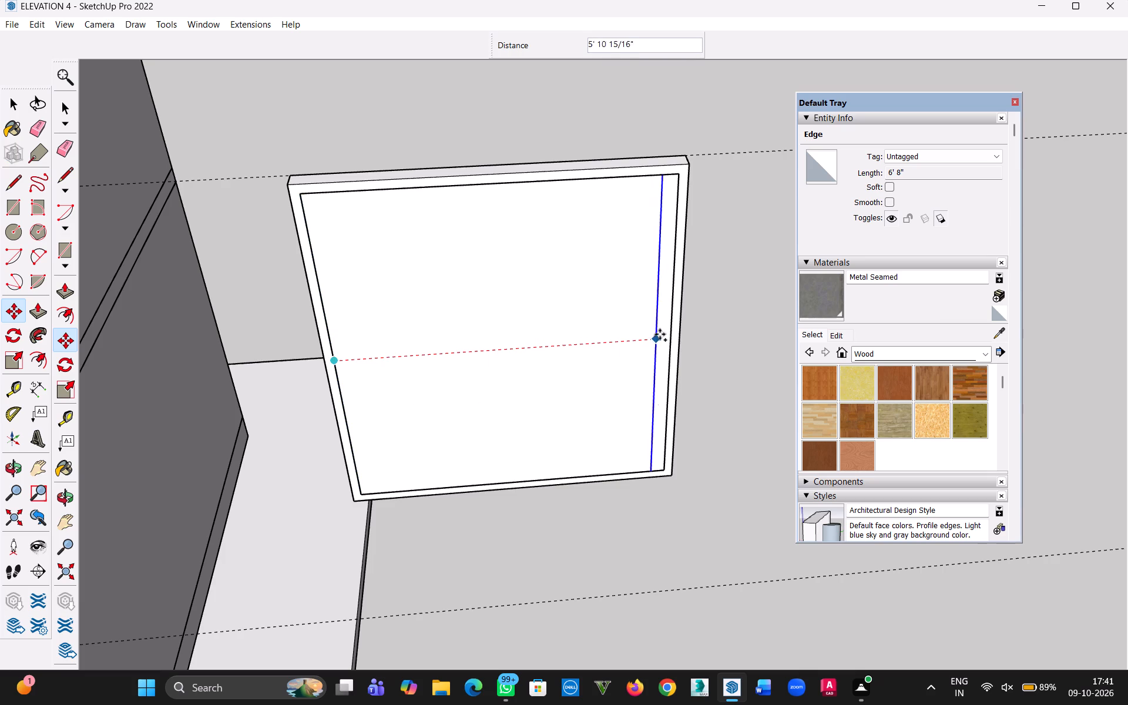
pyautogui.click(669, 332)
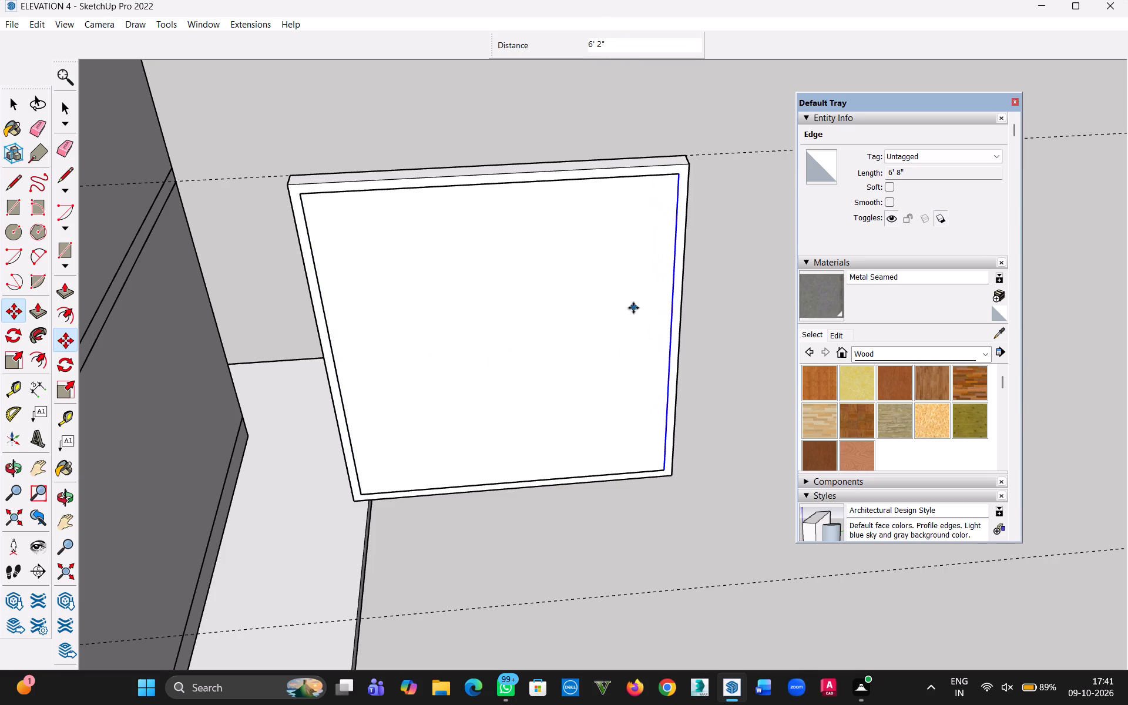
pyautogui.write('/2')
pyautogui.press('Return')
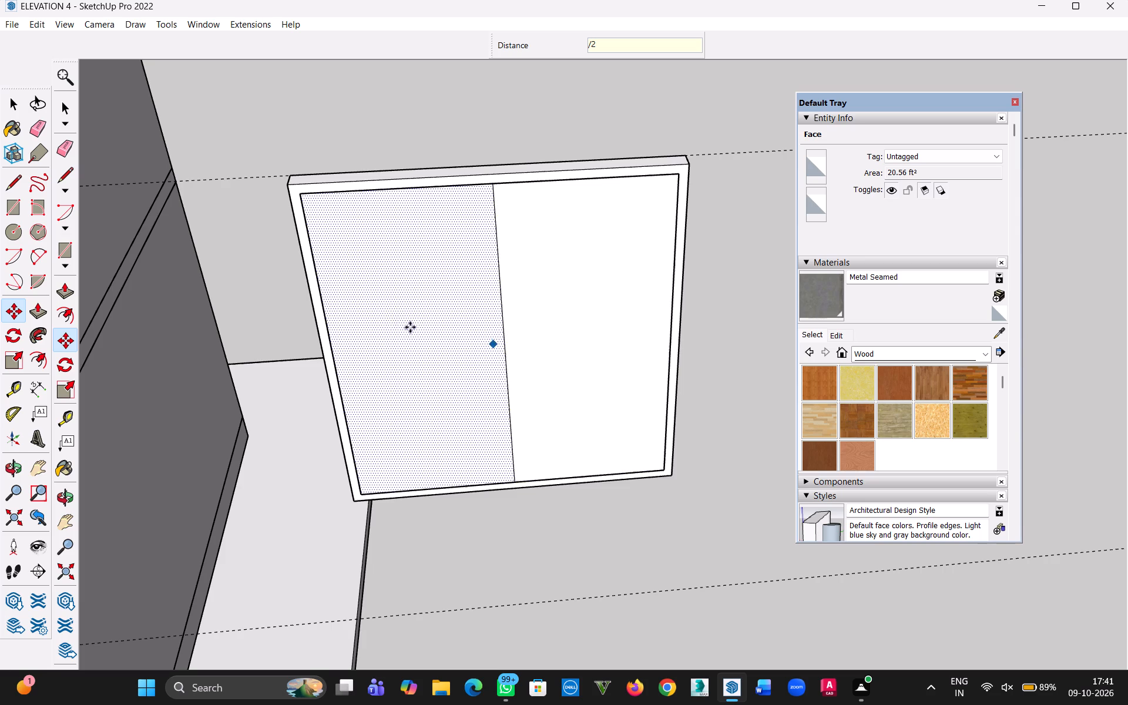
# Delete the half of the divided door face farther from the building, leaving one shutter panel.
pyautogui.click(8, 106)
pyautogui.click(548, 273)
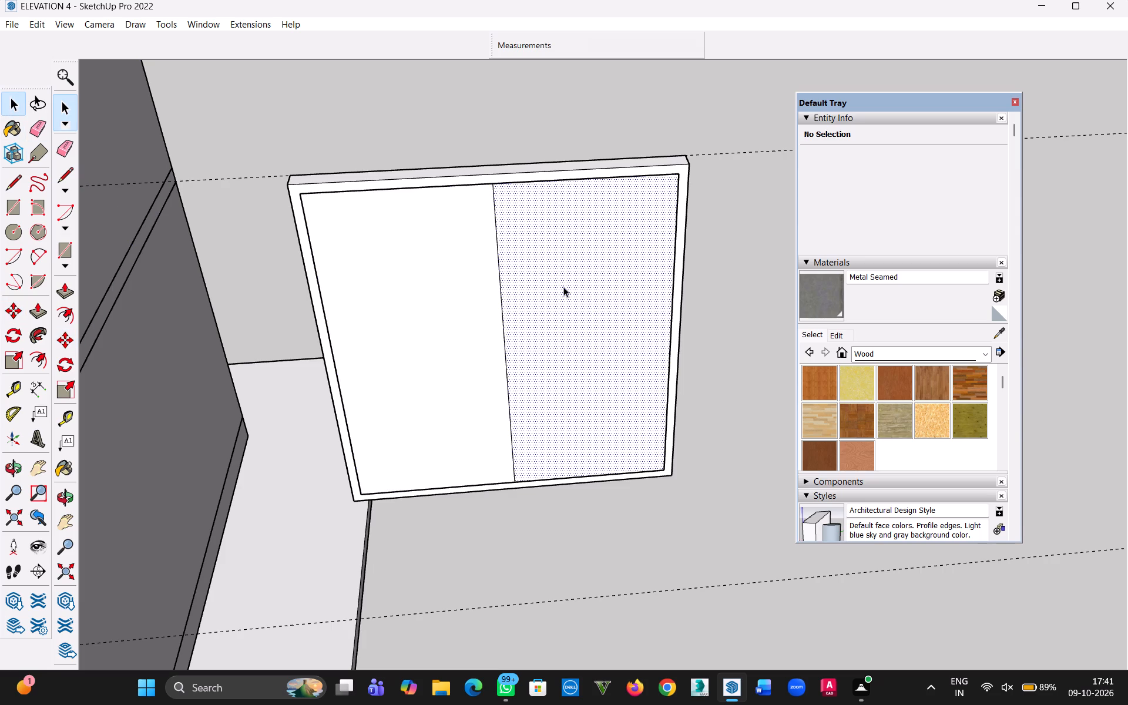
pyautogui.press('Delete')
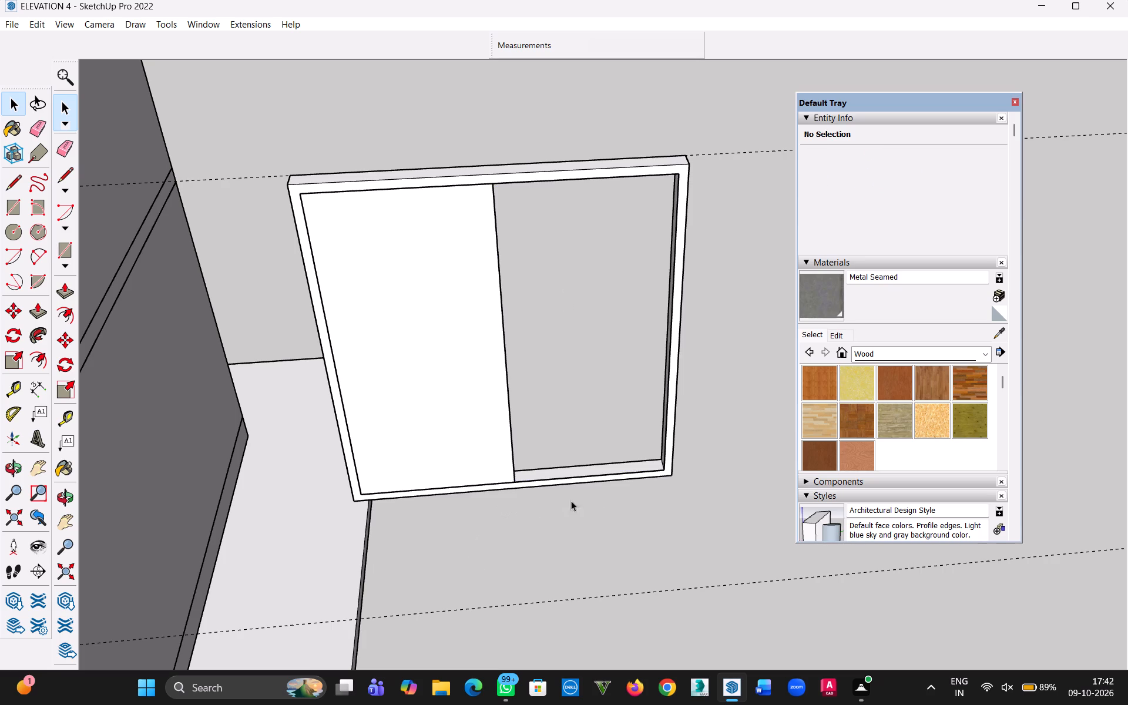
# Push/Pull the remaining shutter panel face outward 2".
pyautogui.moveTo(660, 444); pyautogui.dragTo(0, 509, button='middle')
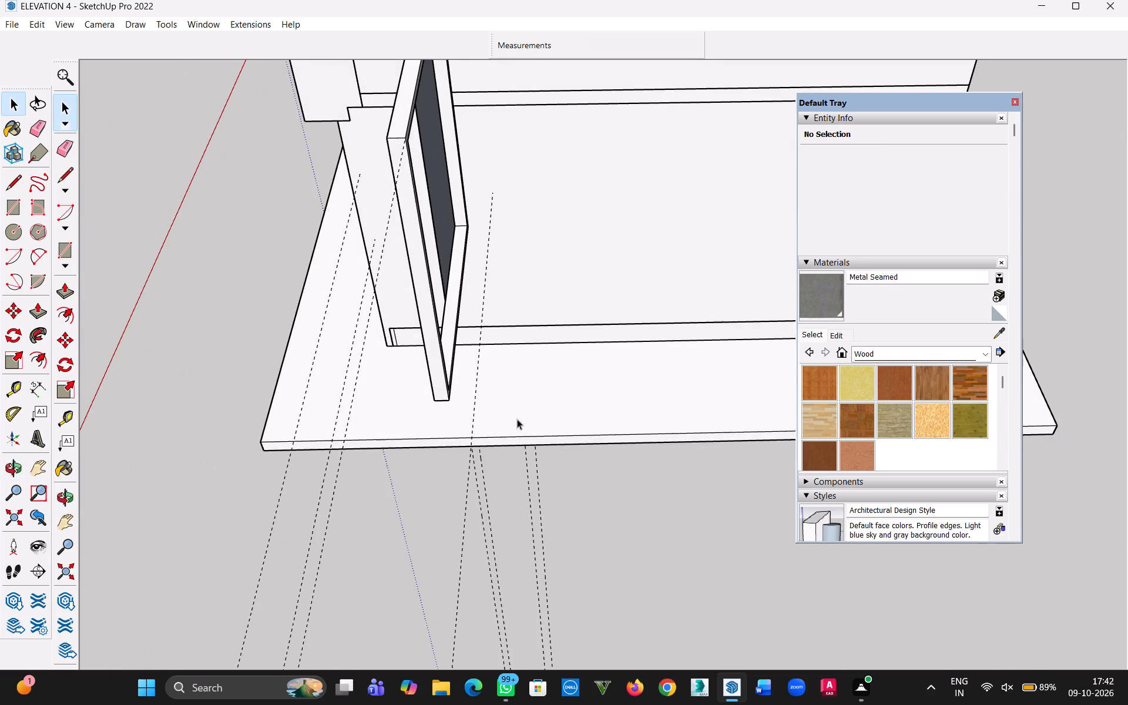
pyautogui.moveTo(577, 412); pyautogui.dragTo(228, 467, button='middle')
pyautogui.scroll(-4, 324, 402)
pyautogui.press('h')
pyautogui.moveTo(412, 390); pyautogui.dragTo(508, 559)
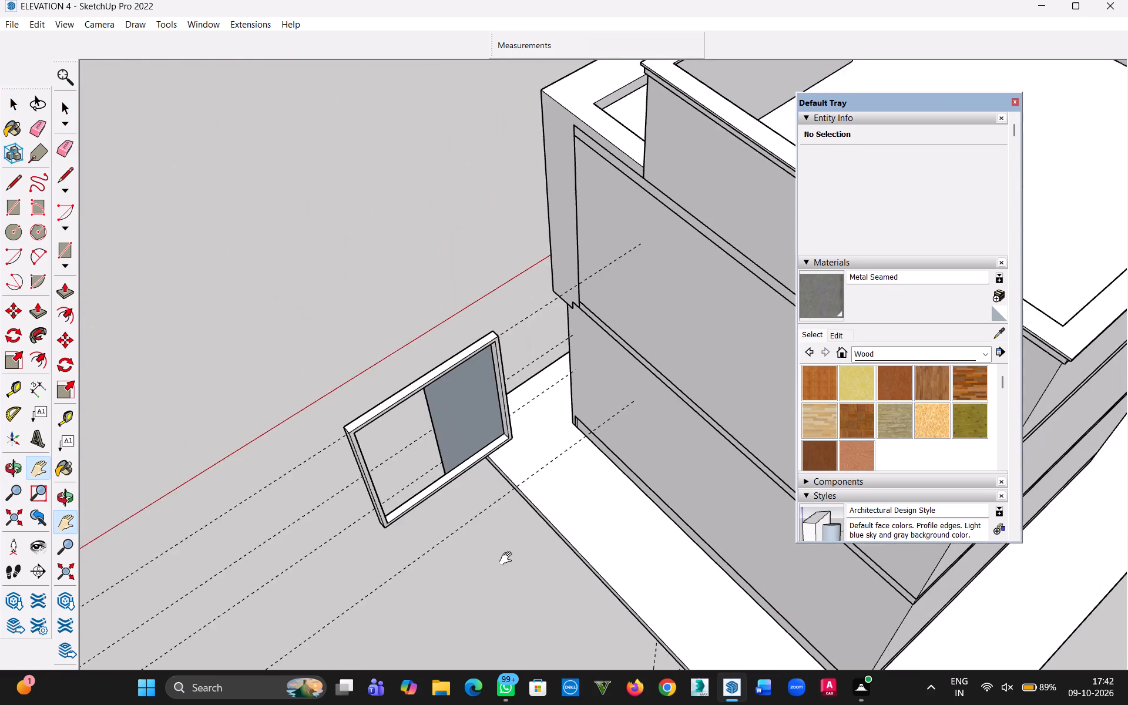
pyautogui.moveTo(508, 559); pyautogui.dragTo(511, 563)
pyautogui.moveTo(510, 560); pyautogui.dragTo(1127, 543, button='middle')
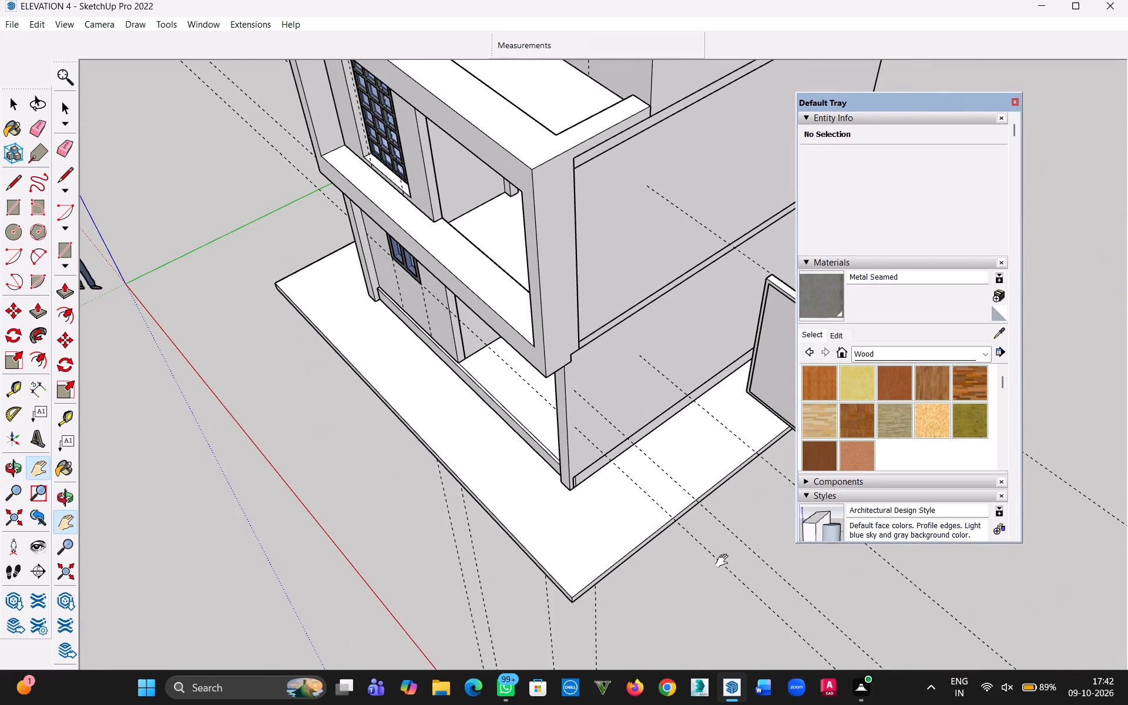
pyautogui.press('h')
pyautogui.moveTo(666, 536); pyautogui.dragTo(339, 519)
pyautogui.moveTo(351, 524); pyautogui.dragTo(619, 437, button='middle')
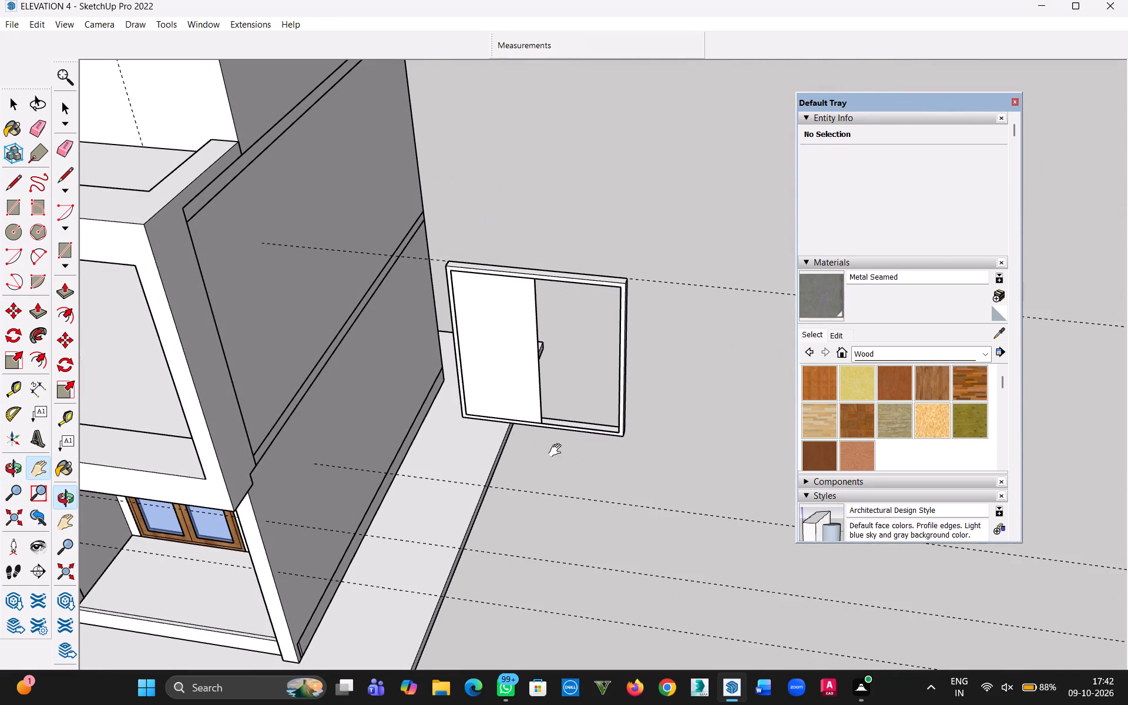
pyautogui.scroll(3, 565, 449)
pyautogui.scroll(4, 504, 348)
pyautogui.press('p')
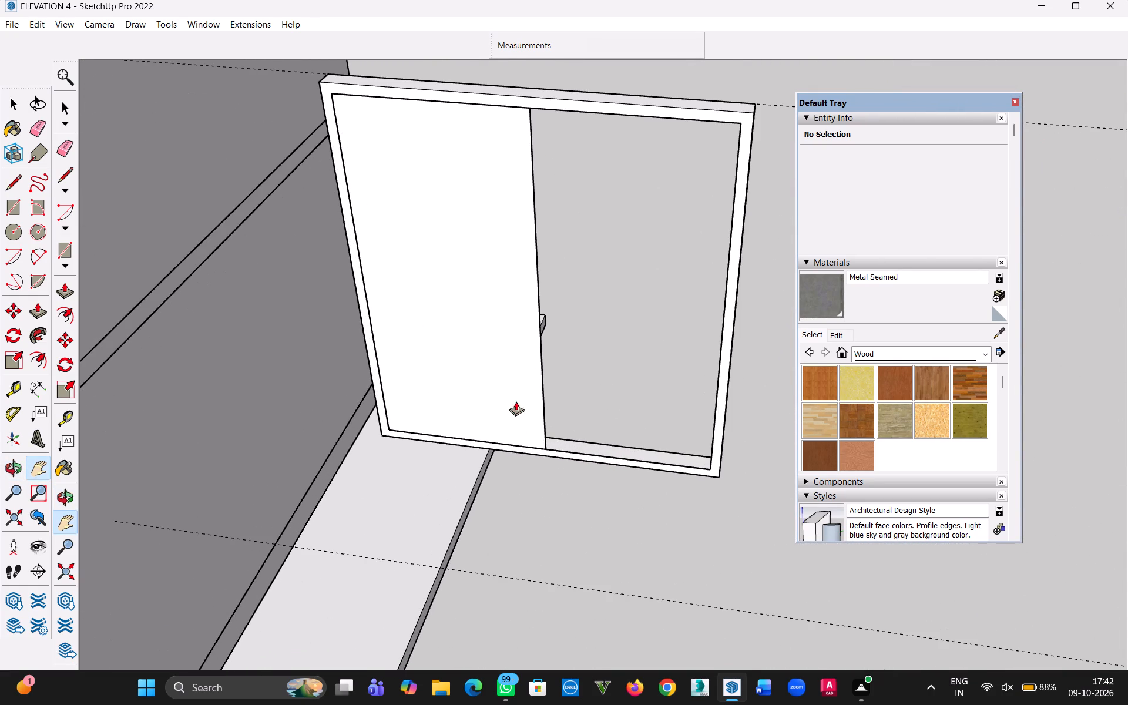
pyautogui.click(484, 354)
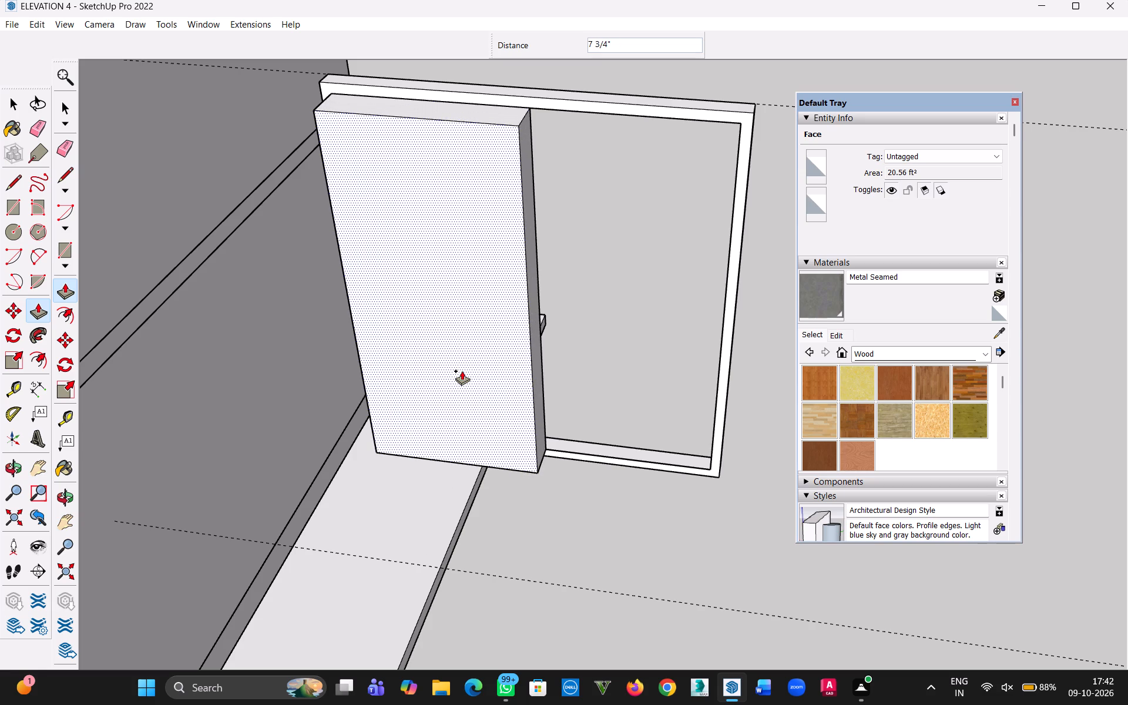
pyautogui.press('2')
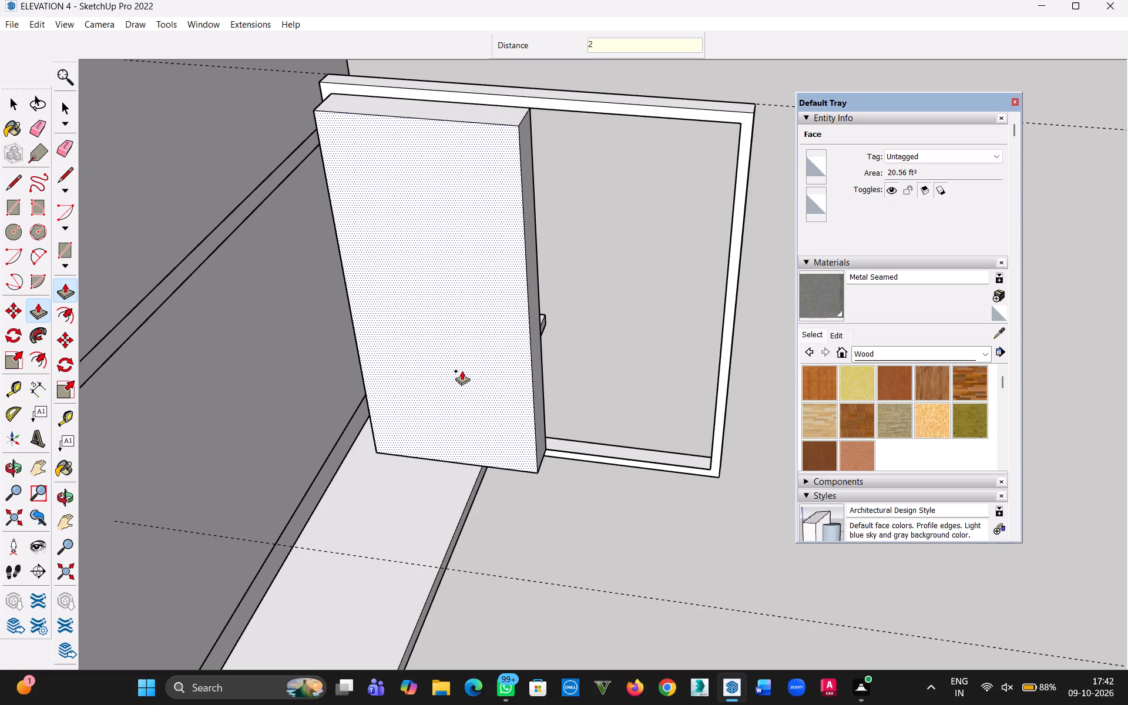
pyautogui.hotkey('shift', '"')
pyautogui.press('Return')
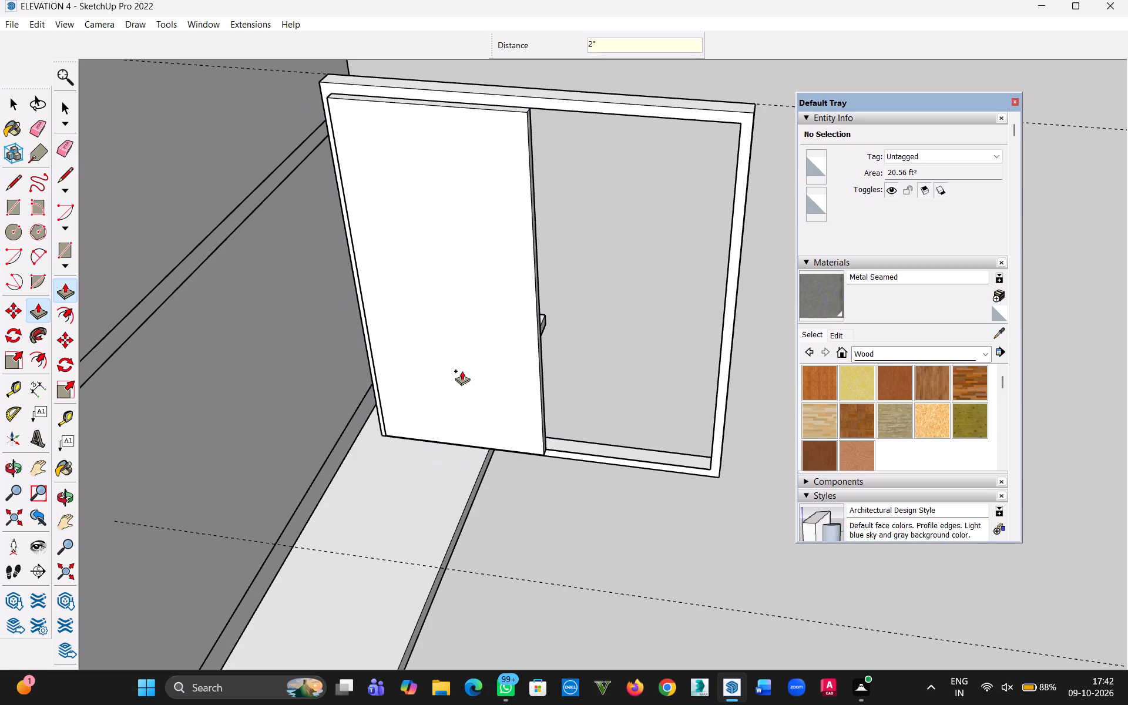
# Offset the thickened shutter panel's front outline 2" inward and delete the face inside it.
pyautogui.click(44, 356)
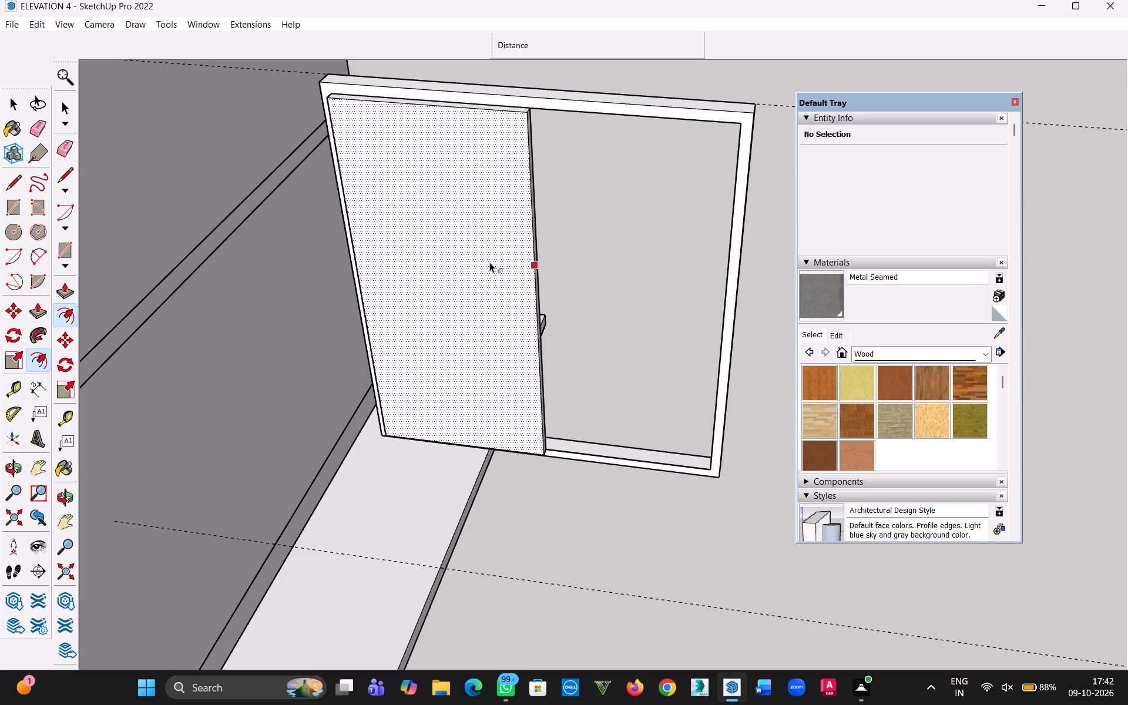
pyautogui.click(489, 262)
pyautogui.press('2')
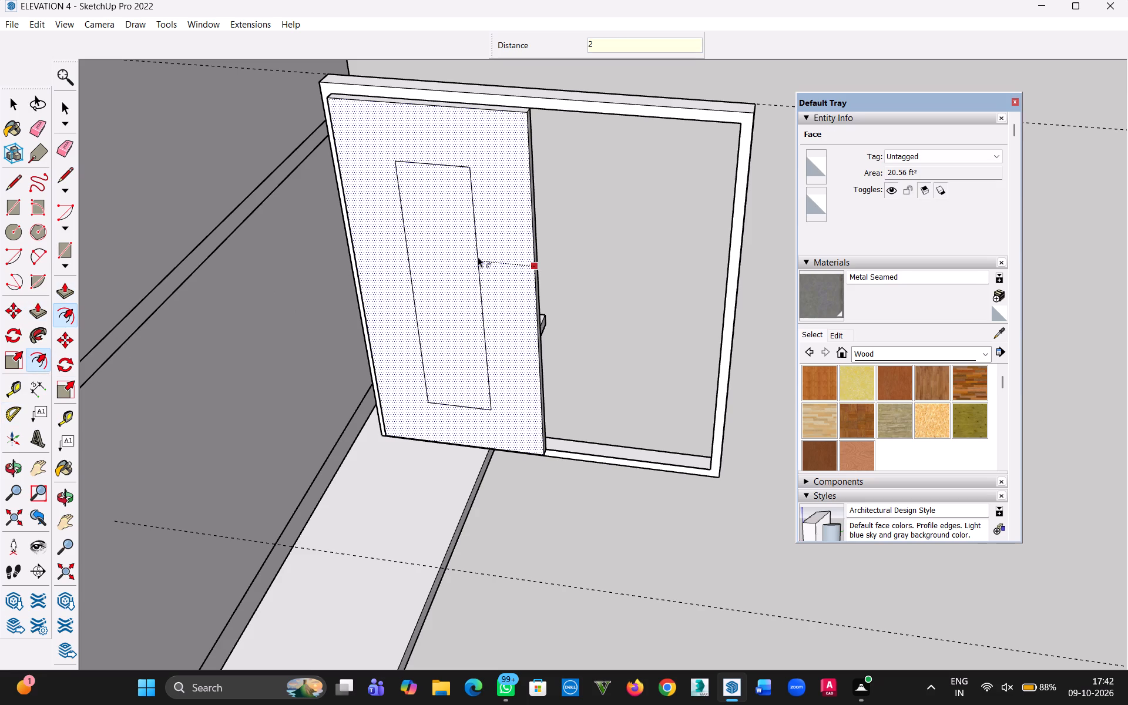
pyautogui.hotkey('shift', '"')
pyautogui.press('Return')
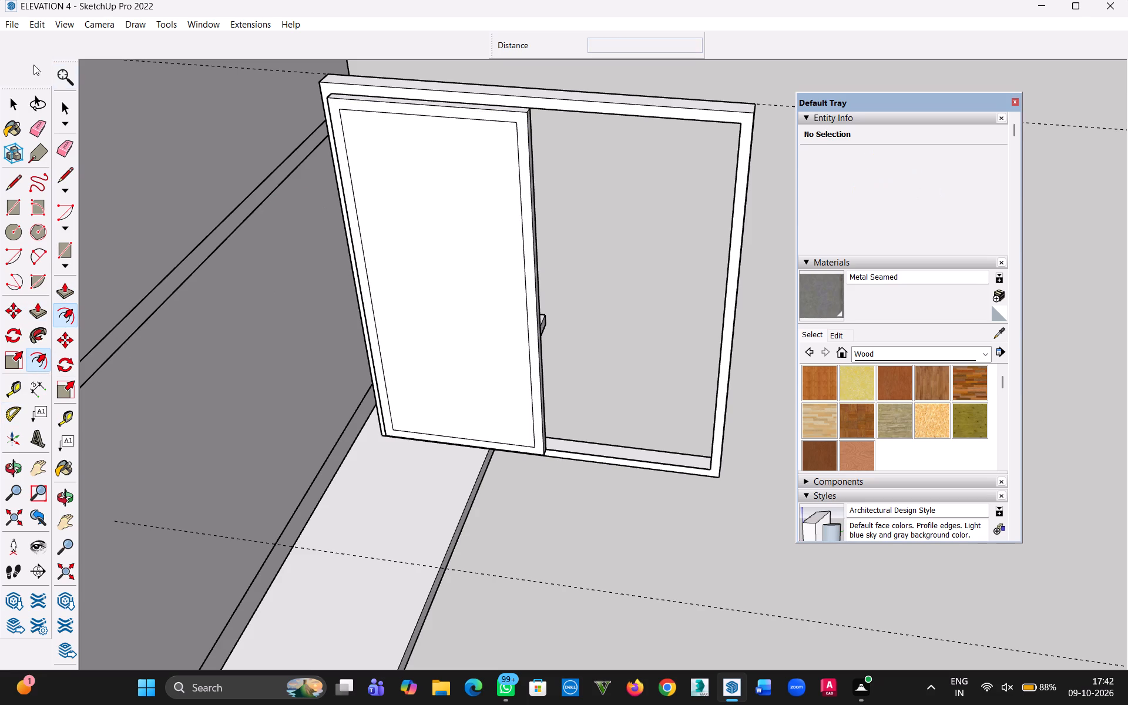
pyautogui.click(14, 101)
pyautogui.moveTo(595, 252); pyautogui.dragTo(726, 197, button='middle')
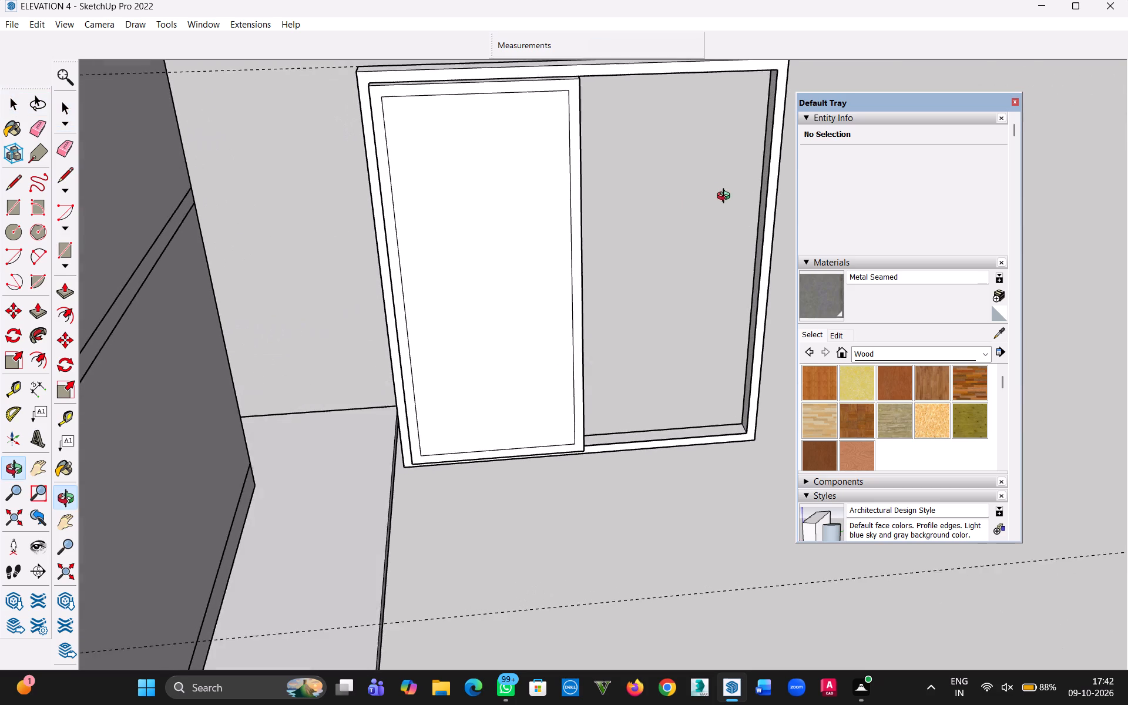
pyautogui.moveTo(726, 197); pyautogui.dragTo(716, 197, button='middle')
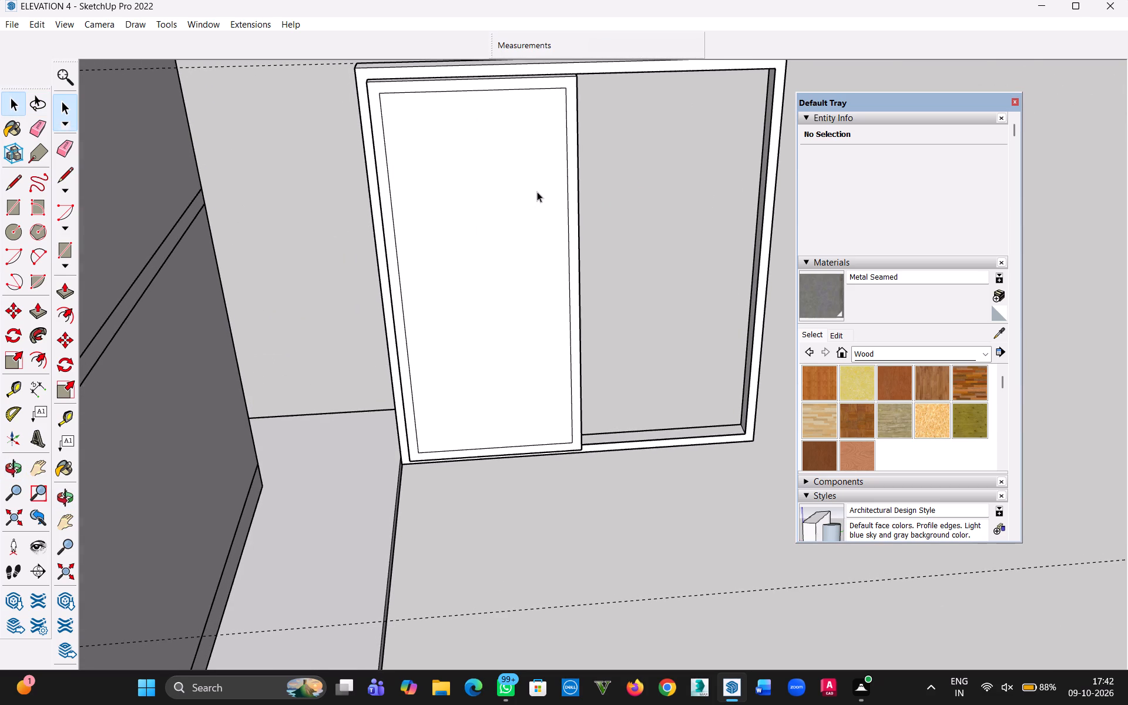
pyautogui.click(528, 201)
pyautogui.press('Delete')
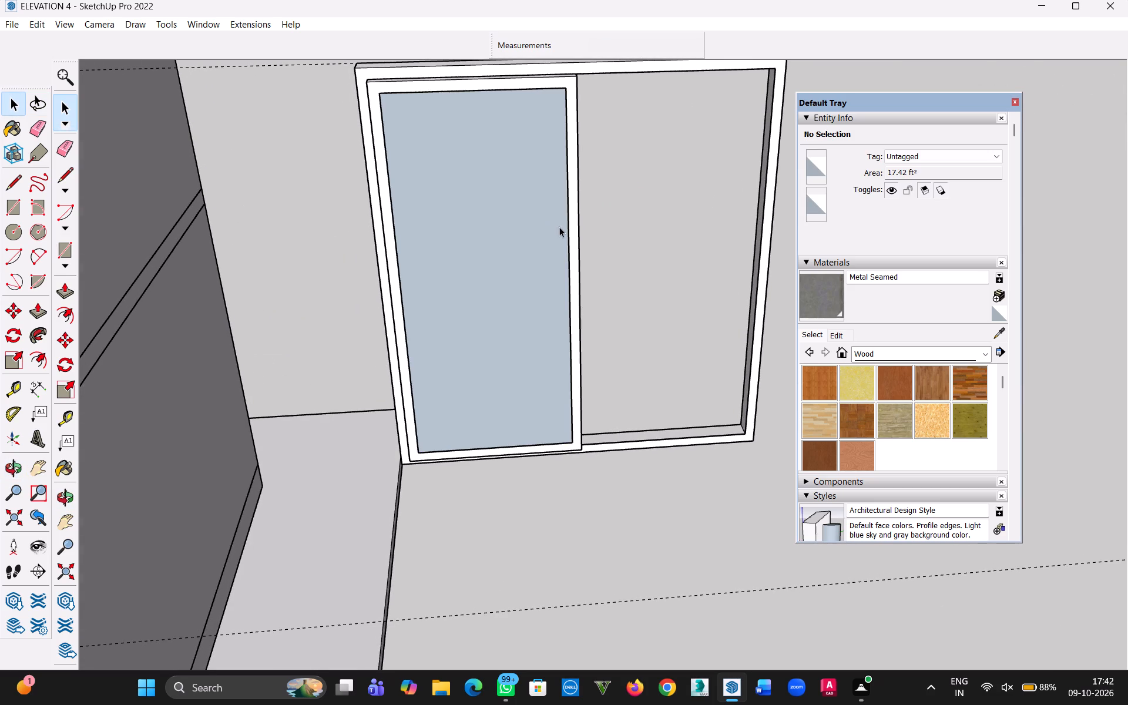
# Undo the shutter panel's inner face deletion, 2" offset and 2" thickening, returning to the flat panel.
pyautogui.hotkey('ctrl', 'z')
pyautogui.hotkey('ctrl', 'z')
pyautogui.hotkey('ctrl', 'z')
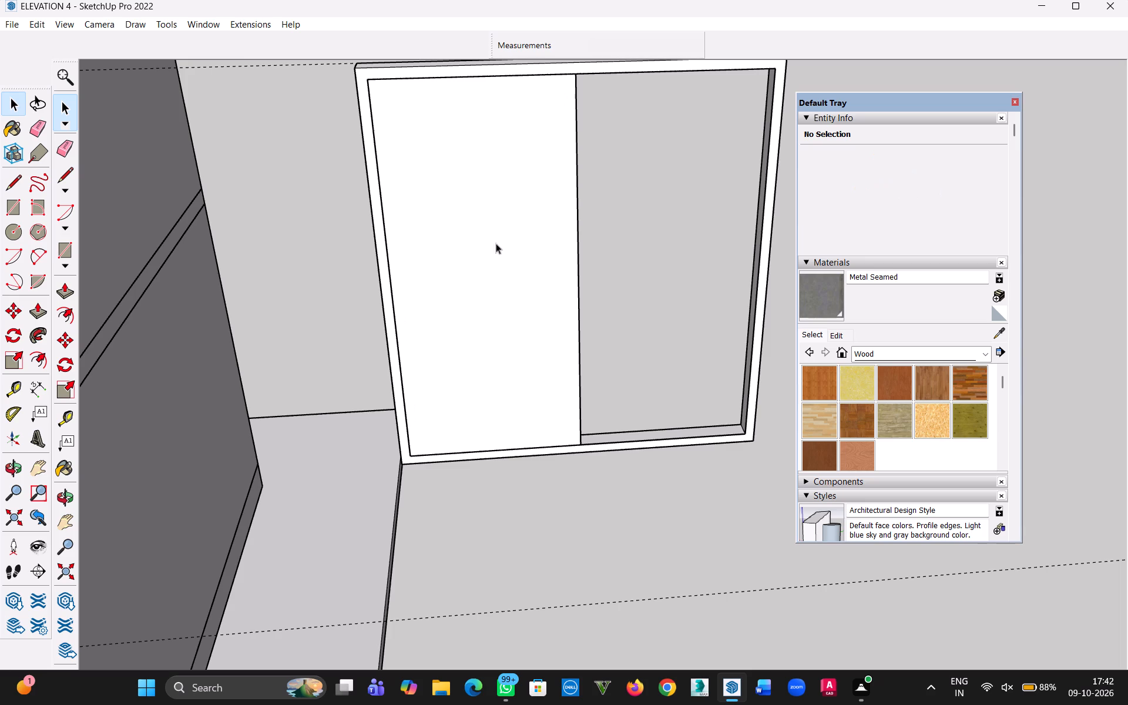
# Offset the flat shutter panel's outline 2" inward and delete the inner face, leaving only a border face.
pyautogui.click(73, 308)
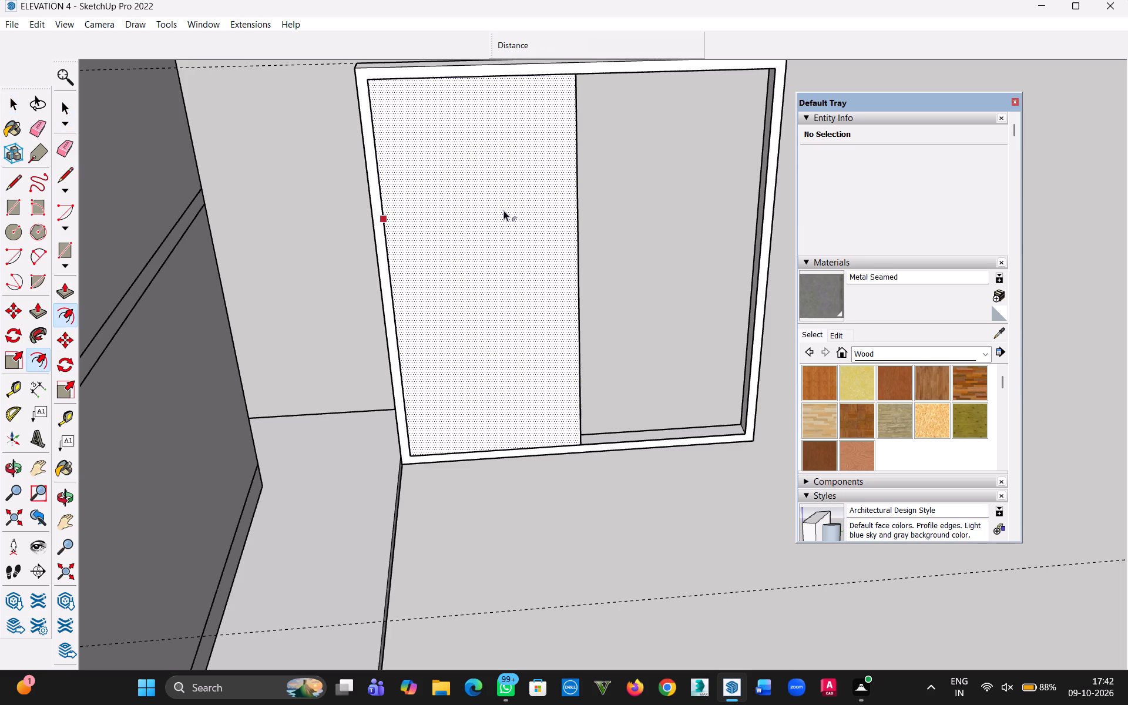
pyautogui.click(516, 206)
pyautogui.press('2')
pyautogui.hotkey('shift', '"')
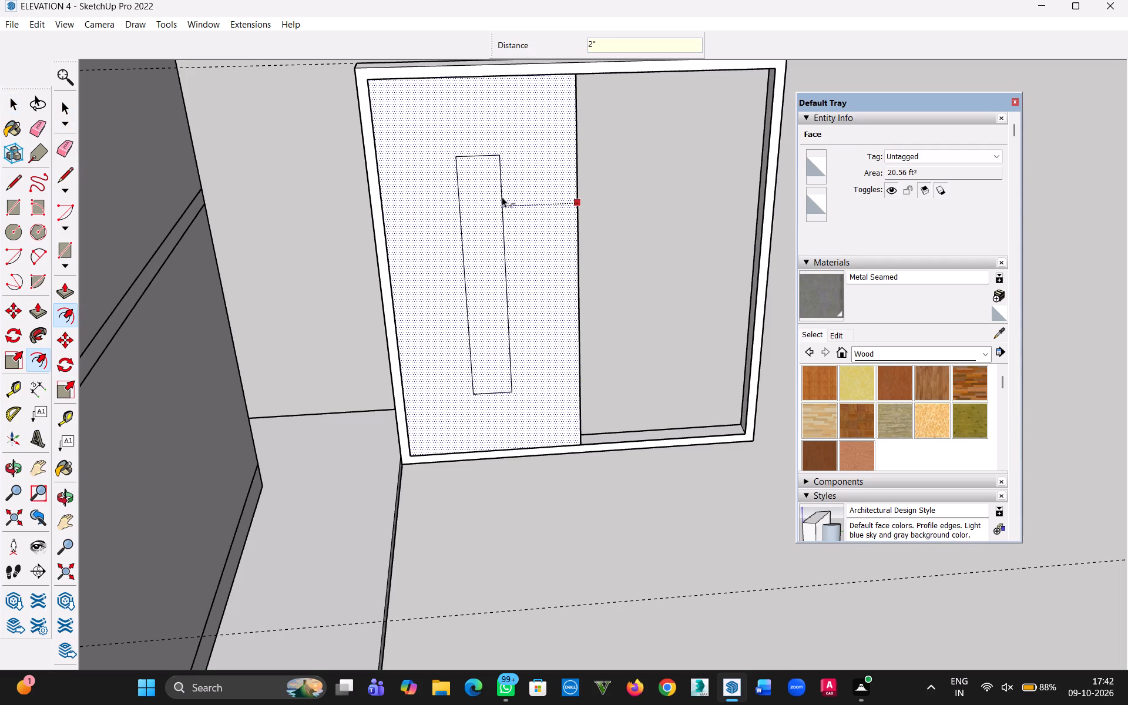
pyautogui.press('Return')
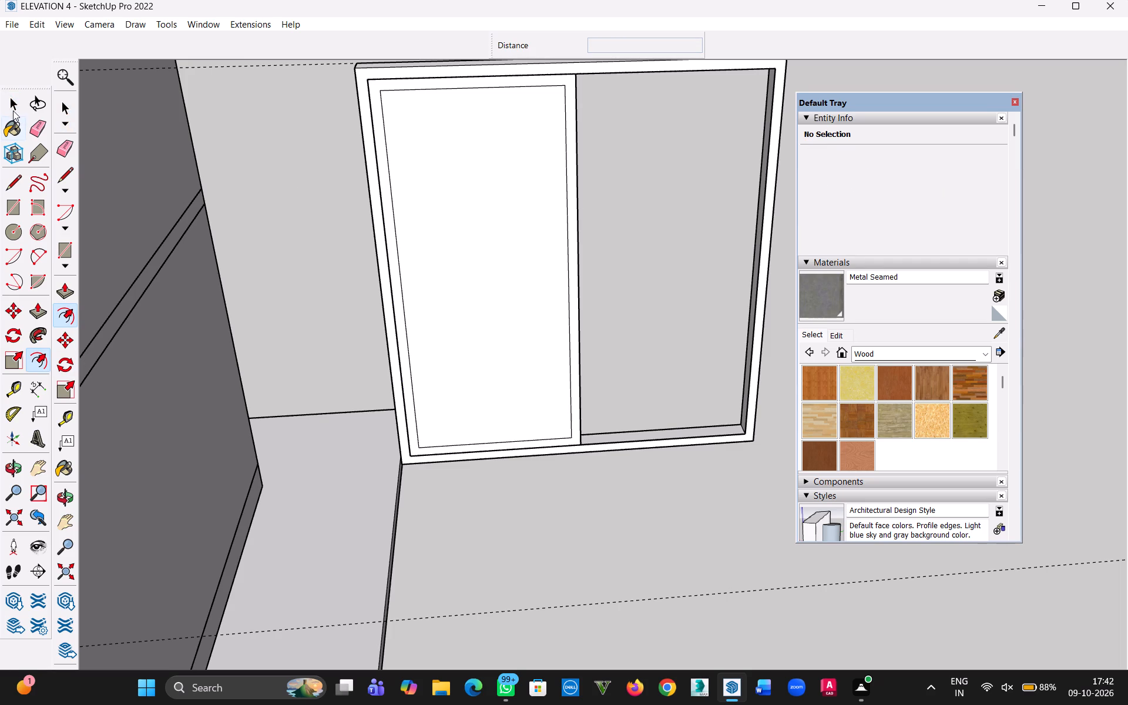
pyautogui.click(13, 110)
pyautogui.click(435, 222)
pyautogui.press('Delete')
# Make the shutter's border face and its edges into a separate group.
pyautogui.moveTo(588, 310); pyautogui.dragTo(568, 337, button='middle')
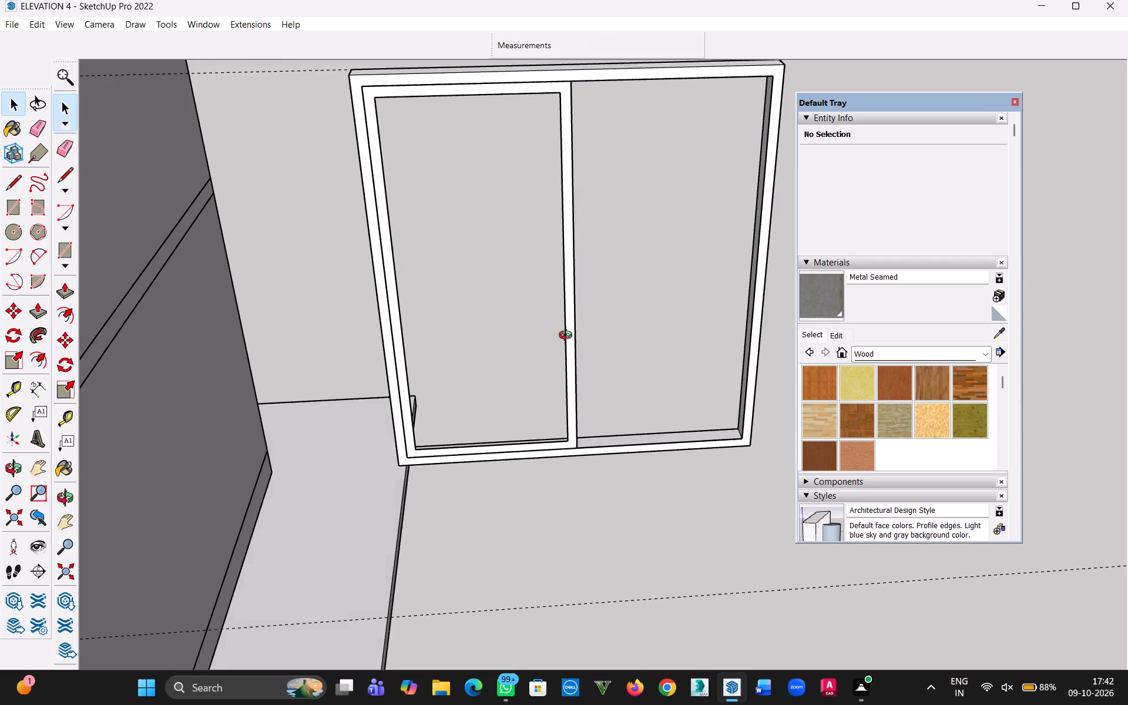
pyautogui.moveTo(568, 337); pyautogui.dragTo(569, 411, button='middle')
pyautogui.click(560, 384)
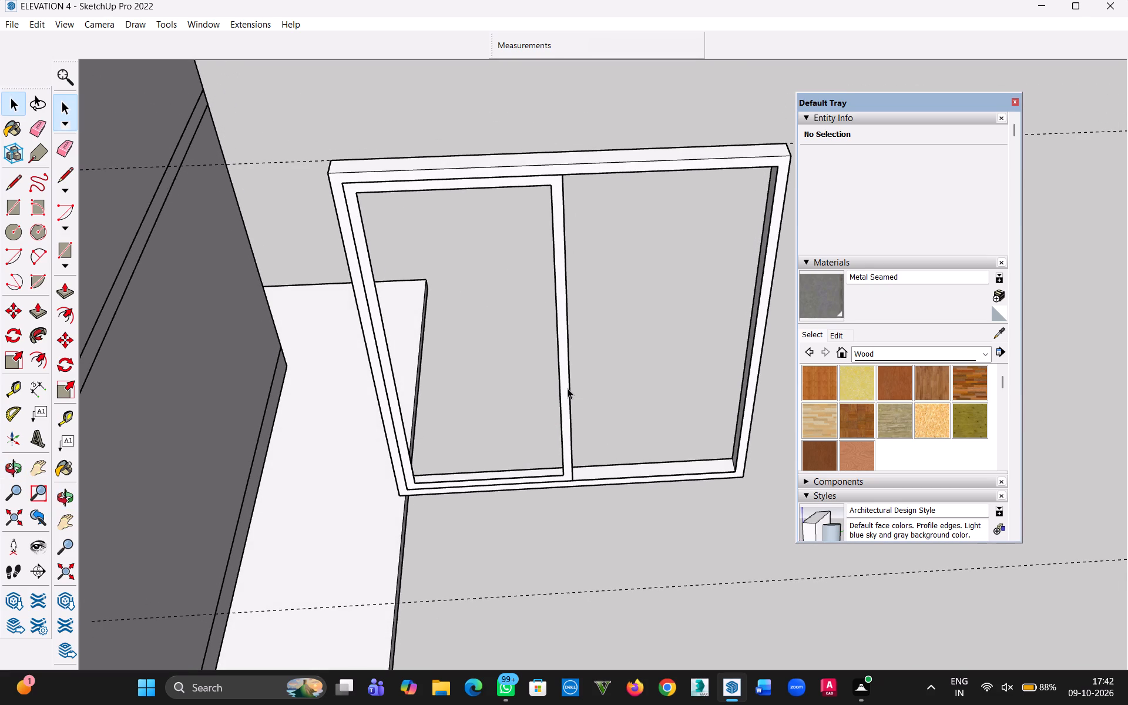
pyautogui.doubleClick(566, 388)
pyautogui.rightClick(566, 388)
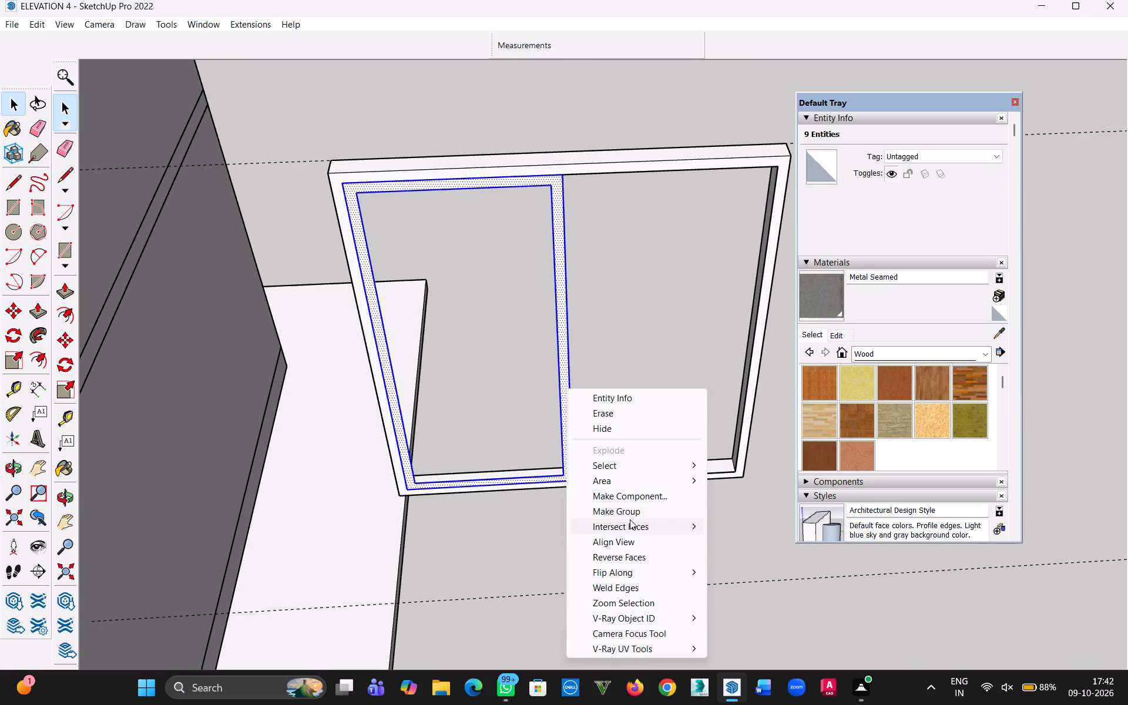
pyautogui.click(631, 512)
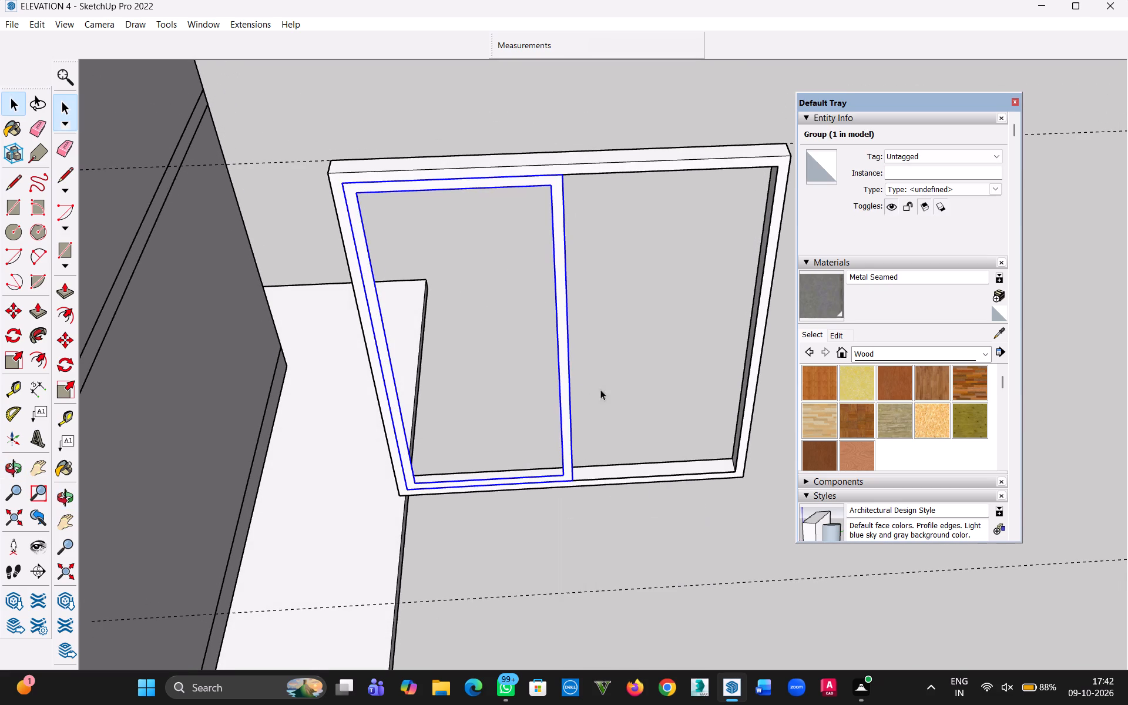
# Open the shutter group from the rear side and Push/Pull its border face 2" to form a solid shutter frame.
pyautogui.moveTo(600, 390); pyautogui.dragTo(0, 348, button='middle')
pyautogui.moveTo(538, 340); pyautogui.dragTo(345, 405, button='middle')
pyautogui.click(146, 270)
pyautogui.doubleClick(189, 273)
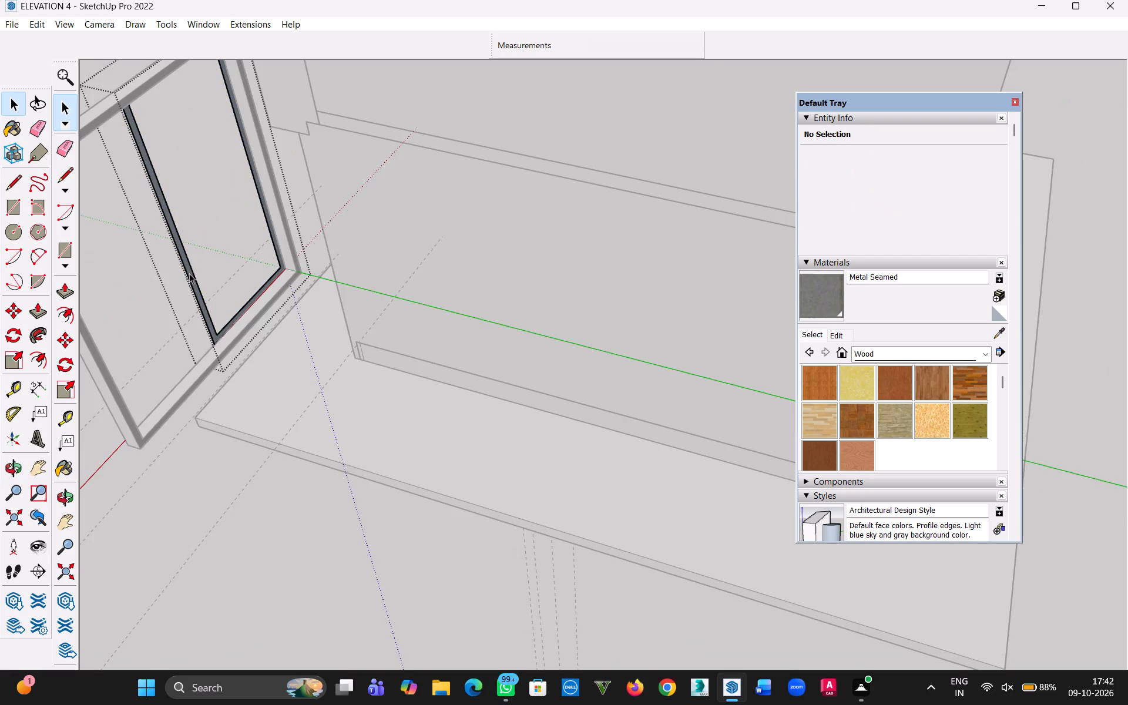
pyautogui.scroll(8, 220, 288)
pyautogui.press('p')
pyautogui.scroll(2, 200, 301)
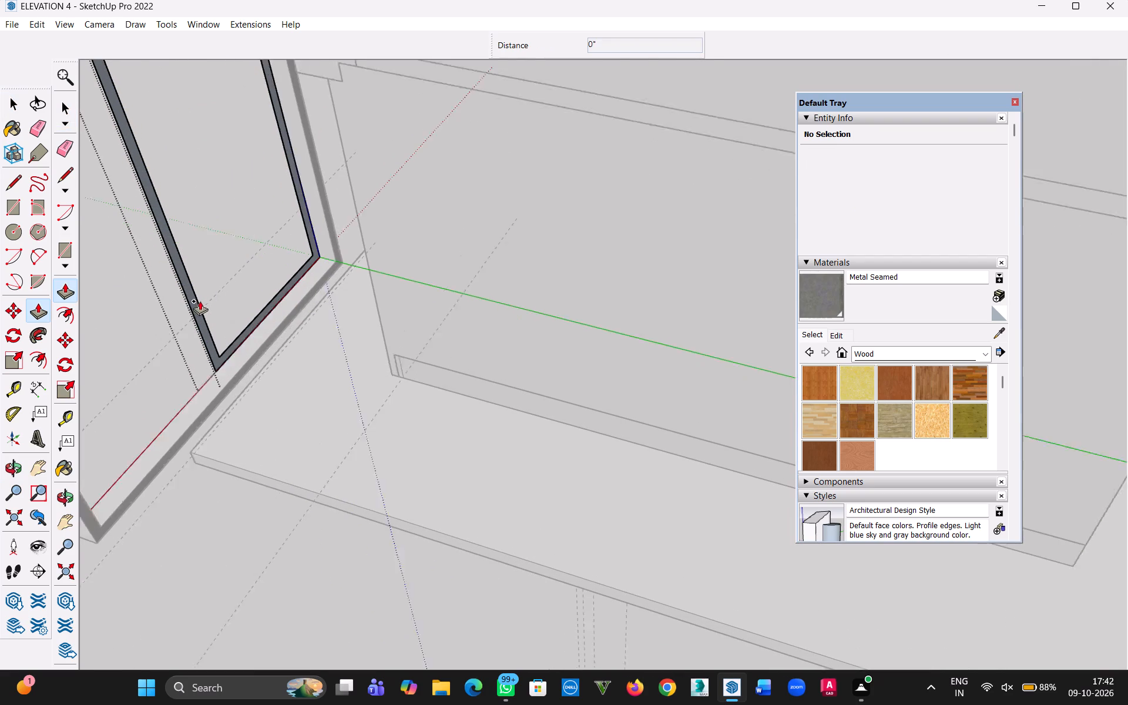
pyautogui.scroll(7, 200, 301)
pyautogui.click(195, 307)
pyautogui.write('2"')
pyautogui.press('Return')
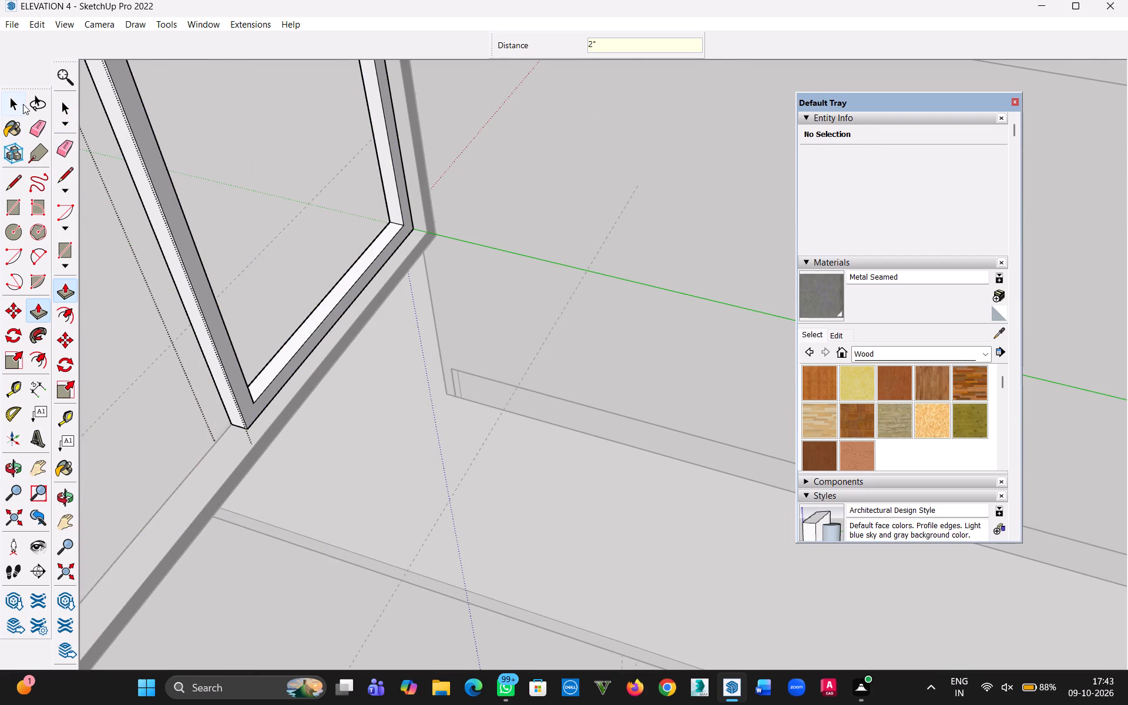
pyautogui.click(23, 104)
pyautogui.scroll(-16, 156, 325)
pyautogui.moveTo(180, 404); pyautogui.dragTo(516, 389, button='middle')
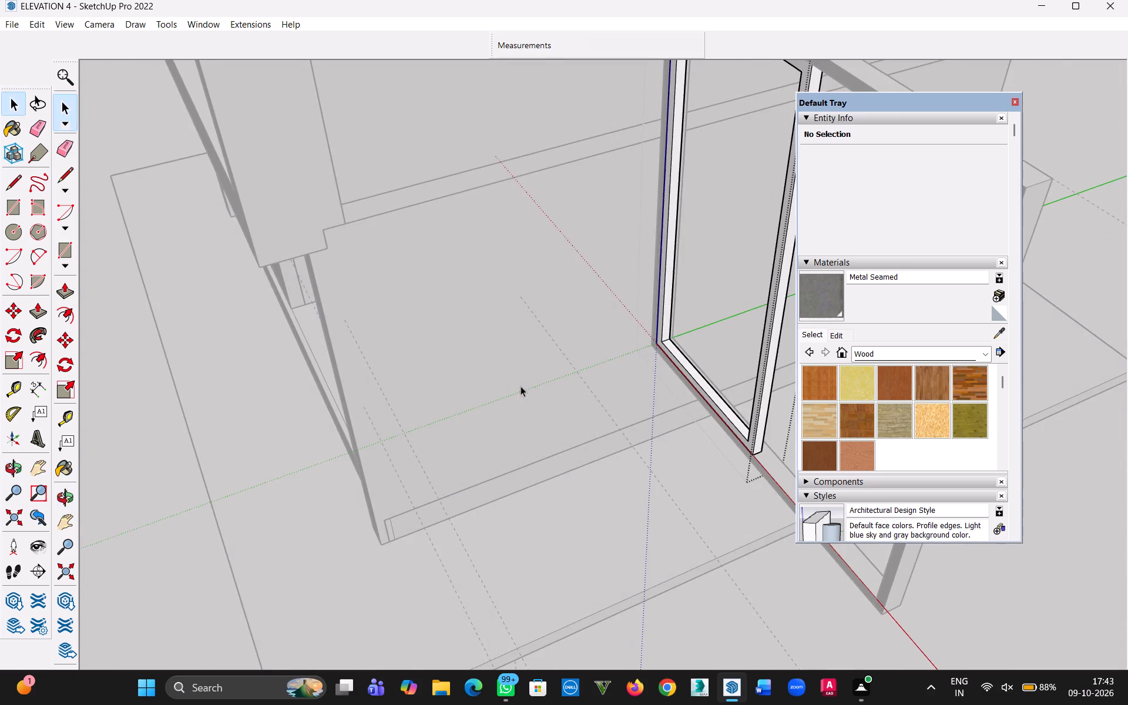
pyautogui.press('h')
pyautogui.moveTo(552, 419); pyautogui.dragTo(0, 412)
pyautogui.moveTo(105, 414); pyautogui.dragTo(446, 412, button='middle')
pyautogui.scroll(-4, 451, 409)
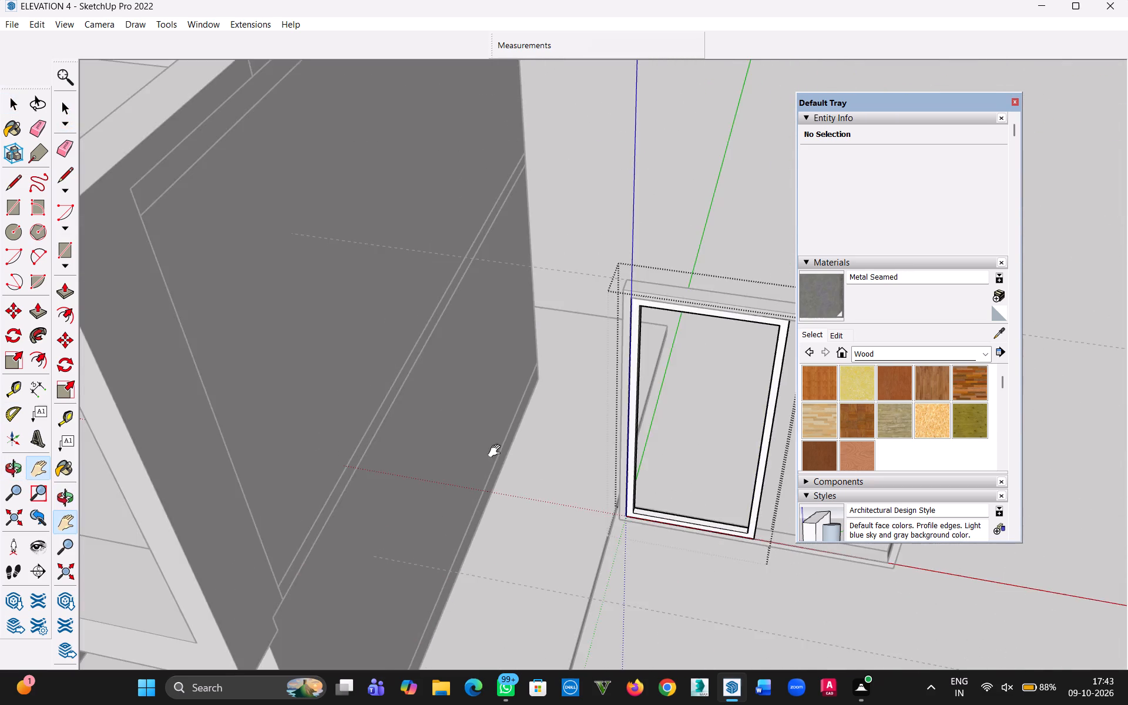
# Finish editing the shutter frame group and return to the whole model.
pyautogui.moveTo(554, 461); pyautogui.dragTo(360, 447)
pyautogui.moveTo(365, 447); pyautogui.dragTo(482, 319, button='middle')
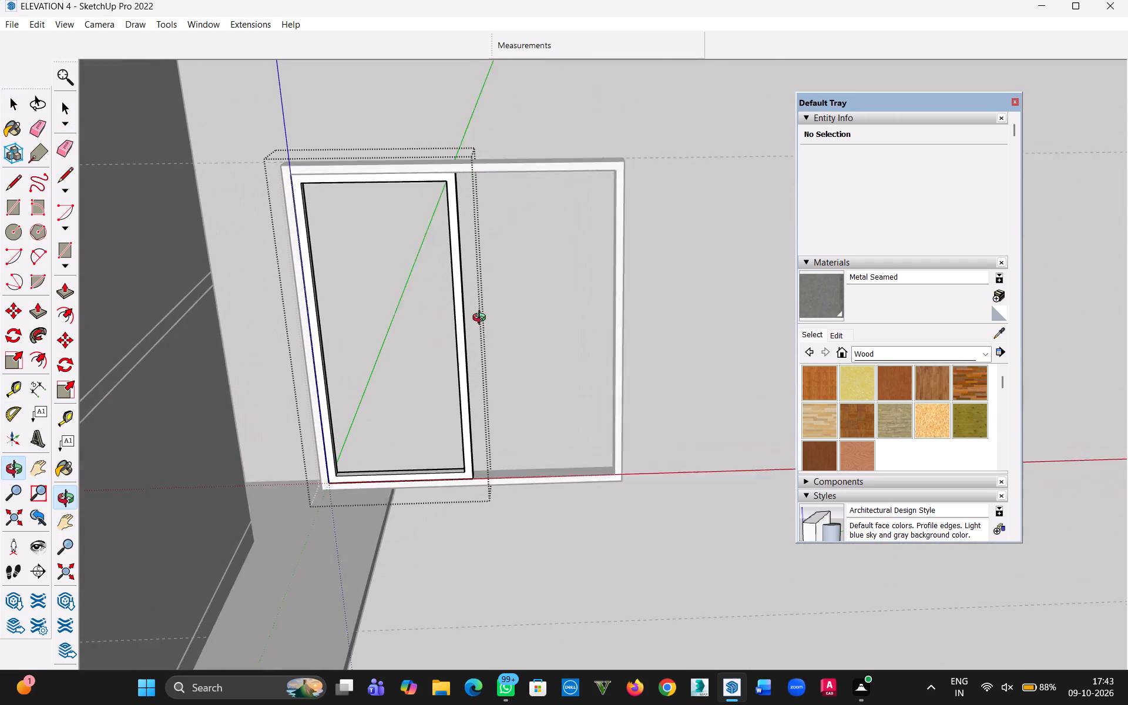
pyautogui.moveTo(482, 319); pyautogui.dragTo(488, 331, button='middle')
pyautogui.press('Escape')
pyautogui.click(527, 381)
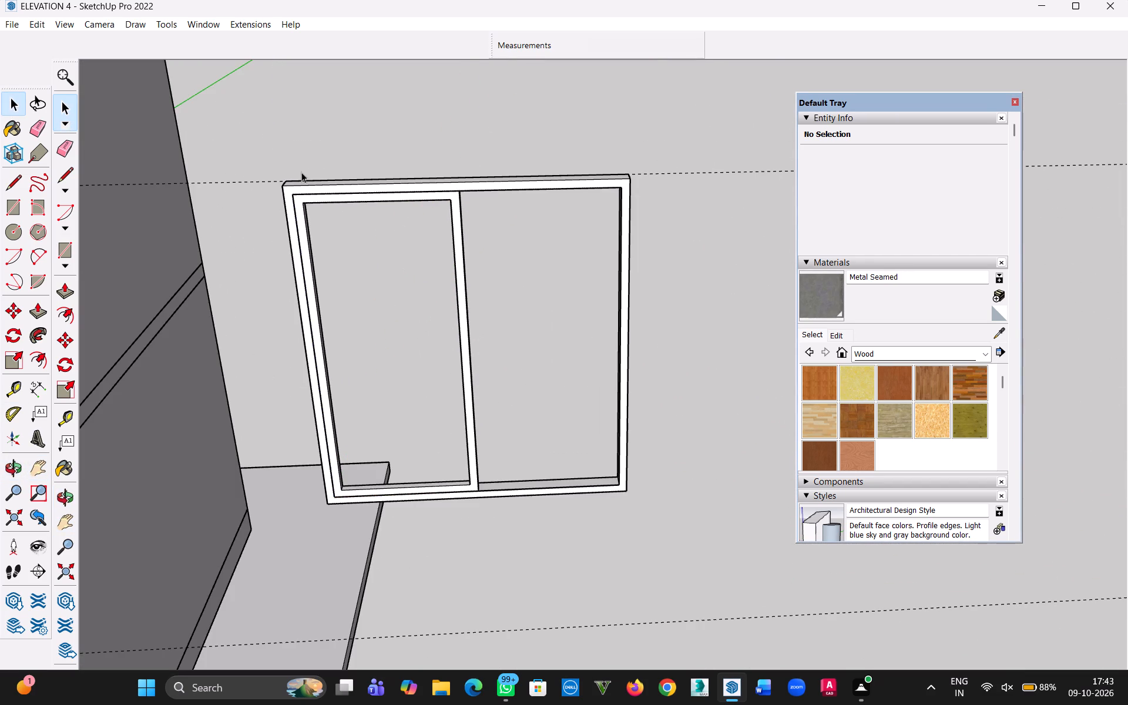
# Draw a rectangular pane filling the shutter frame's opening at mid-depth, between the midpoints of diagonally opposite inner corner edges.
pyautogui.click(450, 220)
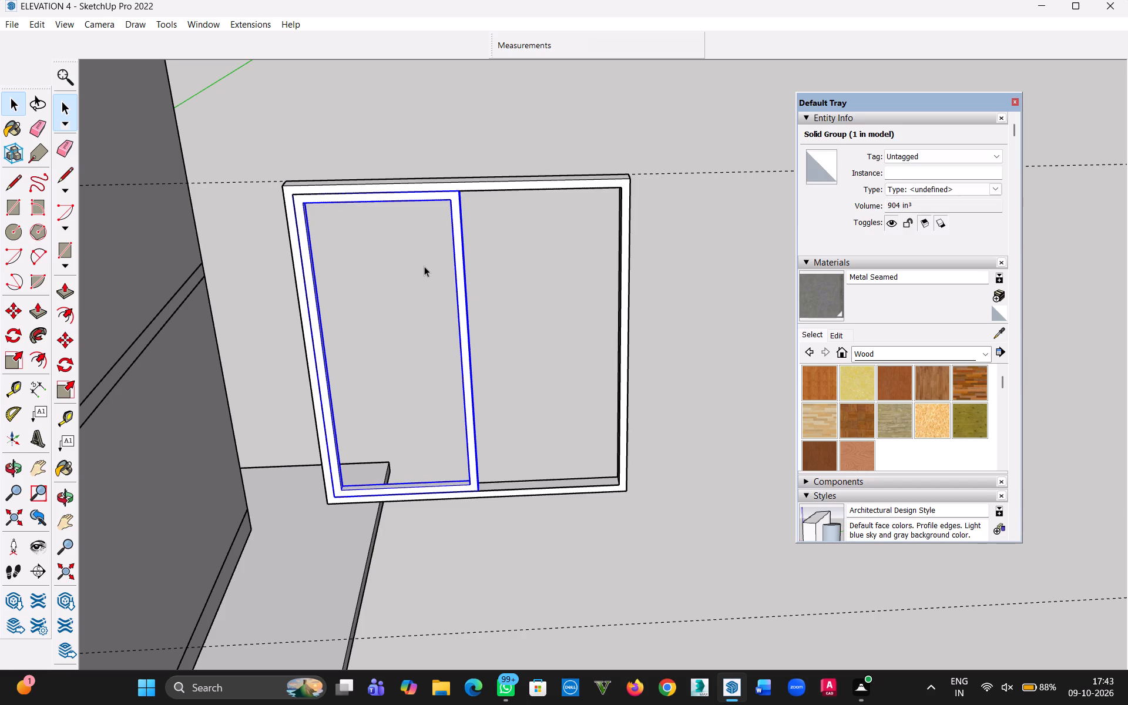
pyautogui.scroll(2, 395, 281)
pyautogui.moveTo(365, 265); pyautogui.dragTo(301, 200, button='middle')
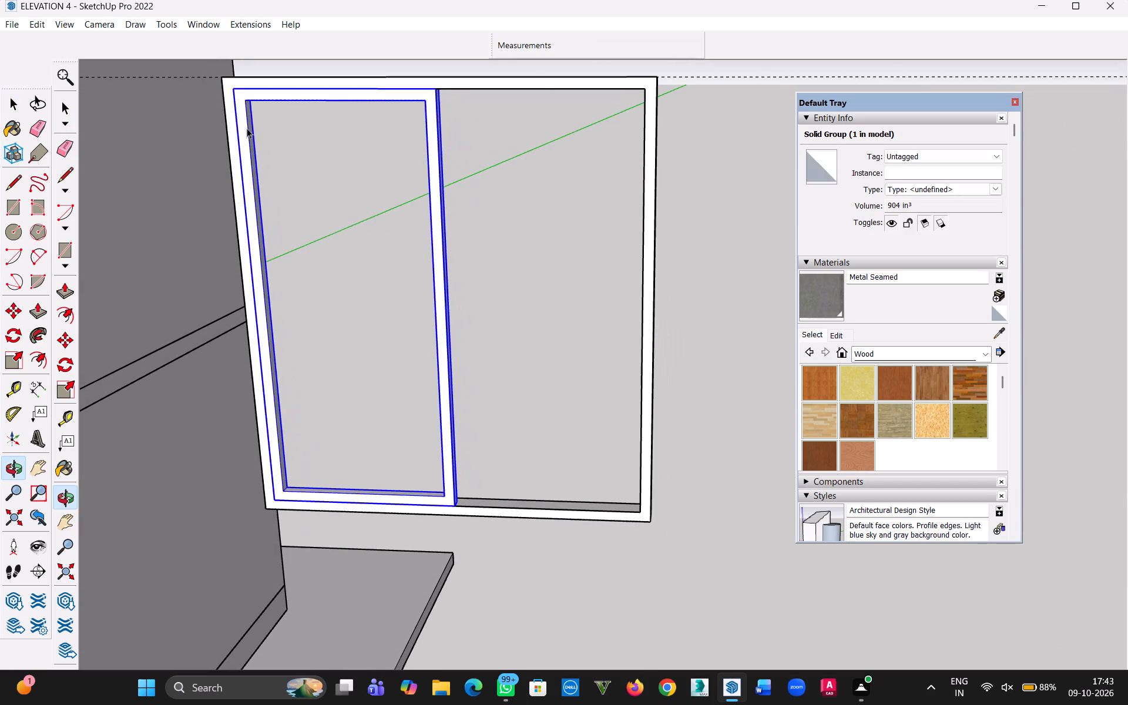
pyautogui.scroll(6, 239, 106)
pyautogui.moveTo(254, 135); pyautogui.dragTo(257, 61, button='middle')
pyautogui.click(318, 195)
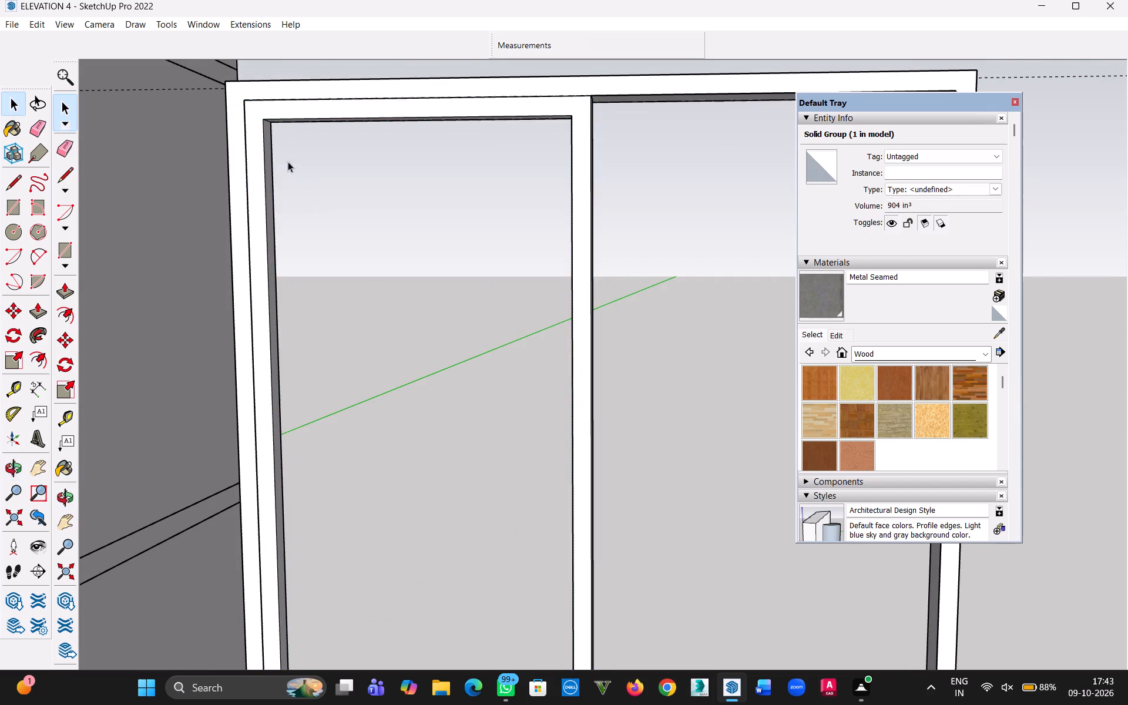
pyautogui.scroll(7, 267, 136)
pyautogui.press('r')
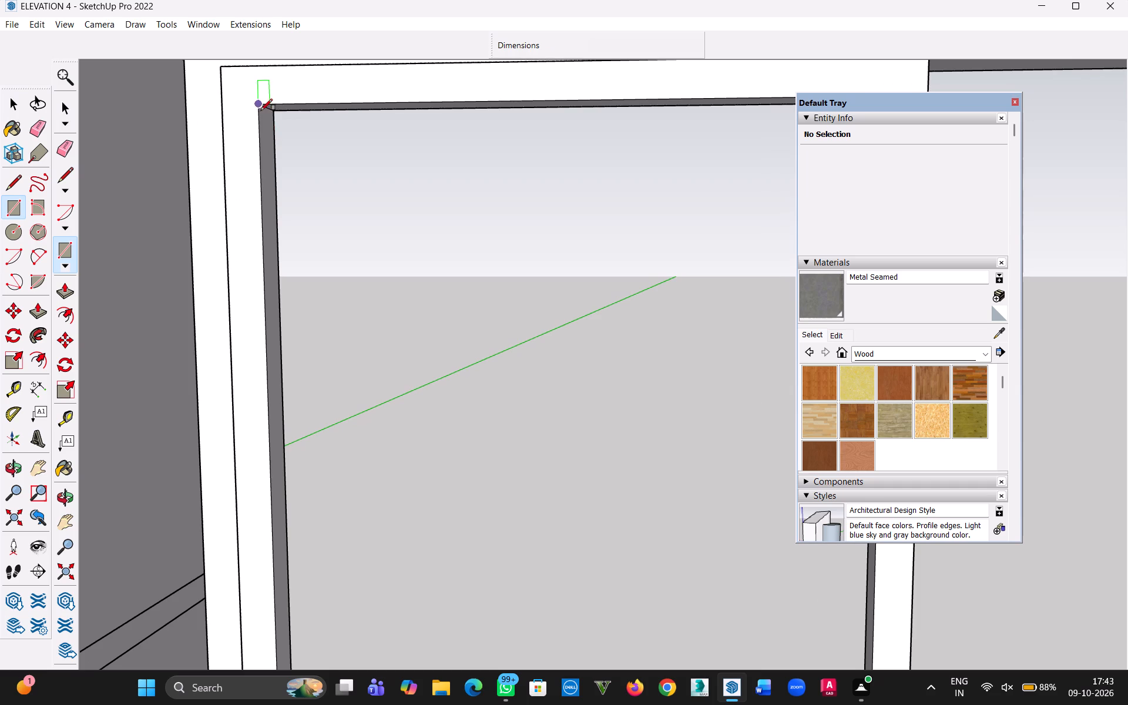
pyautogui.scroll(10, 259, 120)
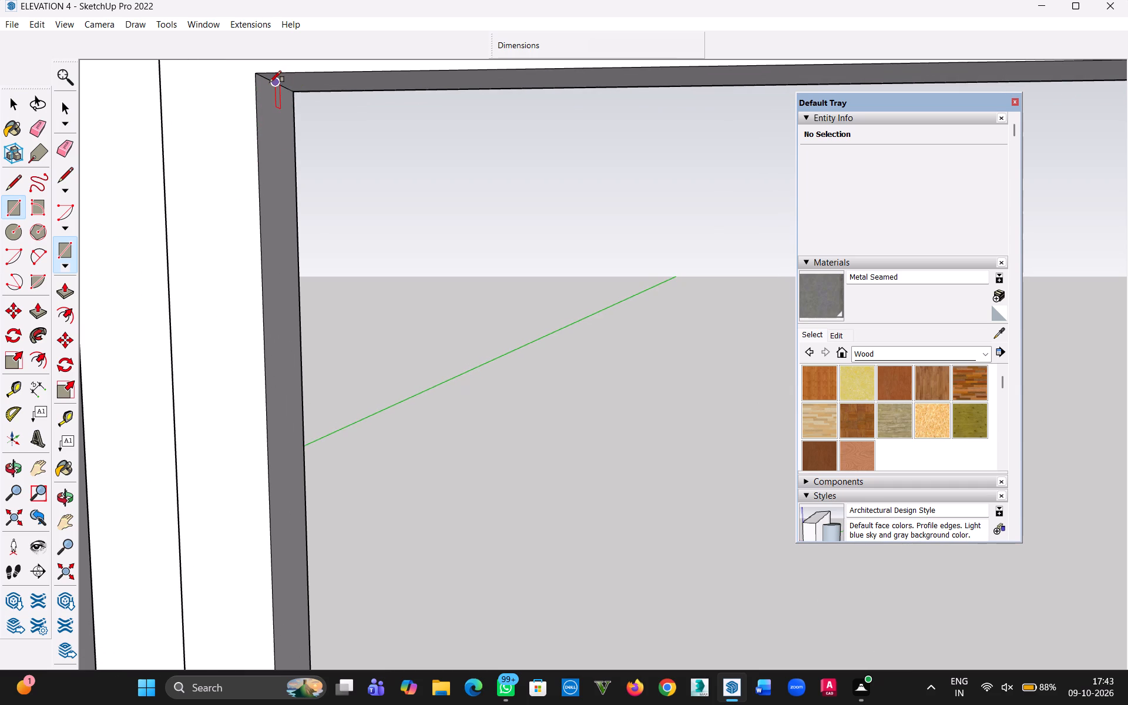
pyautogui.click(275, 83)
pyautogui.scroll(-9, 418, 300)
pyautogui.press('h')
pyautogui.moveTo(489, 371); pyautogui.dragTo(374, 205)
pyautogui.moveTo(401, 285); pyautogui.dragTo(593, 462, button='middle')
pyautogui.press('Escape')
pyautogui.scroll(2, 556, 526)
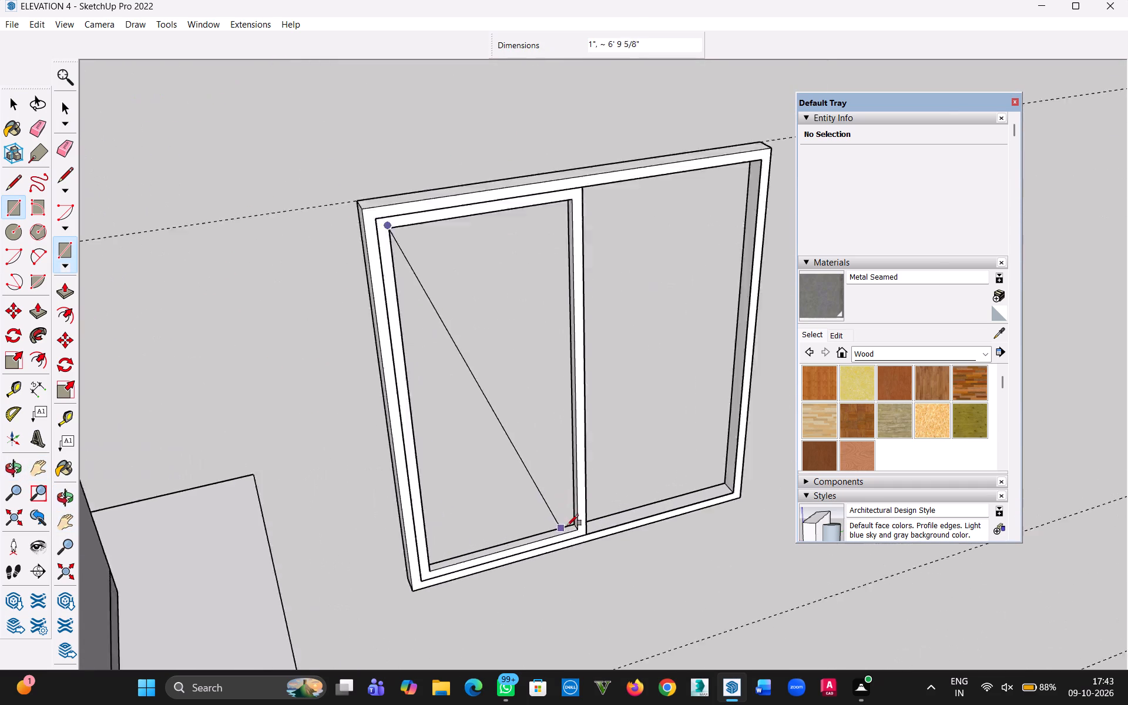
pyautogui.scroll(20, 567, 526)
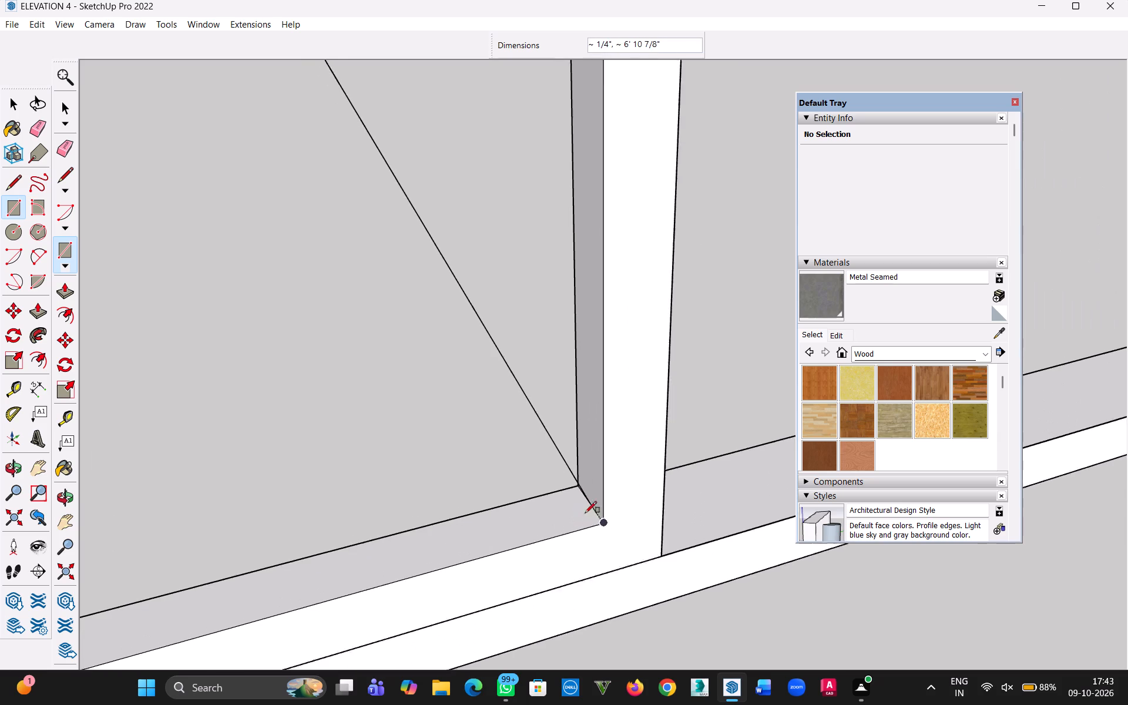
pyautogui.scroll(7, 585, 513)
pyautogui.click(595, 489)
pyautogui.scroll(-19, 456, 459)
pyautogui.click(16, 102)
pyautogui.scroll(-3, 424, 399)
# Paint the shutter's pane with Translucent Glass Blue from the Glass and Mirrors materials.
pyautogui.press('h')
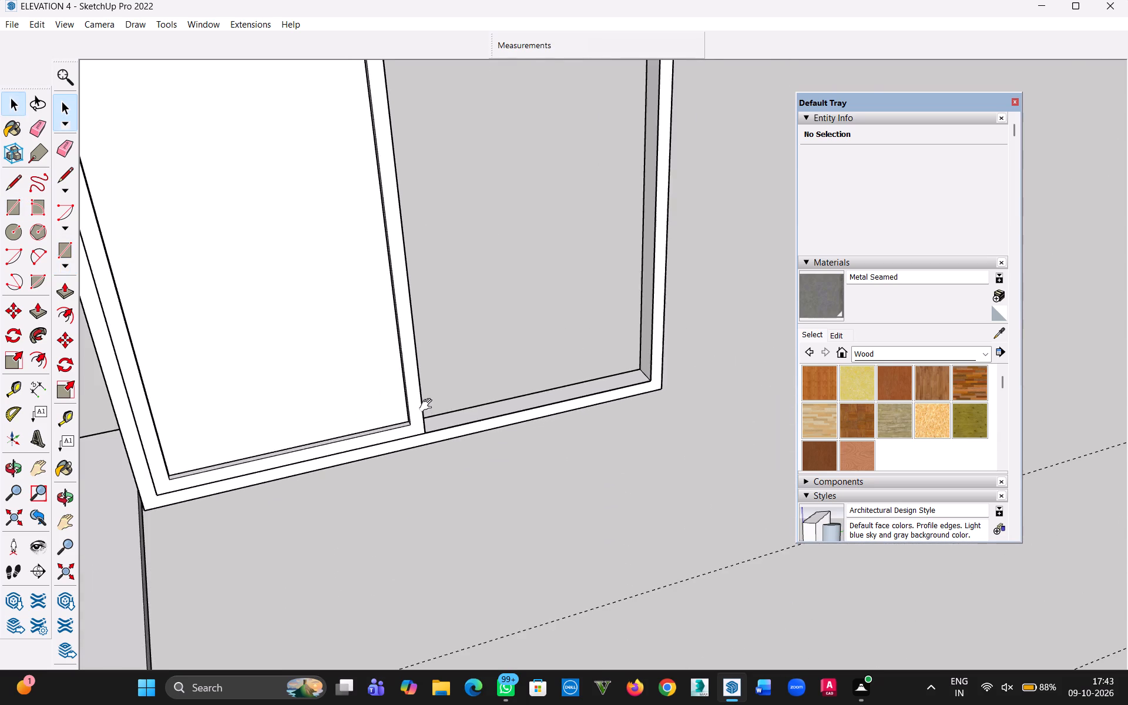
pyautogui.moveTo(388, 398); pyautogui.dragTo(475, 405)
pyautogui.scroll(-4, 489, 429)
pyautogui.press('b')
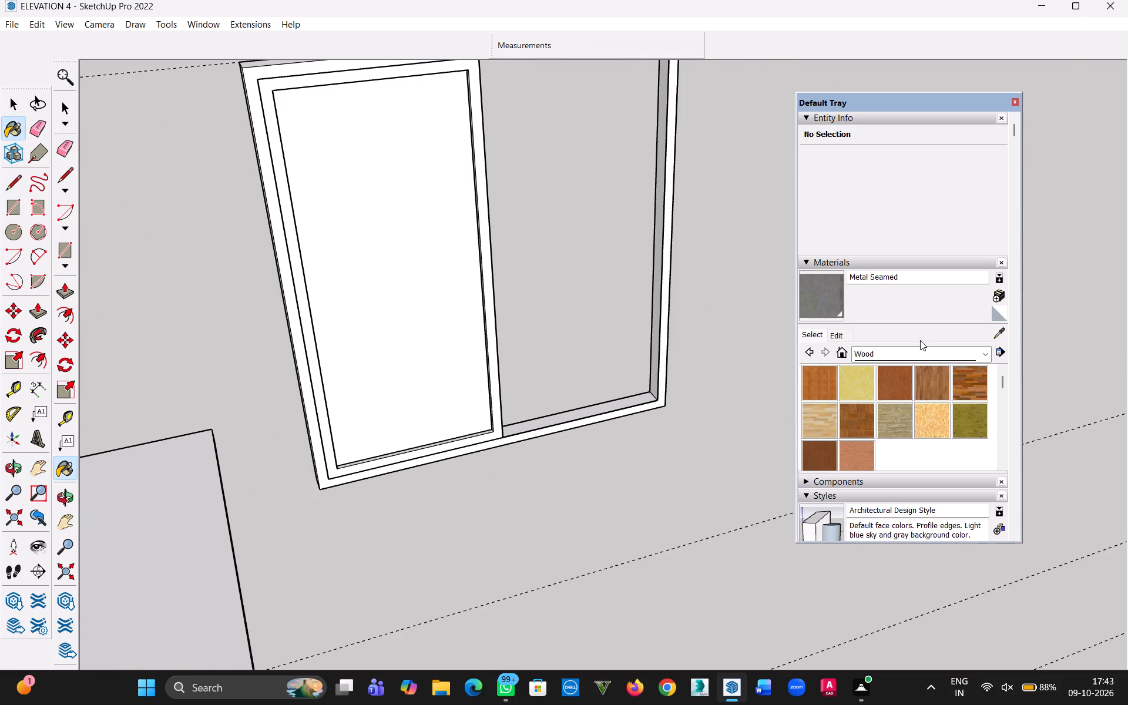
pyautogui.click(915, 354)
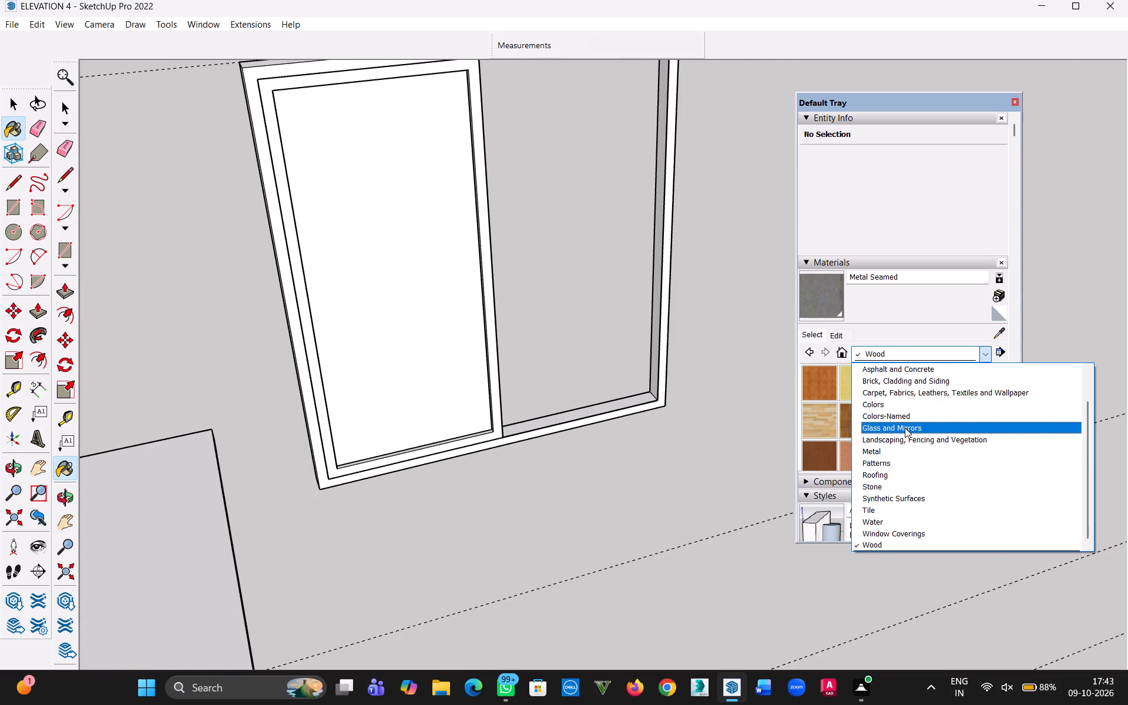
pyautogui.click(905, 428)
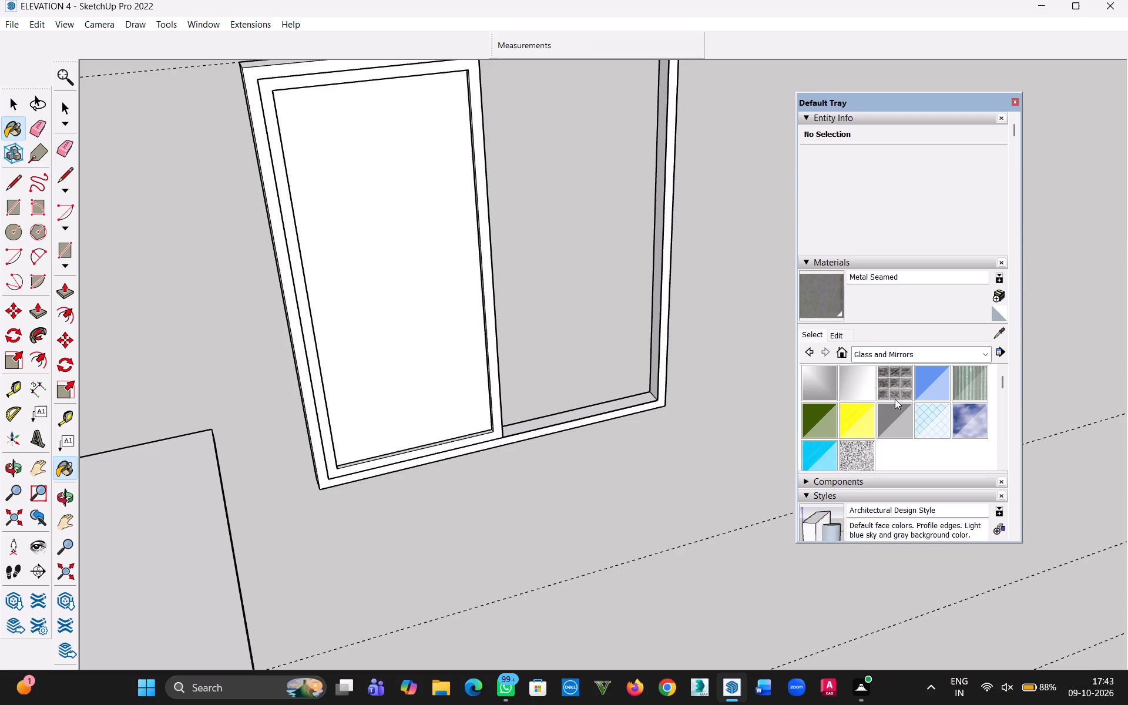
pyautogui.click(928, 382)
pyautogui.click(403, 266)
pyautogui.moveTo(559, 396); pyautogui.dragTo(454, 522, button='middle')
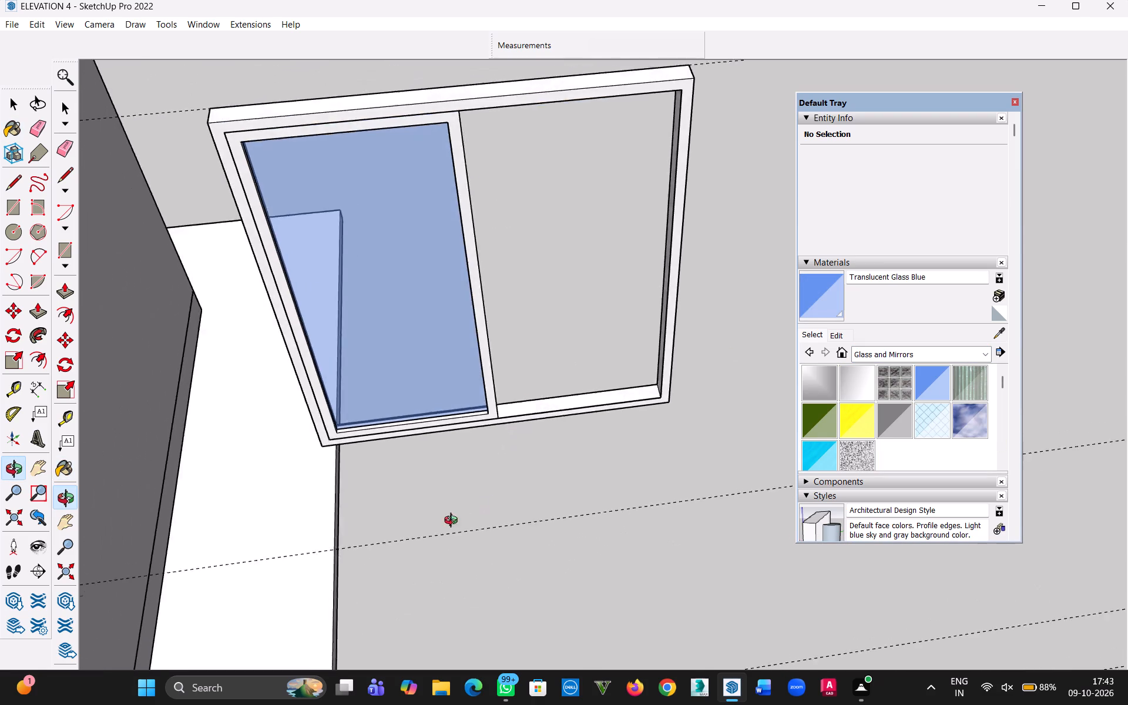
pyautogui.moveTo(454, 522); pyautogui.dragTo(486, 436, button='middle')
# Open the glazed shutter's frame group and select all of its connected faces and edges.
pyautogui.click(13, 102)
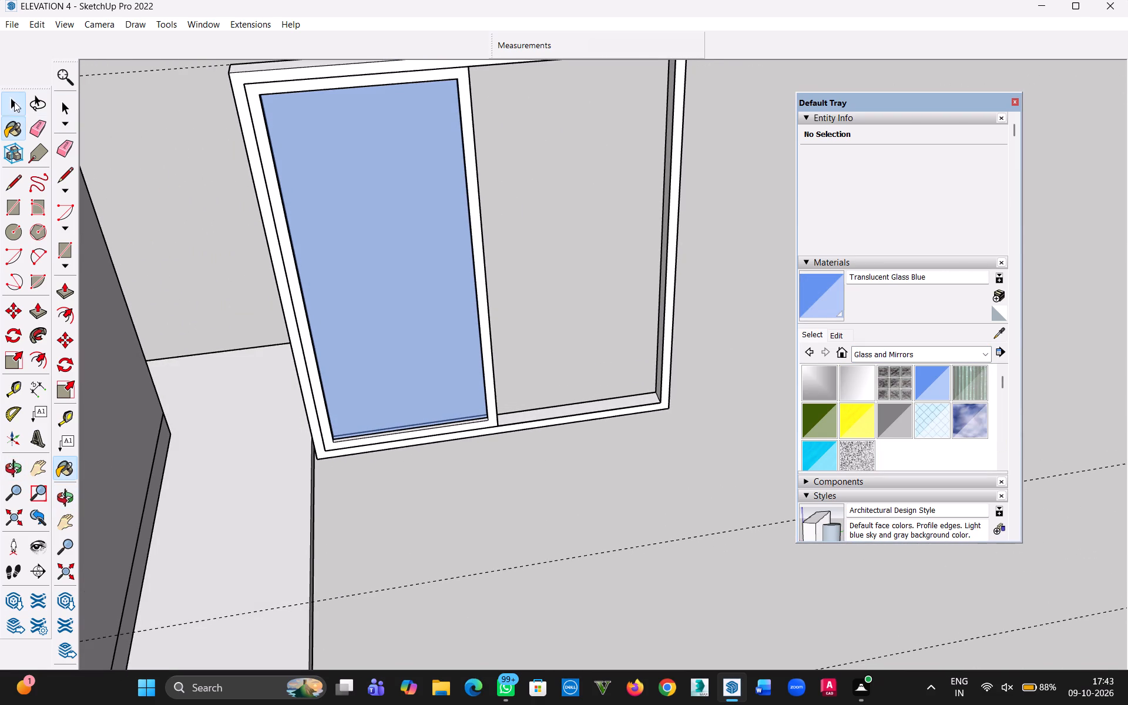
pyautogui.click(405, 497)
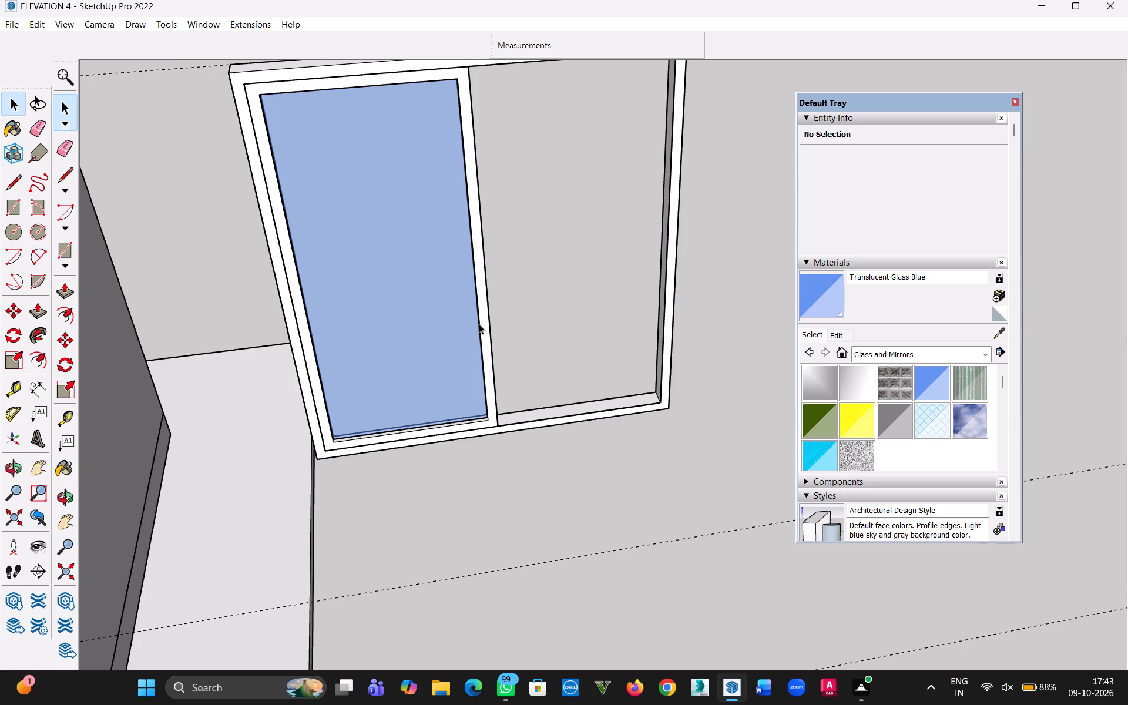
pyautogui.tripleClick(479, 324)
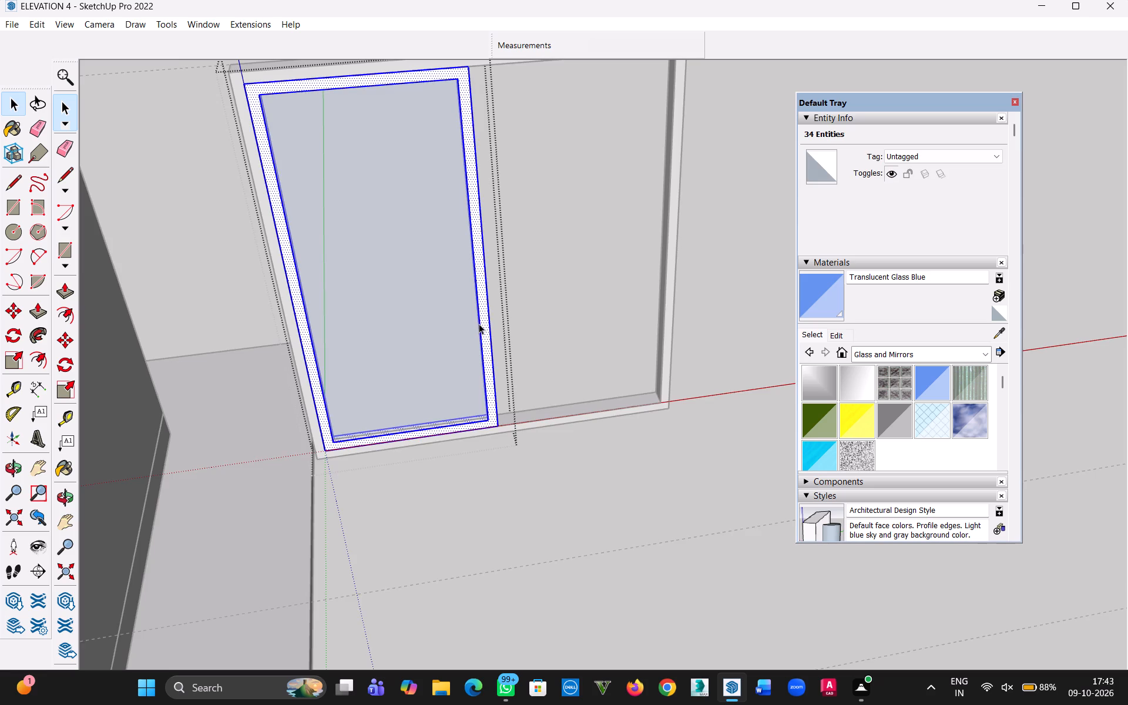
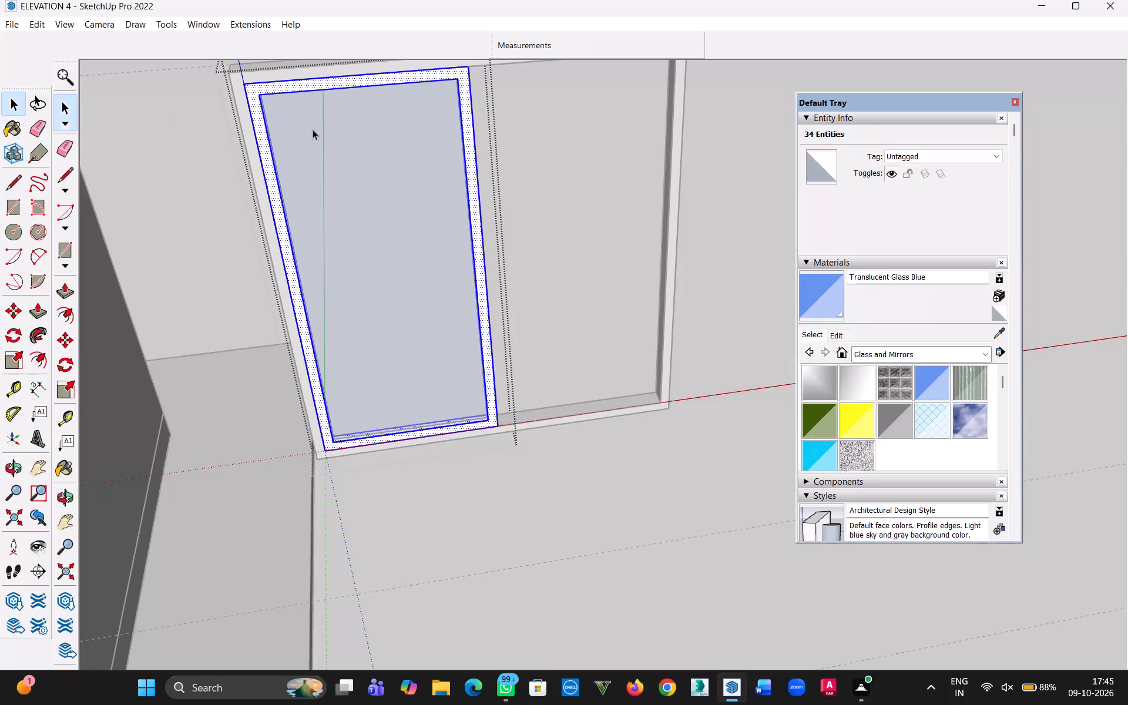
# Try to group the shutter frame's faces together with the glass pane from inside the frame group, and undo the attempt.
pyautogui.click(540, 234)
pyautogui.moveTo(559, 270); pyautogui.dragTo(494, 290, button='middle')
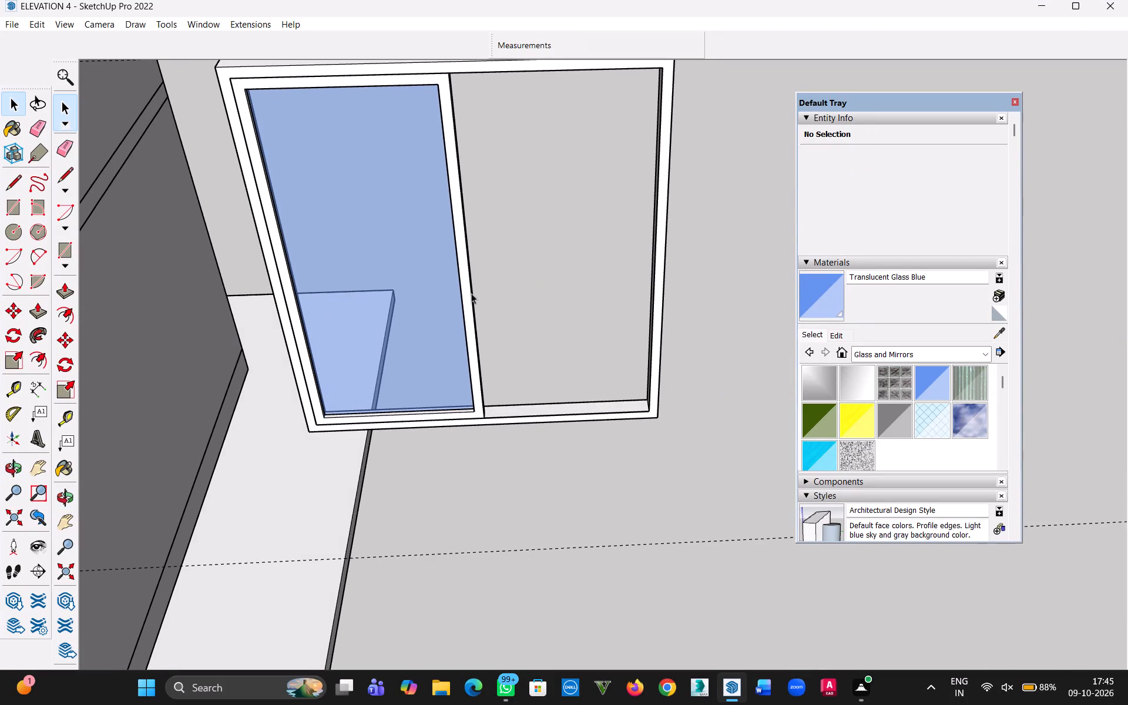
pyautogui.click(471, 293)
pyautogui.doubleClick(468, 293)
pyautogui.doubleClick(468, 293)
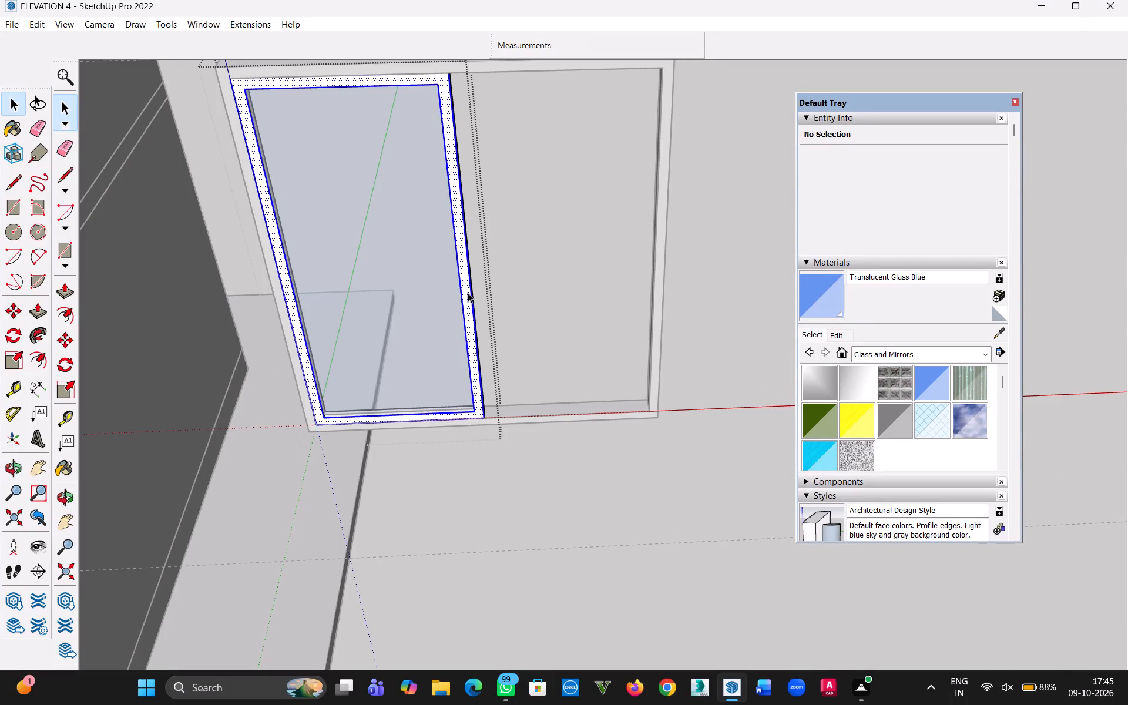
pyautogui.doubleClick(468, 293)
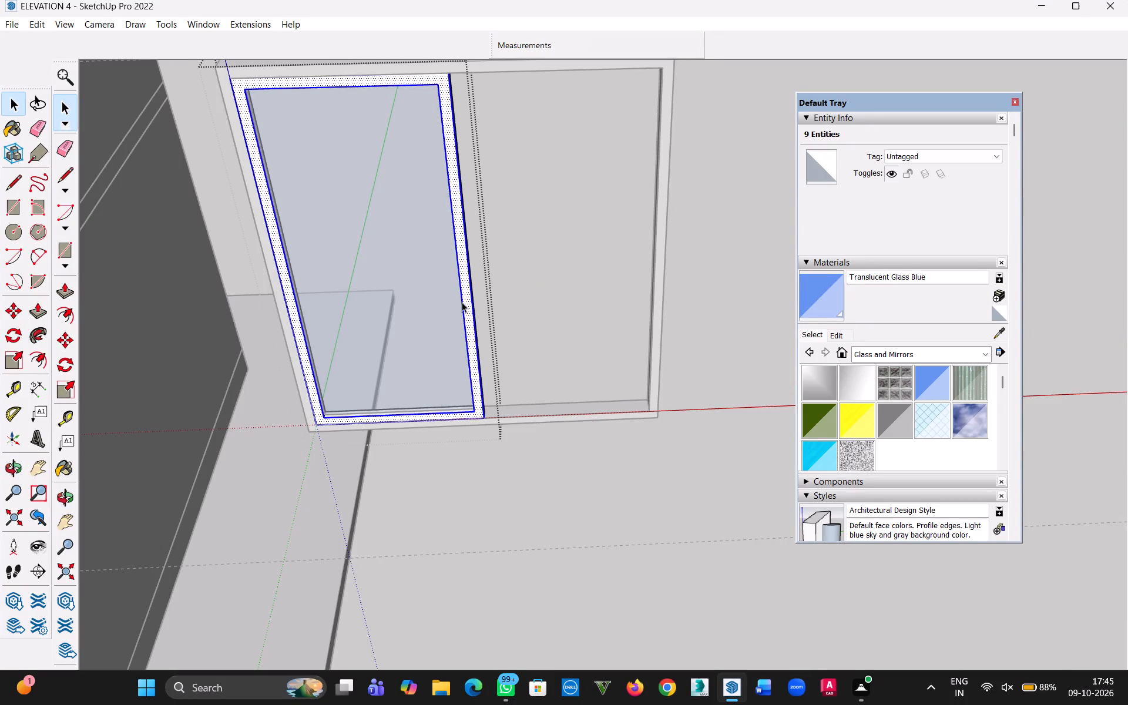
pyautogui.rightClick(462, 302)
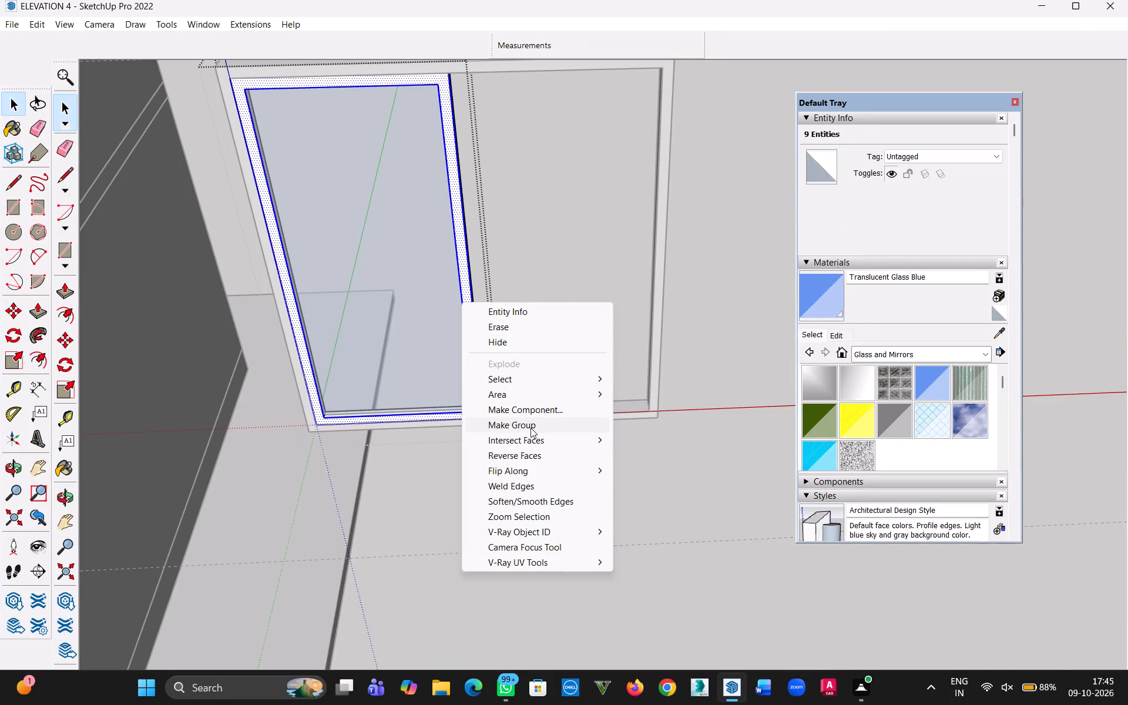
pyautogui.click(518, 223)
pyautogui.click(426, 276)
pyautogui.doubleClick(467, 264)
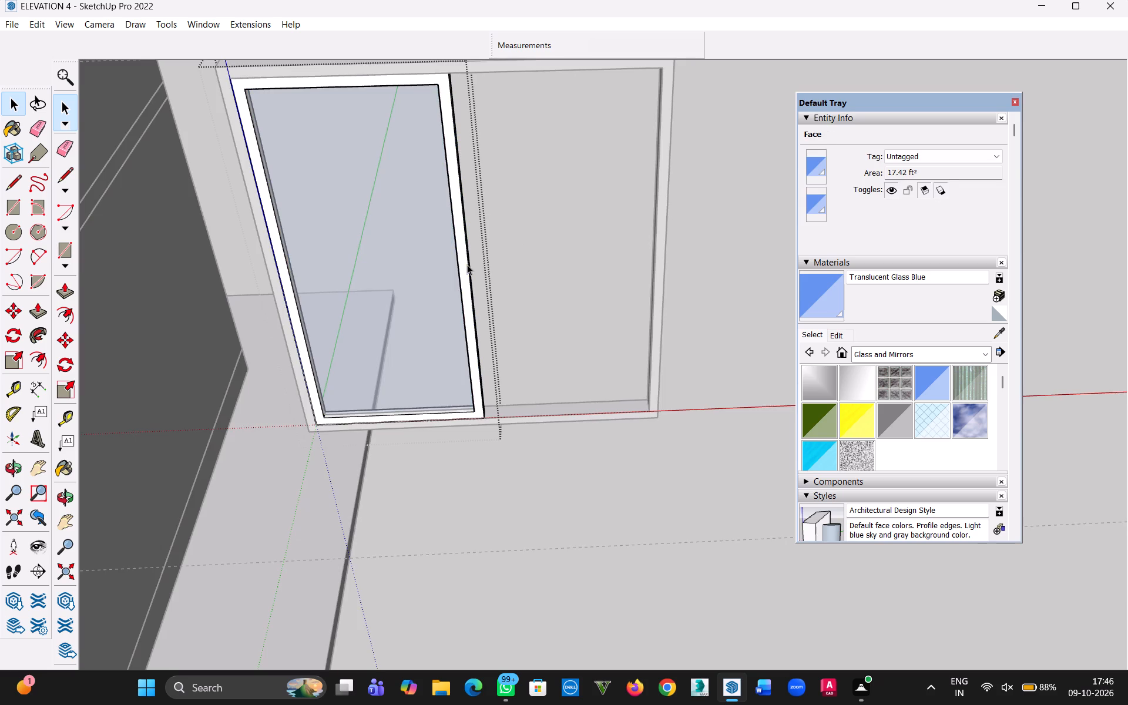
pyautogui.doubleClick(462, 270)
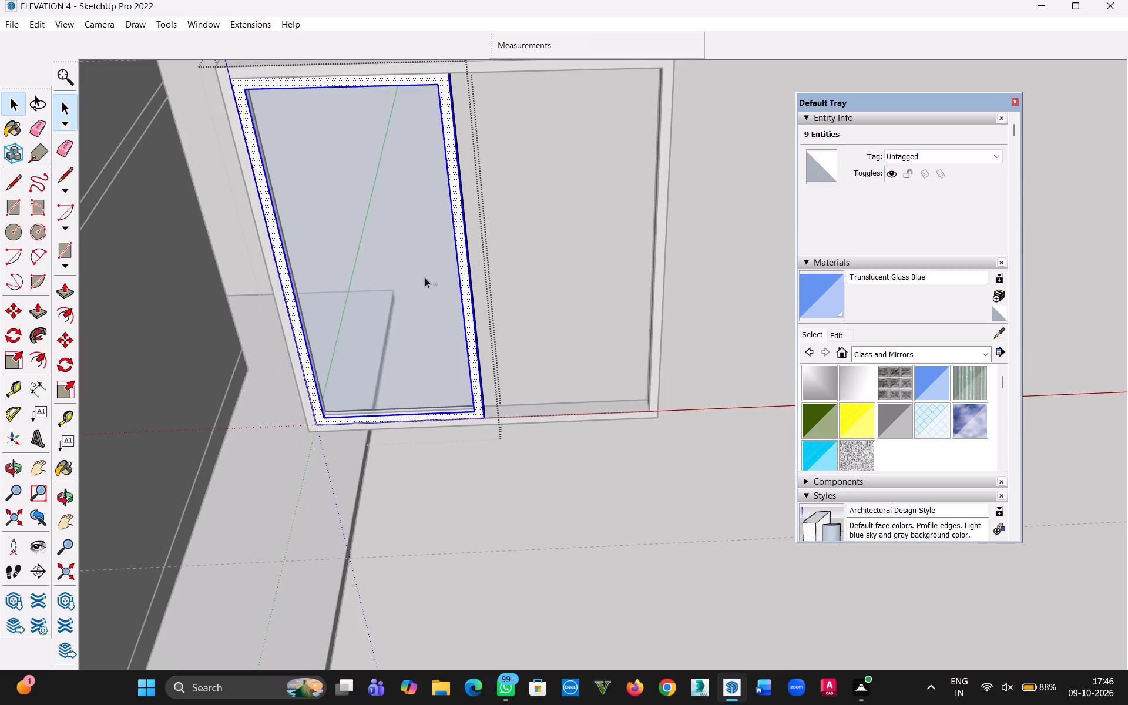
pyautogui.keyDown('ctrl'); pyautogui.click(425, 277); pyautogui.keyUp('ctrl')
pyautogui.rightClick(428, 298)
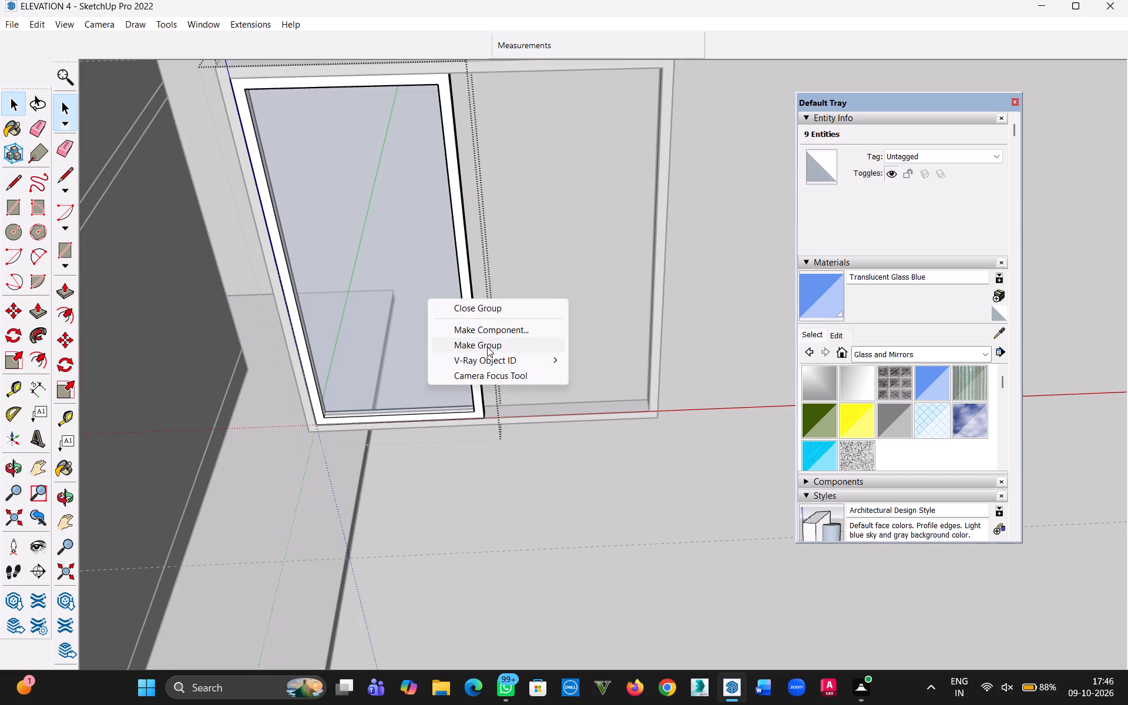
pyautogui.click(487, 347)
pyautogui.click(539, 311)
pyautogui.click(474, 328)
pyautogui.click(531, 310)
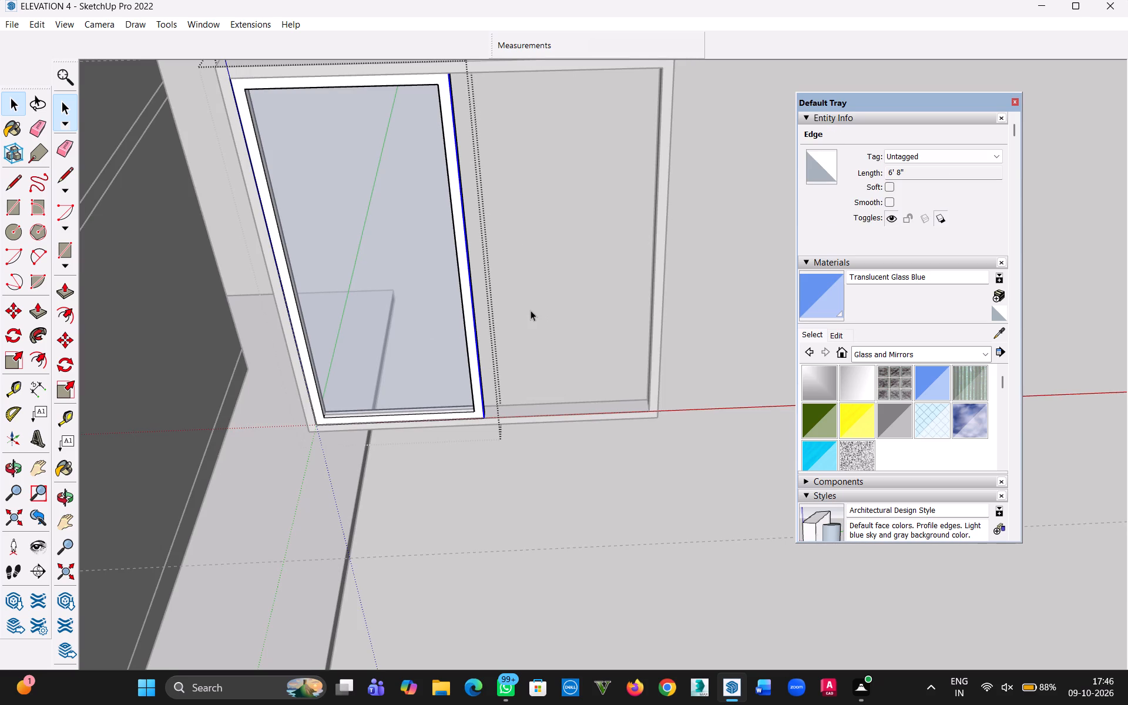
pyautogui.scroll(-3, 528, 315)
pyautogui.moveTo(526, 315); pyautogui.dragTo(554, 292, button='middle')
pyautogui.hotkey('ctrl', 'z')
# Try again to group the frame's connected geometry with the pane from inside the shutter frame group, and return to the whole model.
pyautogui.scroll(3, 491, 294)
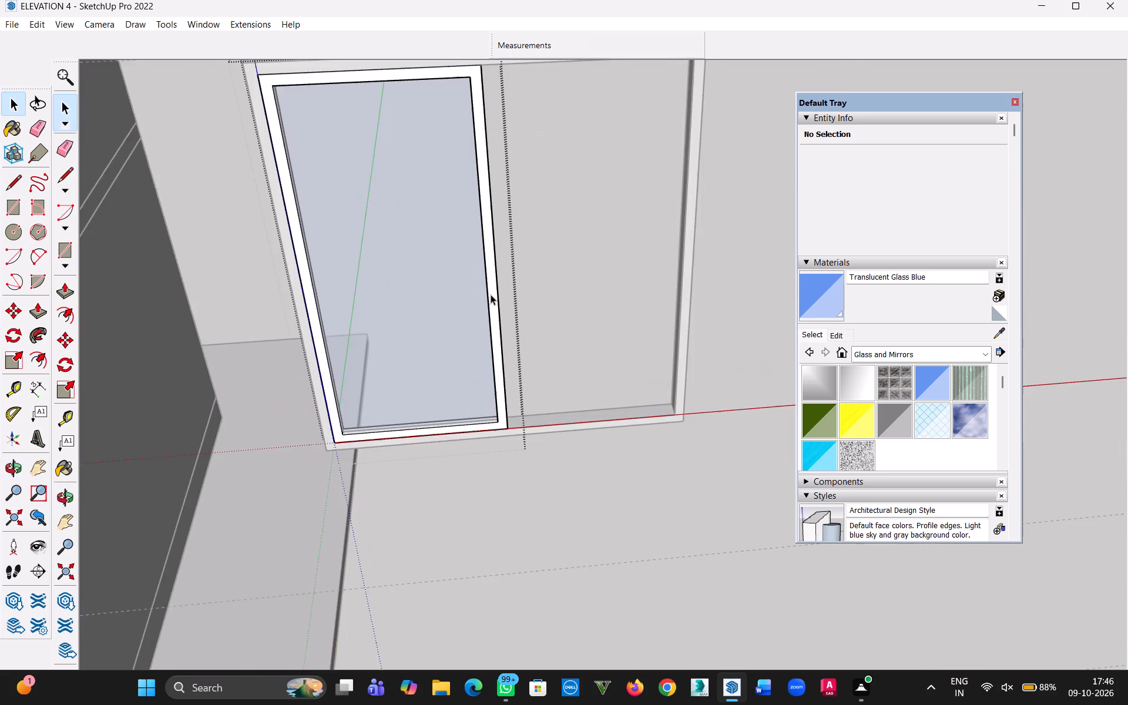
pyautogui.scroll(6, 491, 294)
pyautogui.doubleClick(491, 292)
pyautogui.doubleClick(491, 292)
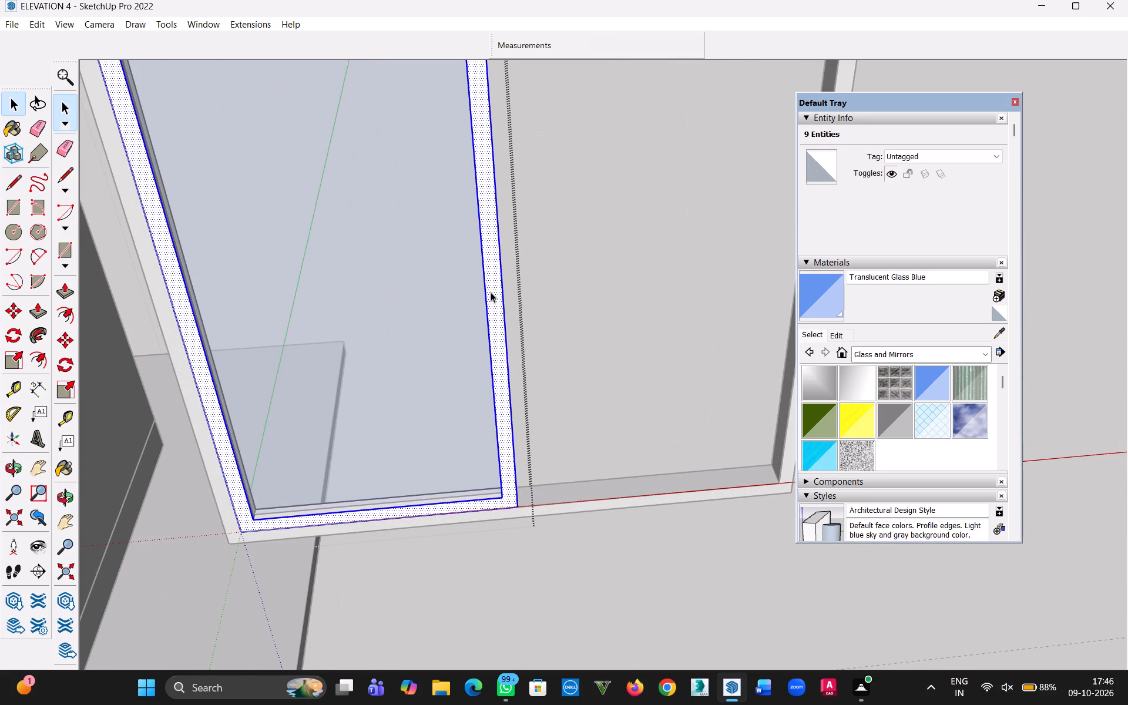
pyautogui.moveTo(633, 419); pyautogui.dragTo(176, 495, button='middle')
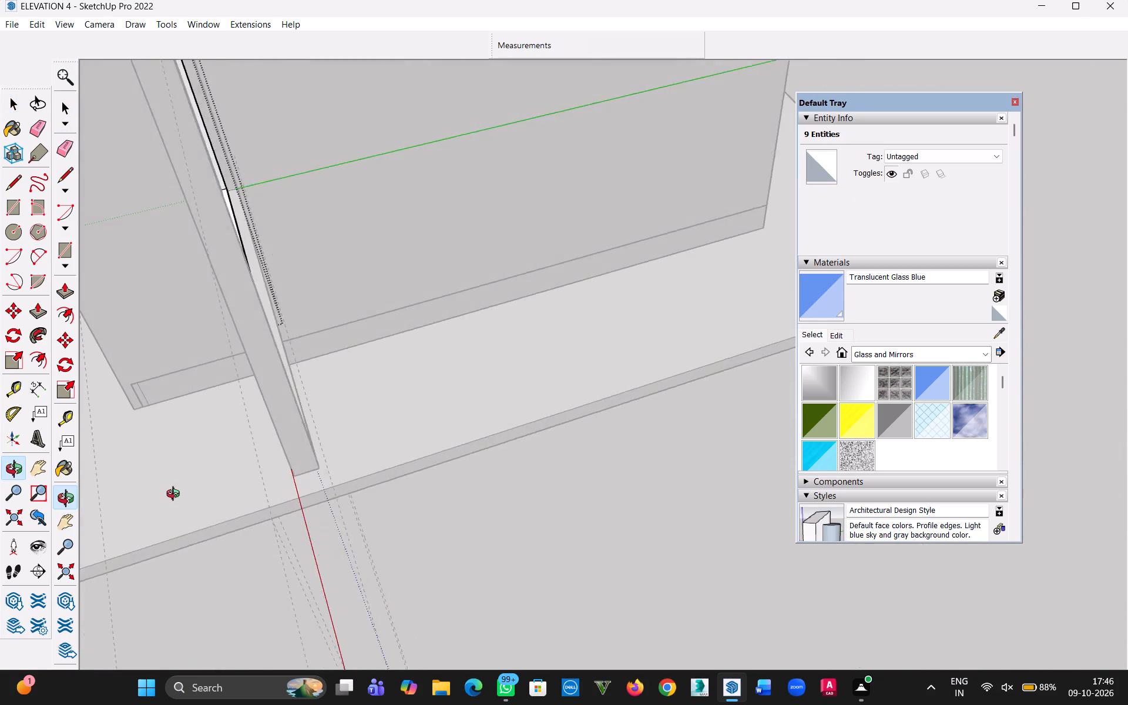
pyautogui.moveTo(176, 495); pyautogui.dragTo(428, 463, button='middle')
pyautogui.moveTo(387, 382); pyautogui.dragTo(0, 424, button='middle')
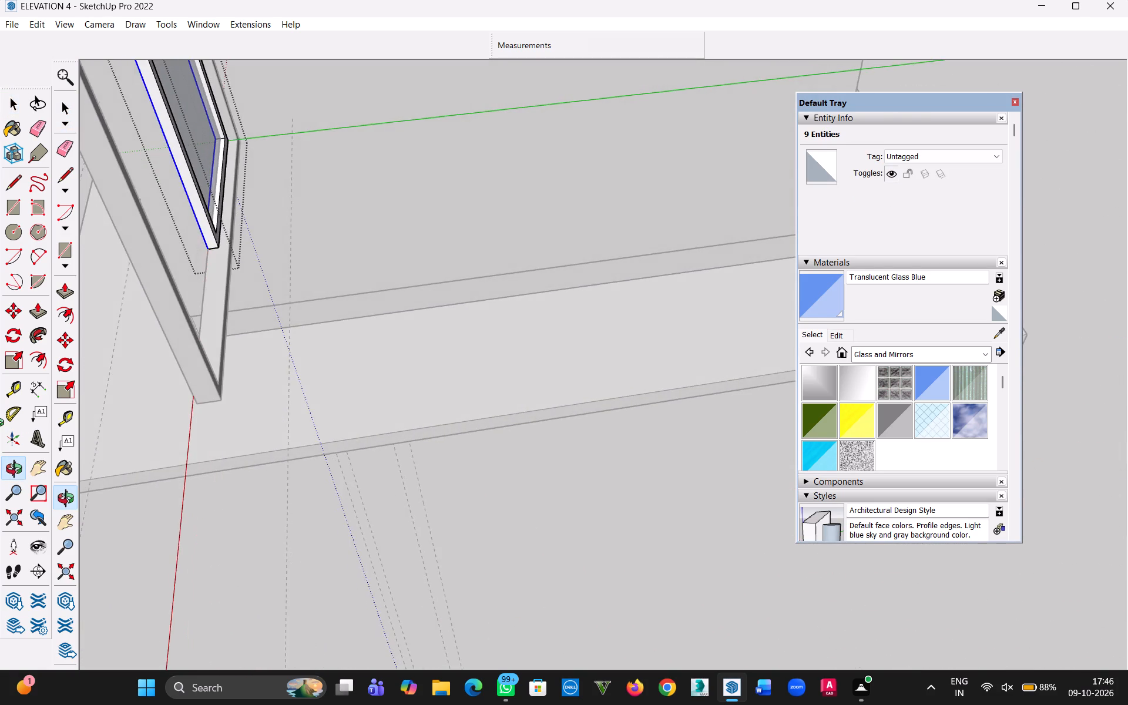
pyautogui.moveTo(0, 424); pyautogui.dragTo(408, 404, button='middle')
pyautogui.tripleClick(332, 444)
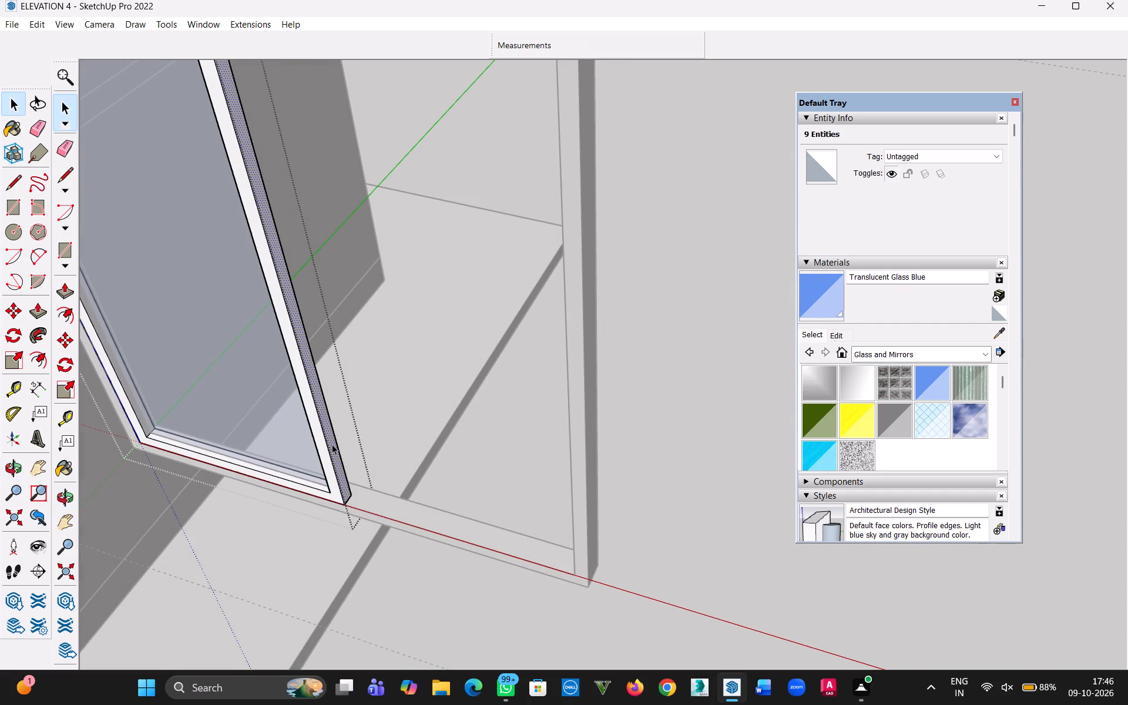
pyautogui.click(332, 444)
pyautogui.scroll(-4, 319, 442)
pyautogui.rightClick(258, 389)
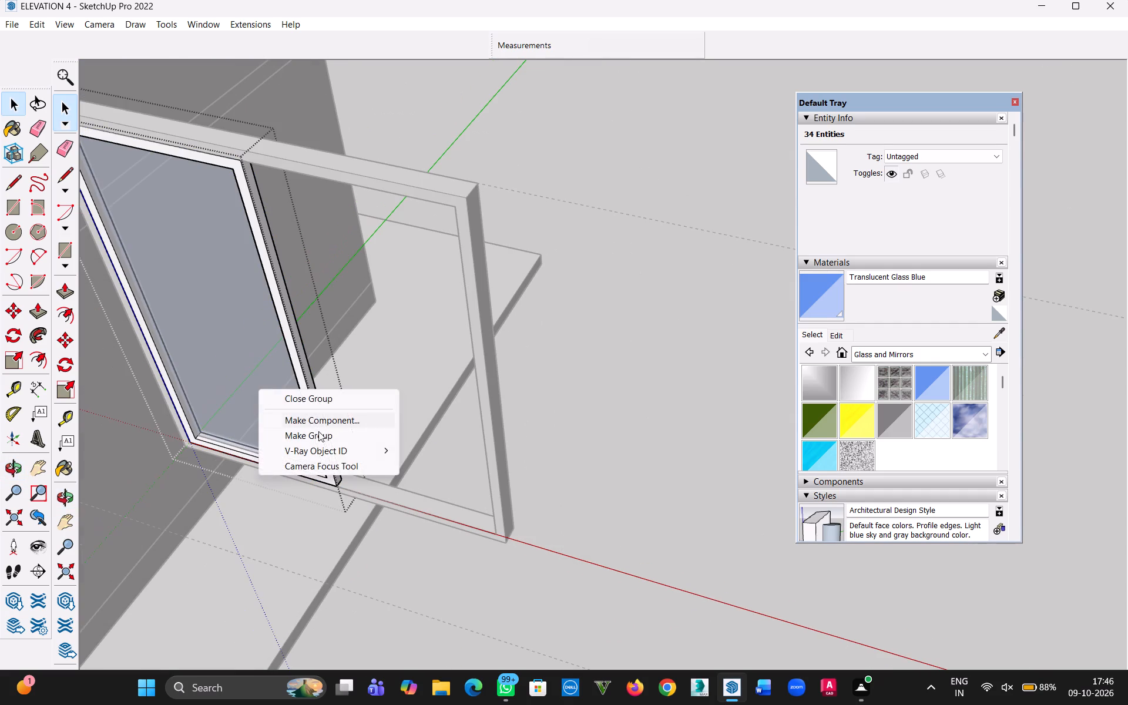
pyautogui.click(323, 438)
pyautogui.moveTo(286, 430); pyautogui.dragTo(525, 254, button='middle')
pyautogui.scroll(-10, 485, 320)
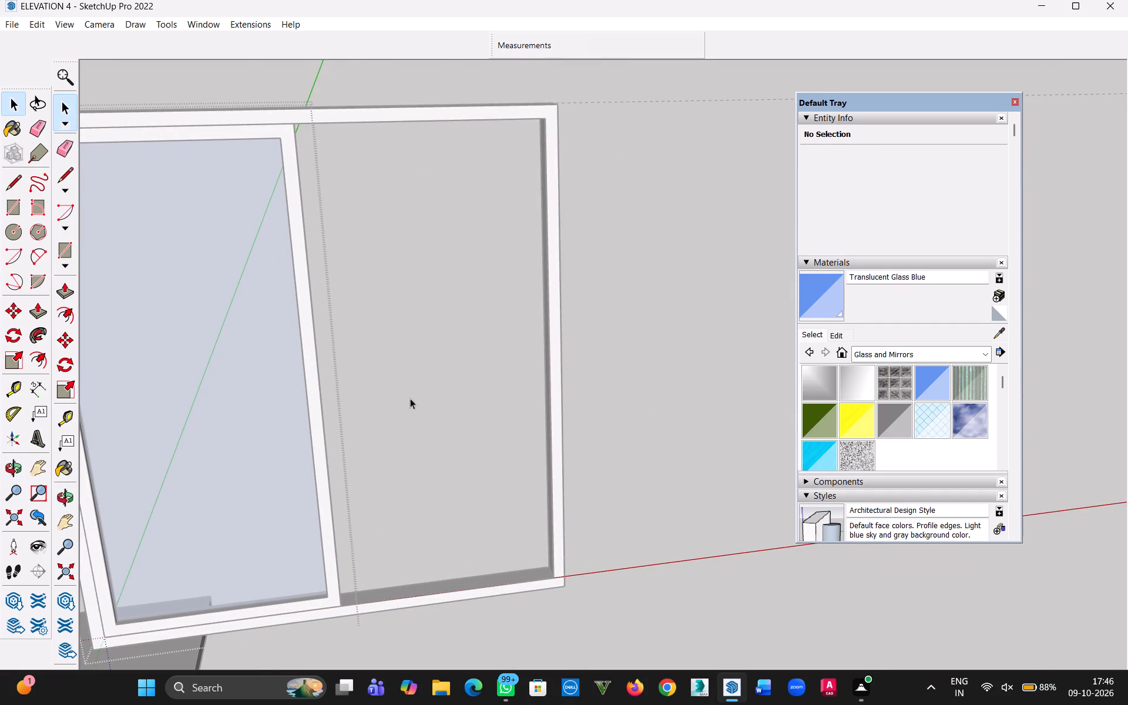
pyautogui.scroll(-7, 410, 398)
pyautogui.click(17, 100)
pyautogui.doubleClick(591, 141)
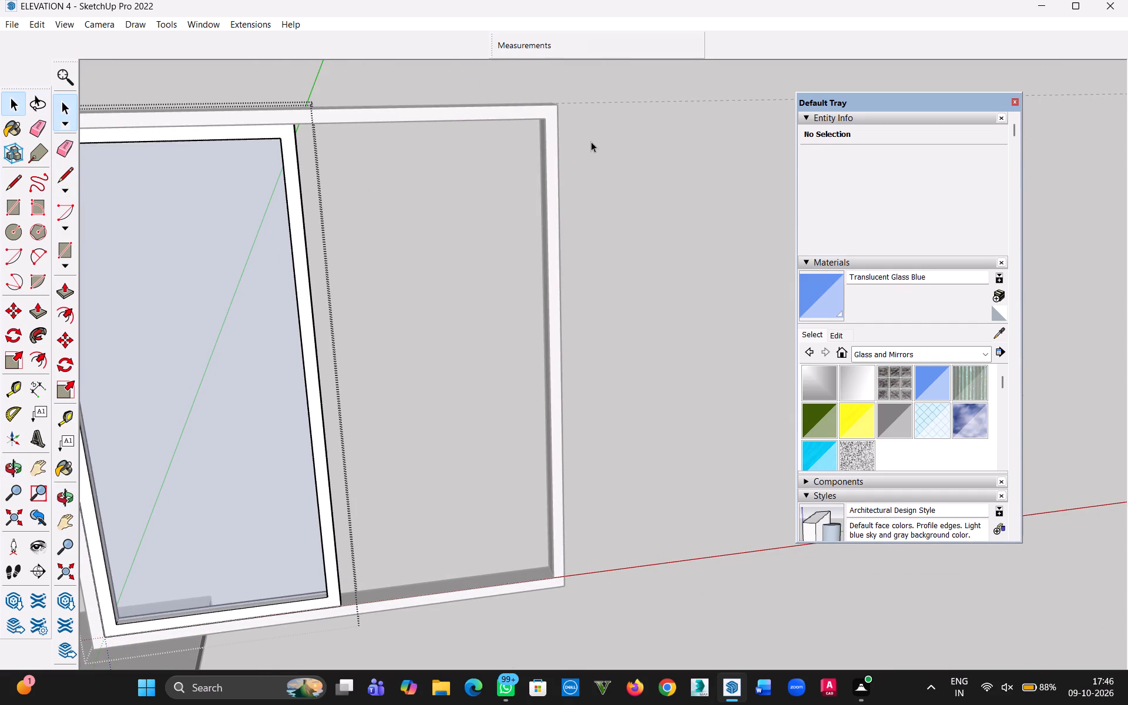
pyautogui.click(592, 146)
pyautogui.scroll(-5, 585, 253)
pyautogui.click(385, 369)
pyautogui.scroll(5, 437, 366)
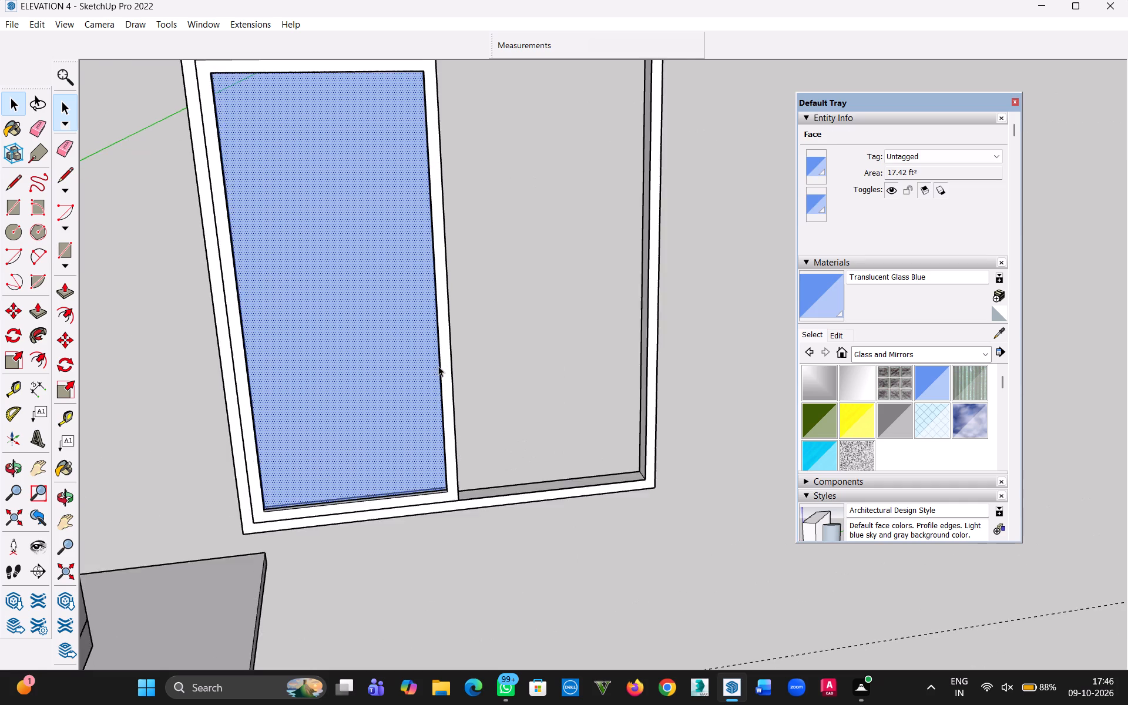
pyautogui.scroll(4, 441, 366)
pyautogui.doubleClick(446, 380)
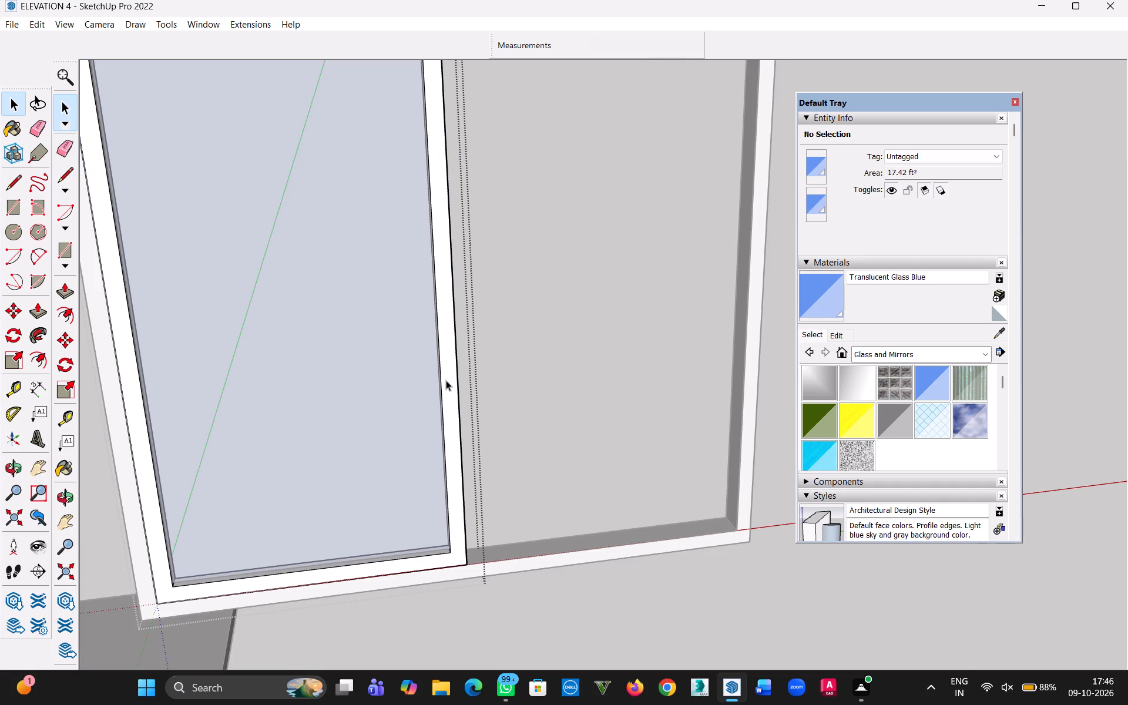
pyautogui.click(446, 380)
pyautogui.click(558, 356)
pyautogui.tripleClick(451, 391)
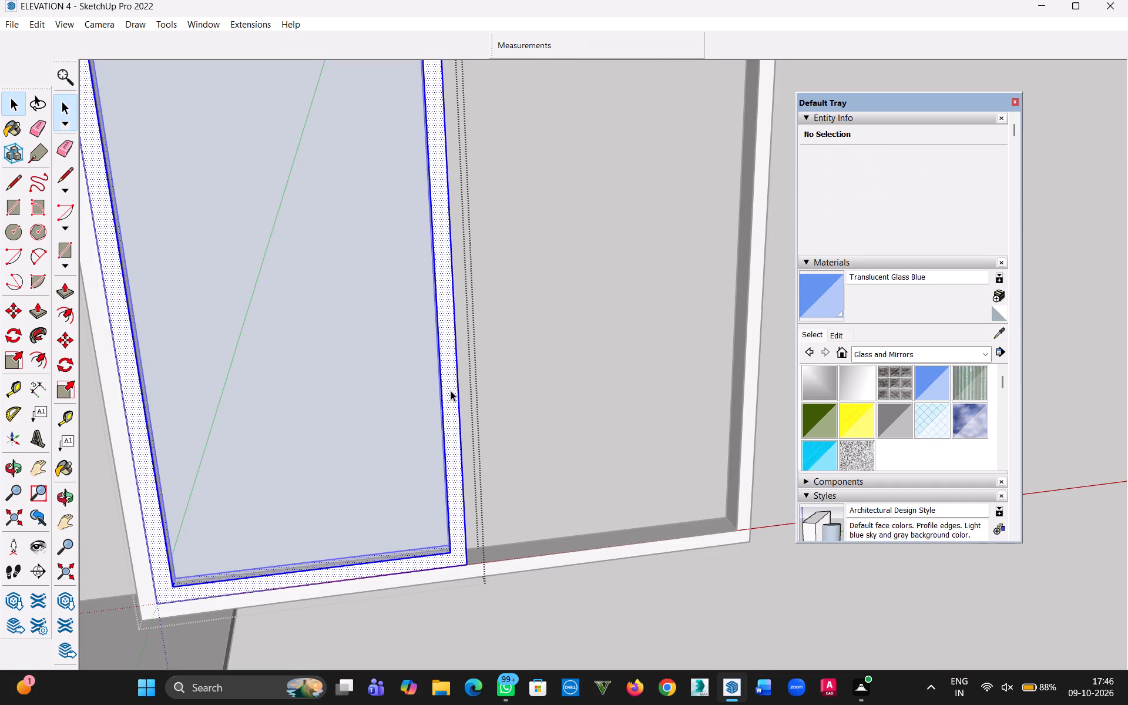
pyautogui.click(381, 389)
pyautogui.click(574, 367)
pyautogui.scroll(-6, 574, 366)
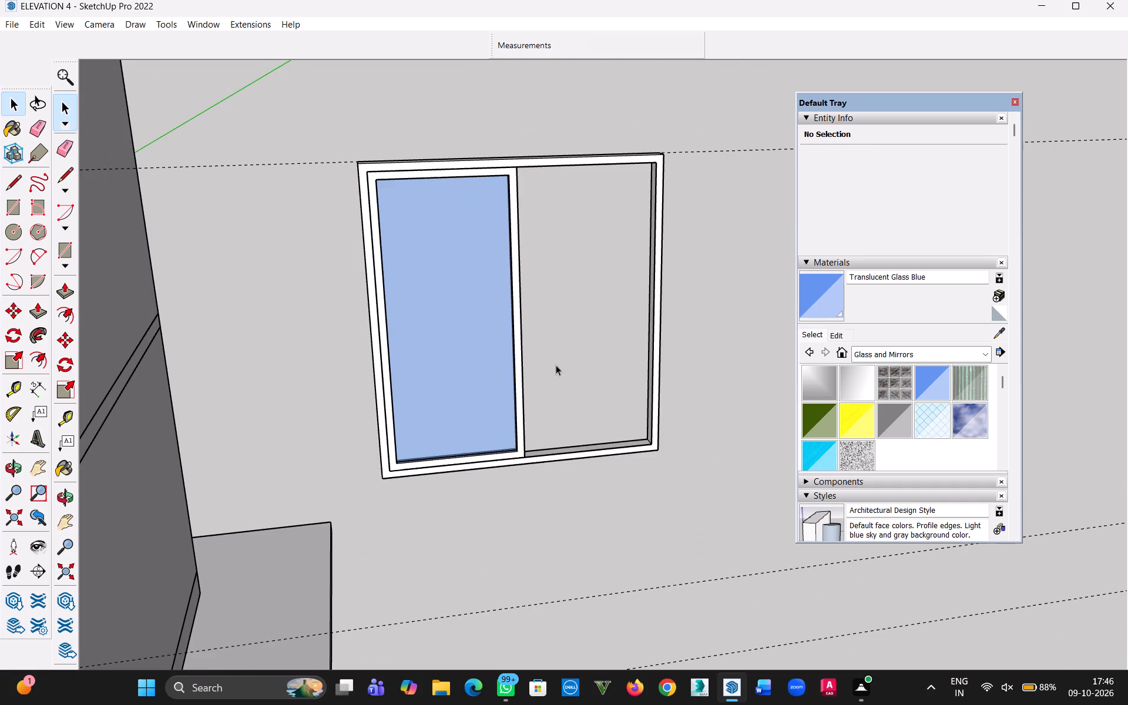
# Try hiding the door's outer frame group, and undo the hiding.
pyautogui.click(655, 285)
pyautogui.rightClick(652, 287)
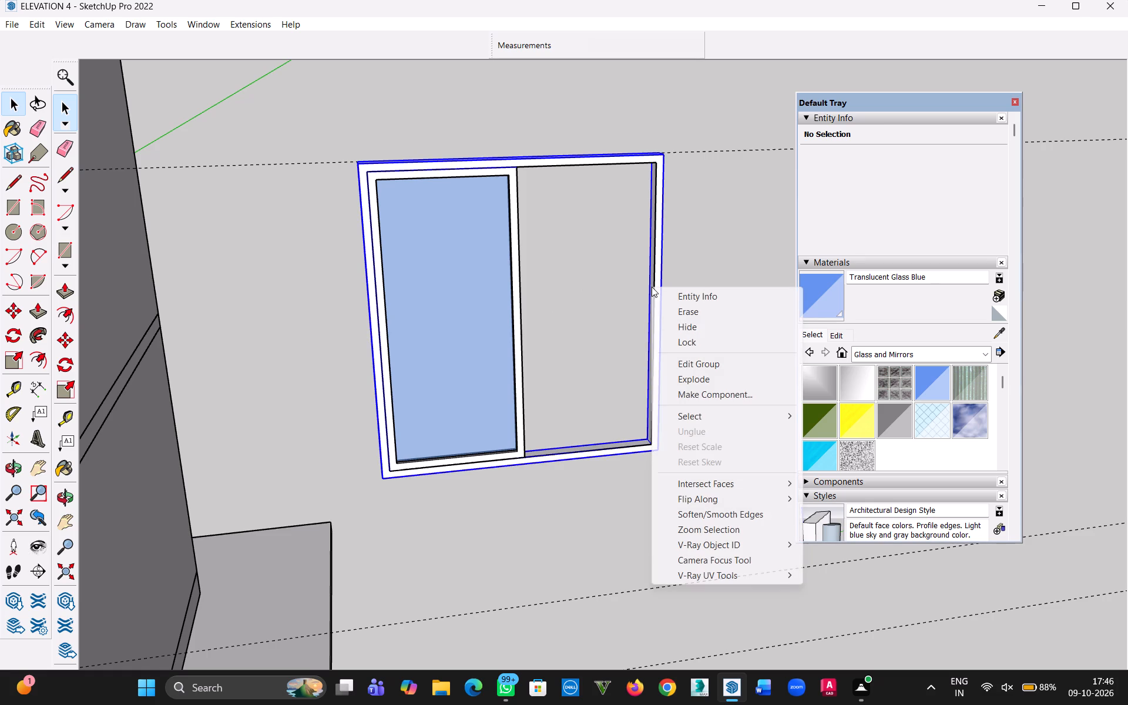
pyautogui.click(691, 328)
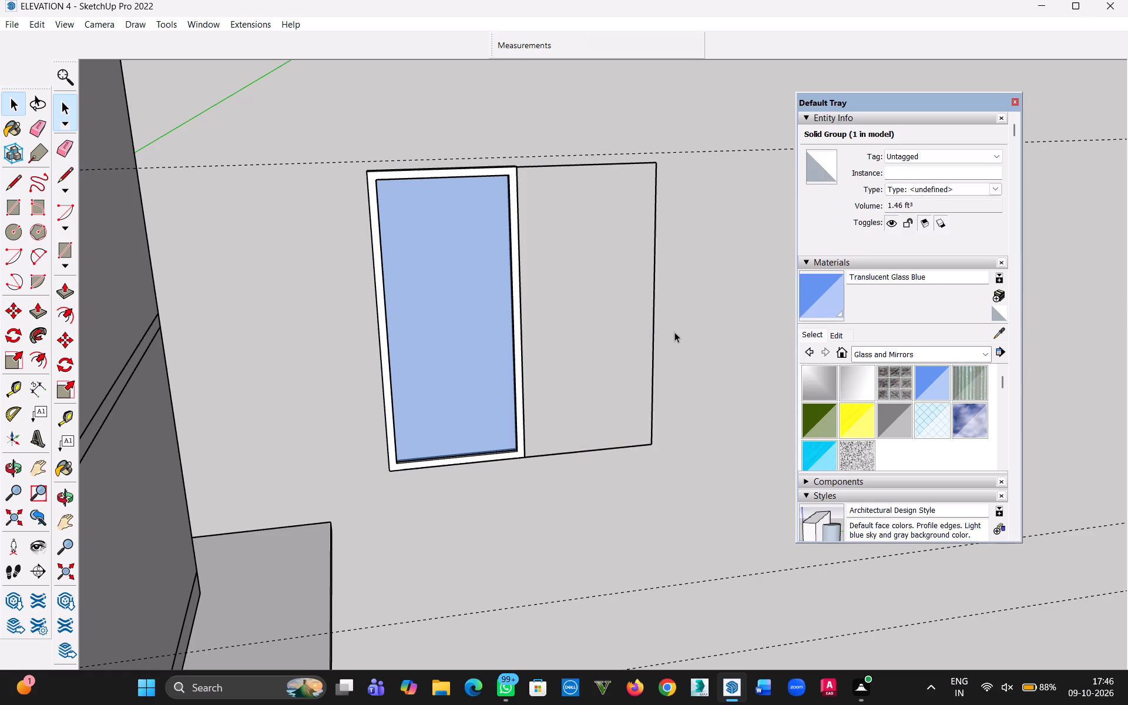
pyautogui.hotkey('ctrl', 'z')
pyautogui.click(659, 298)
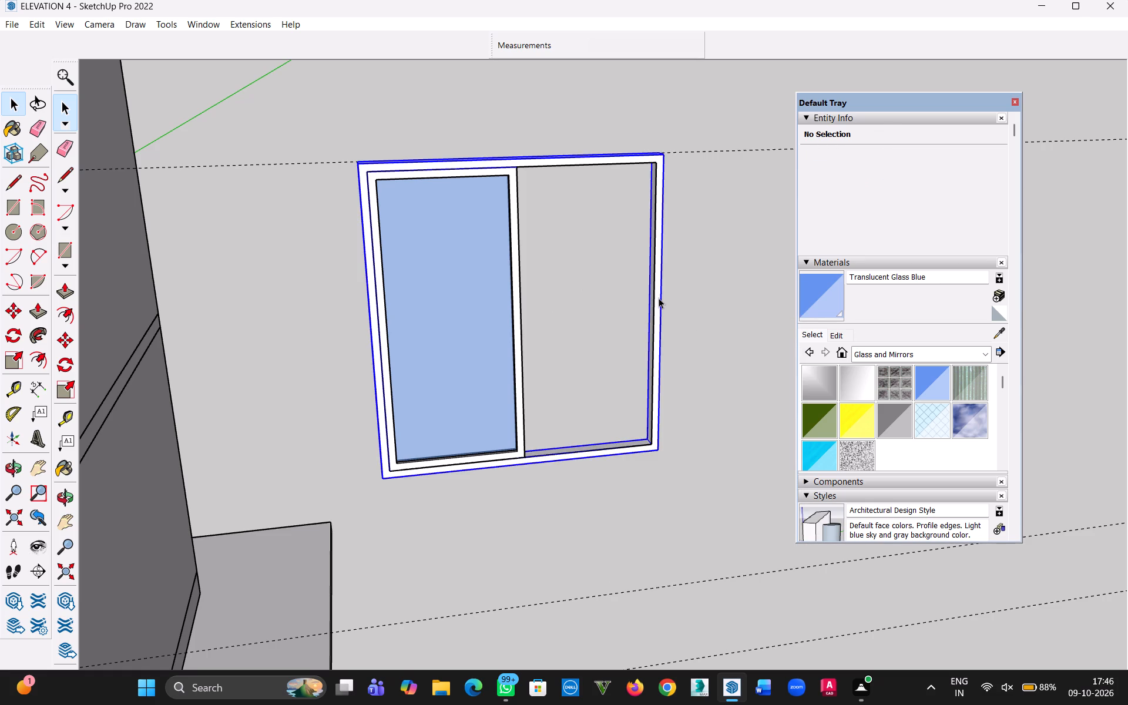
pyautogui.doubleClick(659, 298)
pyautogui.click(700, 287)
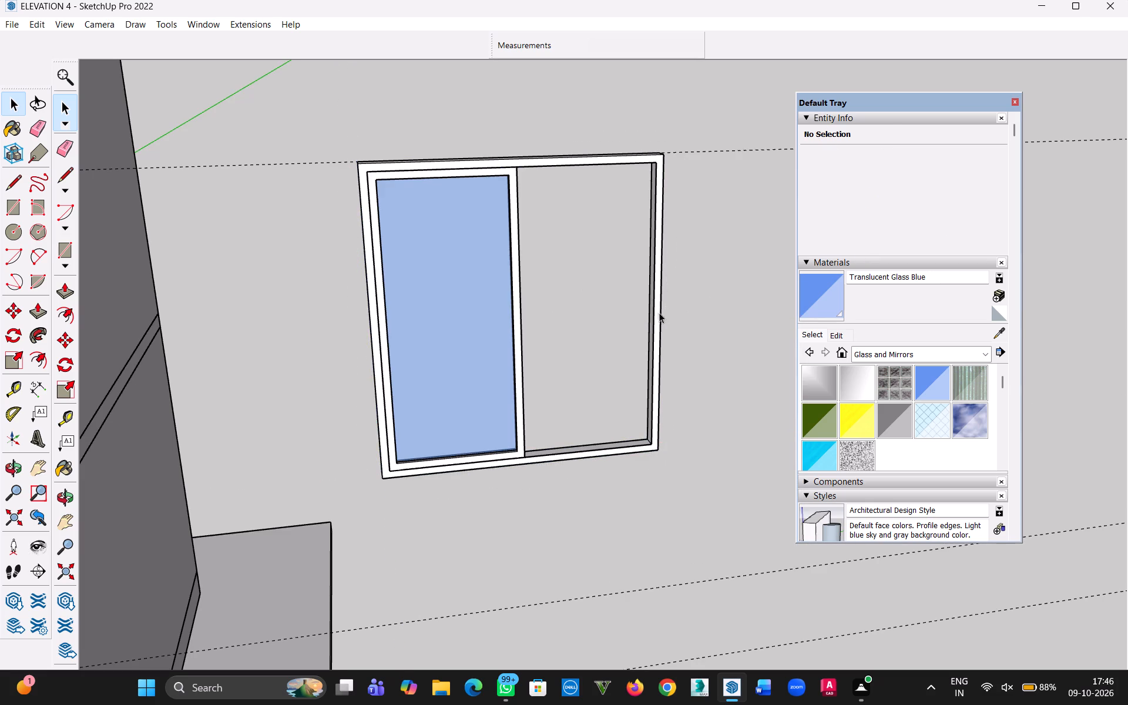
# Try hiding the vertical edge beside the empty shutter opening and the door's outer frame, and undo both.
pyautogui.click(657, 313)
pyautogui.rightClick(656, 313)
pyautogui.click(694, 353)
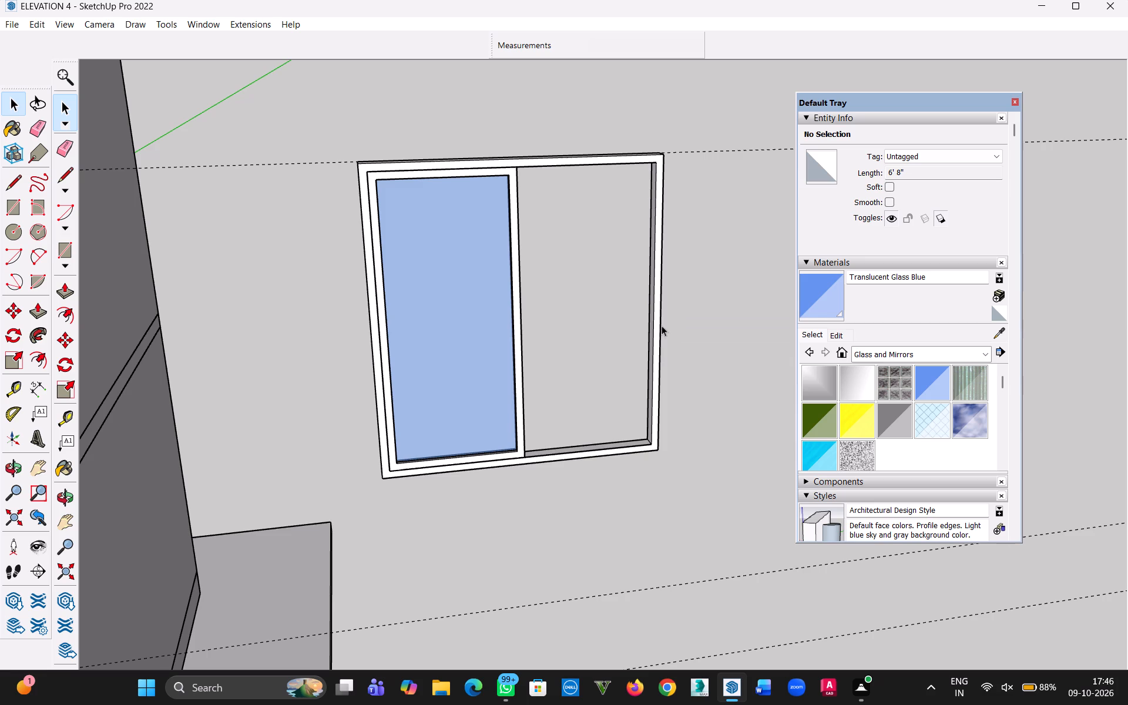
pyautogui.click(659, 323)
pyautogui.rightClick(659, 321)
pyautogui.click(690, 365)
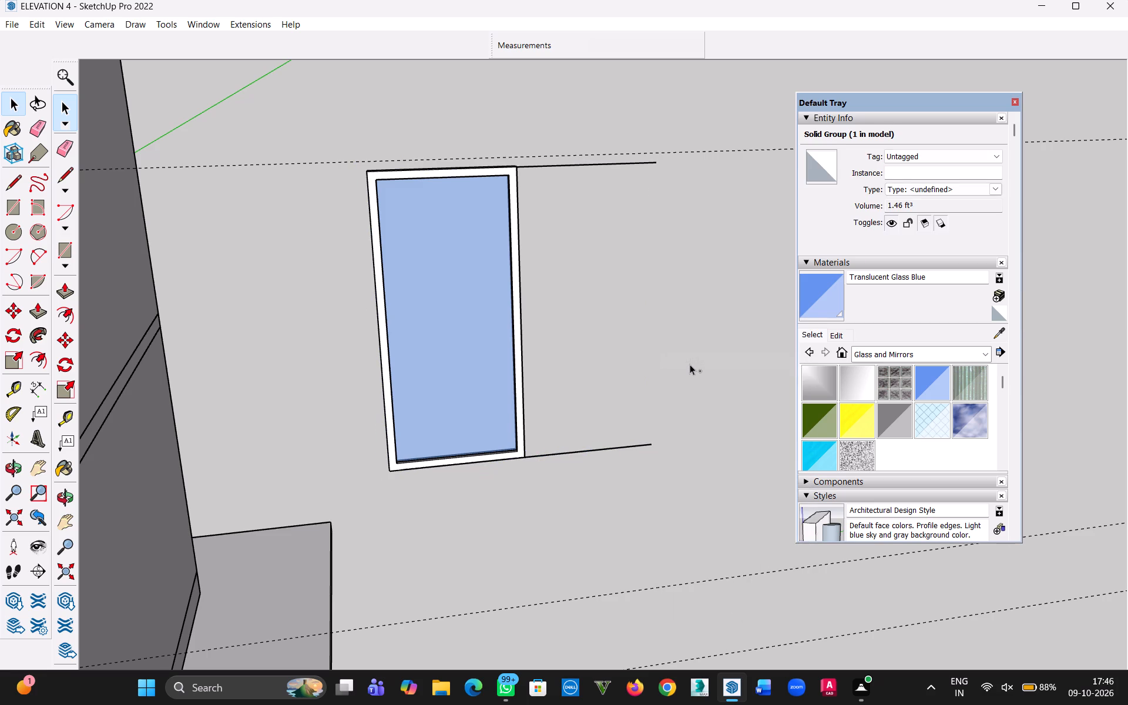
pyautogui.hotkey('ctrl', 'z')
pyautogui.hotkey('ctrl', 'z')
# Hide the door's outer frame group, leaving the glazed shutter displayed.
pyautogui.click(661, 356)
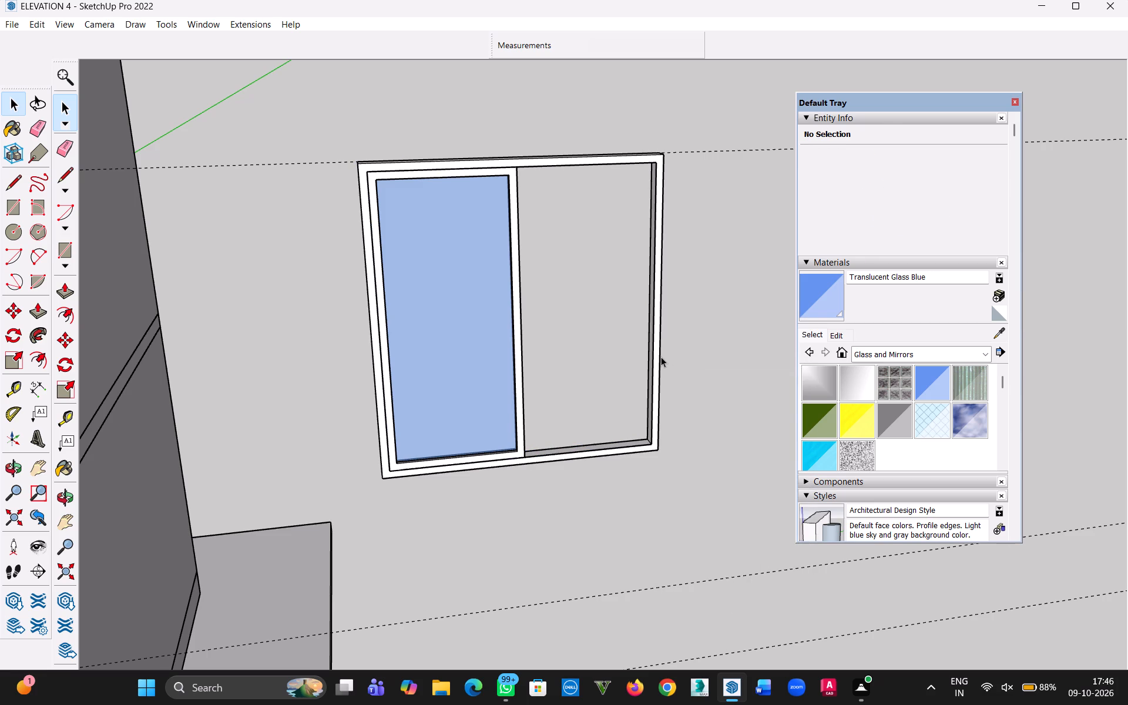
pyautogui.rightClick(661, 356)
pyautogui.click(700, 393)
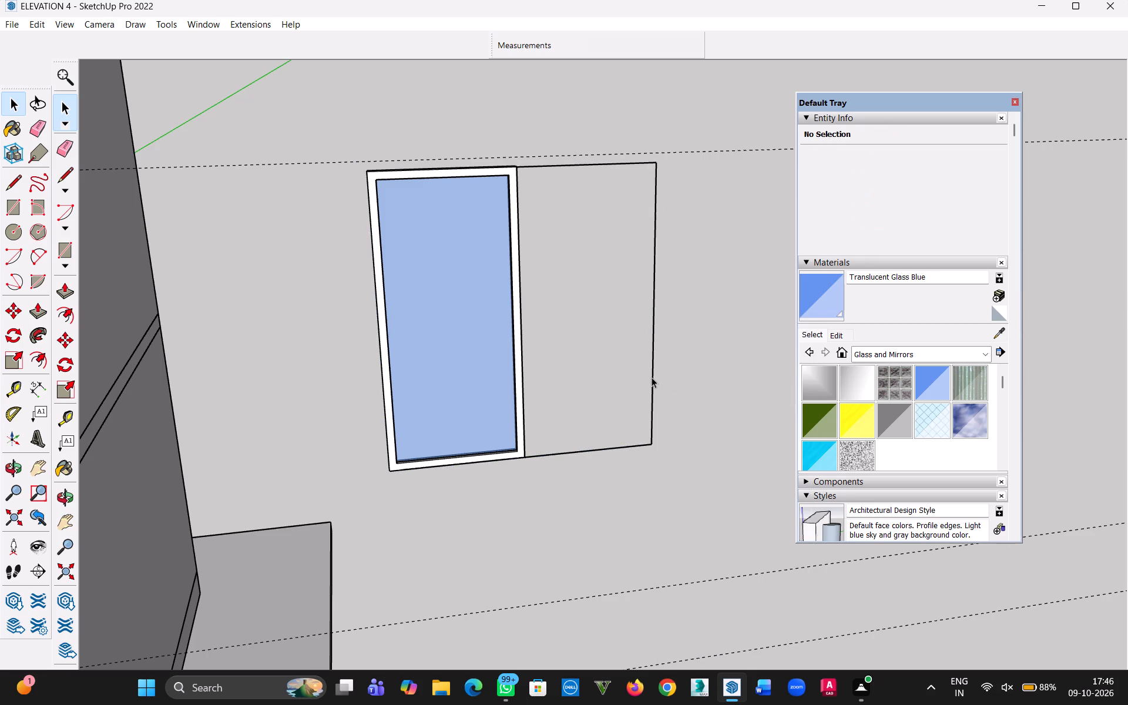
# Delete the three leftover vertical, bottom and top edges outlining the empty second-shutter opening.
pyautogui.click(652, 377)
pyautogui.press('Delete')
pyautogui.click(627, 445)
pyautogui.press('Delete')
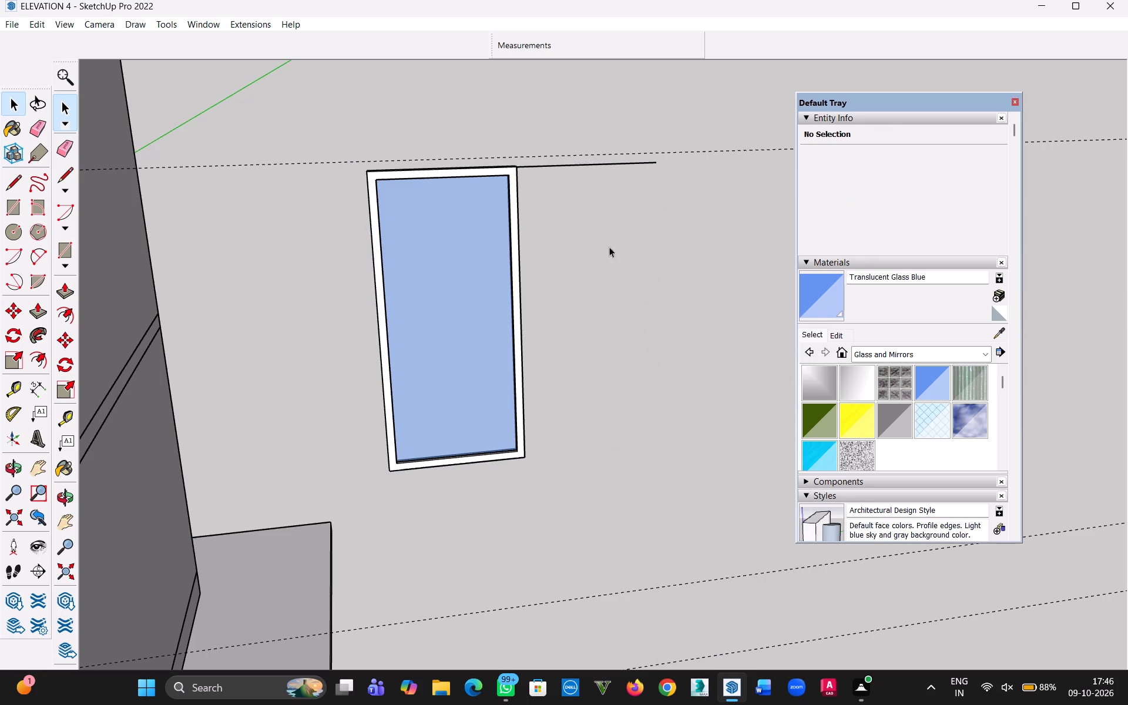
pyautogui.click(600, 163)
pyautogui.press('Delete')
# Select the shutter frame together with its glass pane and make them one group.
pyautogui.moveTo(596, 219); pyautogui.dragTo(541, 335, button='middle')
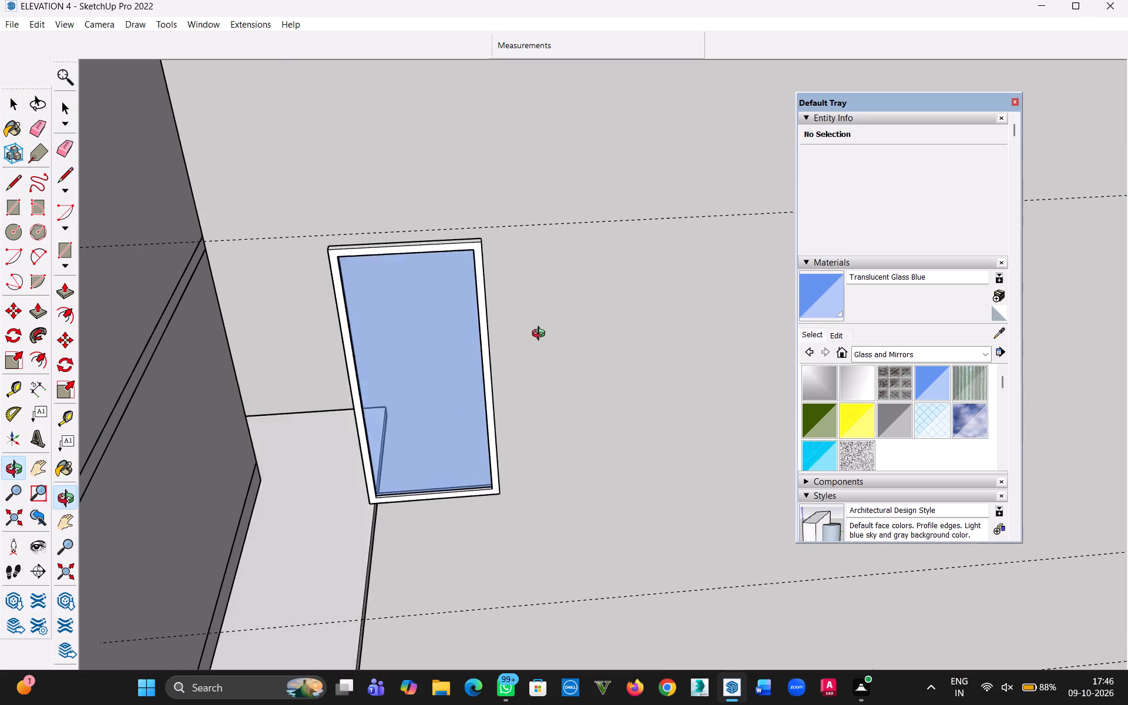
pyautogui.moveTo(541, 335); pyautogui.dragTo(547, 330, button='middle')
pyautogui.scroll(5, 542, 341)
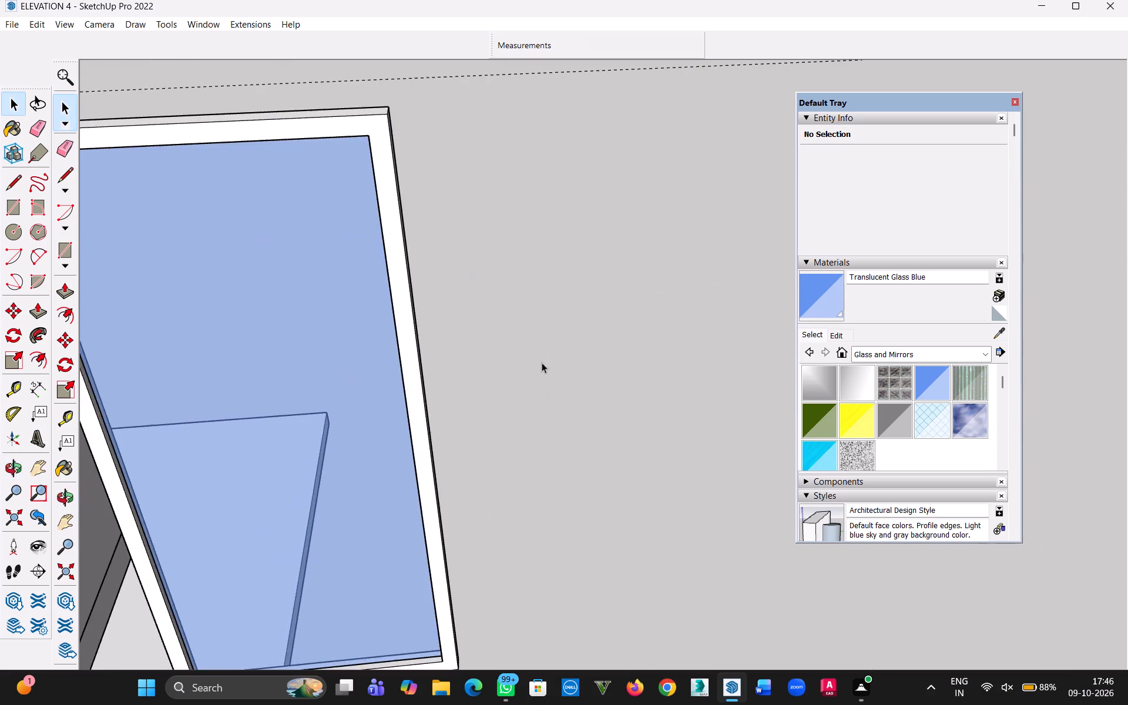
pyautogui.scroll(-4, 542, 369)
pyautogui.scroll(-3, 308, 248)
pyautogui.moveTo(308, 289); pyautogui.dragTo(444, 311, button='middle')
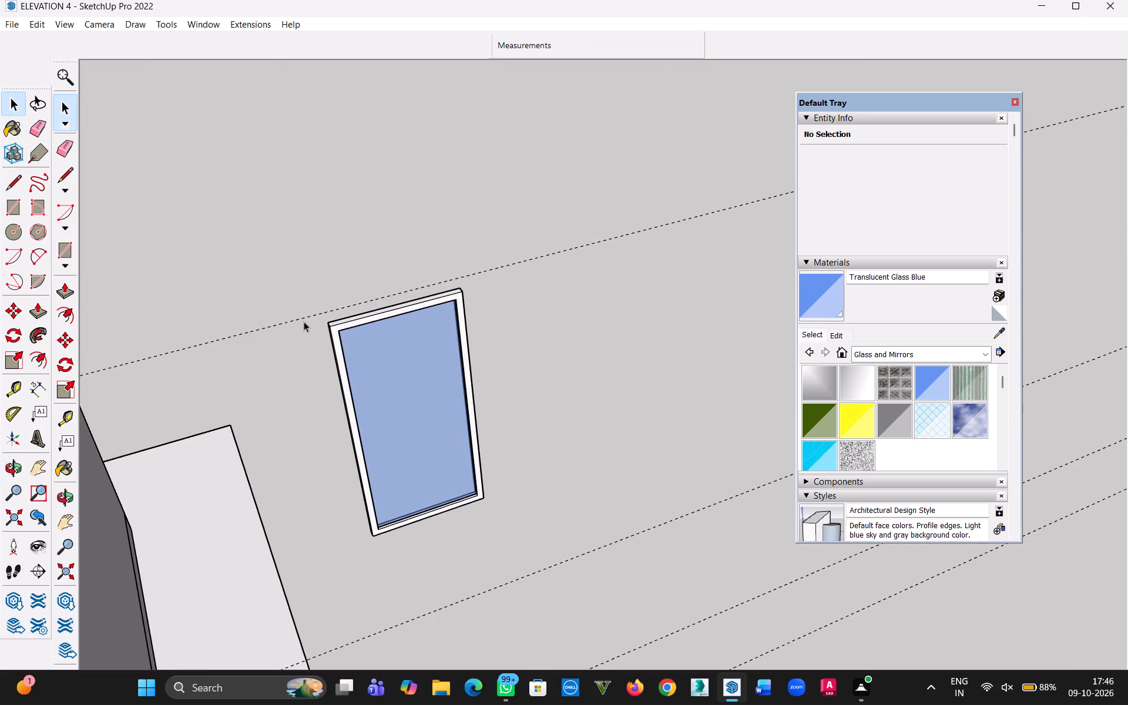
pyautogui.moveTo(313, 317); pyautogui.dragTo(529, 528)
pyautogui.moveTo(525, 512); pyautogui.dragTo(318, 321)
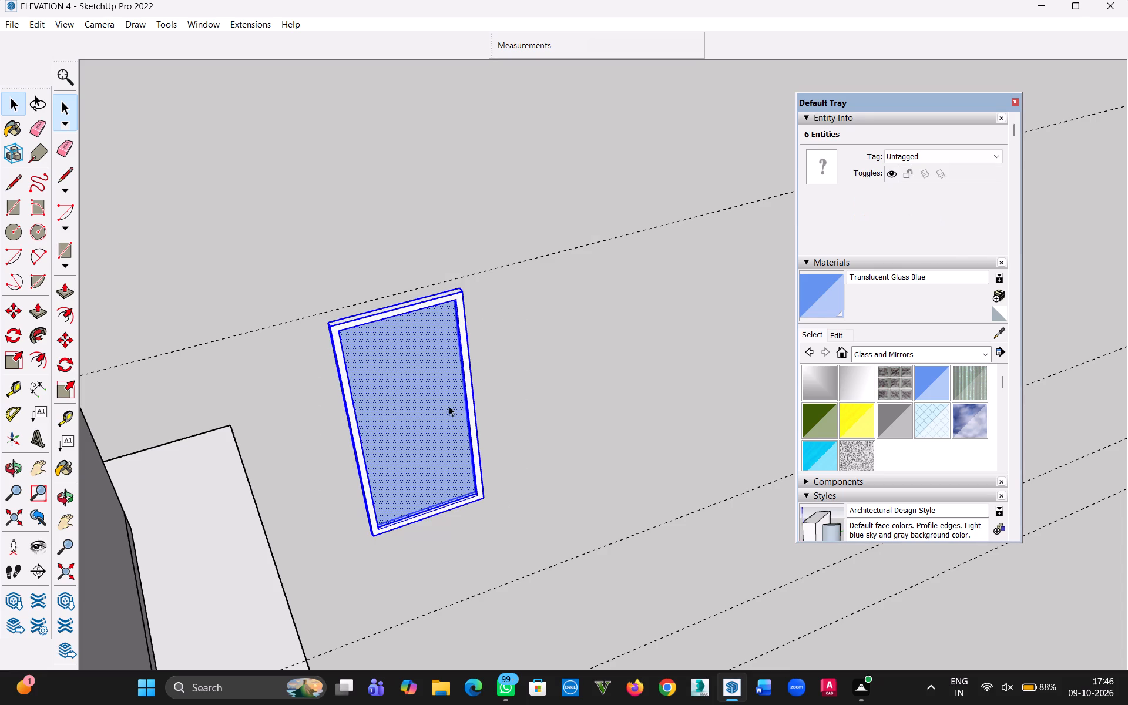
pyautogui.rightClick(447, 407)
pyautogui.click(520, 241)
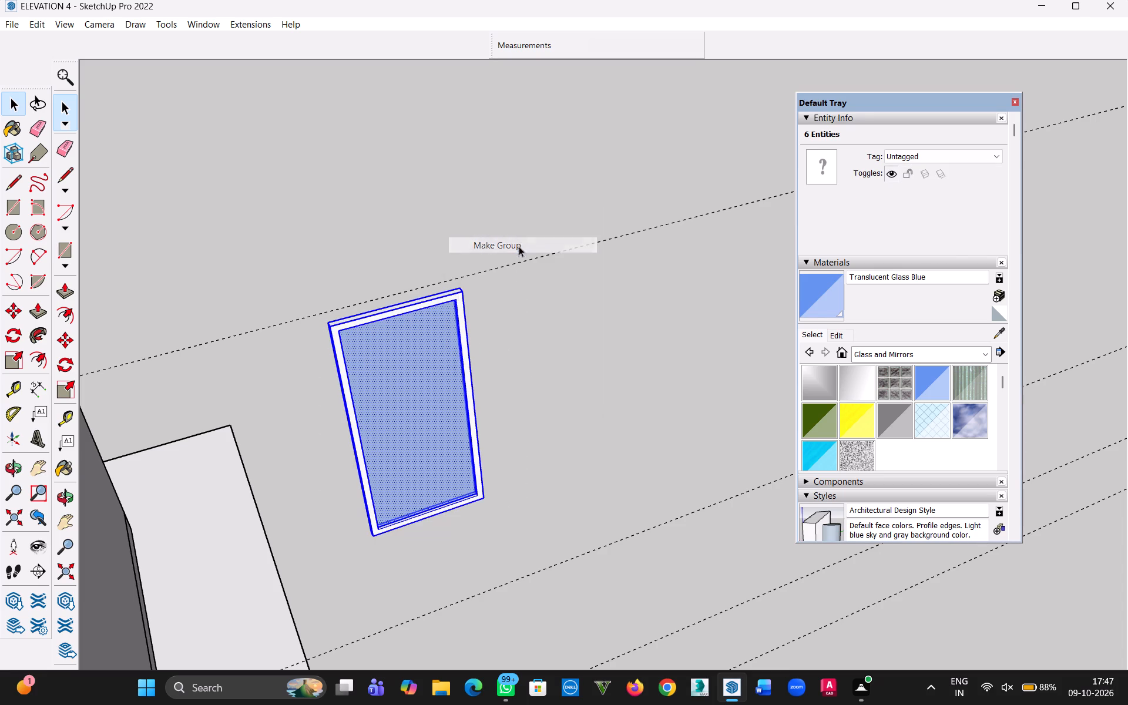
# Unhide all hidden geometry so the door's outer frame is displayed with the glazed shutter.
pyautogui.click(529, 391)
pyautogui.click(46, 26)
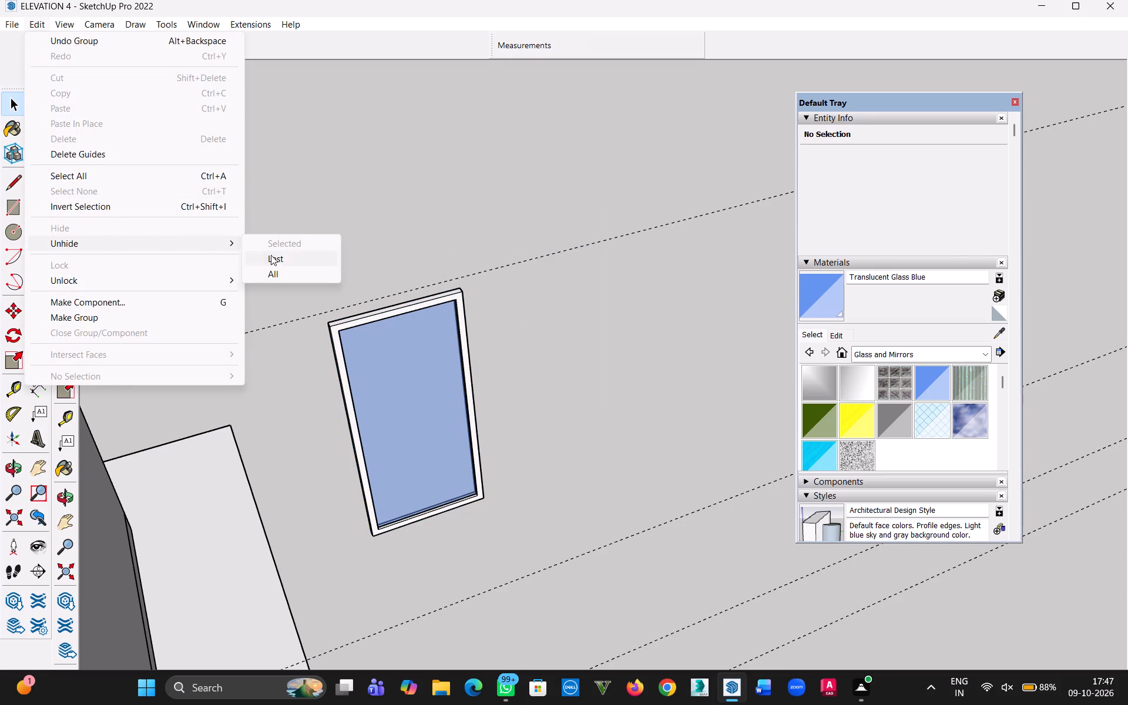
pyautogui.click(279, 273)
# Copy the glazed shutter group by its bottom outer corner about 3' 1" across into the empty half of the door frame.
pyautogui.moveTo(530, 357); pyautogui.dragTo(390, 265, button='middle')
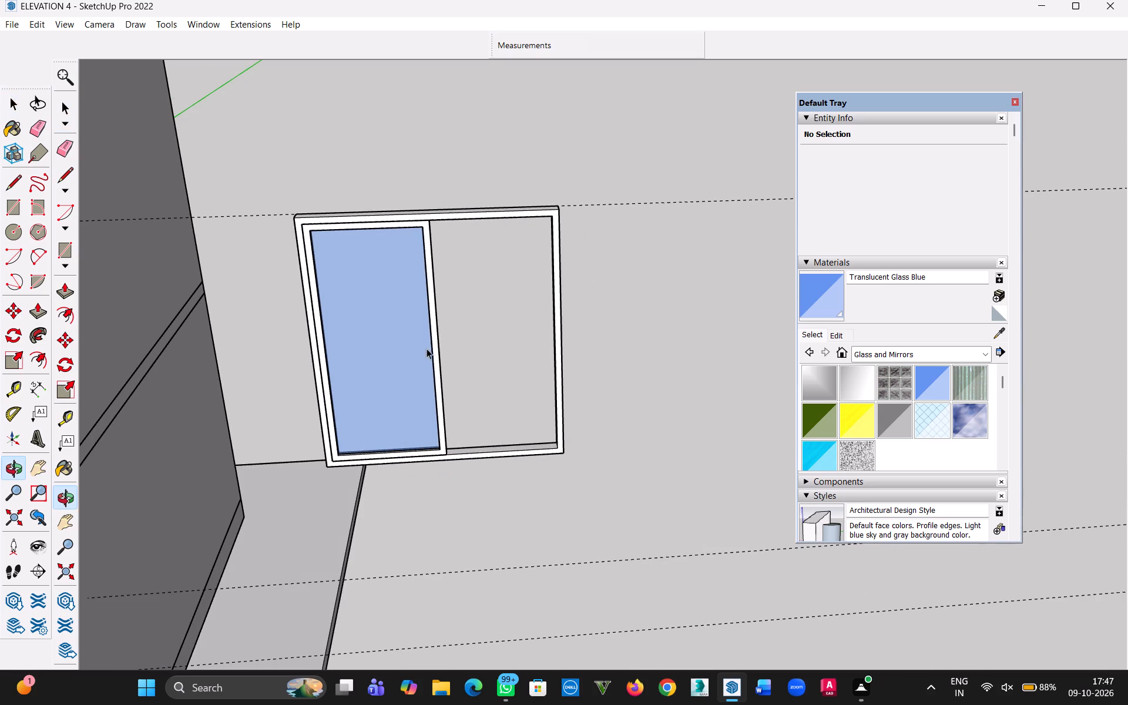
pyautogui.click(432, 350)
pyautogui.scroll(8, 417, 380)
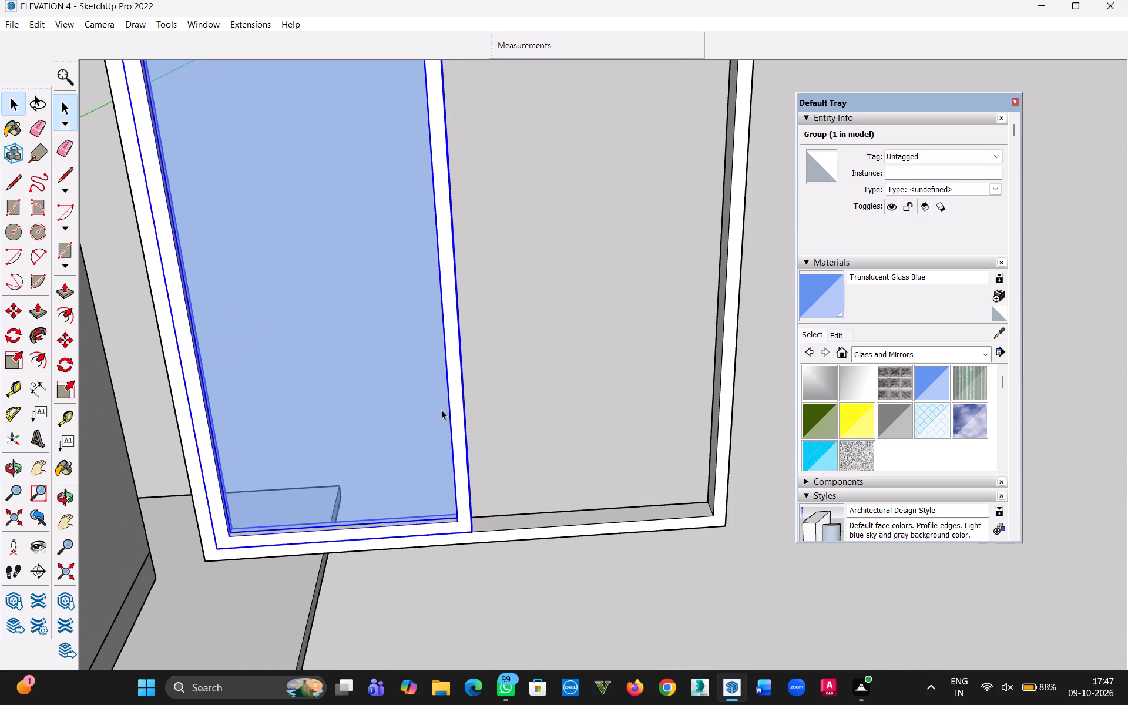
pyautogui.press('m')
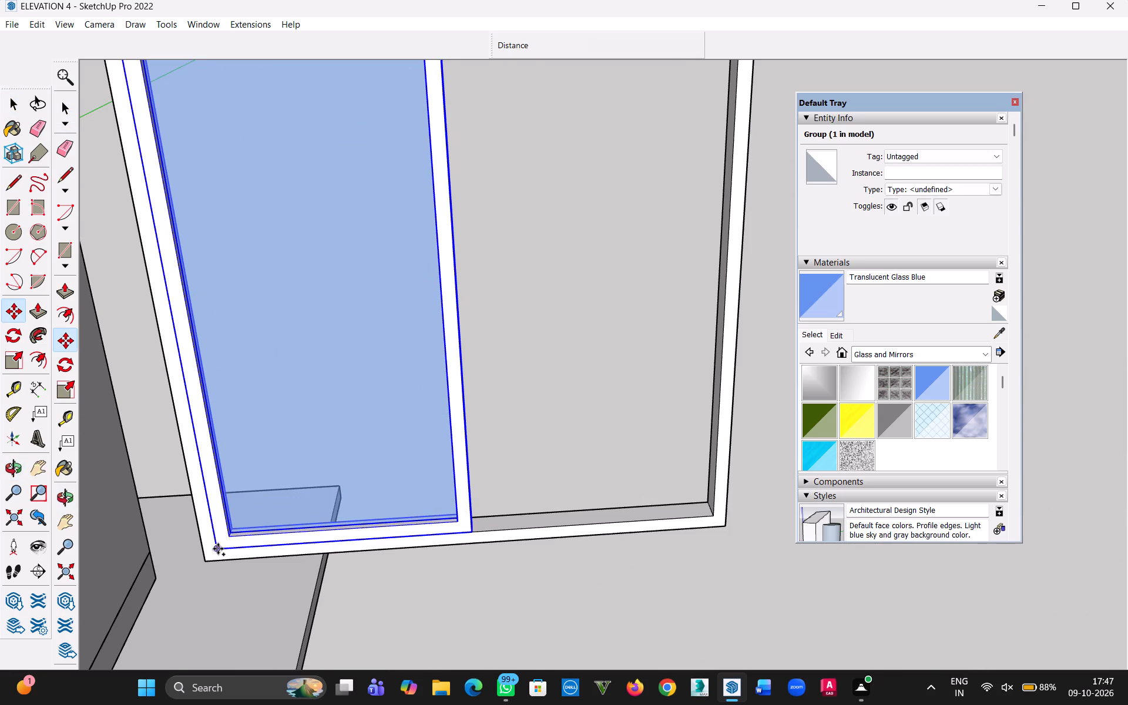
pyautogui.click(218, 549)
pyautogui.moveTo(487, 520); pyautogui.dragTo(339, 560, button='middle')
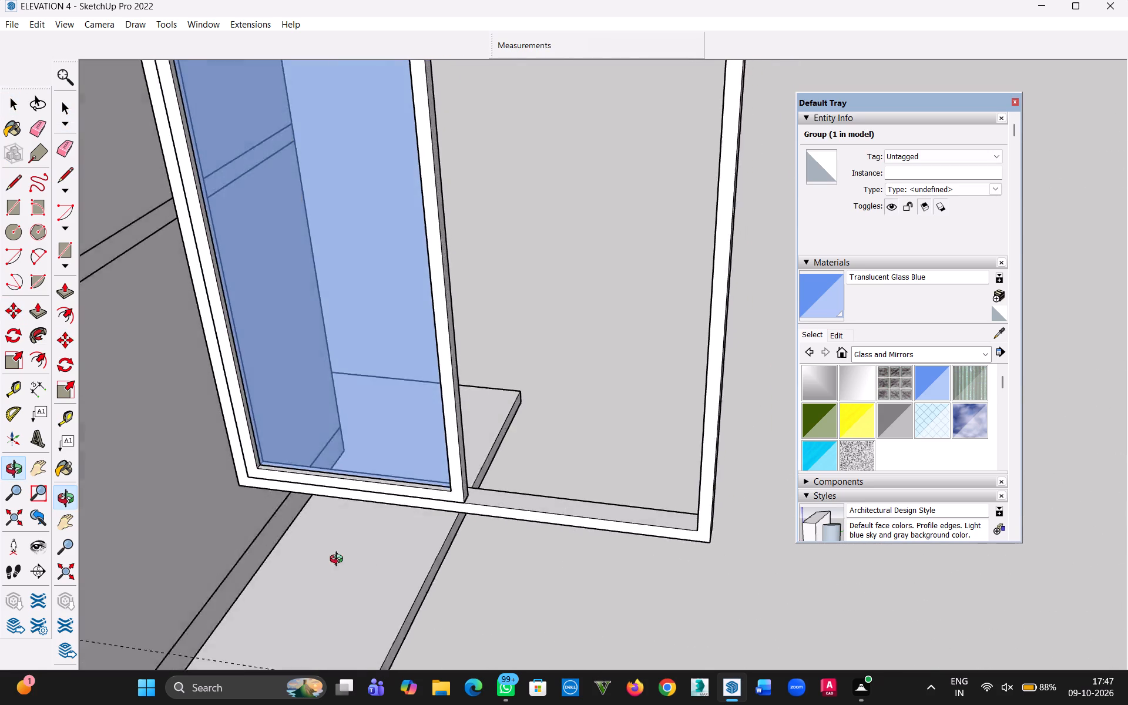
pyautogui.moveTo(339, 560); pyautogui.dragTo(253, 558, button='middle')
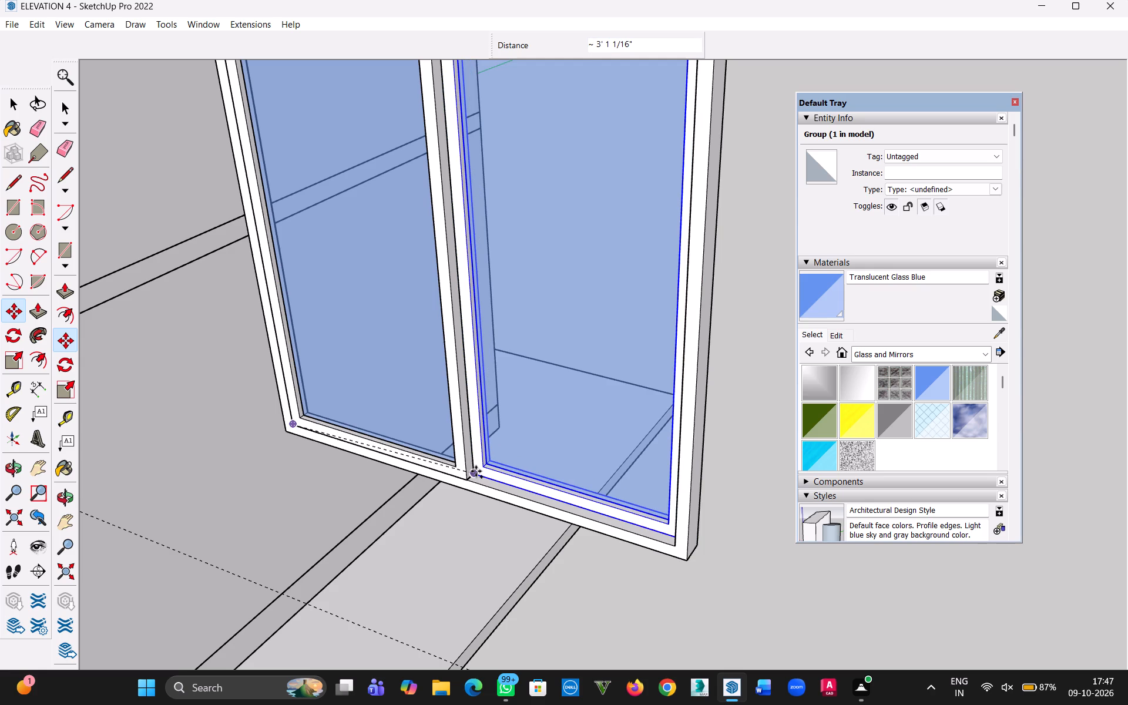
pyautogui.click(476, 472)
# Select the door's outer frame and both glazed shutters and make them one group.
pyautogui.moveTo(465, 498); pyautogui.dragTo(600, 502, button='middle')
pyautogui.press('h')
pyautogui.moveTo(660, 532); pyautogui.dragTo(305, 509)
pyautogui.moveTo(382, 509); pyautogui.dragTo(488, 499, button='middle')
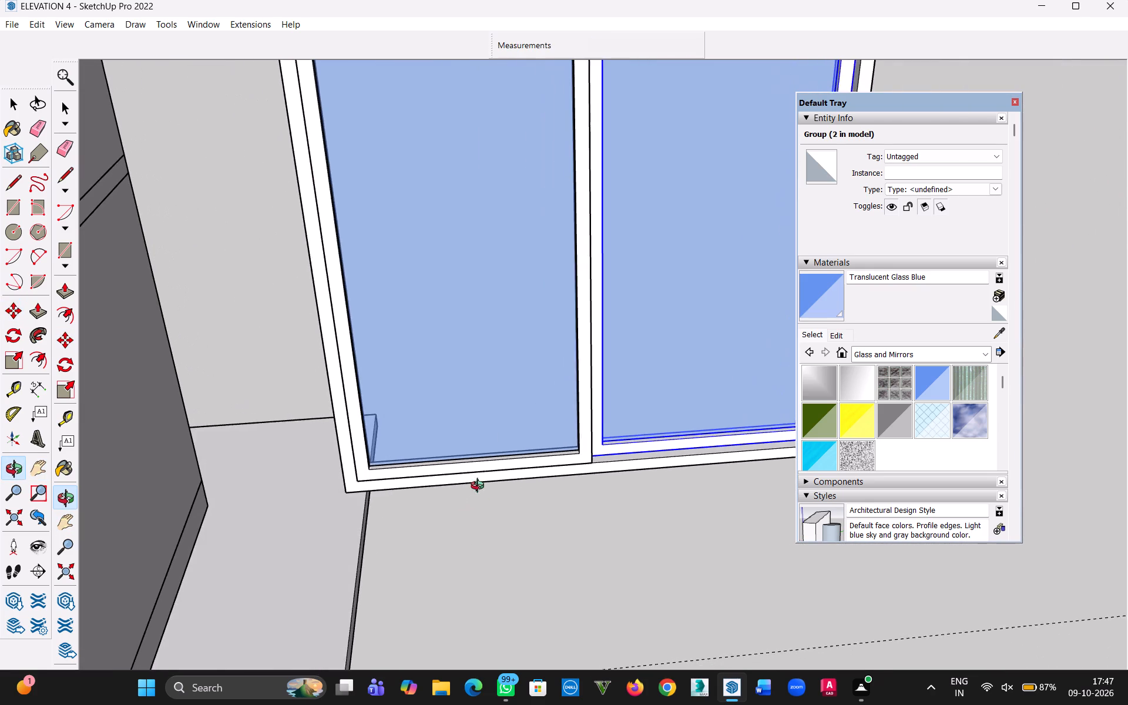
pyautogui.scroll(-5, 466, 461)
pyautogui.click(11, 98)
pyautogui.click(298, 90)
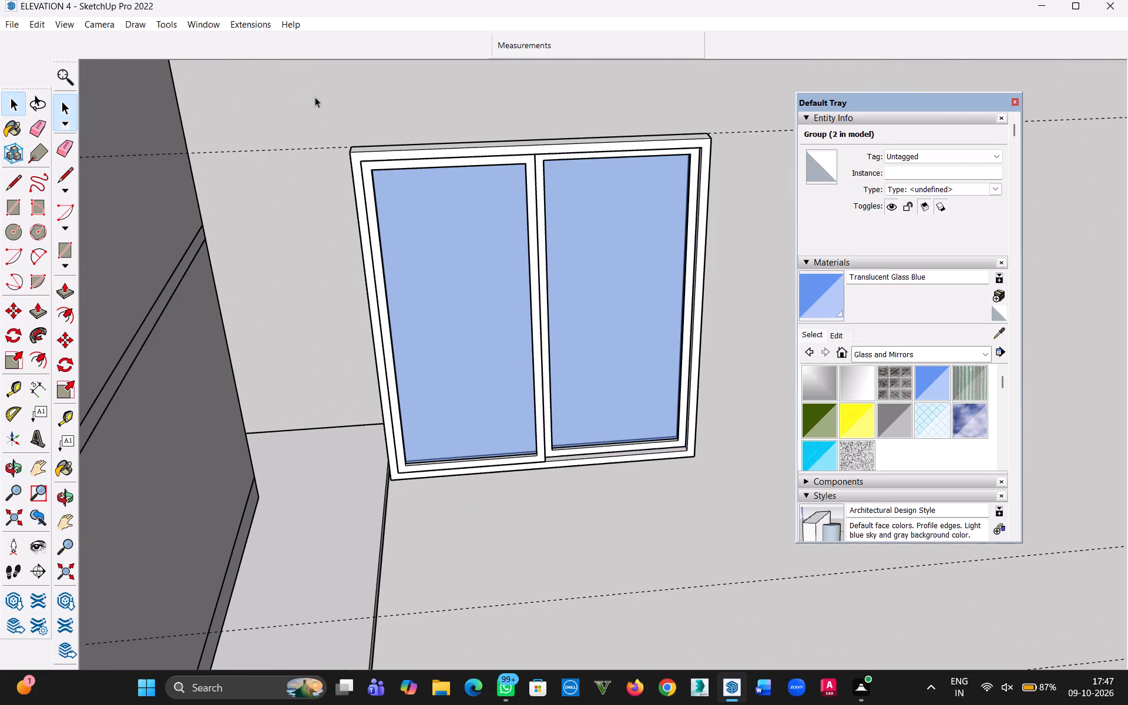
pyautogui.moveTo(308, 129); pyautogui.dragTo(387, 176)
pyautogui.press('Escape')
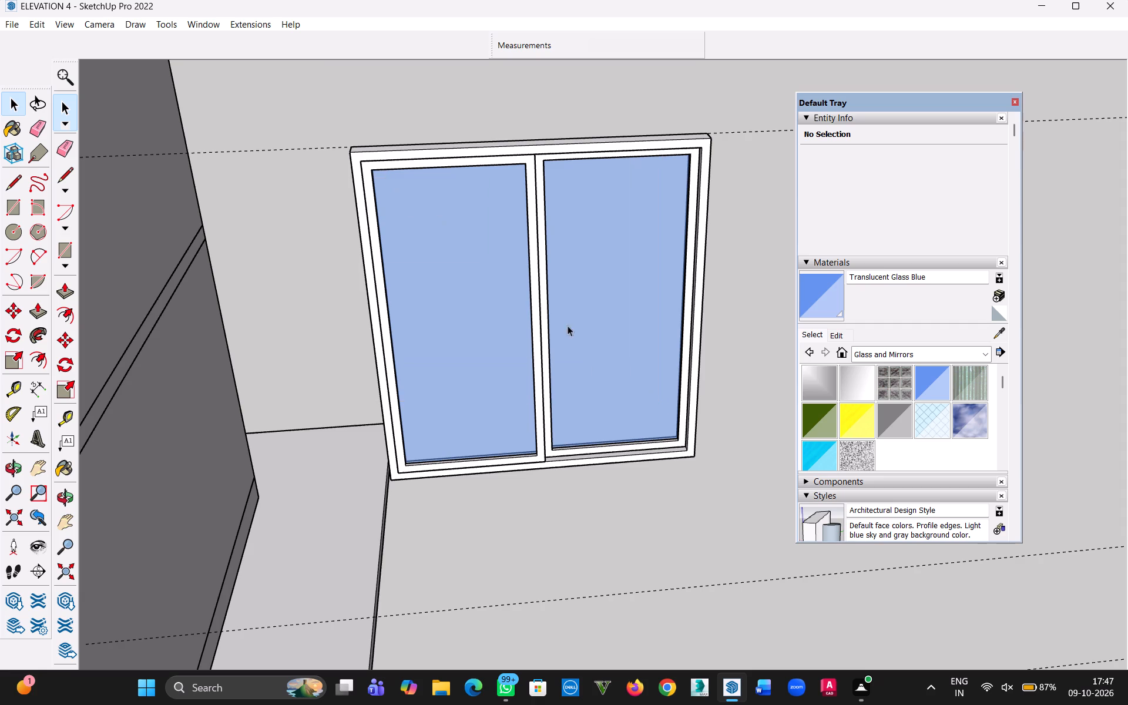
pyautogui.moveTo(716, 492); pyautogui.dragTo(461, 294)
pyautogui.rightClick(523, 314)
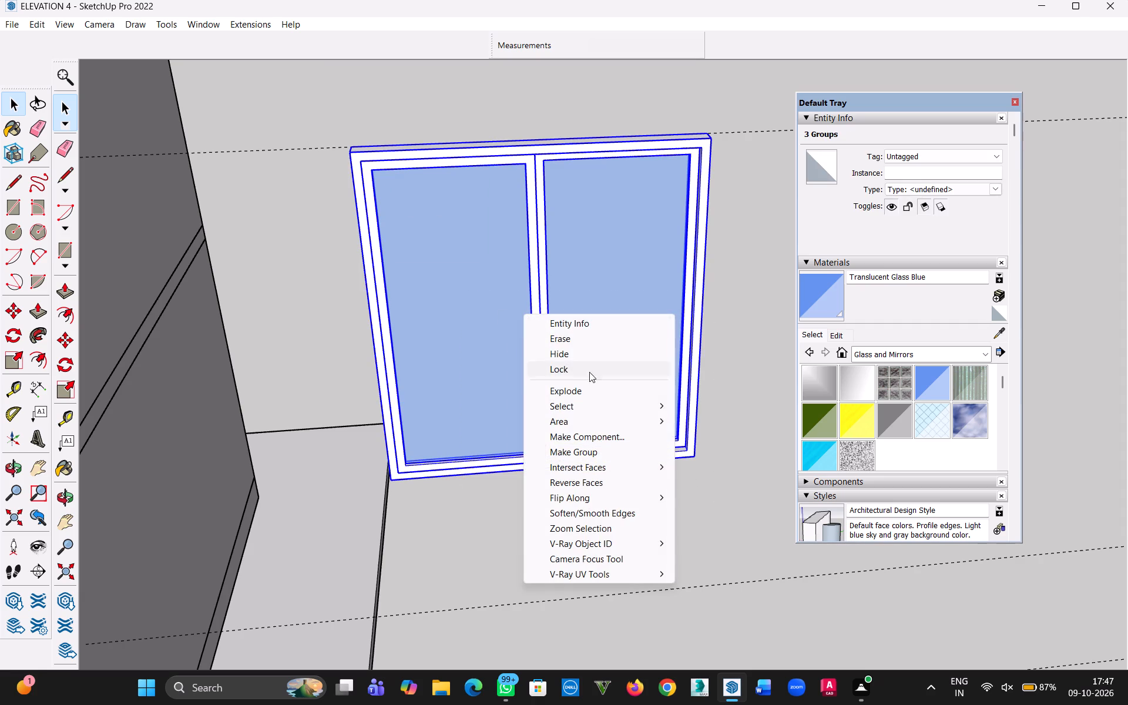
pyautogui.click(585, 453)
# Move the door group by its bottom outer corner onto the bottom corner of the first-floor balcony wall opening.
pyautogui.scroll(-13, 459, 339)
pyautogui.scroll(-3, 477, 281)
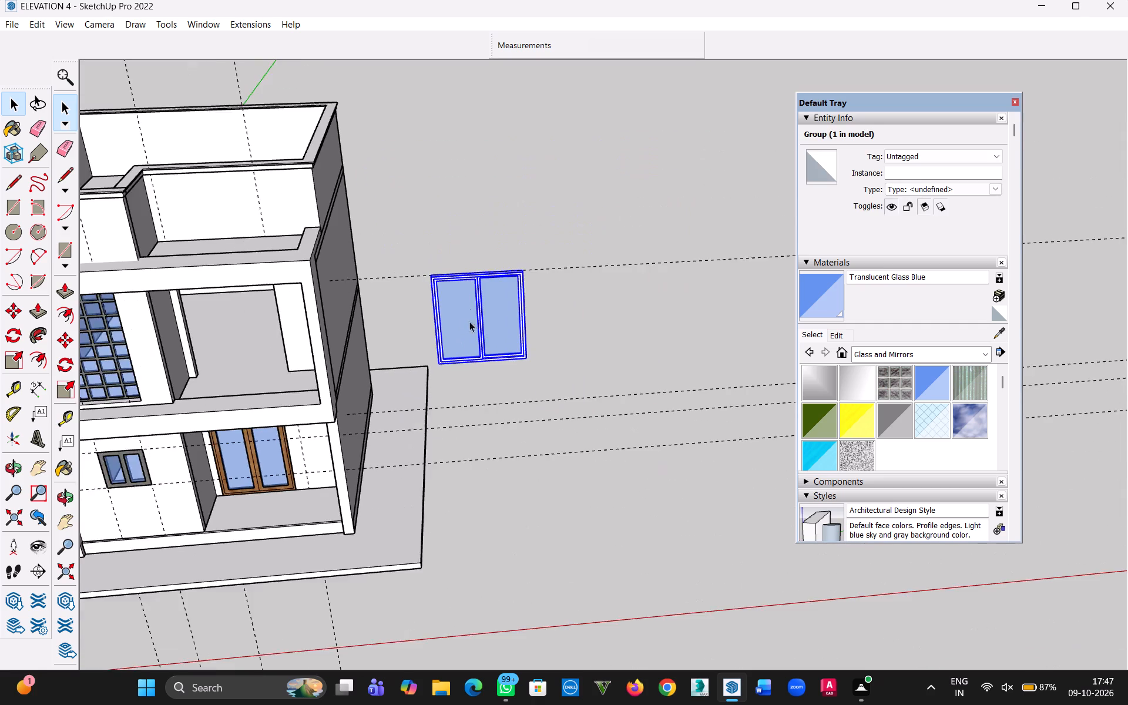
pyautogui.scroll(3, 479, 334)
pyautogui.press('m')
pyautogui.scroll(16, 551, 376)
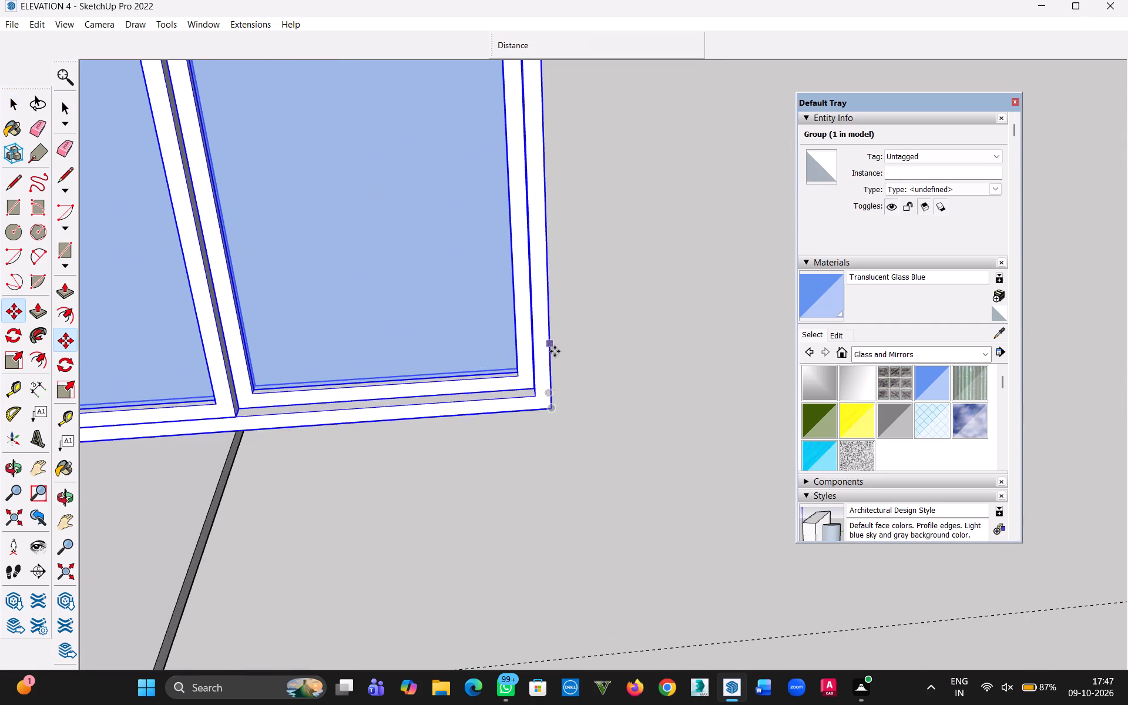
pyautogui.click(545, 410)
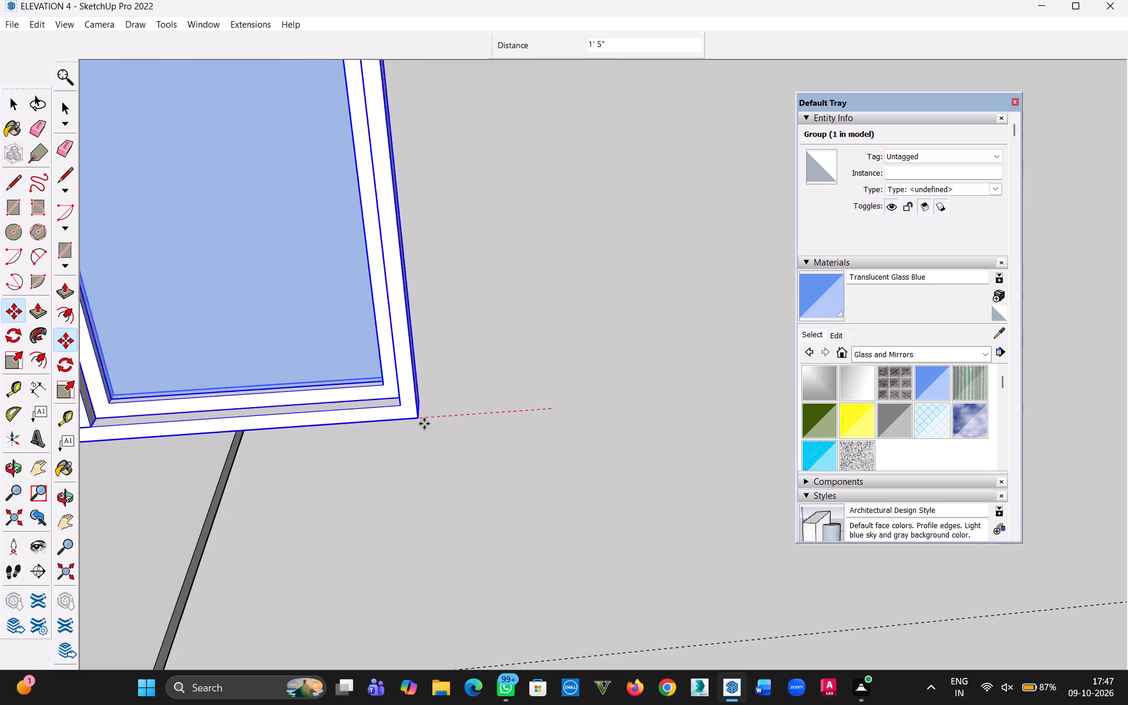
pyautogui.press('Escape')
pyautogui.click(550, 409)
pyautogui.press('h')
pyautogui.moveTo(434, 454); pyautogui.dragTo(657, 419)
pyautogui.scroll(-14, 589, 435)
pyautogui.moveTo(202, 499); pyautogui.dragTo(546, 472)
pyautogui.press('Escape')
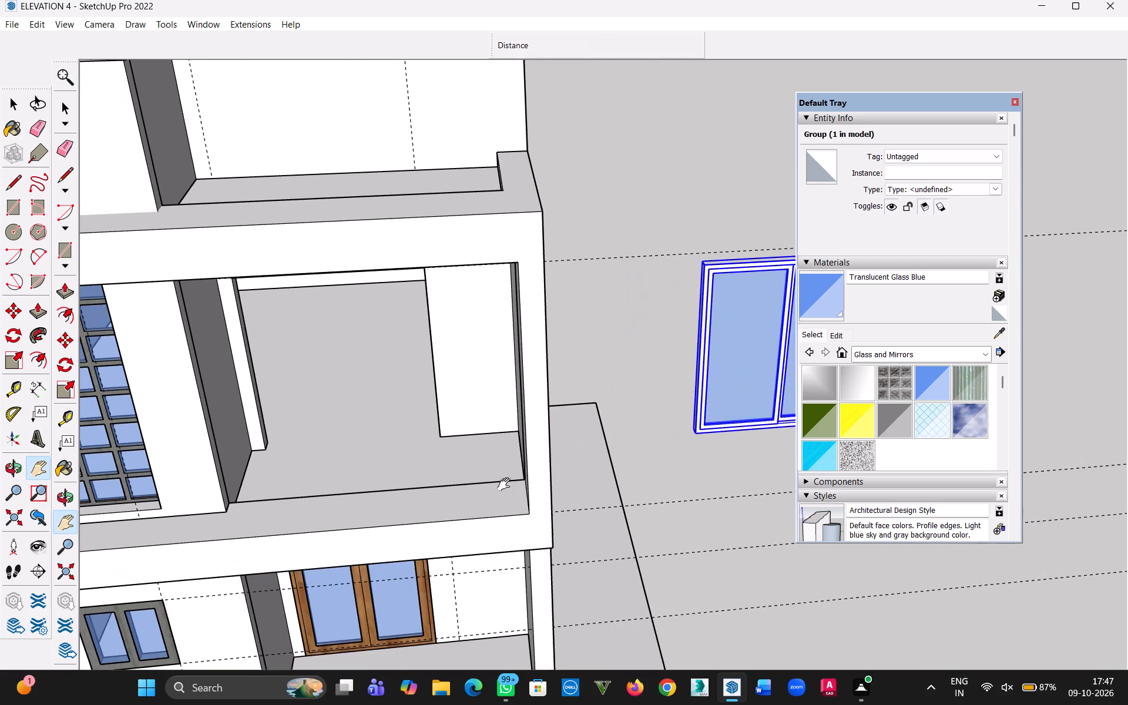
pyautogui.scroll(7, 394, 436)
pyautogui.scroll(3, 460, 441)
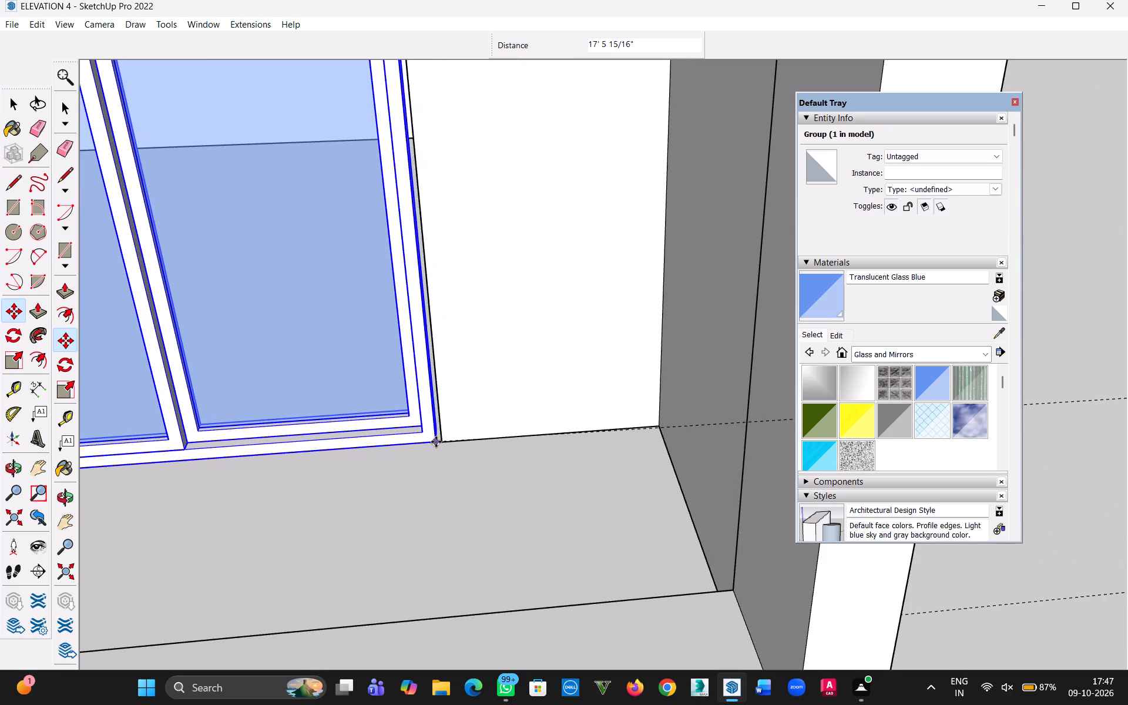
pyautogui.click(444, 441)
pyautogui.scroll(-12, 274, 414)
pyautogui.moveTo(264, 441); pyautogui.dragTo(350, 344, button='middle')
pyautogui.click(11, 102)
pyautogui.click(636, 243)
# Inside the door group, paint both shutter frames and the outer frame with Metal Seamed, sampled from the neighbouring grid window.
pyautogui.scroll(-7, 649, 376)
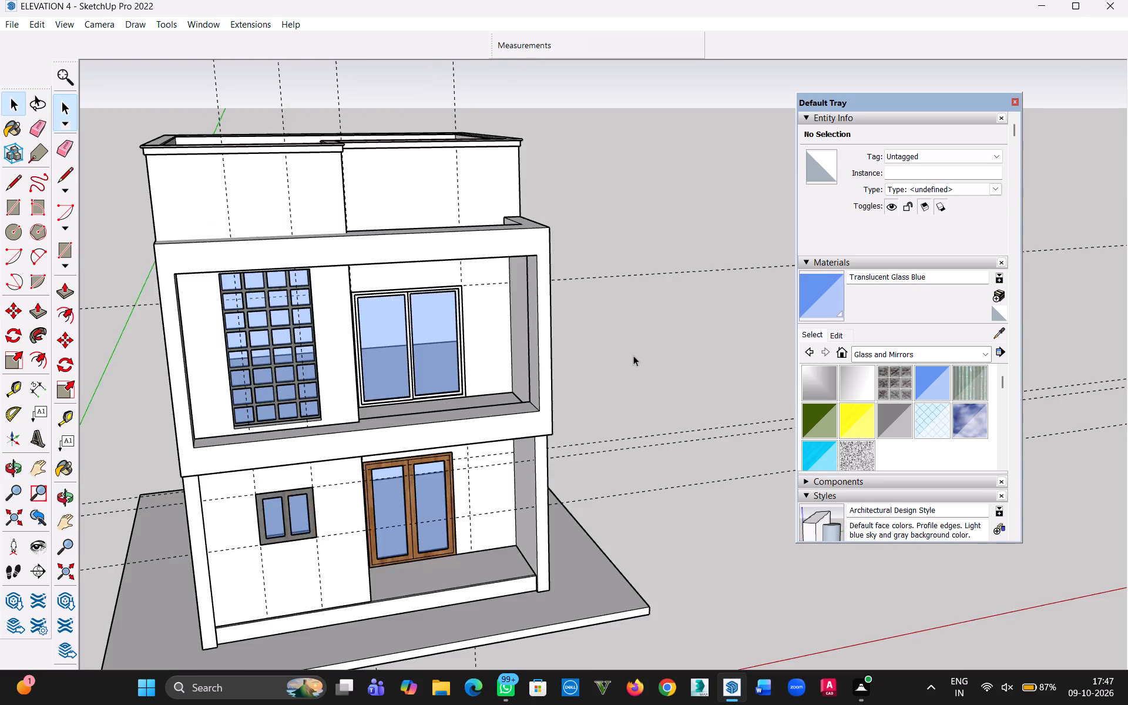
pyautogui.scroll(-4, 633, 355)
pyautogui.moveTo(346, 310); pyautogui.dragTo(231, 372, button='middle')
pyautogui.press('b')
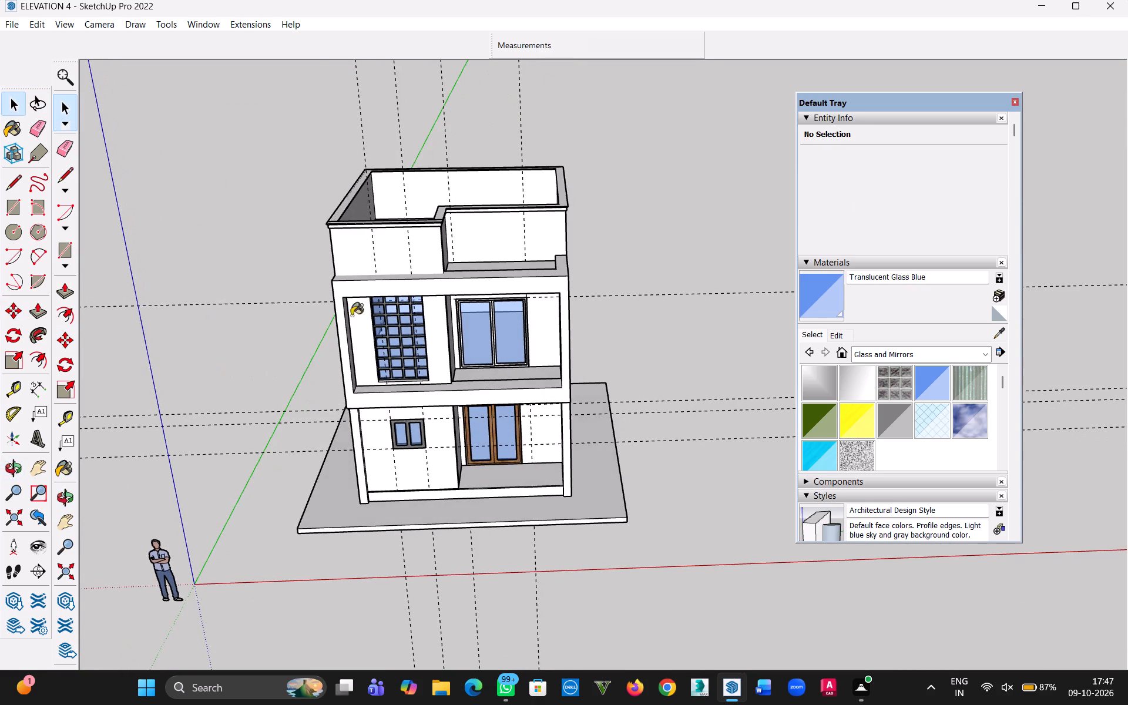
pyautogui.scroll(13, 512, 355)
pyautogui.click(12, 107)
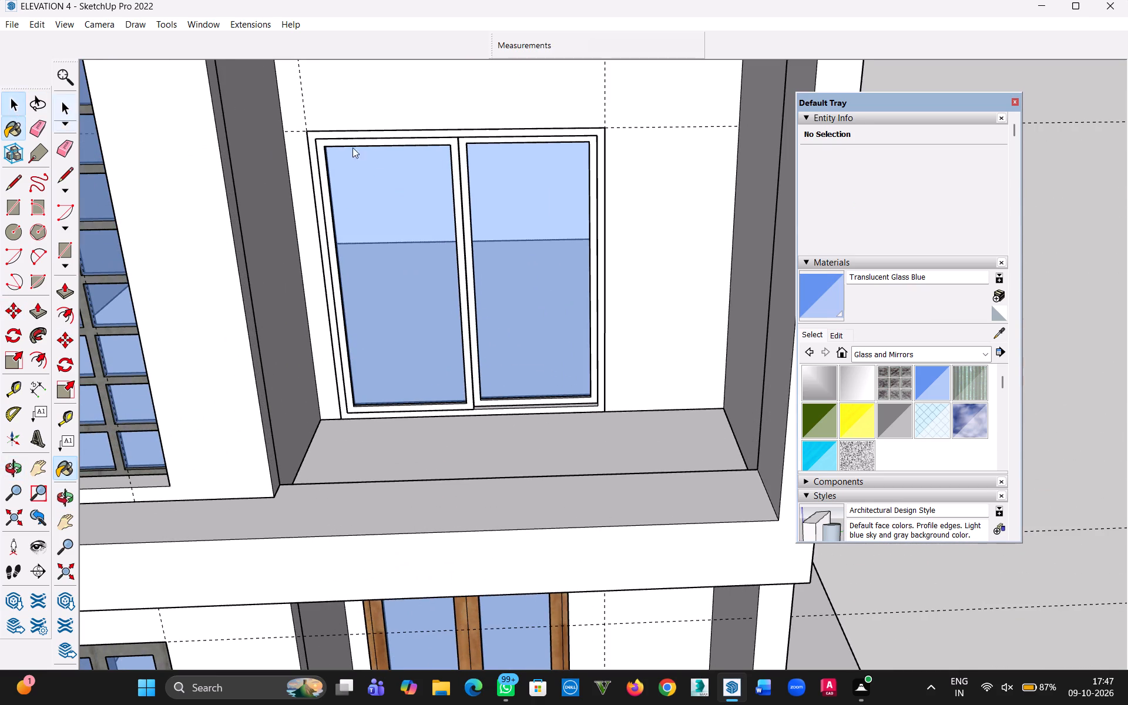
pyautogui.doubleClick(415, 142)
pyautogui.press('b')
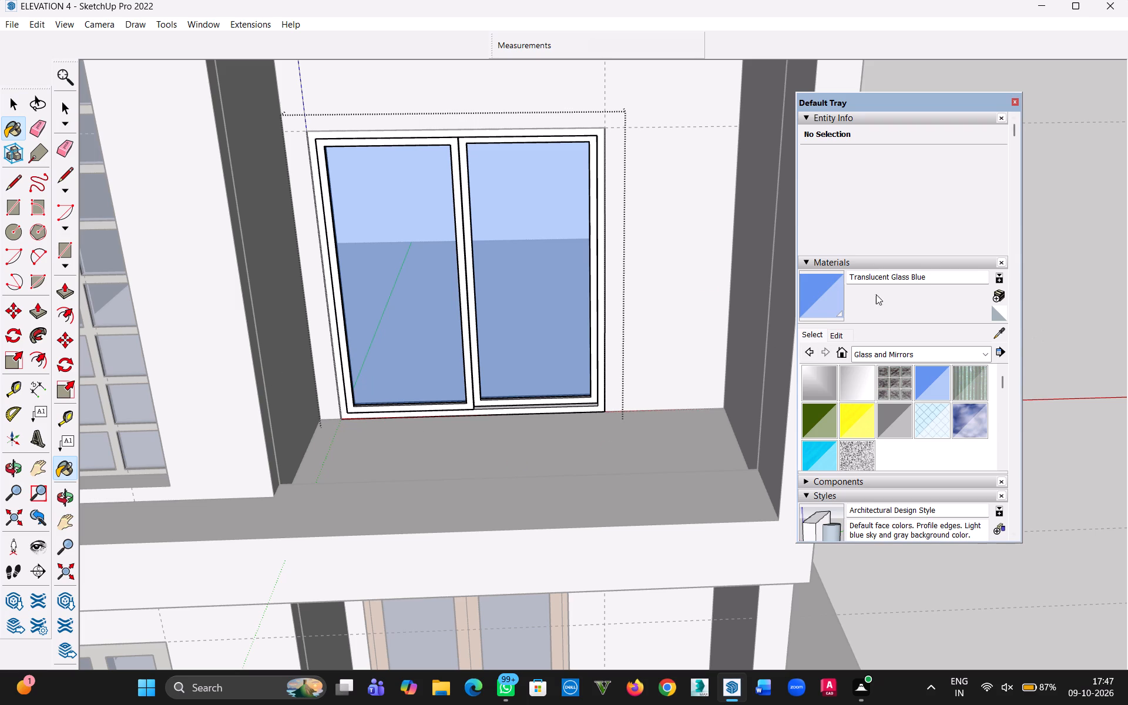
pyautogui.press('b')
pyautogui.click(1004, 334)
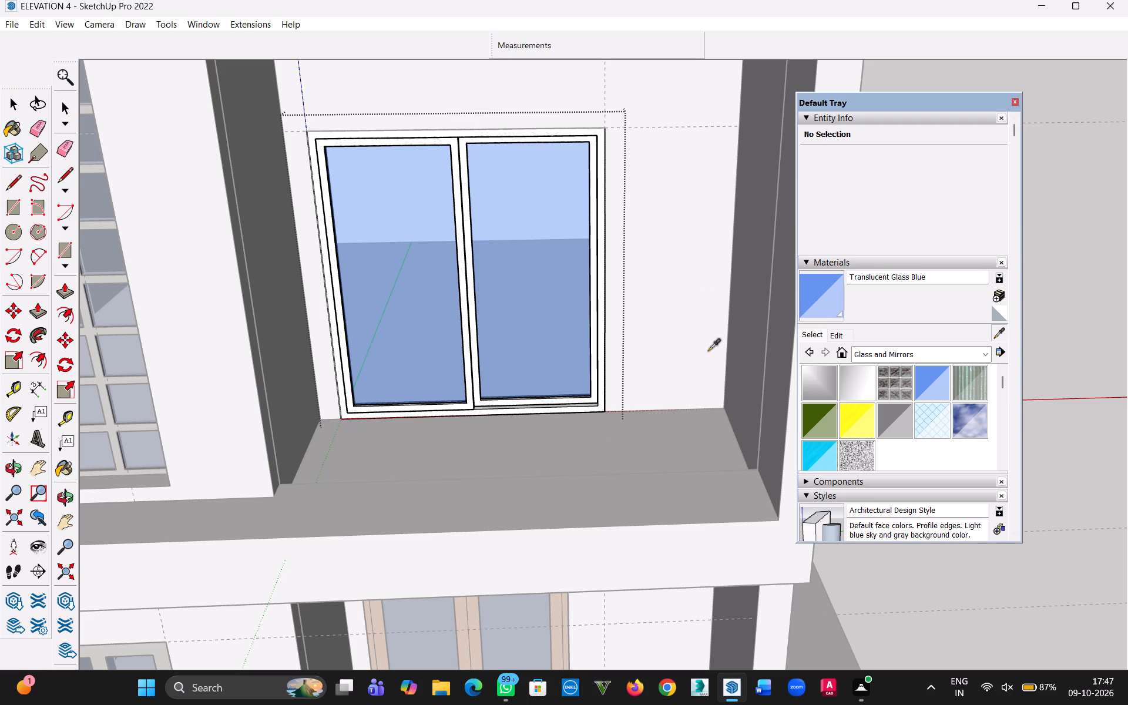
pyautogui.click(101, 378)
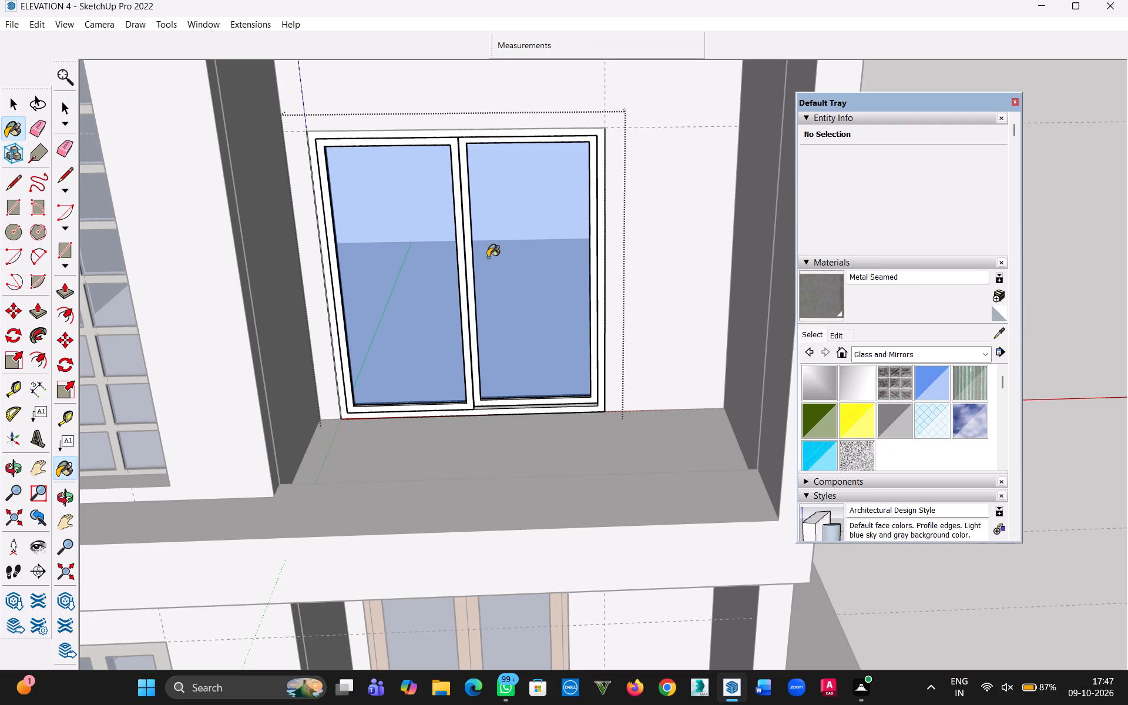
pyautogui.click(469, 257)
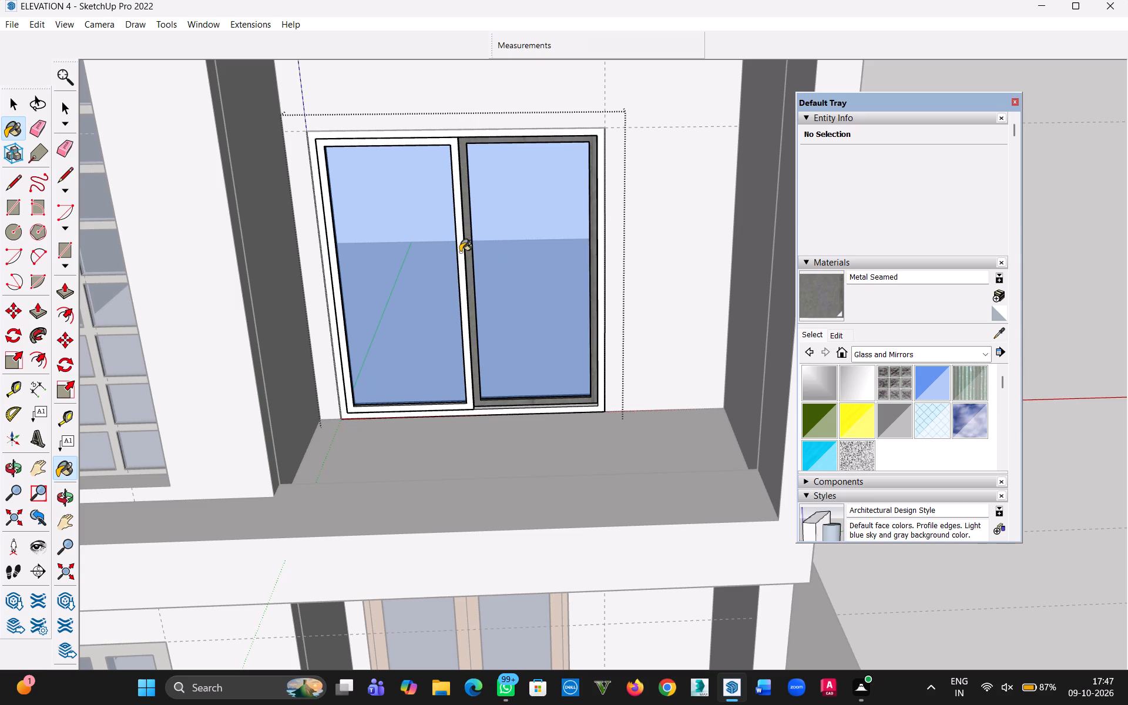
pyautogui.click(460, 252)
pyautogui.click(599, 145)
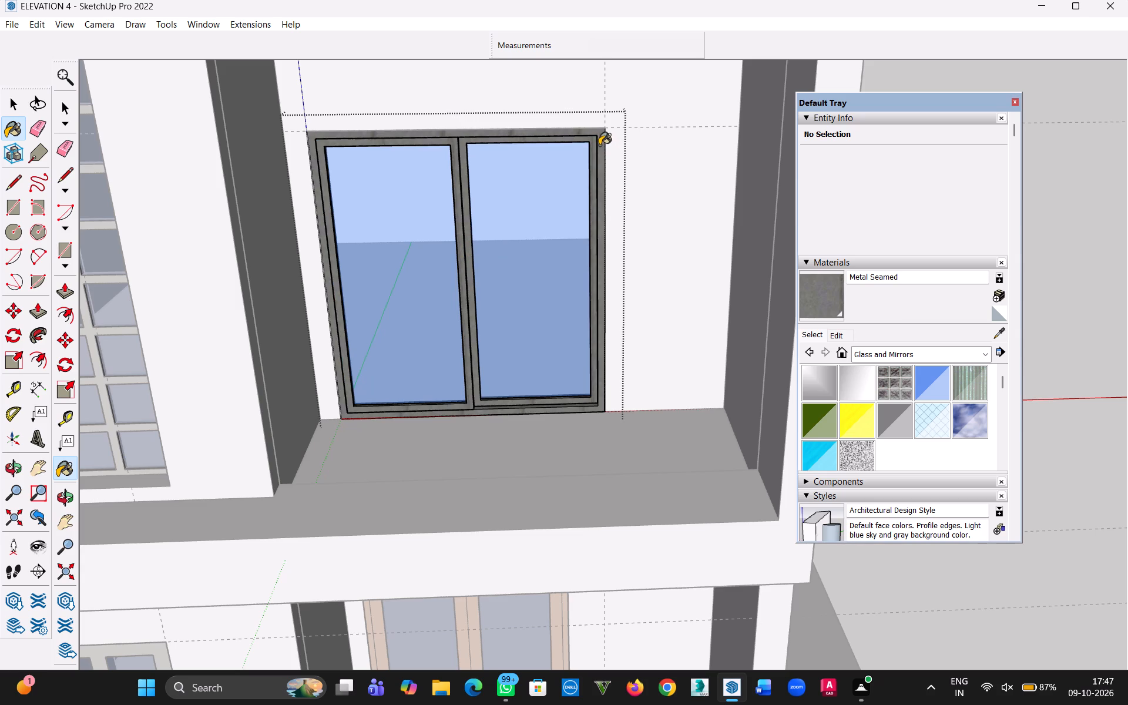
# Inspect the painted door's frame edges and glass up close from several angles.
pyautogui.scroll(4, 542, 275)
pyautogui.moveTo(544, 260); pyautogui.dragTo(266, 323, button='middle')
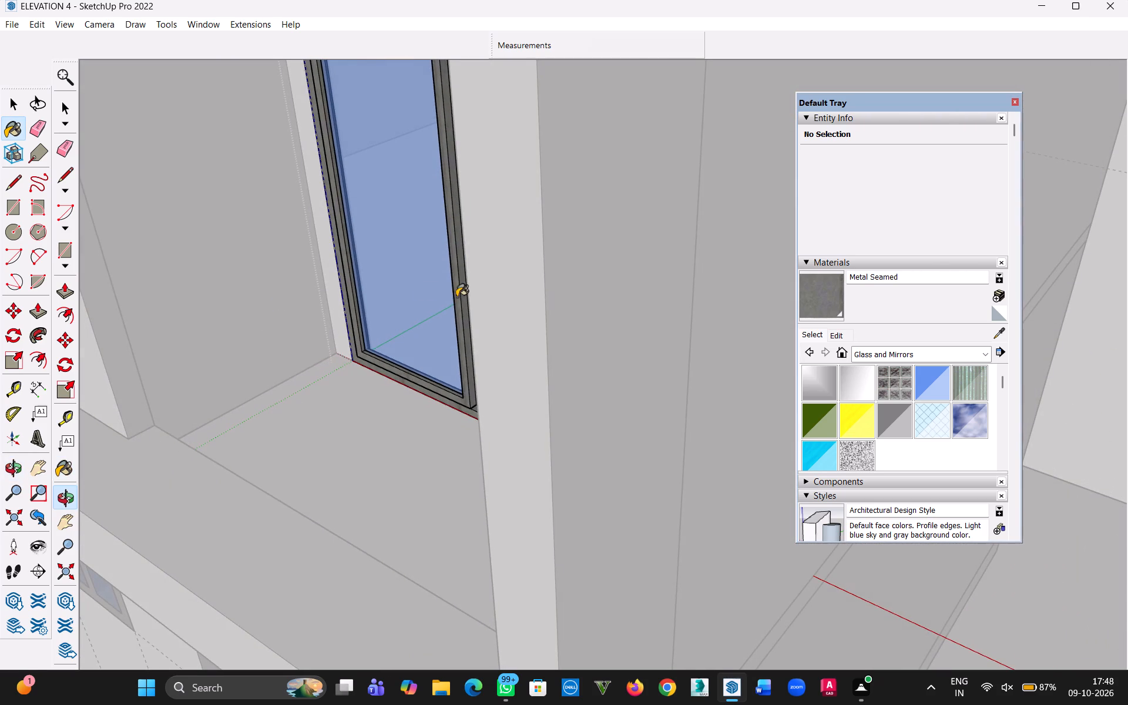
pyautogui.scroll(-4, 402, 313)
pyautogui.moveTo(444, 310); pyautogui.dragTo(688, 270, button='middle')
pyautogui.scroll(9, 492, 315)
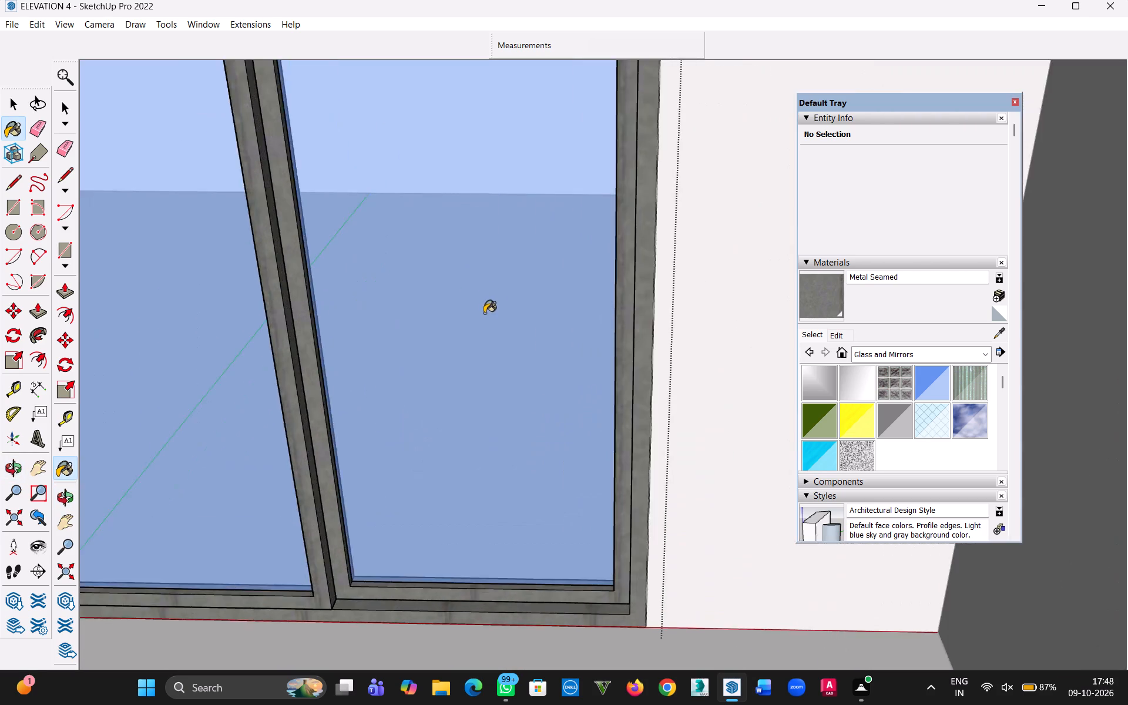
pyautogui.scroll(20, 484, 313)
pyautogui.scroll(20, 484, 313)
pyautogui.scroll(5, 484, 313)
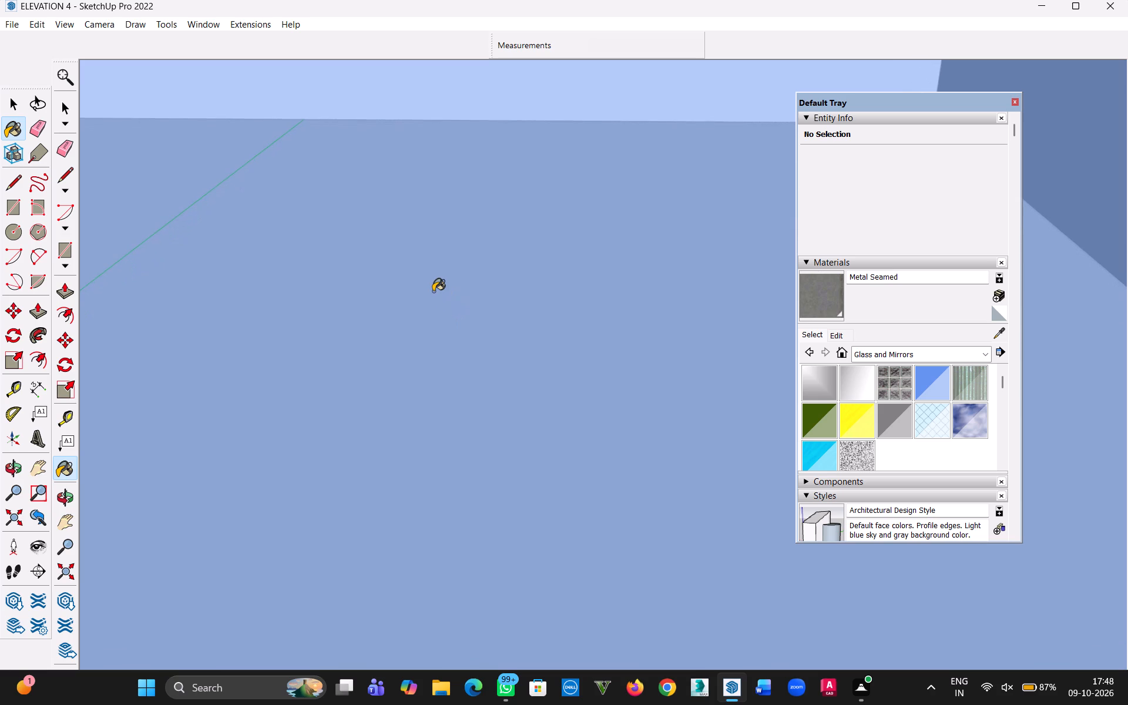
pyautogui.scroll(11, 433, 291)
pyautogui.press('h')
pyautogui.moveTo(440, 273); pyautogui.dragTo(371, 635)
pyautogui.moveTo(591, 237); pyautogui.dragTo(512, 424)
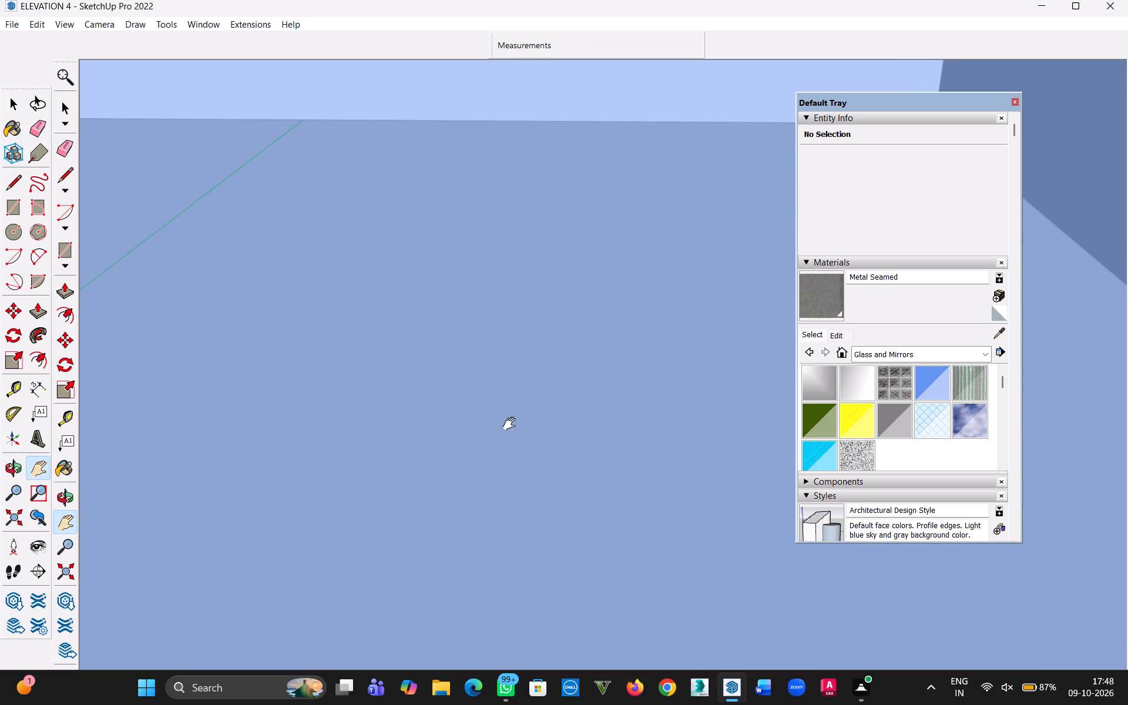
pyautogui.moveTo(512, 424); pyautogui.dragTo(521, 512)
pyautogui.moveTo(549, 106); pyautogui.dragTo(307, 428)
pyautogui.scroll(13, 448, 287)
pyautogui.scroll(-6, 396, 282)
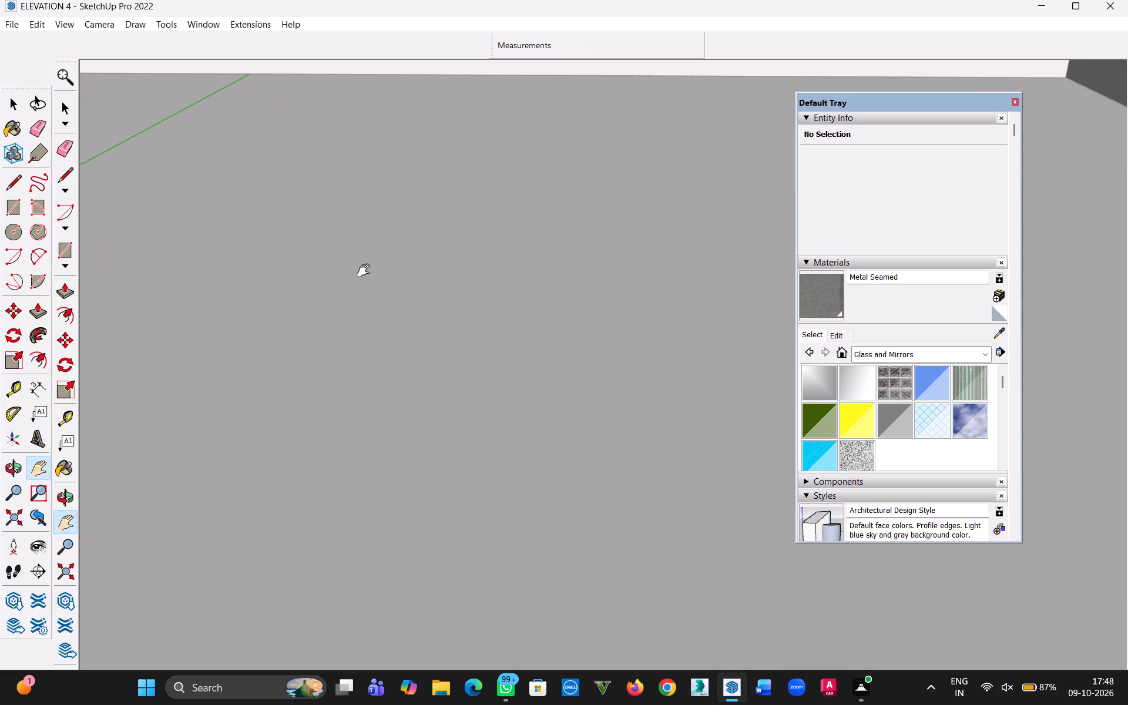
pyautogui.moveTo(239, 237); pyautogui.dragTo(553, 257, button='middle')
pyautogui.moveTo(618, 213); pyautogui.dragTo(602, 223)
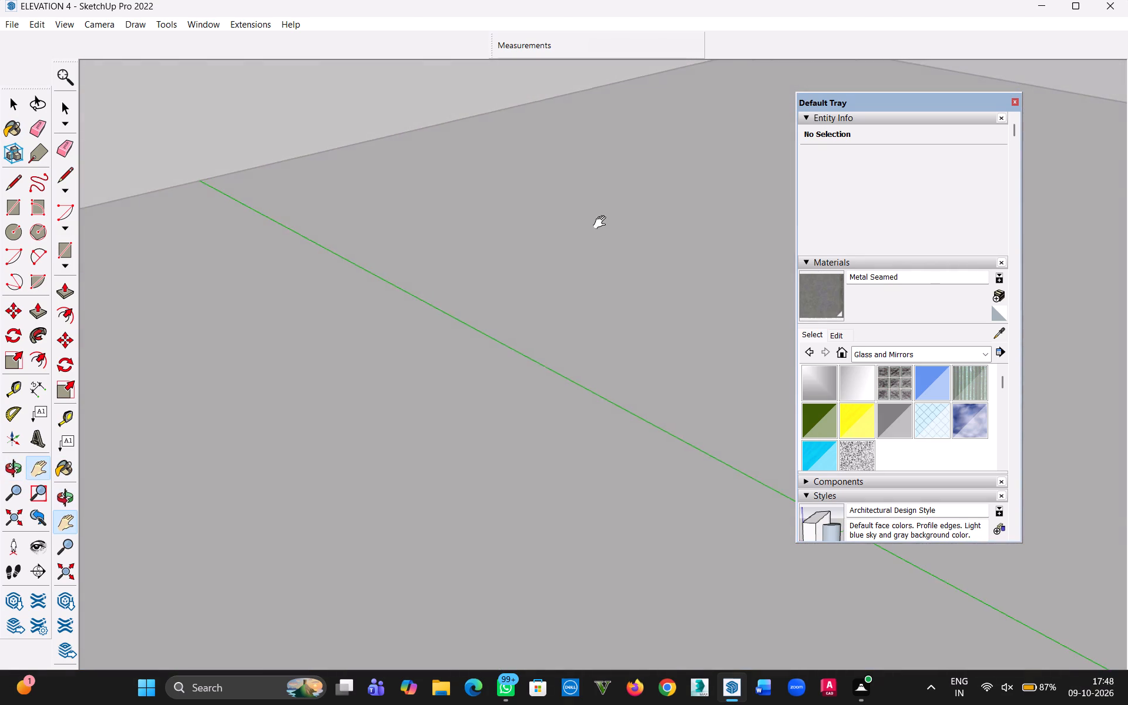
pyautogui.moveTo(602, 223); pyautogui.dragTo(9, 558)
pyautogui.moveTo(675, 405); pyautogui.dragTo(496, 384)
pyautogui.moveTo(499, 377); pyautogui.dragTo(600, 397, button='middle')
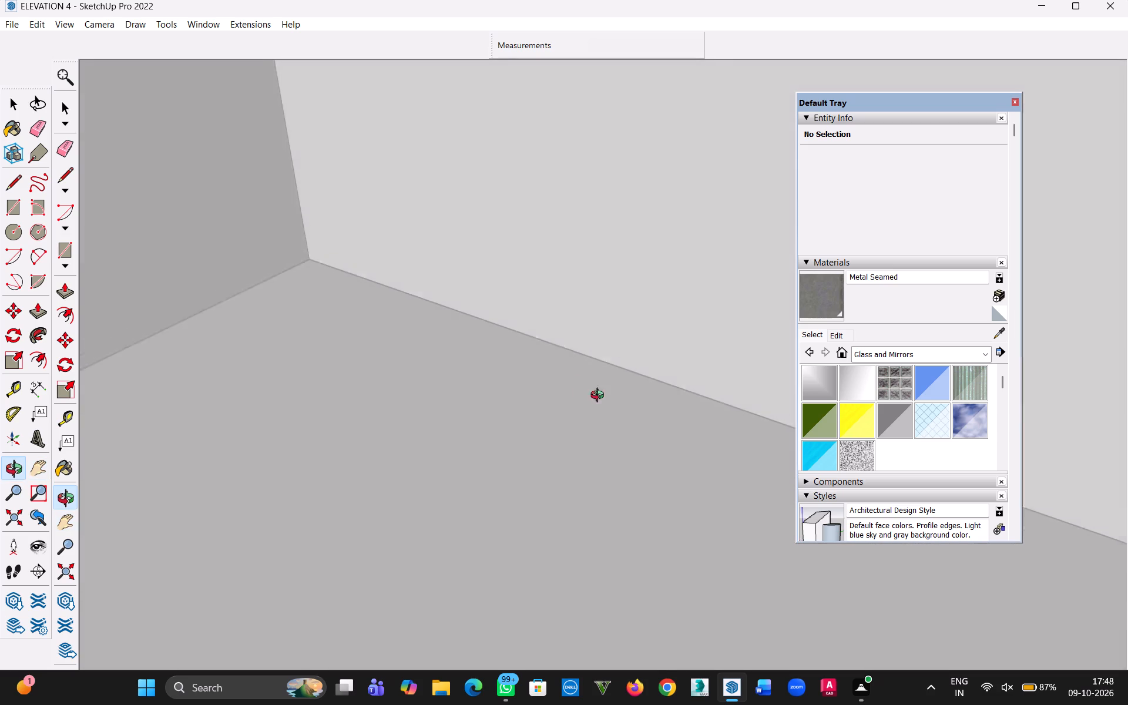
pyautogui.moveTo(600, 397); pyautogui.dragTo(676, 399, button='middle')
pyautogui.moveTo(649, 397); pyautogui.dragTo(92, 317)
pyautogui.moveTo(654, 422); pyautogui.dragTo(774, 432, button='middle')
pyautogui.moveTo(759, 463); pyautogui.dragTo(314, 370)
pyautogui.moveTo(343, 381); pyautogui.dragTo(468, 389, button='middle')
pyautogui.moveTo(378, 437); pyautogui.dragTo(403, 437)
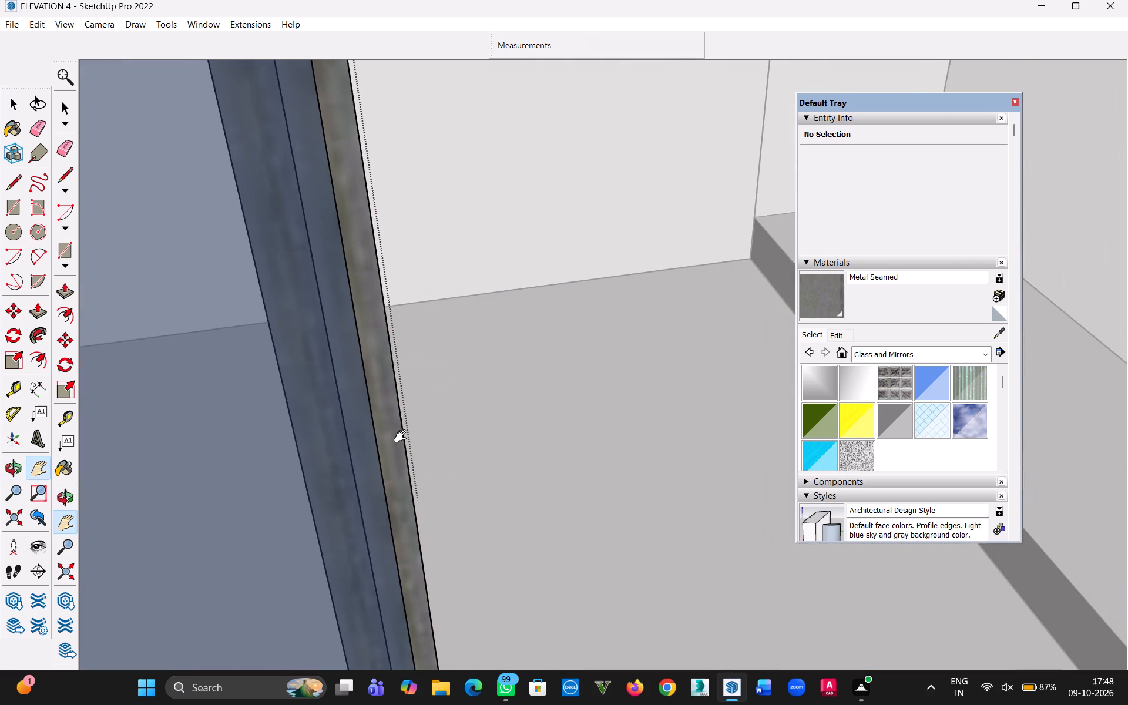
pyautogui.moveTo(403, 437); pyautogui.dragTo(785, 435)
pyautogui.moveTo(411, 549); pyautogui.dragTo(516, 503, button='middle')
pyautogui.press('Escape')
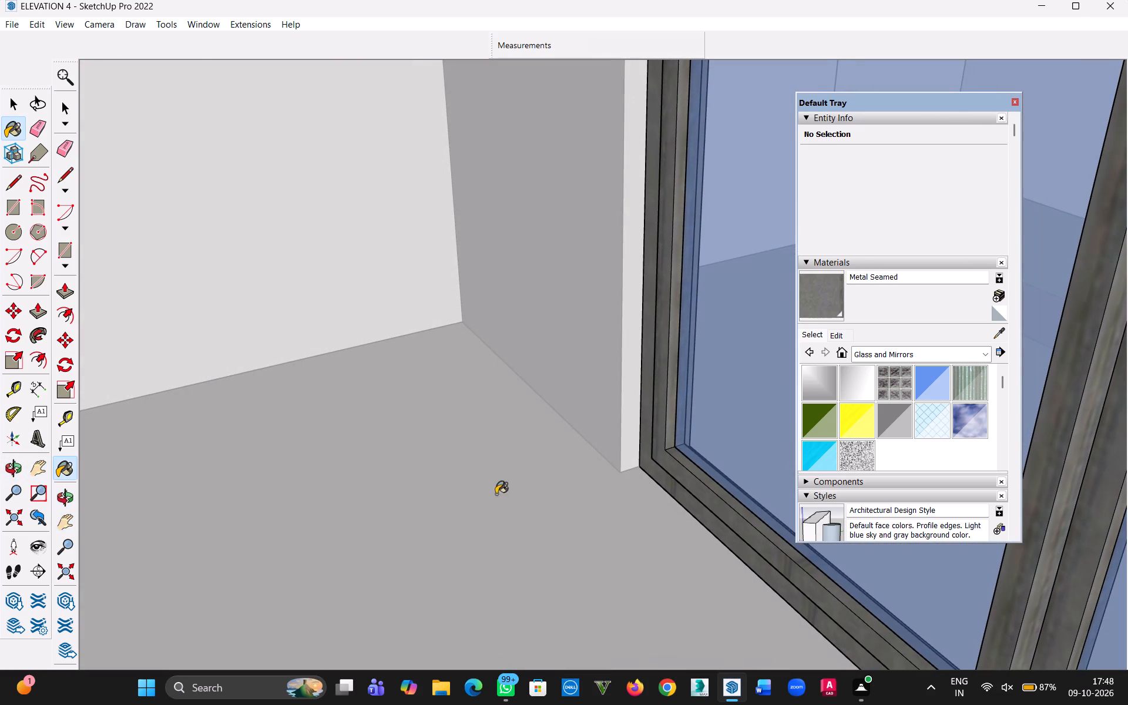
pyautogui.press('Escape')
pyautogui.press('Escape')
# Leave the door group's editing and return to the whole building's front facade.
pyautogui.click(12, 524)
pyautogui.scroll(-6, 436, 419)
pyautogui.moveTo(511, 421); pyautogui.dragTo(0, 375, button='middle')
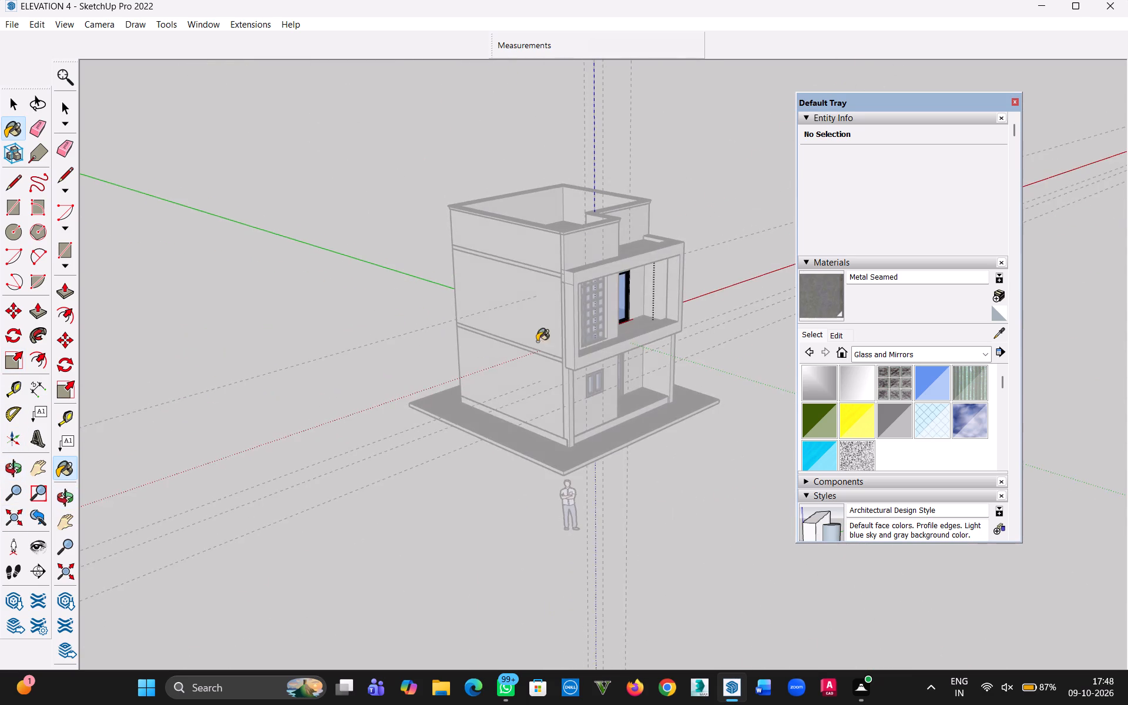
pyautogui.moveTo(572, 345); pyautogui.dragTo(344, 342, button='middle')
pyautogui.click(17, 105)
pyautogui.click(470, 254)
pyautogui.scroll(3, 785, 416)
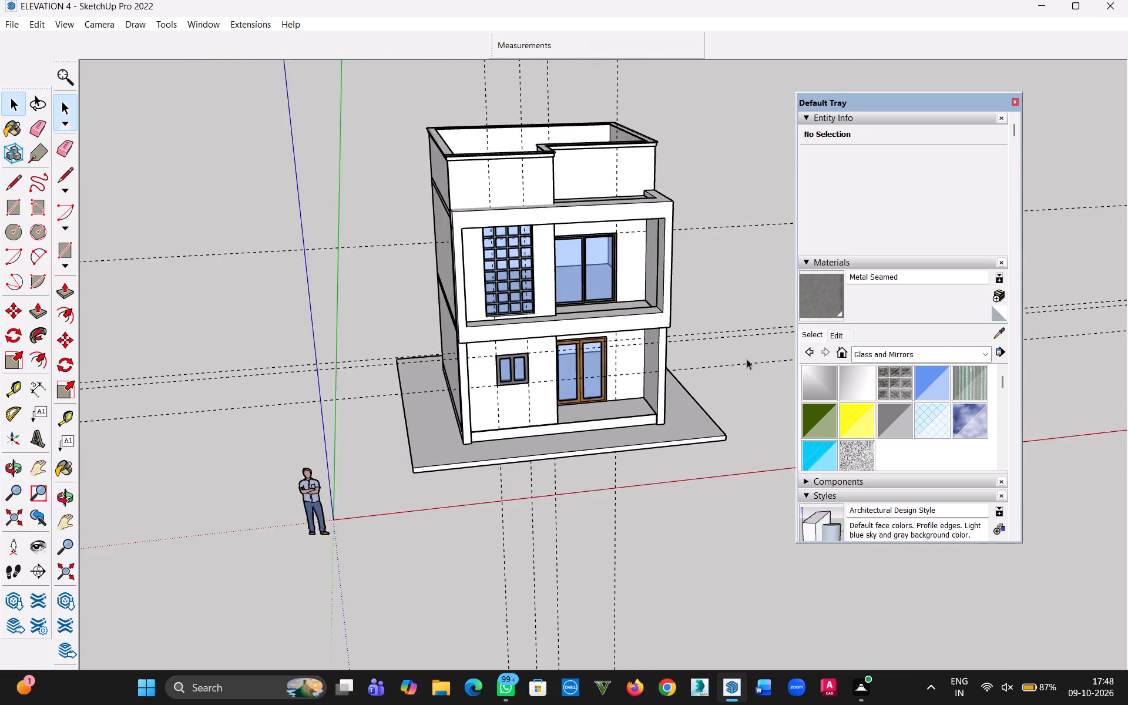
# Examine the first-floor balcony's door, ceiling and front frame up close from several angles.
pyautogui.scroll(12, 747, 359)
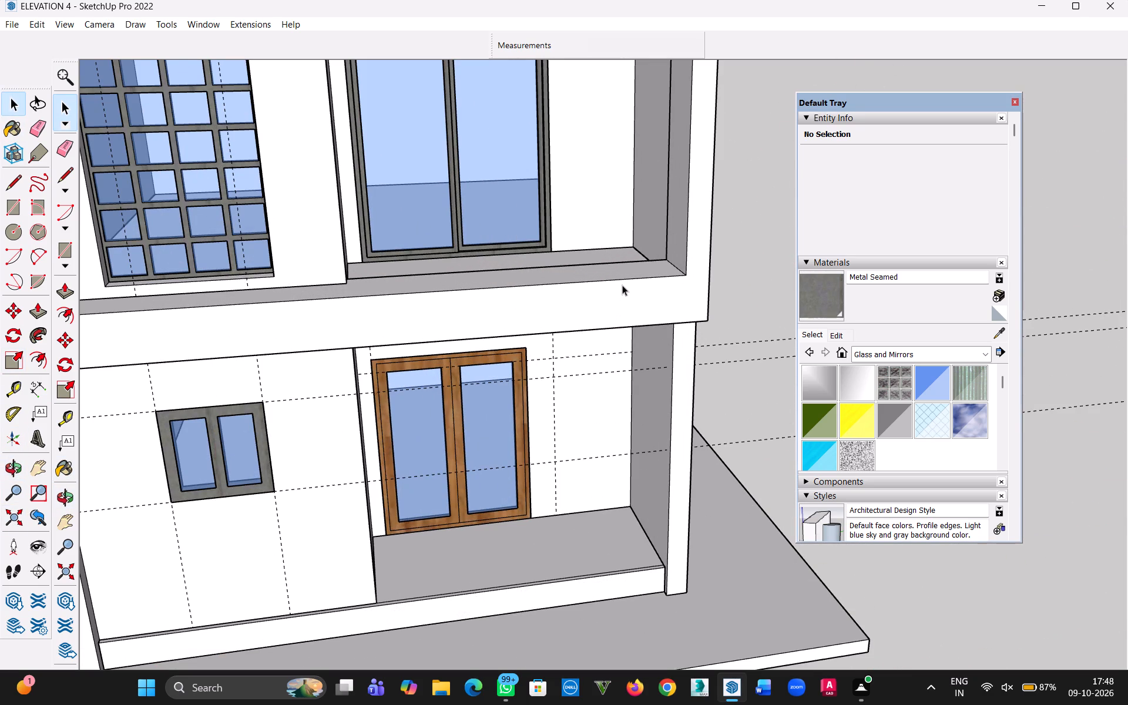
pyautogui.moveTo(625, 283); pyautogui.dragTo(236, 299, button='middle')
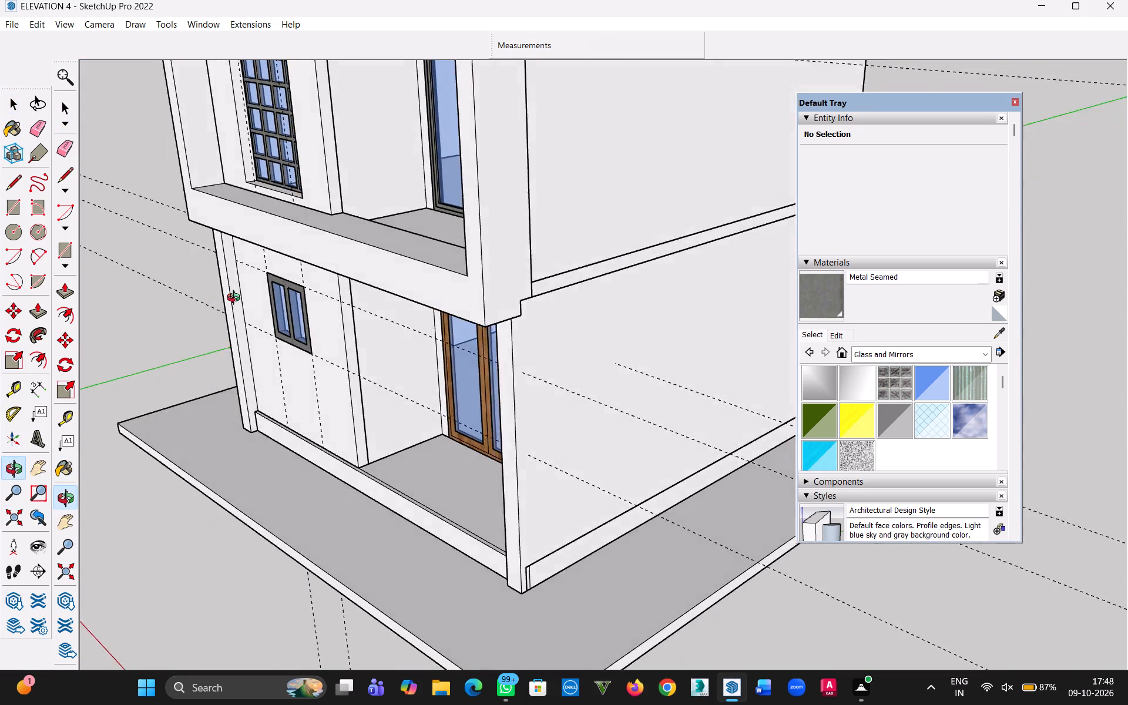
pyautogui.moveTo(236, 299); pyautogui.dragTo(322, 351, button='middle')
pyautogui.press('h')
pyautogui.moveTo(479, 343); pyautogui.dragTo(540, 625)
pyautogui.moveTo(555, 537); pyautogui.dragTo(589, 301, button='middle')
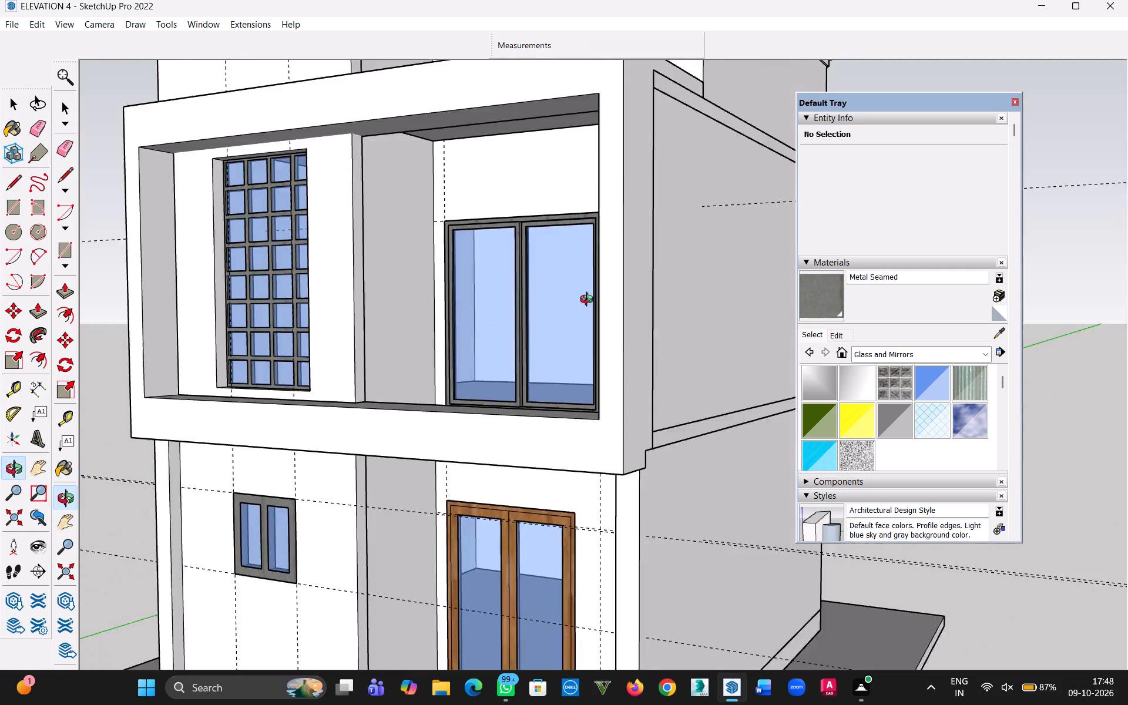
pyautogui.moveTo(589, 301); pyautogui.dragTo(602, 263, button='middle')
pyautogui.moveTo(511, 216); pyautogui.dragTo(530, 538)
pyautogui.moveTo(543, 528); pyautogui.dragTo(547, 365, button='middle')
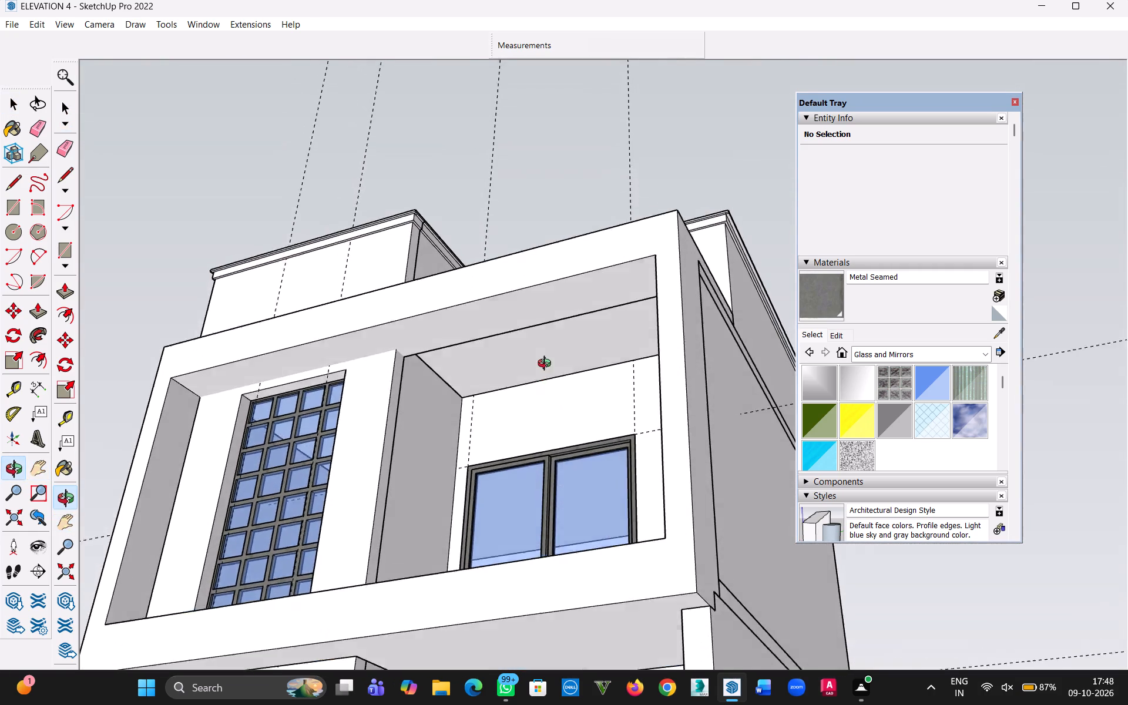
pyautogui.moveTo(547, 365); pyautogui.dragTo(548, 338, button='middle')
pyautogui.scroll(5, 549, 348)
pyautogui.scroll(3, 569, 398)
pyautogui.moveTo(567, 399); pyautogui.dragTo(461, 500, button='middle')
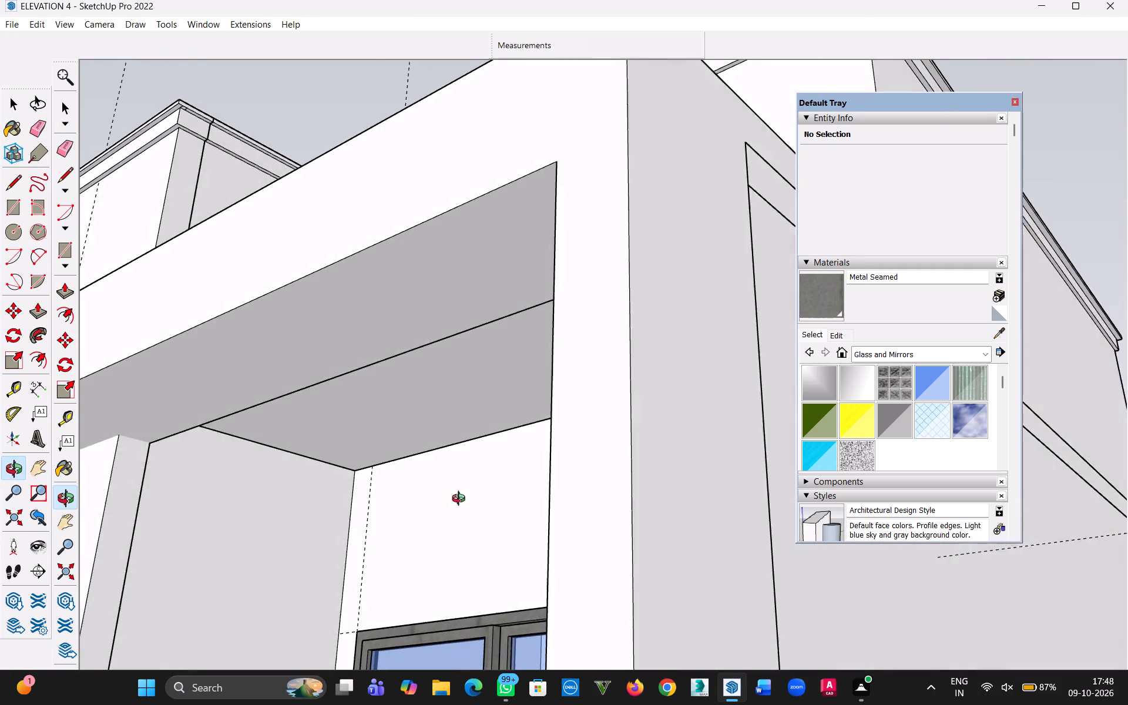
pyautogui.moveTo(461, 500); pyautogui.dragTo(438, 515, button='middle')
pyautogui.moveTo(386, 484); pyautogui.dragTo(645, 499, button='middle')
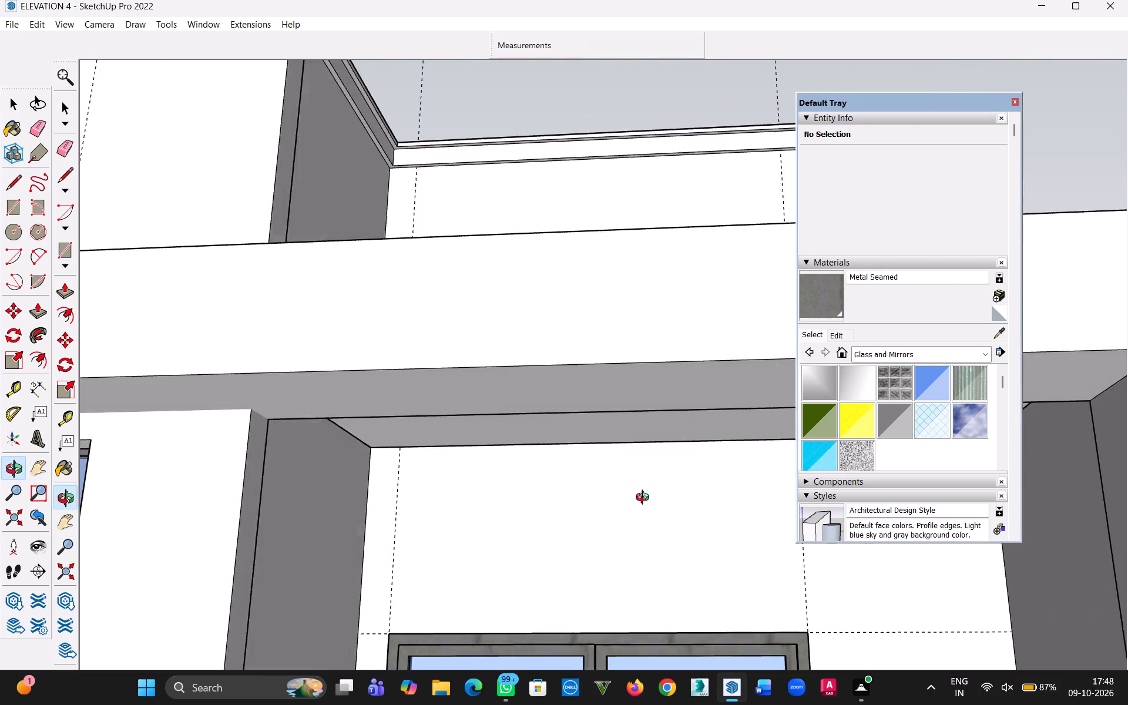
pyautogui.moveTo(645, 499); pyautogui.dragTo(663, 577, button='middle')
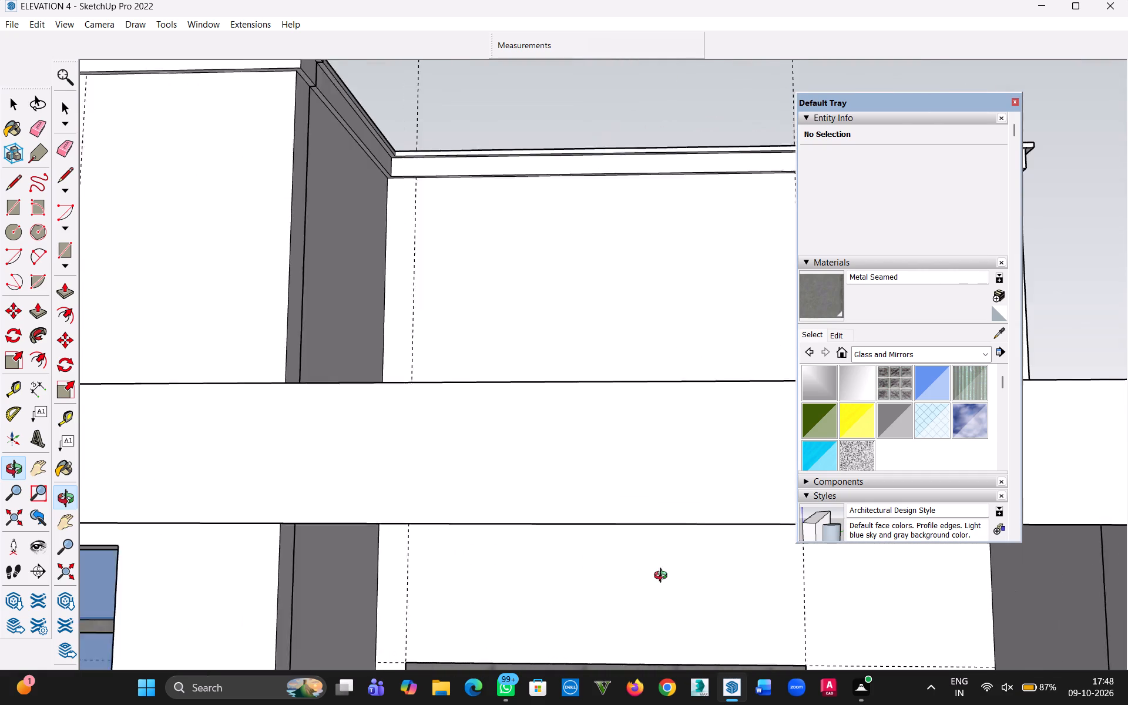
pyautogui.moveTo(663, 577); pyautogui.dragTo(668, 577, button='middle')
pyautogui.doubleClick(606, 496)
pyautogui.click(637, 538)
pyautogui.click(634, 529)
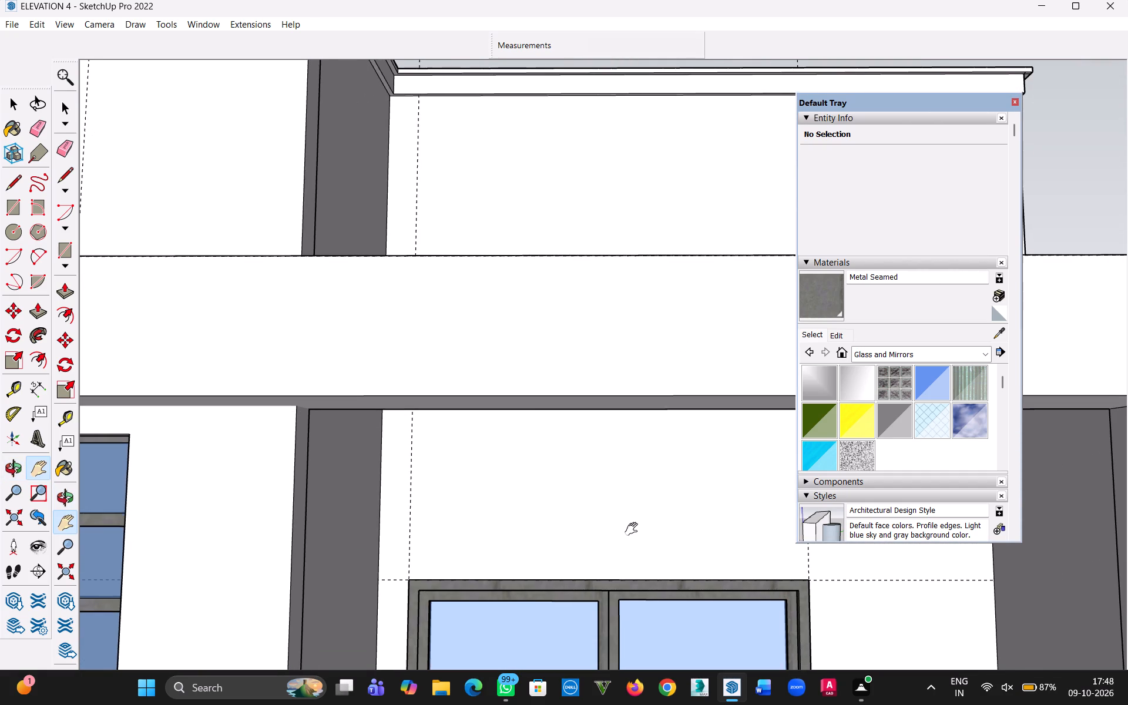
pyautogui.moveTo(632, 532); pyautogui.dragTo(548, 295)
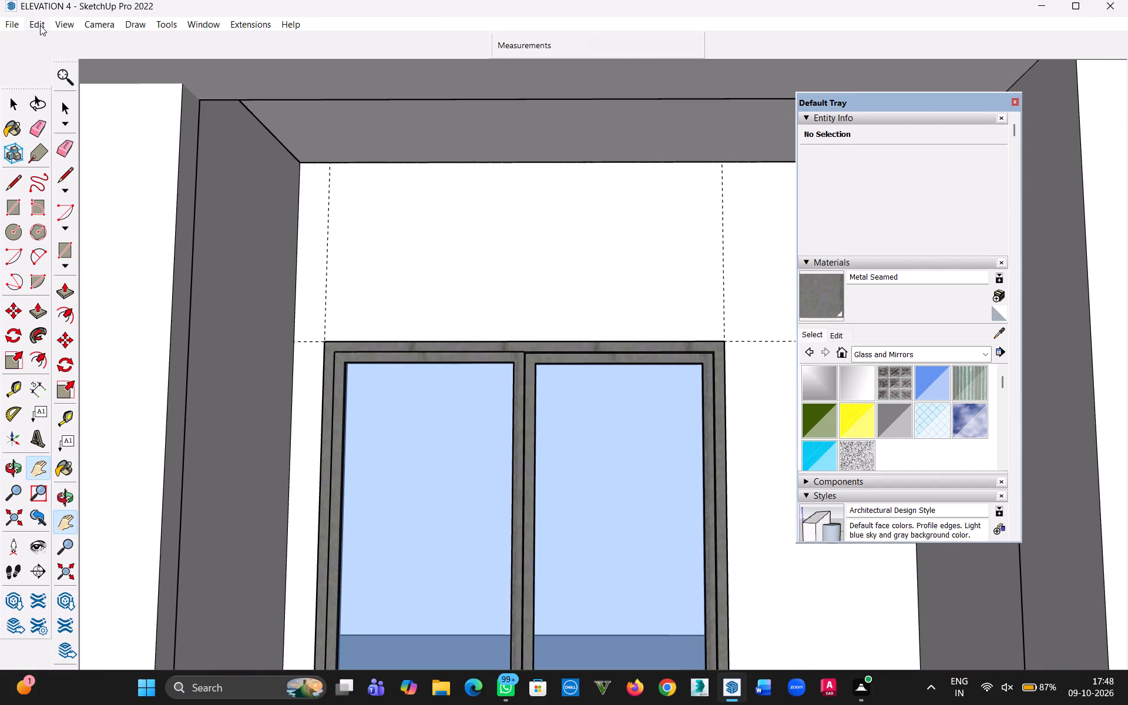
# Delete all construction guides from the model.
pyautogui.click(38, 25)
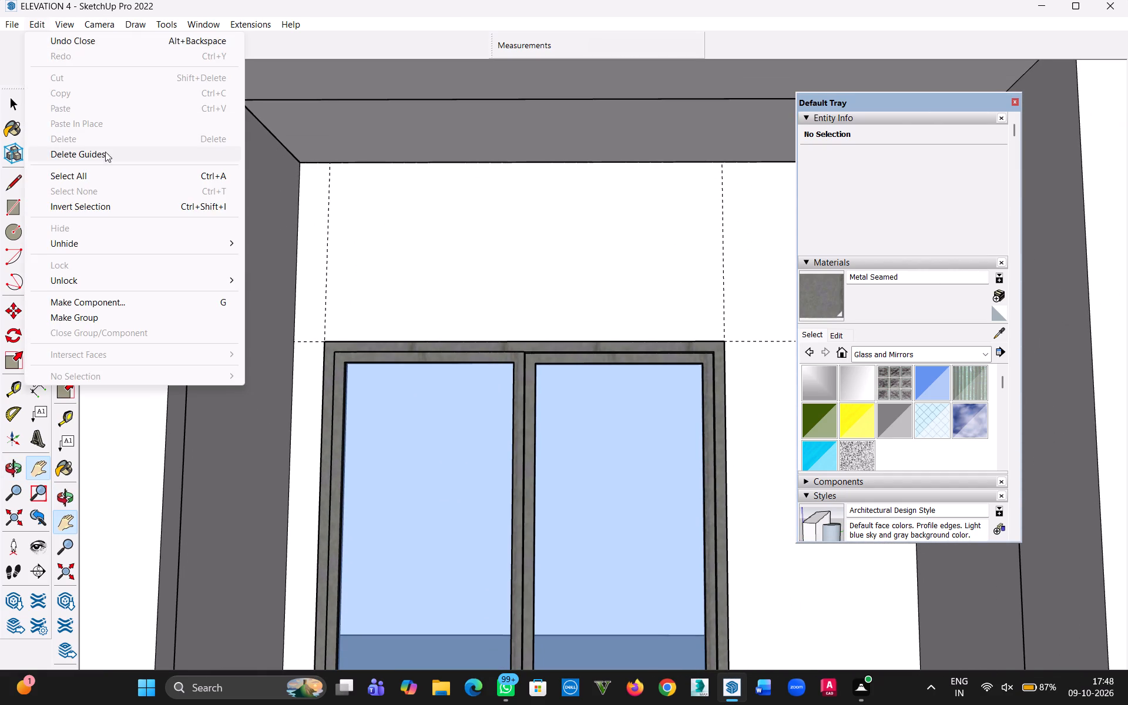
pyautogui.click(105, 152)
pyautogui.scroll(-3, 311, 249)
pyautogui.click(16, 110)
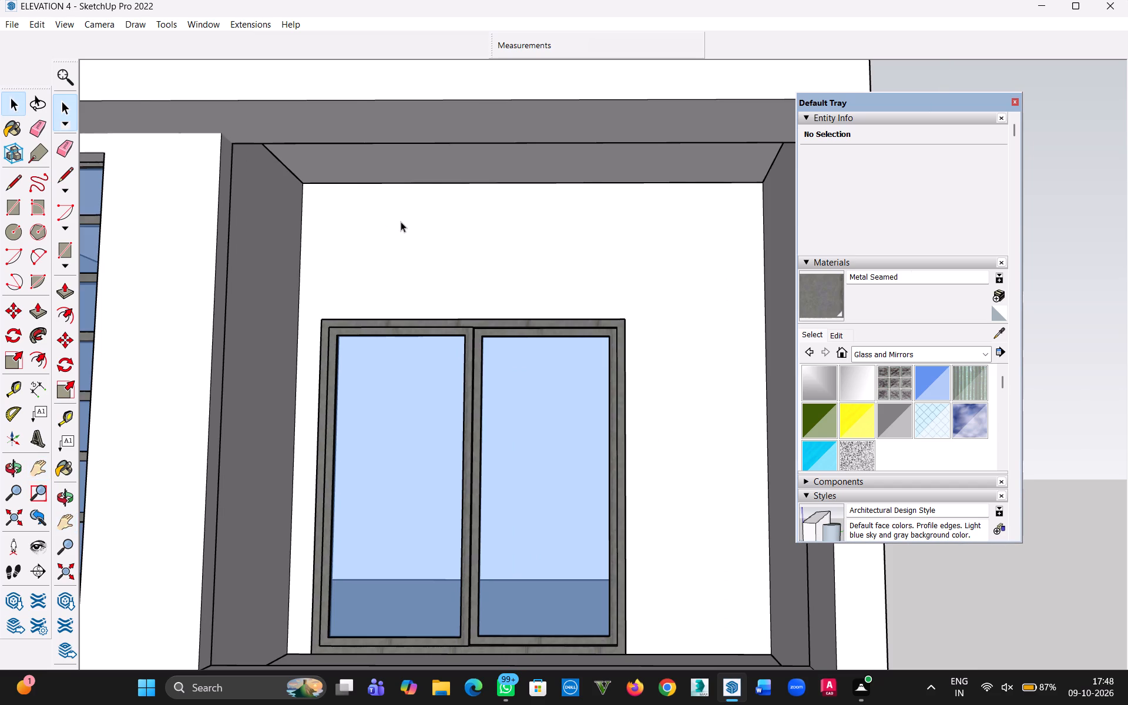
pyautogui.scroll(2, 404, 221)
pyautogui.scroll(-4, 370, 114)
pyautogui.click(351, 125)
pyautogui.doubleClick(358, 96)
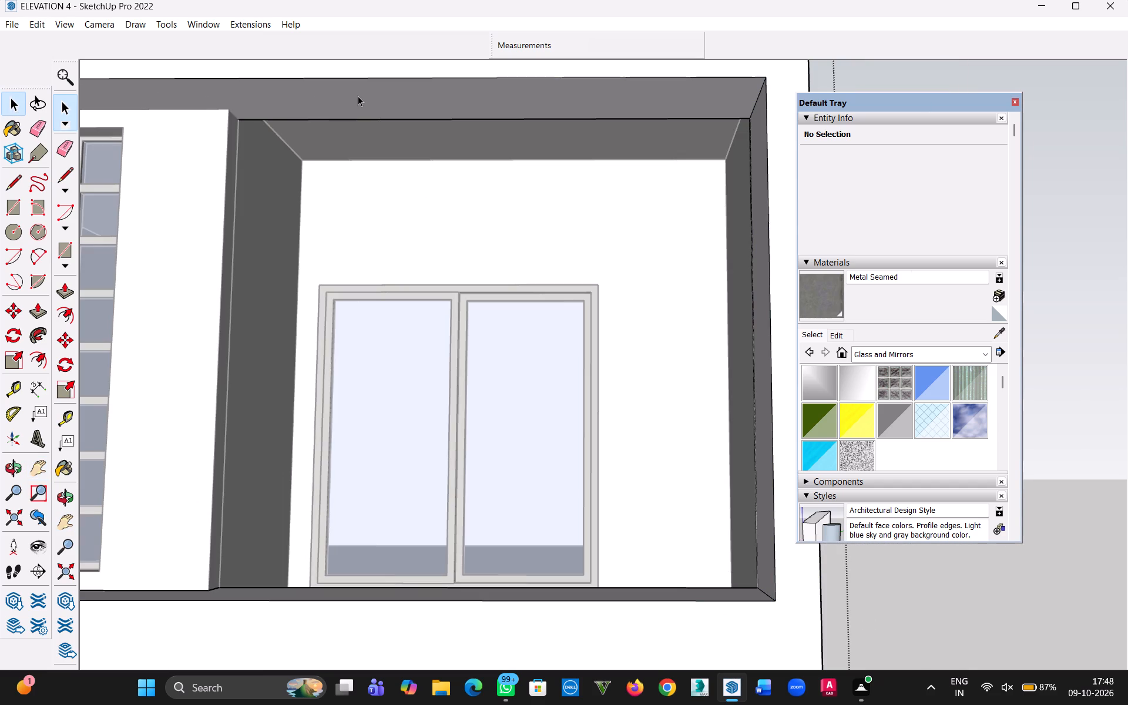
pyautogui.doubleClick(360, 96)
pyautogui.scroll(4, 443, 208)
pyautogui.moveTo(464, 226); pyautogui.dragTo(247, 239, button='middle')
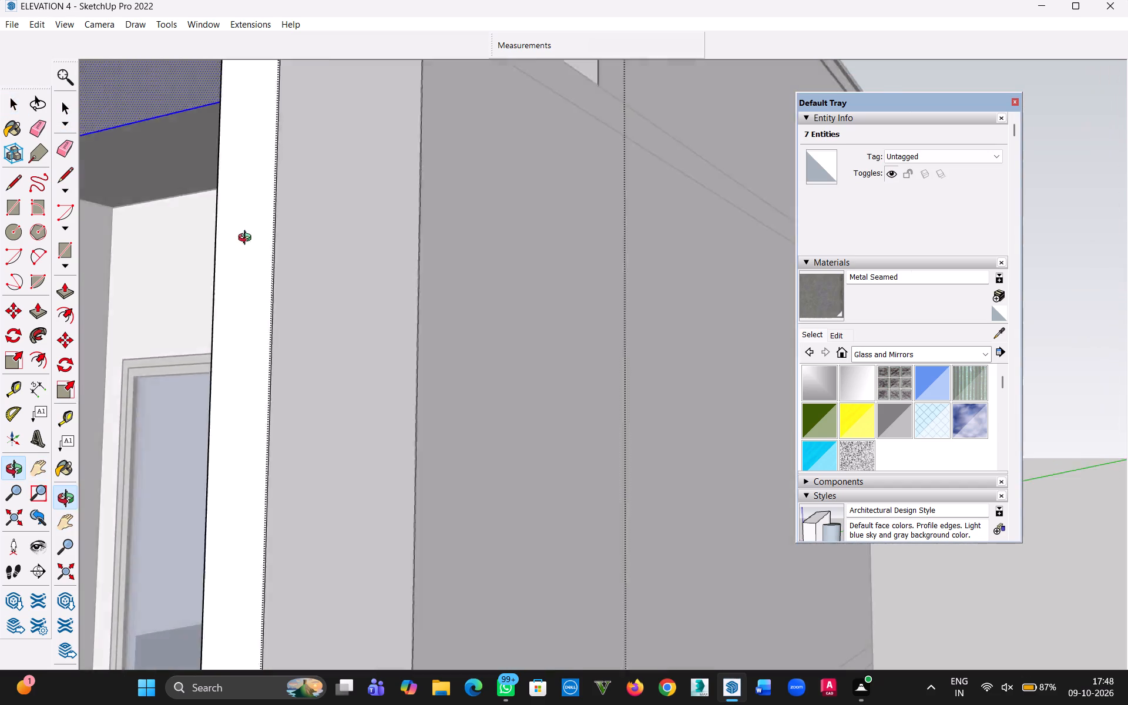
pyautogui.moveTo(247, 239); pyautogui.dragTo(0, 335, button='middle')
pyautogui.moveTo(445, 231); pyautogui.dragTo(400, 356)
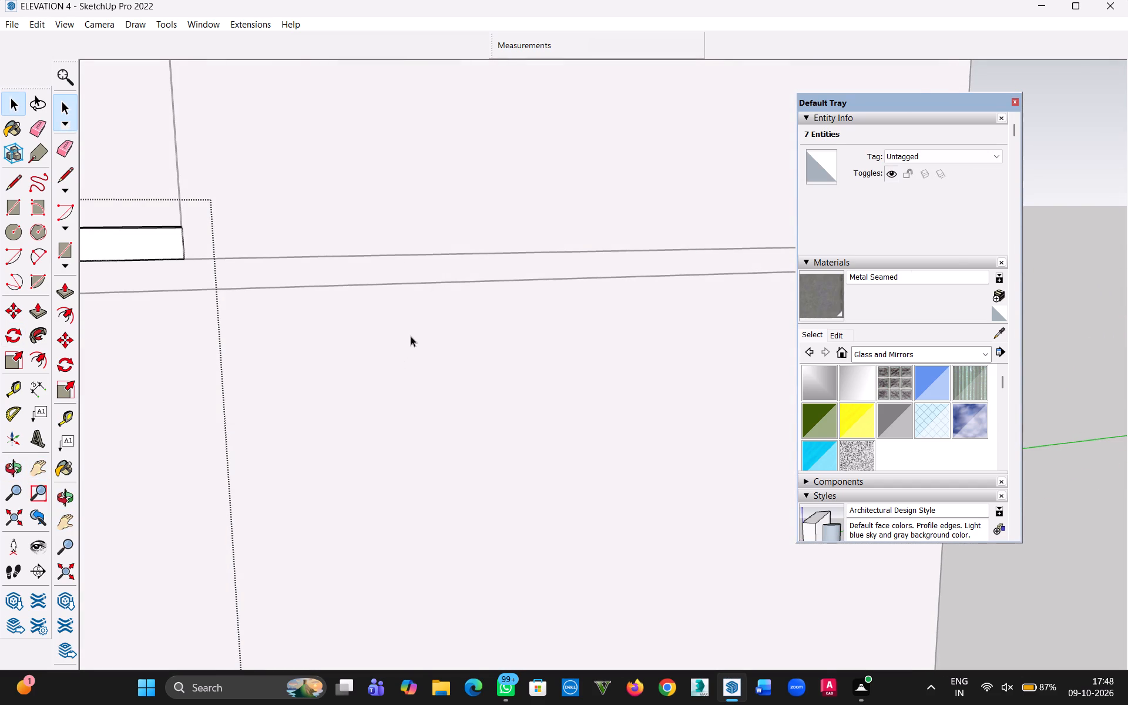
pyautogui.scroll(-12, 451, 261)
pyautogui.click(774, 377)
# Hide the first-floor wall group to expose the inner side of the front frame.
pyautogui.click(543, 344)
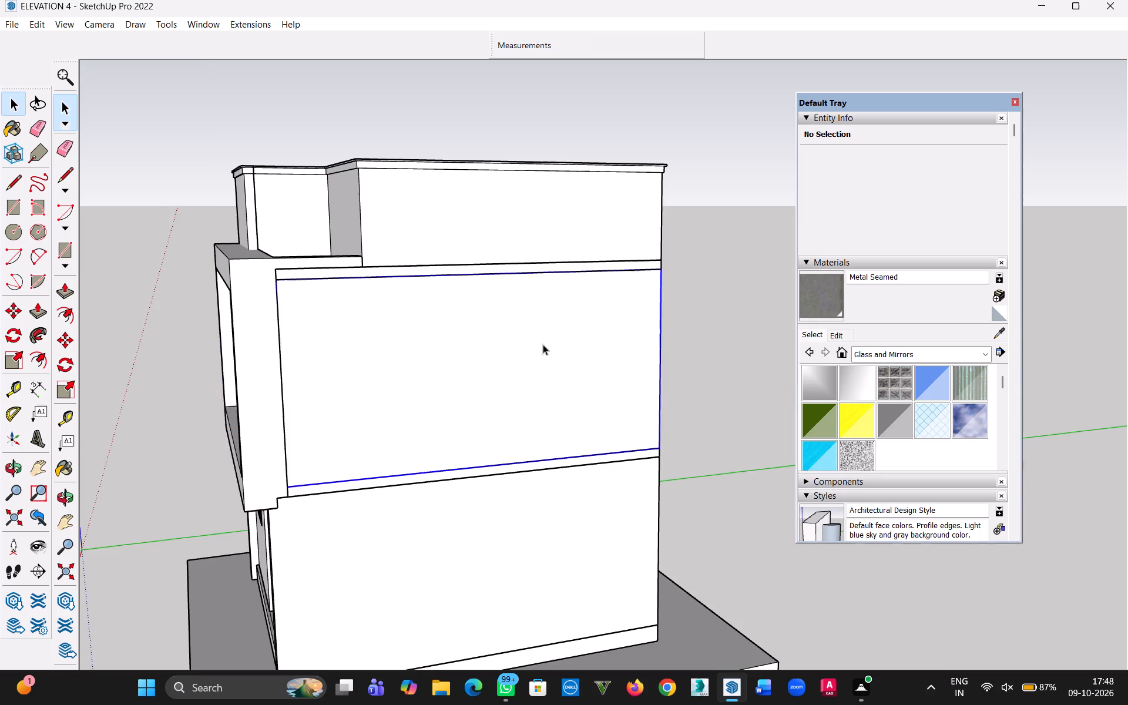
pyautogui.rightClick(543, 345)
pyautogui.click(579, 386)
# Inside the front frame group, draw a 10' by 6" rectangle on the top beam's inner face, spanning above the balcony opening.
pyautogui.moveTo(475, 344); pyautogui.dragTo(266, 310, button='middle')
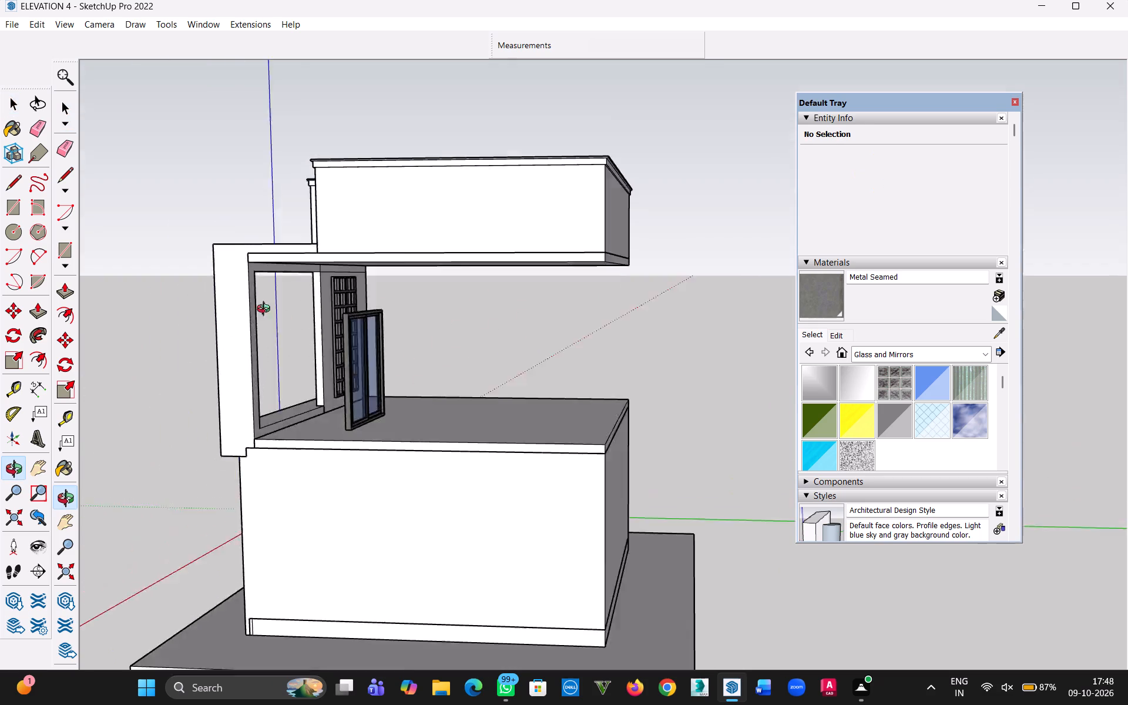
pyautogui.moveTo(266, 310); pyautogui.dragTo(174, 237, button='middle')
pyautogui.scroll(15, 358, 259)
pyautogui.doubleClick(339, 335)
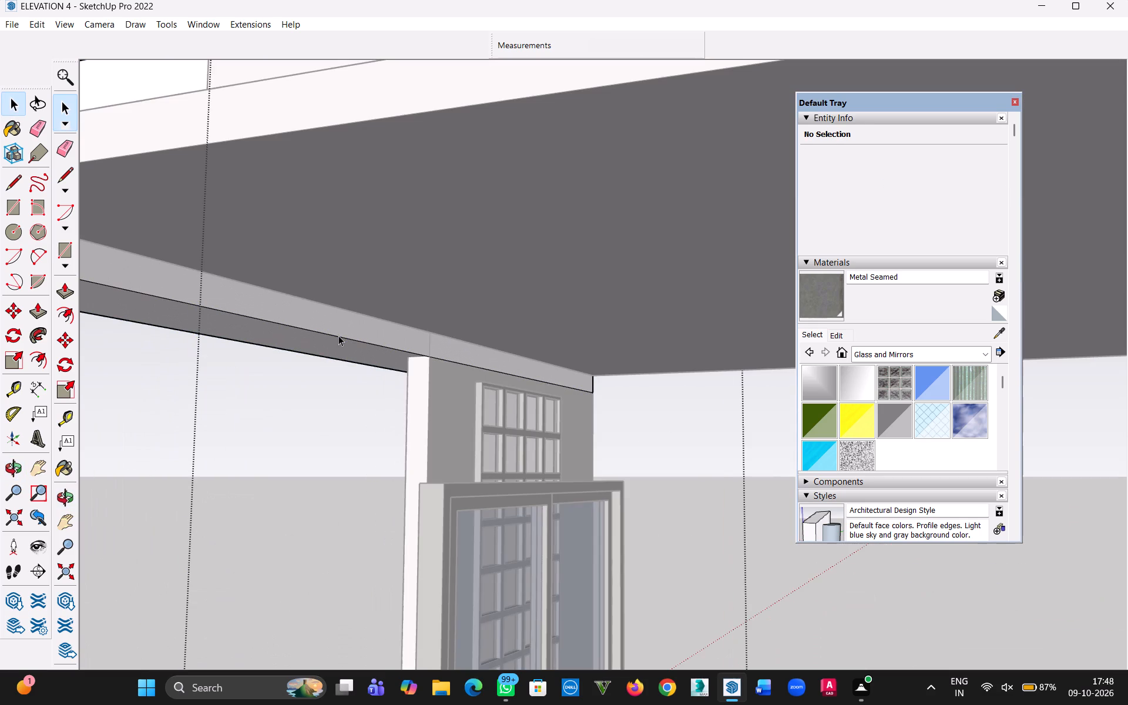
pyautogui.click(320, 327)
pyautogui.scroll(-3, 337, 331)
pyautogui.moveTo(350, 343); pyautogui.dragTo(279, 338, button='middle')
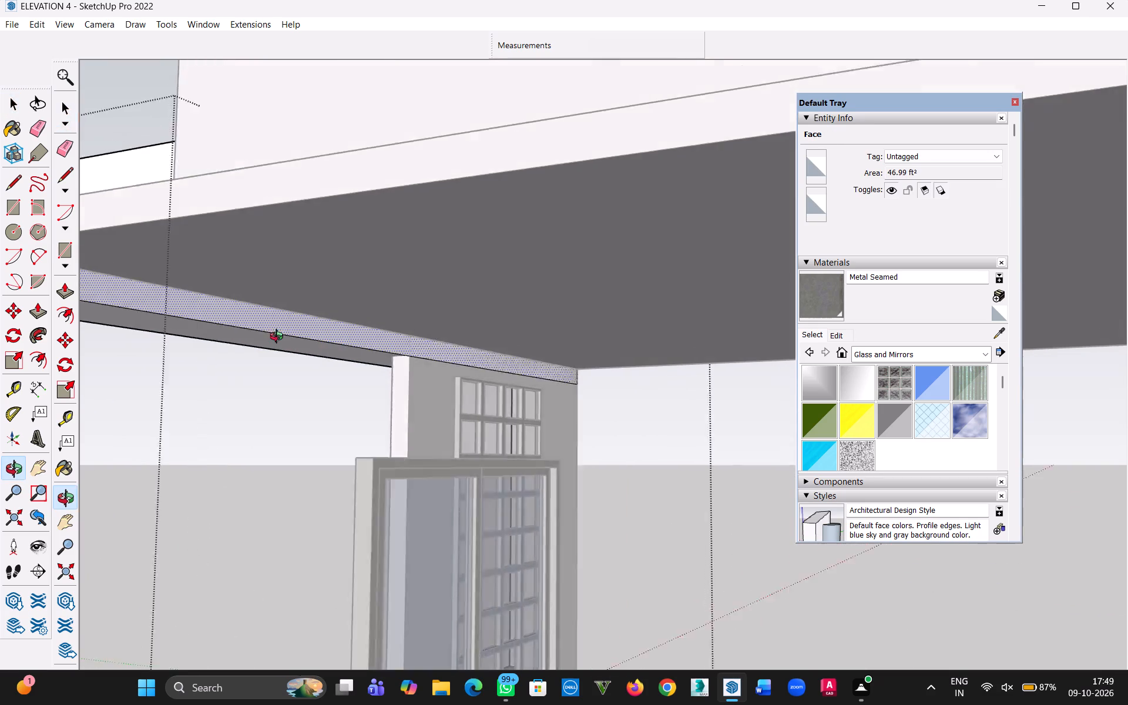
pyautogui.moveTo(279, 338); pyautogui.dragTo(97, 354, button='middle')
pyautogui.scroll(-2, 303, 371)
pyautogui.press('r')
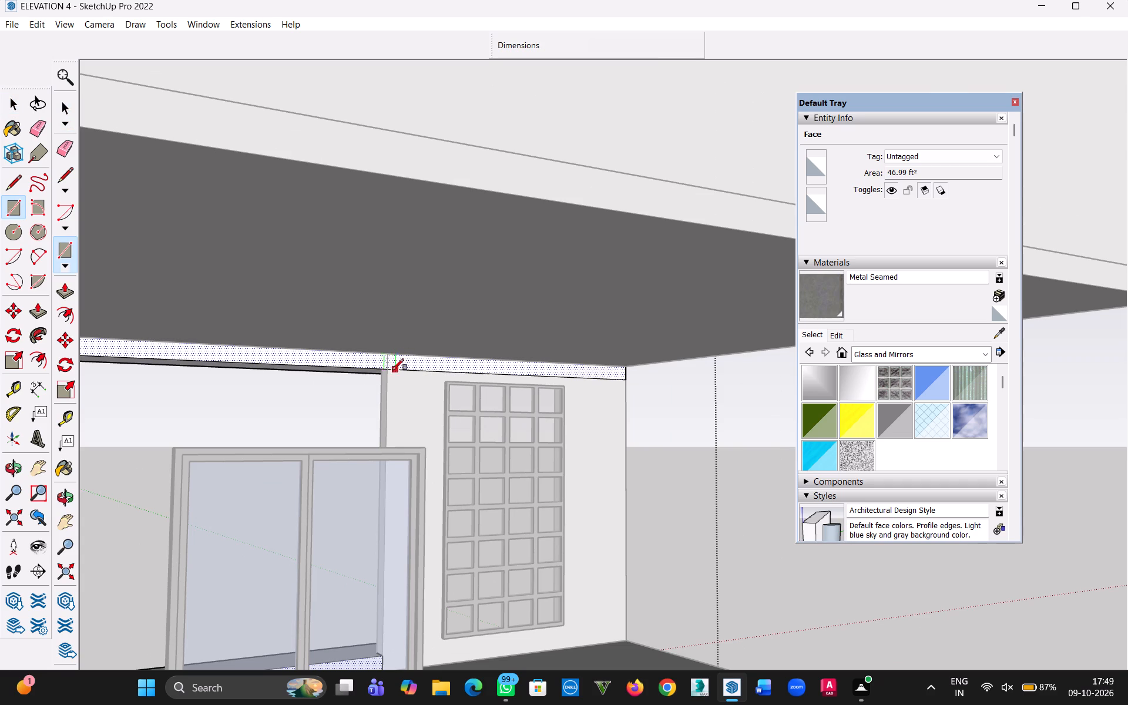
pyautogui.click(388, 369)
pyautogui.press('h')
pyautogui.moveTo(286, 351); pyautogui.dragTo(496, 352)
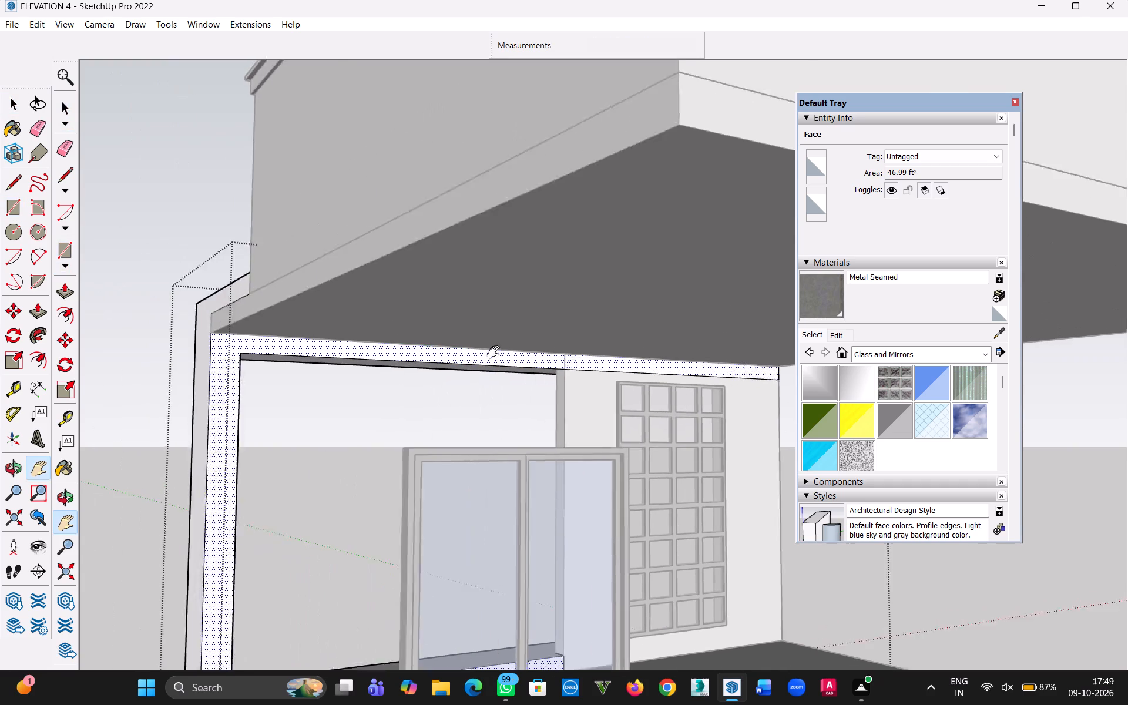
pyautogui.moveTo(496, 352); pyautogui.dragTo(516, 358)
pyautogui.press('Escape')
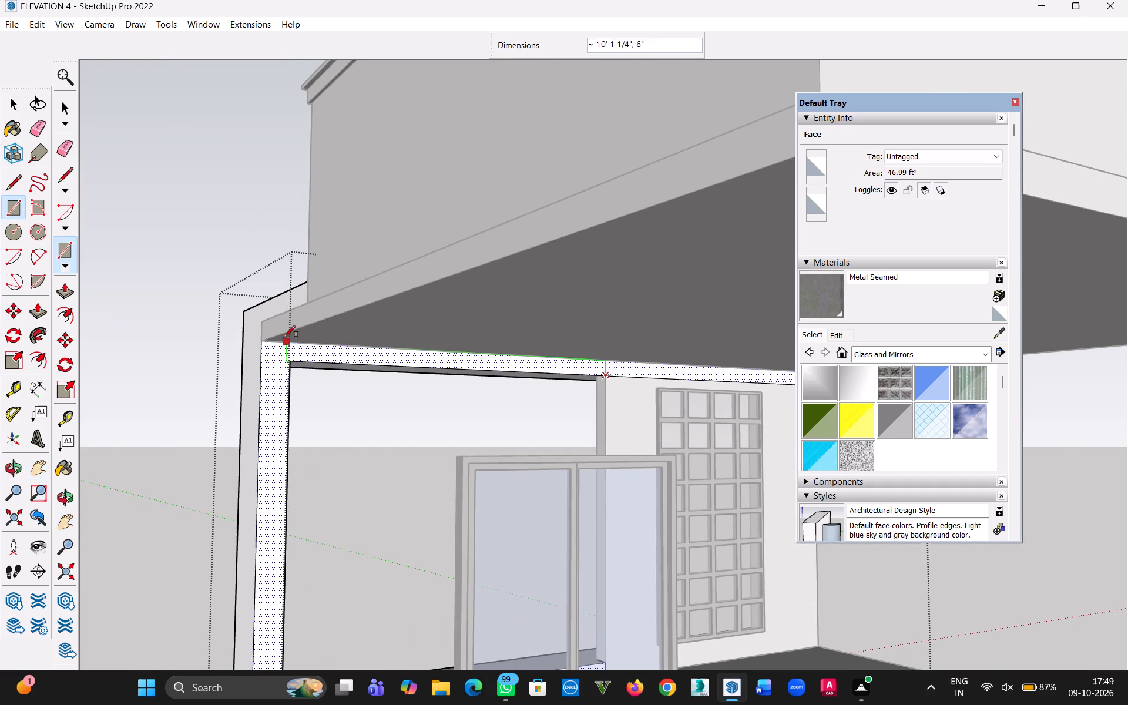
pyautogui.scroll(17, 293, 340)
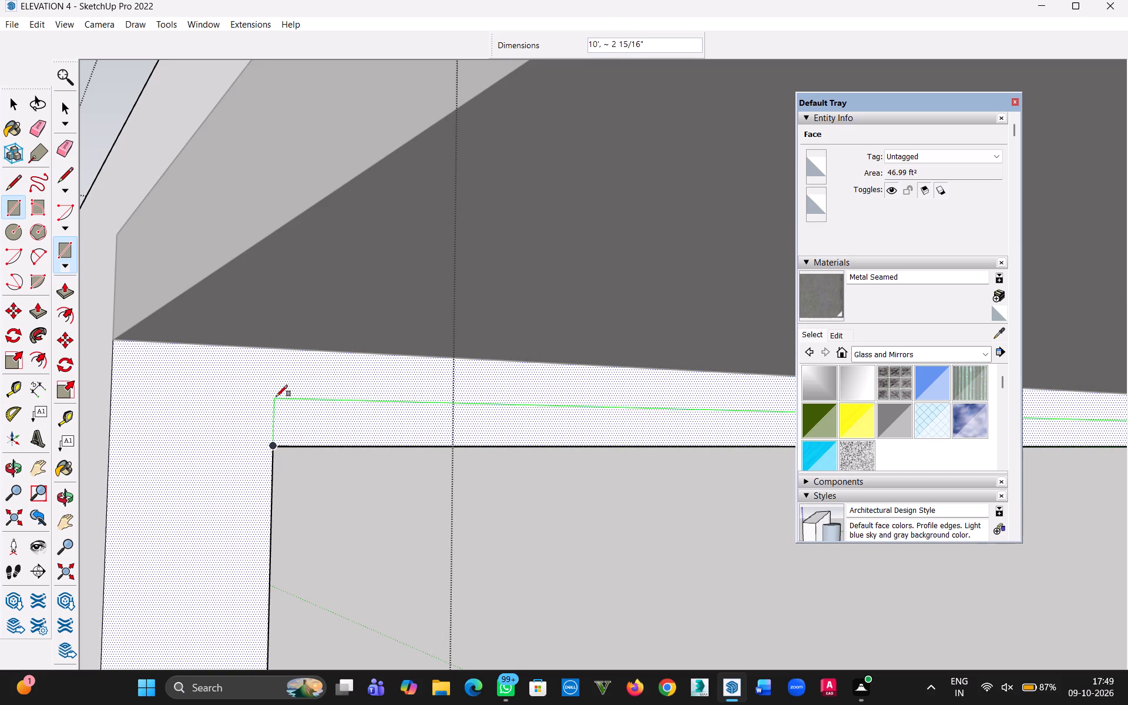
pyautogui.click(277, 348)
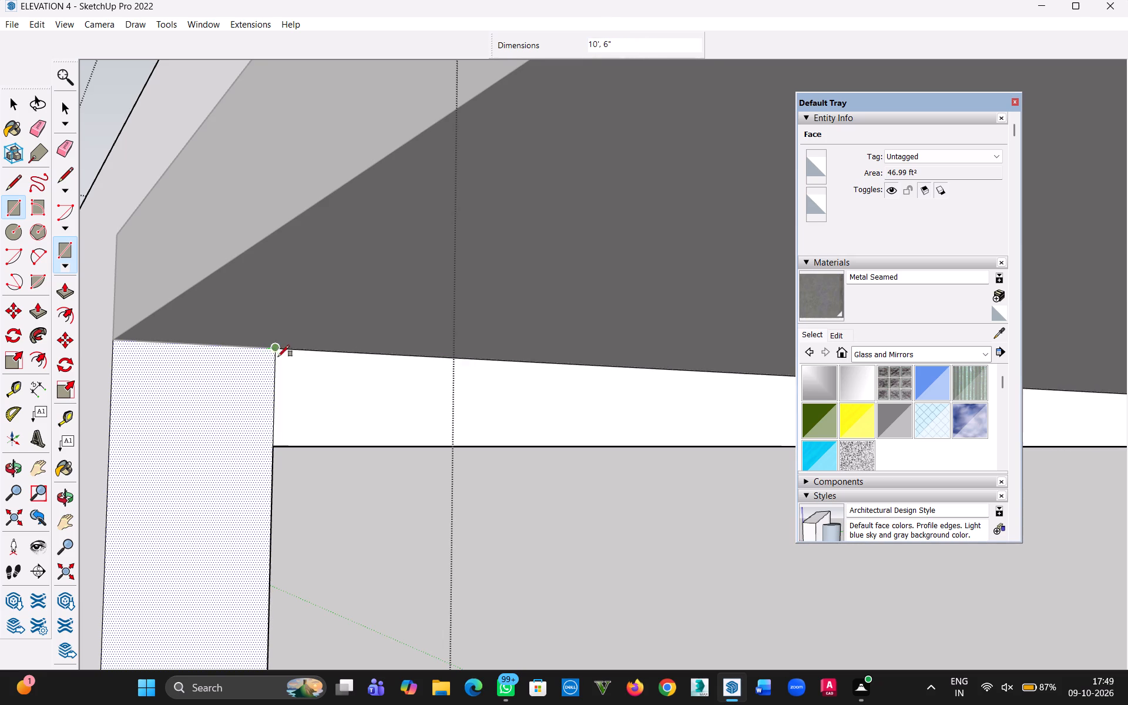
pyautogui.scroll(-15, 271, 364)
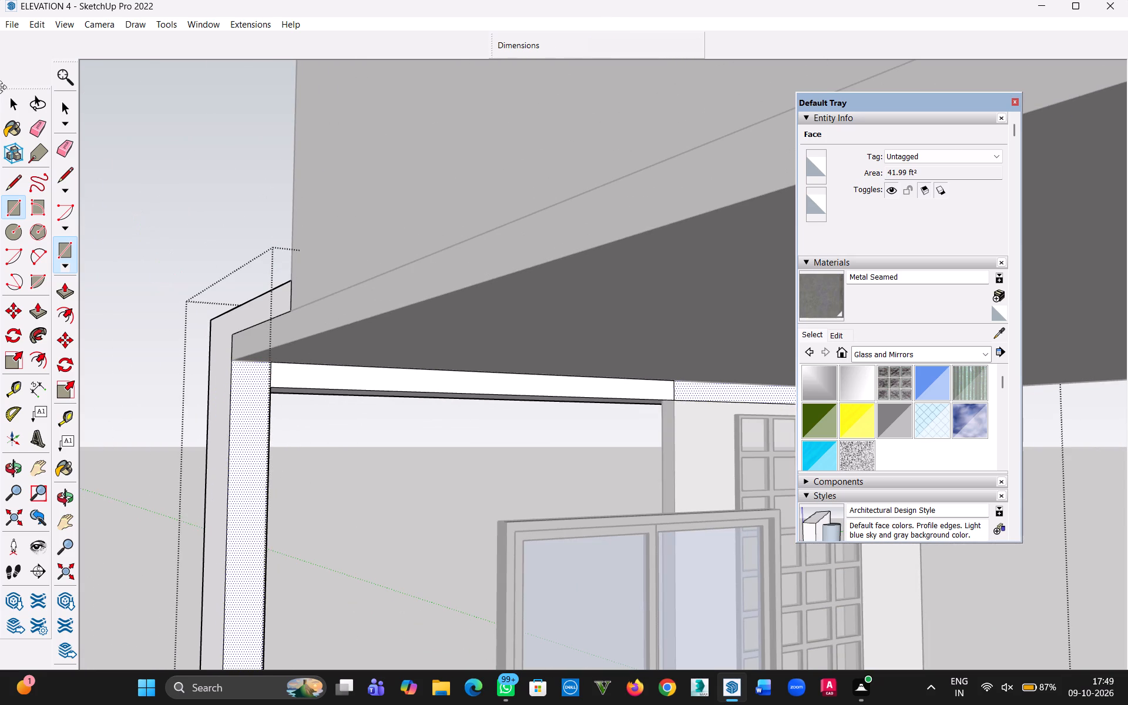
pyautogui.click(7, 97)
pyautogui.click(117, 129)
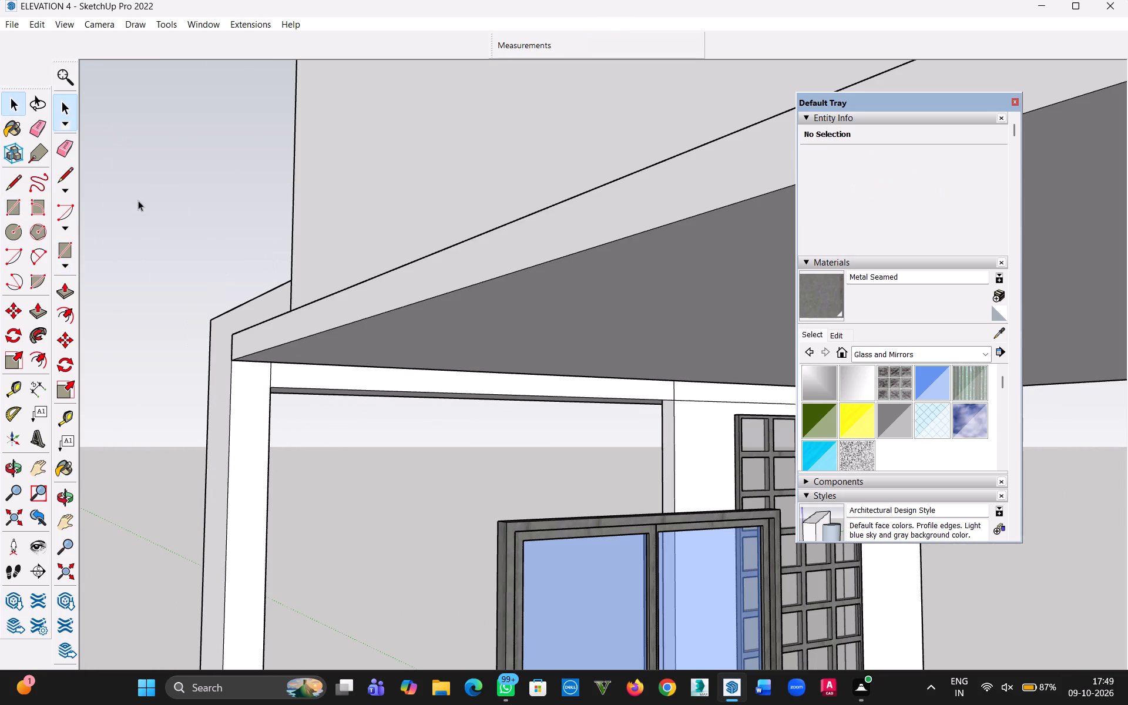
# Unhide the first-floor wall group.
pyautogui.click(16, 24)
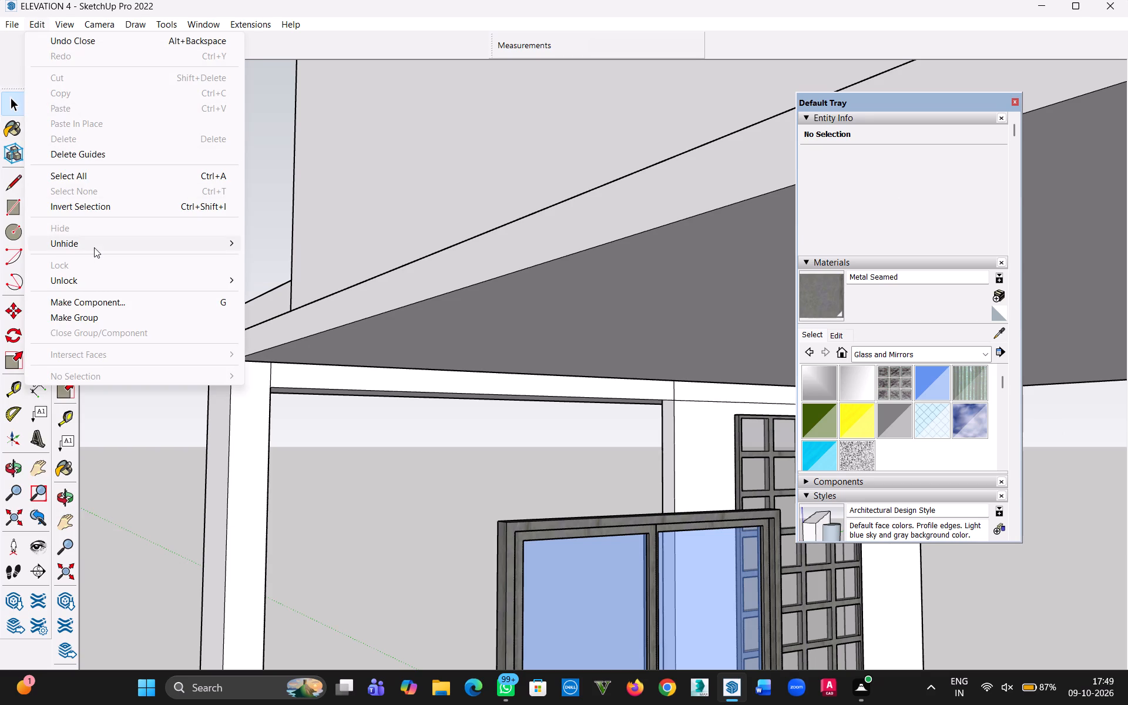
pyautogui.click(277, 272)
# Examine the balcony's ceiling and its junction with the front frame and door wall from below.
pyautogui.moveTo(253, 356); pyautogui.dragTo(796, 383, button='middle')
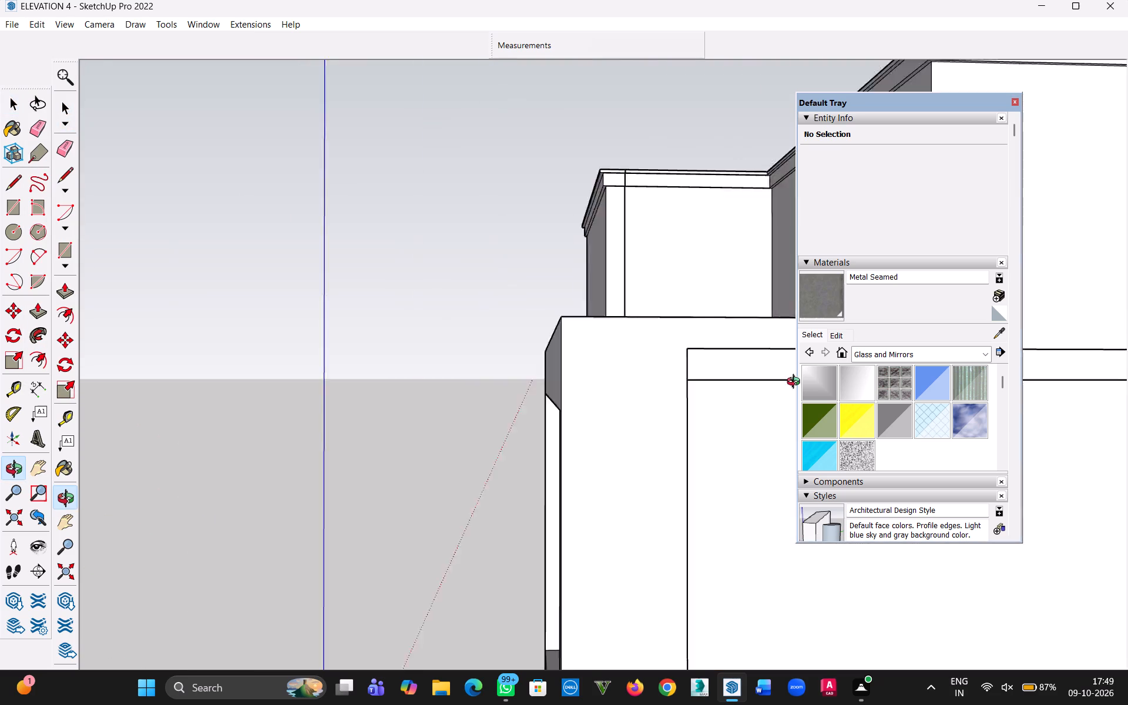
pyautogui.moveTo(796, 383); pyautogui.dragTo(975, 384, button='middle')
pyautogui.press('h')
pyautogui.moveTo(675, 567); pyautogui.dragTo(842, 397, button='middle')
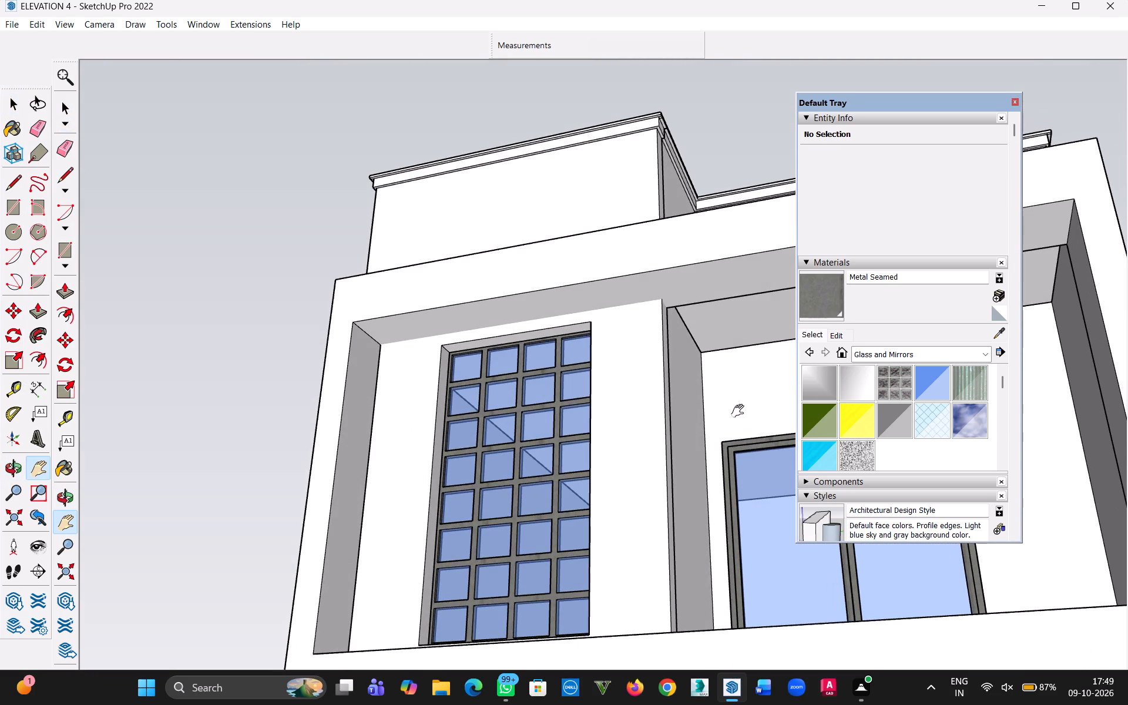
pyautogui.moveTo(741, 404); pyautogui.dragTo(339, 482)
pyautogui.moveTo(424, 476); pyautogui.dragTo(695, 459, button='middle')
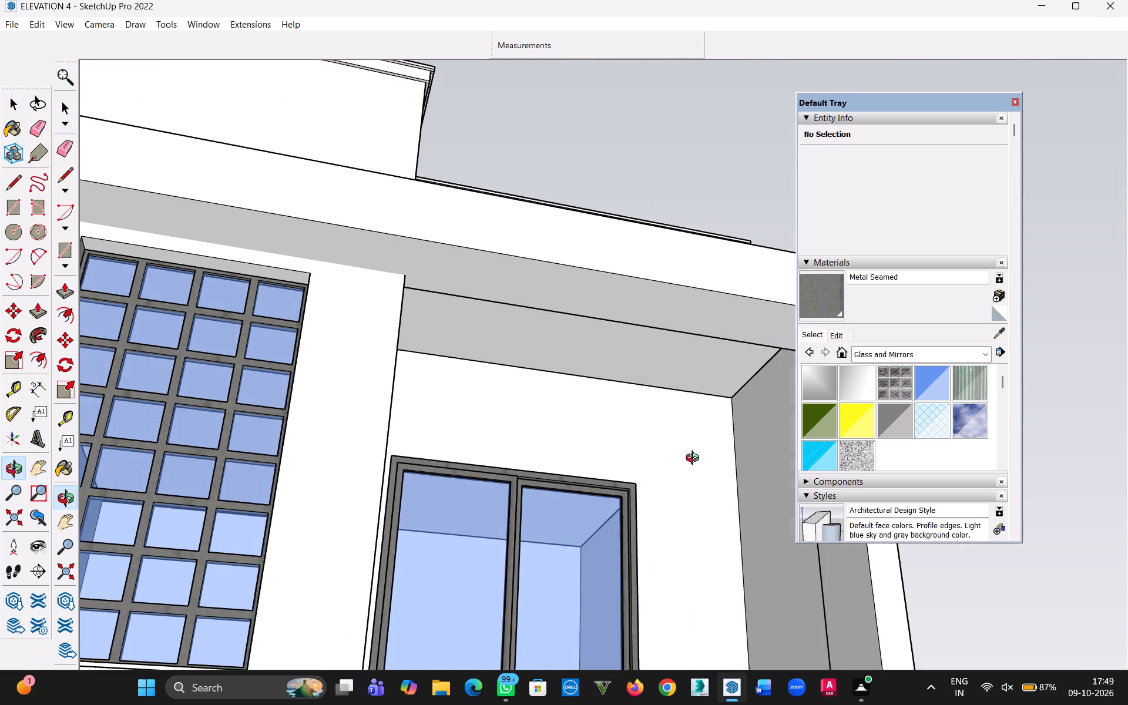
pyautogui.moveTo(695, 459); pyautogui.dragTo(704, 459, button='middle')
pyautogui.moveTo(691, 462); pyautogui.dragTo(265, 551)
pyautogui.moveTo(283, 555); pyautogui.dragTo(646, 546, button='middle')
pyautogui.scroll(5, 609, 431)
pyautogui.moveTo(520, 459); pyautogui.dragTo(558, 532, button='middle')
pyautogui.moveTo(518, 456); pyautogui.dragTo(552, 533)
pyautogui.moveTo(559, 516); pyautogui.dragTo(620, 516, button='middle')
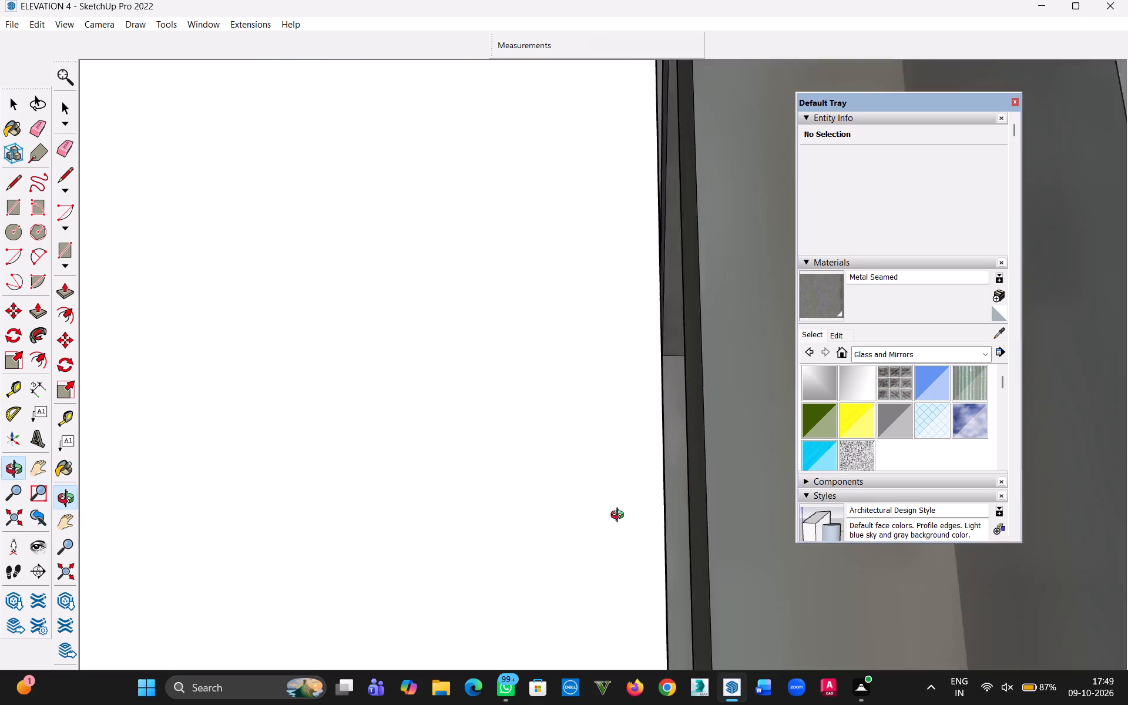
pyautogui.moveTo(620, 516); pyautogui.dragTo(558, 502, button='middle')
pyautogui.scroll(-5, 558, 494)
pyautogui.moveTo(554, 496); pyautogui.dragTo(364, 496, button='middle')
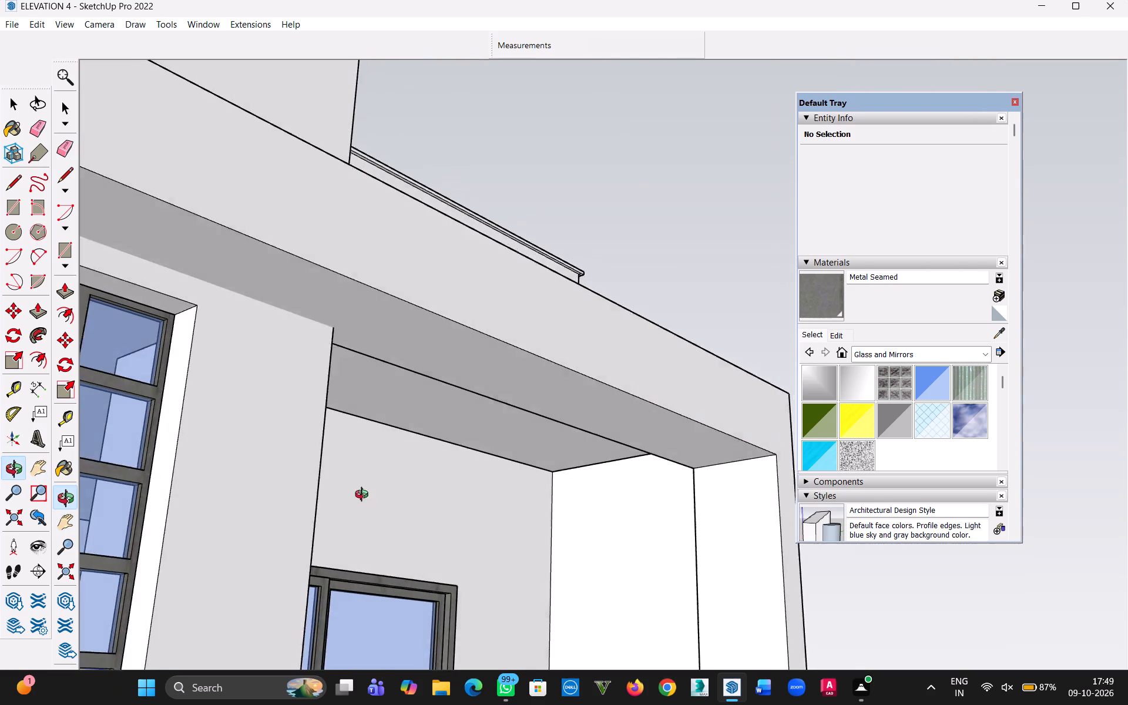
pyautogui.moveTo(364, 496); pyautogui.dragTo(345, 488, button='middle')
# Hide the slab group that forms the first-floor balcony's ceiling.
pyautogui.press('Escape')
pyautogui.click(410, 401)
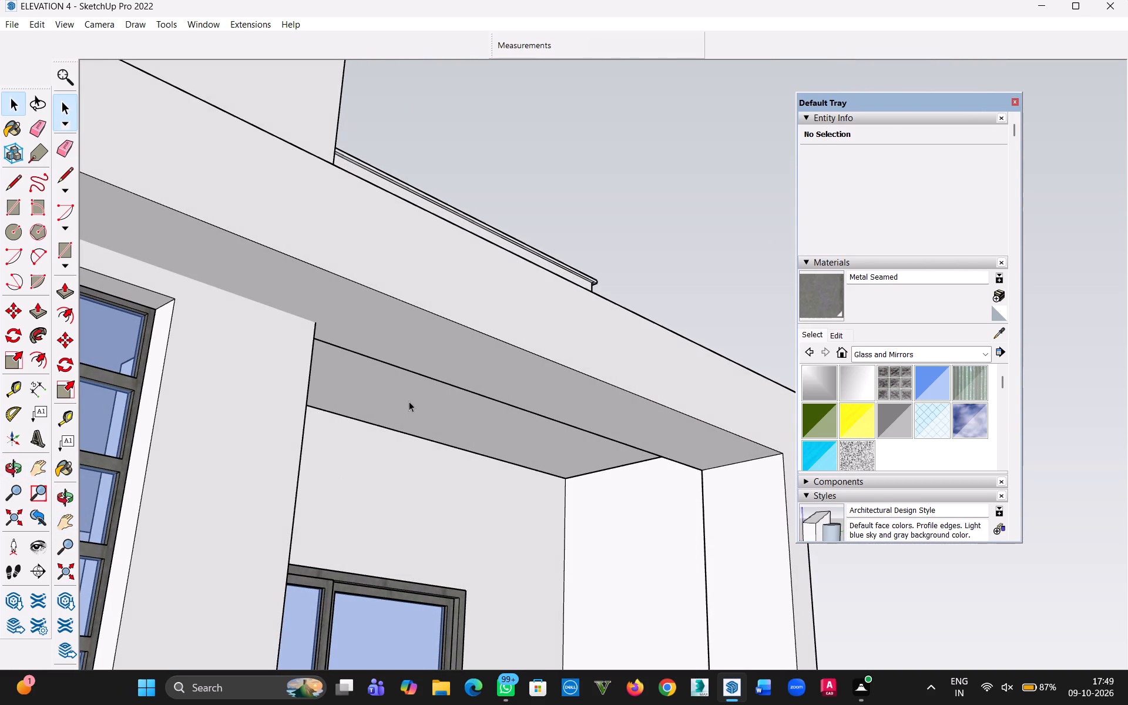
pyautogui.rightClick(409, 401)
pyautogui.click(461, 145)
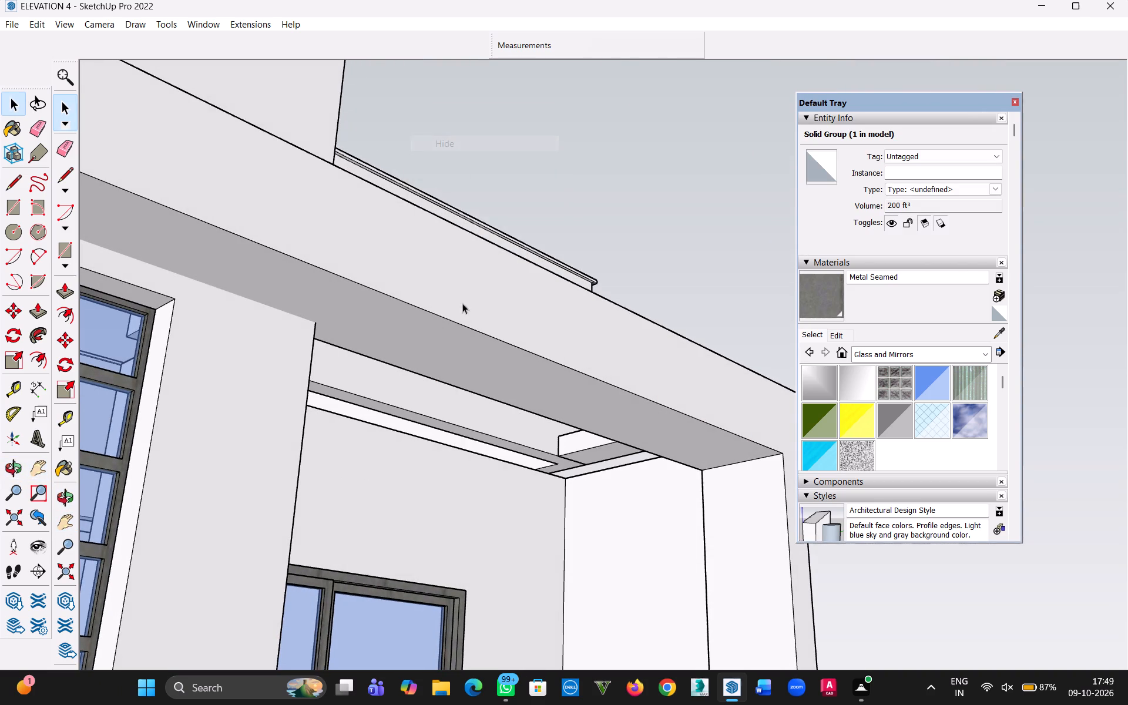
# Hide the top-floor wall group above the first-floor balcony to expose the front frame's top beam.
pyautogui.moveTo(474, 456); pyautogui.dragTo(107, 701, button='middle')
pyautogui.scroll(1, 390, 585)
pyautogui.moveTo(575, 462); pyautogui.dragTo(115, 588, button='middle')
pyautogui.moveTo(482, 474); pyautogui.dragTo(424, 495, button='middle')
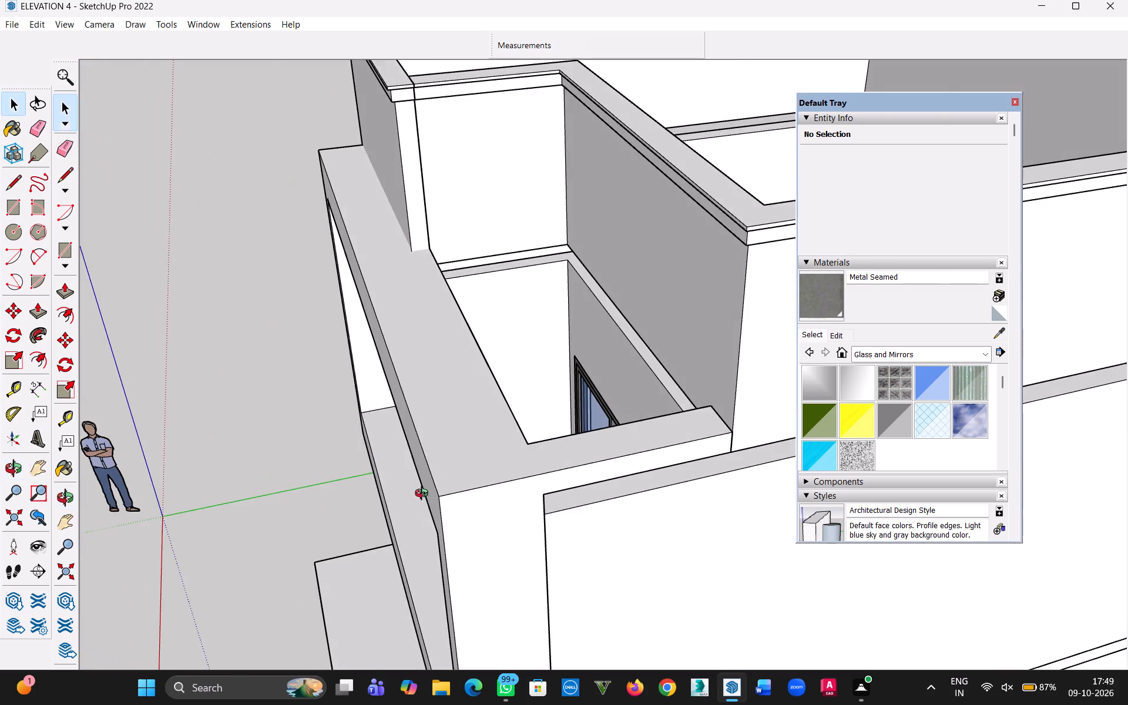
pyautogui.moveTo(424, 495); pyautogui.dragTo(173, 488, button='middle')
pyautogui.scroll(10, 273, 368)
pyautogui.moveTo(388, 439); pyautogui.dragTo(417, 270, button='middle')
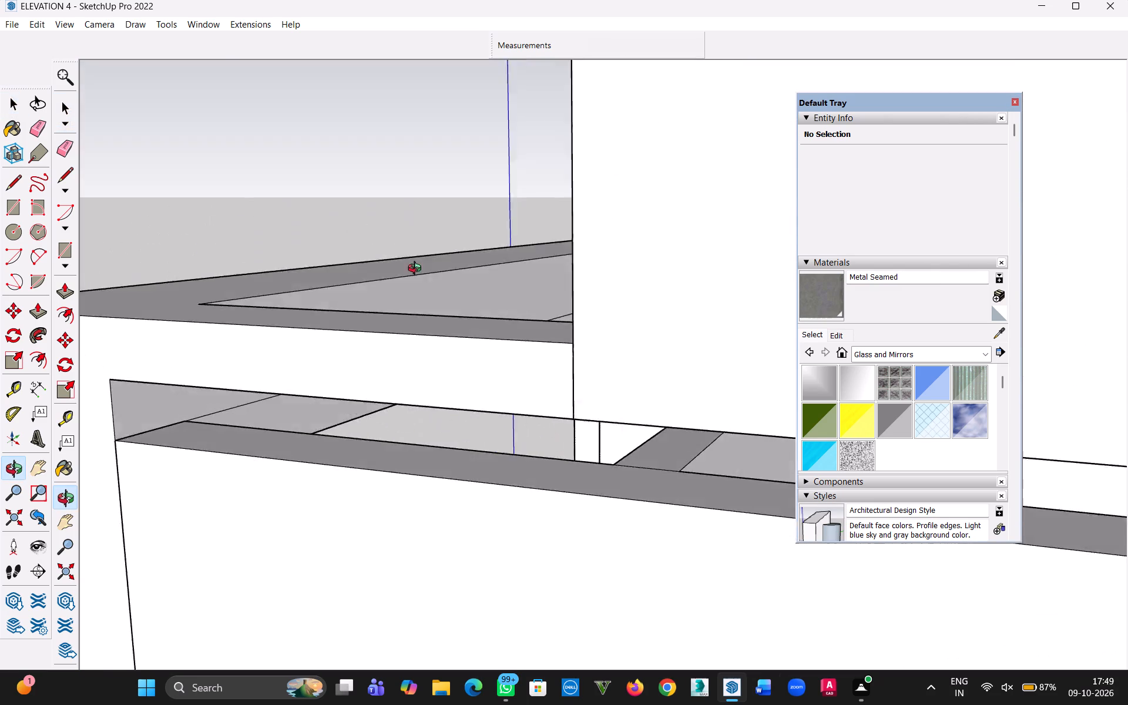
pyautogui.moveTo(417, 270); pyautogui.dragTo(442, 197, button='middle')
pyautogui.scroll(6, 525, 334)
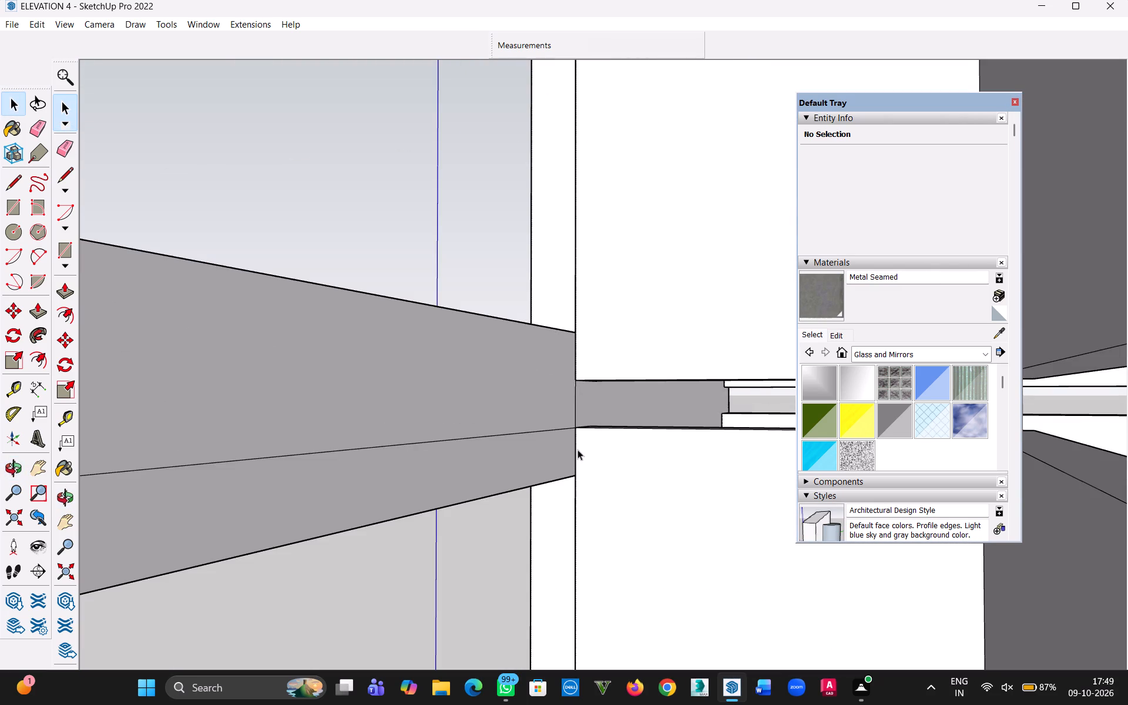
pyautogui.moveTo(578, 450); pyautogui.dragTo(559, 392, button='middle')
pyautogui.moveTo(559, 397); pyautogui.dragTo(595, 492, button='middle')
pyautogui.scroll(-7, 590, 488)
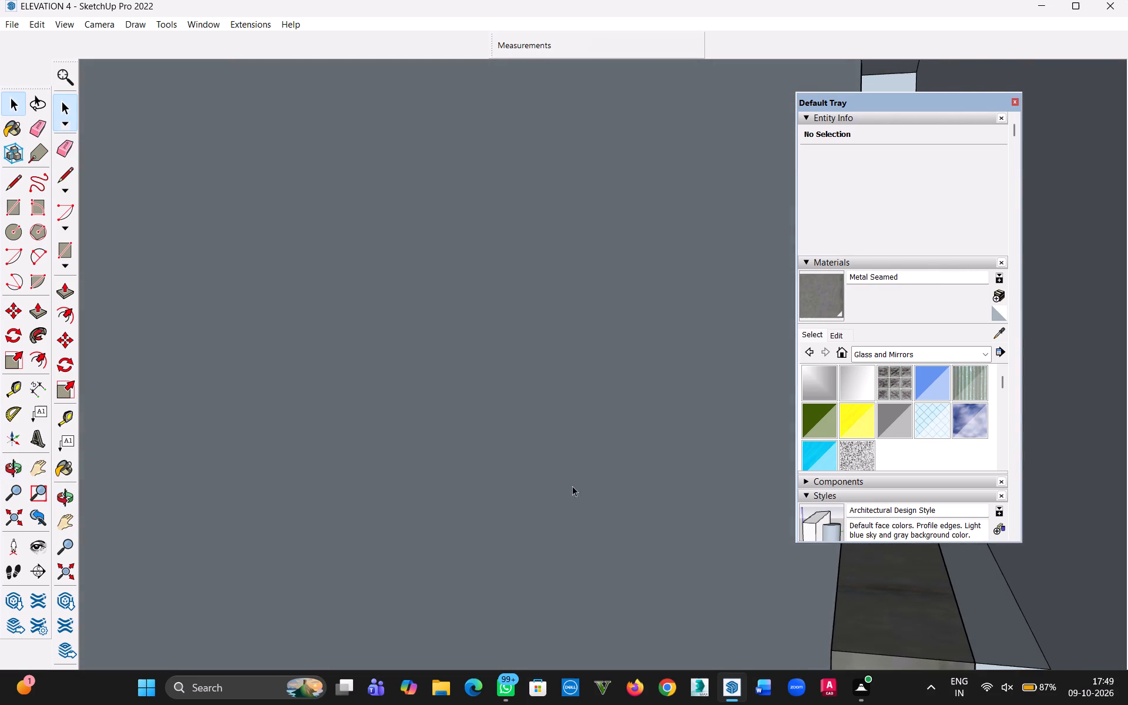
pyautogui.scroll(-20, 572, 486)
pyautogui.scroll(-14, 572, 486)
pyautogui.click(12, 522)
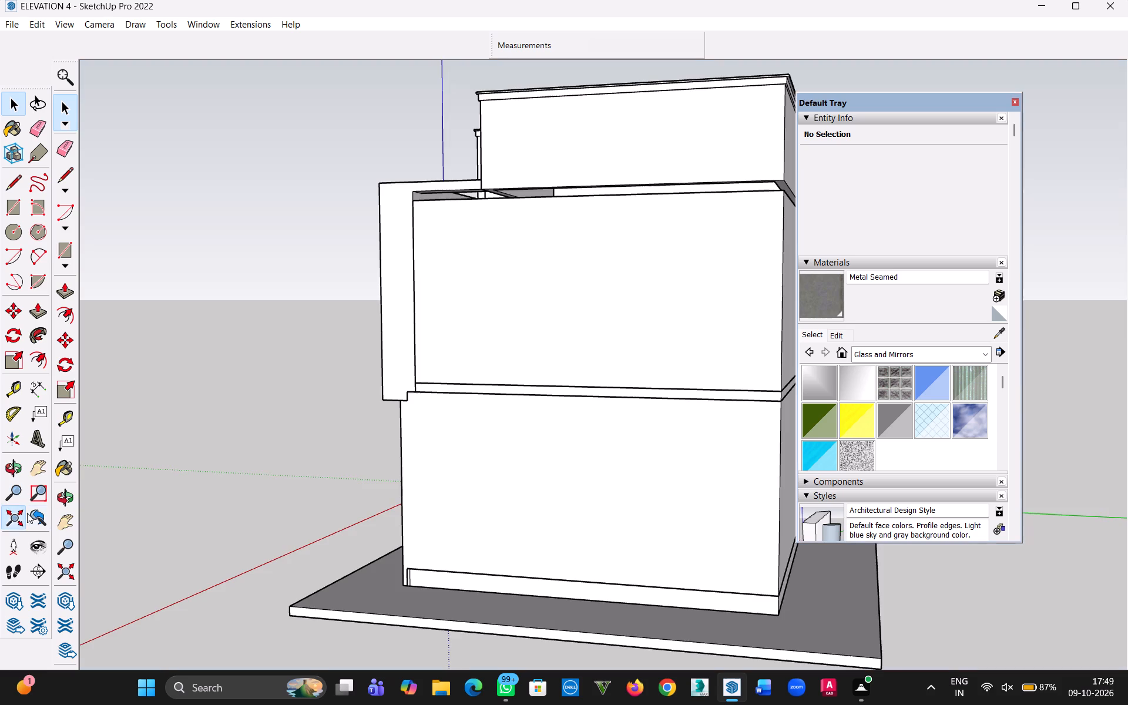
pyautogui.moveTo(384, 344); pyautogui.dragTo(354, 623, button='middle')
pyautogui.scroll(10, 469, 385)
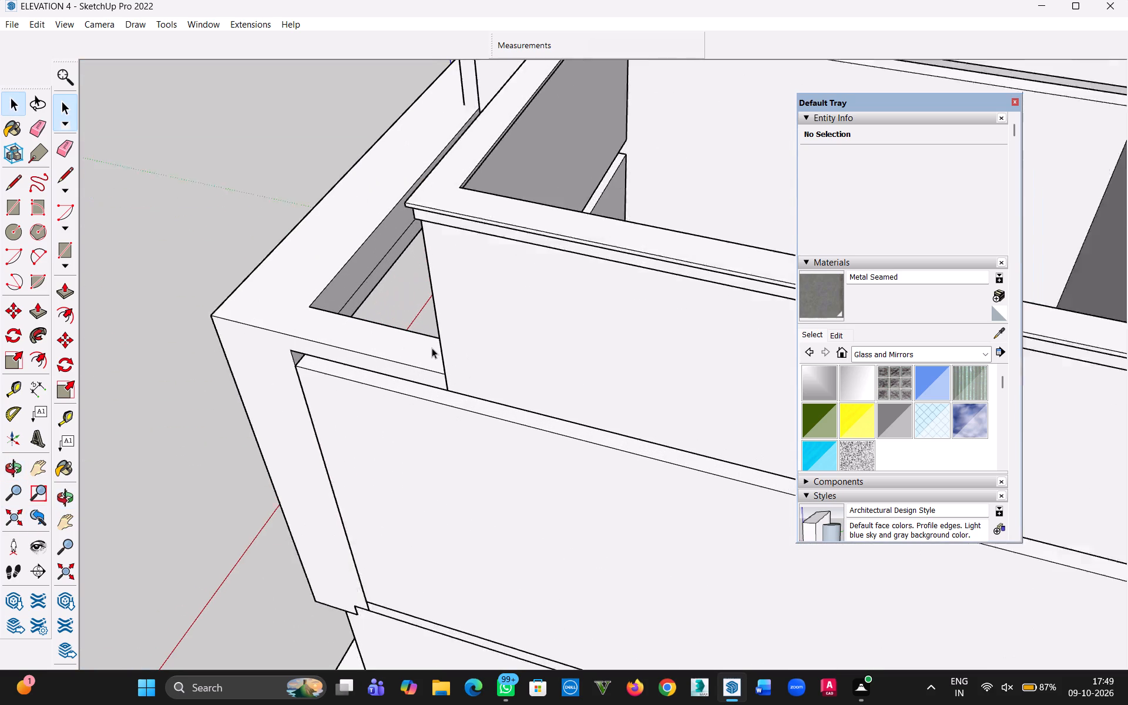
pyautogui.scroll(2, 432, 348)
pyautogui.moveTo(386, 307); pyautogui.dragTo(49, 421, button='middle')
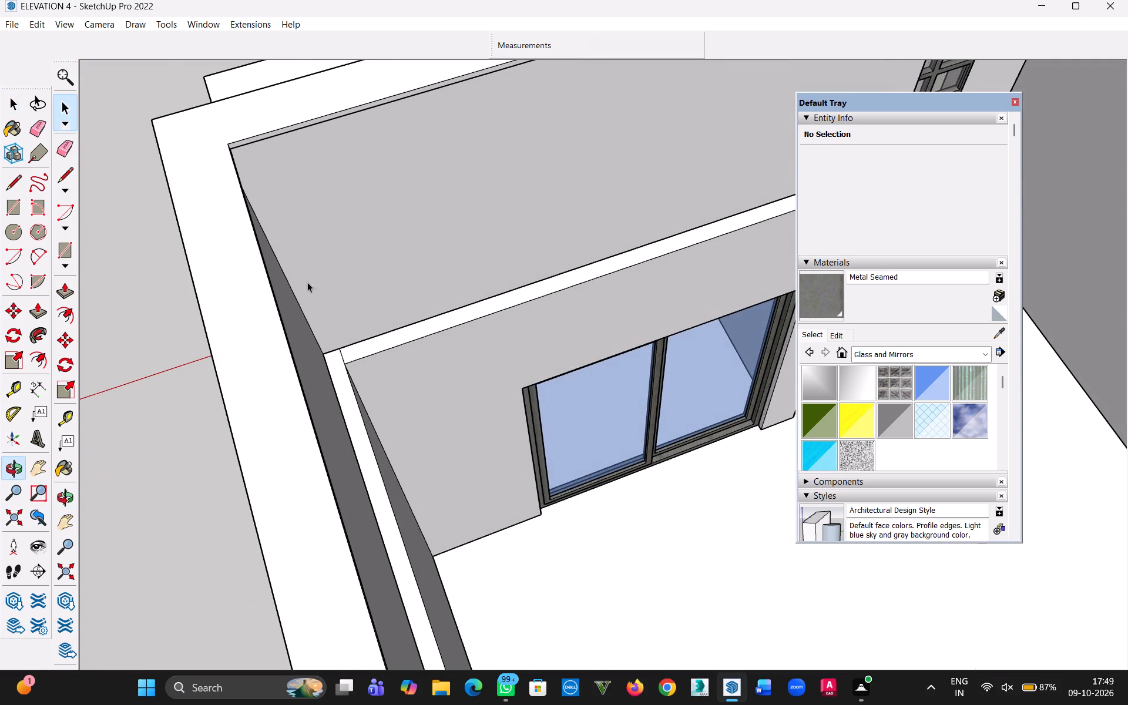
pyautogui.click(421, 247)
pyautogui.rightClick(418, 247)
pyautogui.click(466, 289)
# Inside the front frame group, push/pull the 10' by 6" rectangle 4' inward over the balcony to the door wall.
pyautogui.moveTo(475, 305); pyautogui.dragTo(341, 240, button='middle')
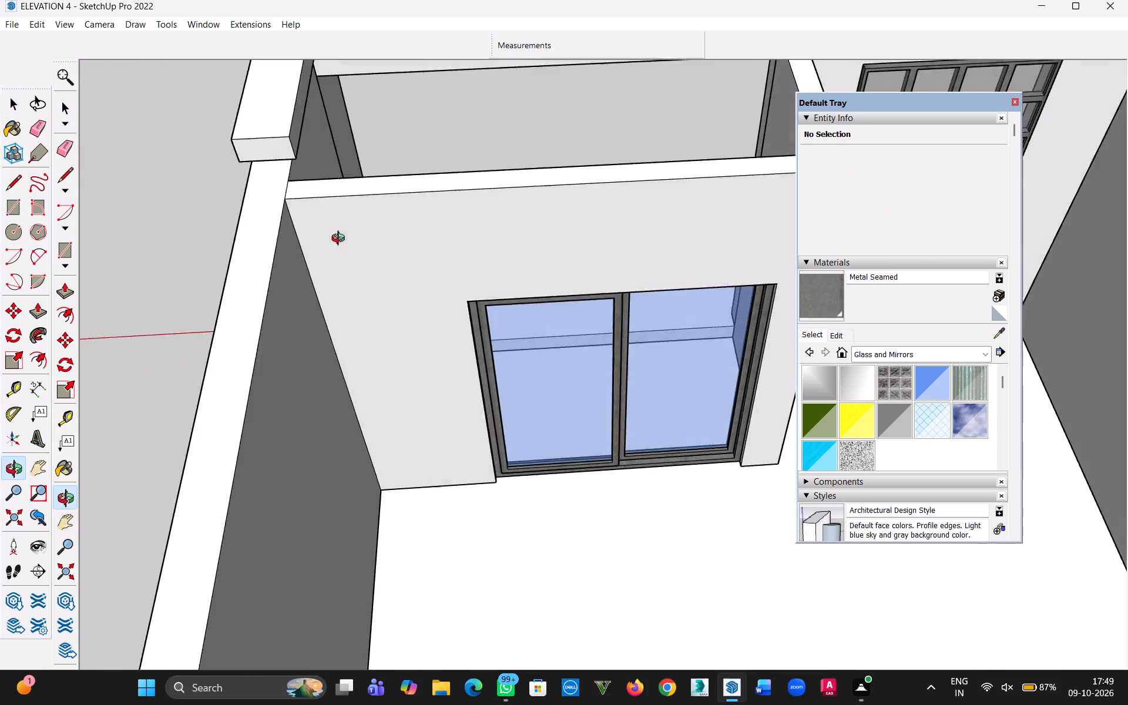
pyautogui.moveTo(341, 240); pyautogui.dragTo(300, 244, button='middle')
pyautogui.press('h')
pyautogui.moveTo(459, 216); pyautogui.dragTo(503, 419)
pyautogui.moveTo(475, 318); pyautogui.dragTo(455, 162, button='middle')
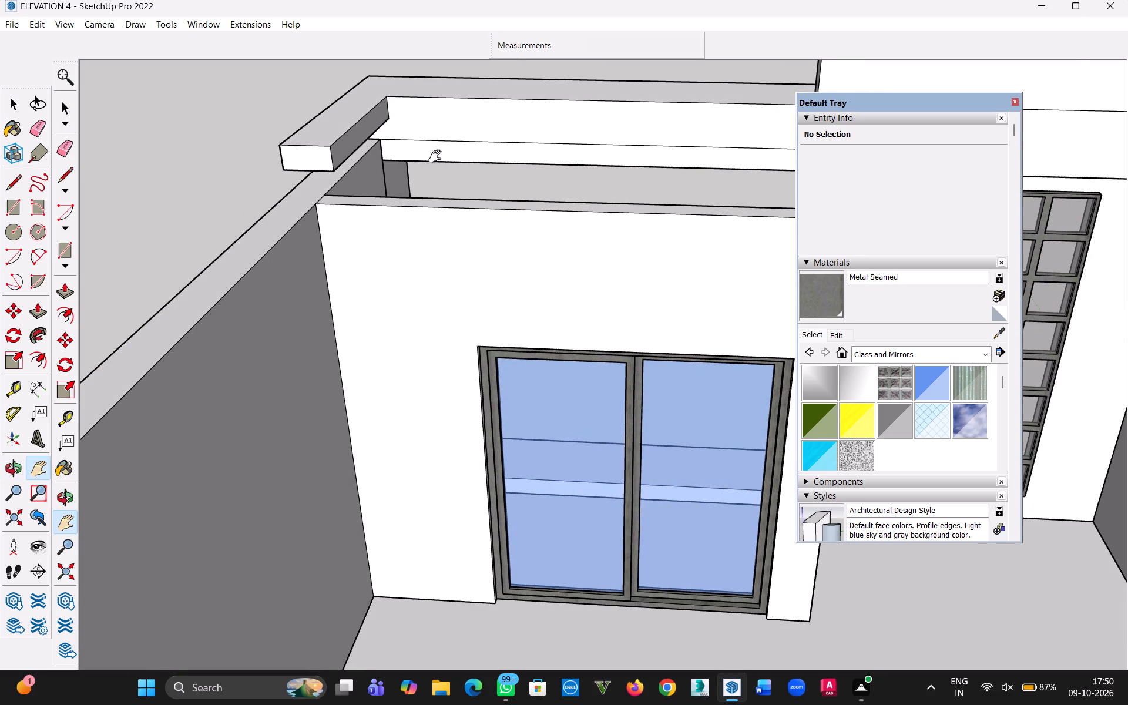
pyautogui.click(17, 105)
pyautogui.doubleClick(486, 153)
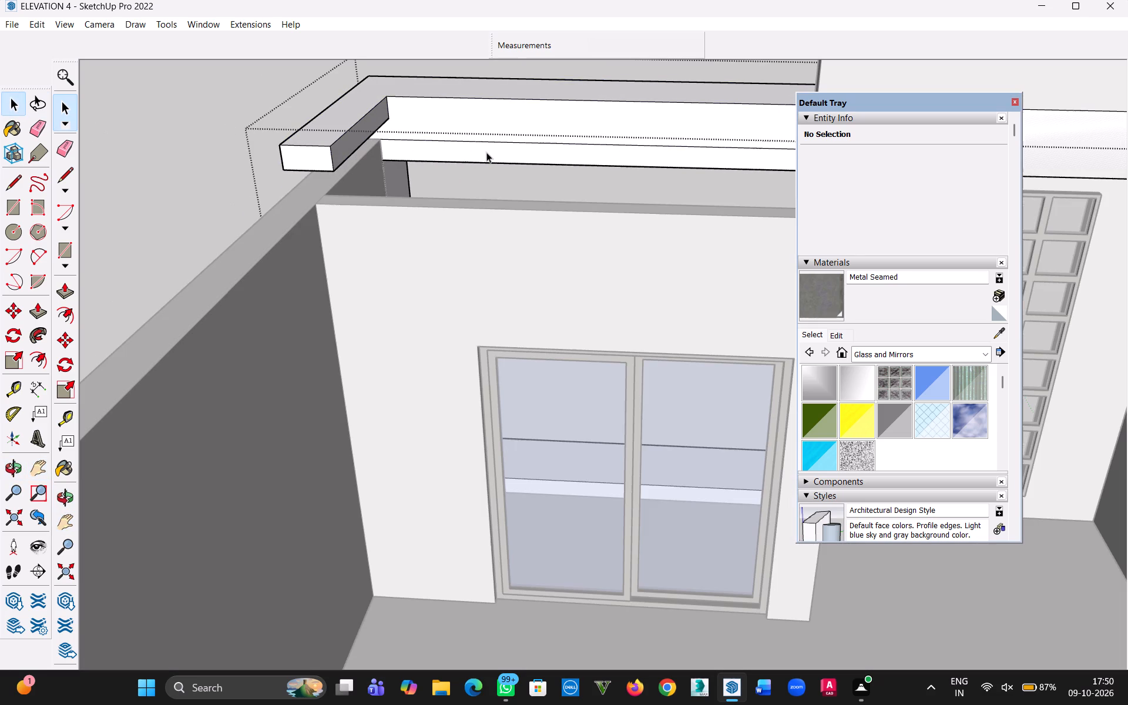
pyautogui.press('p')
pyautogui.click(482, 151)
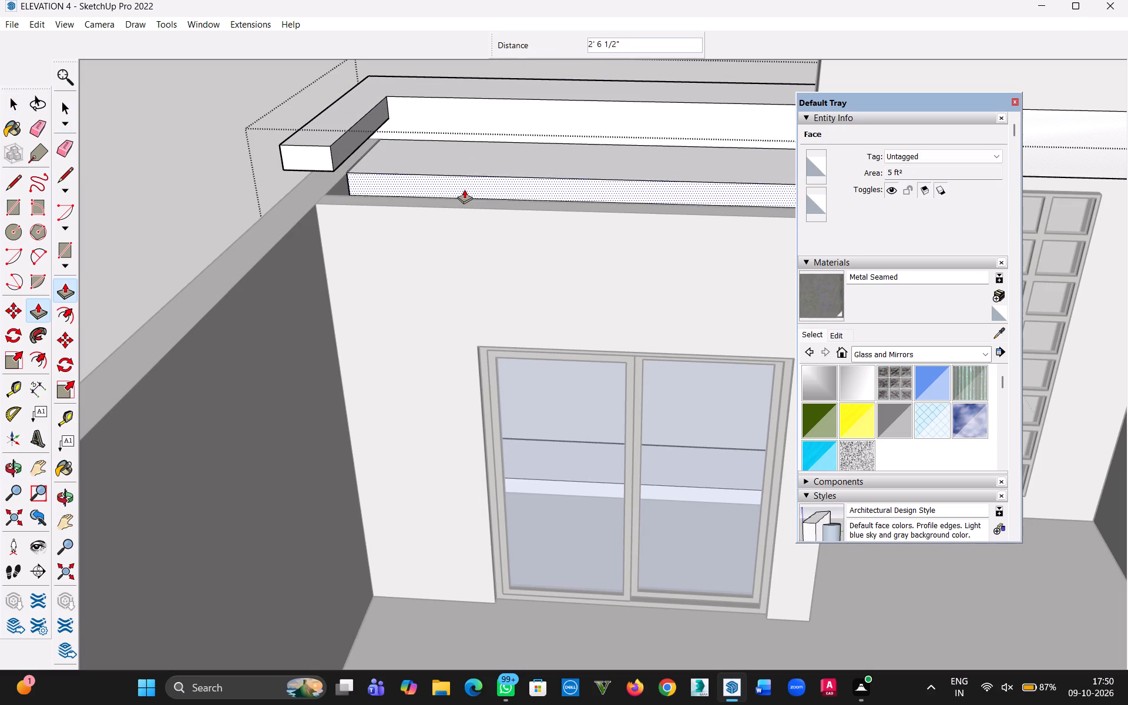
pyautogui.moveTo(495, 193); pyautogui.dragTo(182, 418, button='middle')
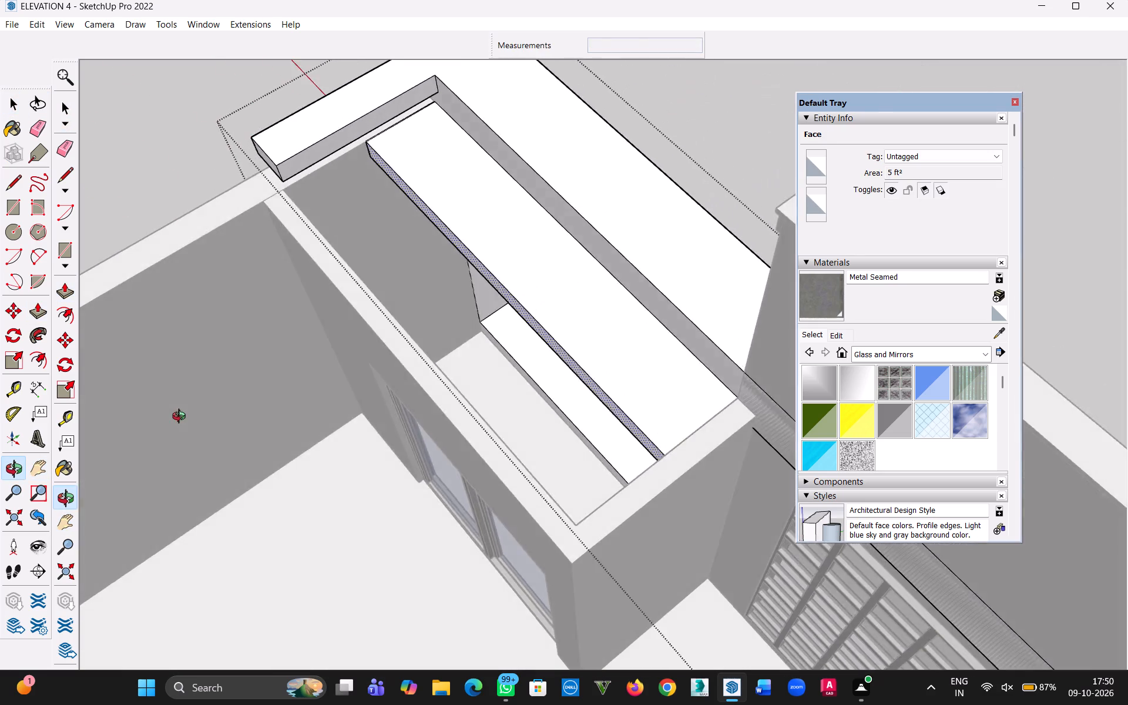
pyautogui.moveTo(182, 418); pyautogui.dragTo(180, 419, button='middle')
pyautogui.moveTo(491, 337); pyautogui.dragTo(238, 386, button='middle')
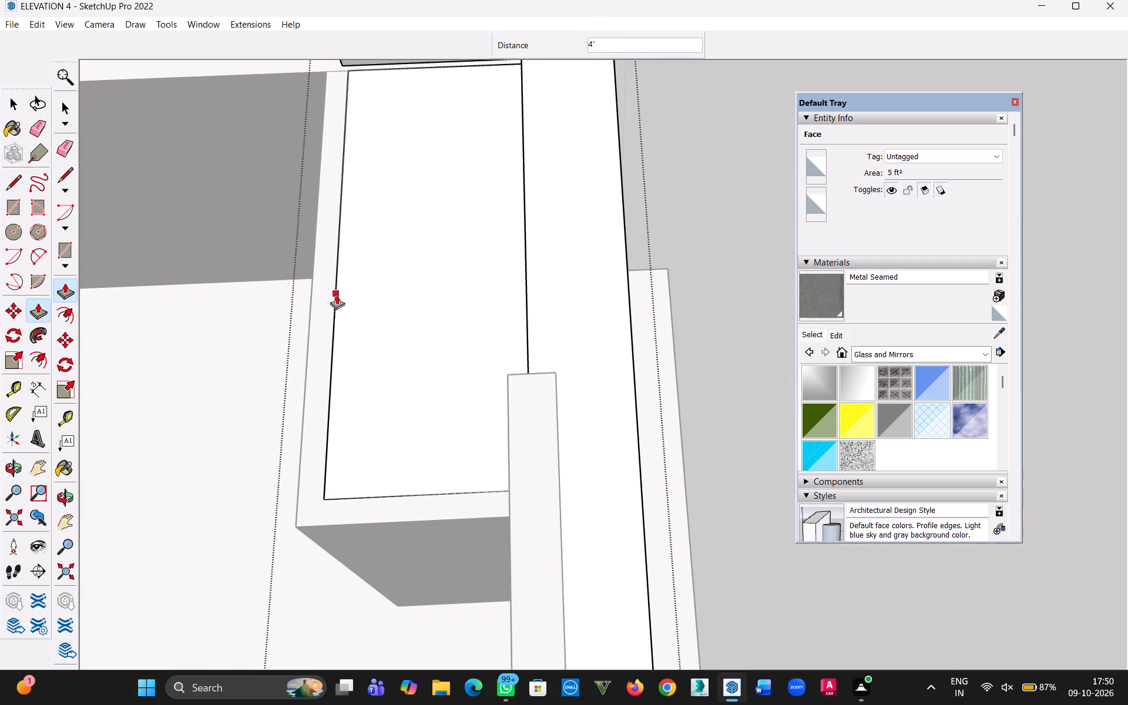
pyautogui.click(337, 295)
# Close the front frame group and unhide all hidden groups of the building.
pyautogui.click(25, 108)
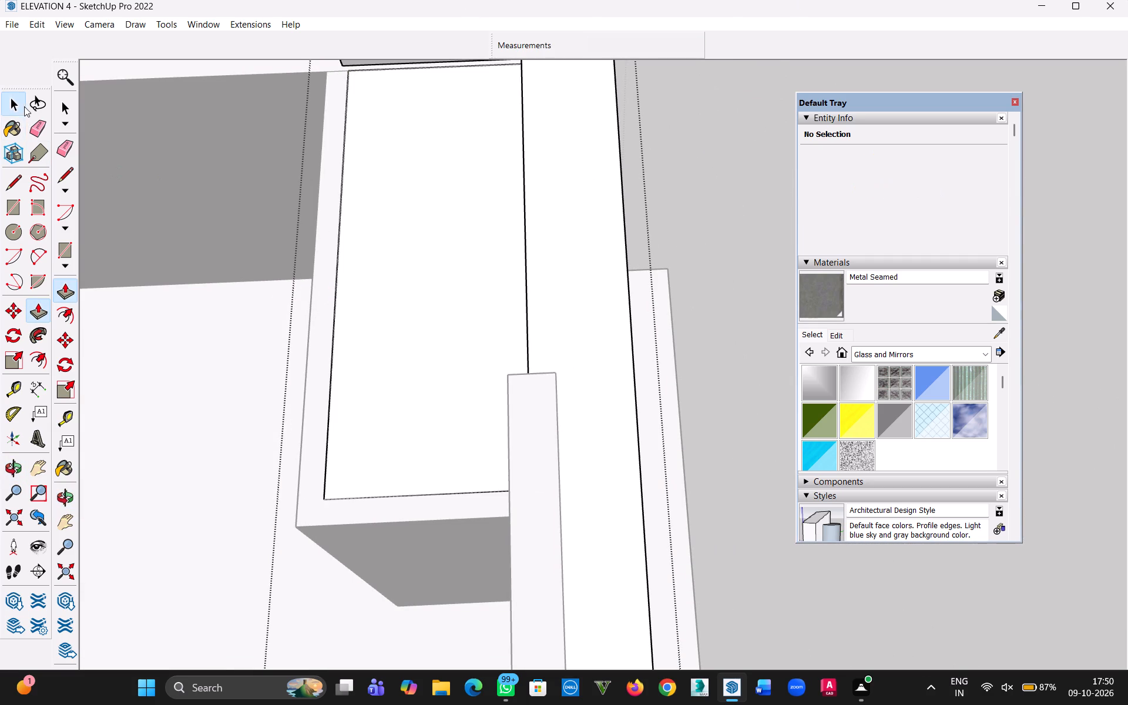
pyautogui.click(38, 23)
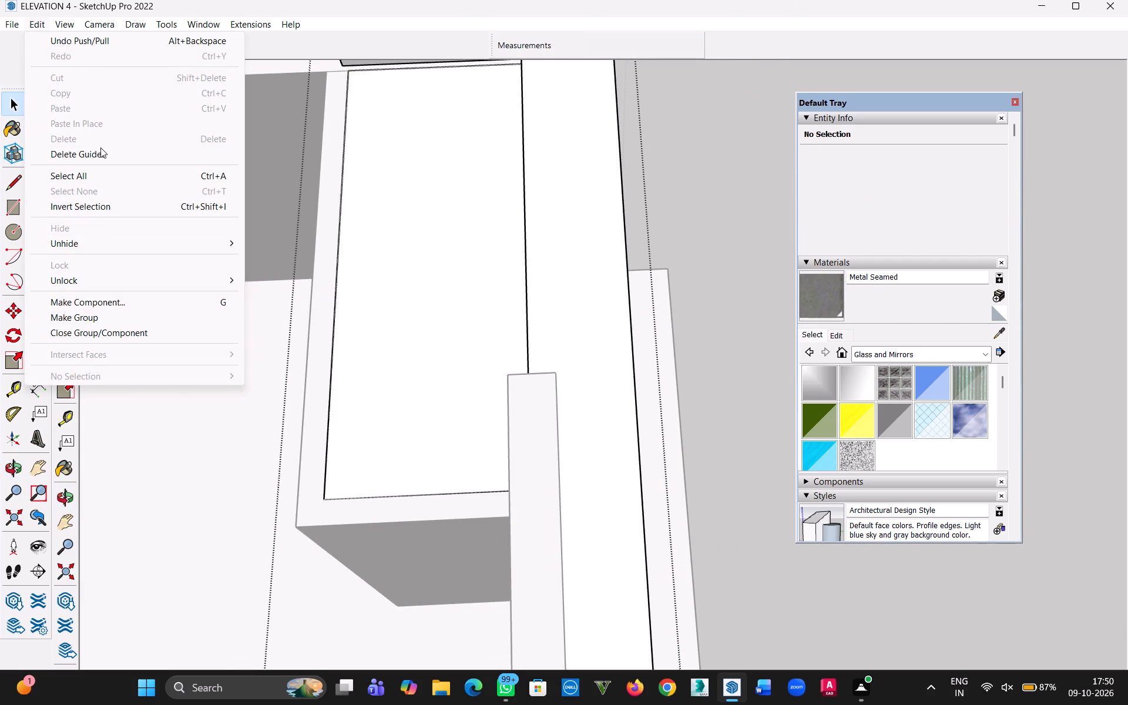
pyautogui.click(85, 248)
pyautogui.click(334, 275)
pyautogui.scroll(-13, 483, 289)
pyautogui.doubleClick(599, 263)
pyautogui.click(55, 22)
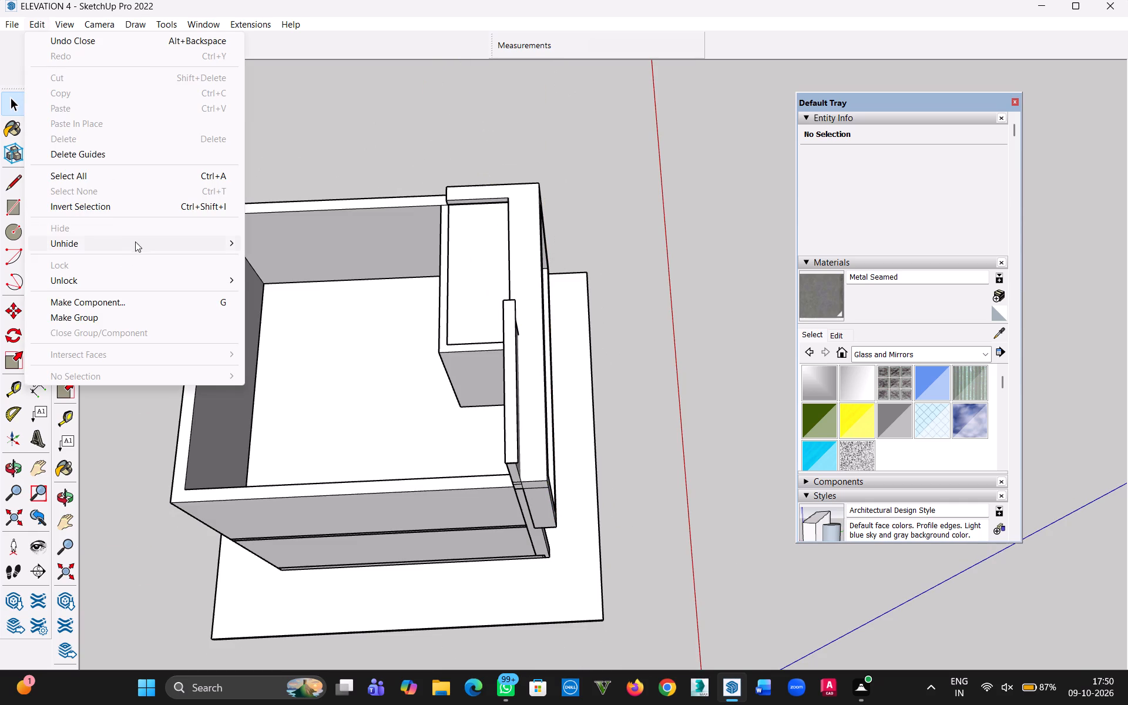
pyautogui.click(300, 276)
pyautogui.click(639, 364)
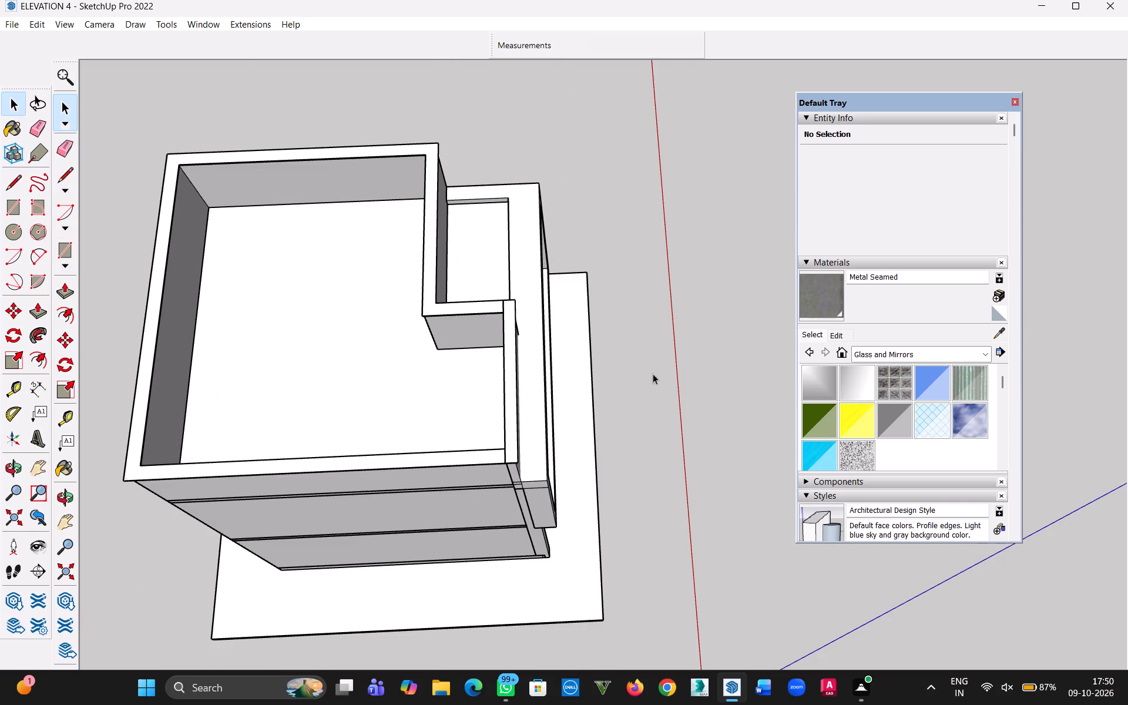
# Examine the first-floor balcony ceiling from the front, checking the frame group's underside face.
pyautogui.moveTo(670, 394); pyautogui.dragTo(211, 183, button='middle')
pyautogui.scroll(5, 742, 347)
pyautogui.moveTo(590, 412); pyautogui.dragTo(502, 118, button='middle')
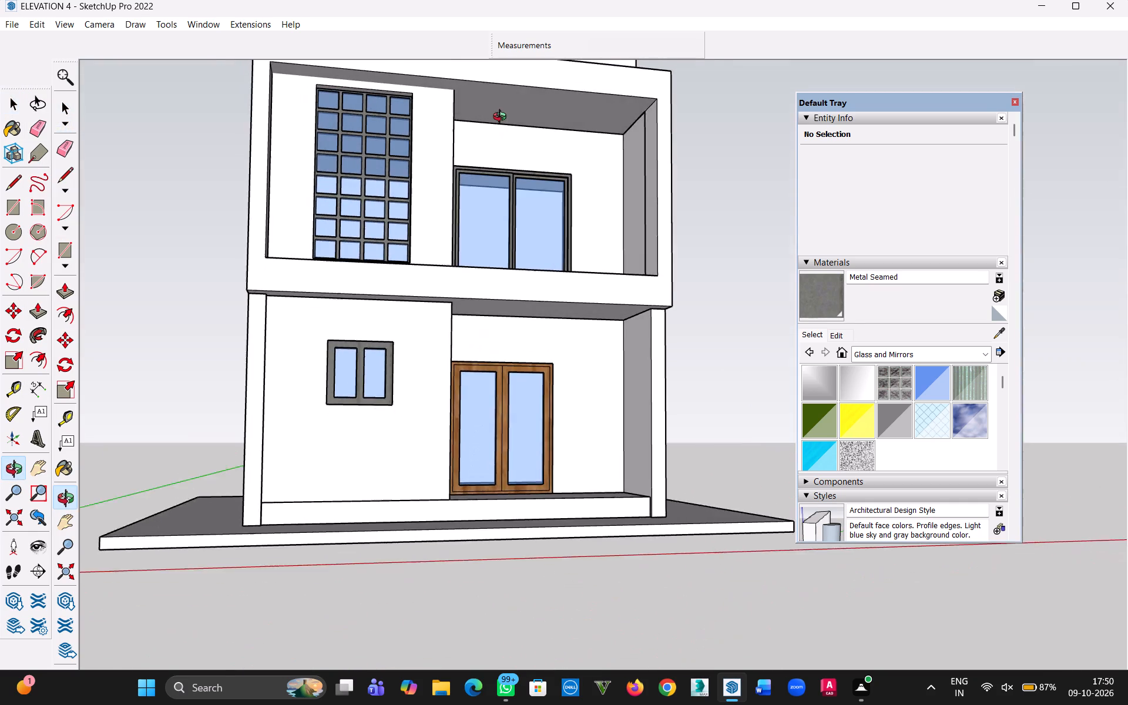
pyautogui.moveTo(502, 118); pyautogui.dragTo(506, 102, button='middle')
pyautogui.click(527, 118)
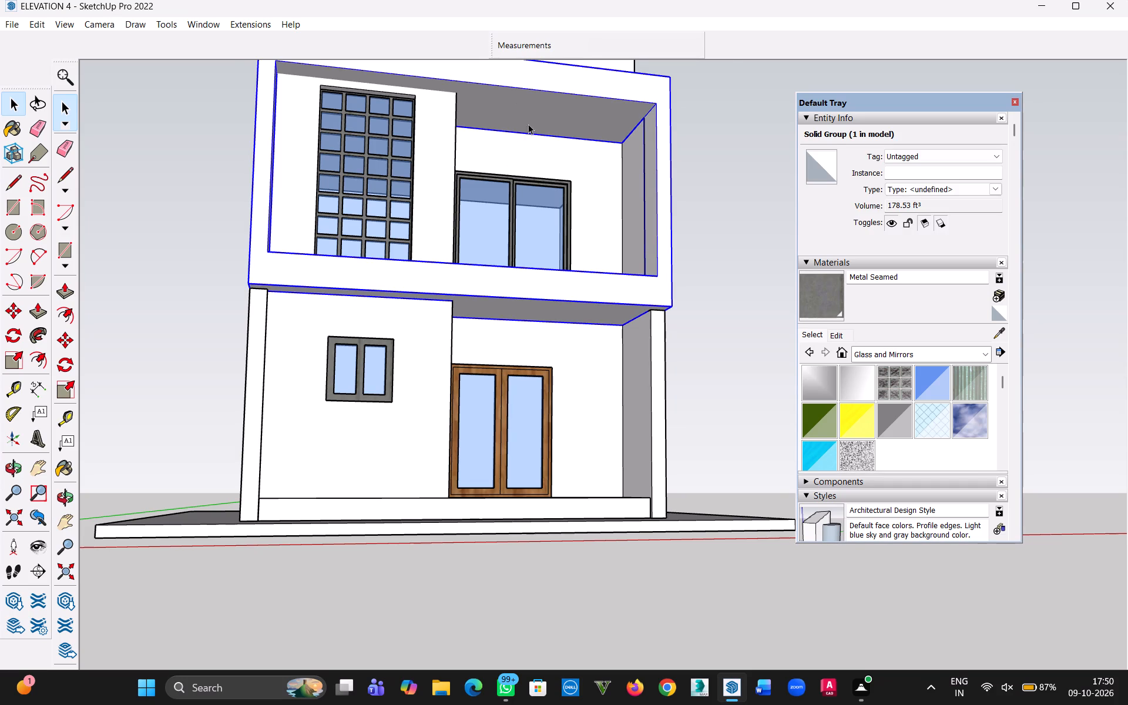
pyautogui.doubleClick(532, 119)
pyautogui.click(532, 119)
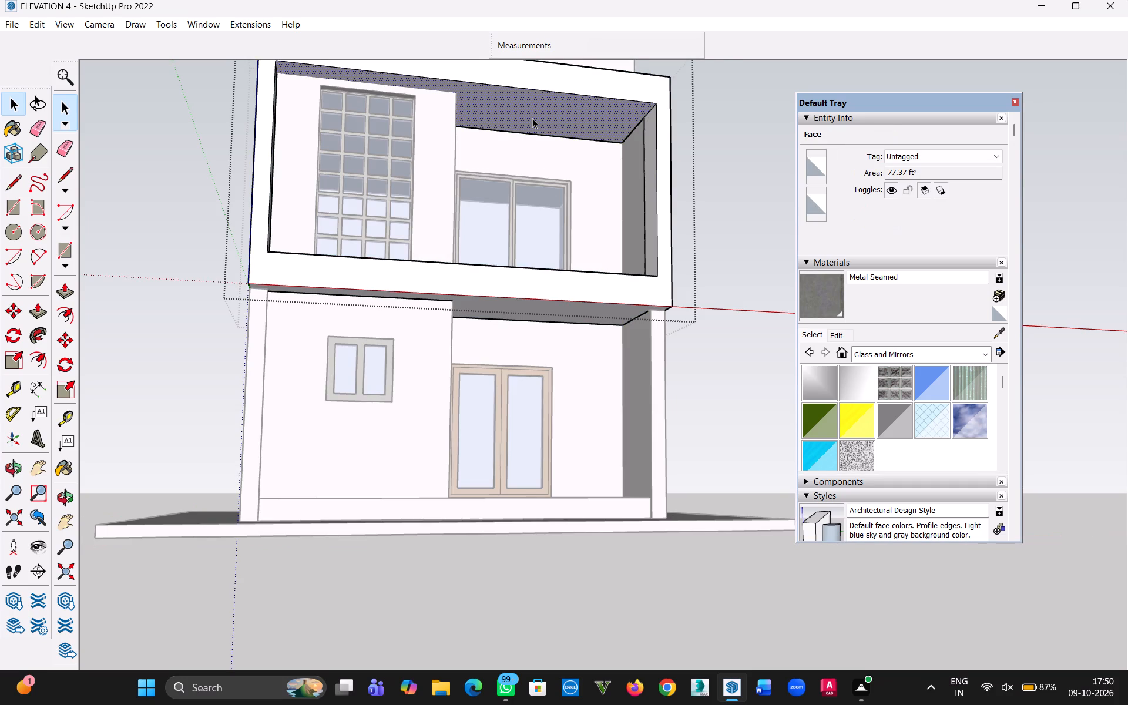
pyautogui.click(740, 179)
# Paint the ground-floor front wall face around the small window with Roofing Slate Tan from the Tile materials.
pyautogui.moveTo(736, 187); pyautogui.dragTo(693, 258, button='middle')
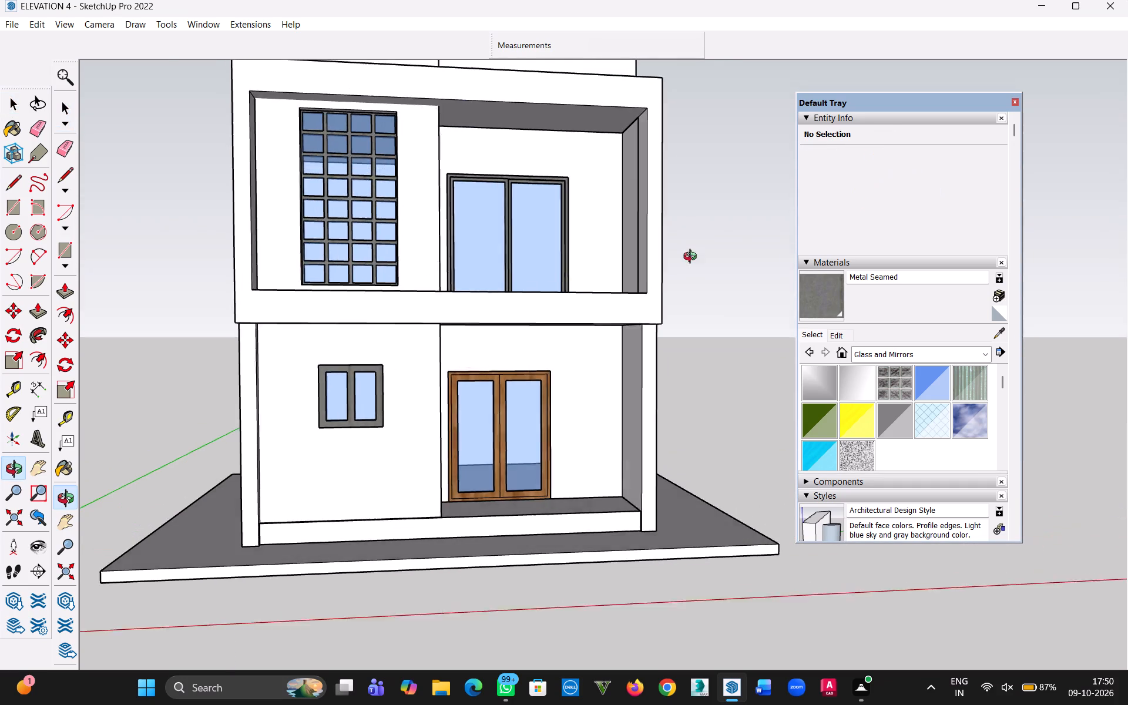
pyautogui.moveTo(693, 258); pyautogui.dragTo(683, 266, button='middle')
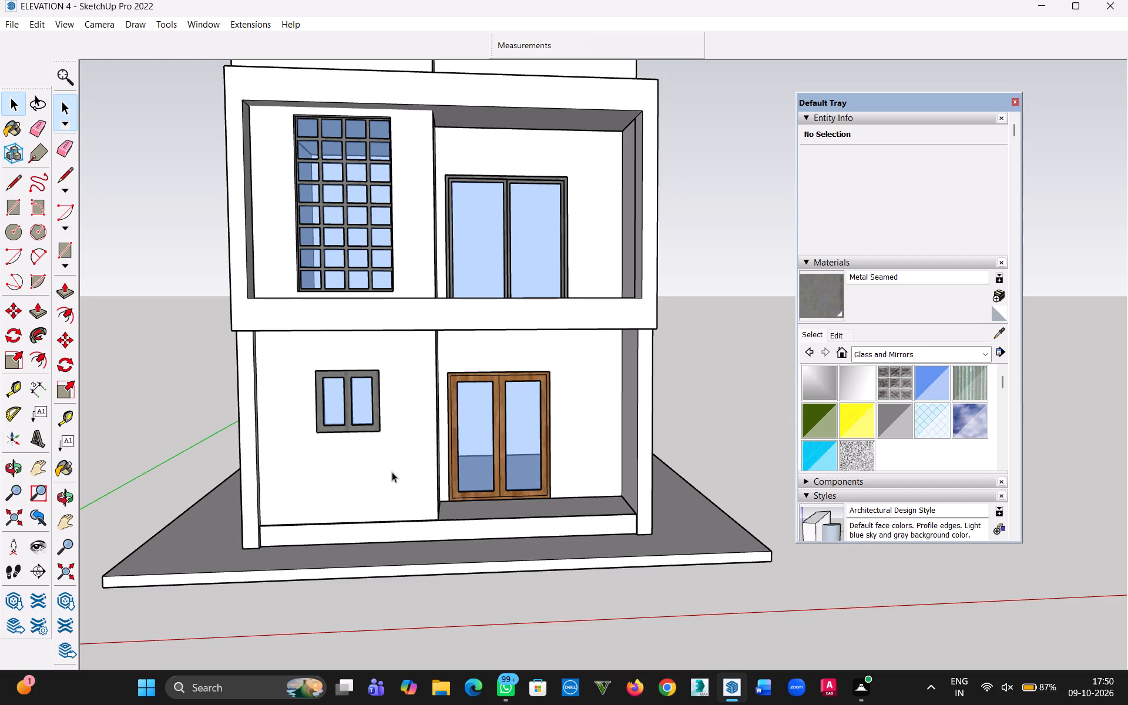
pyautogui.click(362, 494)
pyautogui.doubleClick(361, 495)
pyautogui.click(387, 486)
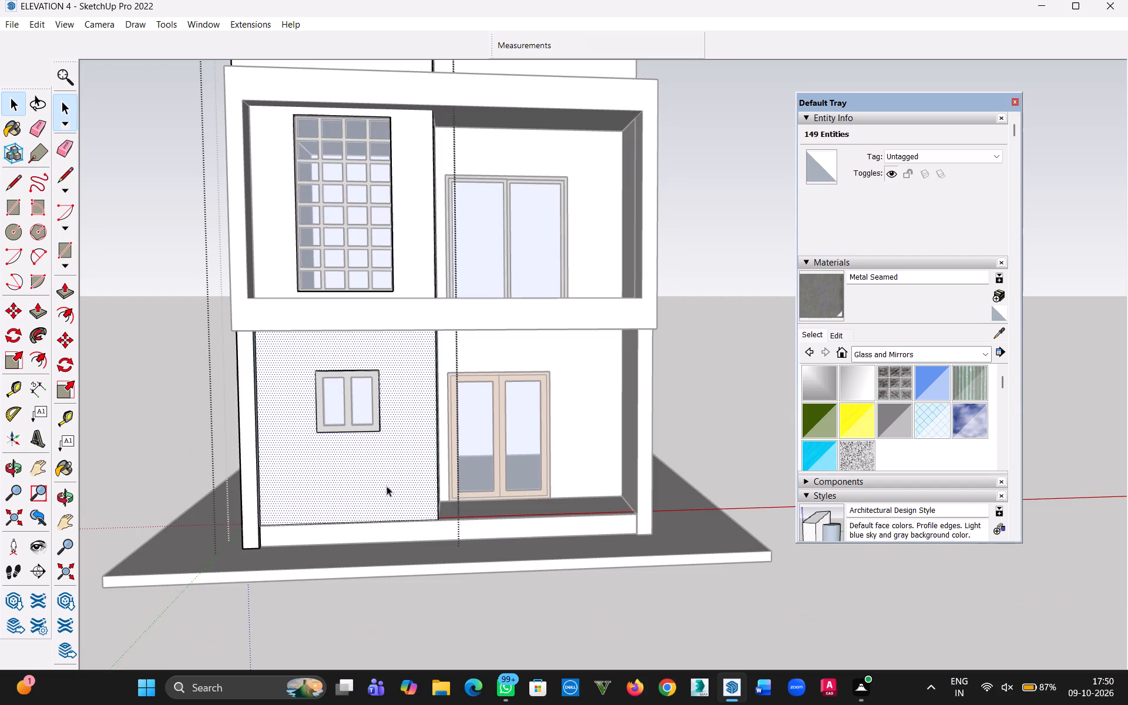
pyautogui.click(899, 352)
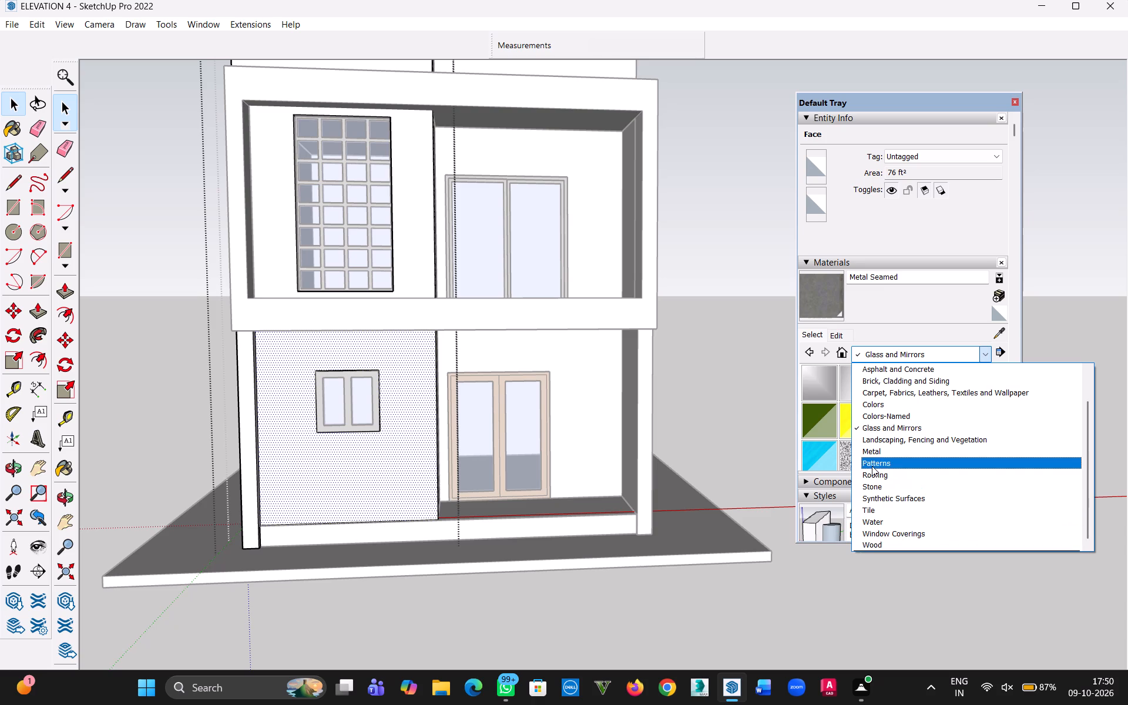
pyautogui.click(871, 465)
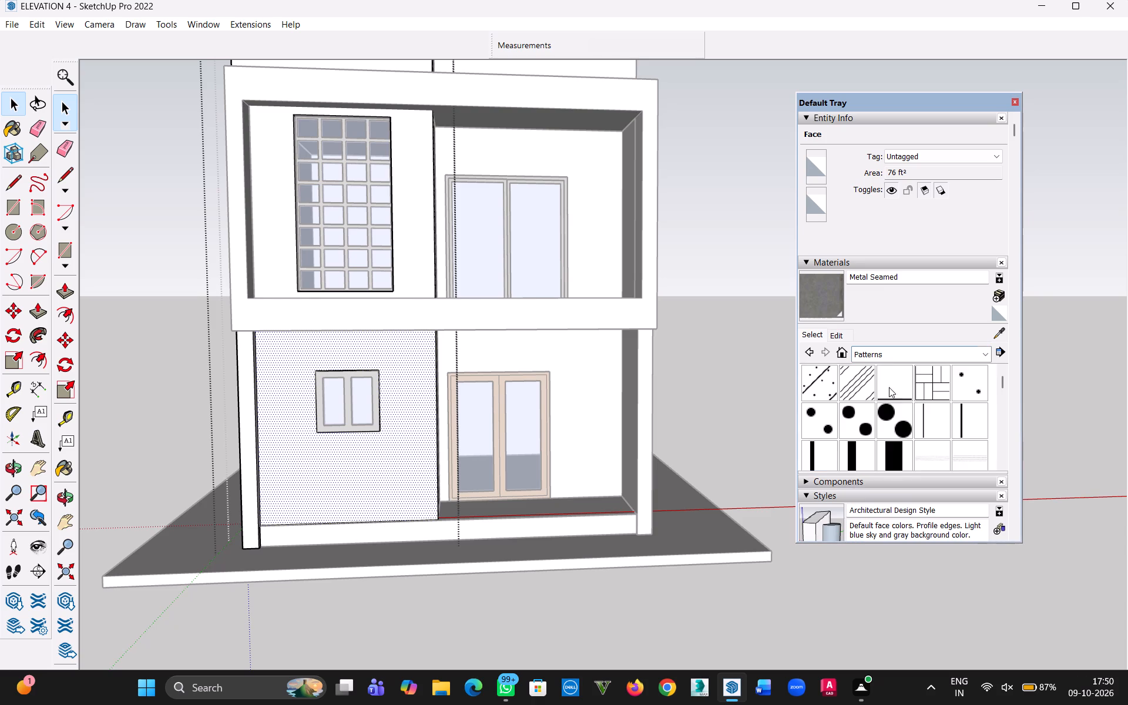
pyautogui.click(888, 357)
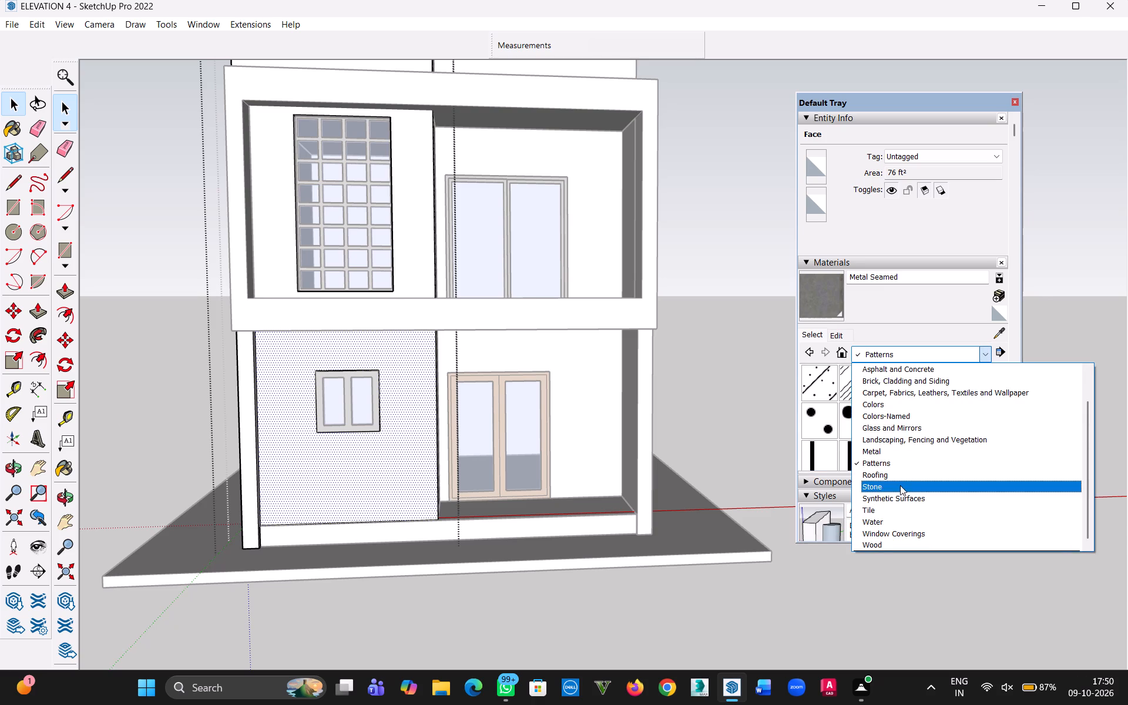
pyautogui.click(900, 485)
pyautogui.click(906, 351)
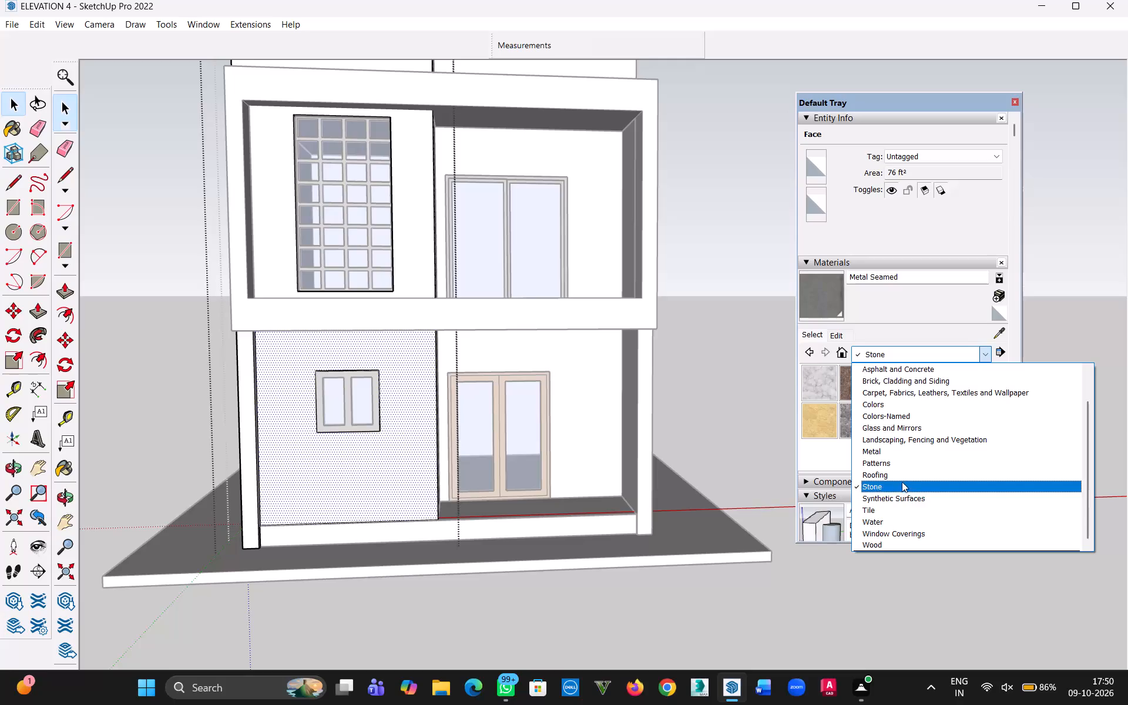
pyautogui.click(895, 512)
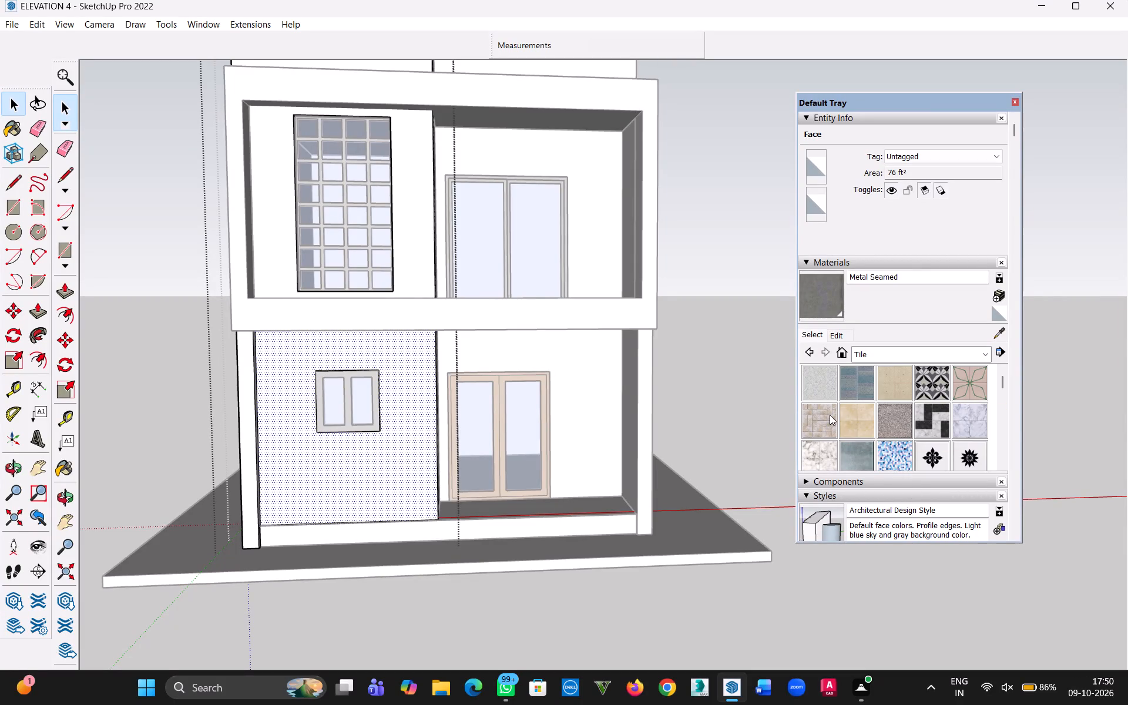
pyautogui.scroll(-2, 887, 404)
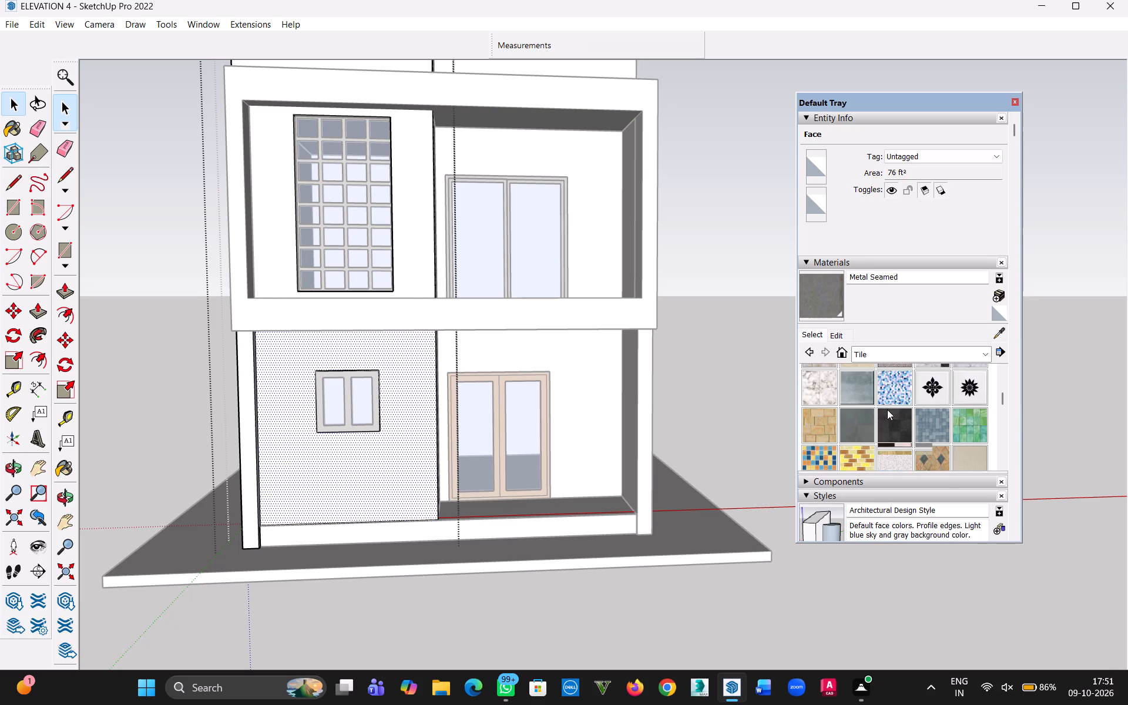
pyautogui.scroll(-1, 899, 452)
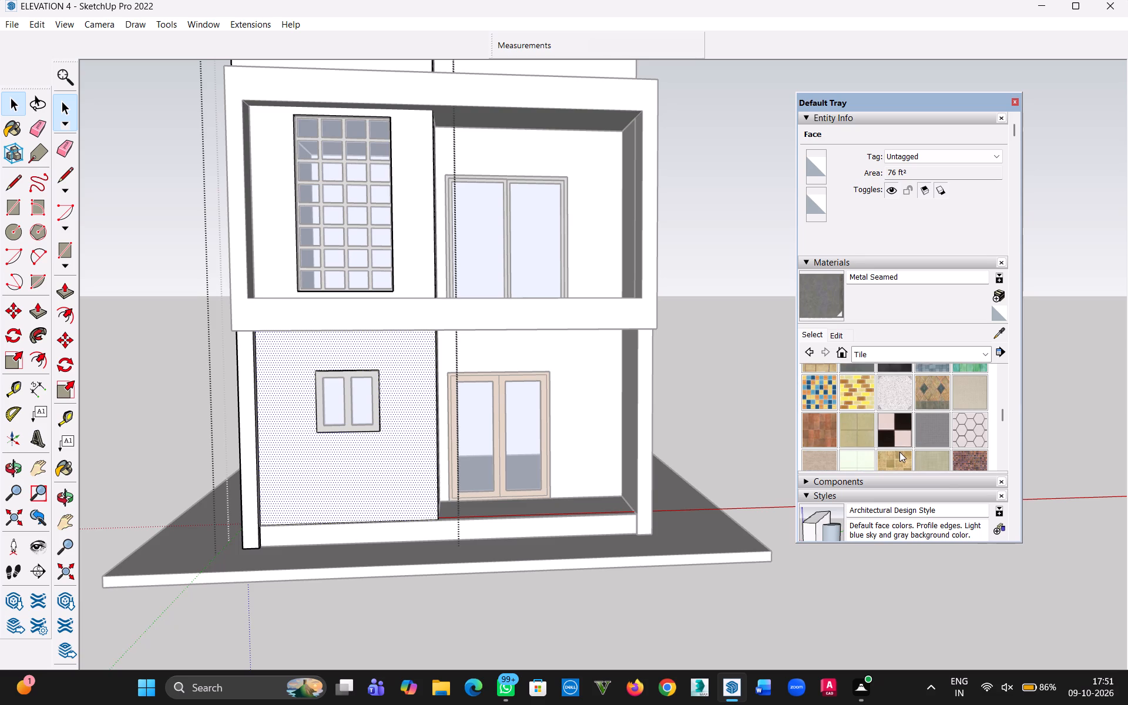
pyautogui.scroll(-1, 899, 452)
pyautogui.scroll(3, 899, 452)
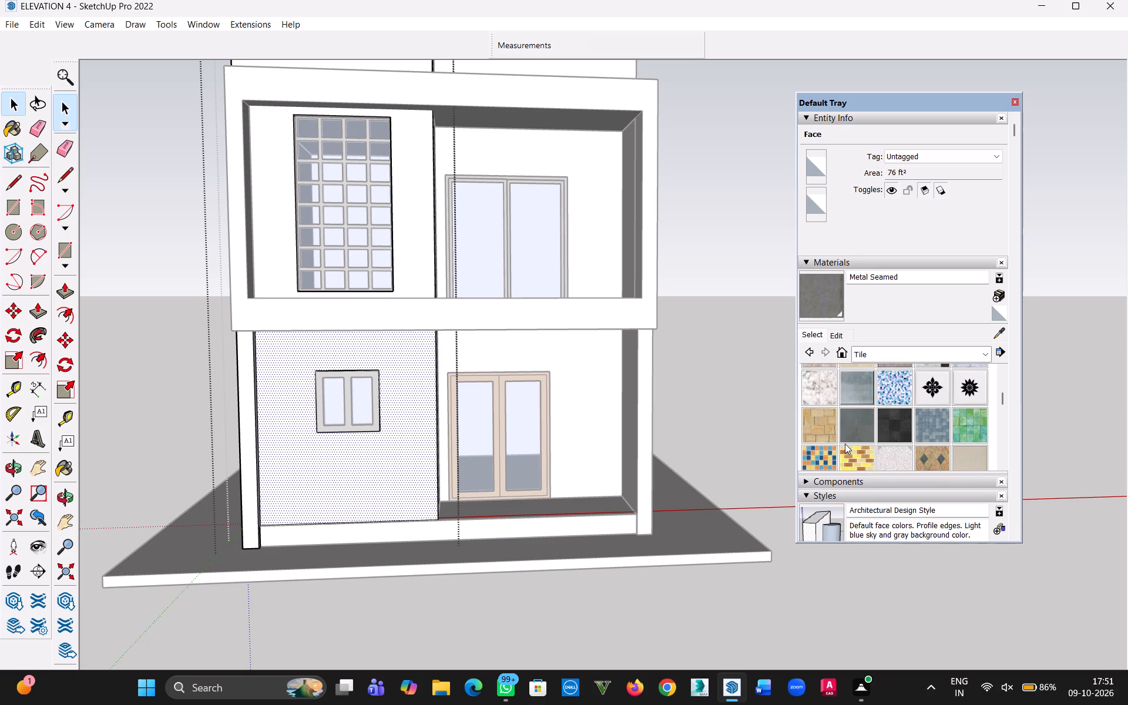
pyautogui.click(816, 429)
pyautogui.click(379, 447)
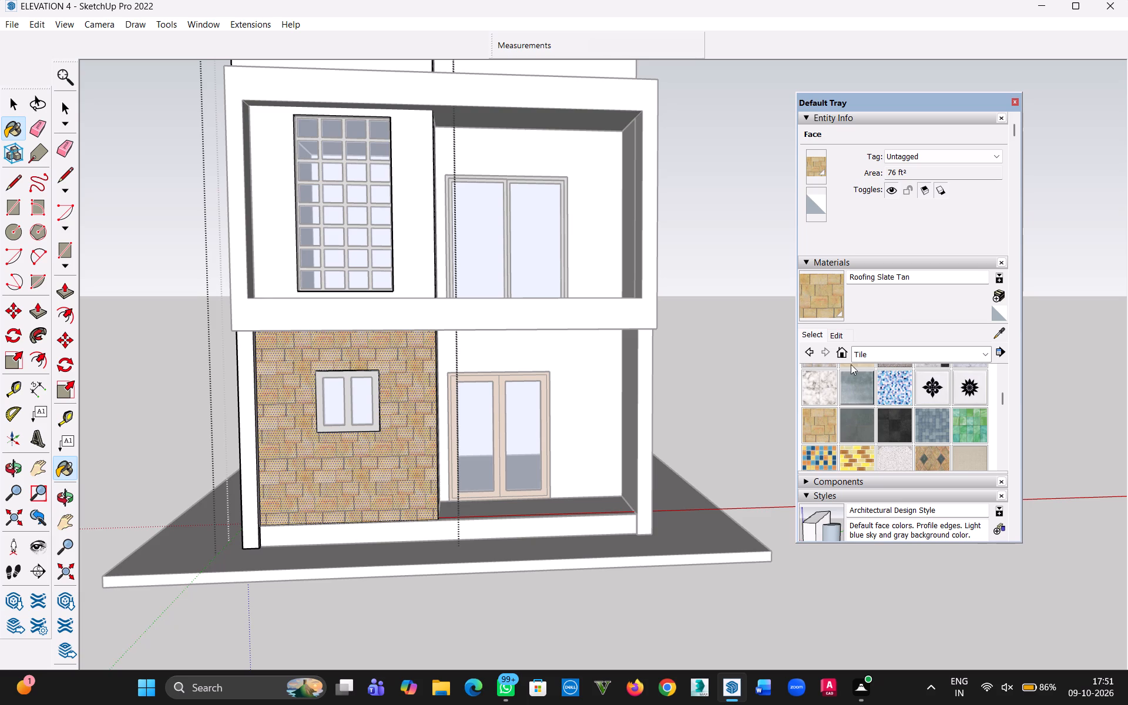
# Edit the Roofing Slate Tan material's colour, setting its HLS lightness to 97.
pyautogui.click(838, 337)
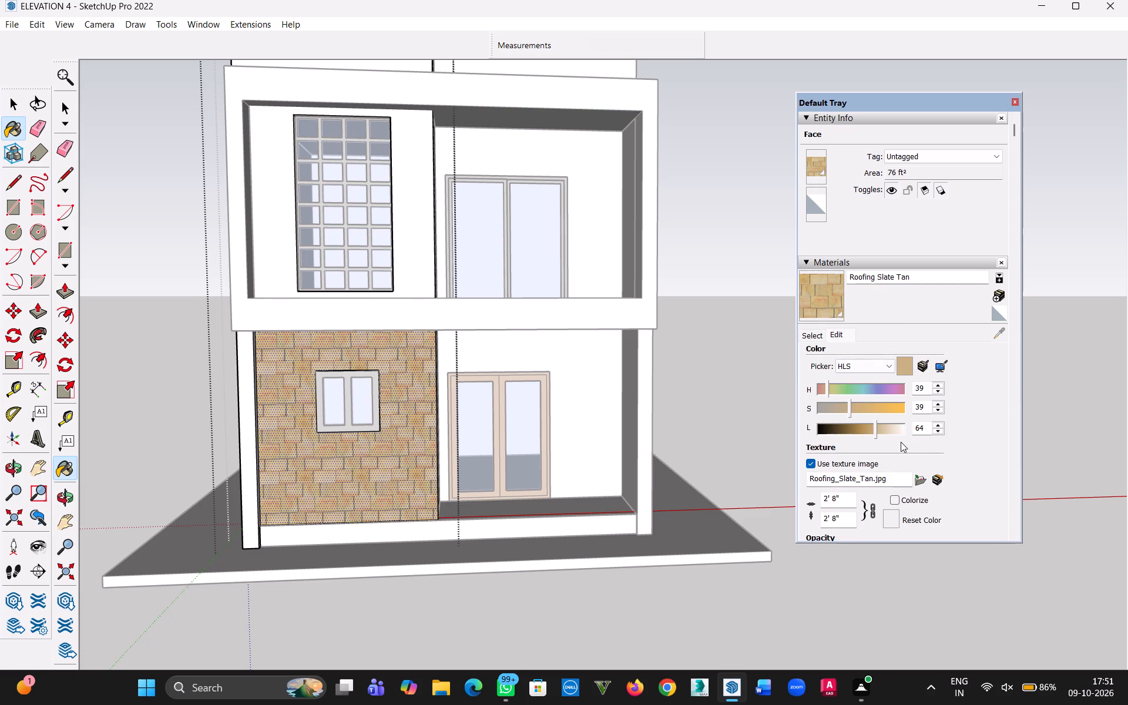
pyautogui.click(895, 430)
pyautogui.click(905, 429)
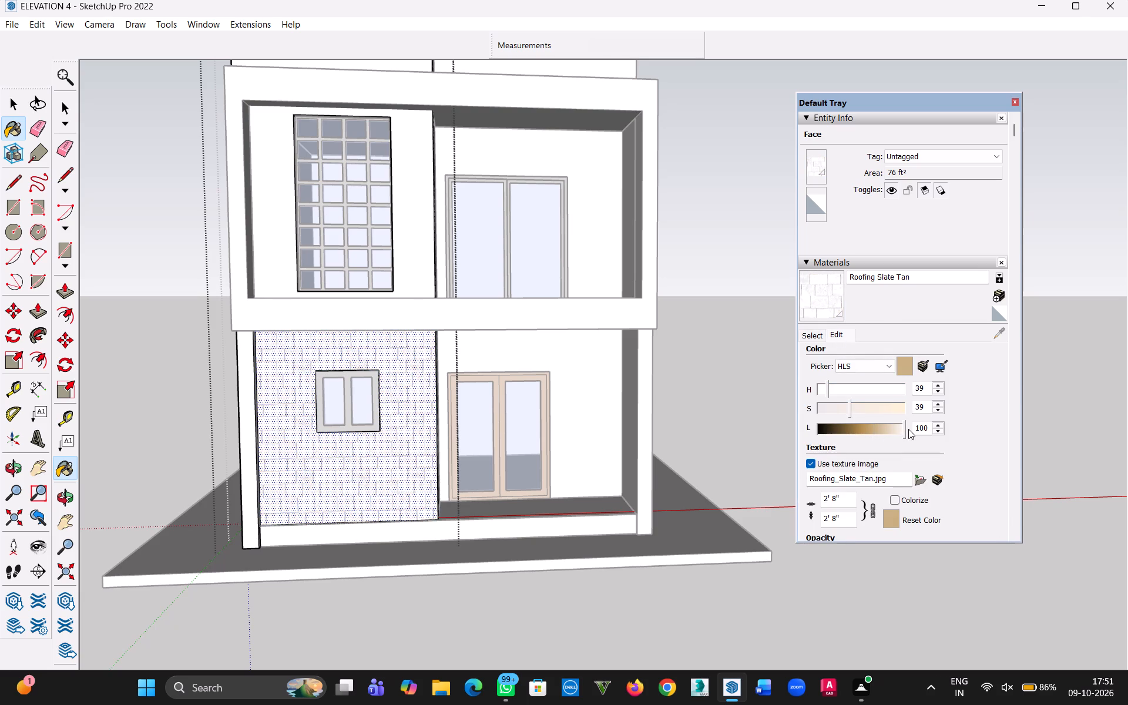
pyautogui.doubleClick(937, 430)
pyautogui.click(936, 431)
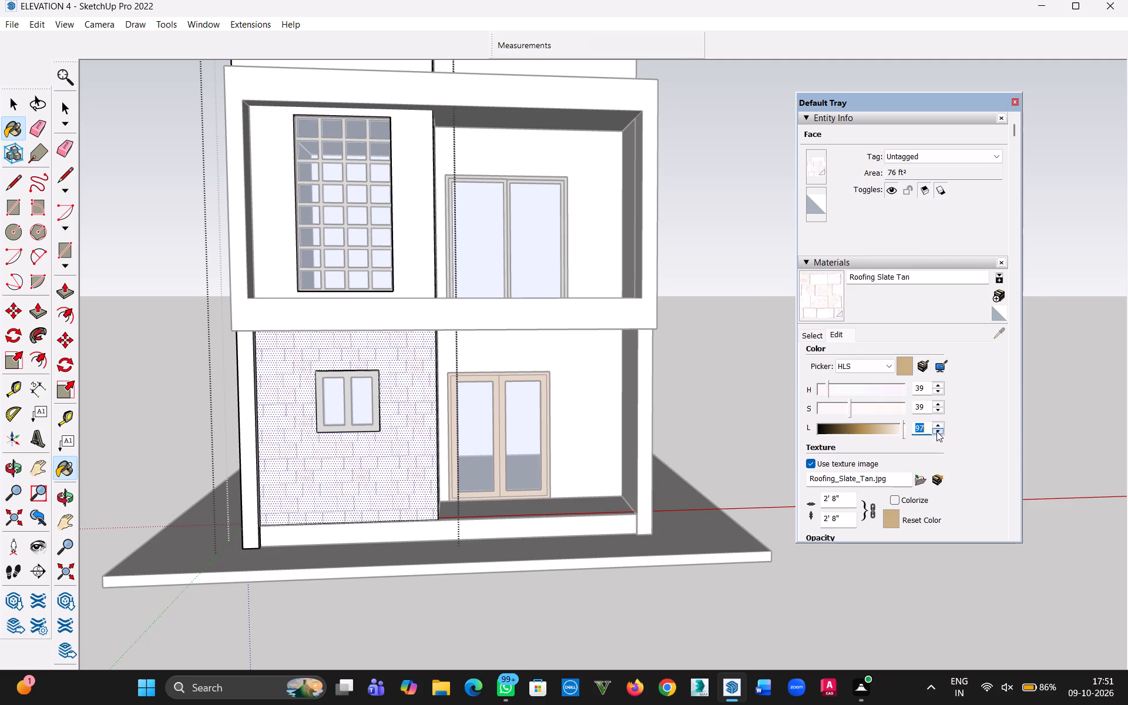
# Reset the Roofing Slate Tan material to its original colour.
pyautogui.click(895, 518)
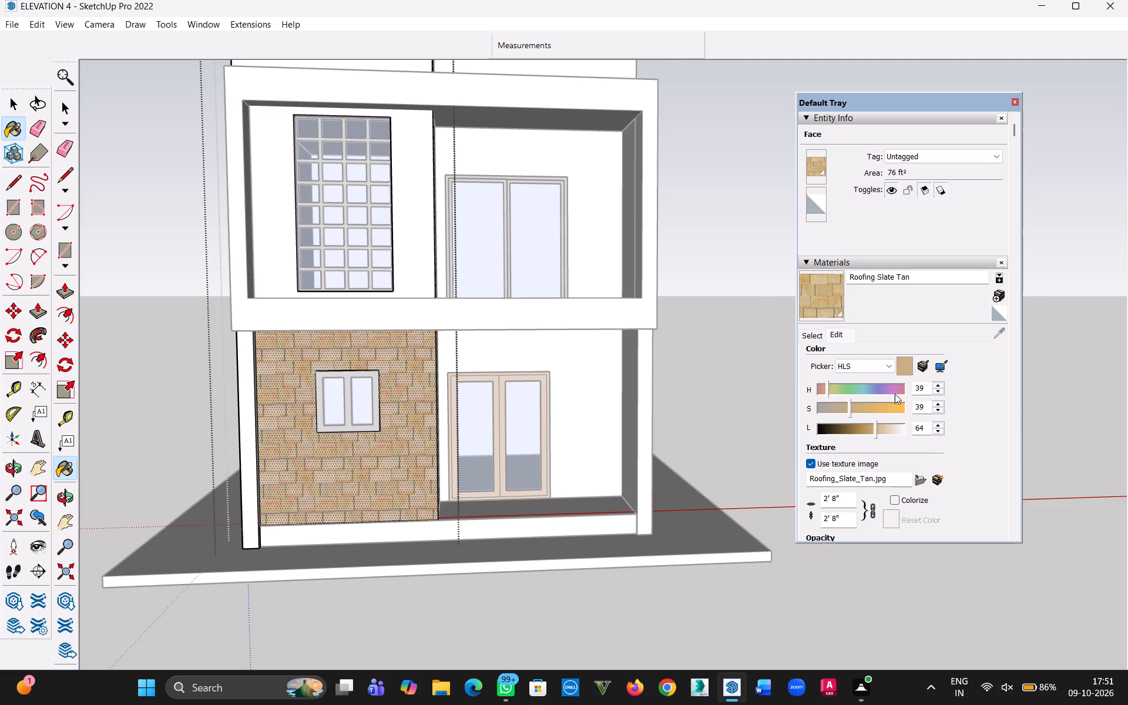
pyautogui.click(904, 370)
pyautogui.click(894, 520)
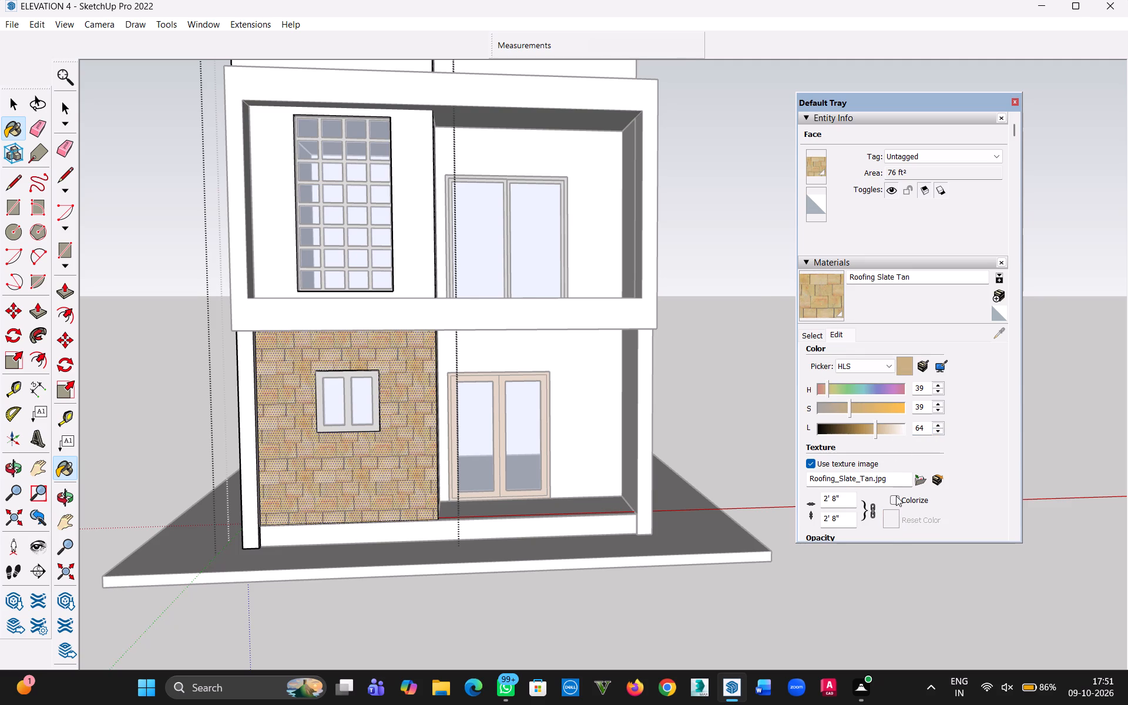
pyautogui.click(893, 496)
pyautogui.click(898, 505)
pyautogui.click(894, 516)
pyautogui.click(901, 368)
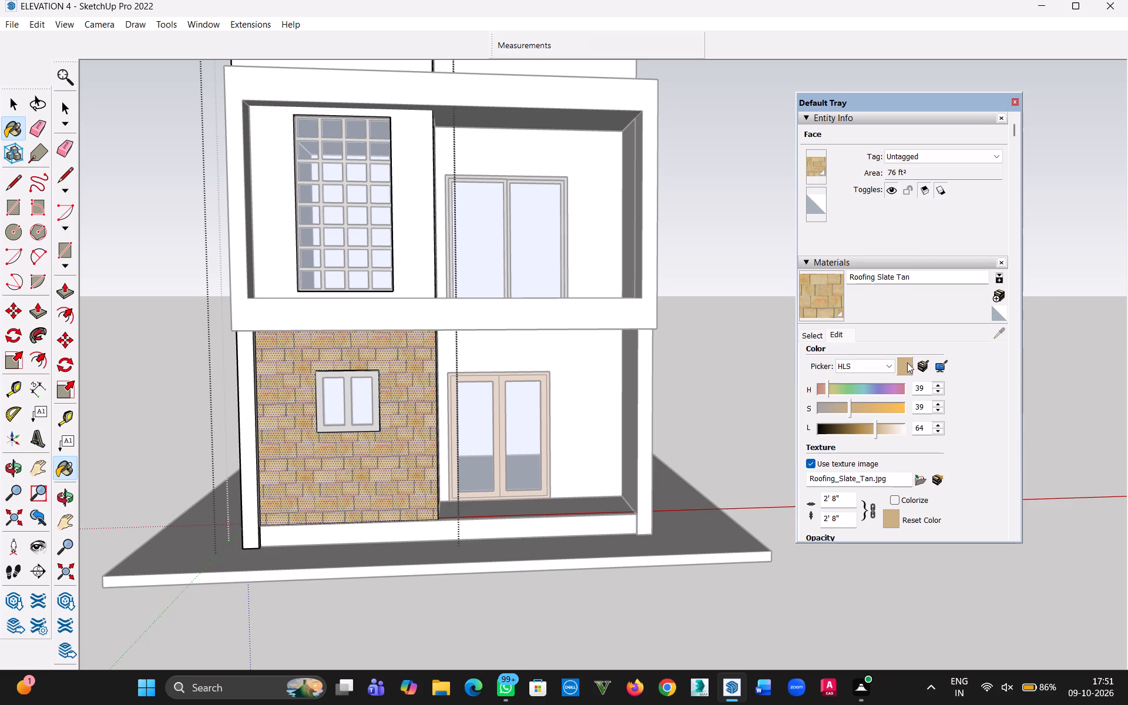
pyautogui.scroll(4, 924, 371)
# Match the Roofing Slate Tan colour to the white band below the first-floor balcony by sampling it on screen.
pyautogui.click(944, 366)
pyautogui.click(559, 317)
# Try different HLS saturation levels up to 100 for Roofing Slate Tan and settle on 31.
pyautogui.click(821, 407)
pyautogui.click(825, 407)
pyautogui.doubleClick(827, 408)
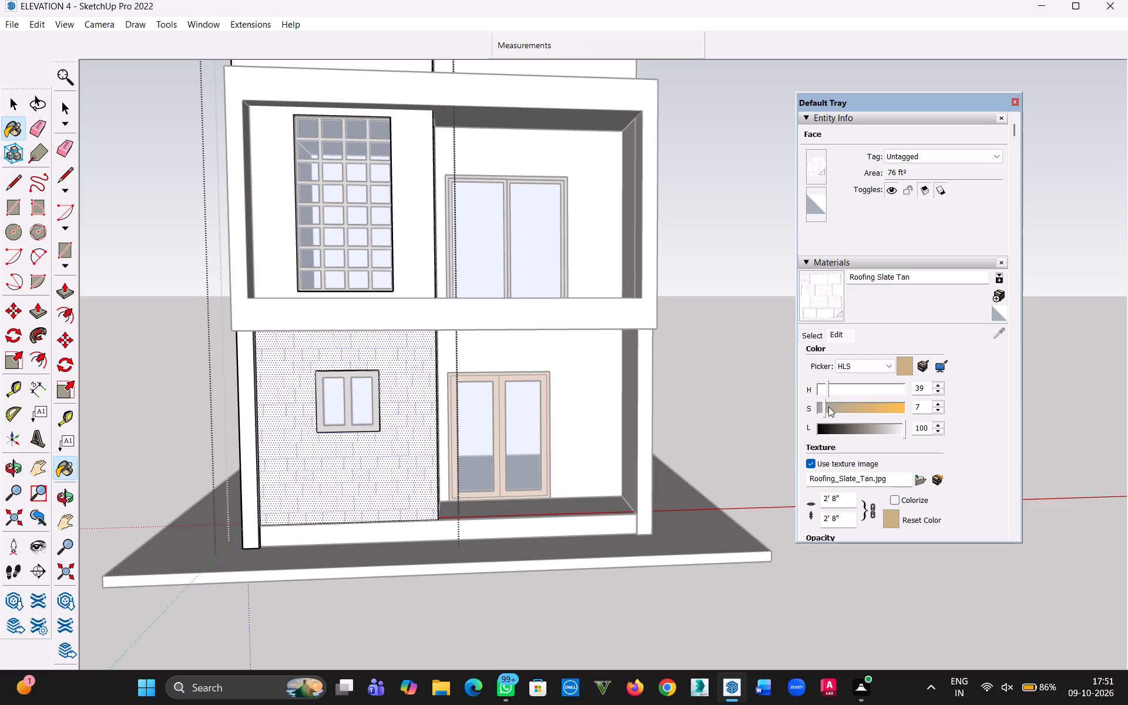
pyautogui.click(831, 405)
pyautogui.moveTo(840, 402); pyautogui.dragTo(845, 401)
pyautogui.click(862, 407)
pyautogui.click(867, 406)
pyautogui.click(874, 406)
pyautogui.click(884, 405)
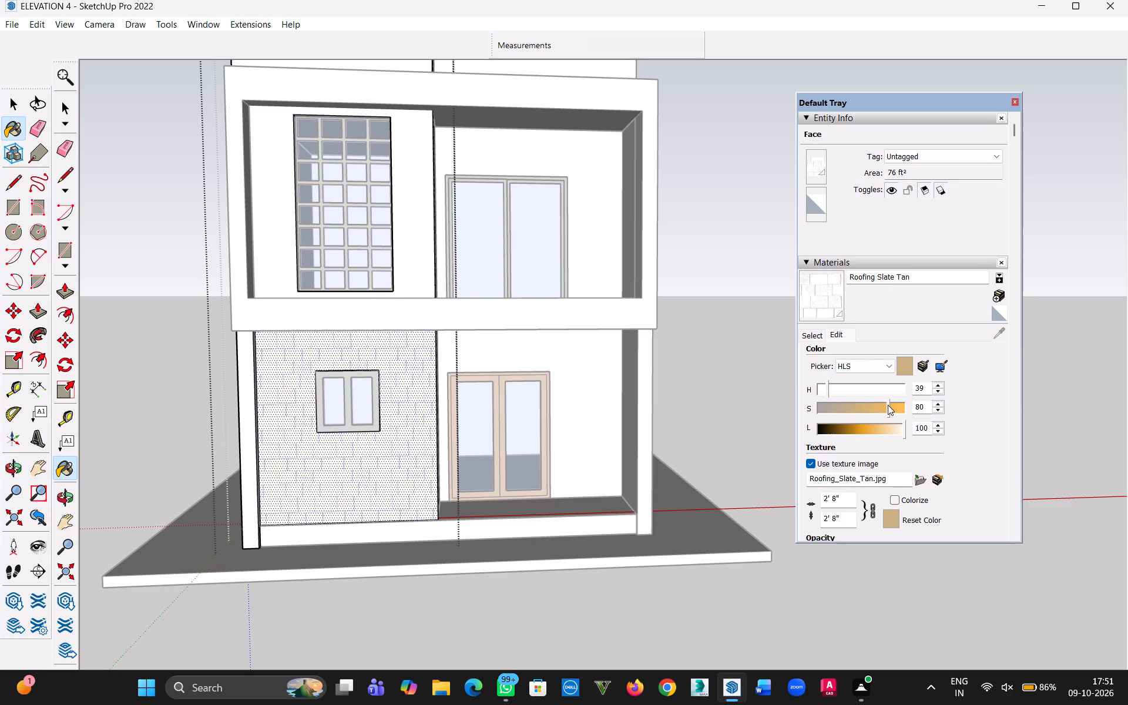
pyautogui.click(888, 405)
pyautogui.click(900, 407)
pyautogui.moveTo(900, 407); pyautogui.dragTo(907, 407)
pyautogui.moveTo(907, 407); pyautogui.dragTo(975, 409)
pyautogui.click(886, 409)
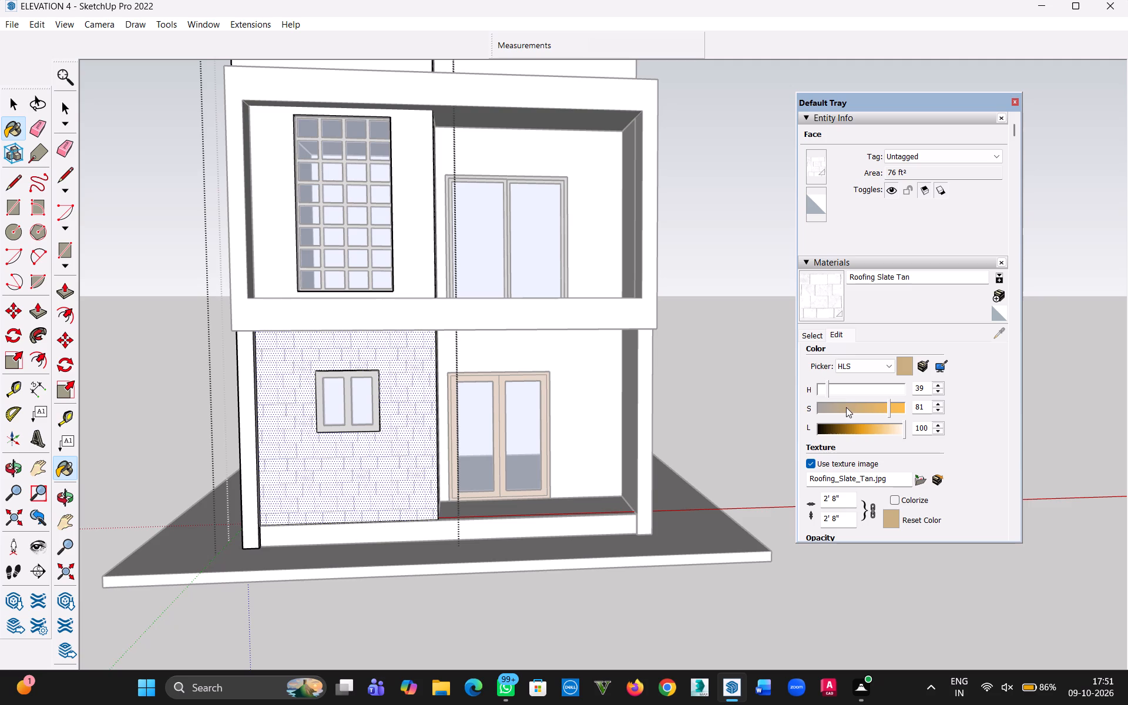
pyautogui.click(846, 407)
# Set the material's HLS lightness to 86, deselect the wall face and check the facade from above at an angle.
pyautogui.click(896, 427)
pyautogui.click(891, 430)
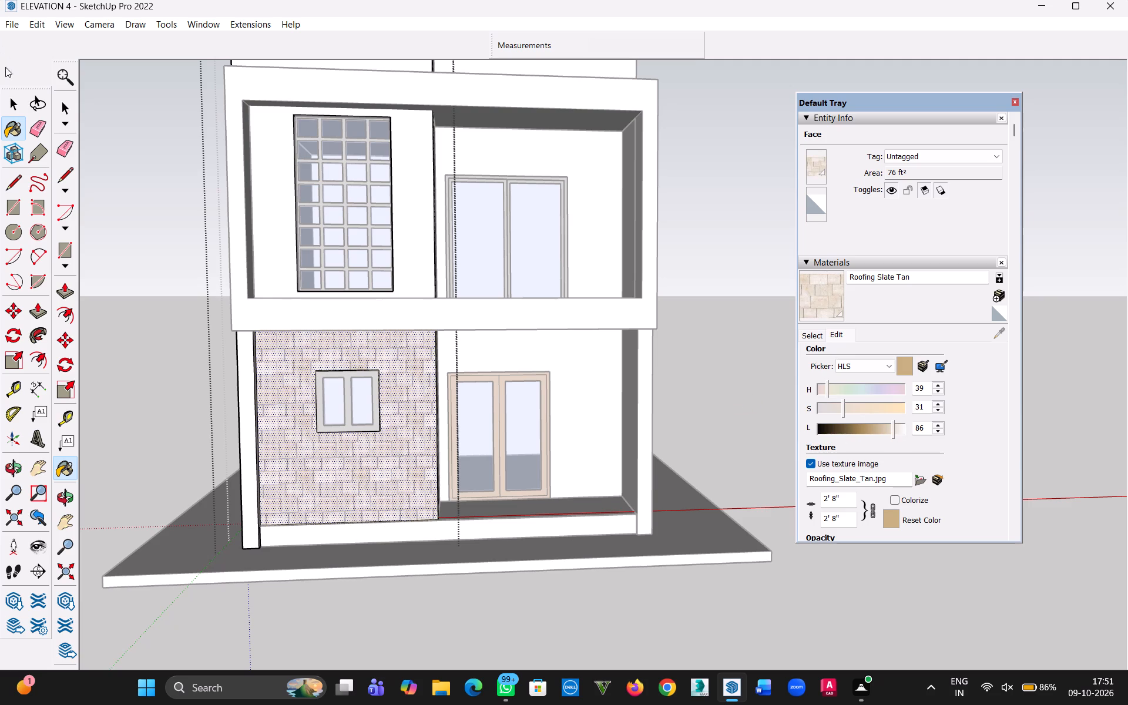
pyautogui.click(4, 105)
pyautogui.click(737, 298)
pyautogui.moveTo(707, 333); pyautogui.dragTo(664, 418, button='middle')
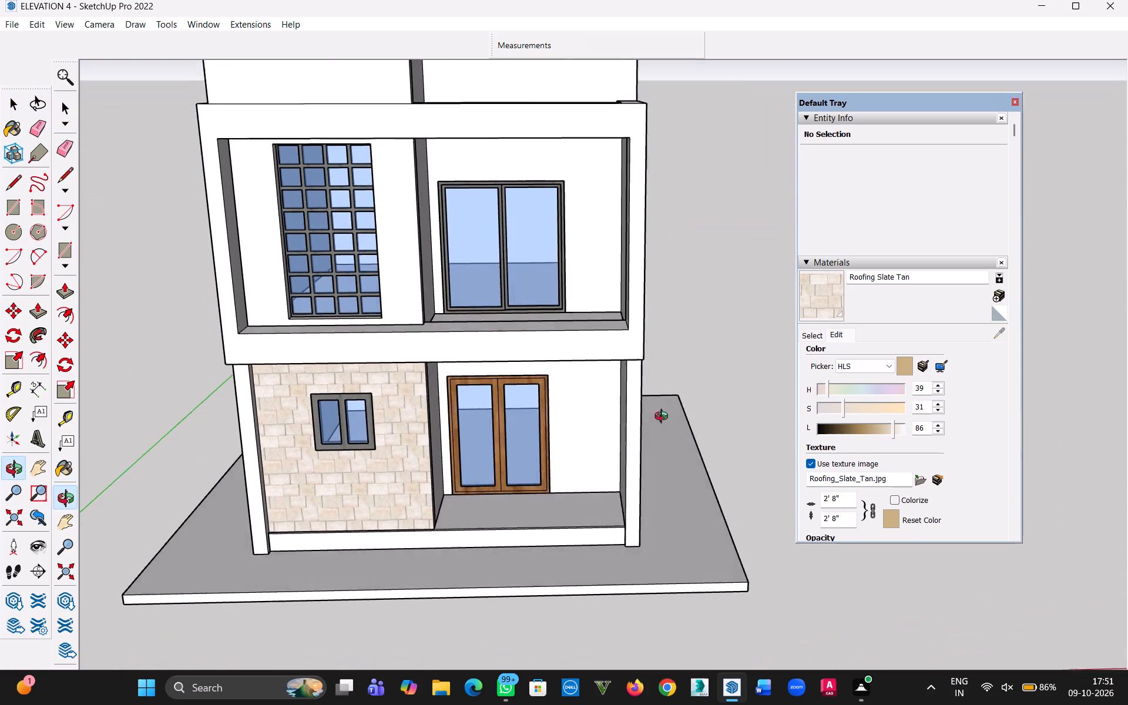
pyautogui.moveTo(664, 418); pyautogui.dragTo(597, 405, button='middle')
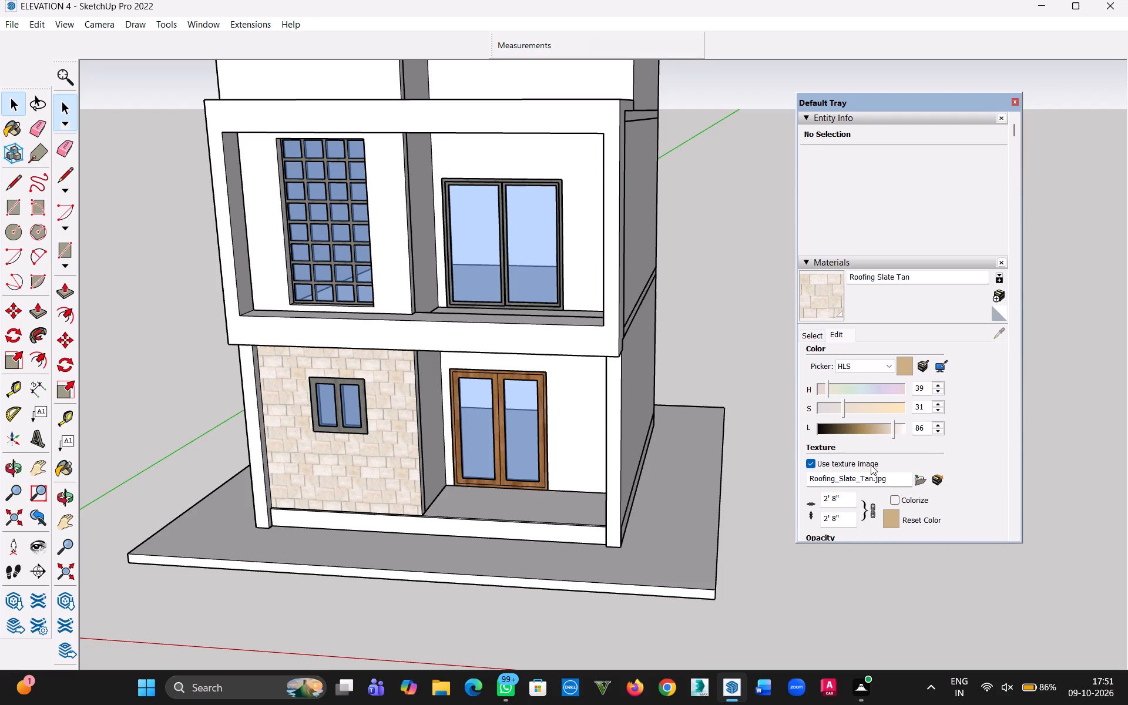
# Set the Roofing Slate Tan material's HLS lightness to 98.
pyautogui.click(904, 433)
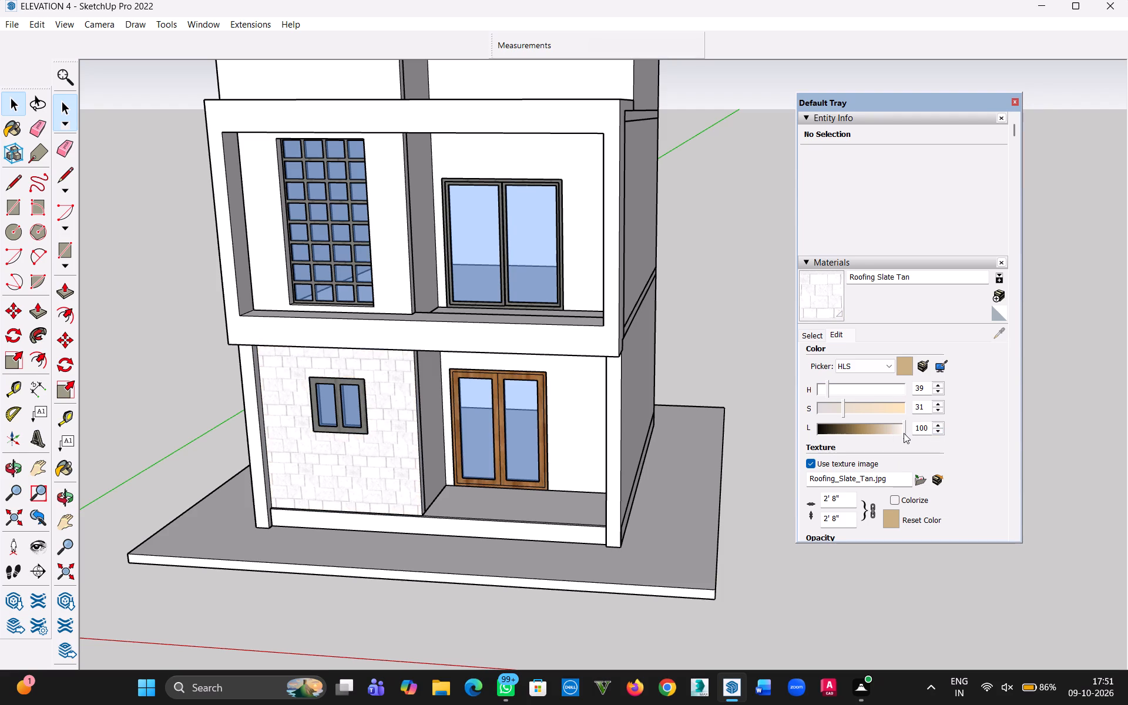
pyautogui.click(902, 433)
pyautogui.click(901, 432)
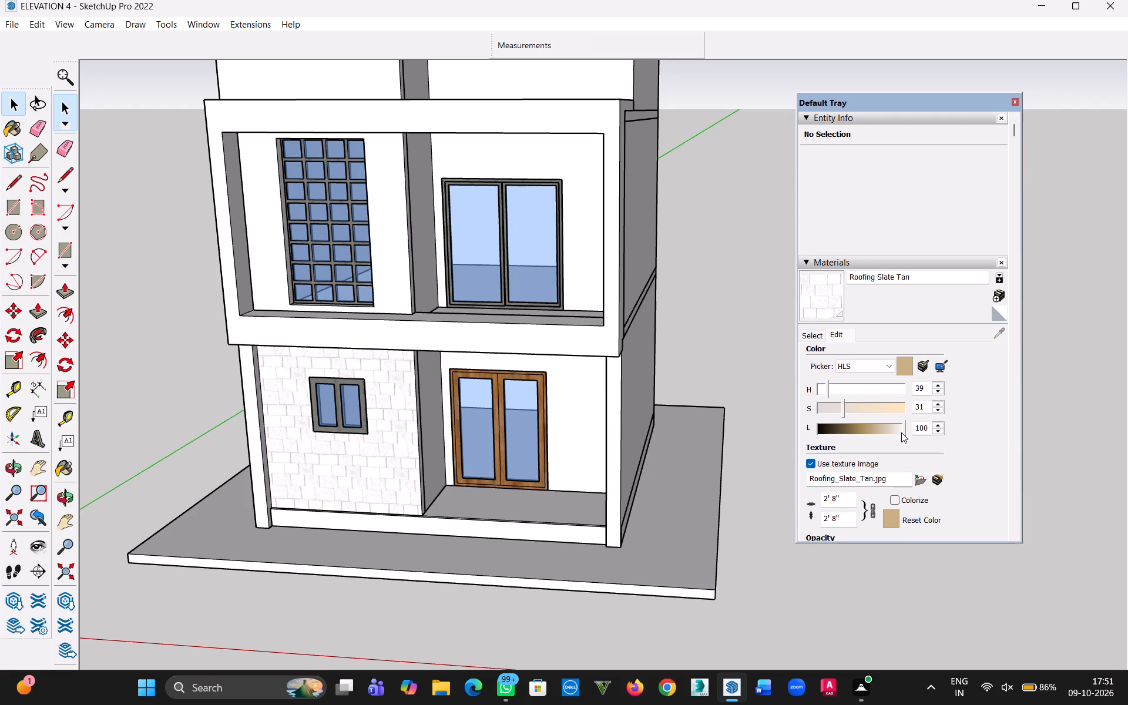
pyautogui.click(900, 431)
# Review the material's other settings and view its colour in the HSB, RGB and Color Wheel pickers, returning to HLS.
pyautogui.scroll(-1, 877, 499)
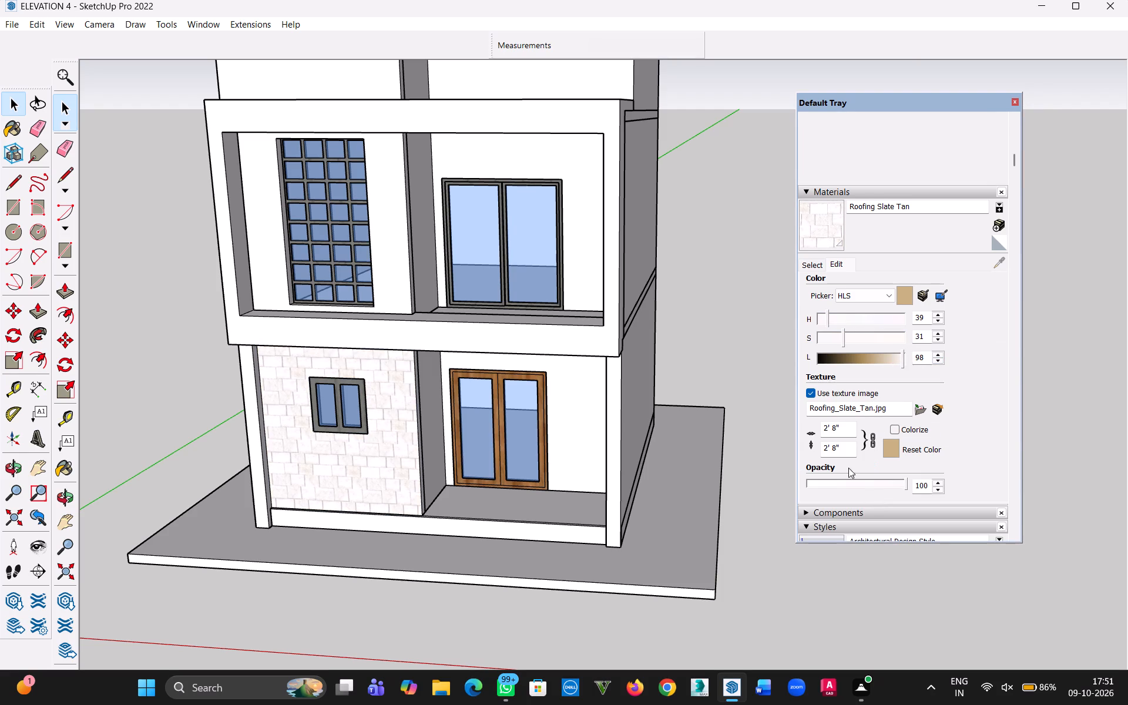
pyautogui.scroll(-1, 903, 456)
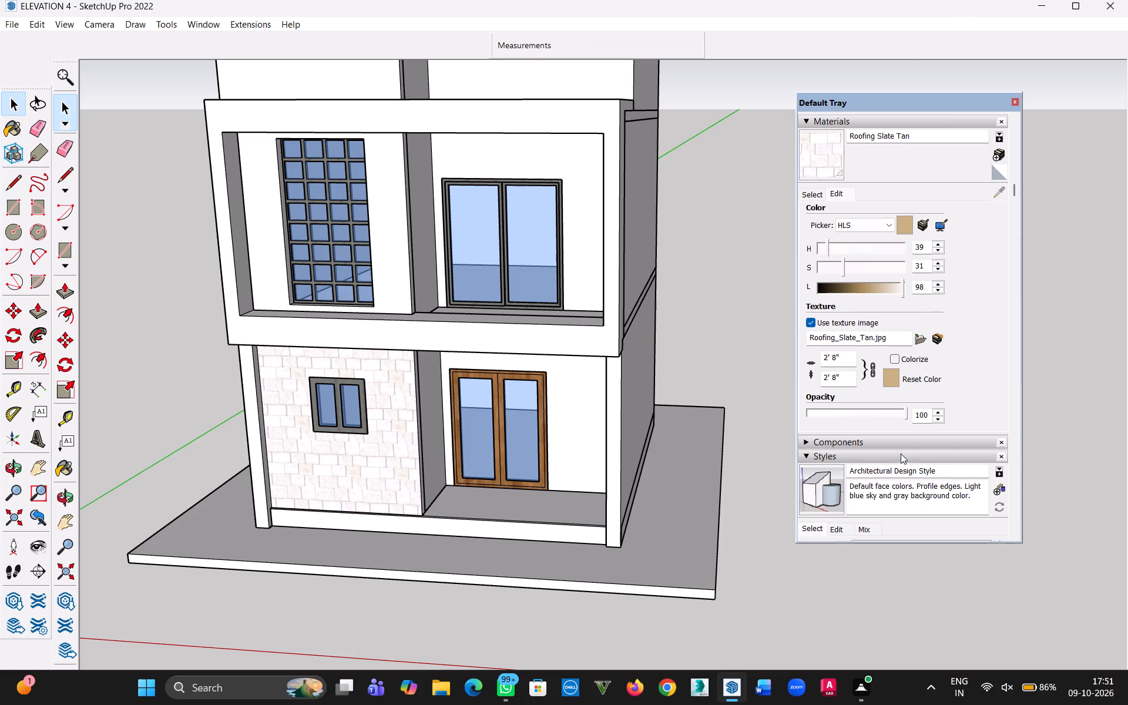
pyautogui.scroll(-1, 902, 450)
pyautogui.scroll(2, 896, 439)
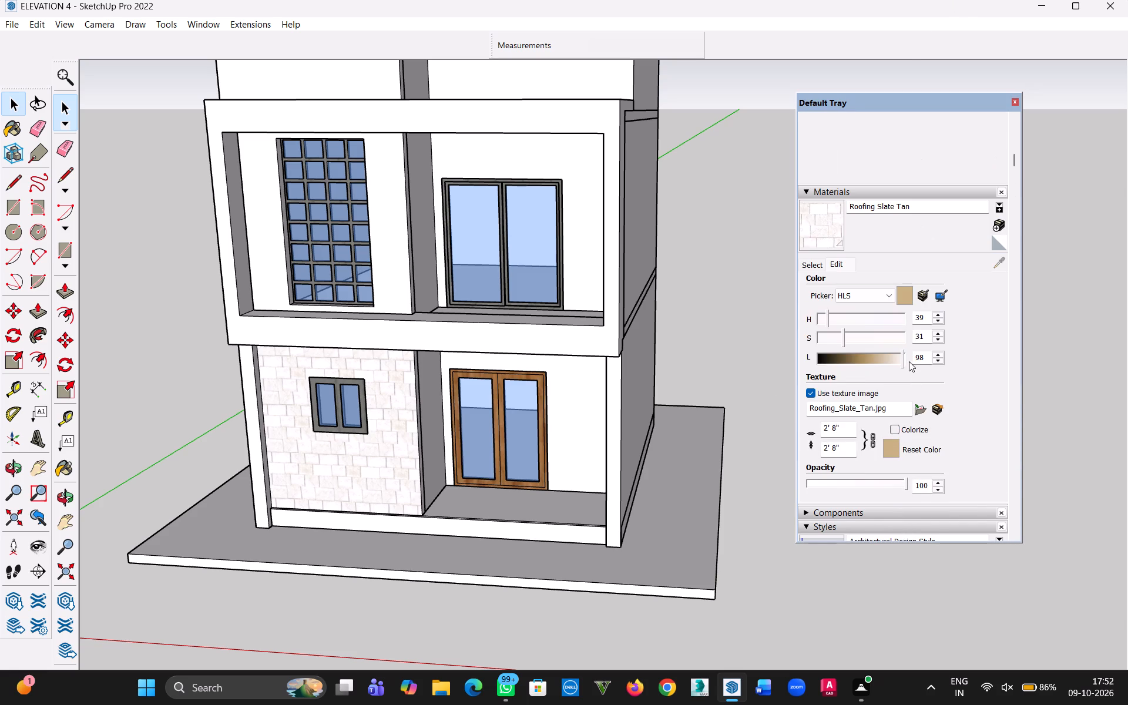
pyautogui.scroll(3, 909, 360)
pyautogui.click(891, 365)
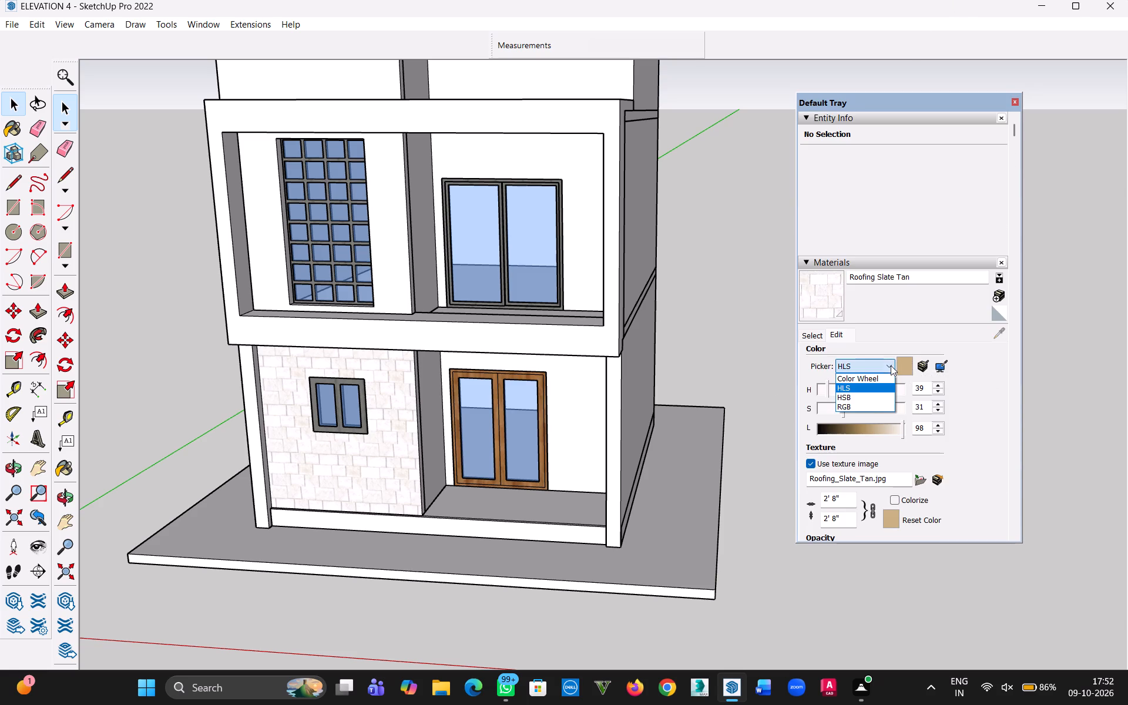
pyautogui.click(878, 397)
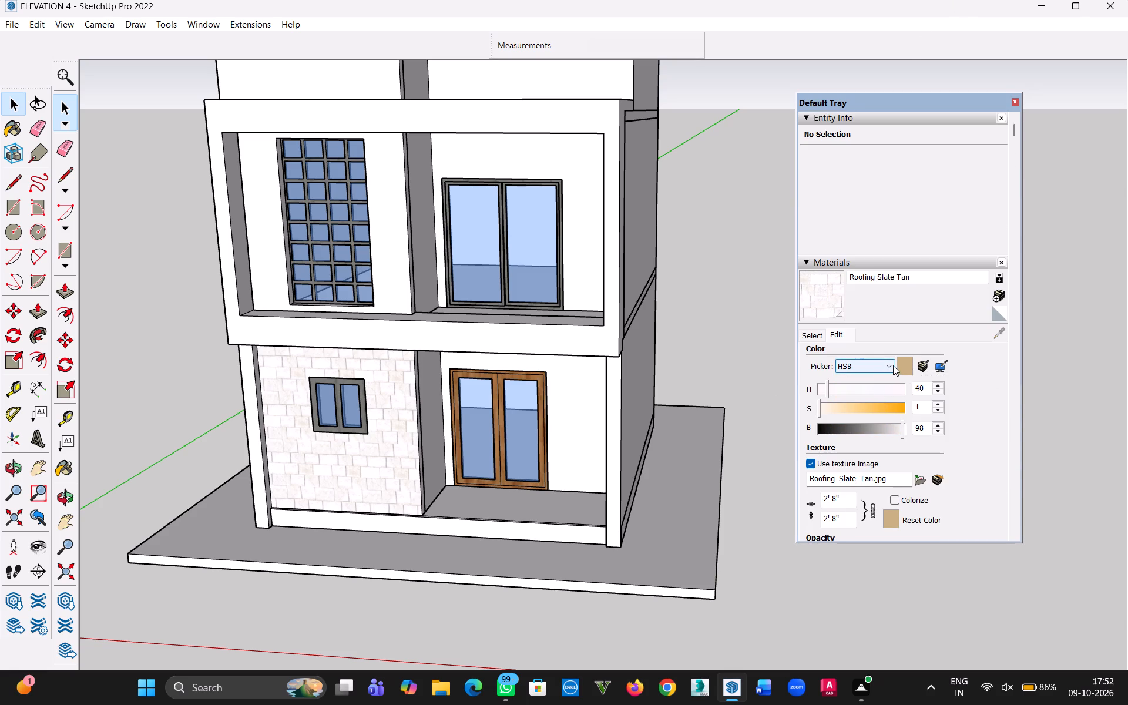
pyautogui.click(891, 365)
pyautogui.click(882, 403)
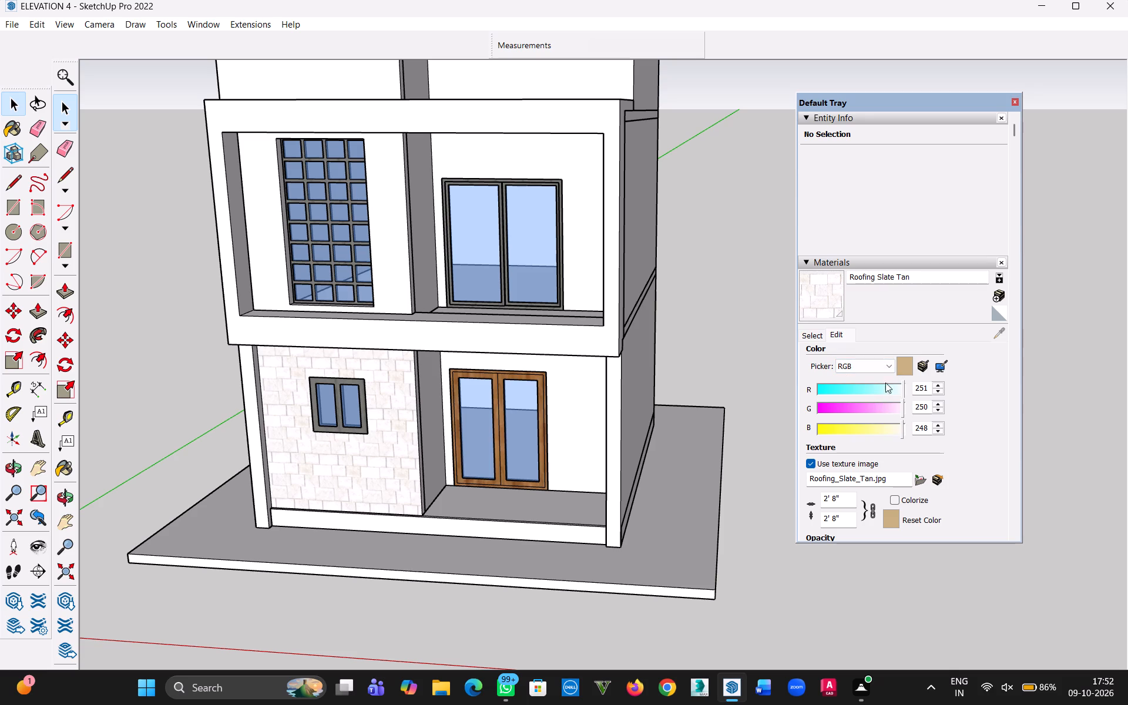
pyautogui.click(891, 367)
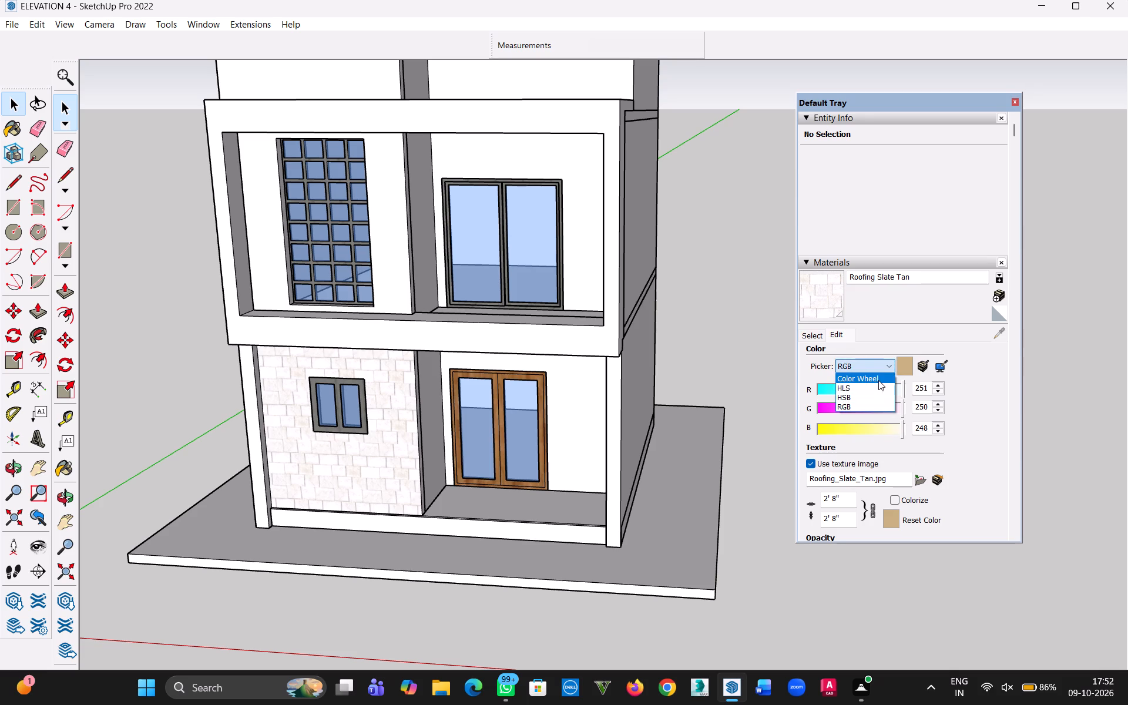
pyautogui.click(878, 380)
pyautogui.click(890, 368)
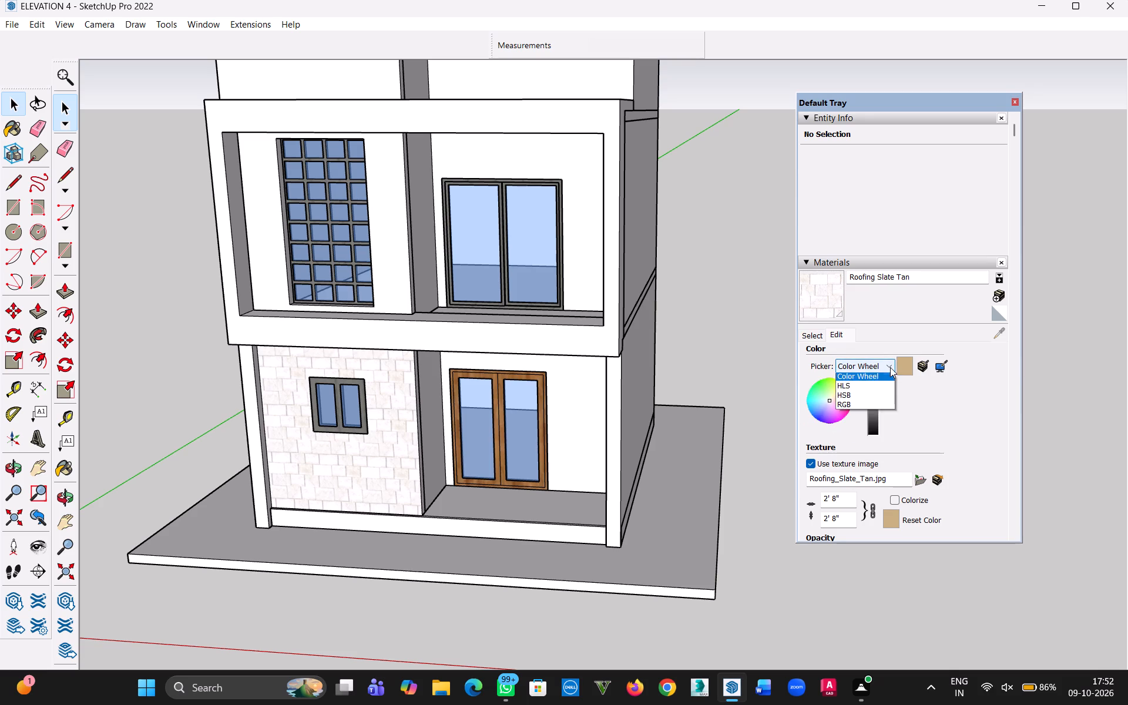
pyautogui.click(878, 387)
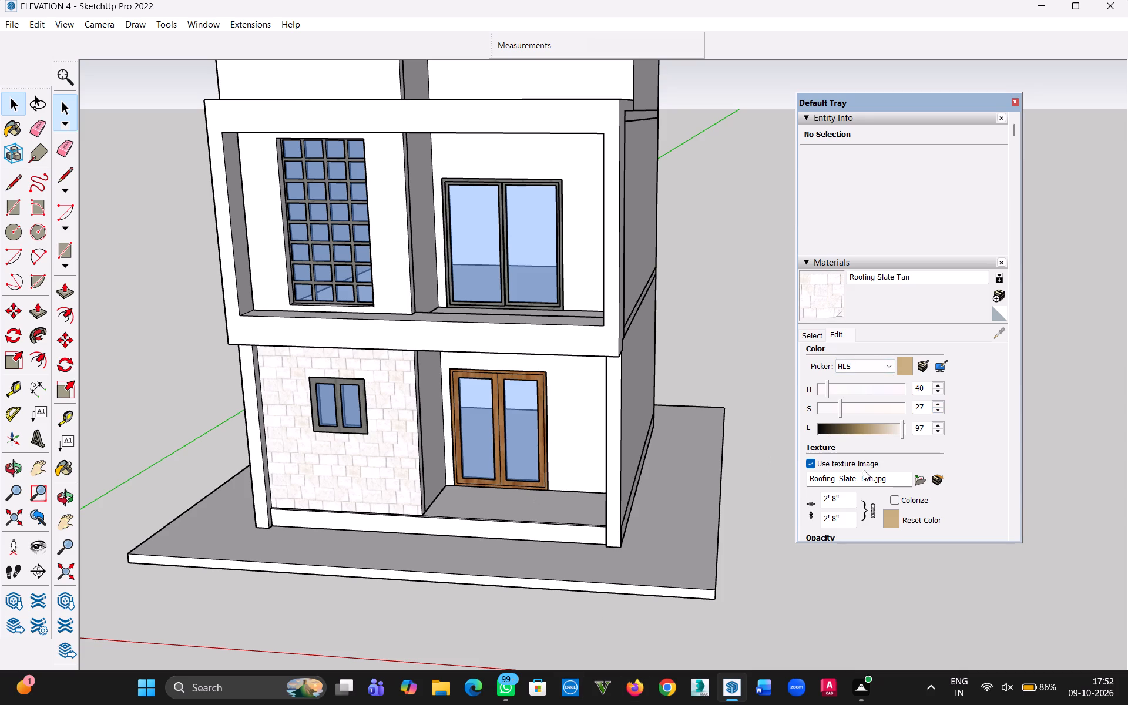
pyautogui.click(761, 441)
# Save the ELEVATION 4 model.
pyautogui.click(5, 22)
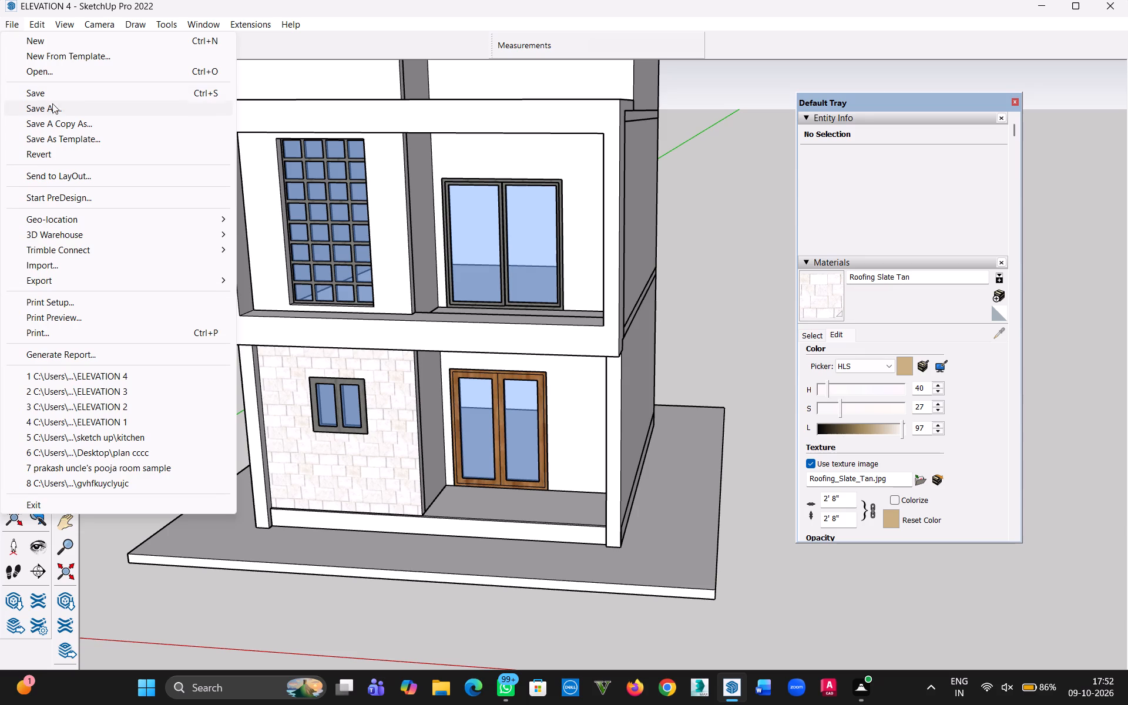
pyautogui.click(52, 89)
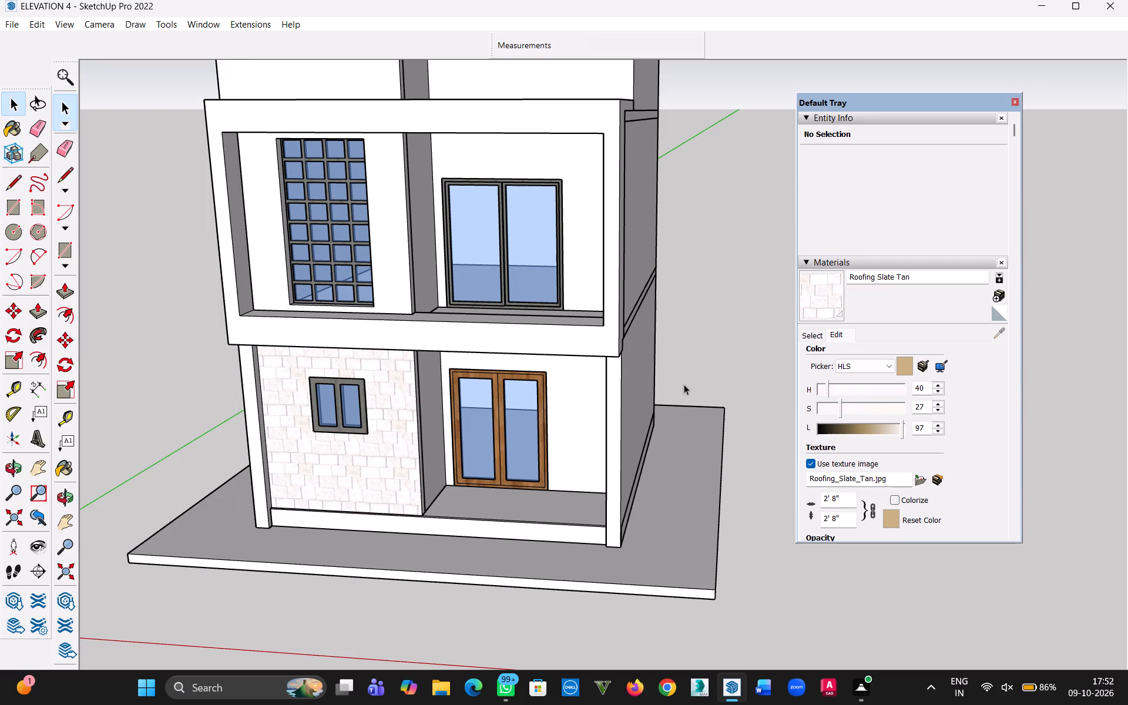
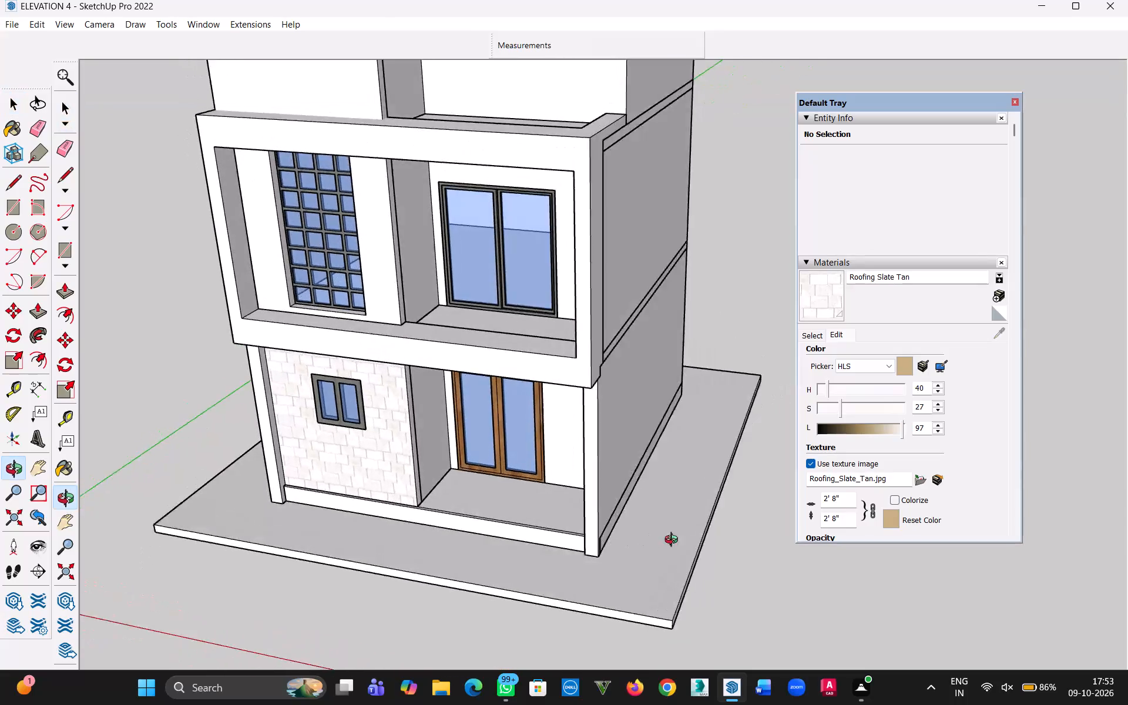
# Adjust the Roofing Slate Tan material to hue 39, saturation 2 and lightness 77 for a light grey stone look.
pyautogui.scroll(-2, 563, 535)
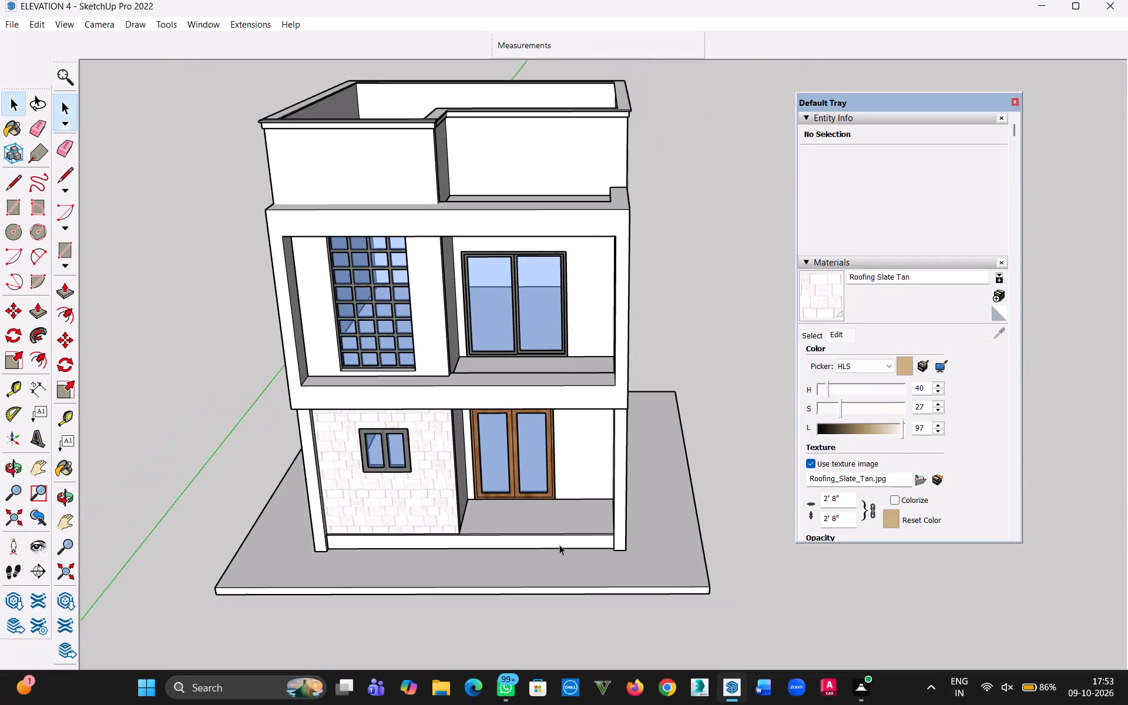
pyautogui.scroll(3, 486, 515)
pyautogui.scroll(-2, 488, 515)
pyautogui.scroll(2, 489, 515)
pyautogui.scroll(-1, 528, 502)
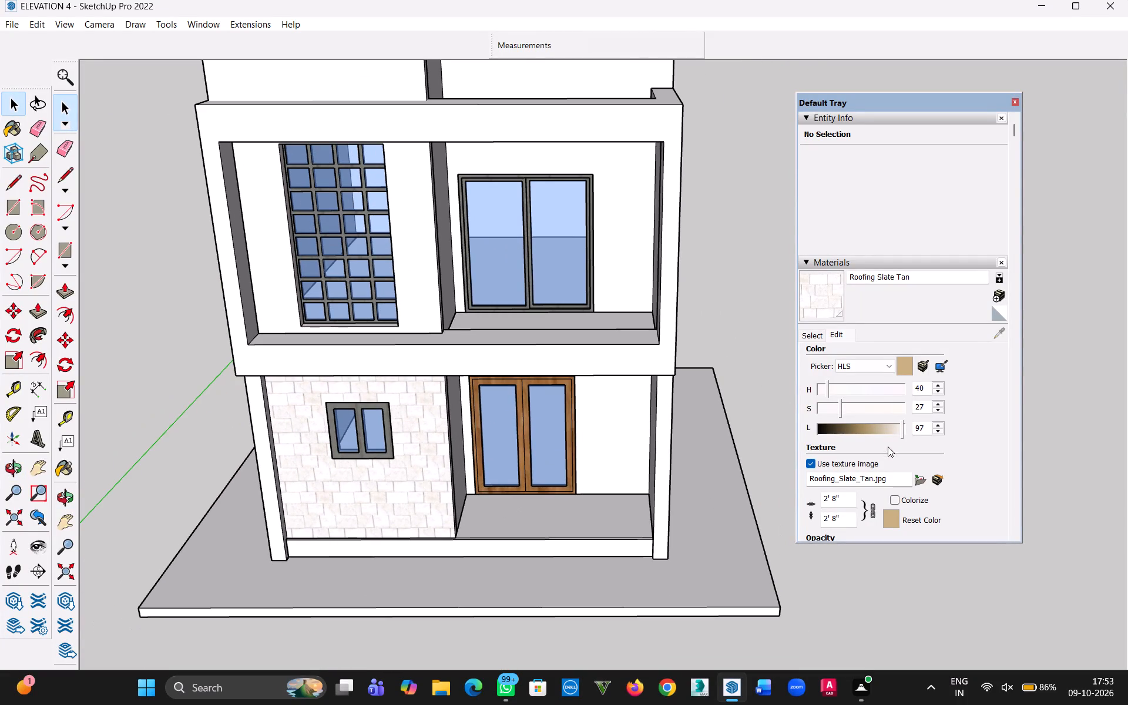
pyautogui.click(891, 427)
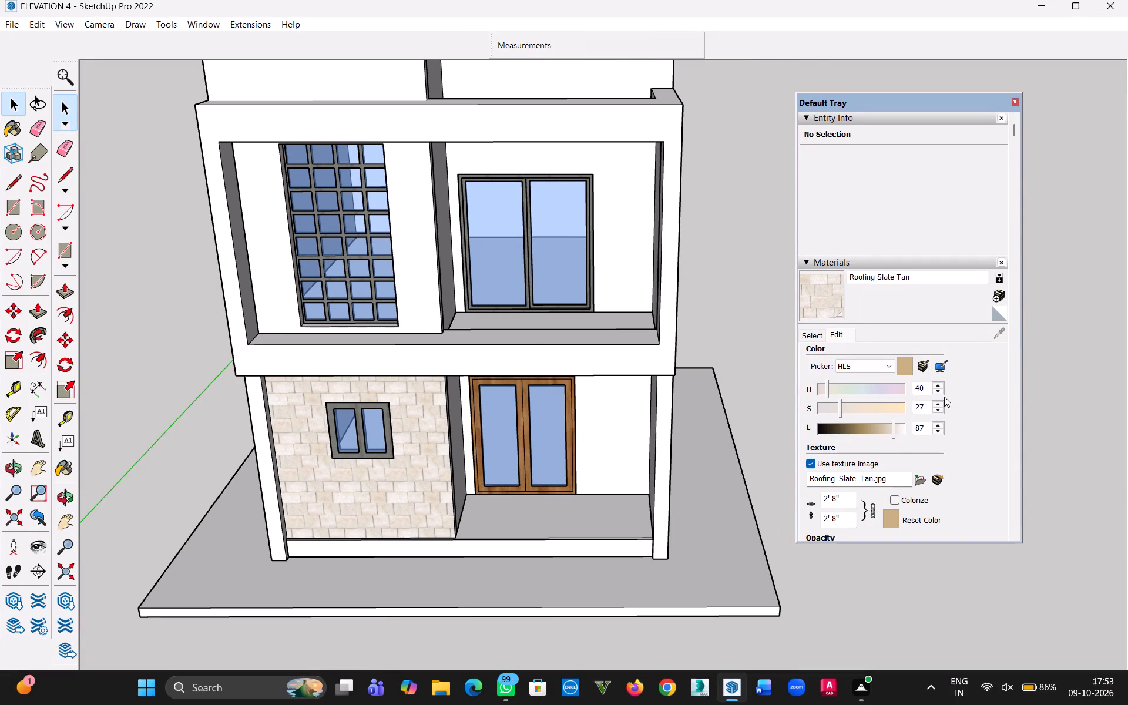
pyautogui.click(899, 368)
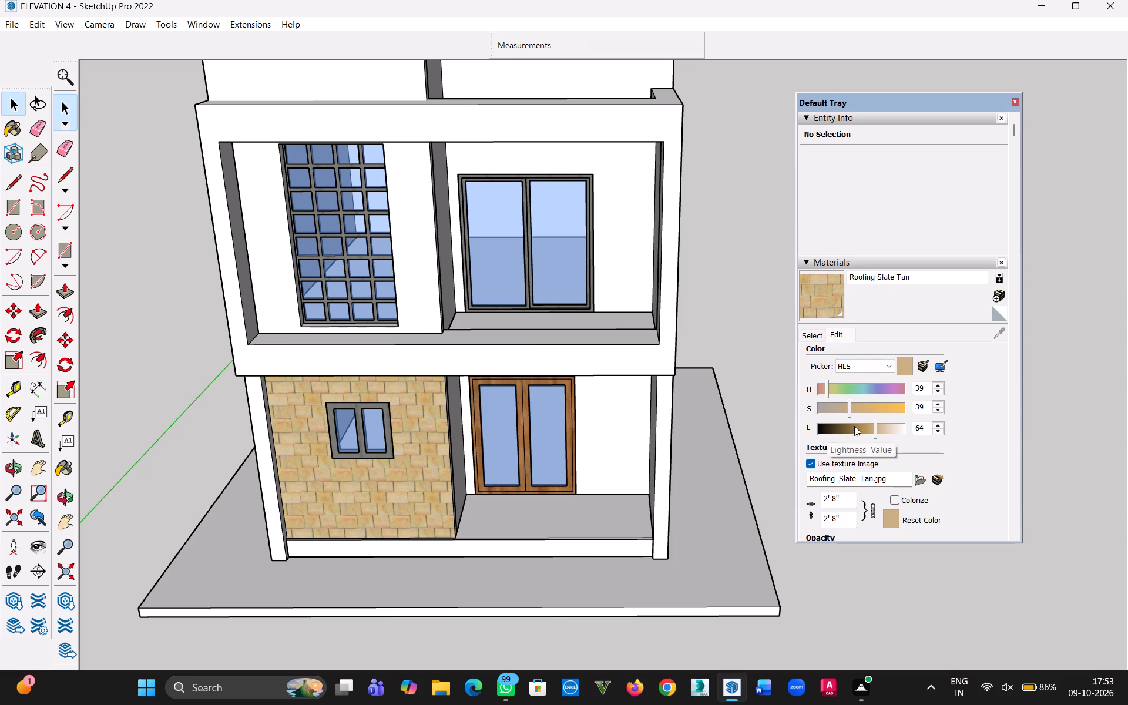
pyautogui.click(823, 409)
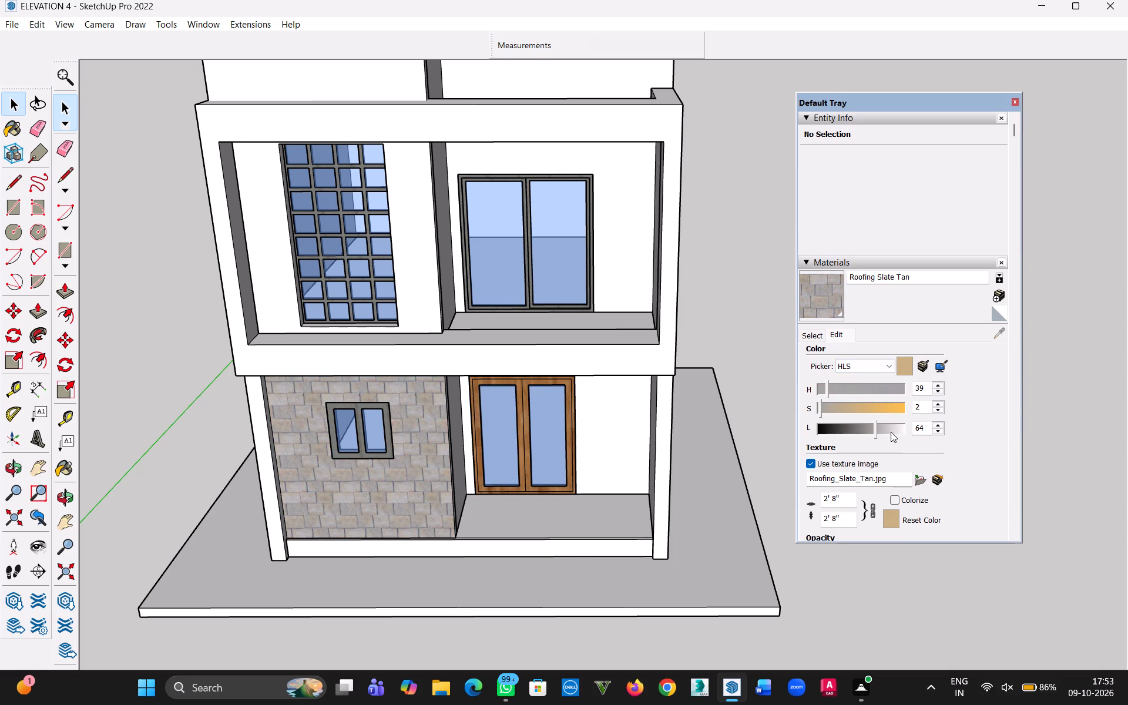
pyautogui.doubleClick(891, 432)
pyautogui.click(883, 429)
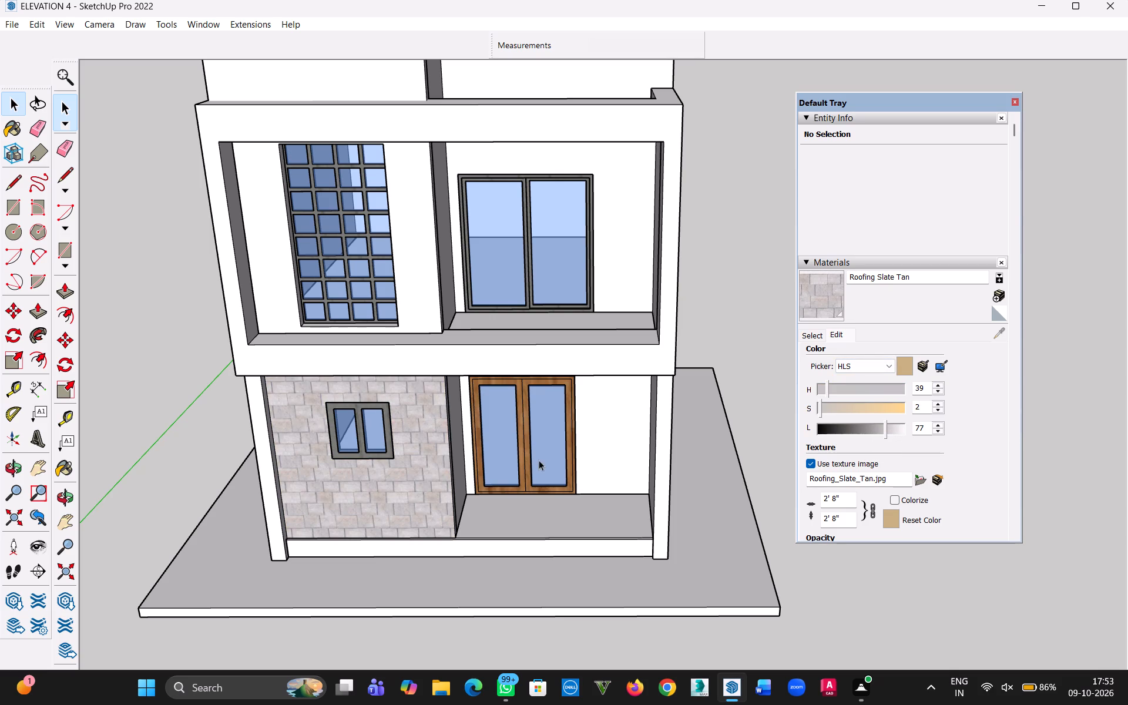
# Bring up the Patterns material collection and browse to its stone patterns.
pyautogui.moveTo(559, 437); pyautogui.dragTo(593, 346, button='middle')
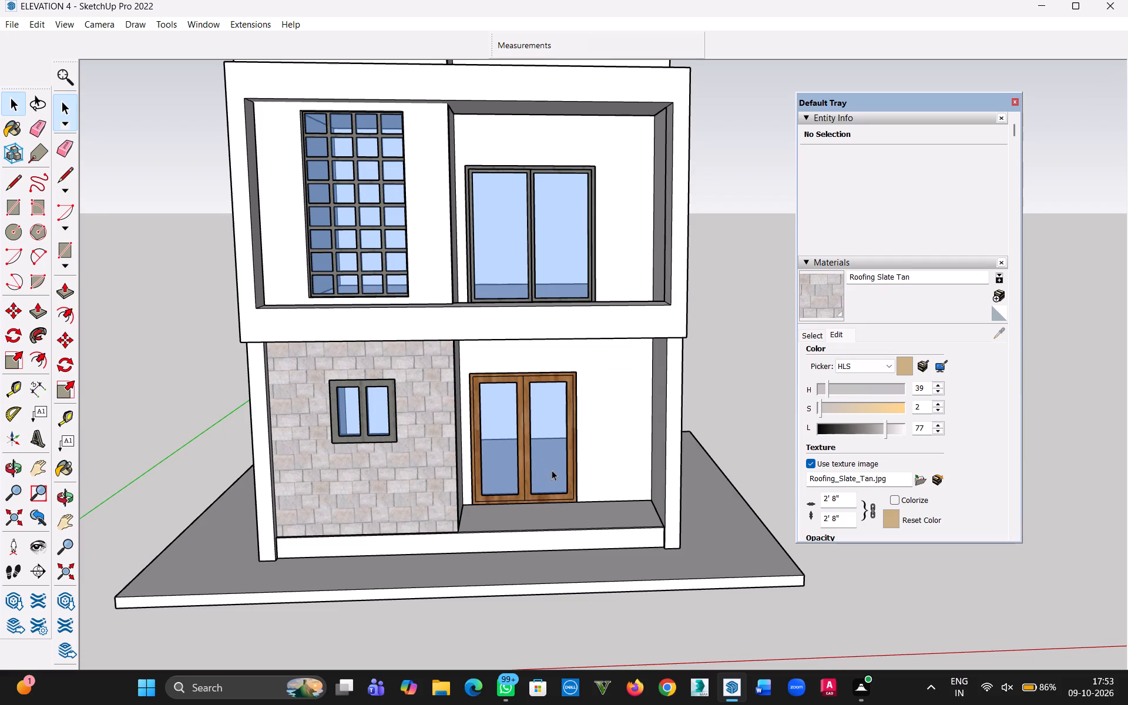
pyautogui.click(552, 470)
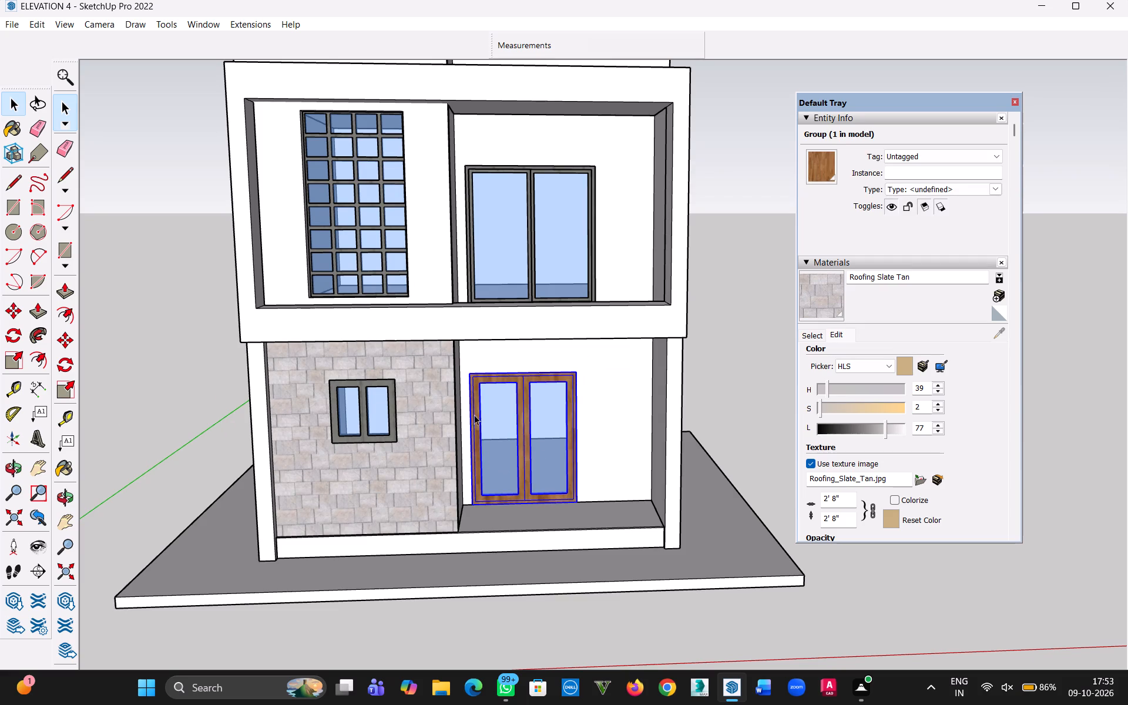
pyautogui.click(437, 282)
pyautogui.scroll(-5, 449, 327)
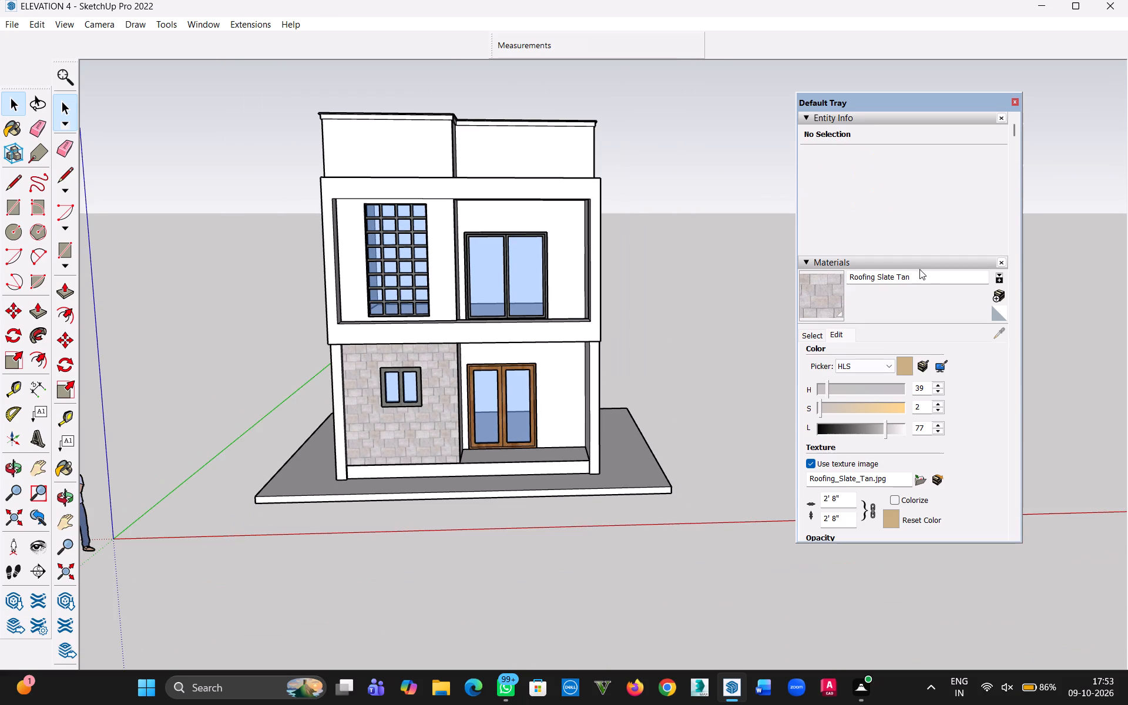
pyautogui.click(918, 276)
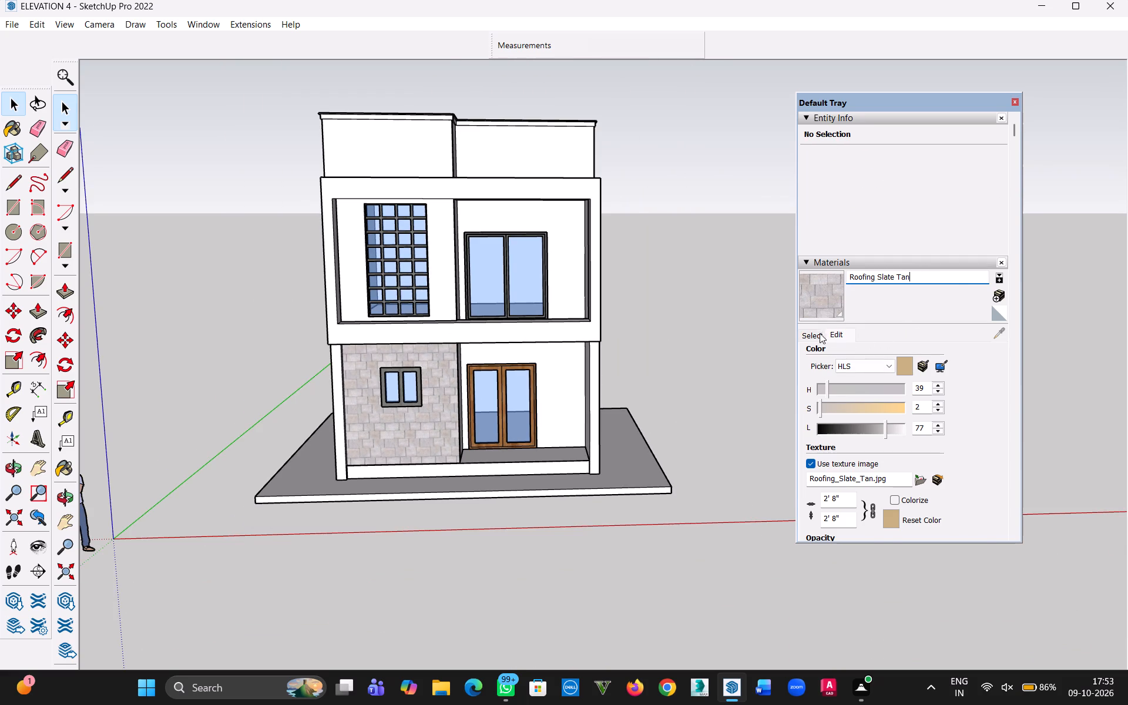
pyautogui.click(818, 333)
pyautogui.click(902, 350)
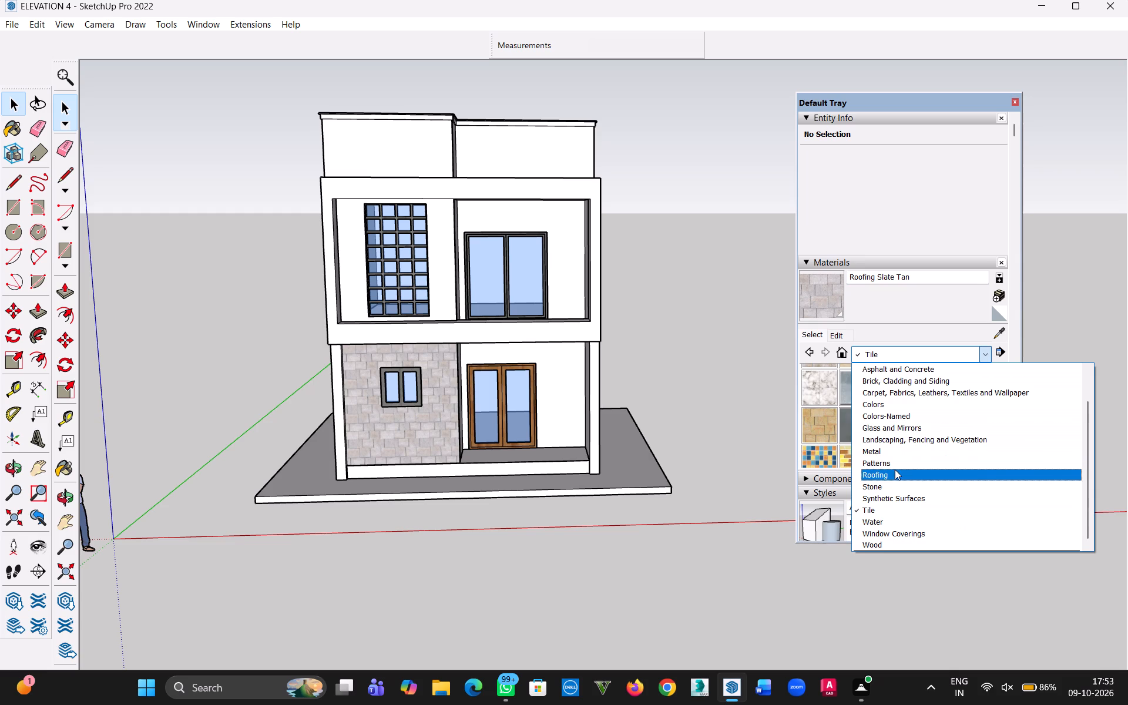
pyautogui.click(892, 465)
pyautogui.scroll(-6, 896, 424)
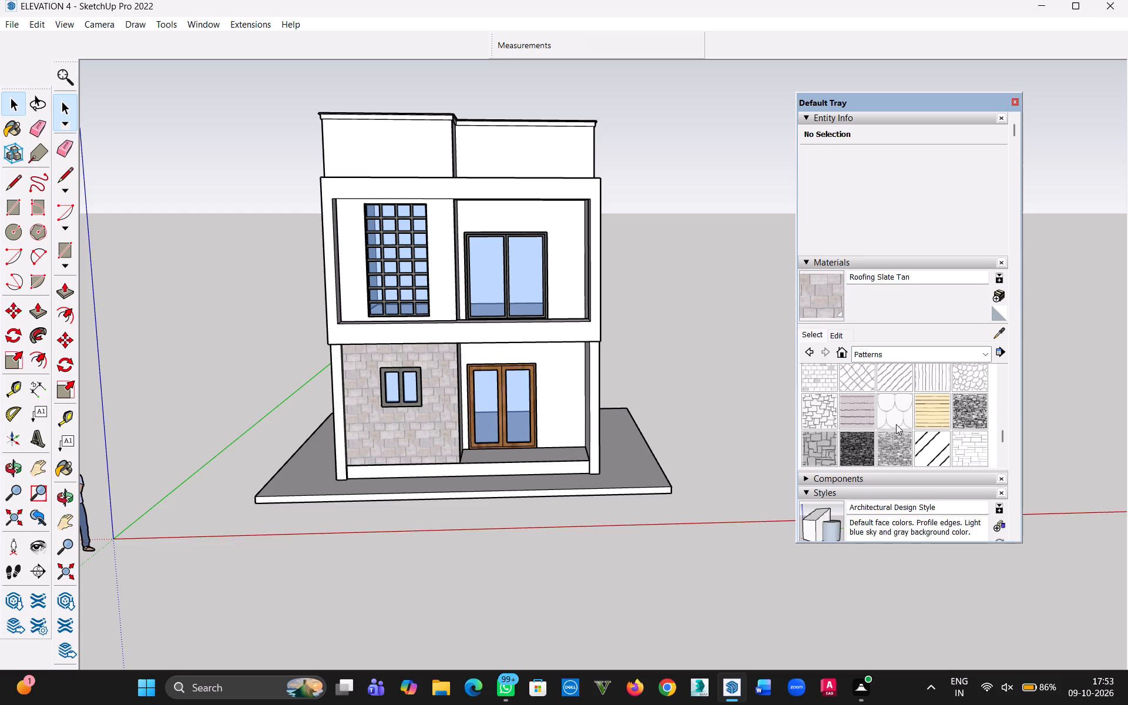
pyautogui.scroll(-1, 896, 424)
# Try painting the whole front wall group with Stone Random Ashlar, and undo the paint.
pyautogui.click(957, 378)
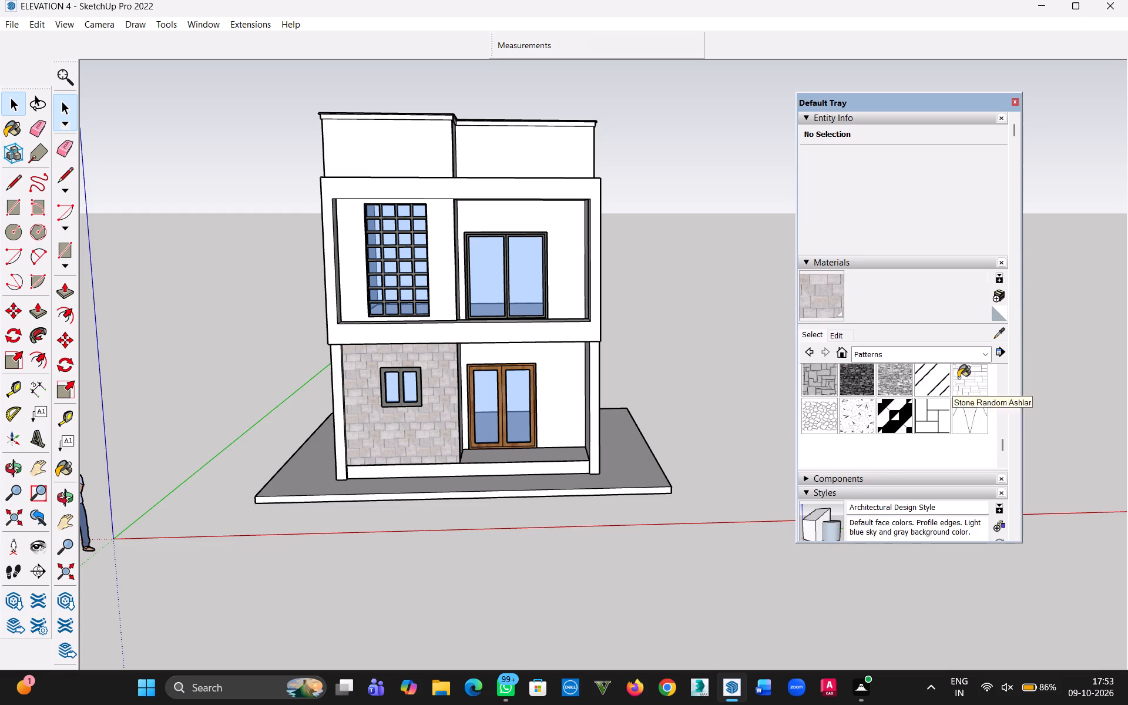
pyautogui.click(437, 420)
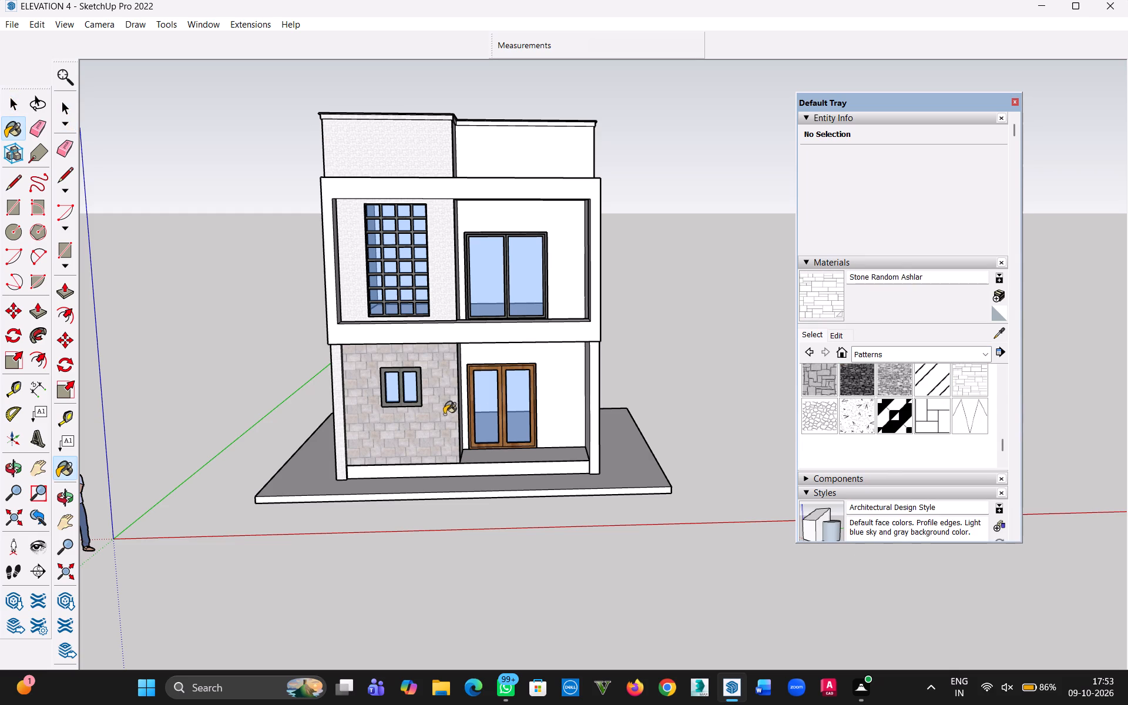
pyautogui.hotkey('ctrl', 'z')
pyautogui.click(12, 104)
# Inside the wall group, paint only the ground-floor face around the small window with Stone Random Ashlar.
pyautogui.scroll(2, 482, 419)
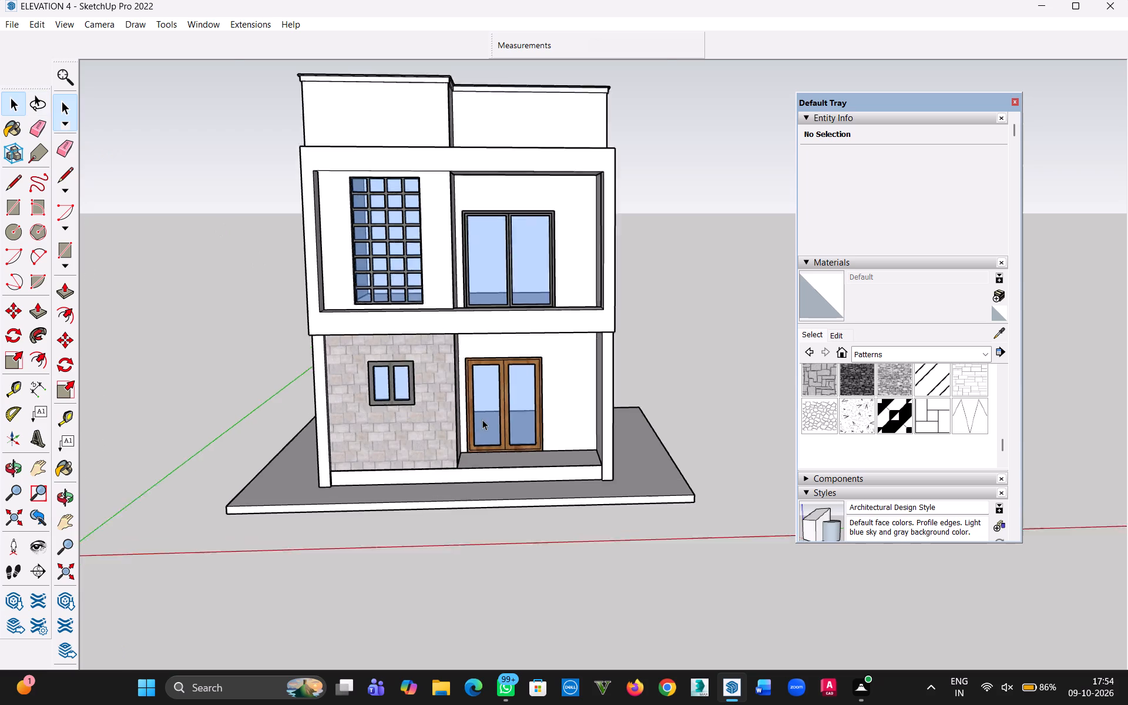
pyautogui.scroll(6, 482, 419)
pyautogui.doubleClick(407, 440)
pyautogui.click(401, 427)
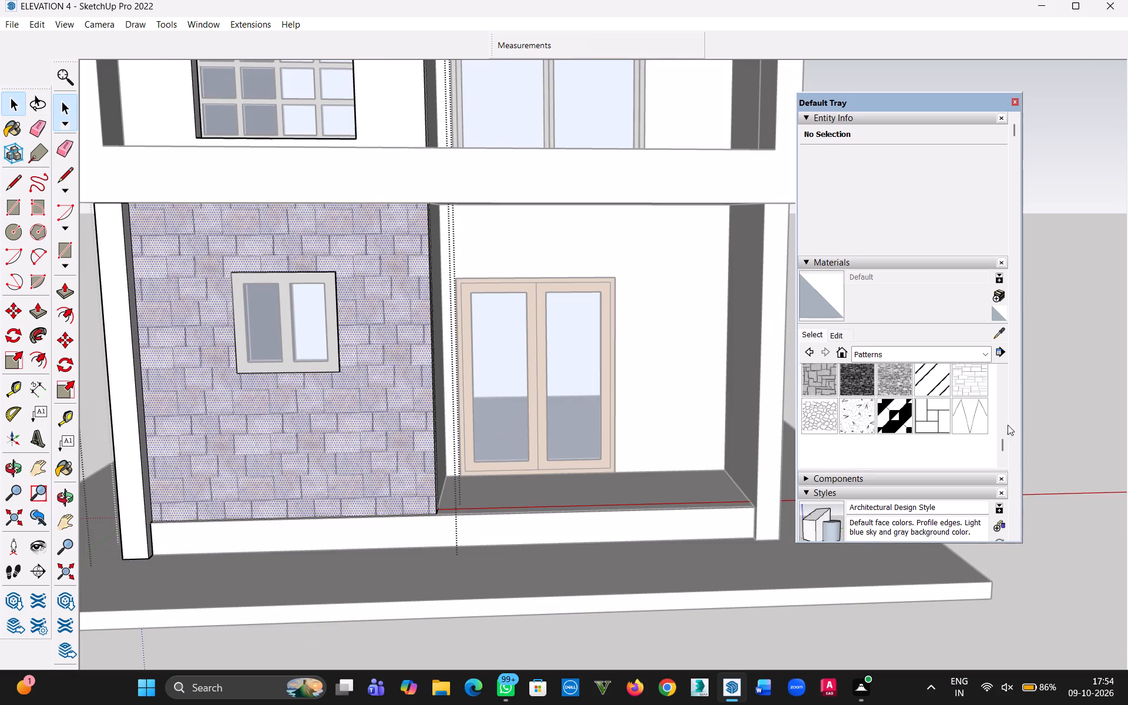
pyautogui.click(962, 377)
pyautogui.click(324, 438)
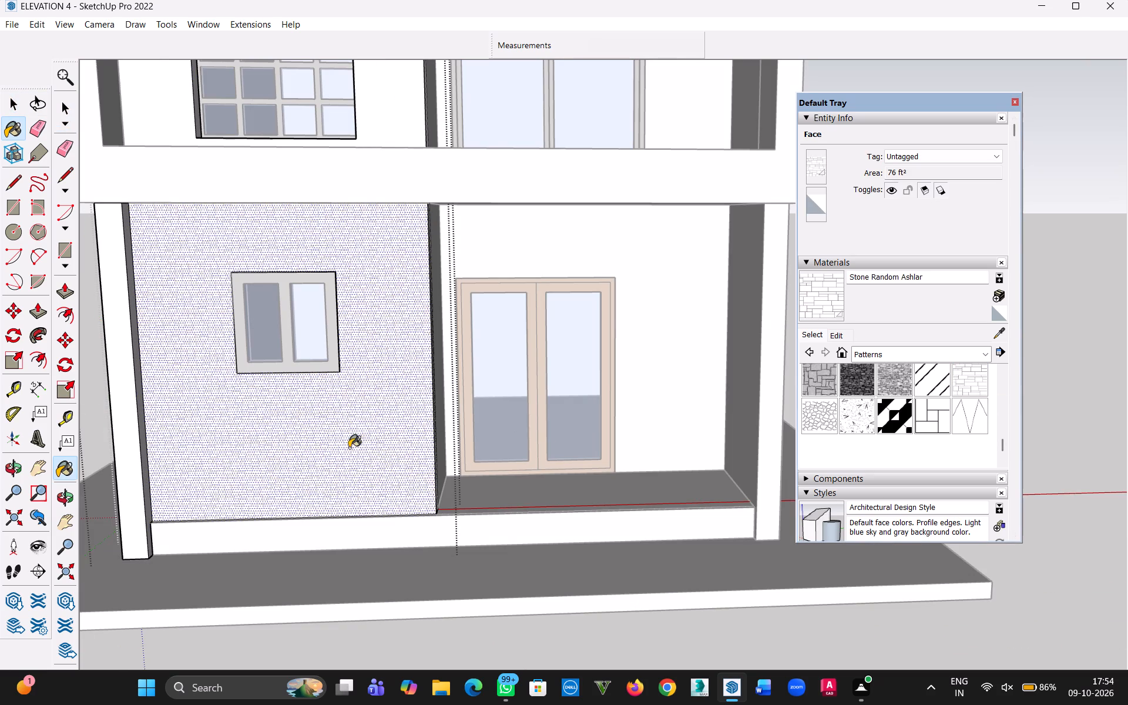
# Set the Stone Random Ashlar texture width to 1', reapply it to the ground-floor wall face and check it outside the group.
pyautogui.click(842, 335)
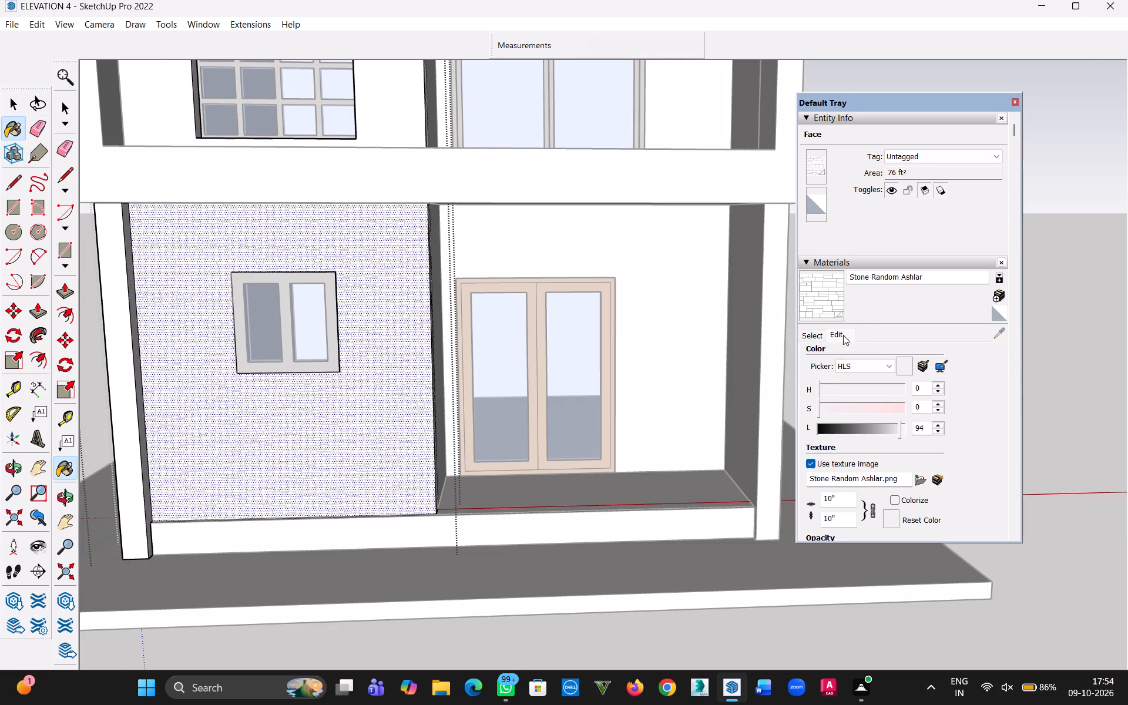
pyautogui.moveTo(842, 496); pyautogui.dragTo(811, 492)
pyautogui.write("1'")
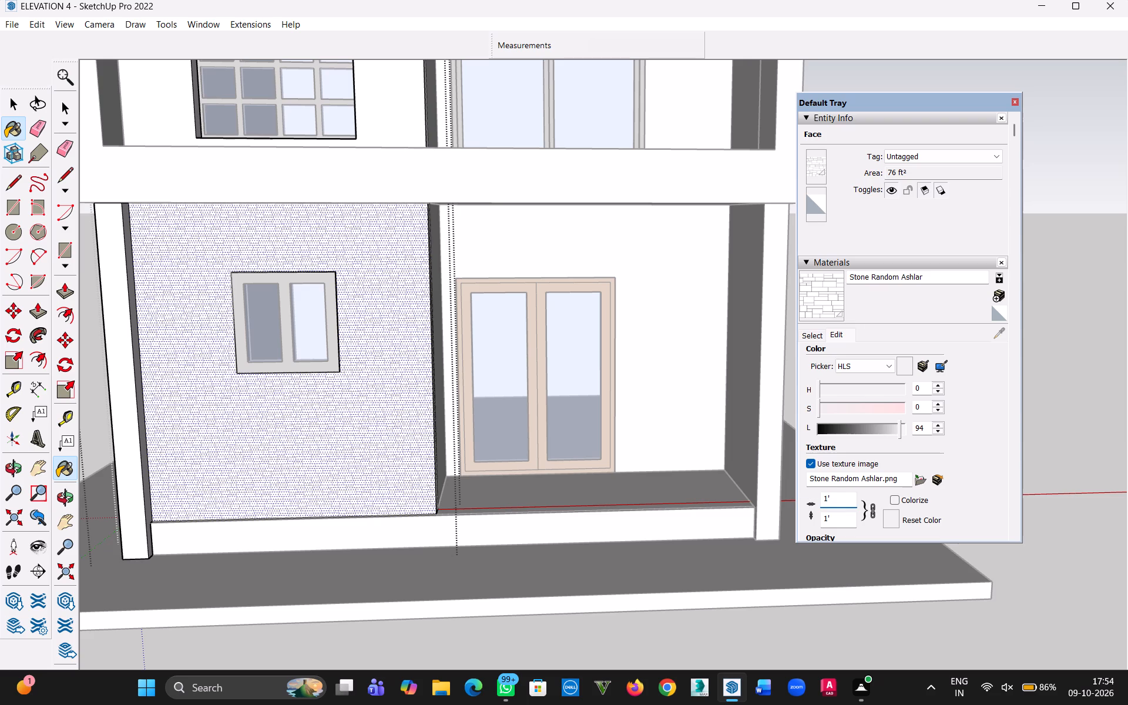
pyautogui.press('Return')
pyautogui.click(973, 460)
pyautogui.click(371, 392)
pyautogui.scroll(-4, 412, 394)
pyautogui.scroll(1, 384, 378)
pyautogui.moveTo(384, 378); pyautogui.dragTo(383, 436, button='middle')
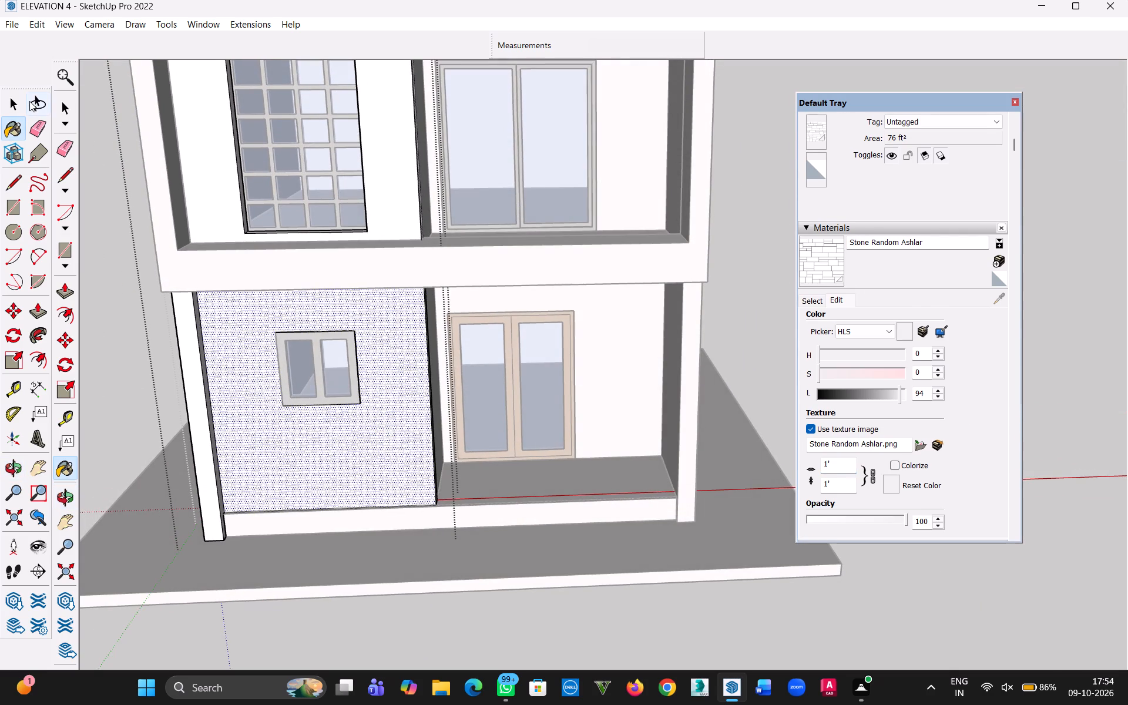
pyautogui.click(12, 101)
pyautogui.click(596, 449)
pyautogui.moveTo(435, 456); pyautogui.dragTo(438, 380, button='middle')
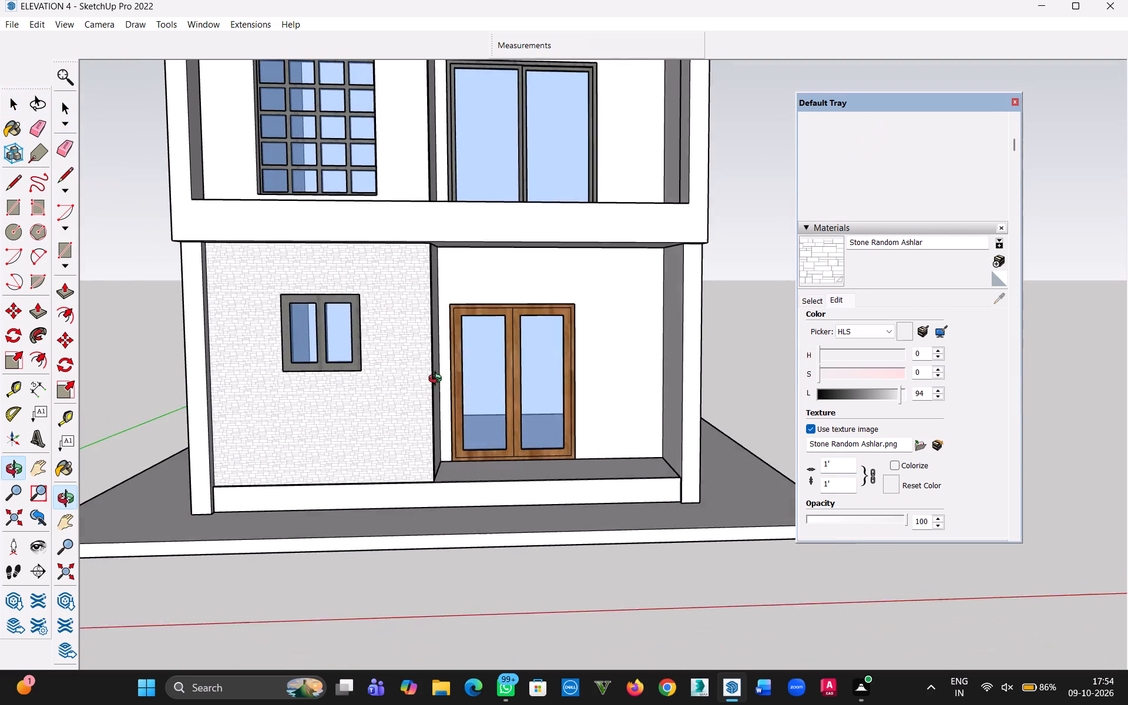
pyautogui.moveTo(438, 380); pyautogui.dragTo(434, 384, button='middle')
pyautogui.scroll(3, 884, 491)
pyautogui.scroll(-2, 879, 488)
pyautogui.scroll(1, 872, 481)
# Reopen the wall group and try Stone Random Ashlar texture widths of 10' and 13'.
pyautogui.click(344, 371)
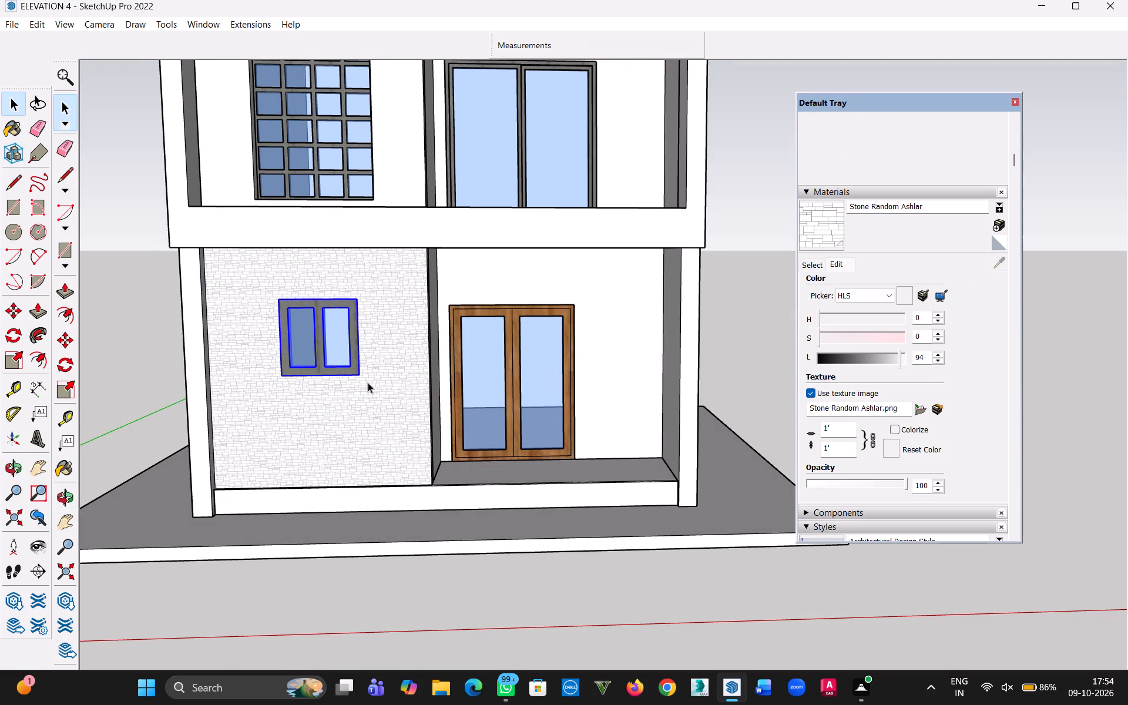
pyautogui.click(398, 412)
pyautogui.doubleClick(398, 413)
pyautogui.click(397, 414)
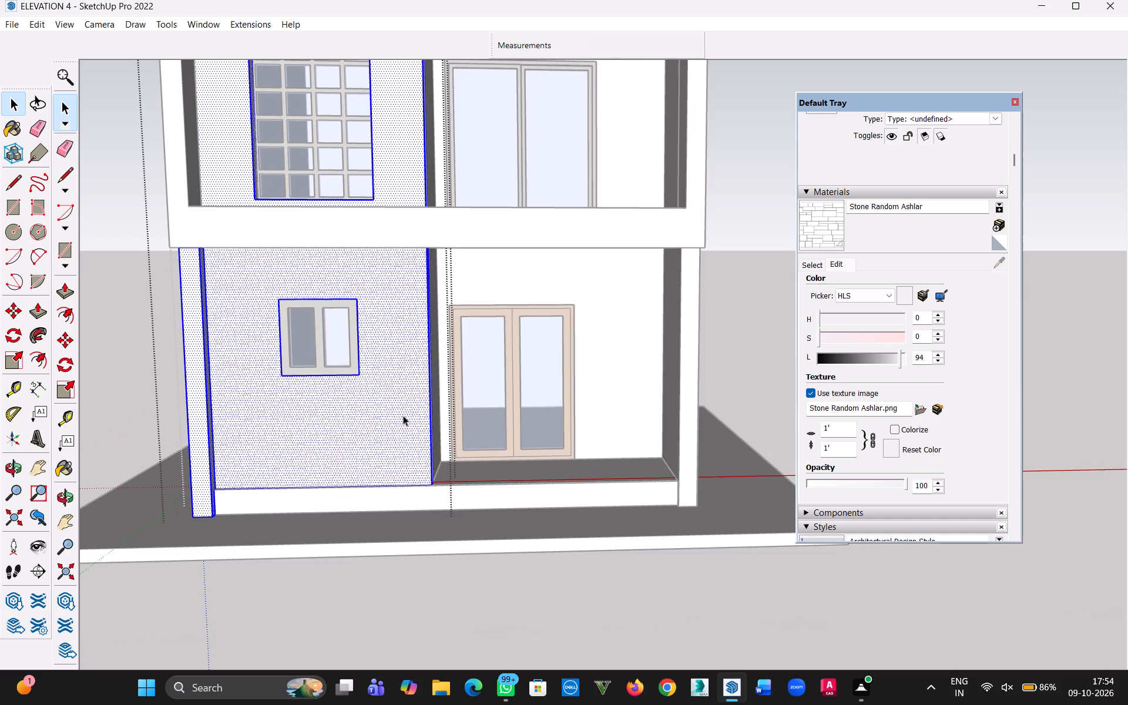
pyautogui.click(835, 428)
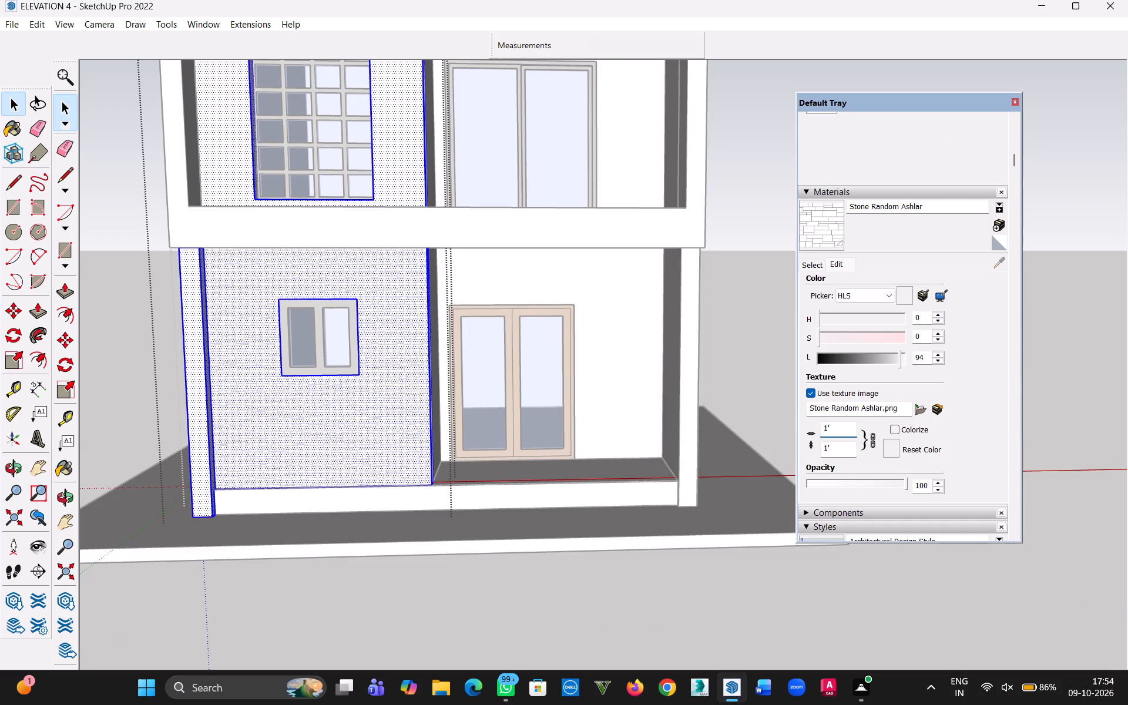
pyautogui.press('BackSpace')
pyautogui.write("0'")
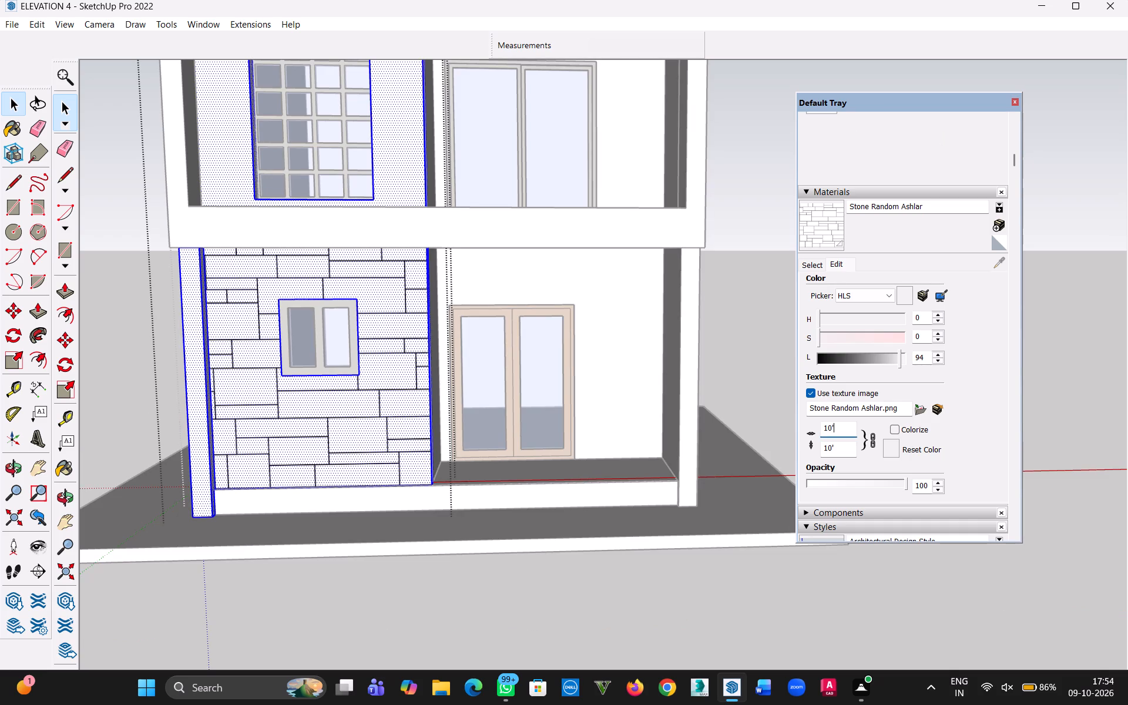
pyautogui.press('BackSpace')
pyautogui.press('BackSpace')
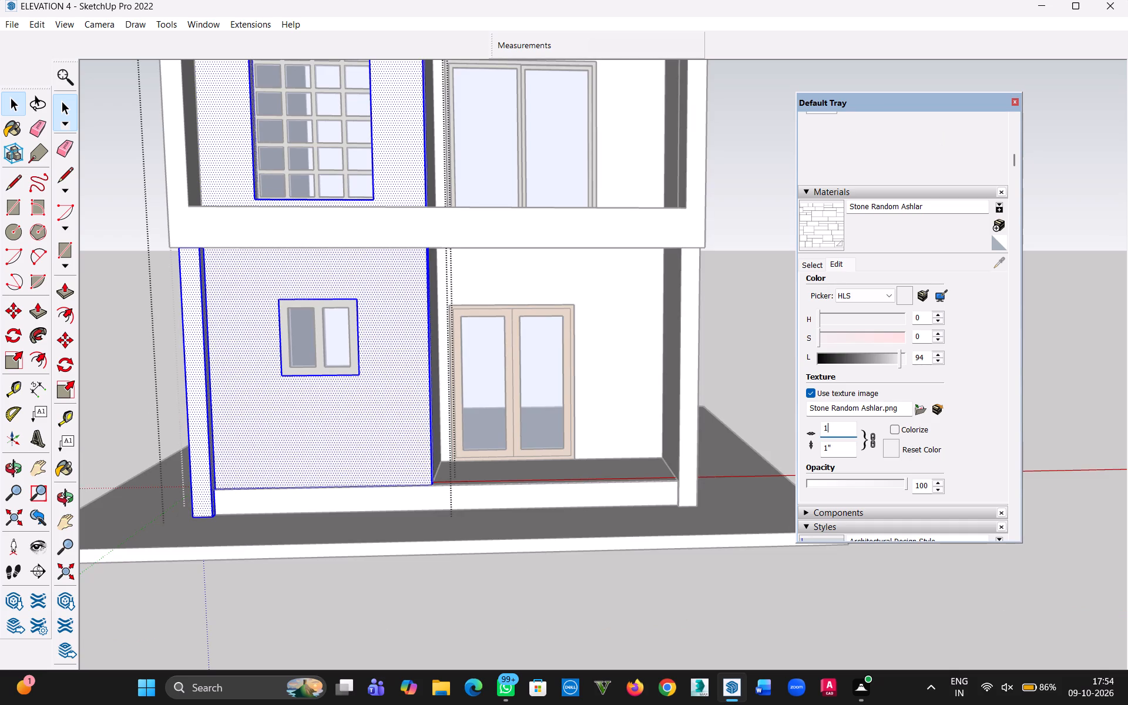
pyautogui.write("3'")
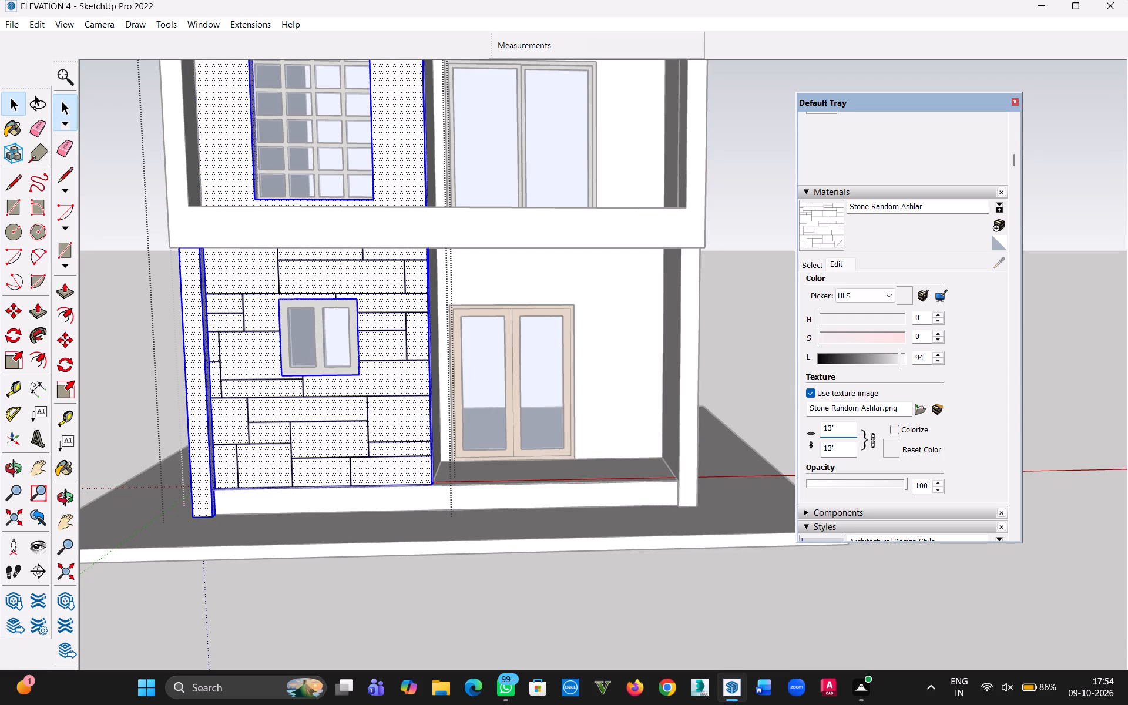
# Set the Stone Random Ashlar texture width to 3' and leave the wall group.
pyautogui.press('BackSpace')
pyautogui.press('BackSpace')
pyautogui.press('BackSpace')
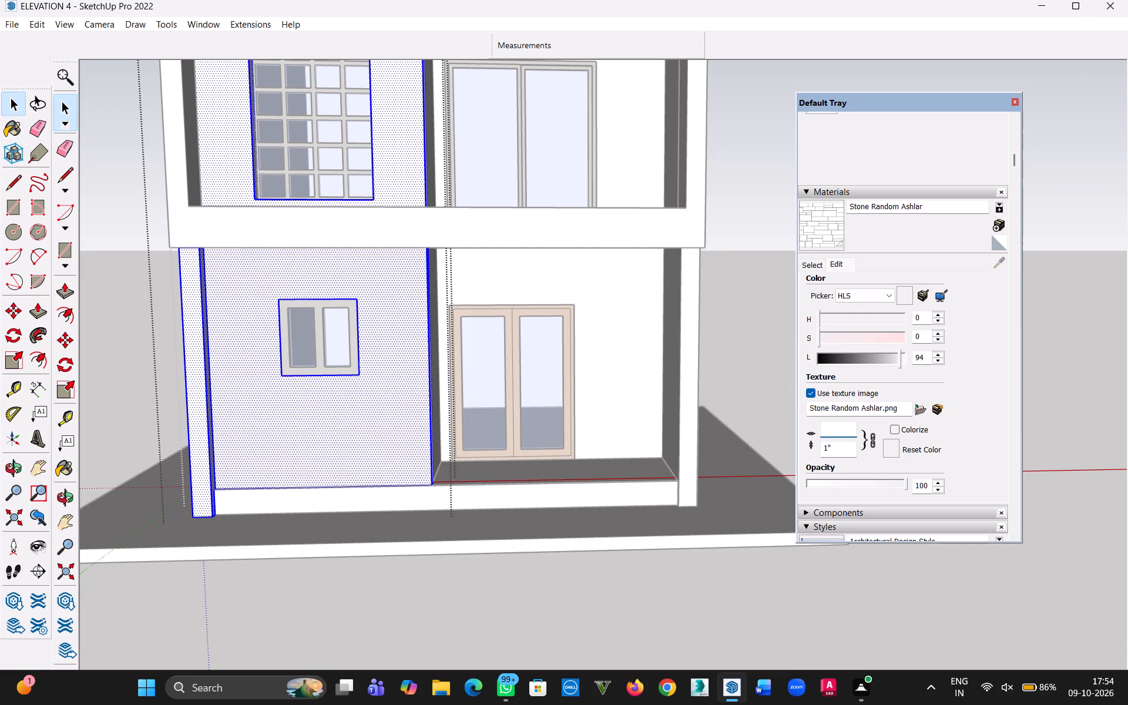
pyautogui.press('3')
pyautogui.press("'")
pyautogui.press('Return')
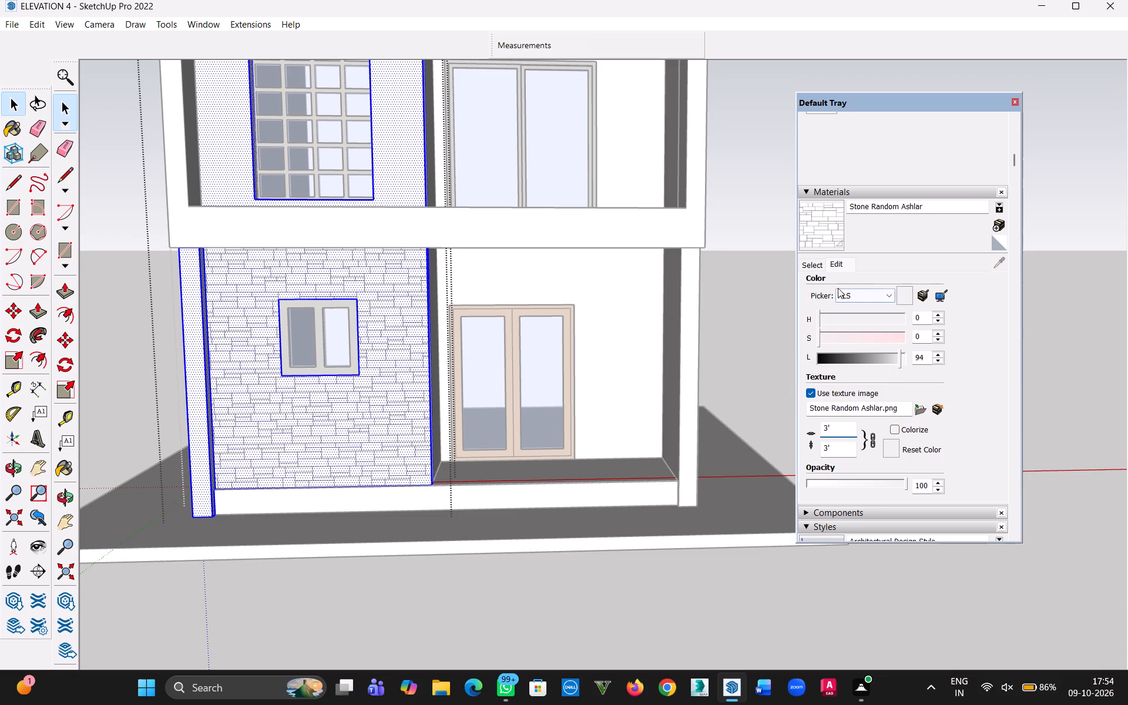
pyautogui.click(768, 317)
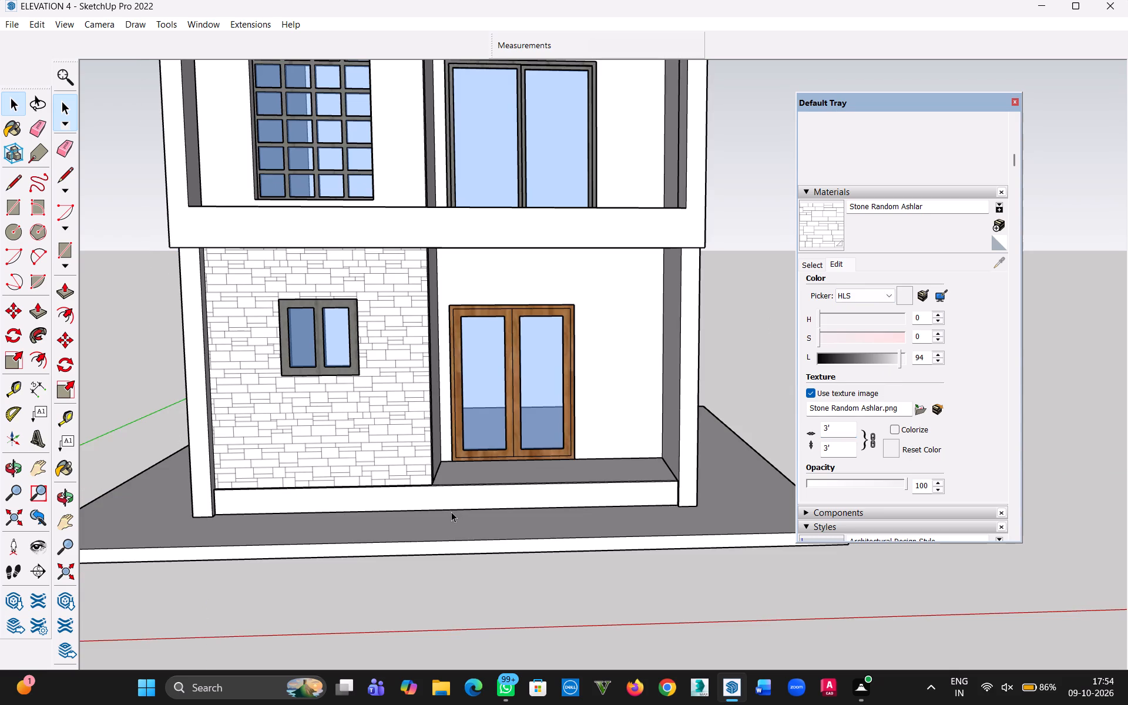
# Set the Stone Random Ashlar material's lightness to 84.
pyautogui.click(889, 361)
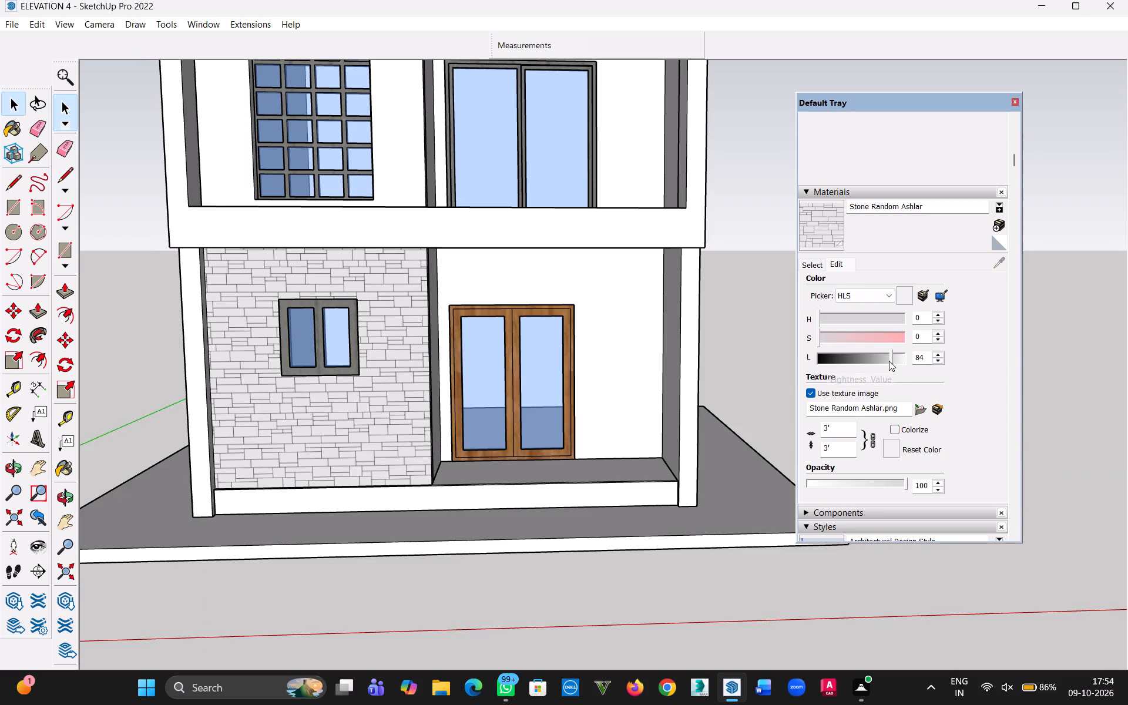
# Set the Stone Random Ashlar material's lightness to 93.
pyautogui.click(894, 360)
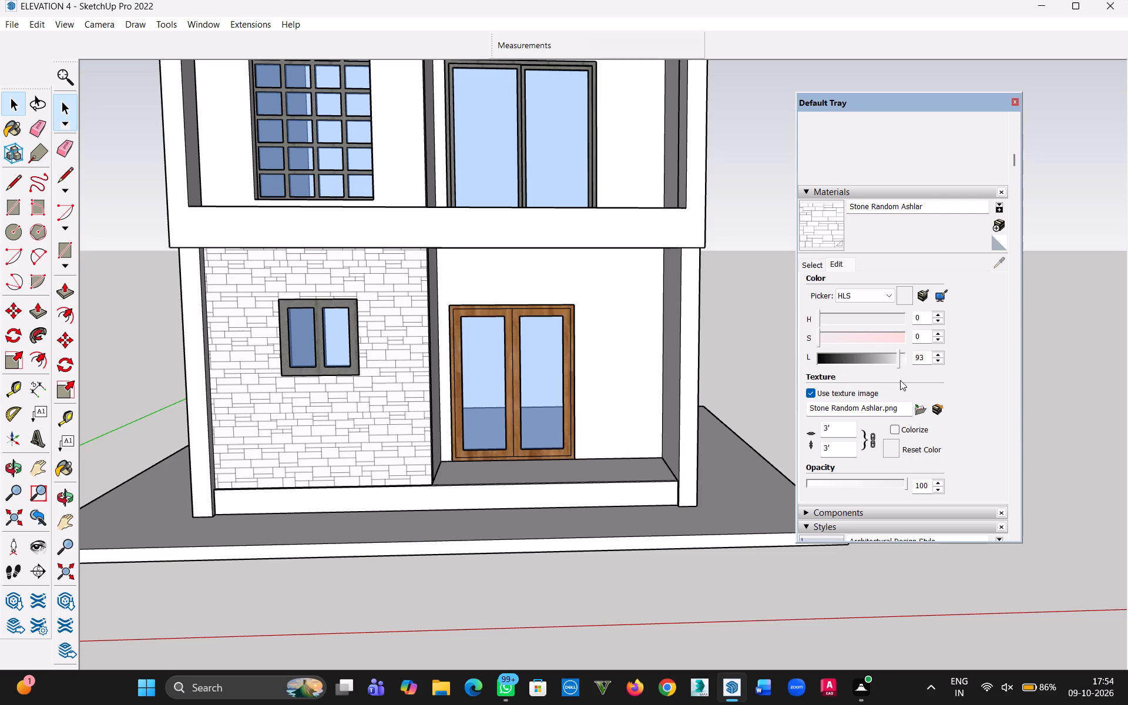
pyautogui.click(887, 209)
# Browse the Patterns, Stone and Tile material collections for an alternative finish for the ground-floor wall.
pyautogui.click(811, 264)
pyautogui.click(907, 286)
pyautogui.click(907, 286)
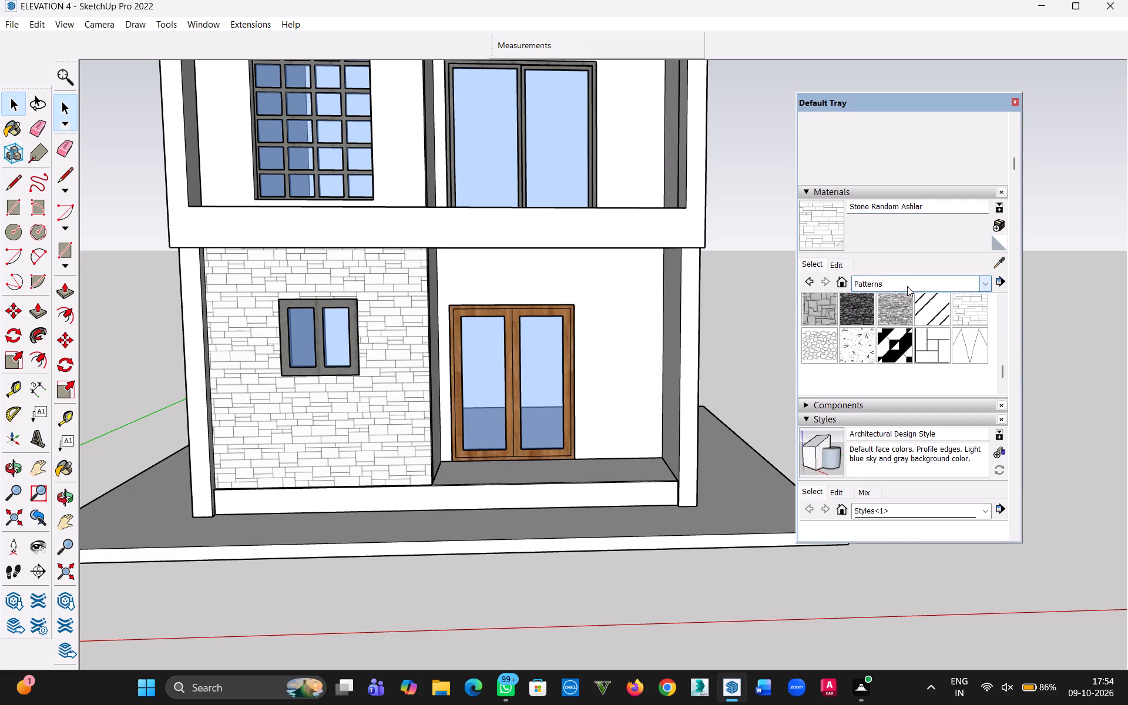
pyautogui.scroll(1, 895, 339)
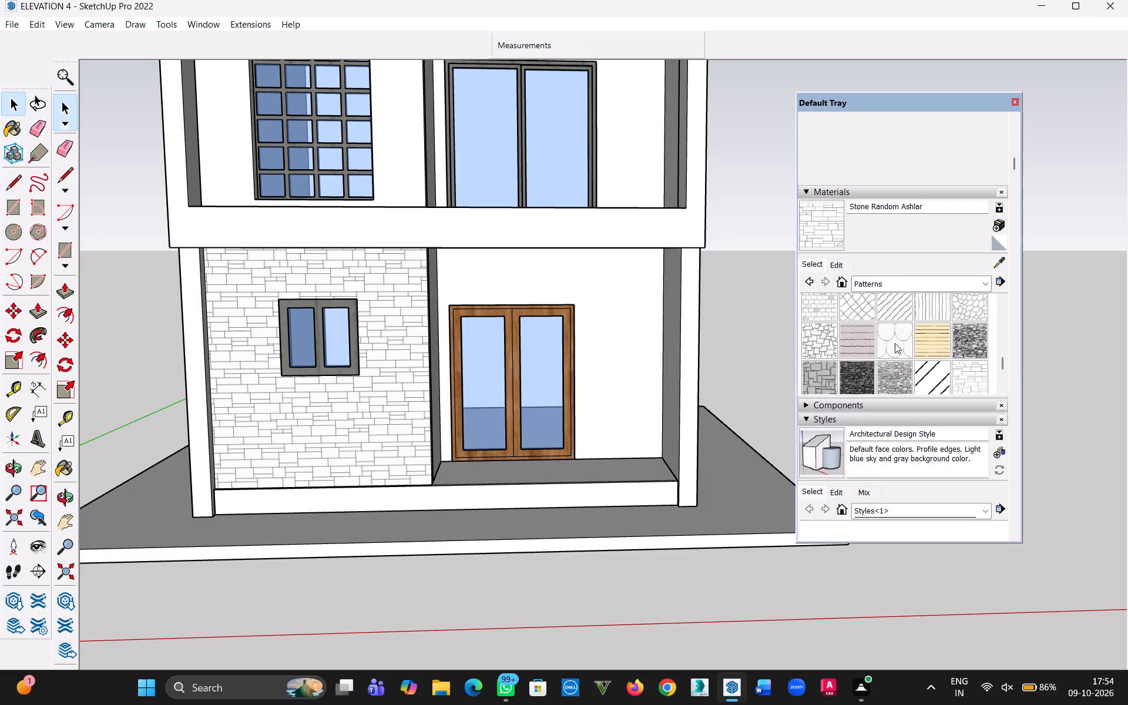
pyautogui.scroll(-1, 944, 363)
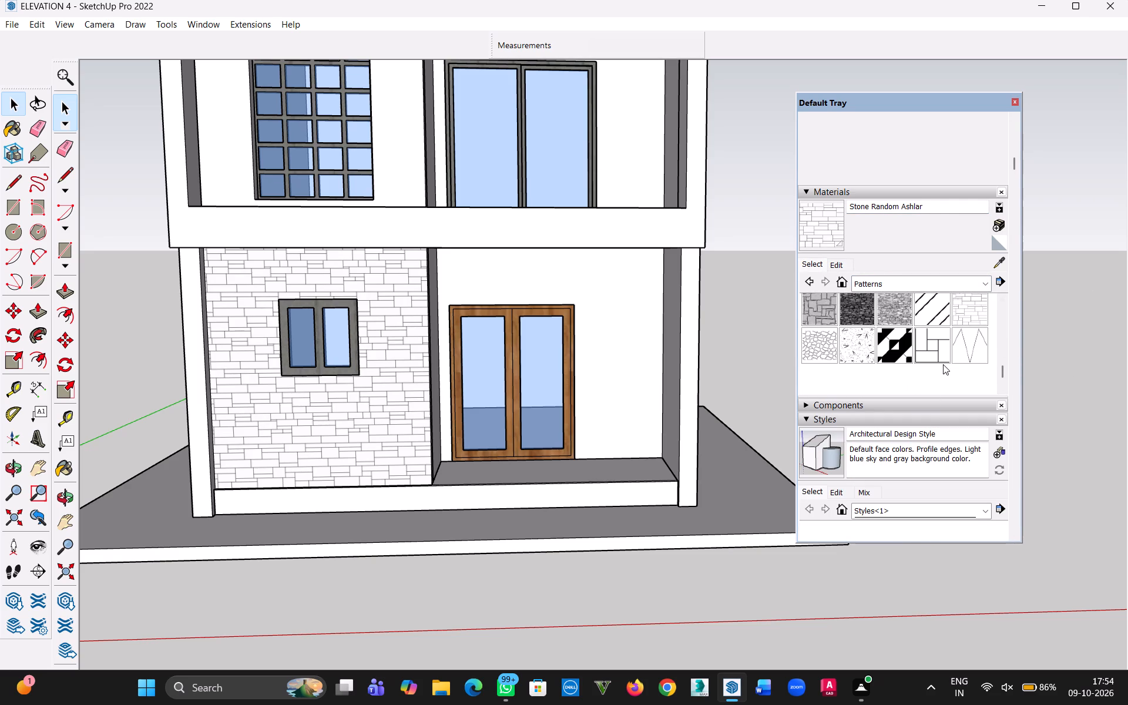
pyautogui.scroll(2, 934, 351)
pyautogui.click(898, 284)
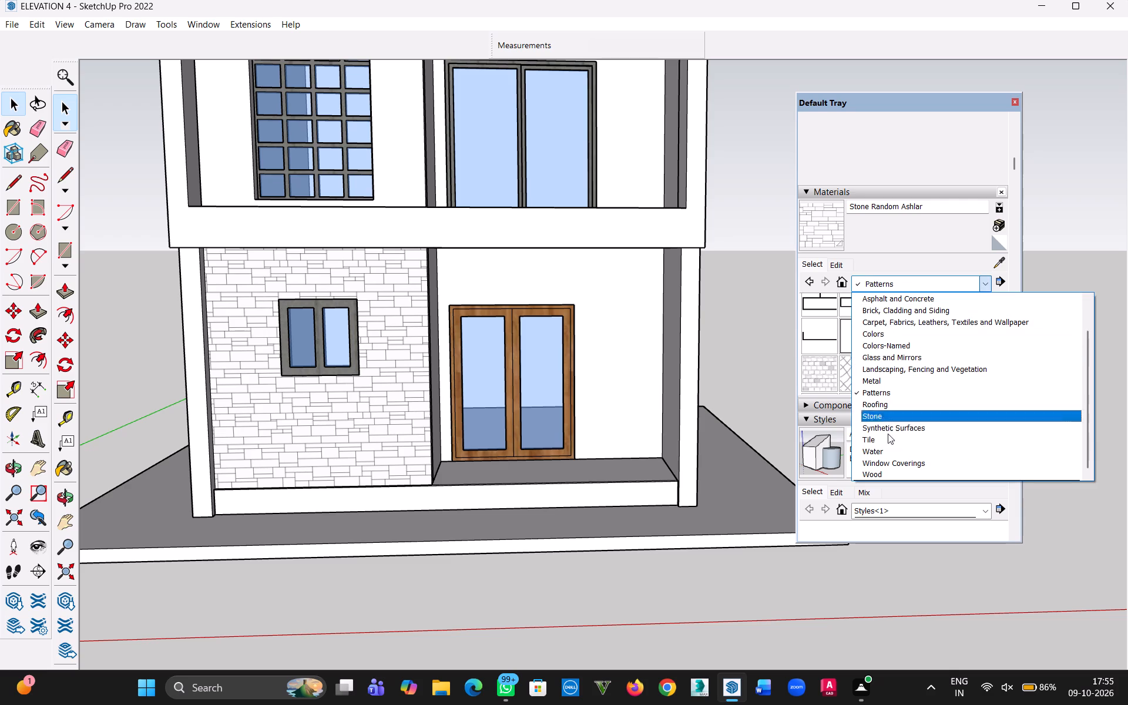
pyautogui.click(885, 419)
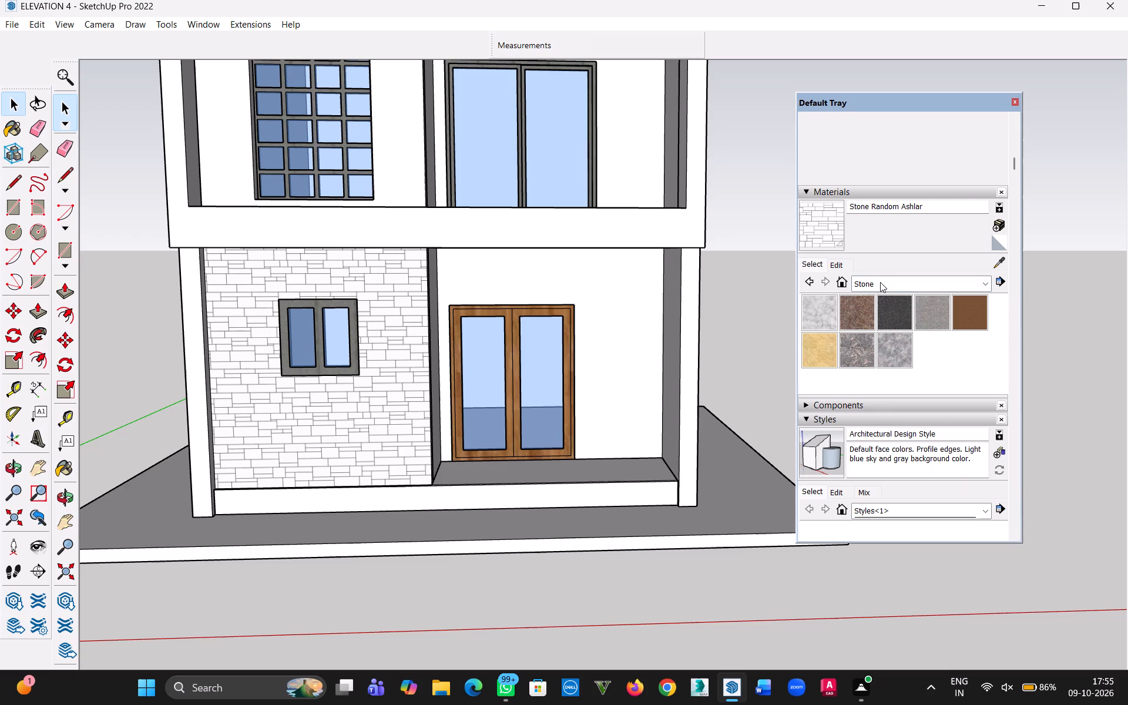
pyautogui.click(880, 282)
pyautogui.click(885, 445)
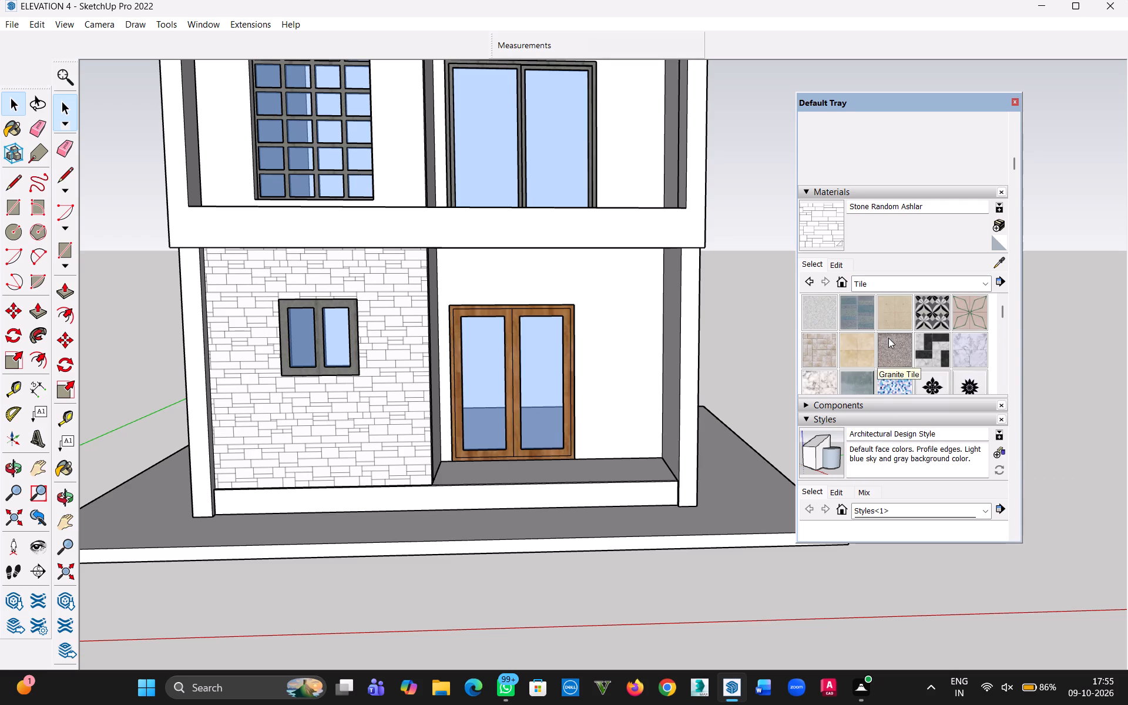
pyautogui.scroll(-5, 887, 351)
pyautogui.scroll(2, 887, 353)
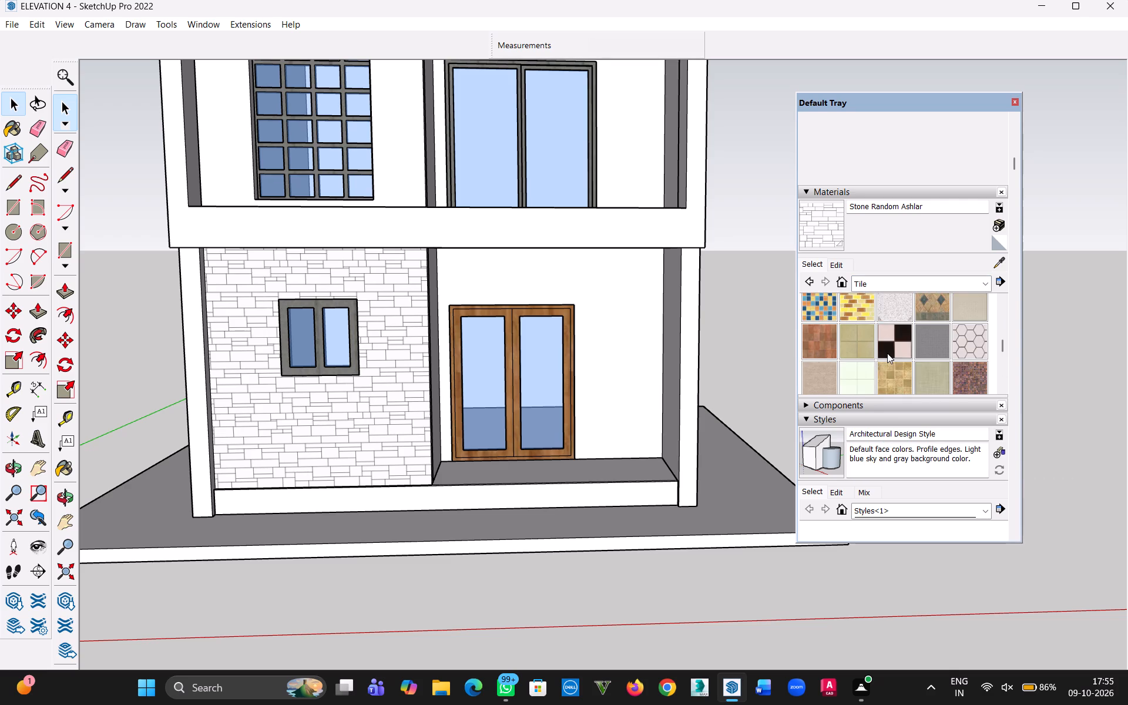
pyautogui.scroll(4, 887, 353)
pyautogui.click(907, 357)
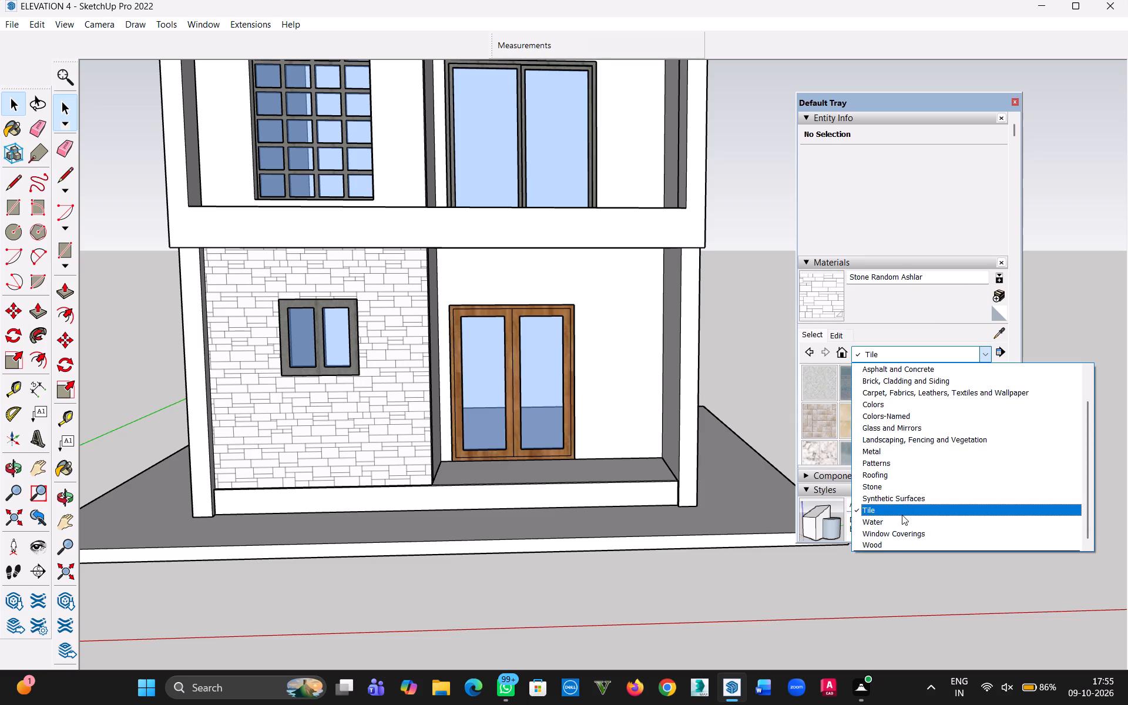
pyautogui.click(902, 515)
pyautogui.scroll(-1, 915, 412)
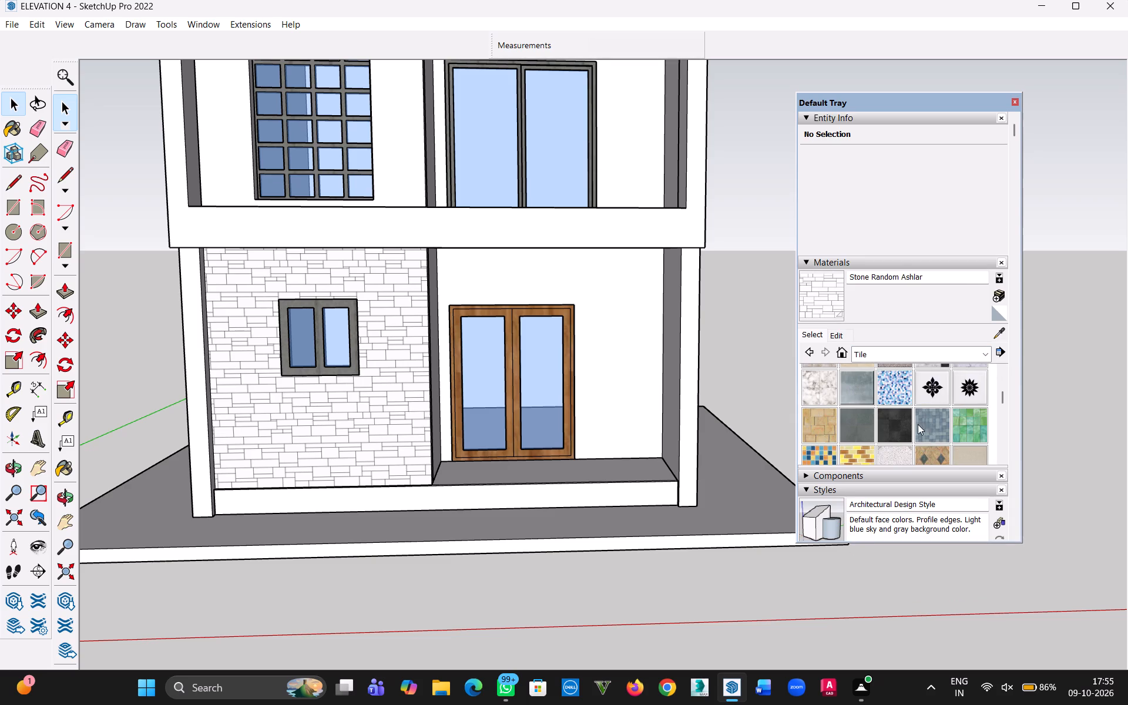
pyautogui.scroll(-1, 911, 428)
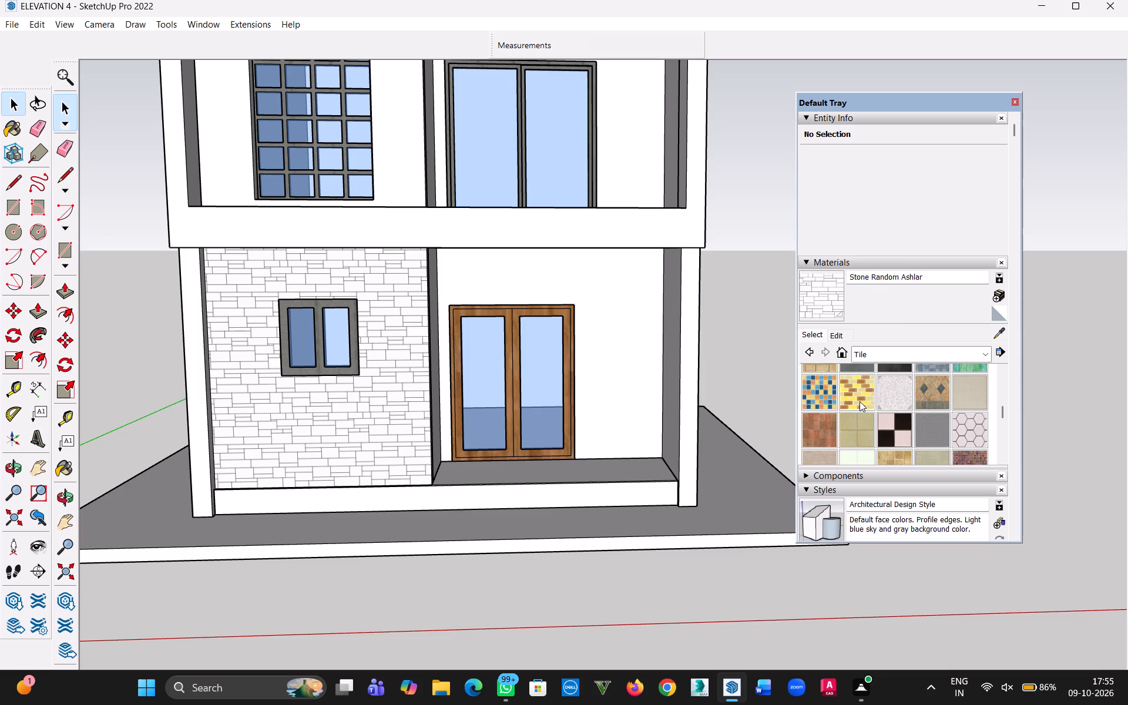
pyautogui.scroll(-1, 944, 401)
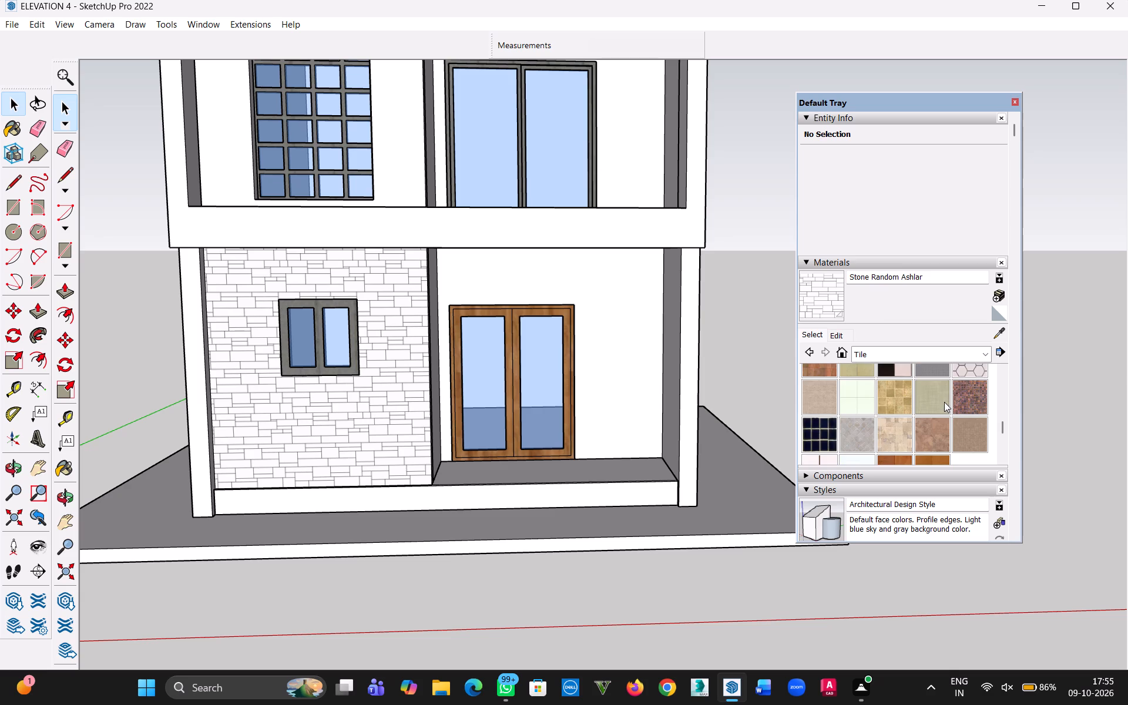
pyautogui.scroll(-1, 942, 407)
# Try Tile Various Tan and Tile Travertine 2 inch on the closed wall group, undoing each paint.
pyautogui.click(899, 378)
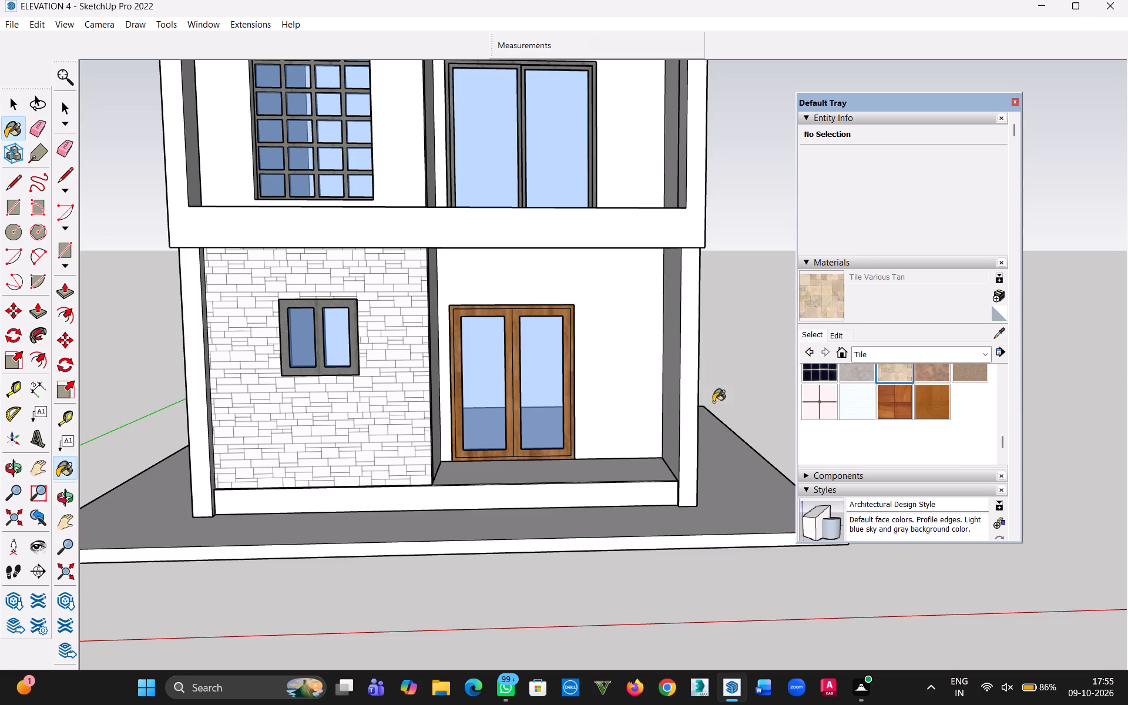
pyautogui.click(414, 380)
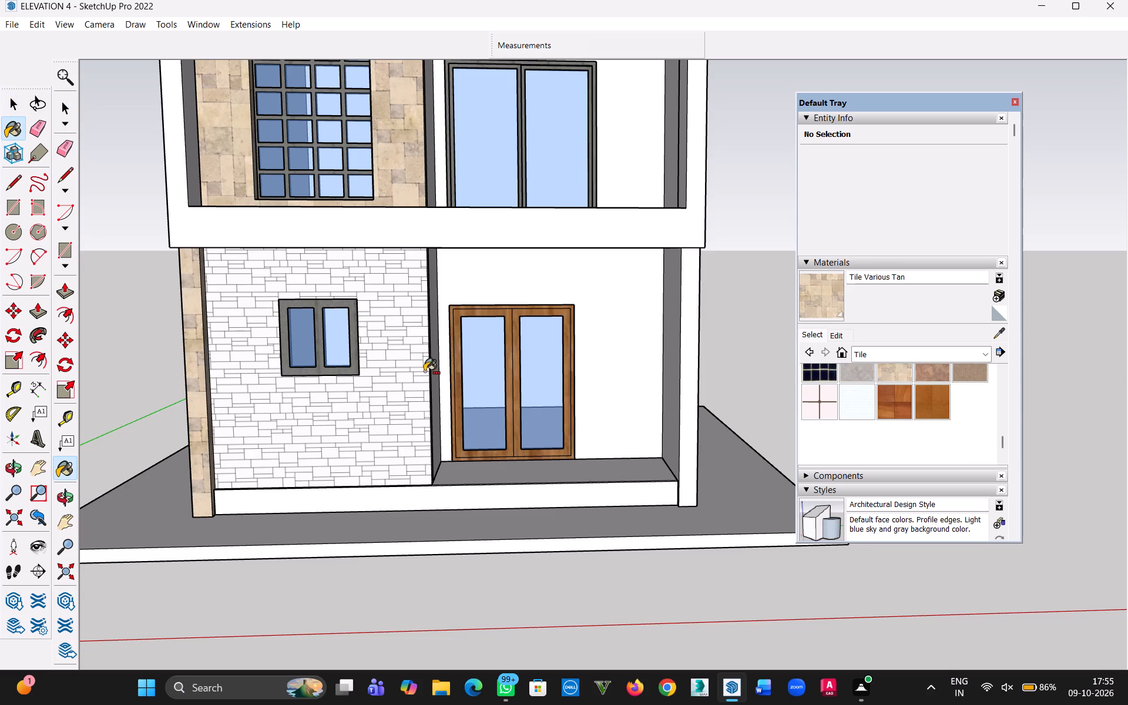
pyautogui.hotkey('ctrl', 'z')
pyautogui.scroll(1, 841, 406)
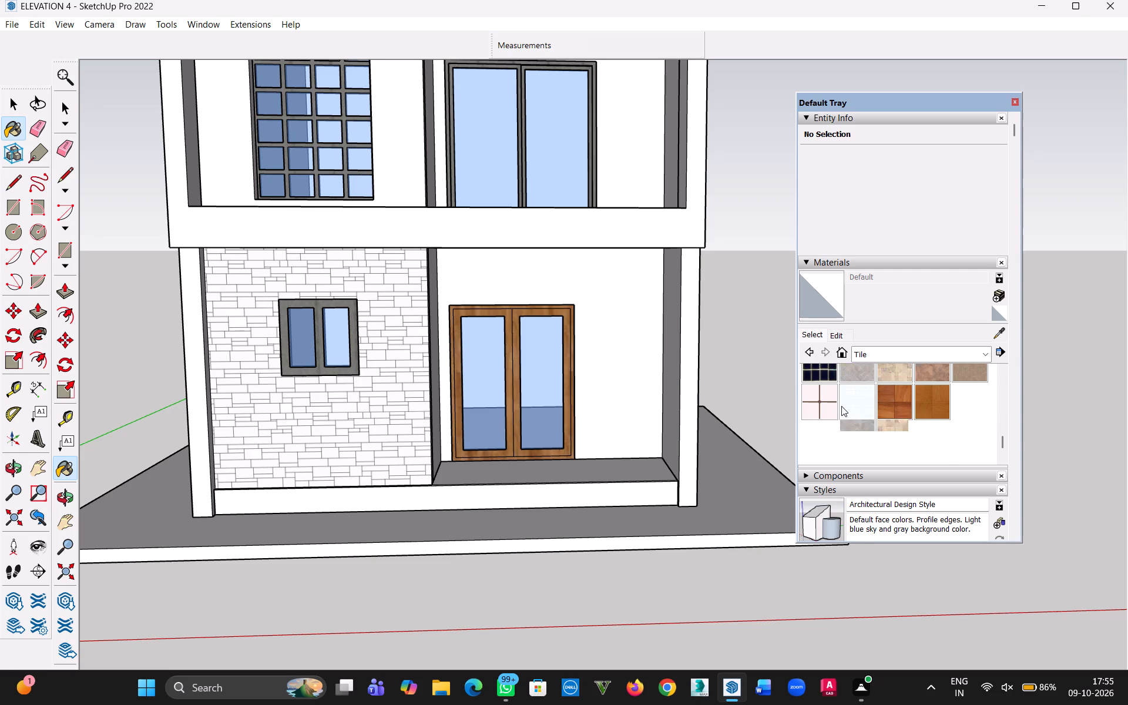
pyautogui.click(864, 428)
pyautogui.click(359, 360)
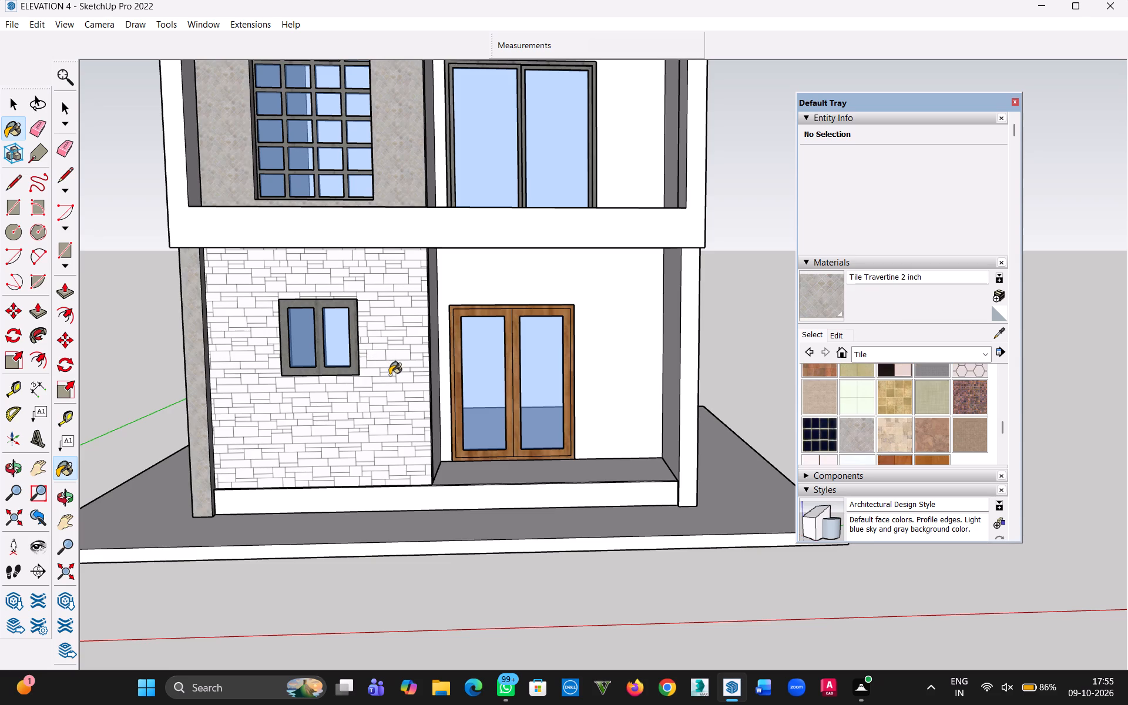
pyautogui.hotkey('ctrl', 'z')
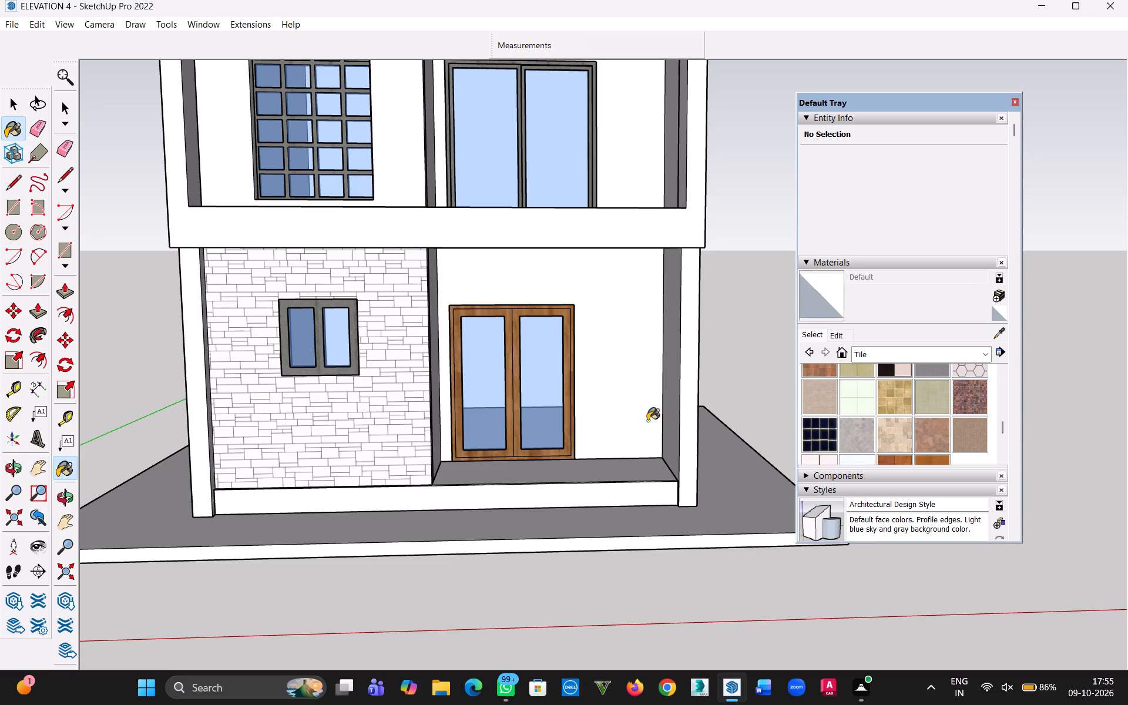
# Open the wall group for editing and select the ground-floor stone-clad wall face around the small window.
pyautogui.click(6, 110)
pyautogui.tripleClick(399, 380)
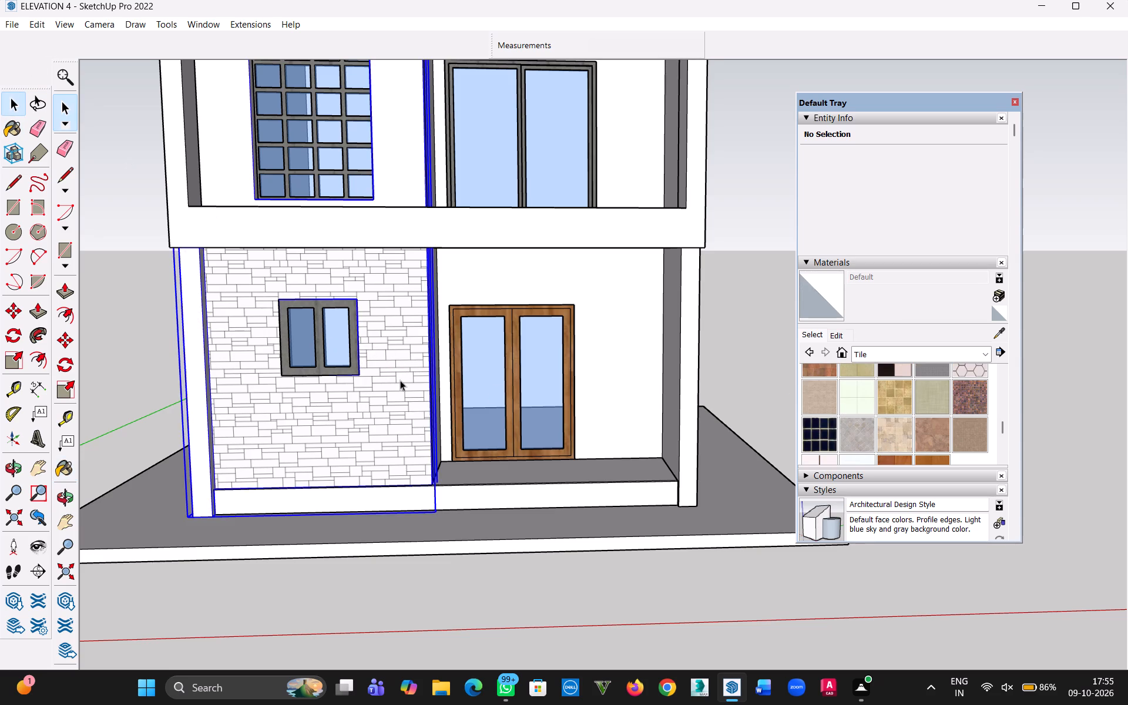
pyautogui.click(391, 379)
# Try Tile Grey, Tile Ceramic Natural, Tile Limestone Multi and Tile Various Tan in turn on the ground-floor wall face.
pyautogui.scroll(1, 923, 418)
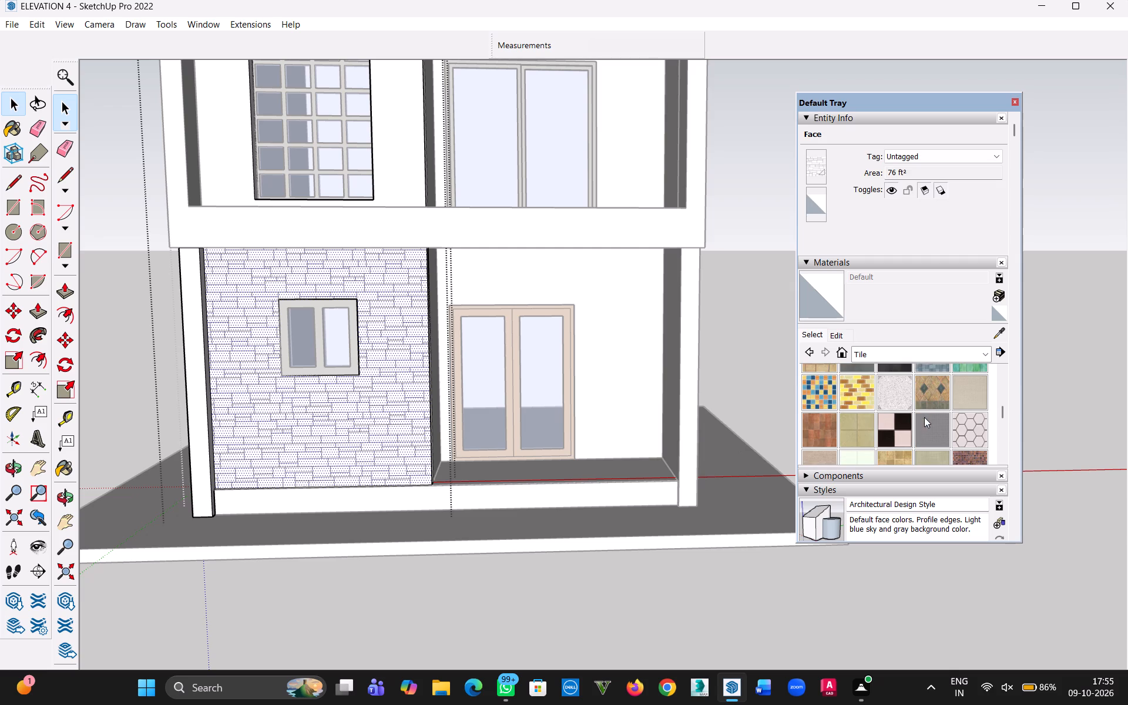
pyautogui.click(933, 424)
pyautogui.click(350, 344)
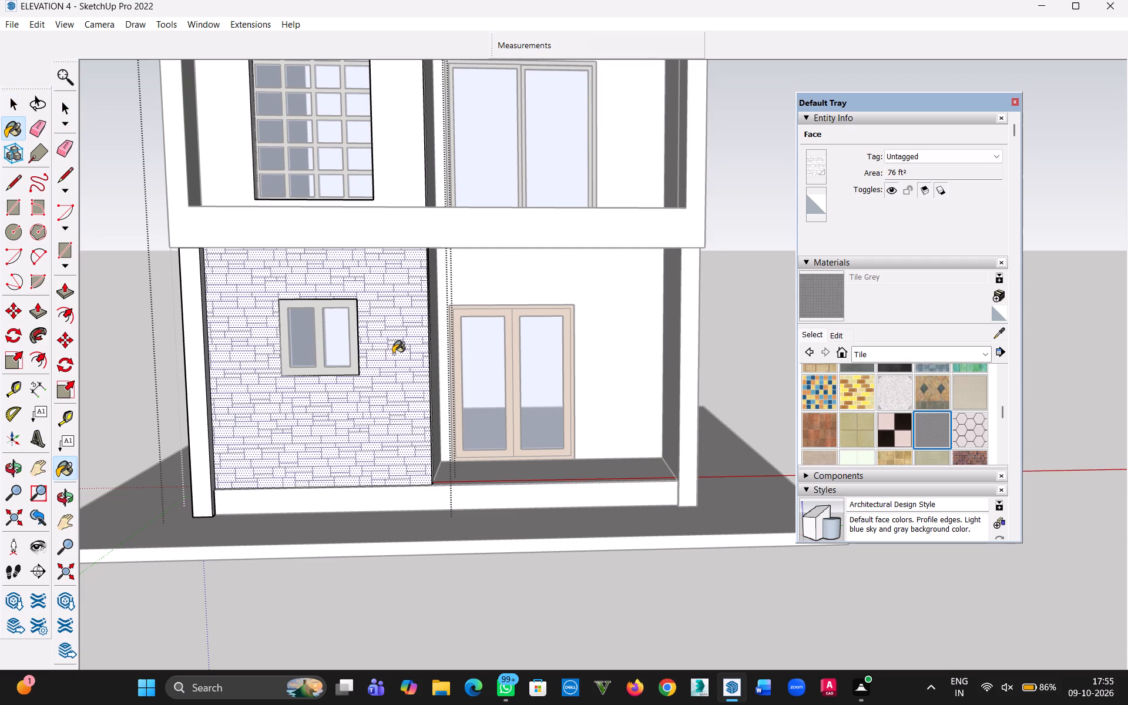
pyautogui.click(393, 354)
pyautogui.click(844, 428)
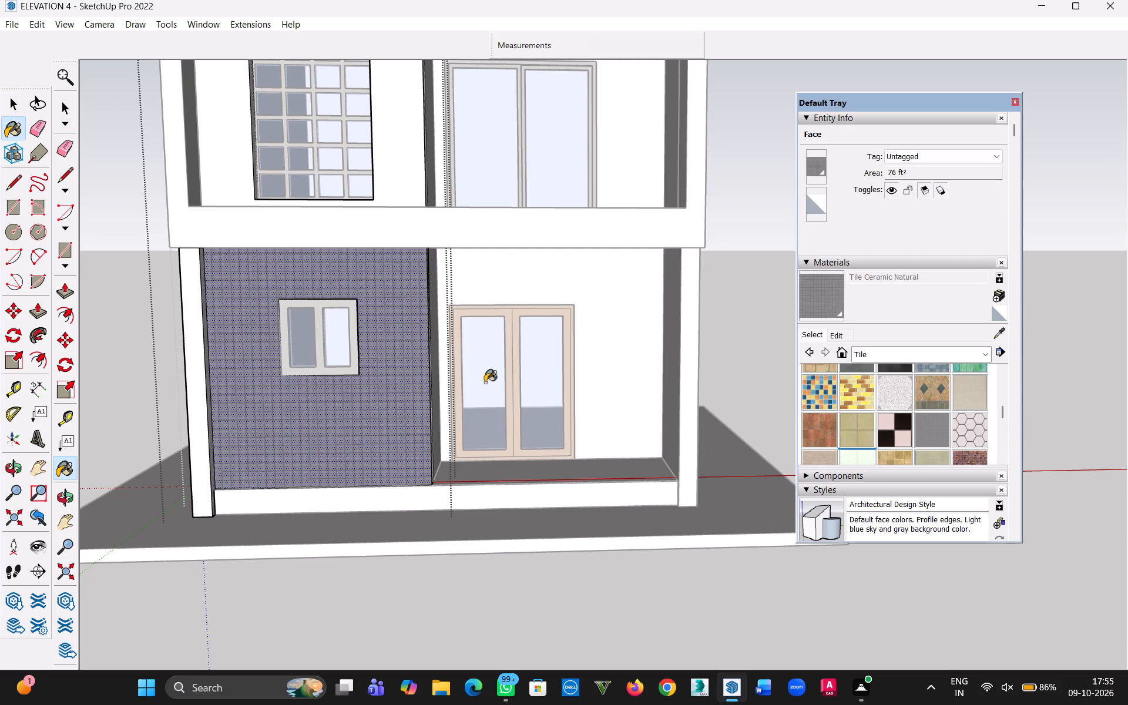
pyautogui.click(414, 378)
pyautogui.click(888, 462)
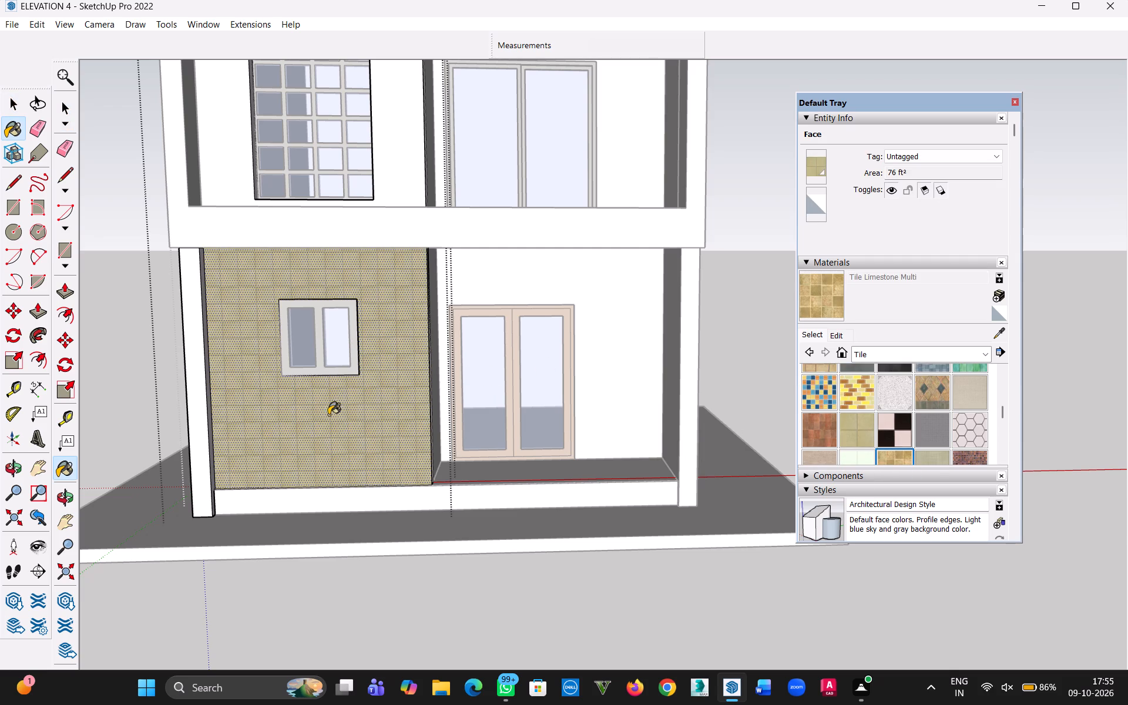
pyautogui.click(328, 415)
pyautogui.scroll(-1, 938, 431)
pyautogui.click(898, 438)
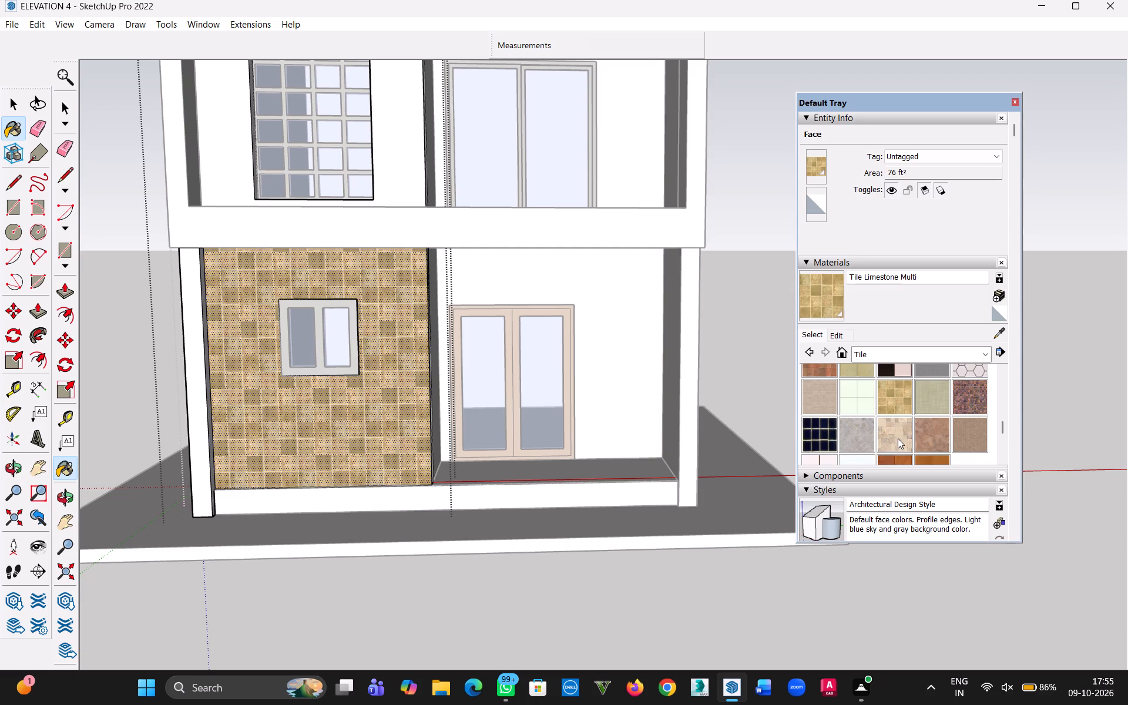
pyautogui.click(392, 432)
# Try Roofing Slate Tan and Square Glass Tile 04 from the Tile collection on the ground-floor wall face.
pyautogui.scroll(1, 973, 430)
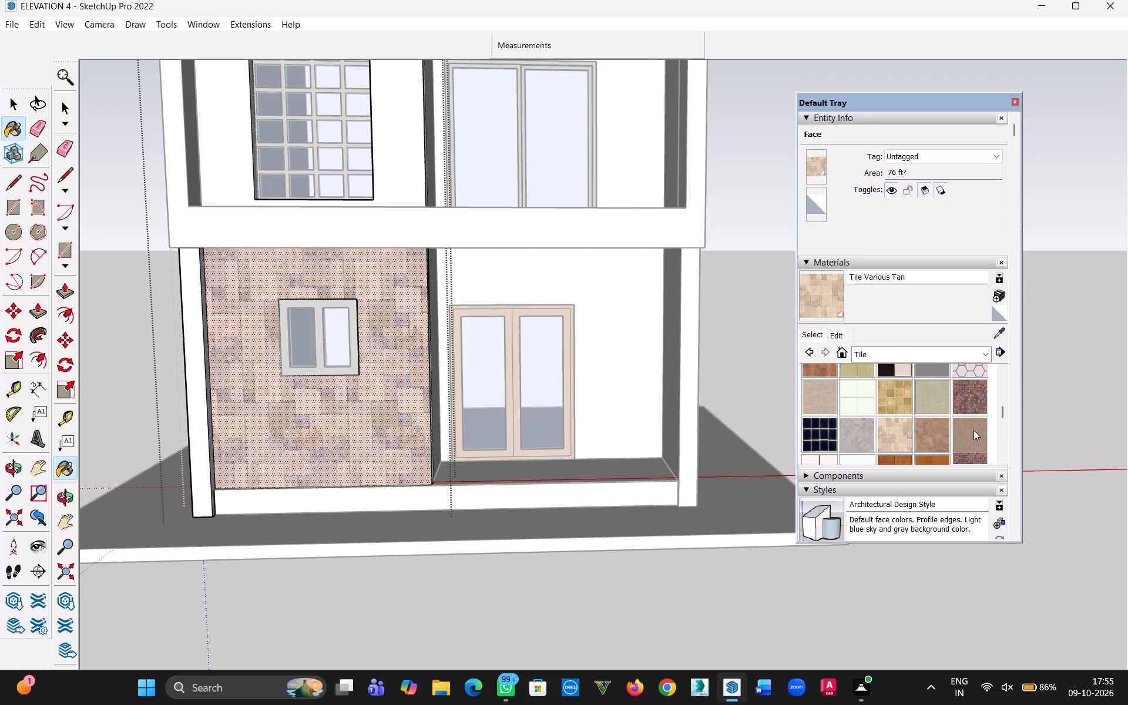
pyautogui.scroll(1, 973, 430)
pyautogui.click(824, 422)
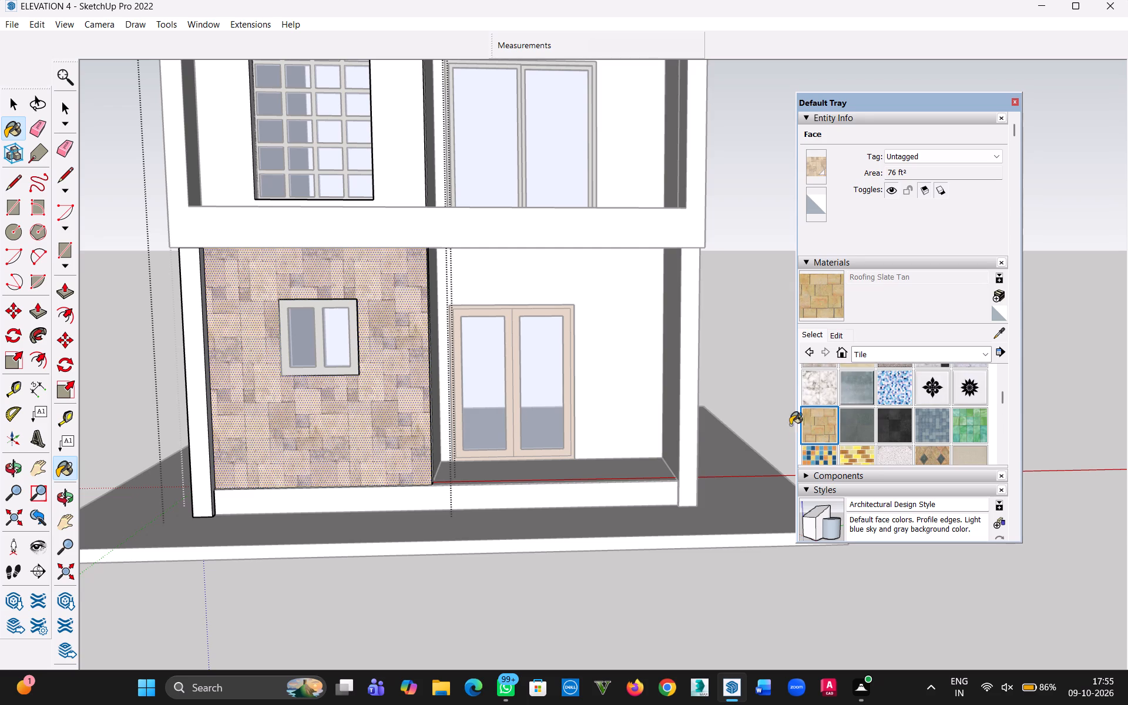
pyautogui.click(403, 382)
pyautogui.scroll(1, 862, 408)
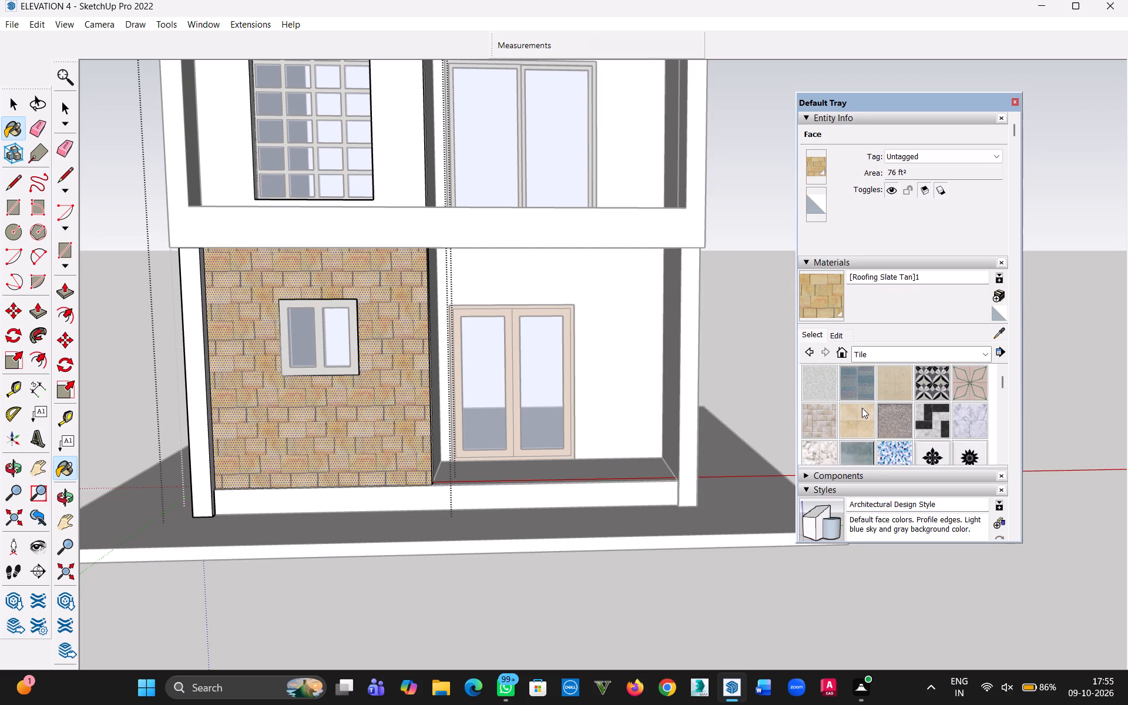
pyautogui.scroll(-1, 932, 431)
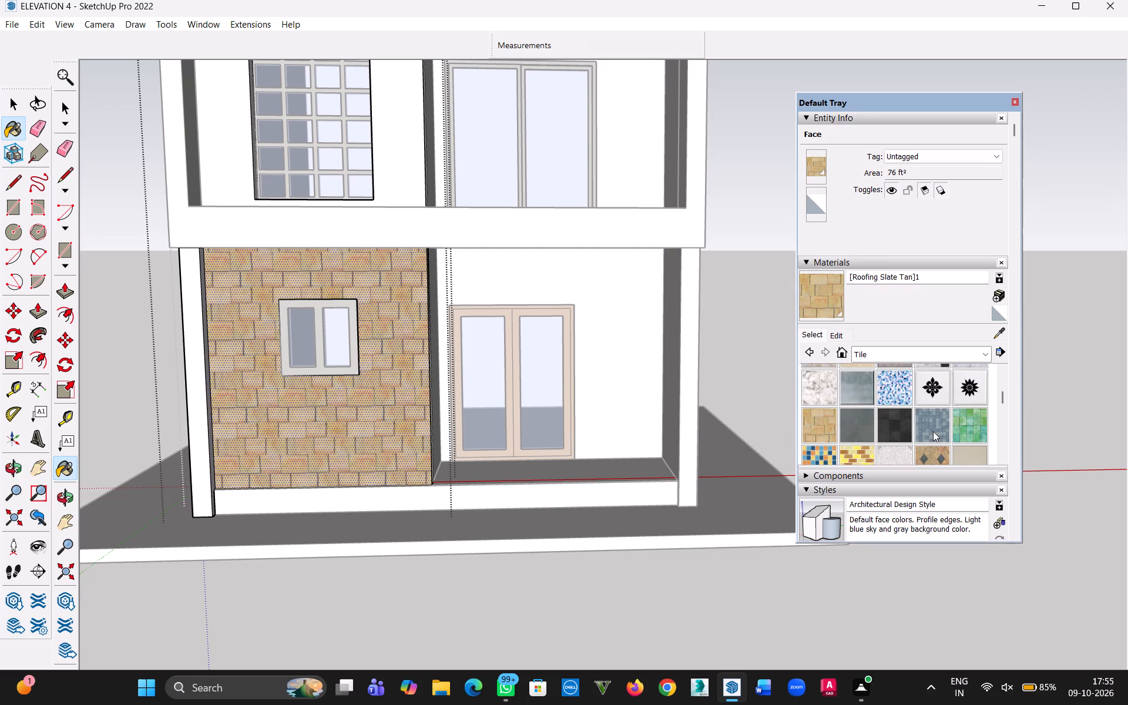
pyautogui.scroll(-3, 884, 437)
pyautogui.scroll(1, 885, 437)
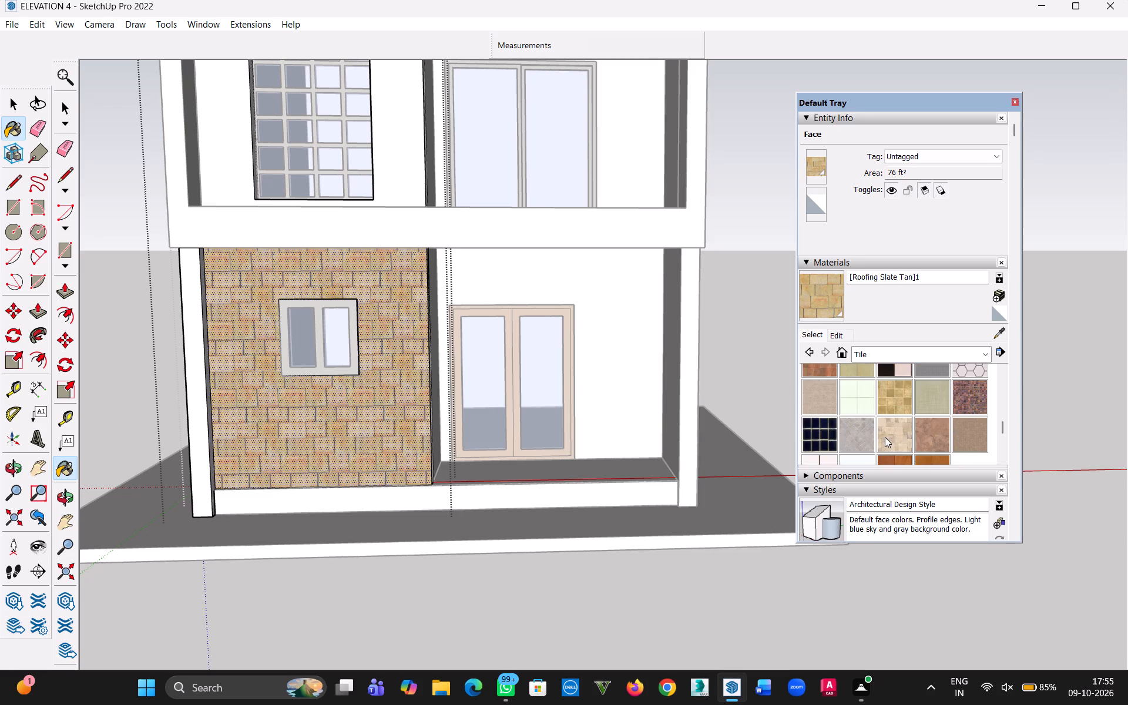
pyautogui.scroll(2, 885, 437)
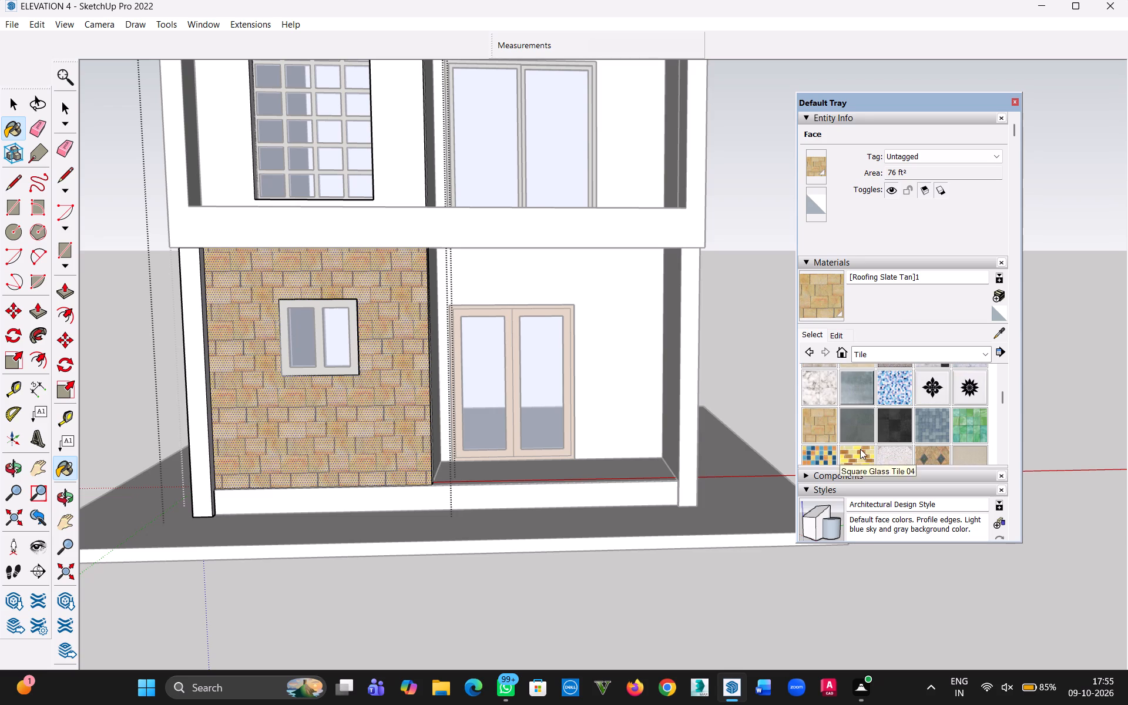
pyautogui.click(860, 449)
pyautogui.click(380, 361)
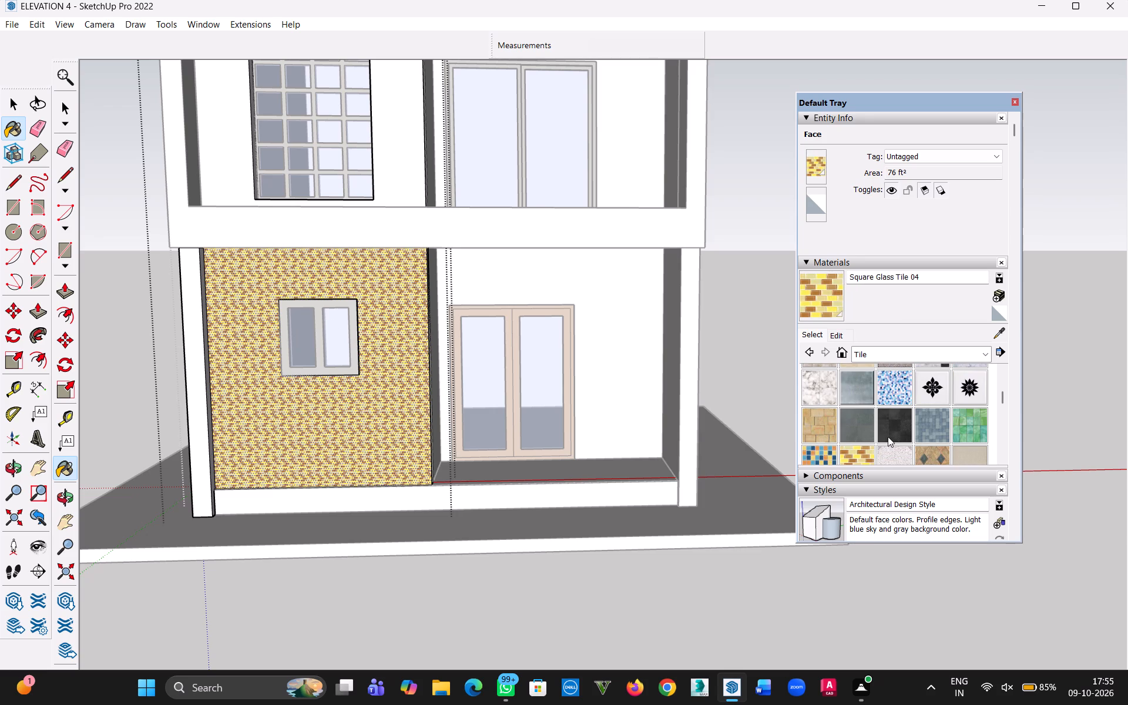
# Paint the ground-floor wall face with Roofing Slate Tan and clear the selection.
pyautogui.click(818, 420)
pyautogui.click(385, 399)
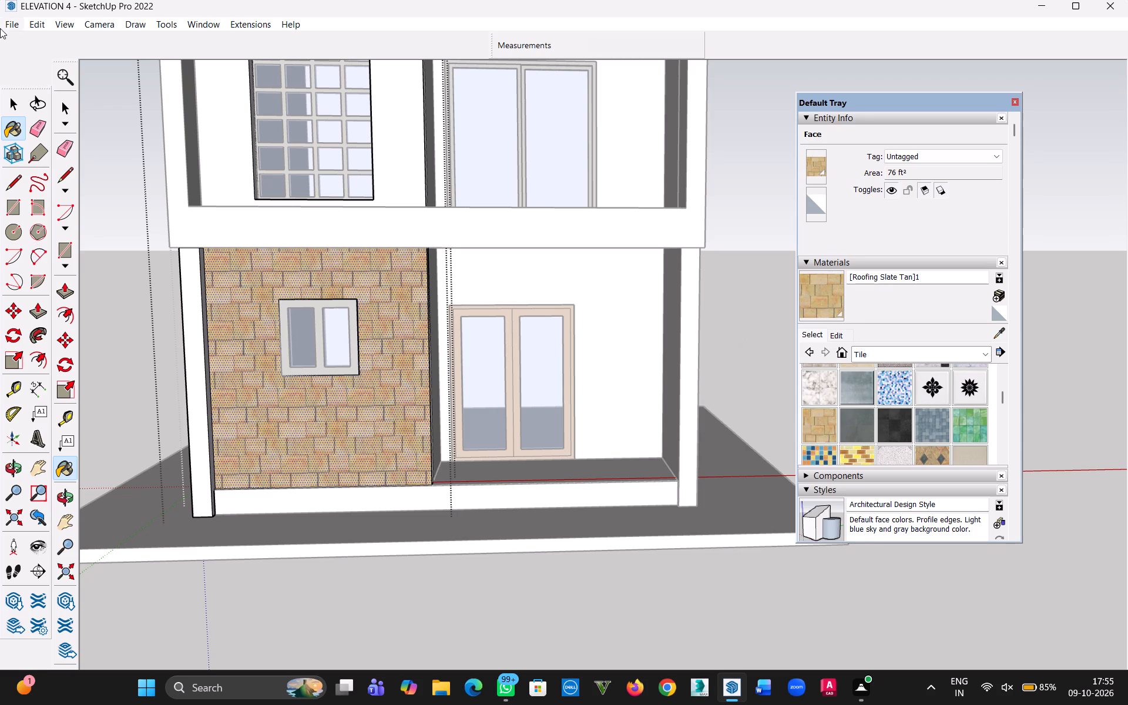
pyautogui.click(14, 108)
pyautogui.moveTo(465, 263); pyautogui.dragTo(471, 263)
# Set the Roofing Slate Tan material's lightness to 56.
pyautogui.scroll(-4, 542, 338)
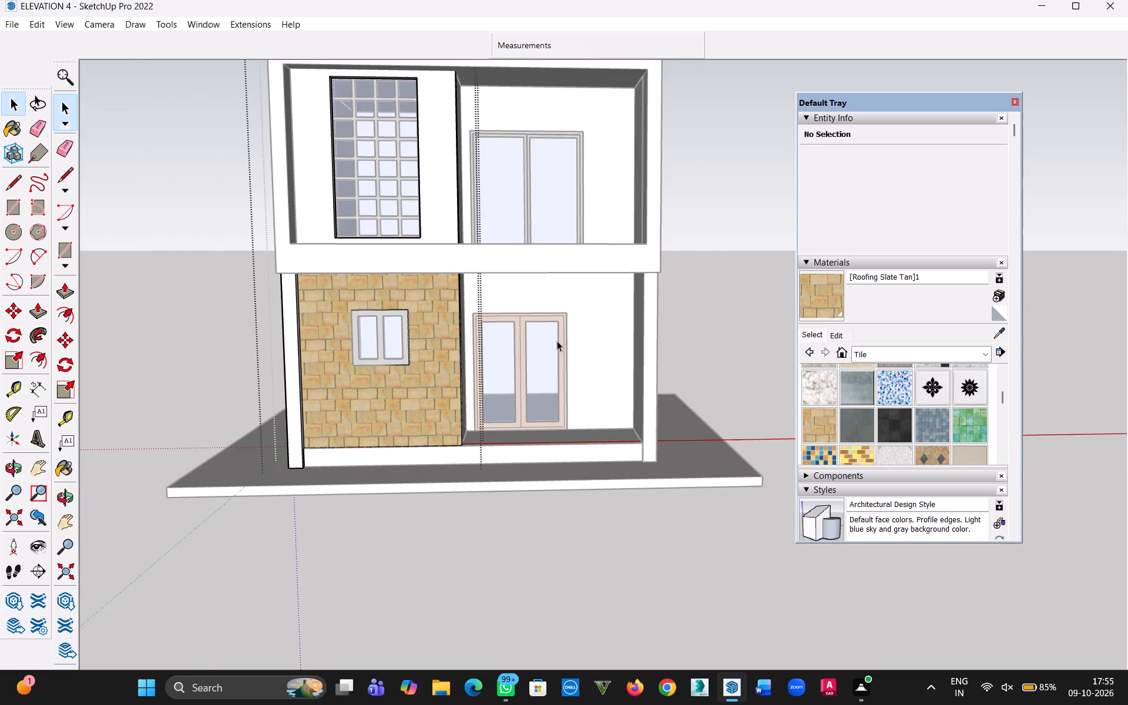
pyautogui.click(837, 331)
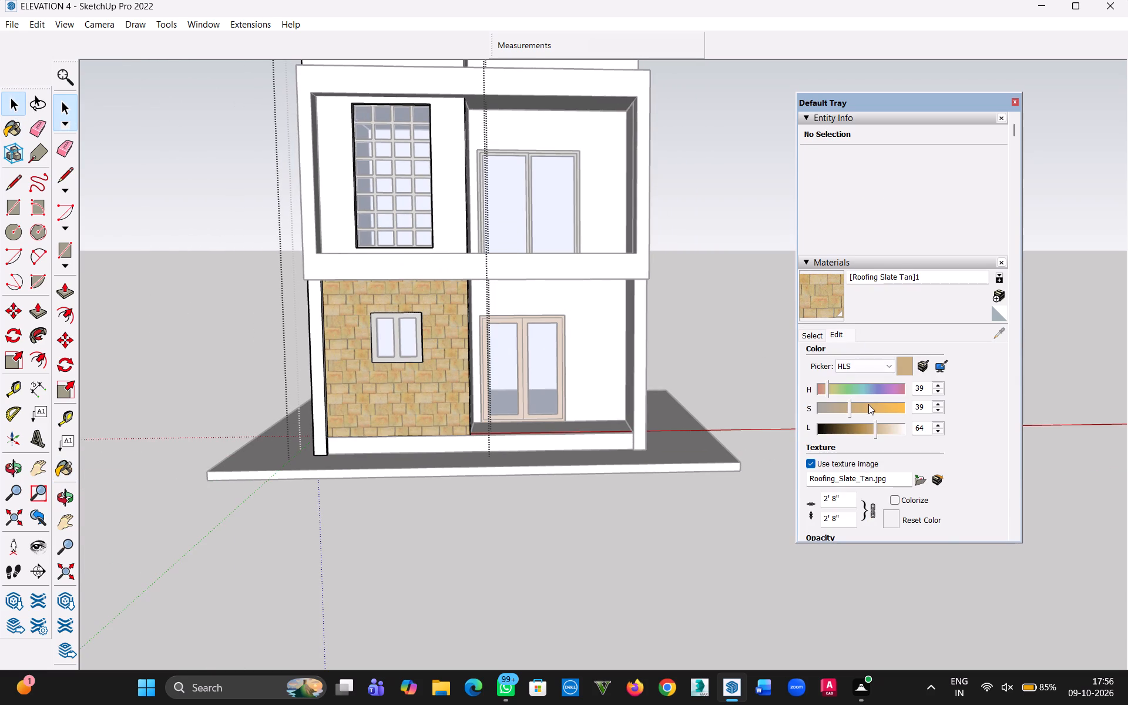
pyautogui.click(866, 432)
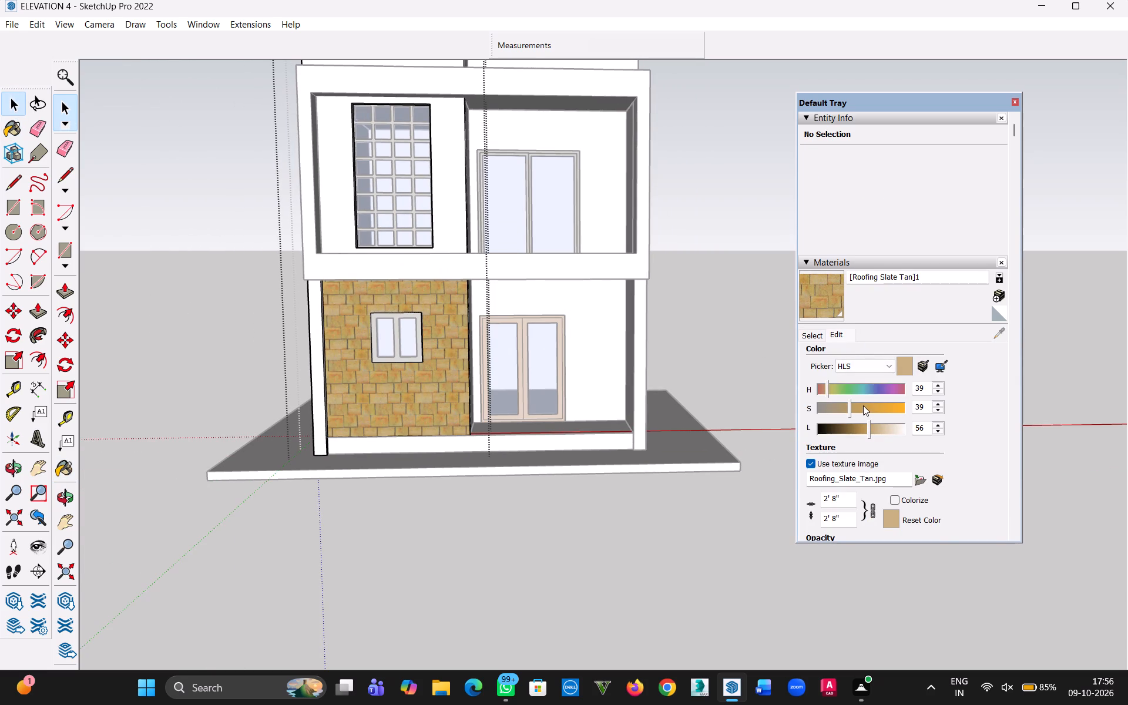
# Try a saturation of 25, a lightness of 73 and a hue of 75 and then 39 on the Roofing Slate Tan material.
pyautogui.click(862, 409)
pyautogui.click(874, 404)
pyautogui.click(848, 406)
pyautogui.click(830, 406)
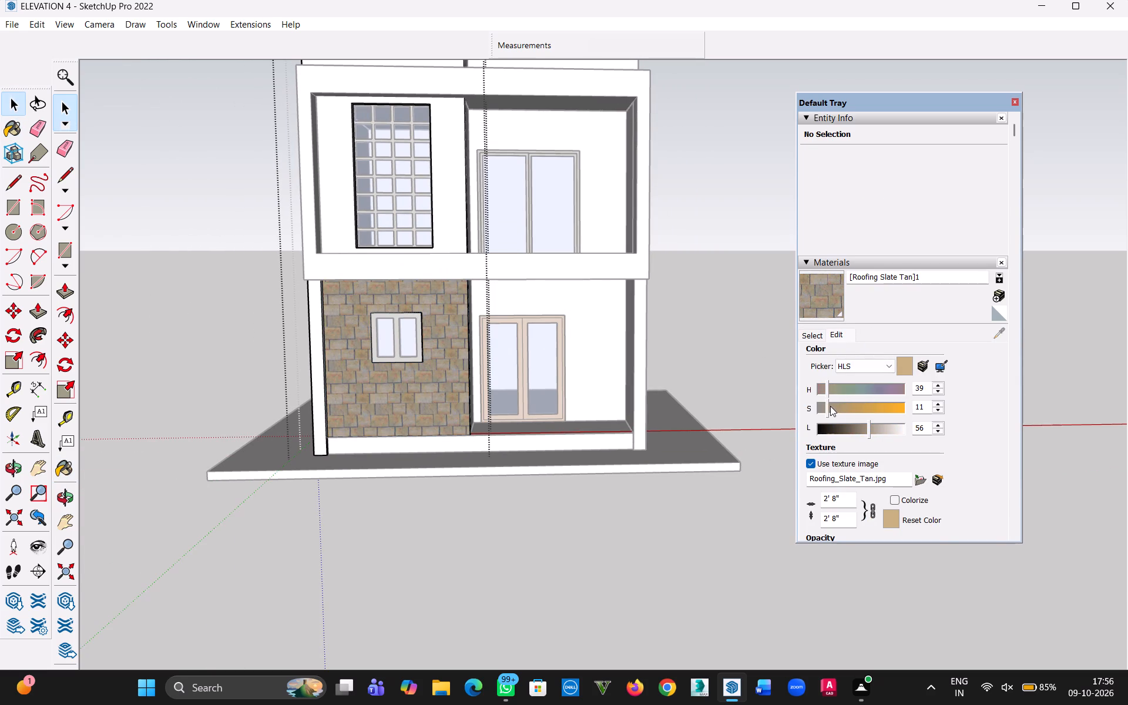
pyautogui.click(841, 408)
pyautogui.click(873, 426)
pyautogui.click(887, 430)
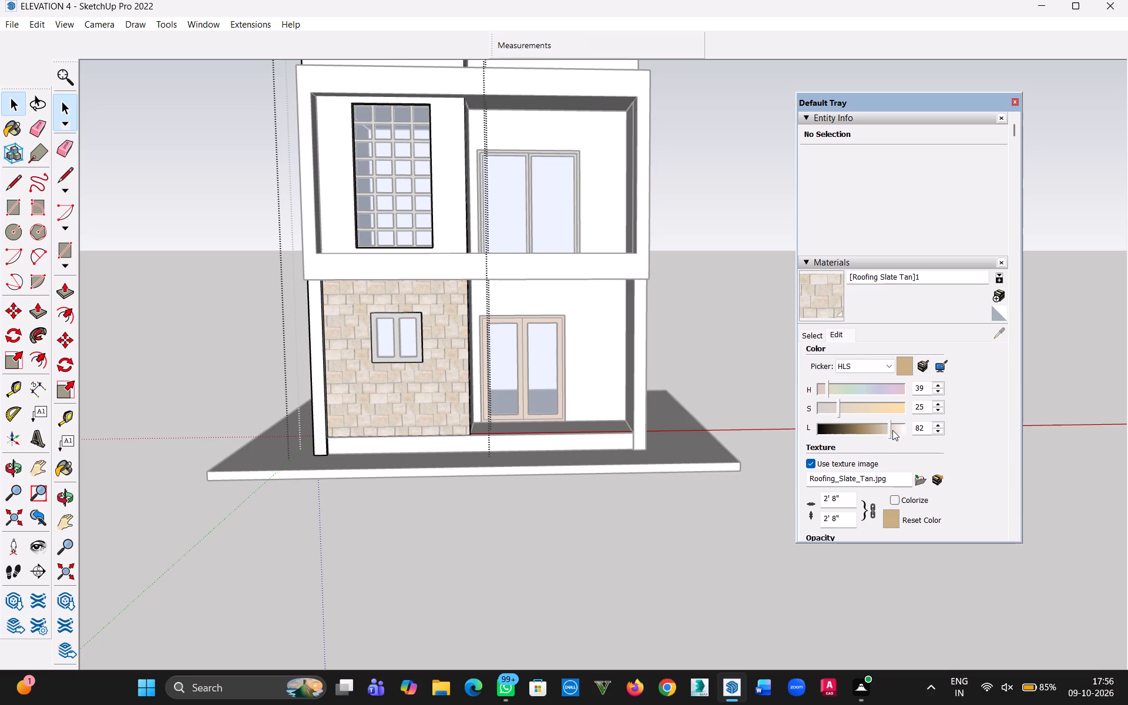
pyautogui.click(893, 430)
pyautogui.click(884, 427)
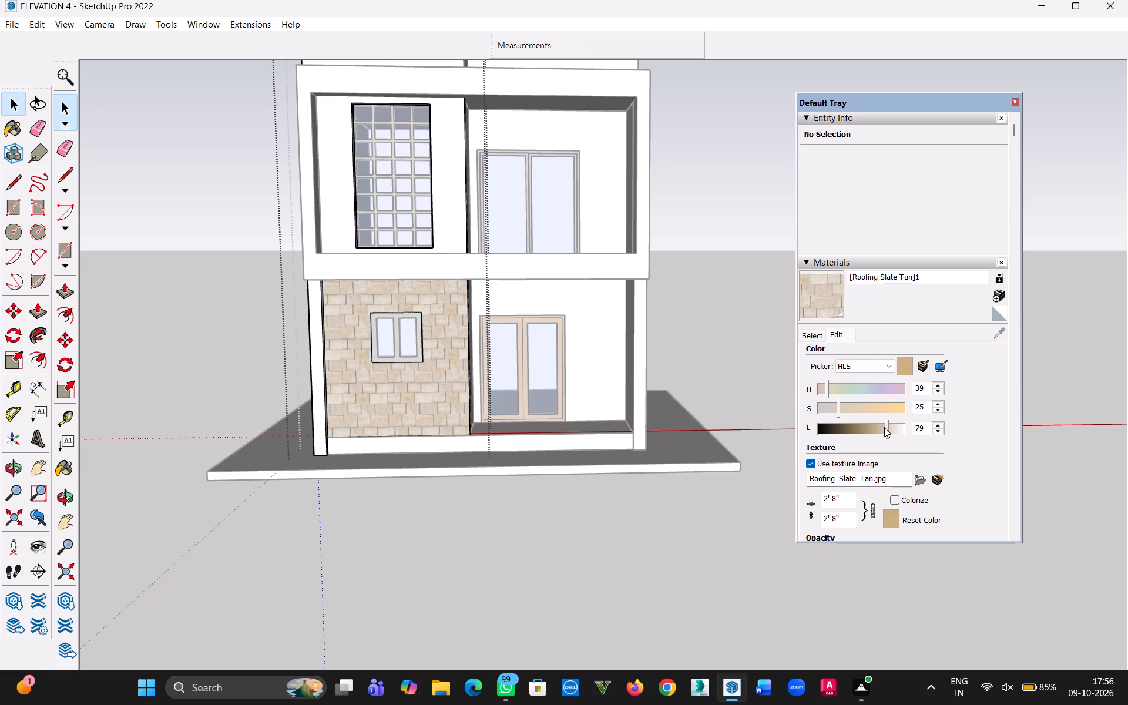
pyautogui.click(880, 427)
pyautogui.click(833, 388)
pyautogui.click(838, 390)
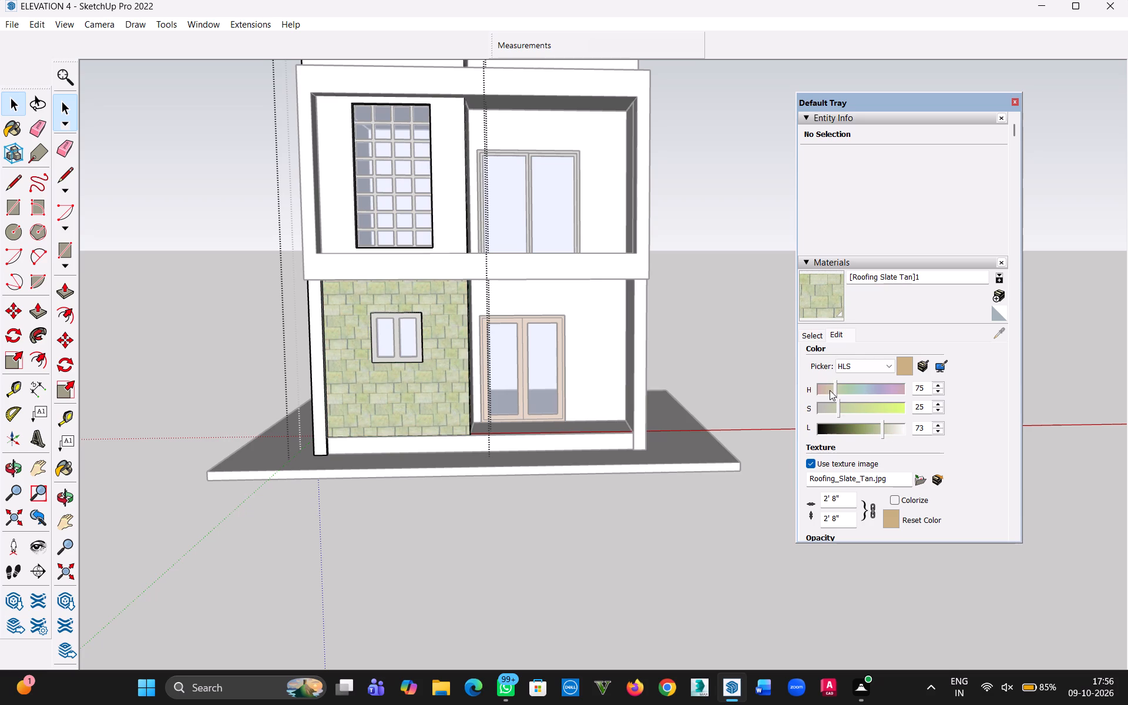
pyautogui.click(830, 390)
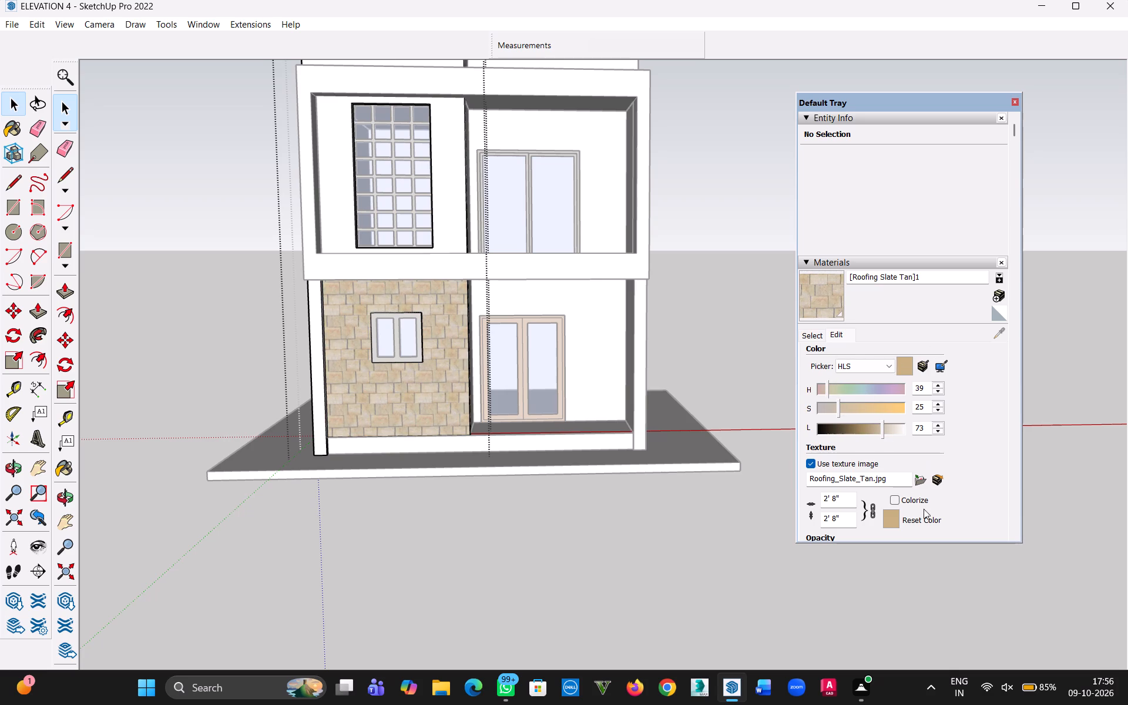
# Reset the Roofing Slate Tan material to its original texture colour and close the wall group.
pyautogui.click(895, 517)
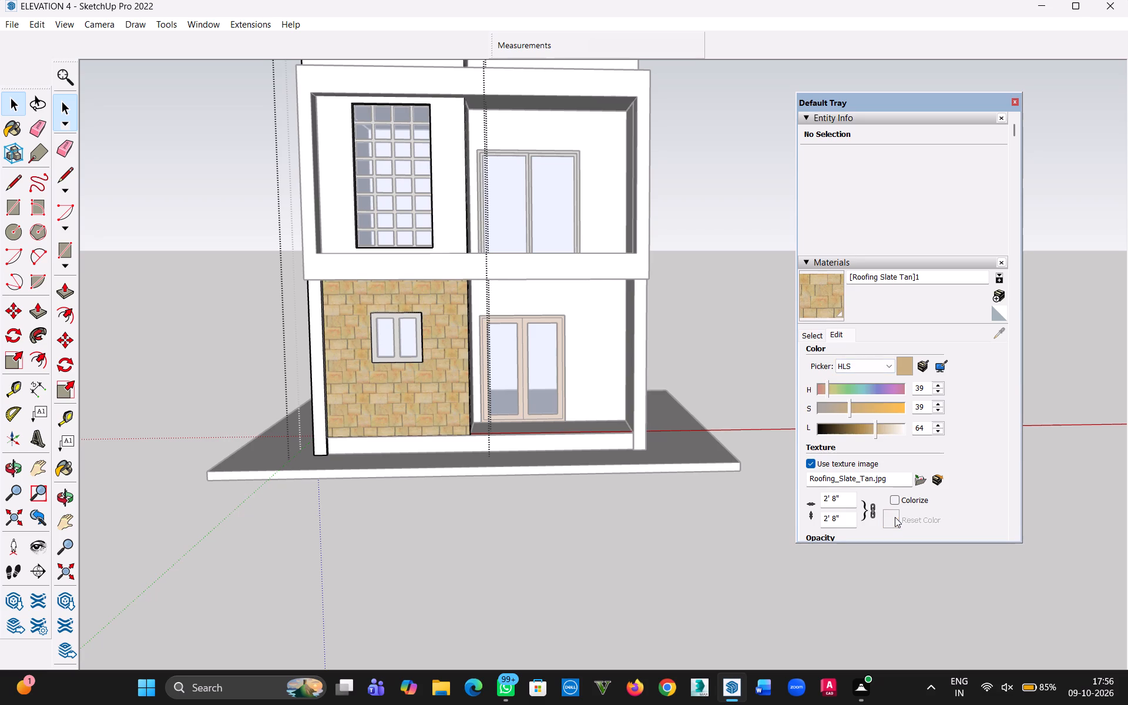
pyautogui.scroll(1, 887, 438)
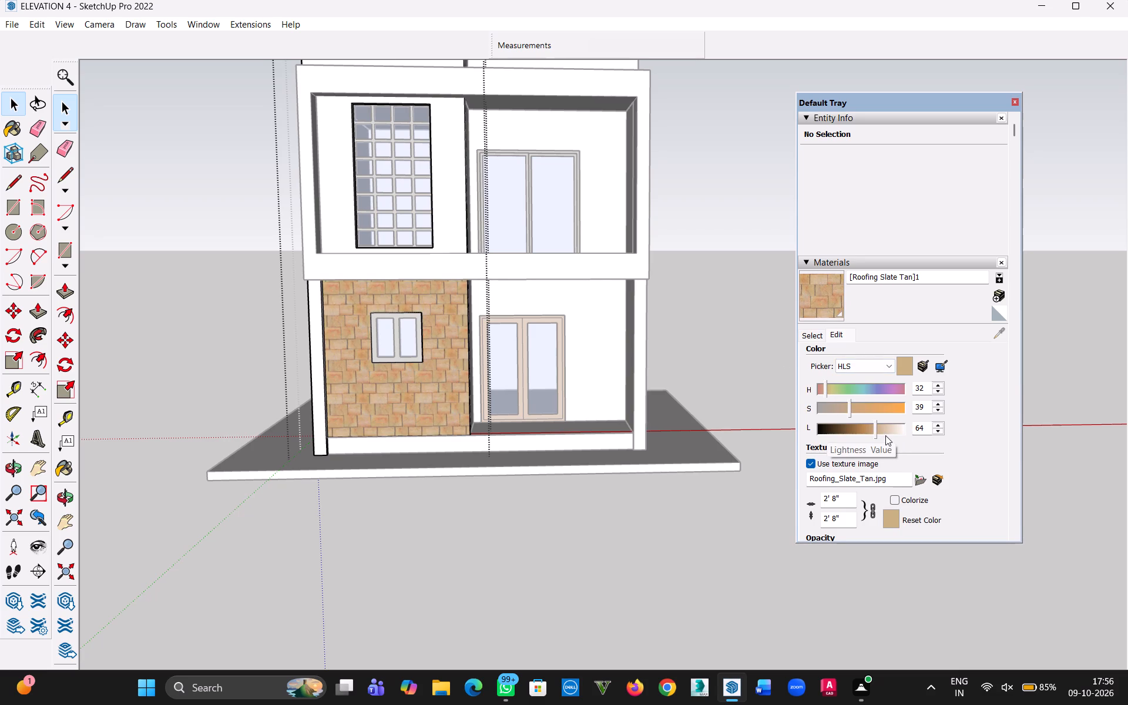
pyautogui.scroll(-1, 884, 436)
pyautogui.click(899, 521)
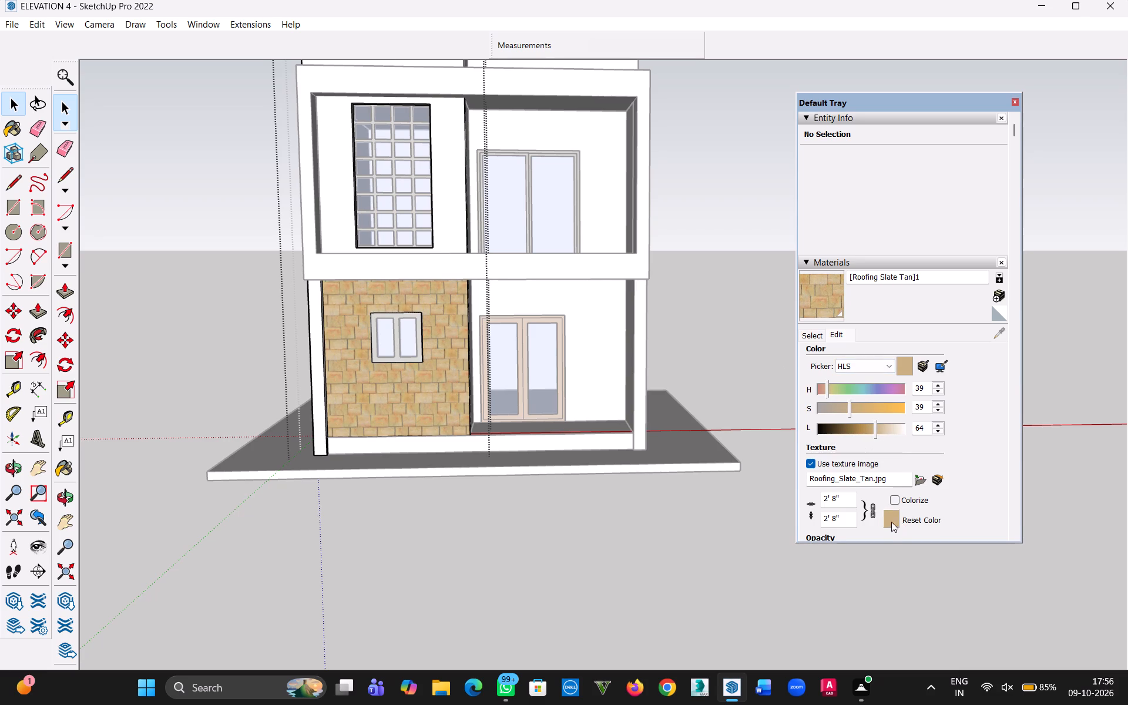
pyautogui.click(891, 522)
pyautogui.click(891, 522)
pyautogui.click(899, 368)
pyautogui.click(14, 104)
pyautogui.click(157, 200)
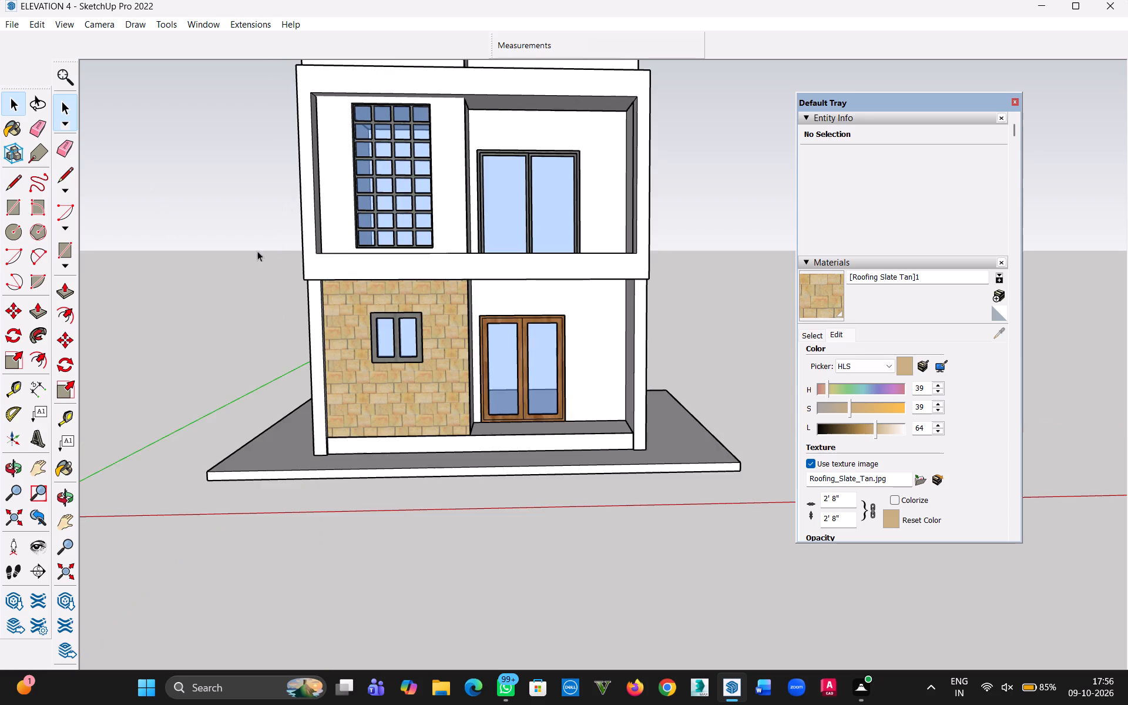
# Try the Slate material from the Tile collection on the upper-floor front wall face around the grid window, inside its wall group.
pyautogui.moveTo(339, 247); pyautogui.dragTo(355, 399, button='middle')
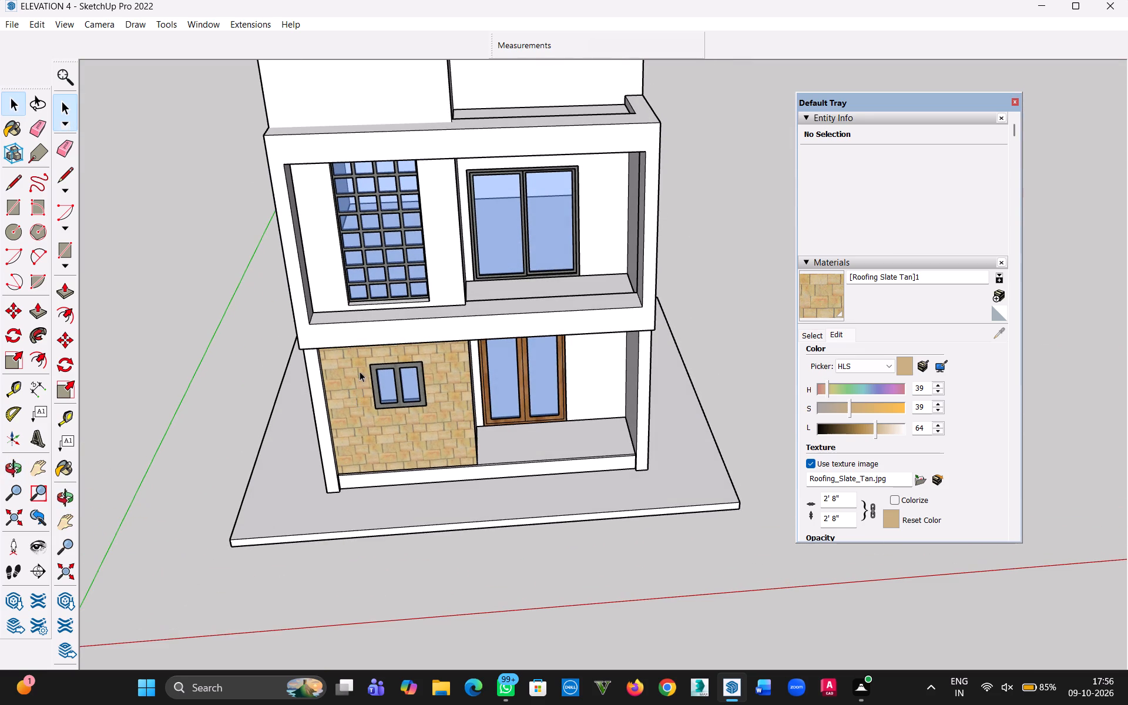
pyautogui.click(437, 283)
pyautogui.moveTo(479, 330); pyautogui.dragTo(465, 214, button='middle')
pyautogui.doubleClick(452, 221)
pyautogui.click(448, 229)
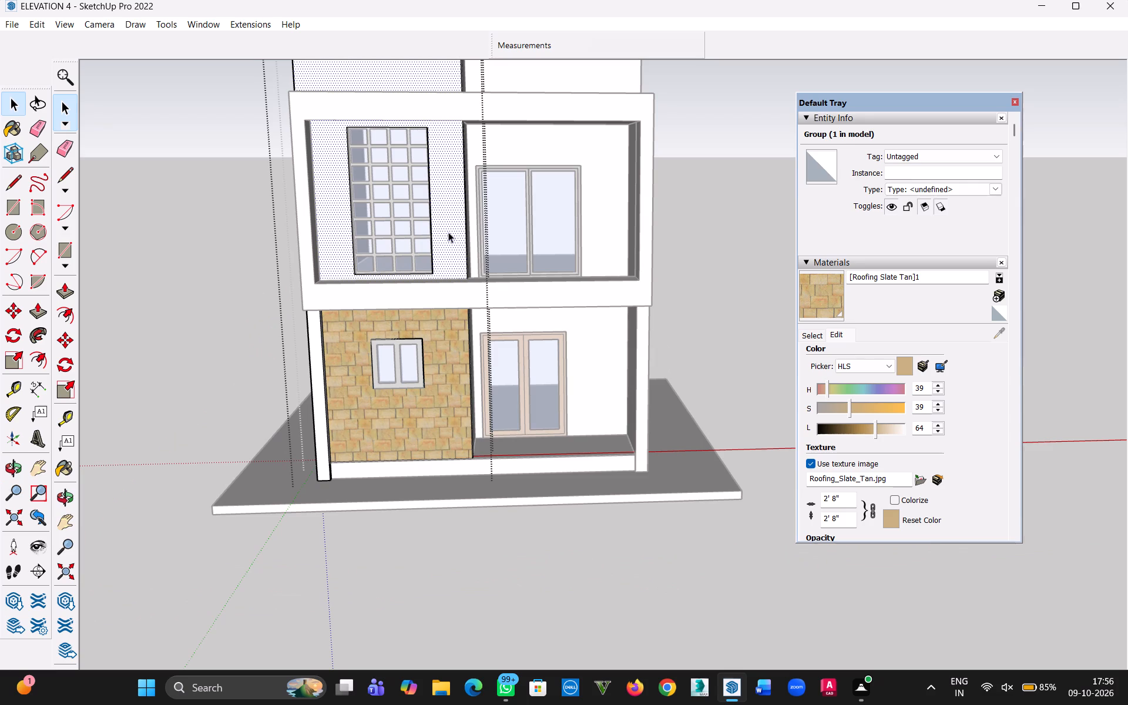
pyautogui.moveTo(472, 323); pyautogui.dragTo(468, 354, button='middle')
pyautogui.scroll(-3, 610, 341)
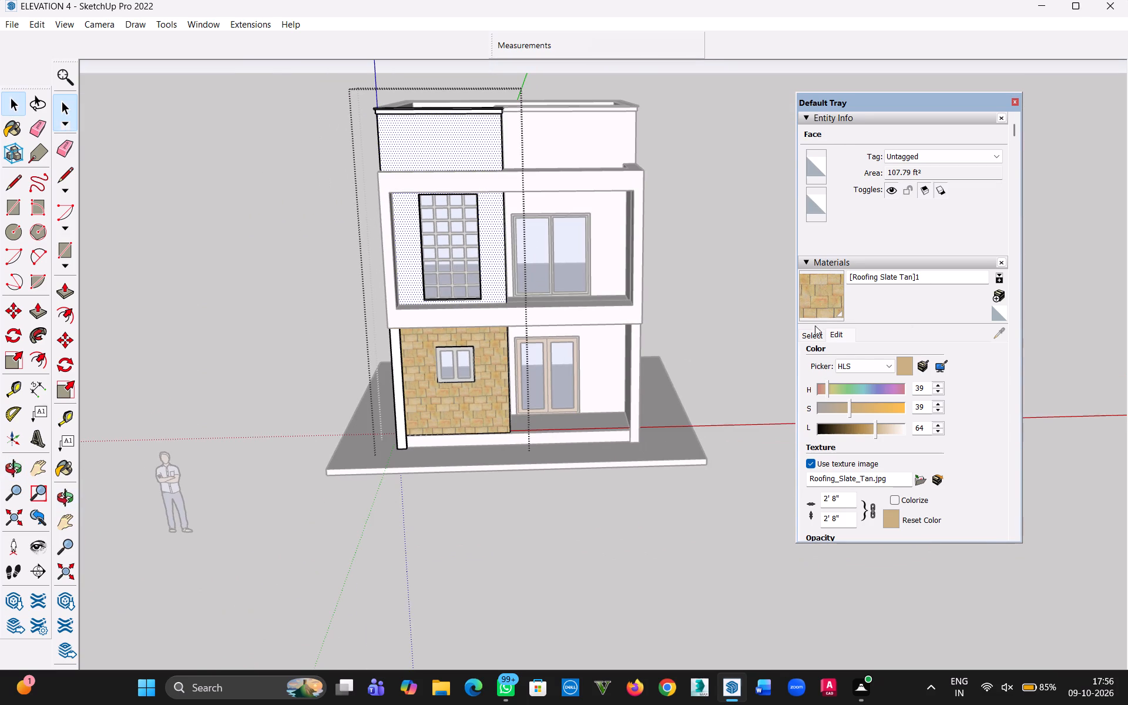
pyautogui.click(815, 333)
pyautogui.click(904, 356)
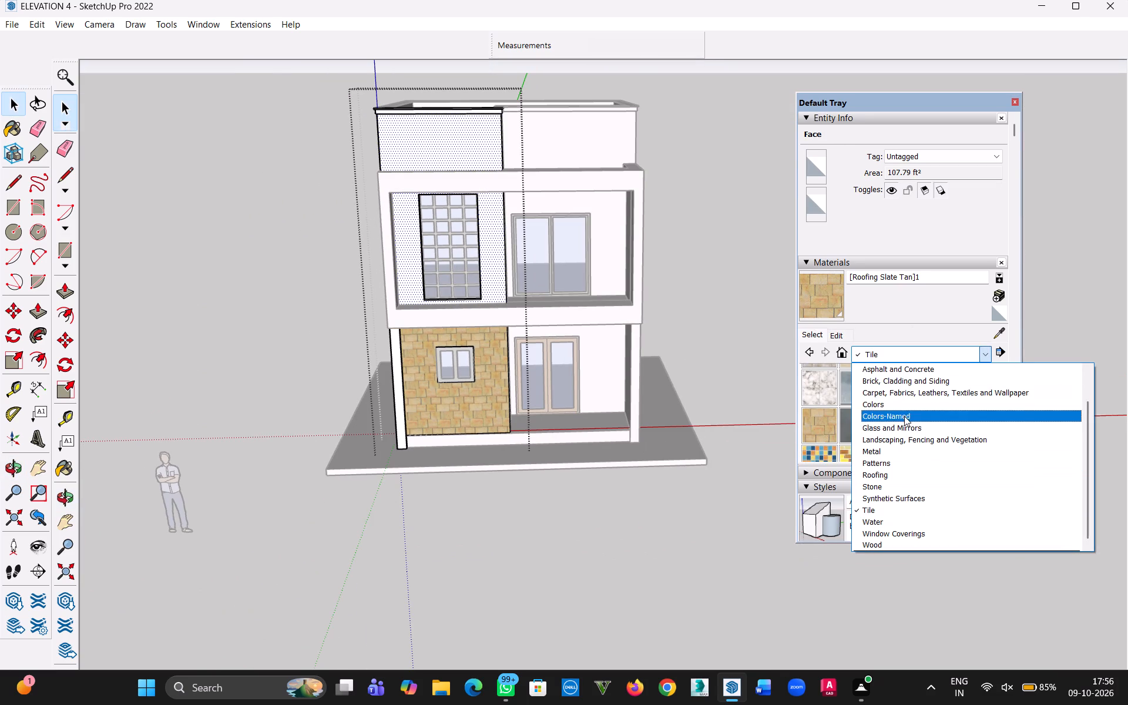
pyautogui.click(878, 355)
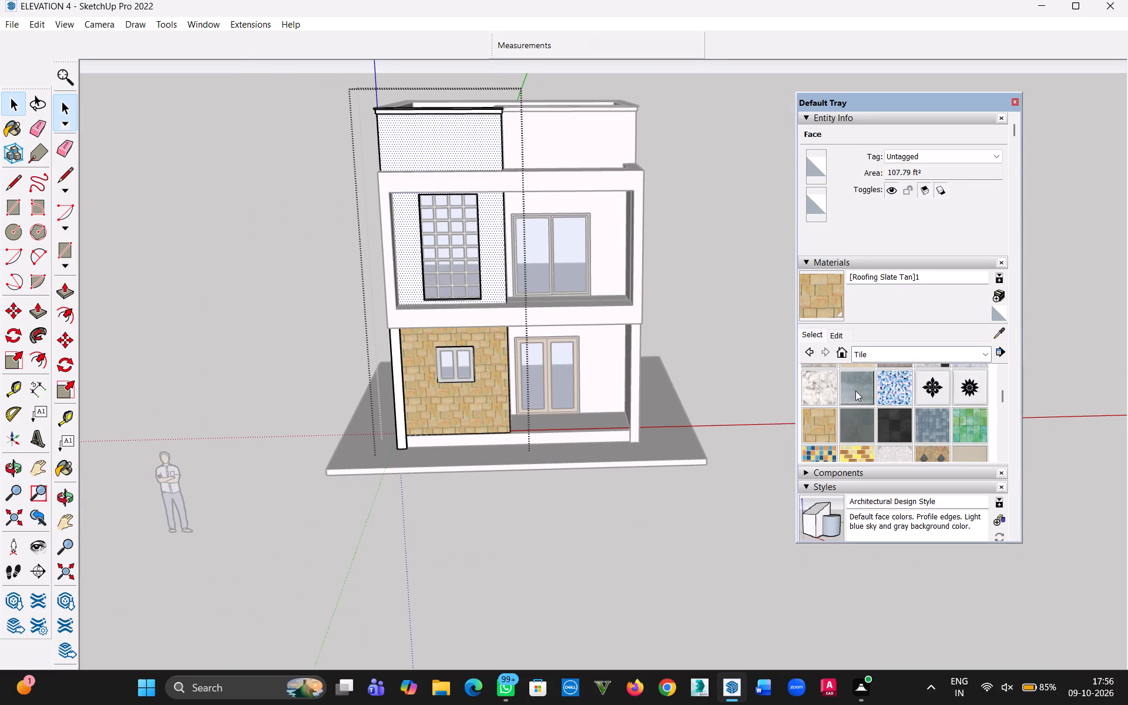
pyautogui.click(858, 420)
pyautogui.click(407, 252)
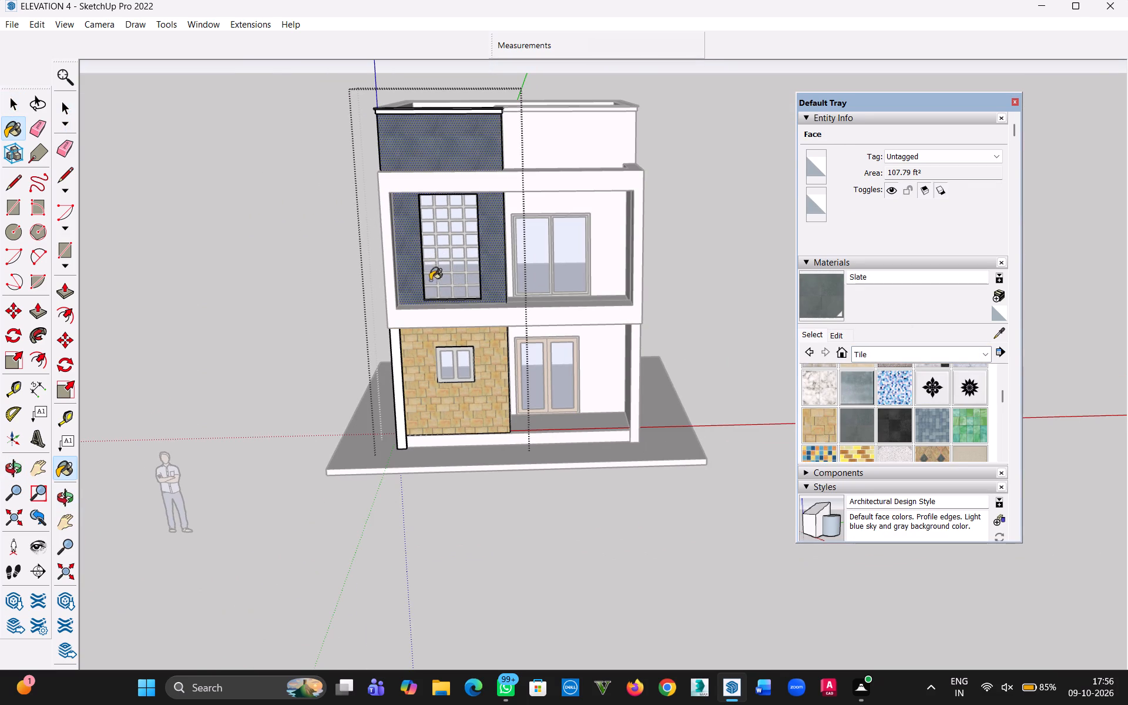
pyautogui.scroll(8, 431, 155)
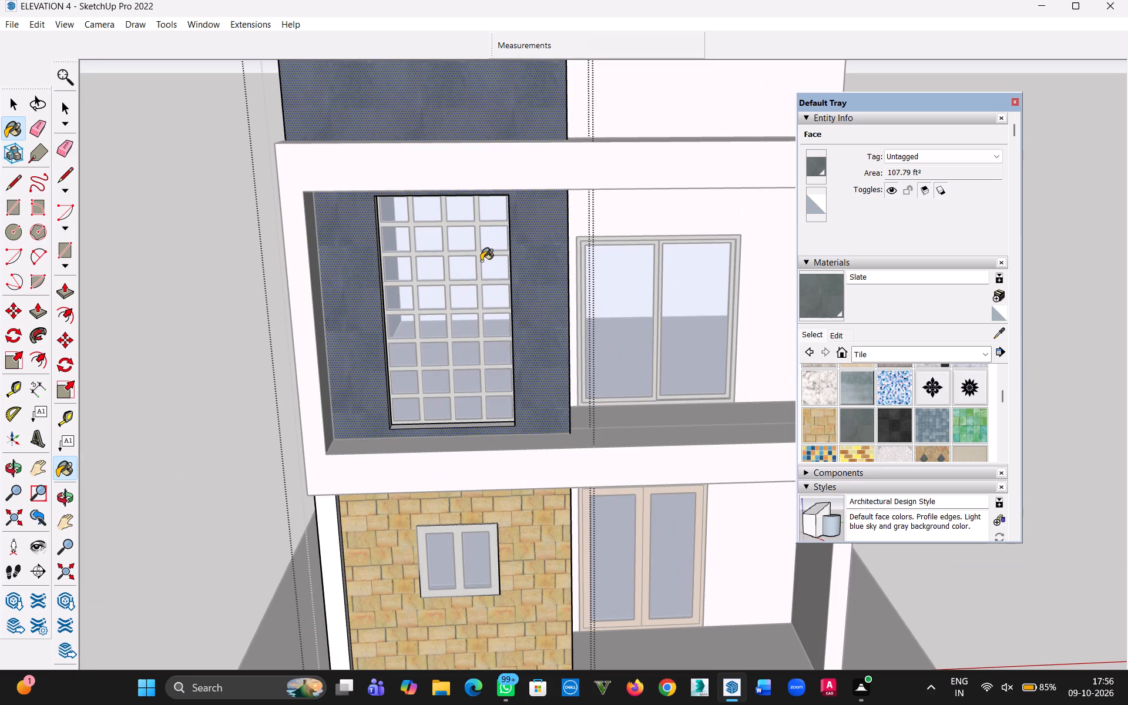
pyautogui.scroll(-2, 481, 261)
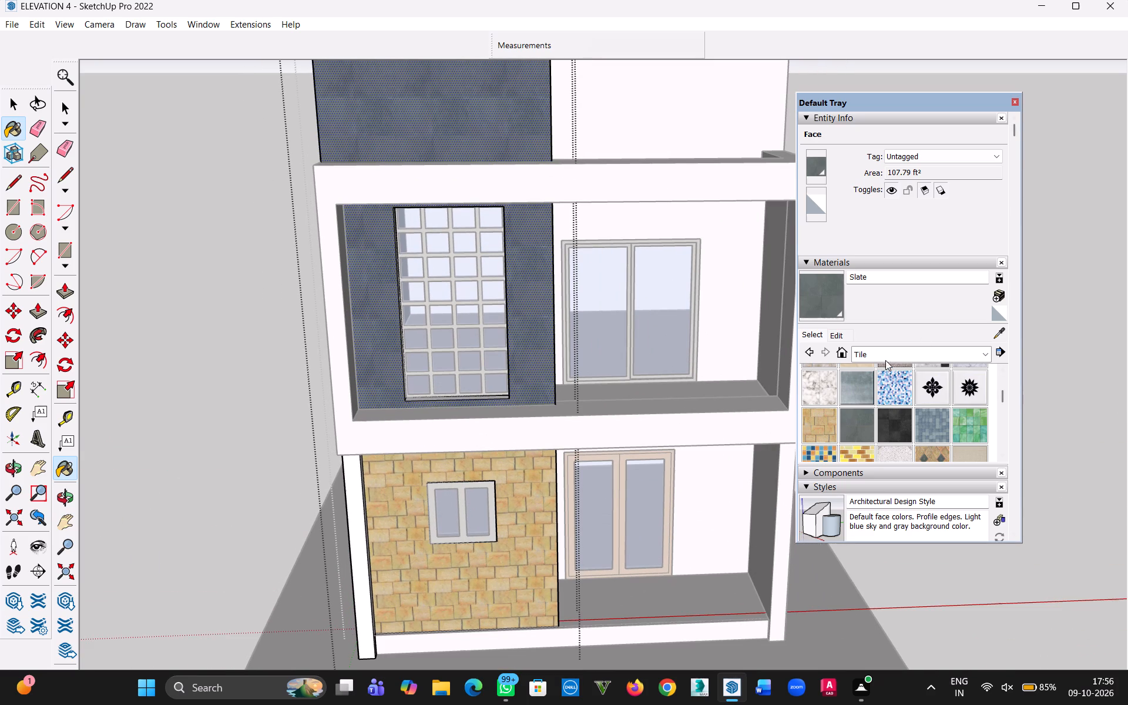
# Switch the materials library from the Tile collection to Colors, looking at Colors-Named on the way.
pyautogui.click(886, 354)
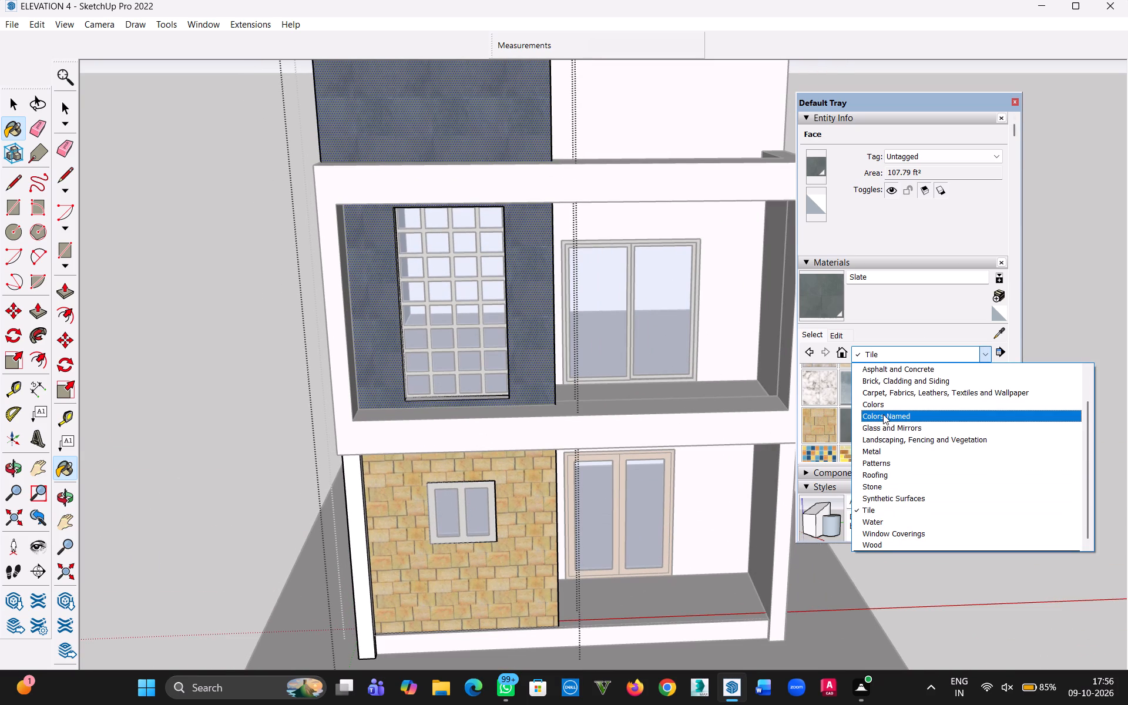
pyautogui.click(883, 414)
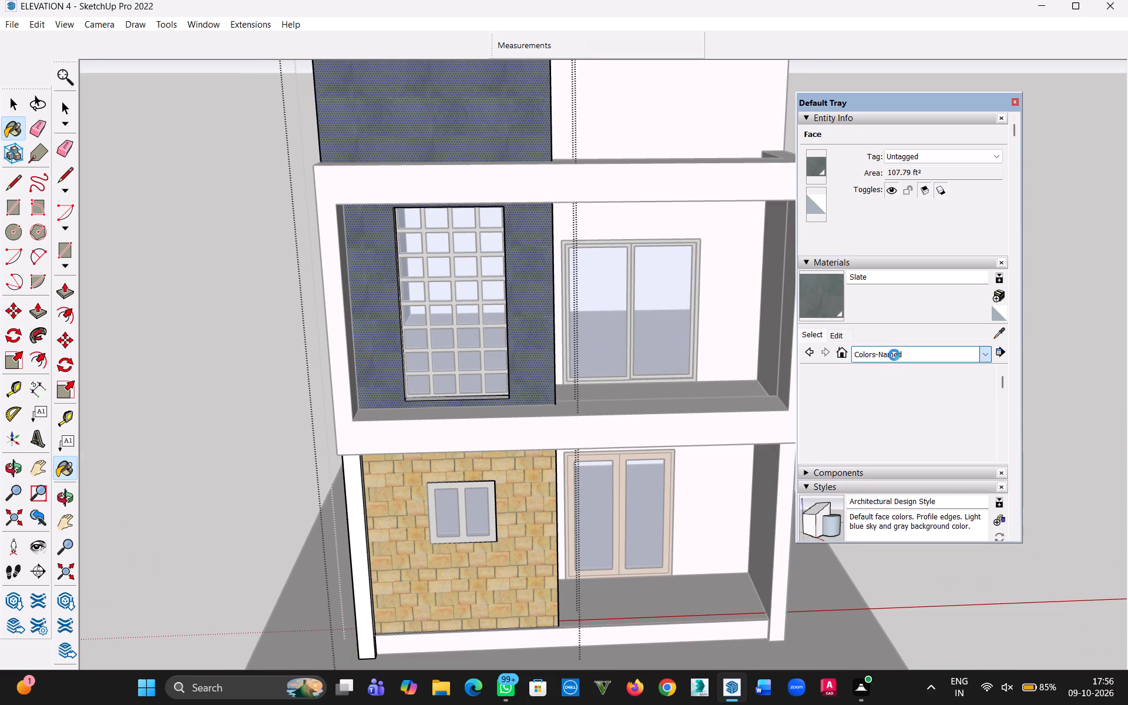
pyautogui.click(948, 351)
pyautogui.click(902, 403)
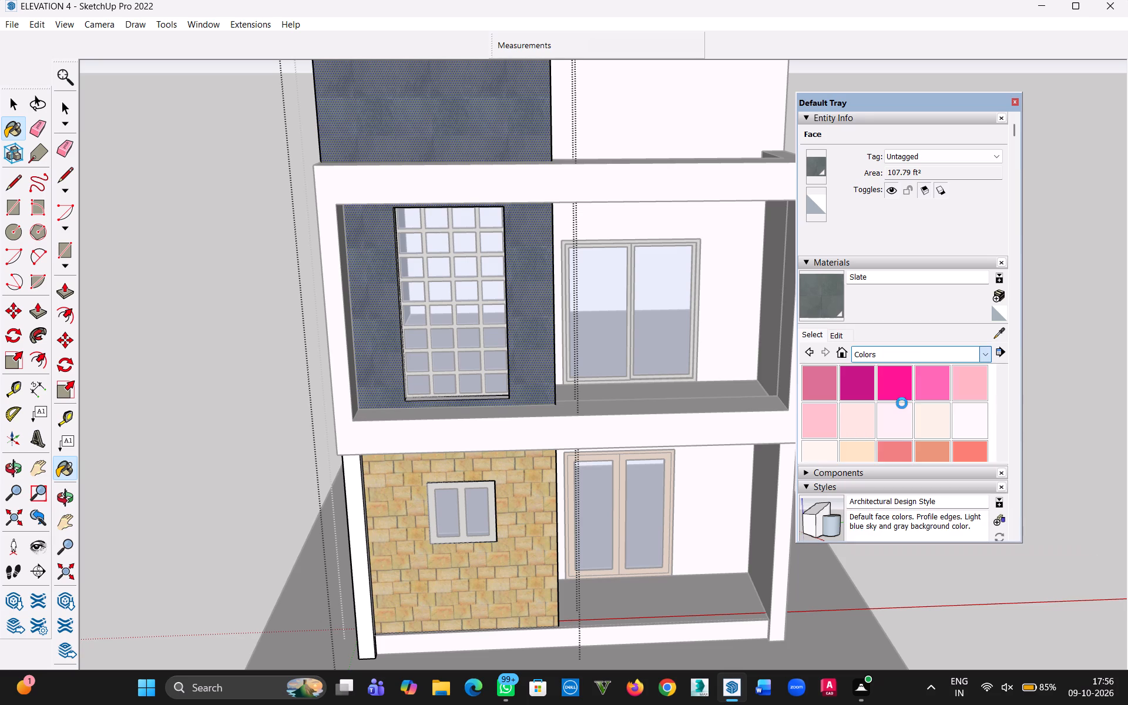
# Save the model.
pyautogui.hotkey('ctrl', 's')
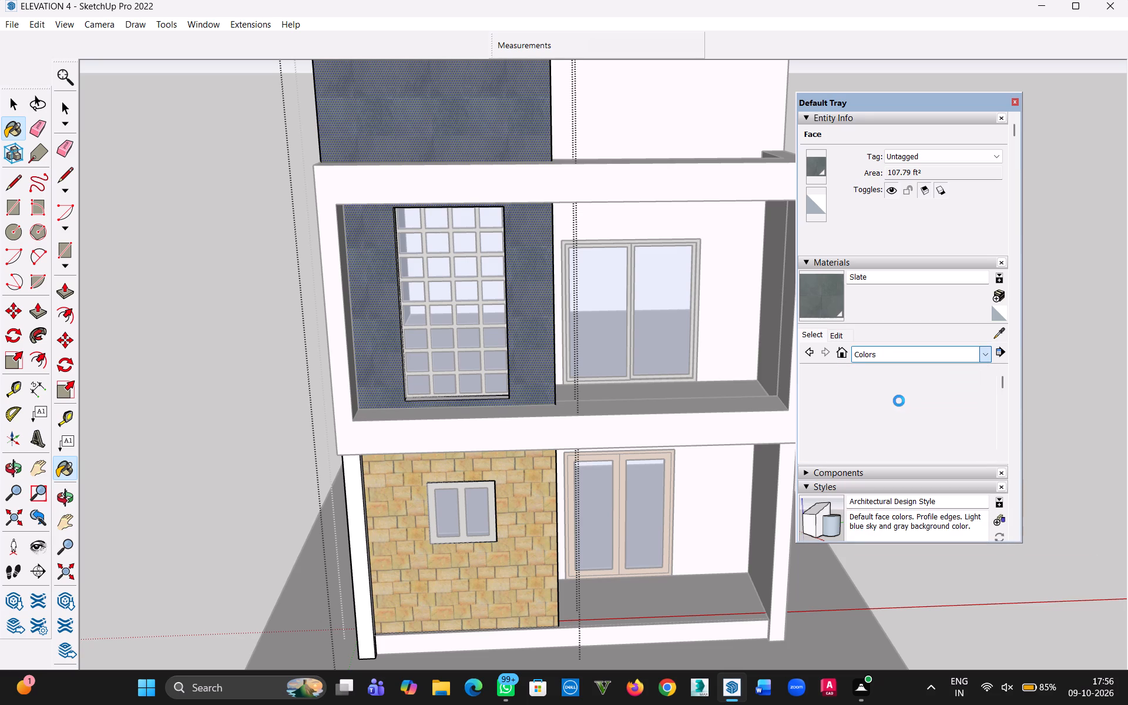
pyautogui.hotkey('ctrl', 's')
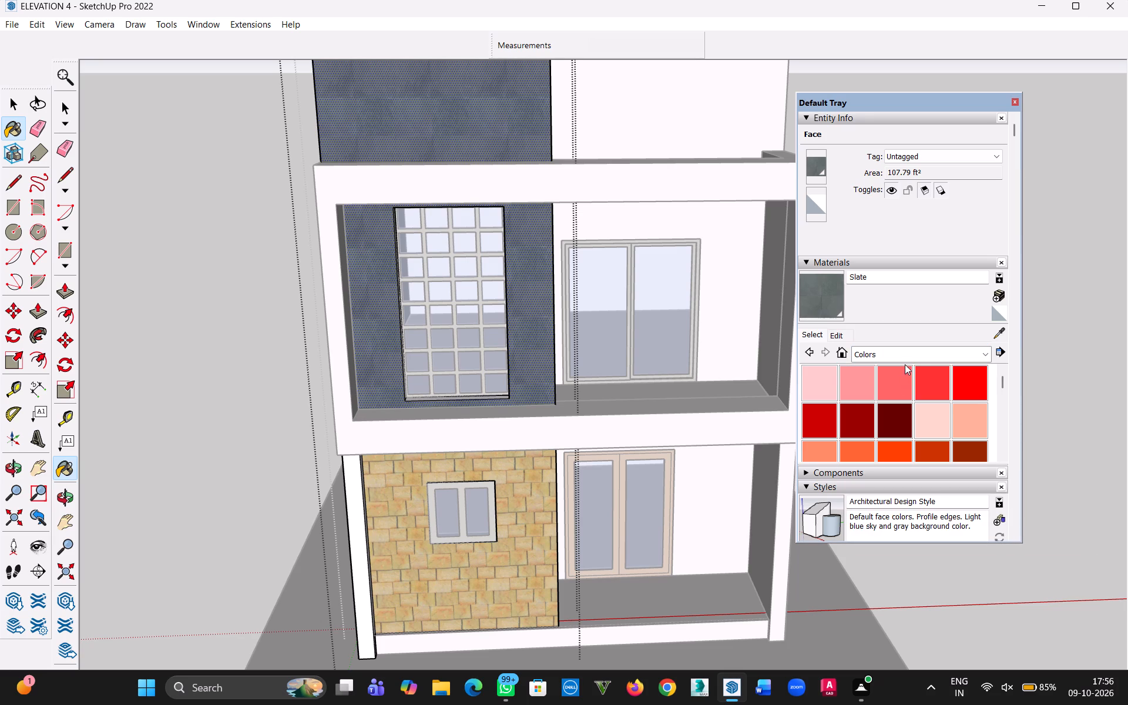
# Paint the upper-floor front wall face around the grid window with Color M05 from the Colors collection and close the group.
pyautogui.click(912, 361)
pyautogui.scroll(-2, 915, 411)
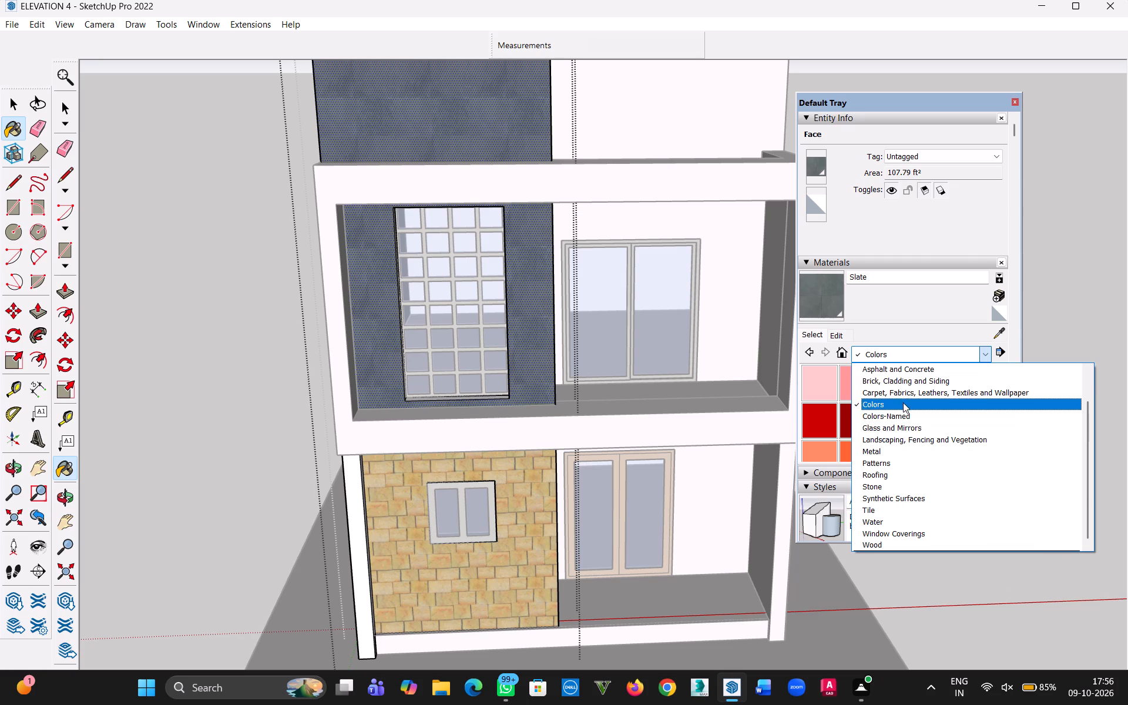
pyautogui.click(903, 402)
pyautogui.scroll(-14, 880, 384)
pyautogui.scroll(3, 899, 392)
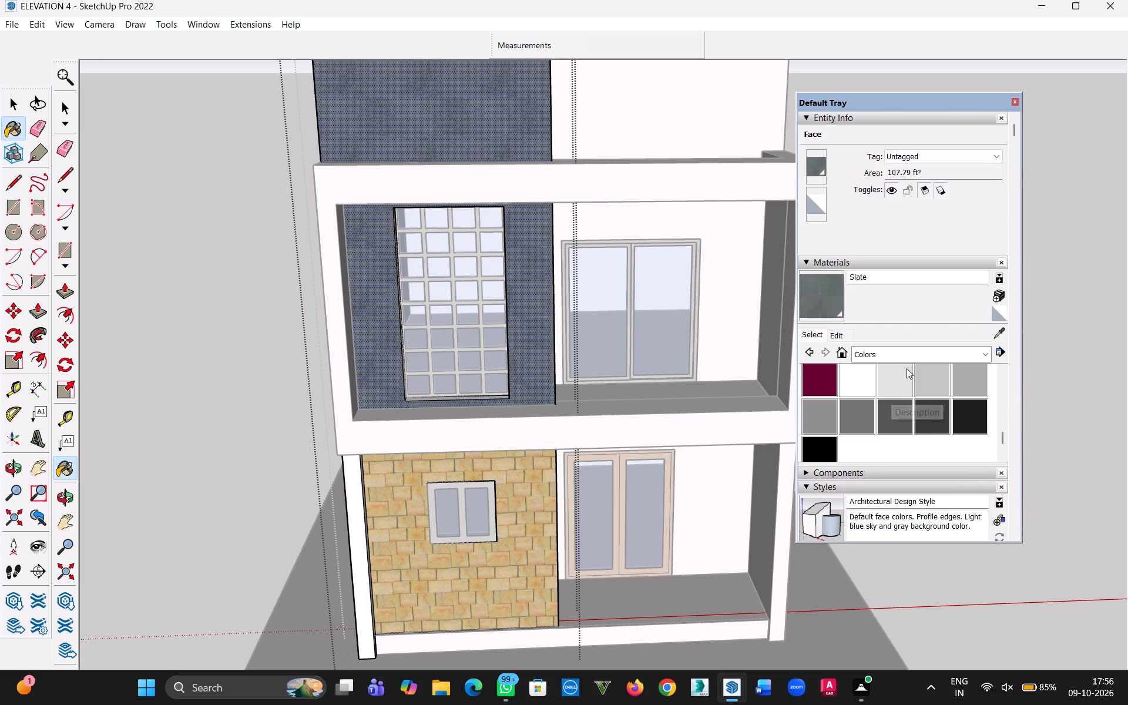
pyautogui.click(857, 408)
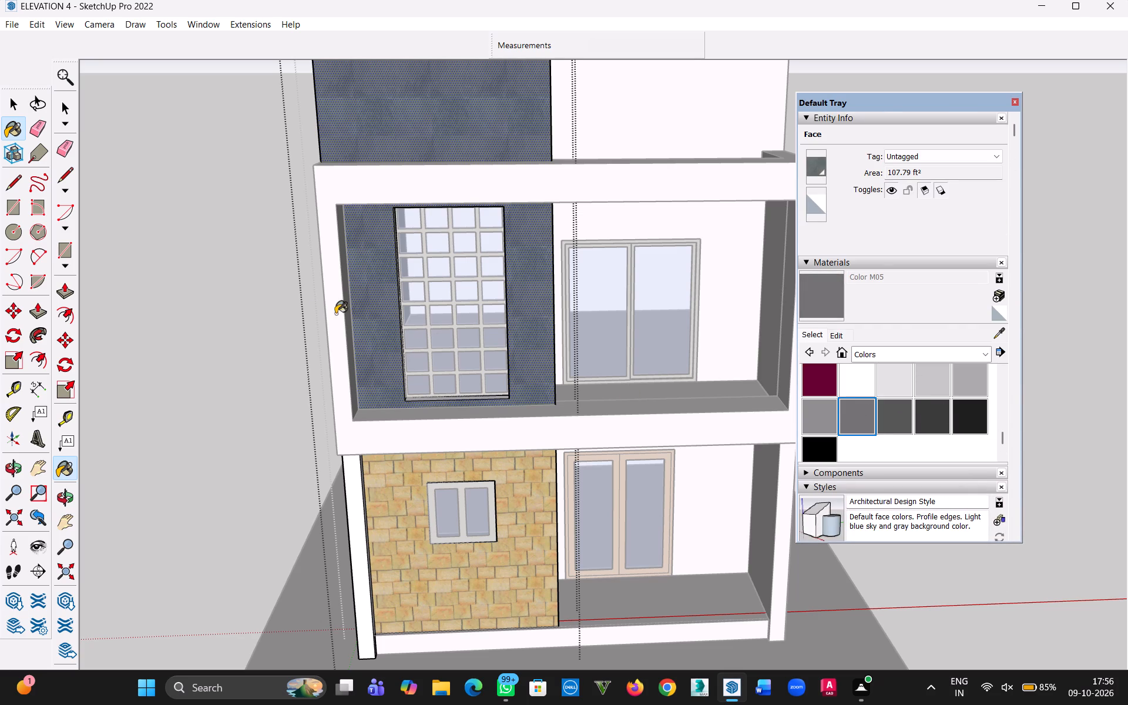
pyautogui.click(372, 318)
pyautogui.scroll(-5, 393, 325)
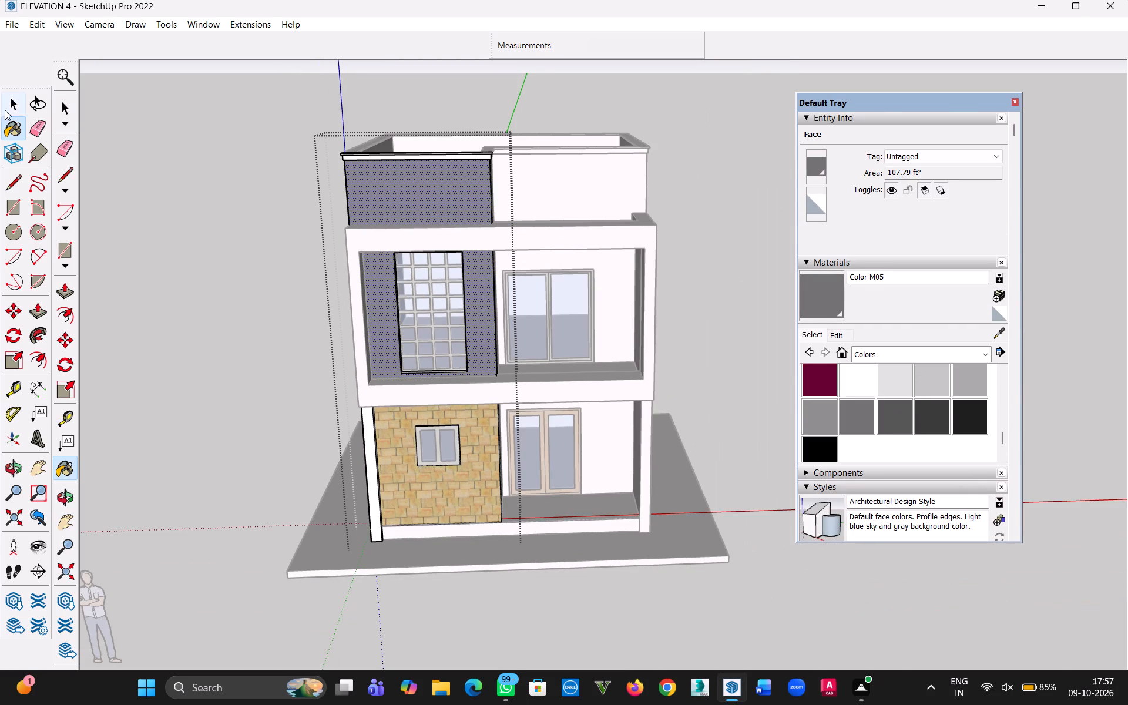
pyautogui.click(16, 103)
pyautogui.click(197, 165)
pyautogui.moveTo(385, 261); pyautogui.dragTo(405, 238, button='middle')
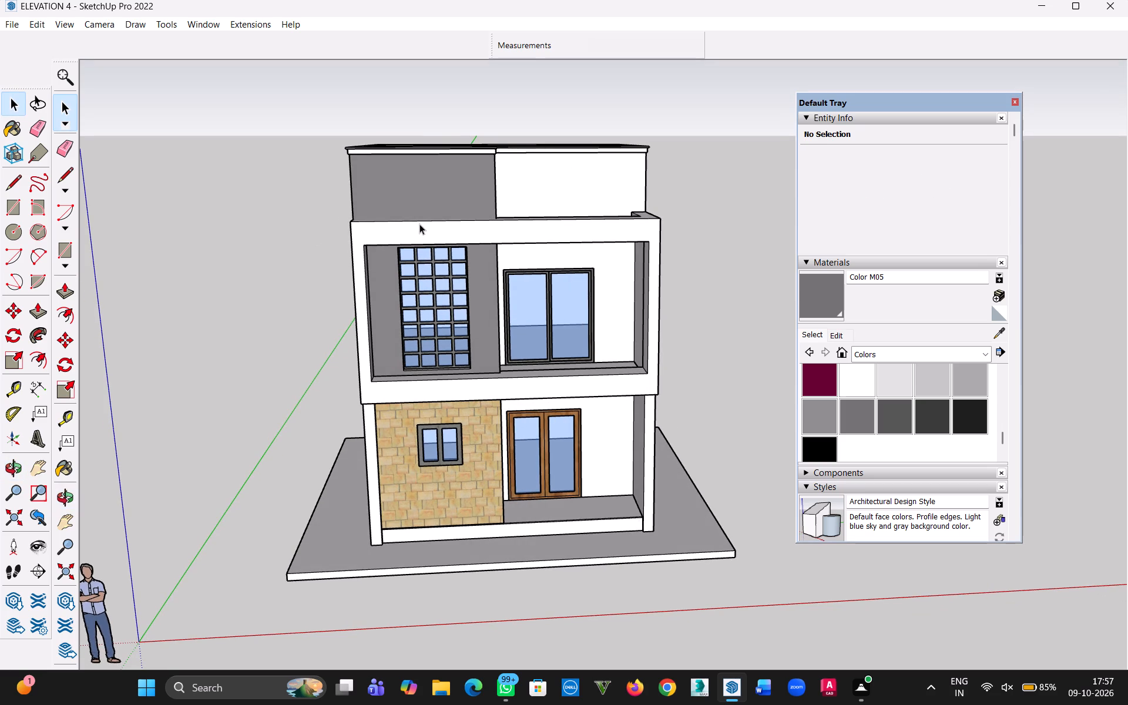
# Paint the first-floor wall group behind the balcony, around the two-panel glazing, with Color M05.
pyautogui.press('b')
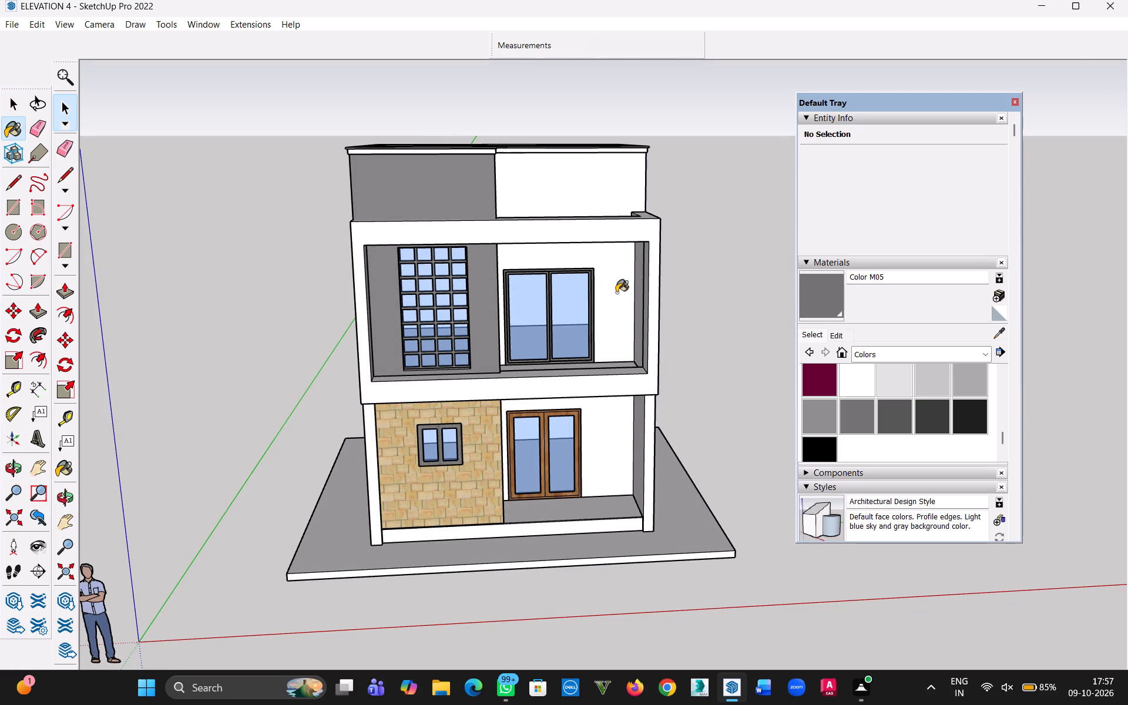
pyautogui.click(623, 284)
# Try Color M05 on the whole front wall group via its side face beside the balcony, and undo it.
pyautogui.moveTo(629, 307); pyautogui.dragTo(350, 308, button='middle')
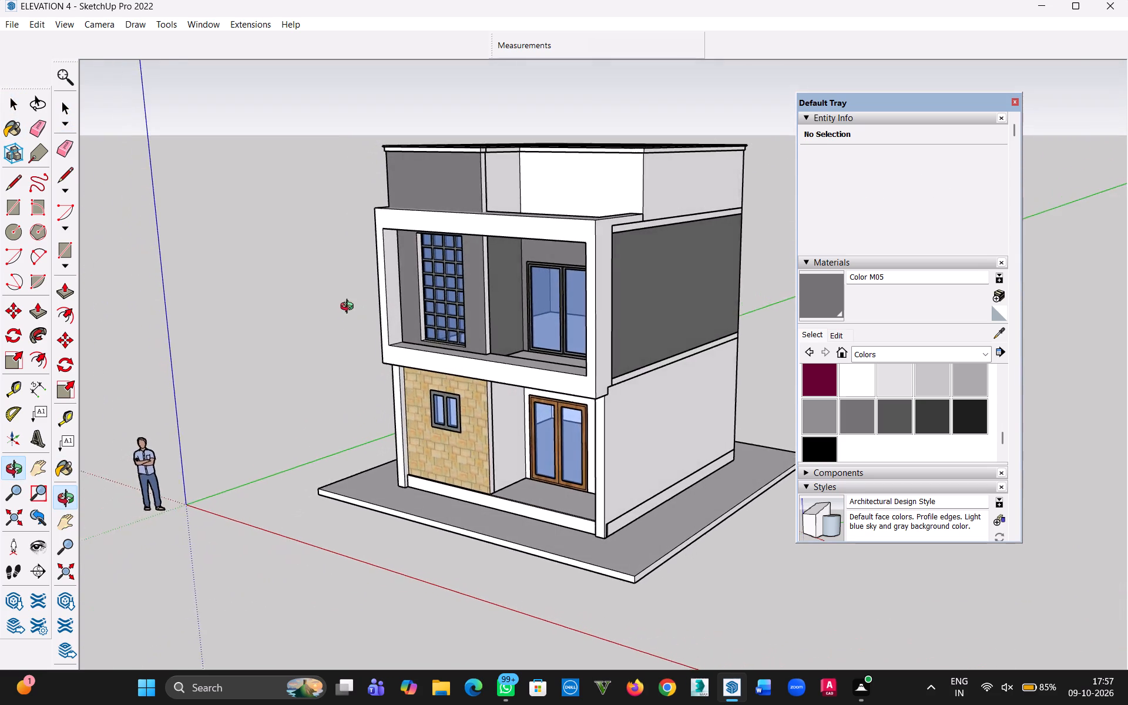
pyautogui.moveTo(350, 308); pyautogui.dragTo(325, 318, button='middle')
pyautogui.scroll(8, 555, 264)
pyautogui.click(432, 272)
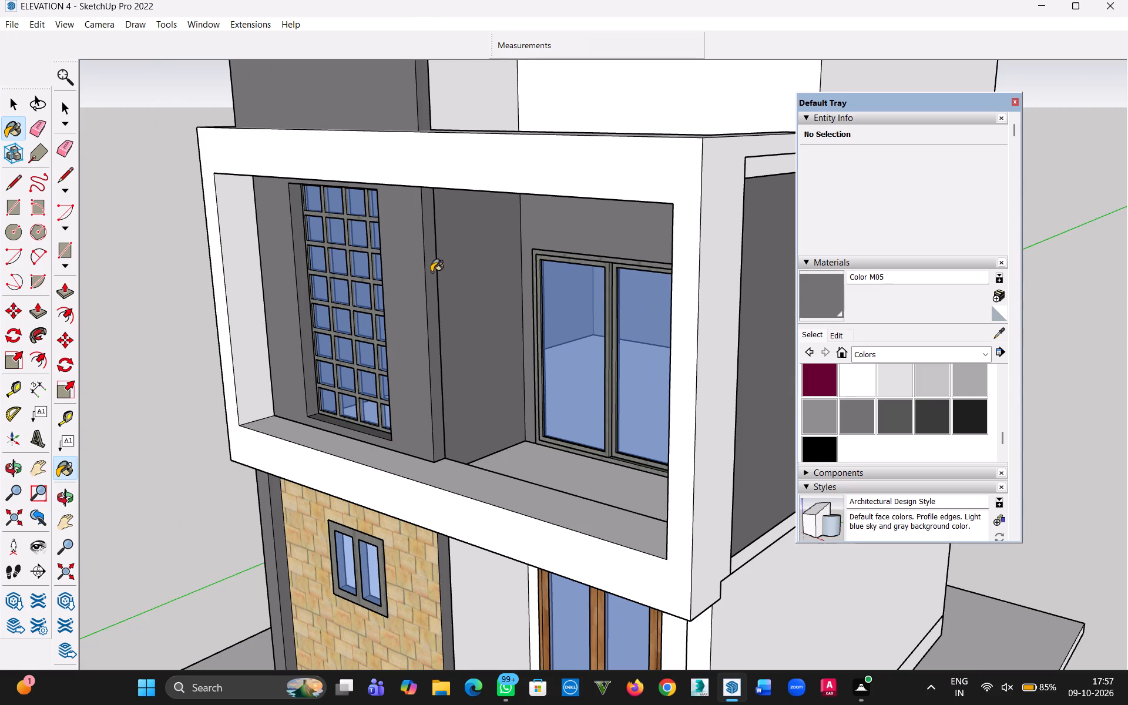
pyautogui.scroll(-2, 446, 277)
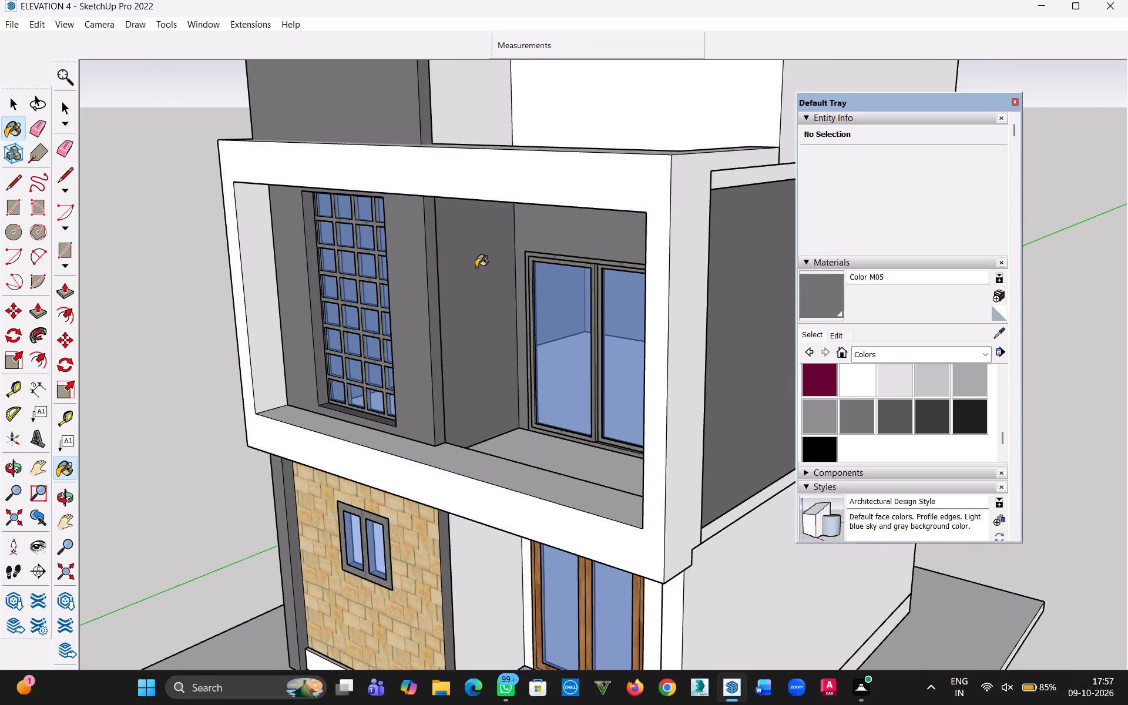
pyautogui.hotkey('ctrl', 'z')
# Open the front wall group and paint the grid window's side and bottom reveals and the wall's balcony-side end face with Color M05.
pyautogui.click(11, 104)
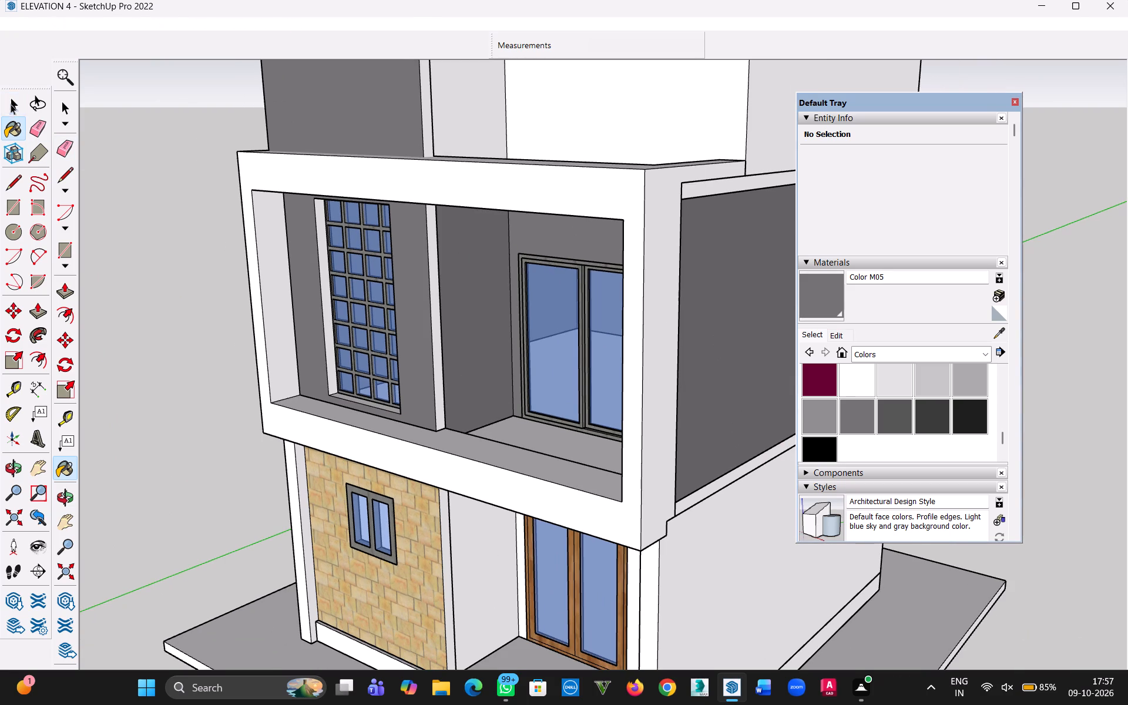
pyautogui.scroll(3, 240, 335)
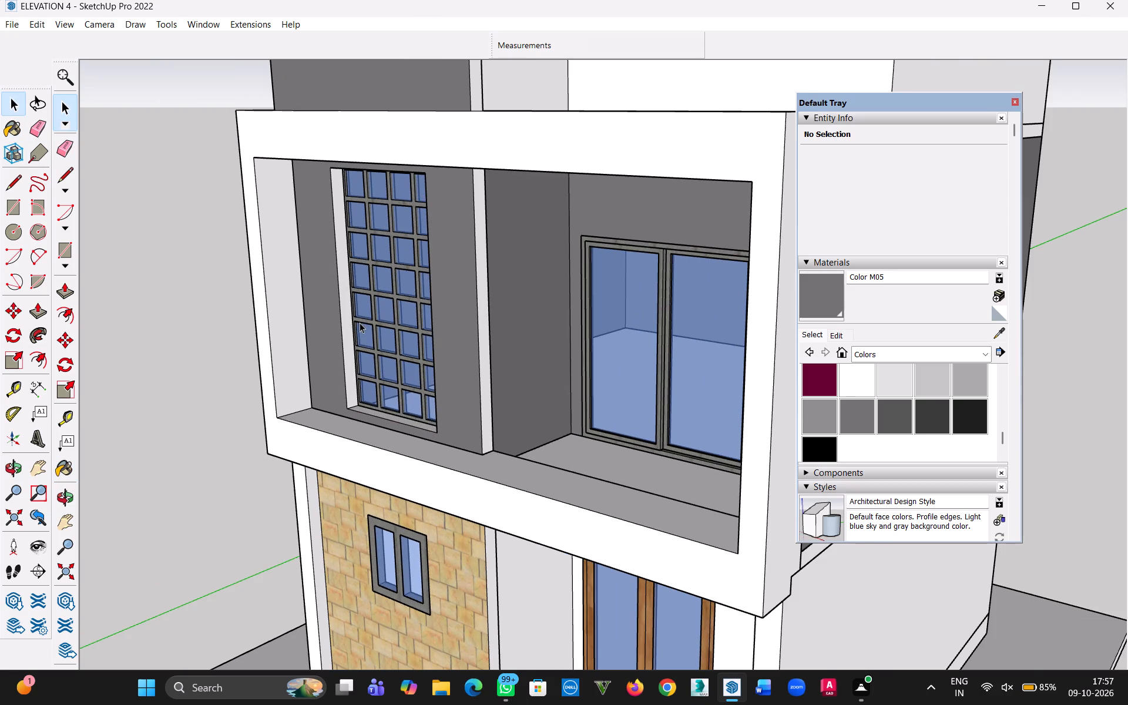
pyautogui.tripleClick(357, 324)
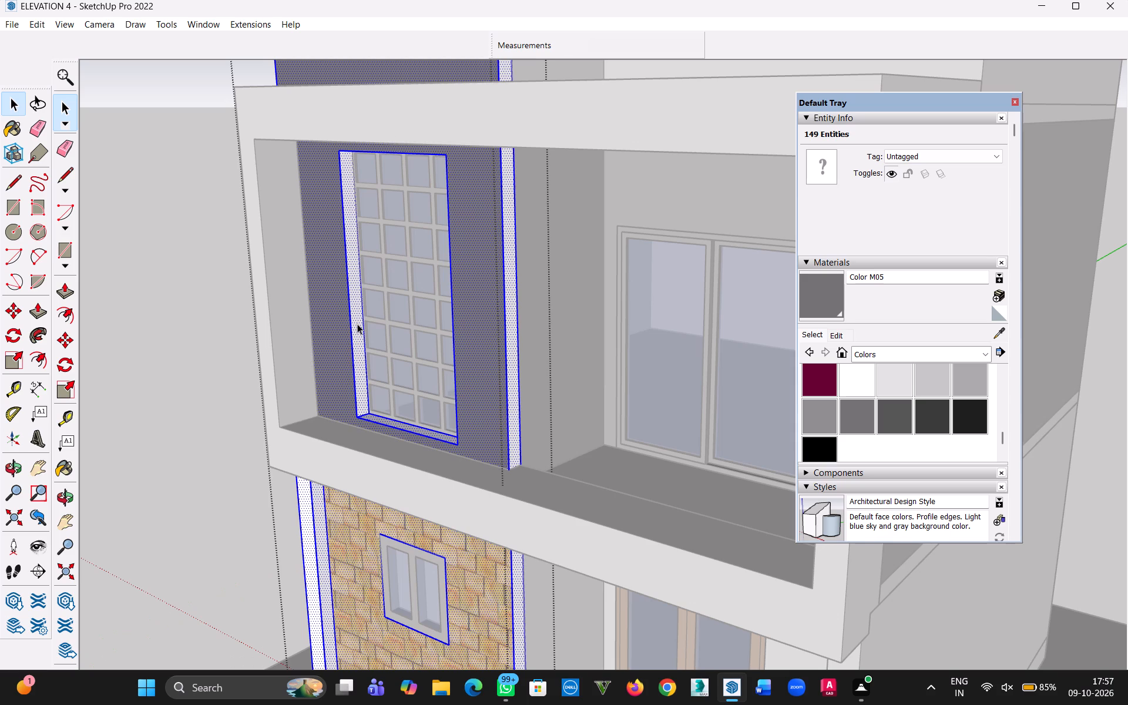
pyautogui.doubleClick(357, 324)
pyautogui.press('b')
pyautogui.click(355, 324)
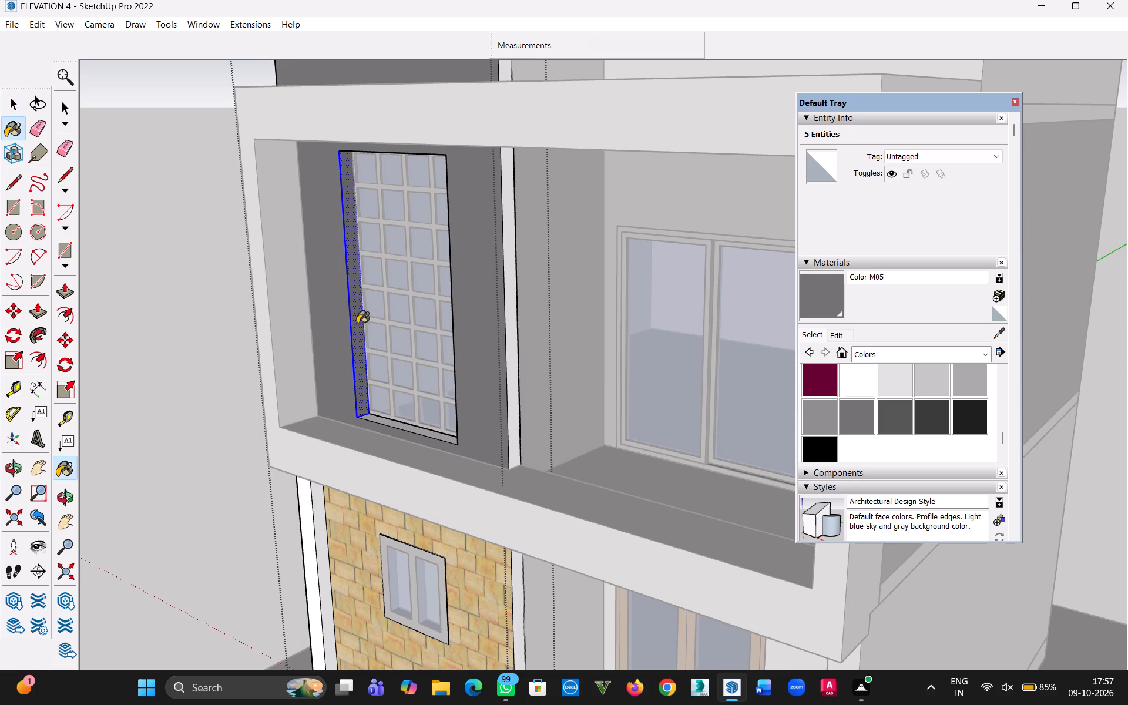
pyautogui.click(511, 352)
pyautogui.moveTo(432, 351); pyautogui.dragTo(828, 396, button='middle')
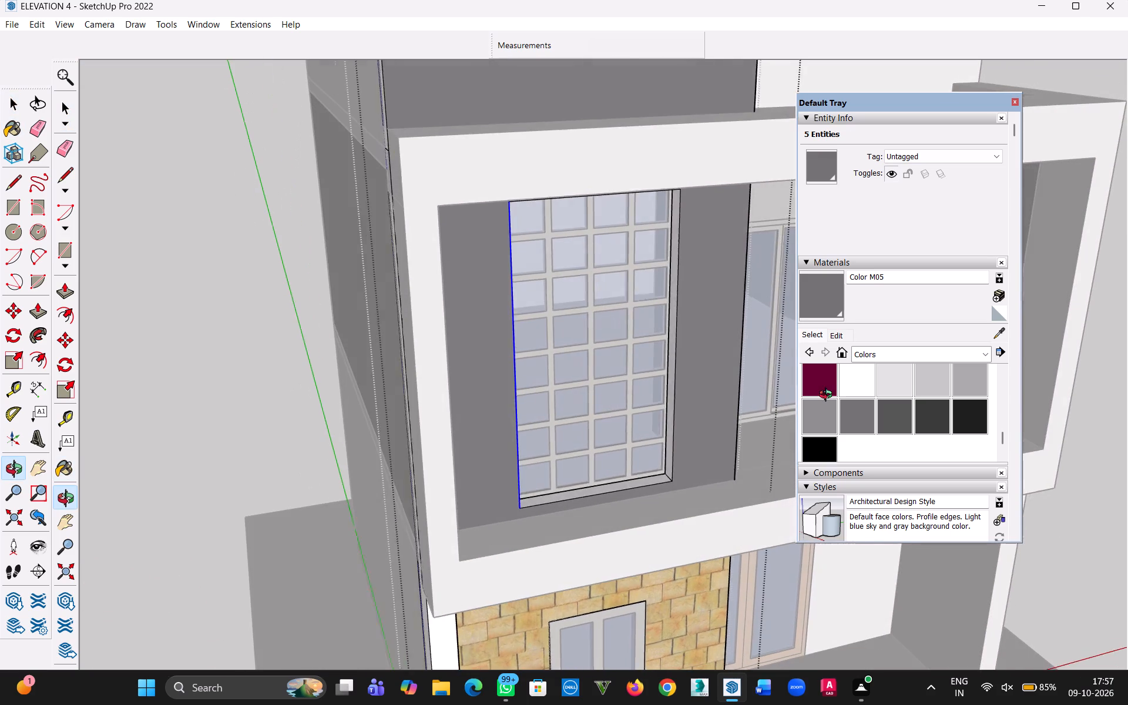
pyautogui.moveTo(828, 396); pyautogui.dragTo(831, 398, button='middle')
pyautogui.click(648, 482)
pyautogui.click(670, 455)
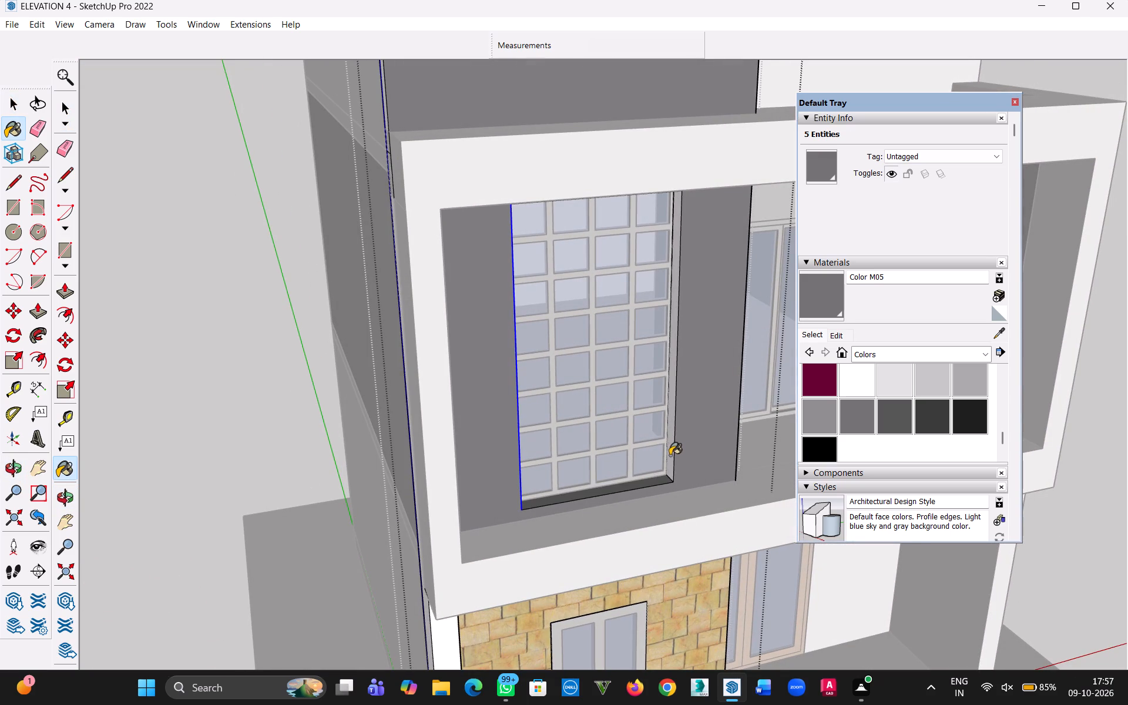
# Paint the top reveal face of the grid window with Color M05 and close the front wall group.
pyautogui.moveTo(669, 370); pyautogui.dragTo(629, 148, button='middle')
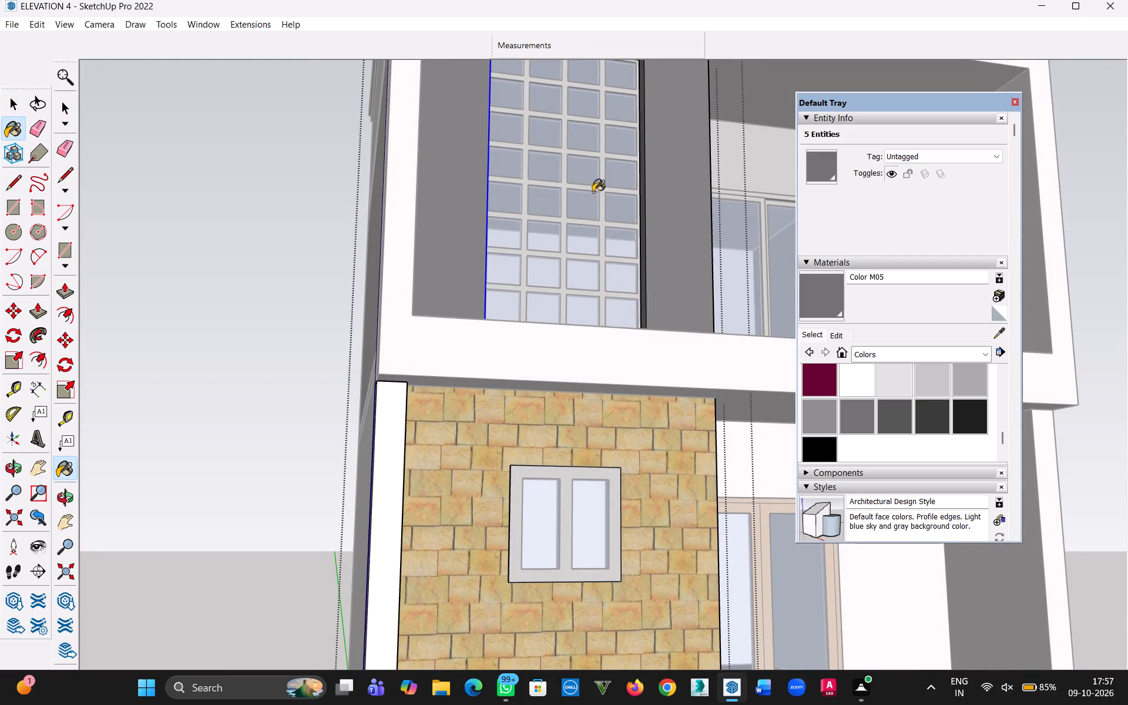
pyautogui.press('h')
pyautogui.moveTo(575, 194); pyautogui.dragTo(592, 492)
pyautogui.press('Escape')
pyautogui.moveTo(576, 416); pyautogui.dragTo(568, 309, button='middle')
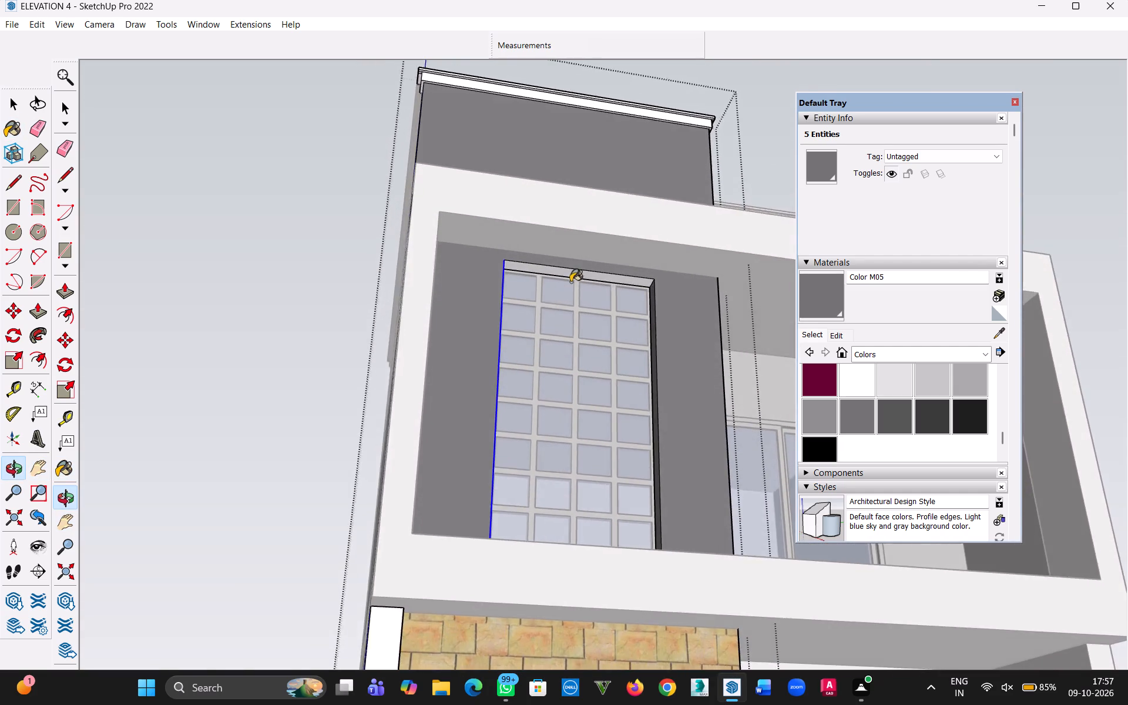
pyautogui.scroll(4, 572, 280)
pyautogui.click(585, 272)
pyautogui.scroll(-4, 583, 286)
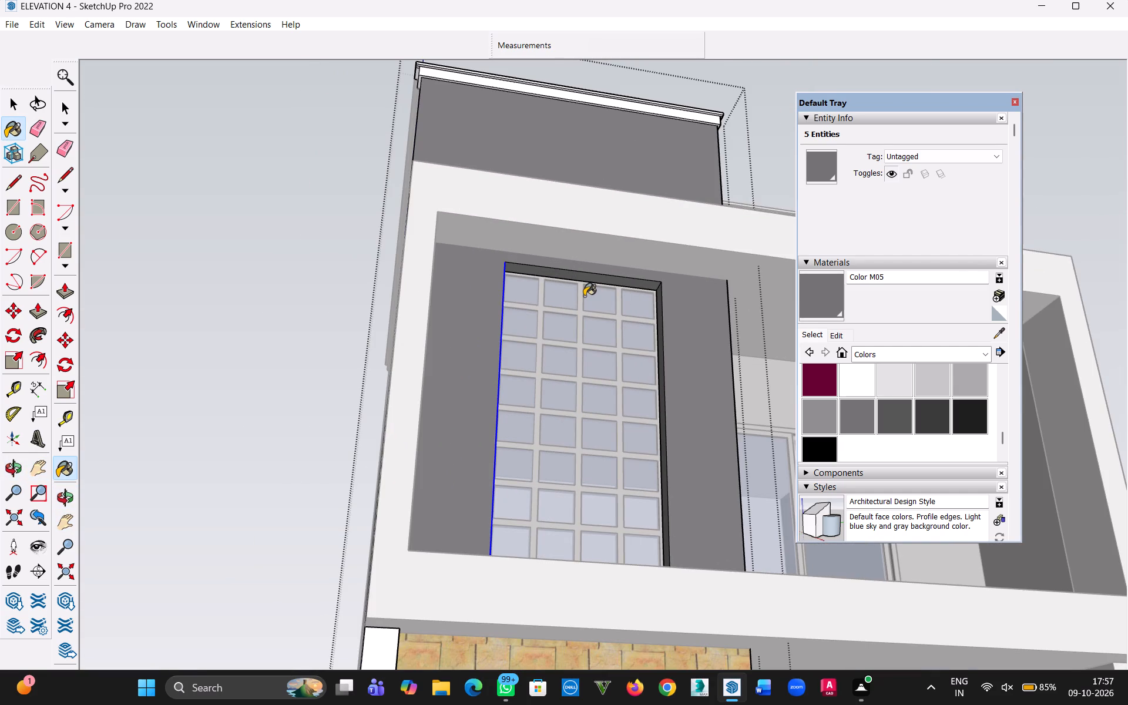
pyautogui.moveTo(578, 305); pyautogui.dragTo(431, 329, button='middle')
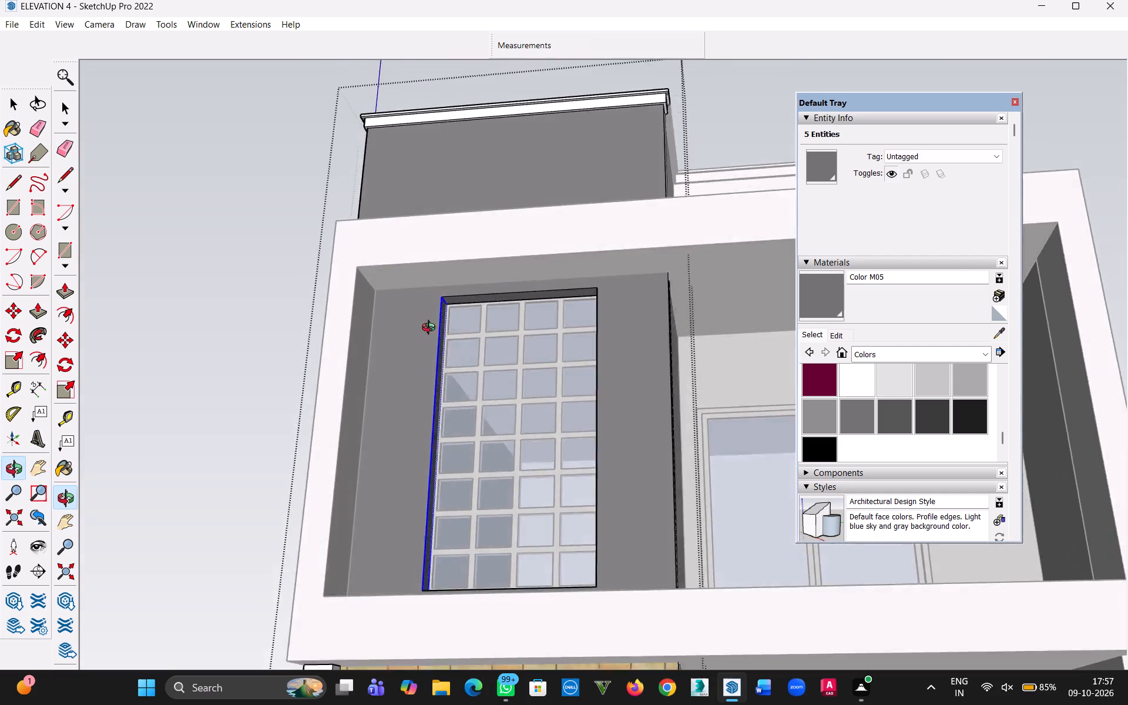
pyautogui.moveTo(431, 329); pyautogui.dragTo(85, 466, button='middle')
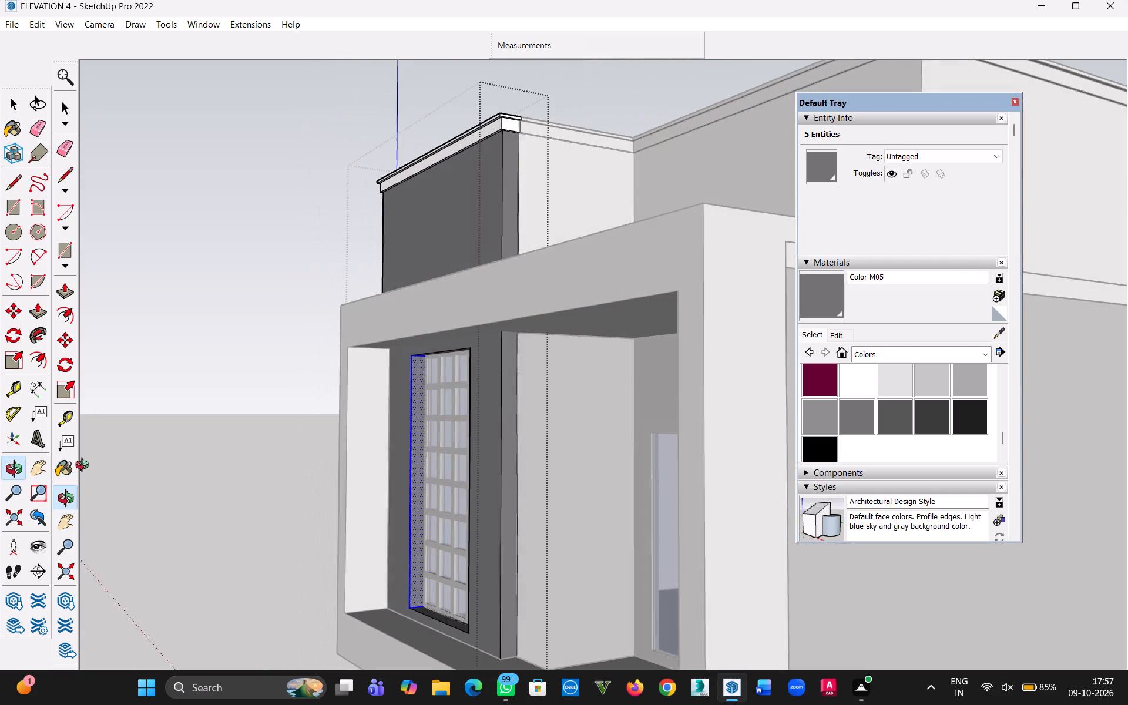
pyautogui.moveTo(85, 466); pyautogui.dragTo(477, 468, button='middle')
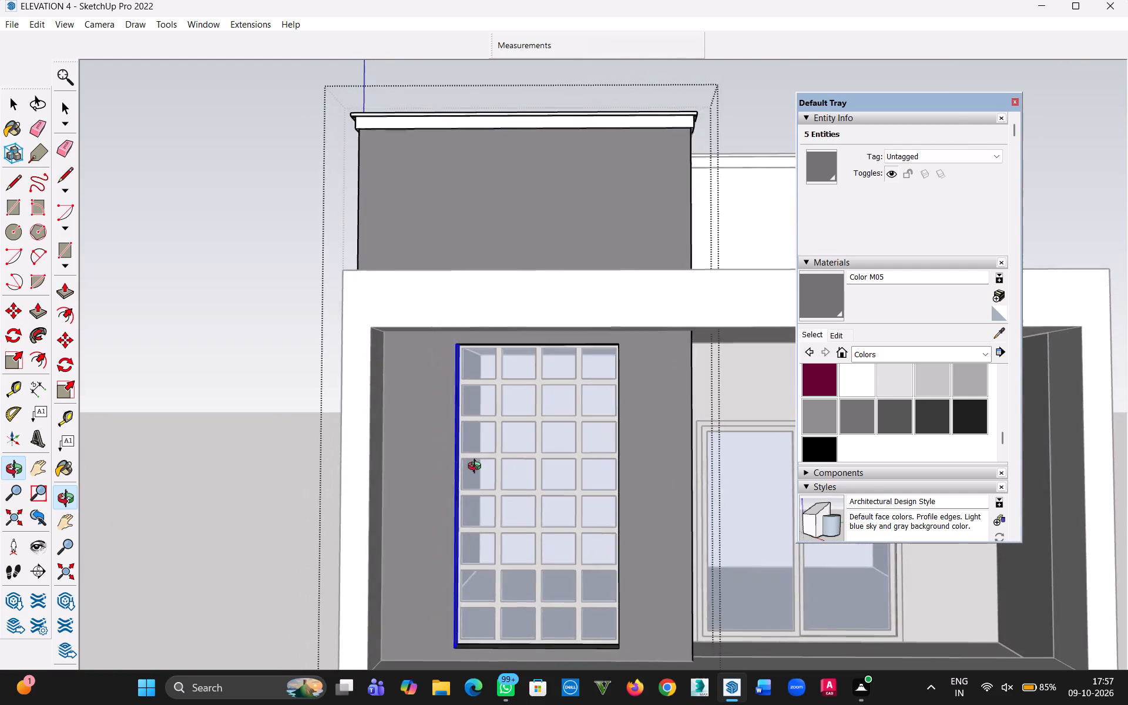
pyautogui.moveTo(477, 468); pyautogui.dragTo(475, 469, button='middle')
pyautogui.scroll(-6, 464, 449)
pyautogui.click(14, 105)
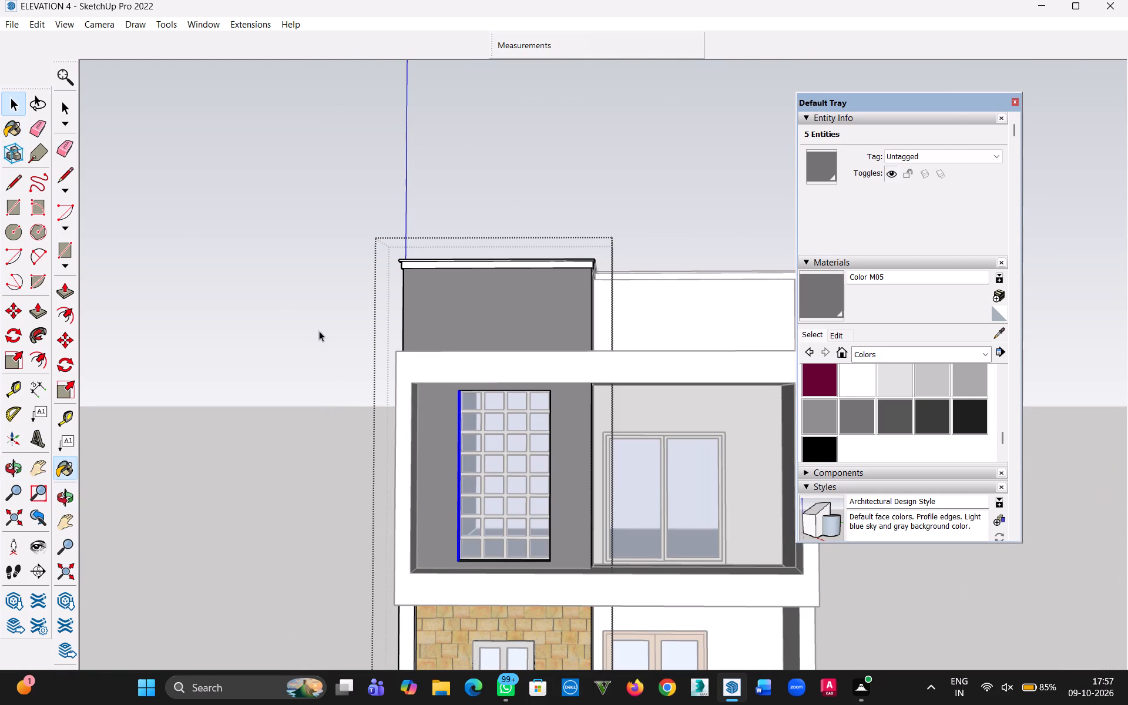
pyautogui.click(319, 331)
# Paint the roof-level slab band, the ground-floor wall group and the slab band between the two floors with Color M05.
pyautogui.scroll(-2, 560, 534)
pyautogui.press('h')
pyautogui.moveTo(584, 608); pyautogui.dragTo(284, 501)
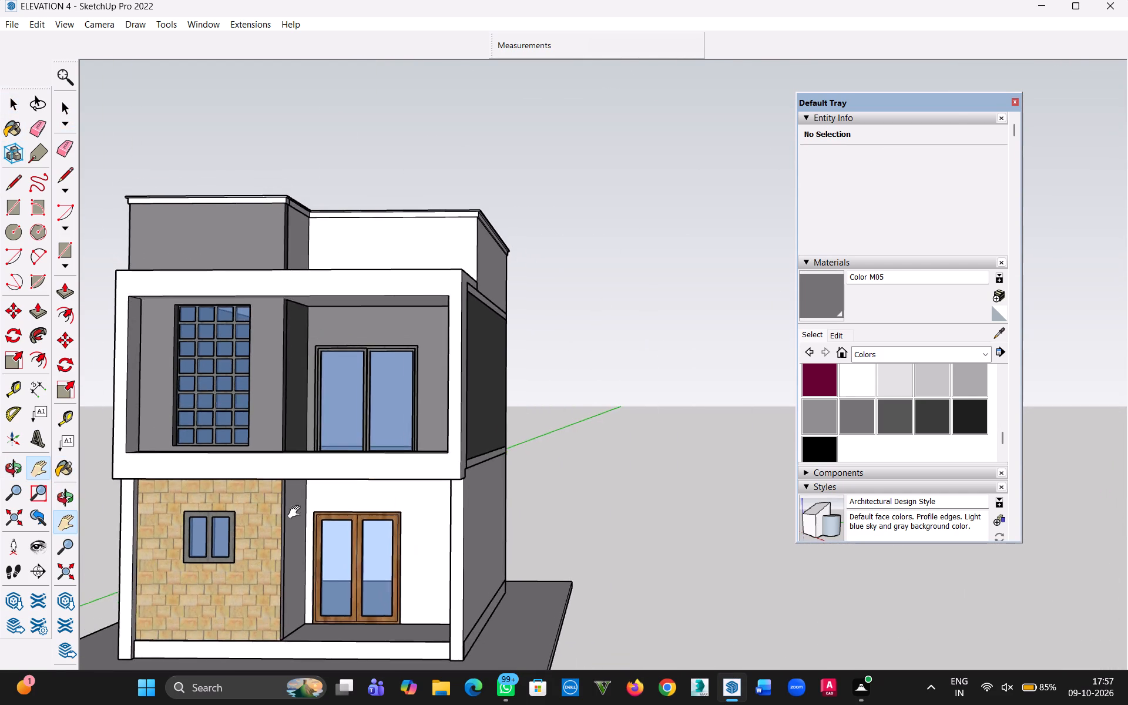
pyautogui.moveTo(368, 521); pyautogui.dragTo(86, 603, button='middle')
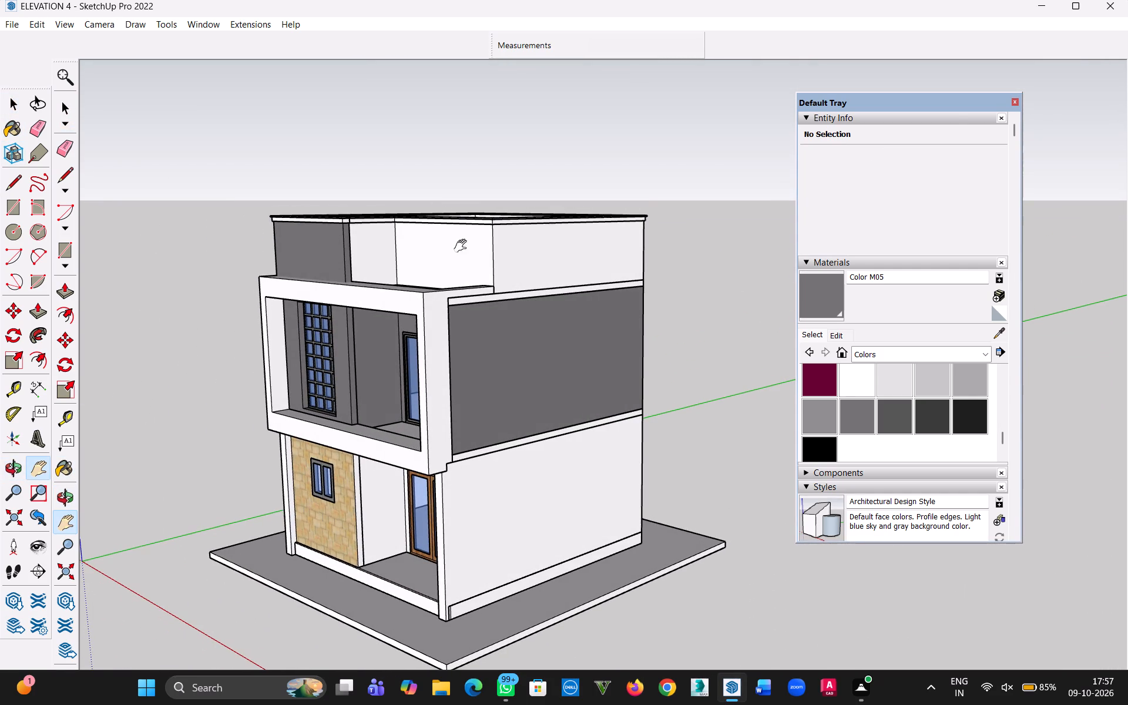
pyautogui.scroll(3, 509, 301)
pyautogui.press('b')
pyautogui.scroll(2, 475, 301)
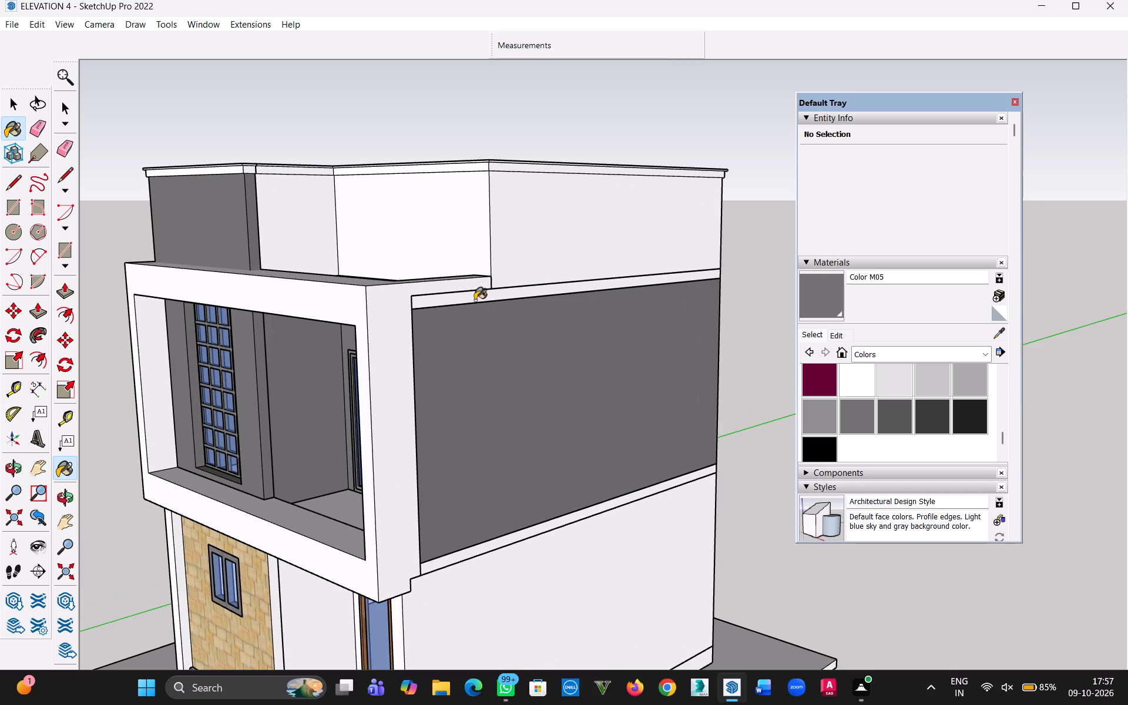
pyautogui.click(476, 298)
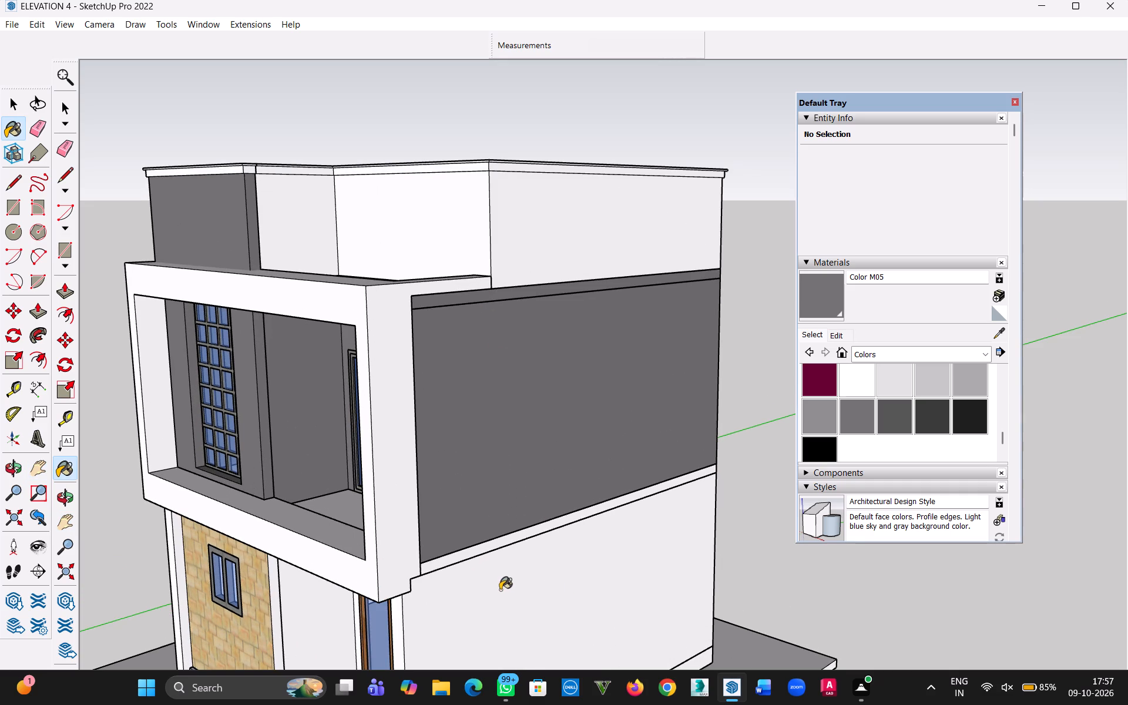
pyautogui.click(503, 595)
pyautogui.moveTo(473, 570); pyautogui.dragTo(513, 515, button='middle')
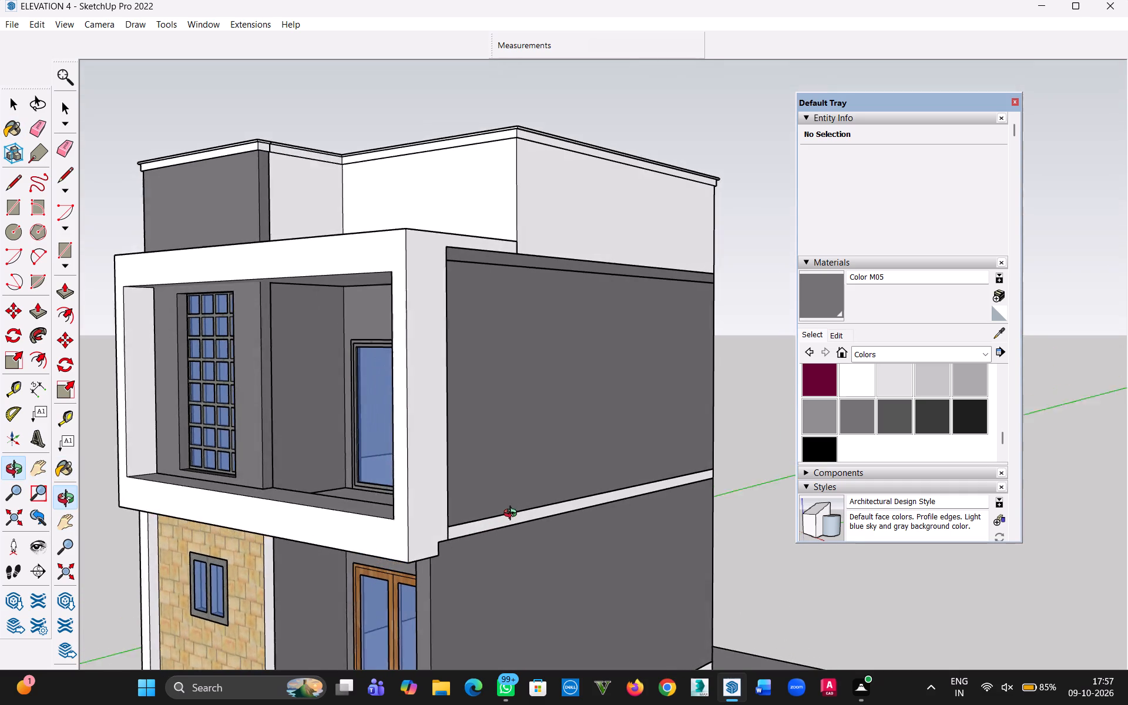
pyautogui.moveTo(513, 515); pyautogui.dragTo(518, 508, button='middle')
pyautogui.click(494, 515)
pyautogui.moveTo(479, 571); pyautogui.dragTo(420, 530, button='middle')
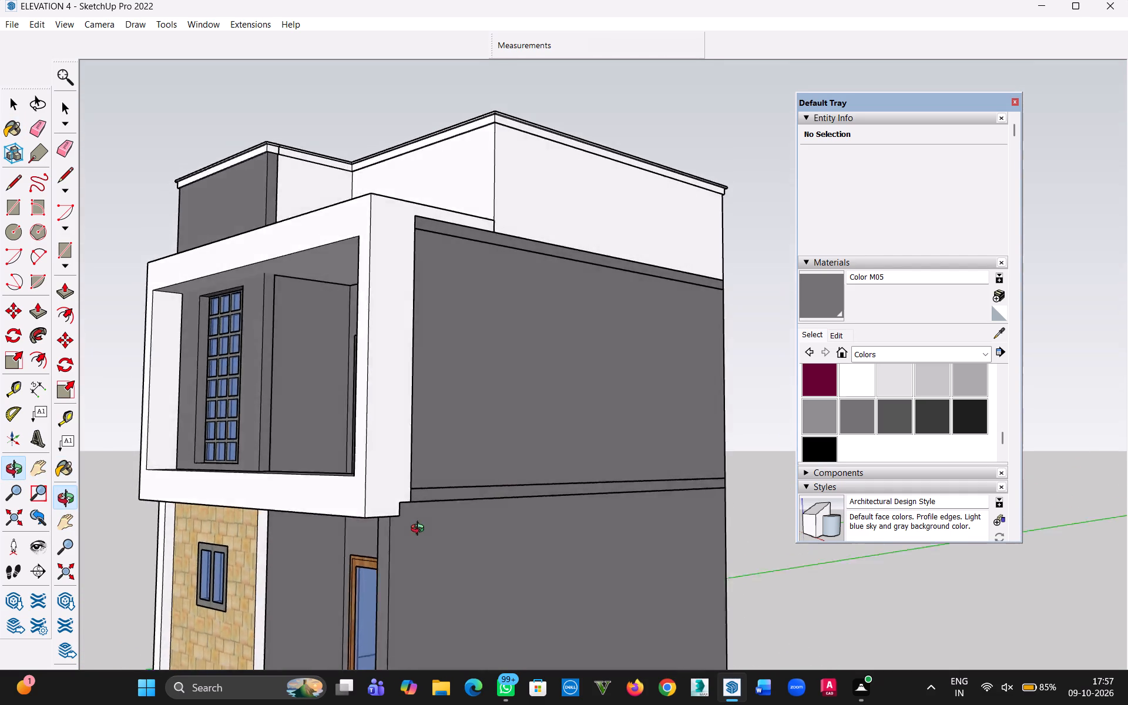
pyautogui.moveTo(420, 530); pyautogui.dragTo(666, 653, button='middle')
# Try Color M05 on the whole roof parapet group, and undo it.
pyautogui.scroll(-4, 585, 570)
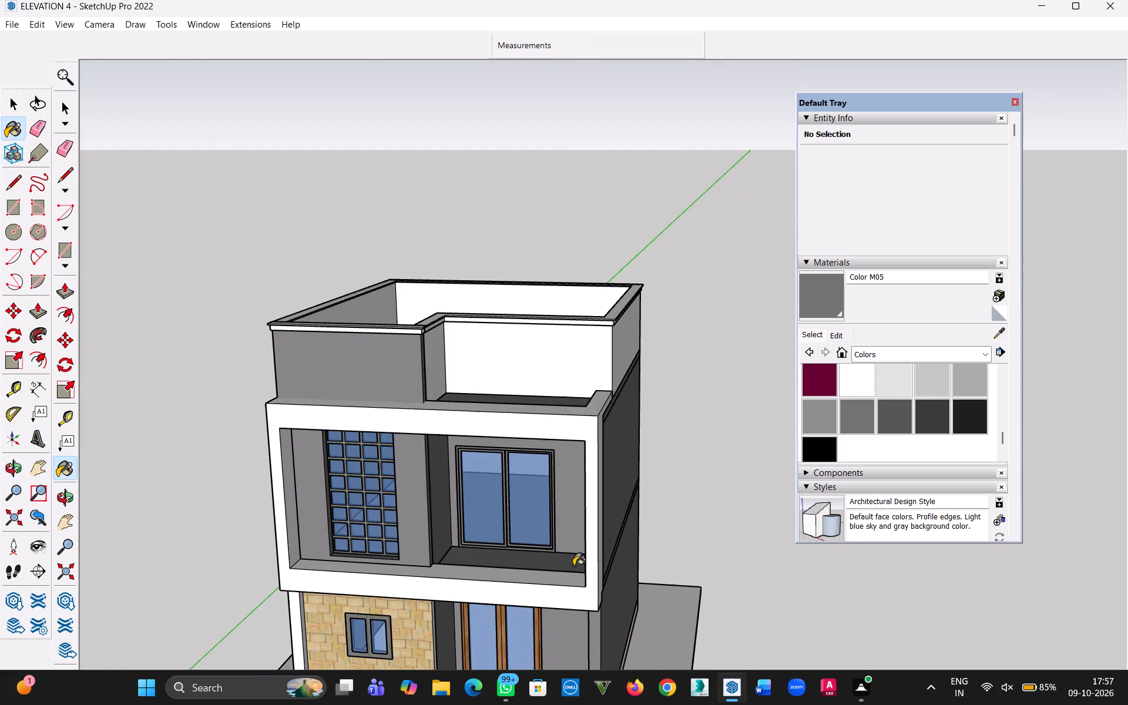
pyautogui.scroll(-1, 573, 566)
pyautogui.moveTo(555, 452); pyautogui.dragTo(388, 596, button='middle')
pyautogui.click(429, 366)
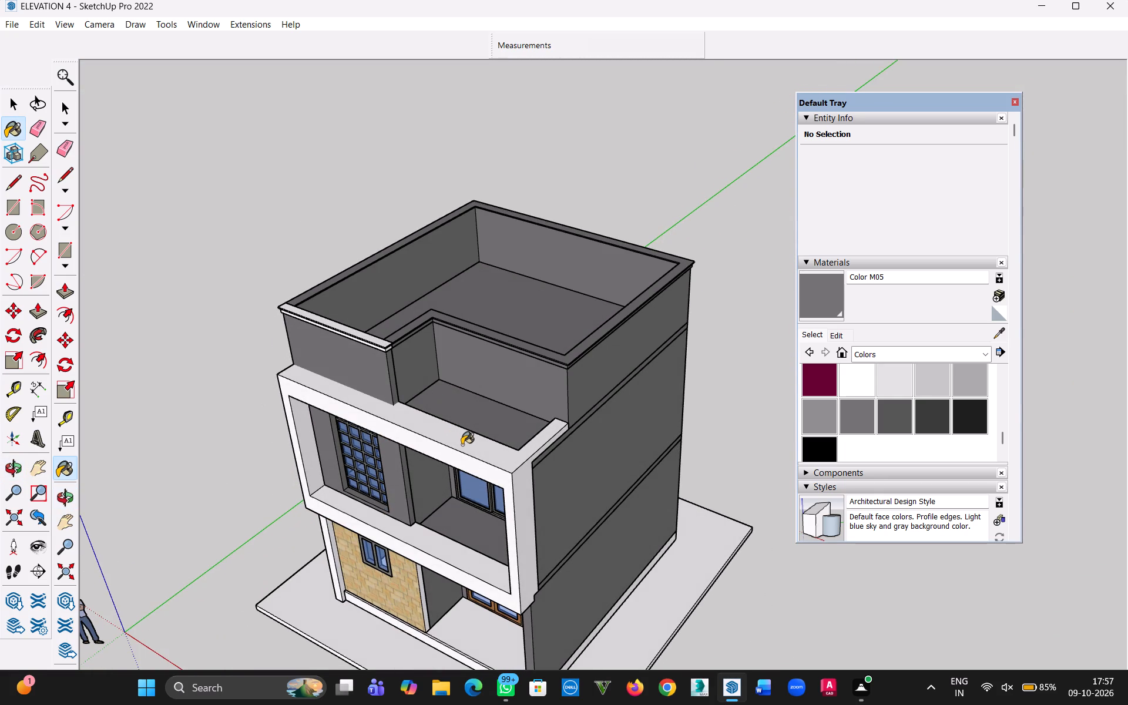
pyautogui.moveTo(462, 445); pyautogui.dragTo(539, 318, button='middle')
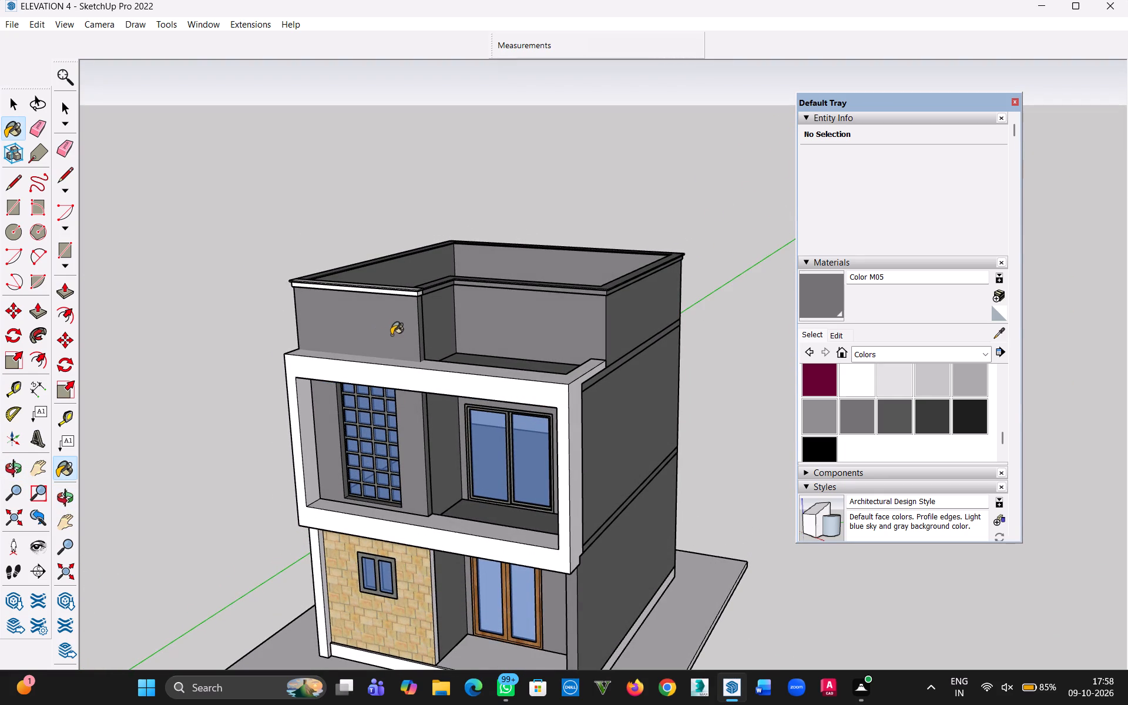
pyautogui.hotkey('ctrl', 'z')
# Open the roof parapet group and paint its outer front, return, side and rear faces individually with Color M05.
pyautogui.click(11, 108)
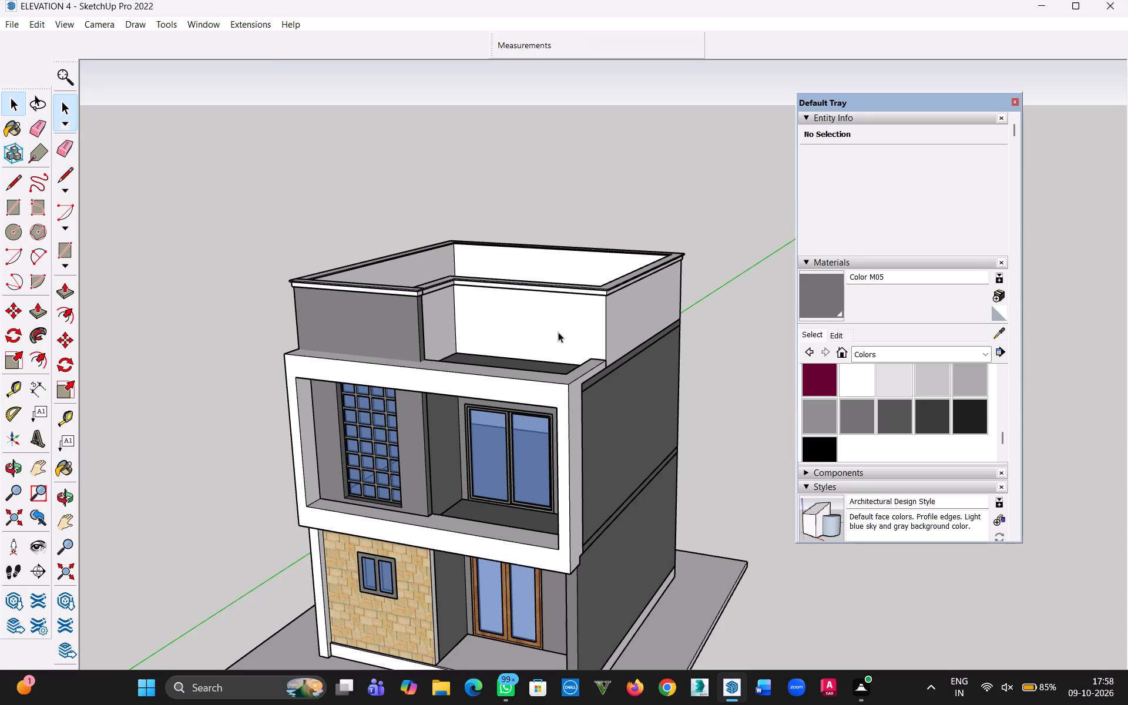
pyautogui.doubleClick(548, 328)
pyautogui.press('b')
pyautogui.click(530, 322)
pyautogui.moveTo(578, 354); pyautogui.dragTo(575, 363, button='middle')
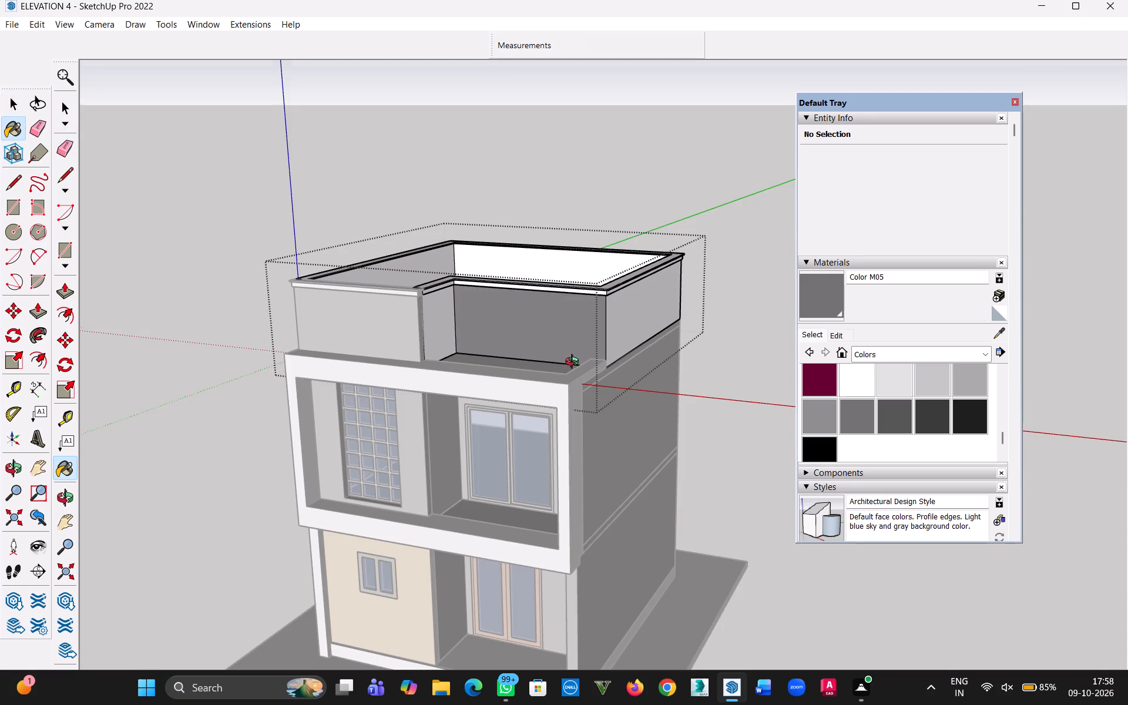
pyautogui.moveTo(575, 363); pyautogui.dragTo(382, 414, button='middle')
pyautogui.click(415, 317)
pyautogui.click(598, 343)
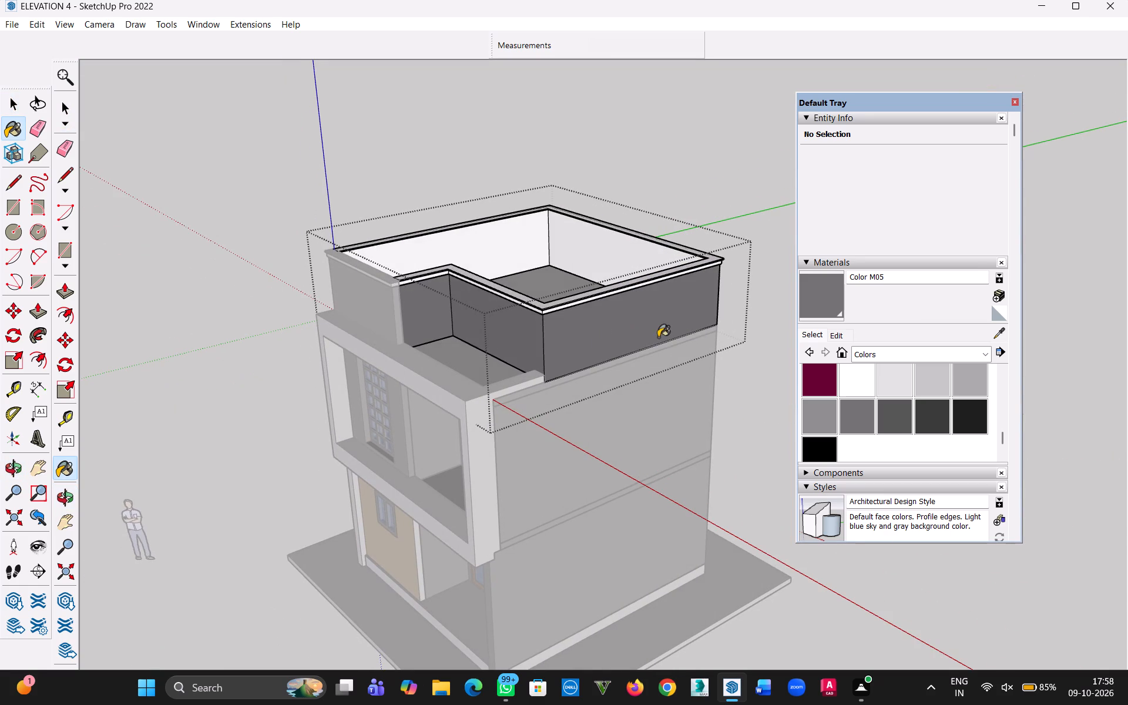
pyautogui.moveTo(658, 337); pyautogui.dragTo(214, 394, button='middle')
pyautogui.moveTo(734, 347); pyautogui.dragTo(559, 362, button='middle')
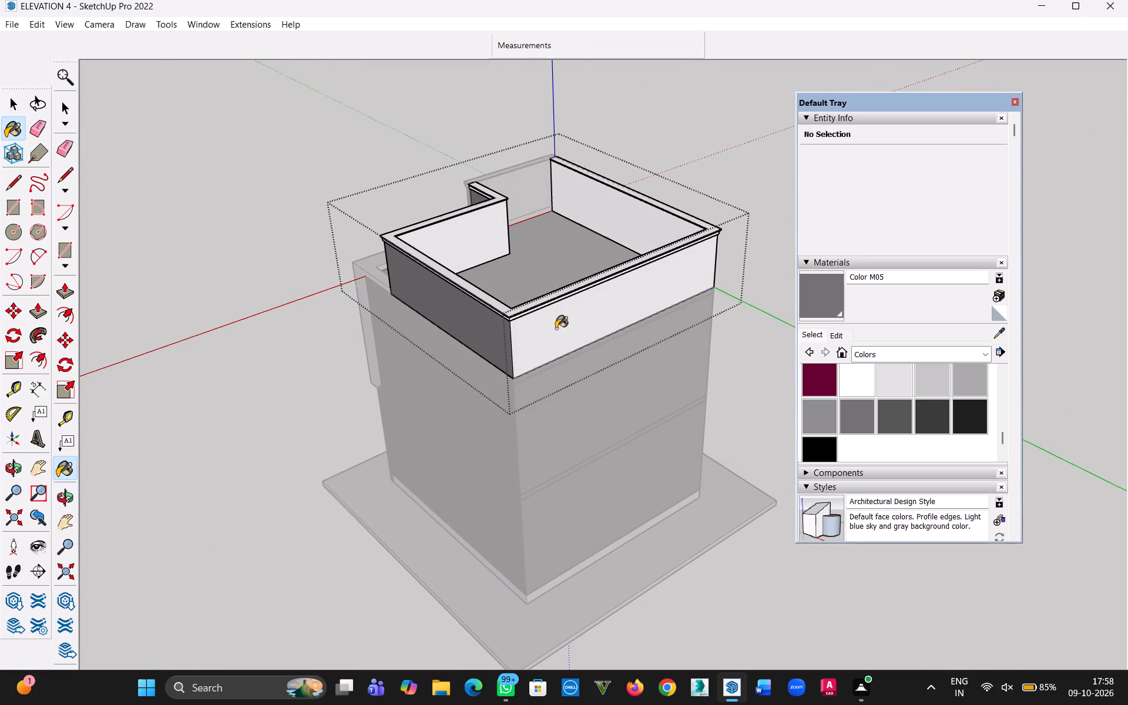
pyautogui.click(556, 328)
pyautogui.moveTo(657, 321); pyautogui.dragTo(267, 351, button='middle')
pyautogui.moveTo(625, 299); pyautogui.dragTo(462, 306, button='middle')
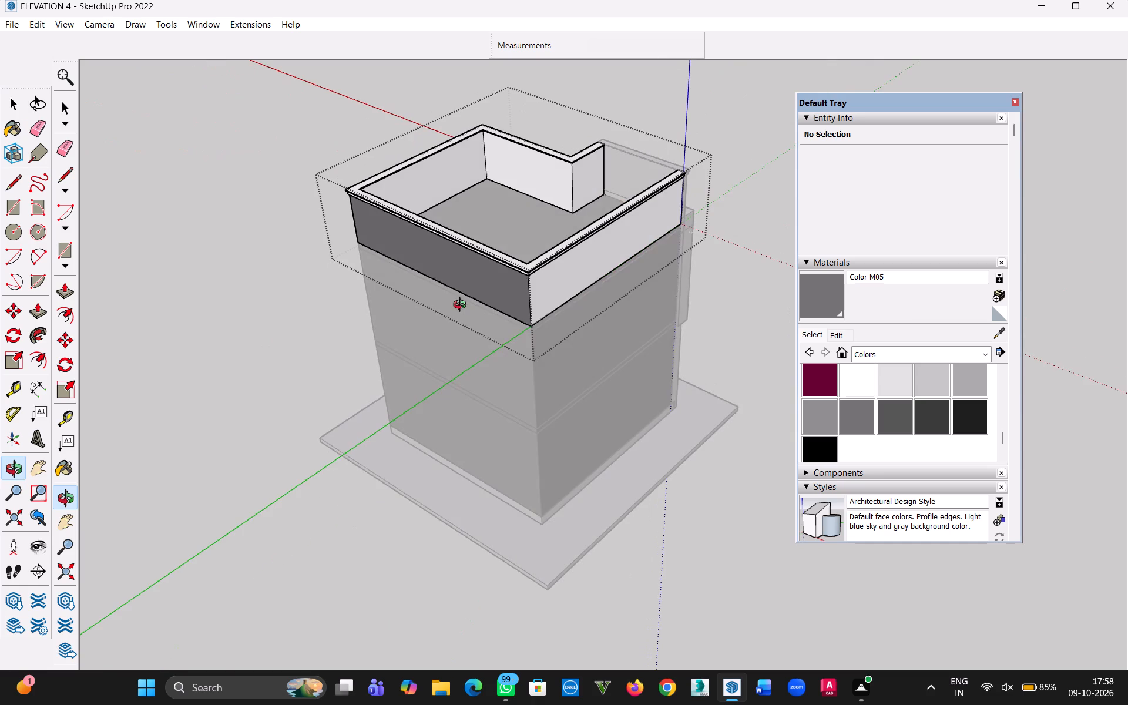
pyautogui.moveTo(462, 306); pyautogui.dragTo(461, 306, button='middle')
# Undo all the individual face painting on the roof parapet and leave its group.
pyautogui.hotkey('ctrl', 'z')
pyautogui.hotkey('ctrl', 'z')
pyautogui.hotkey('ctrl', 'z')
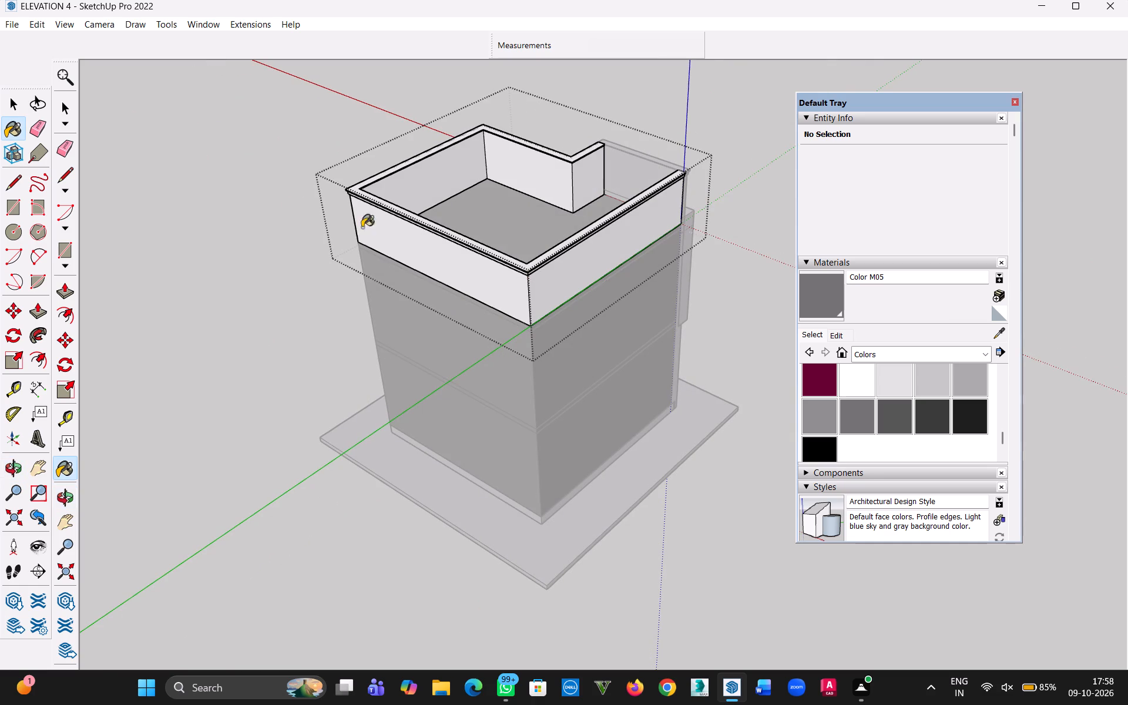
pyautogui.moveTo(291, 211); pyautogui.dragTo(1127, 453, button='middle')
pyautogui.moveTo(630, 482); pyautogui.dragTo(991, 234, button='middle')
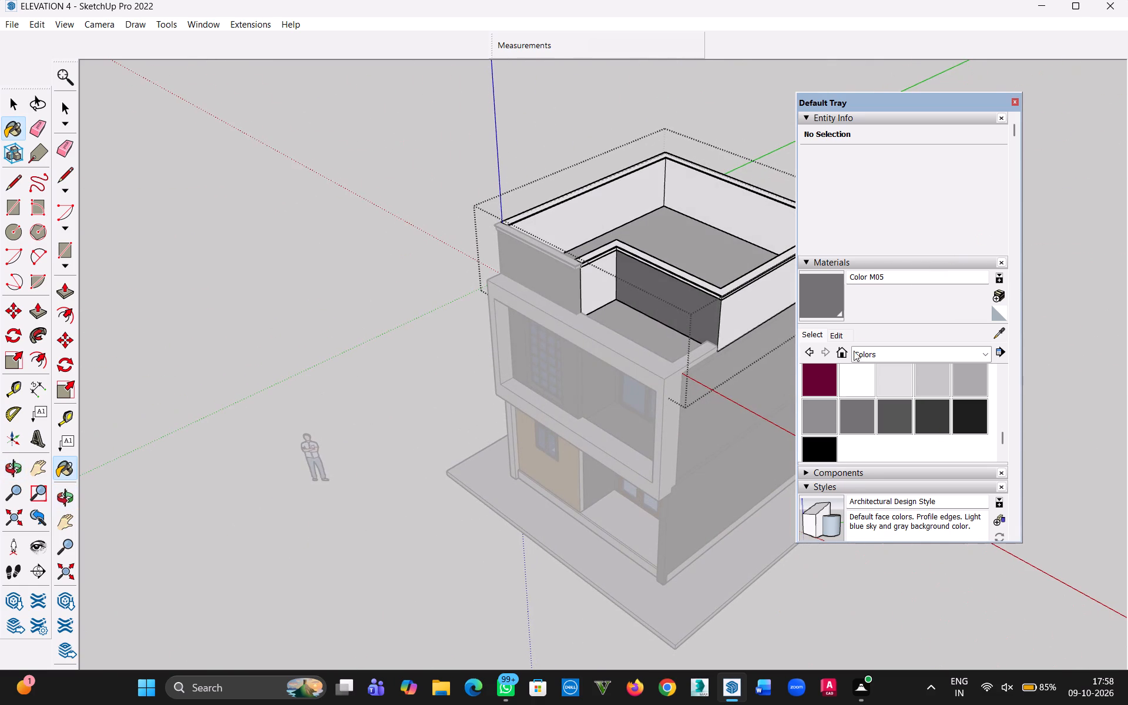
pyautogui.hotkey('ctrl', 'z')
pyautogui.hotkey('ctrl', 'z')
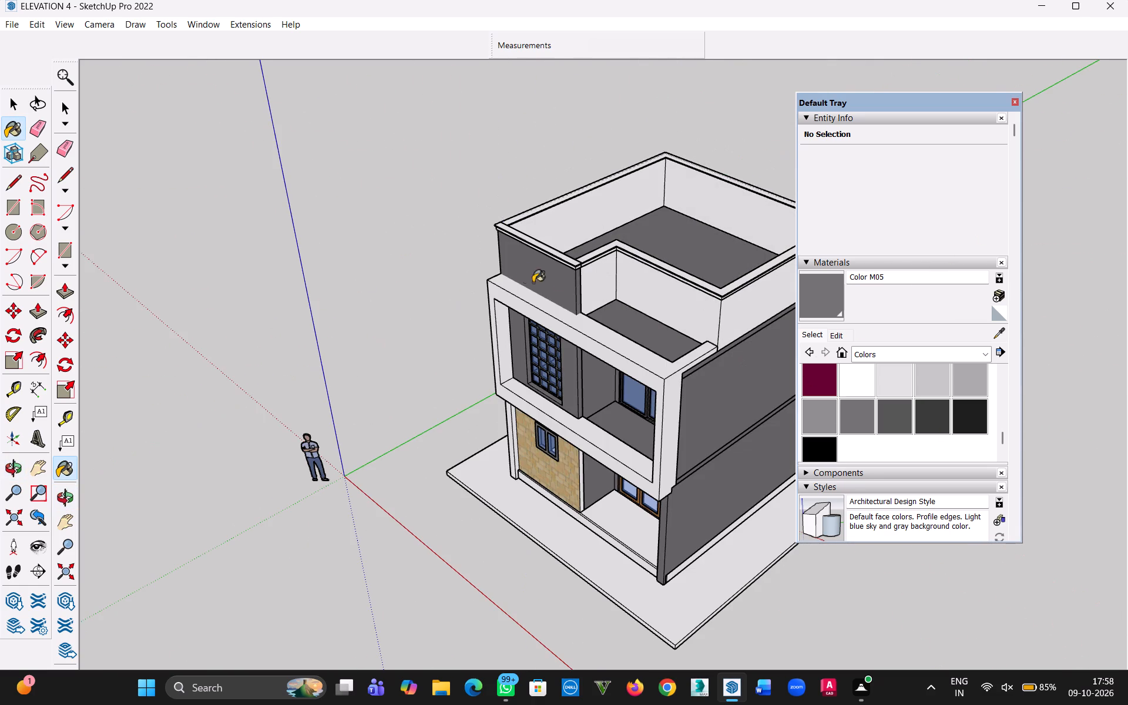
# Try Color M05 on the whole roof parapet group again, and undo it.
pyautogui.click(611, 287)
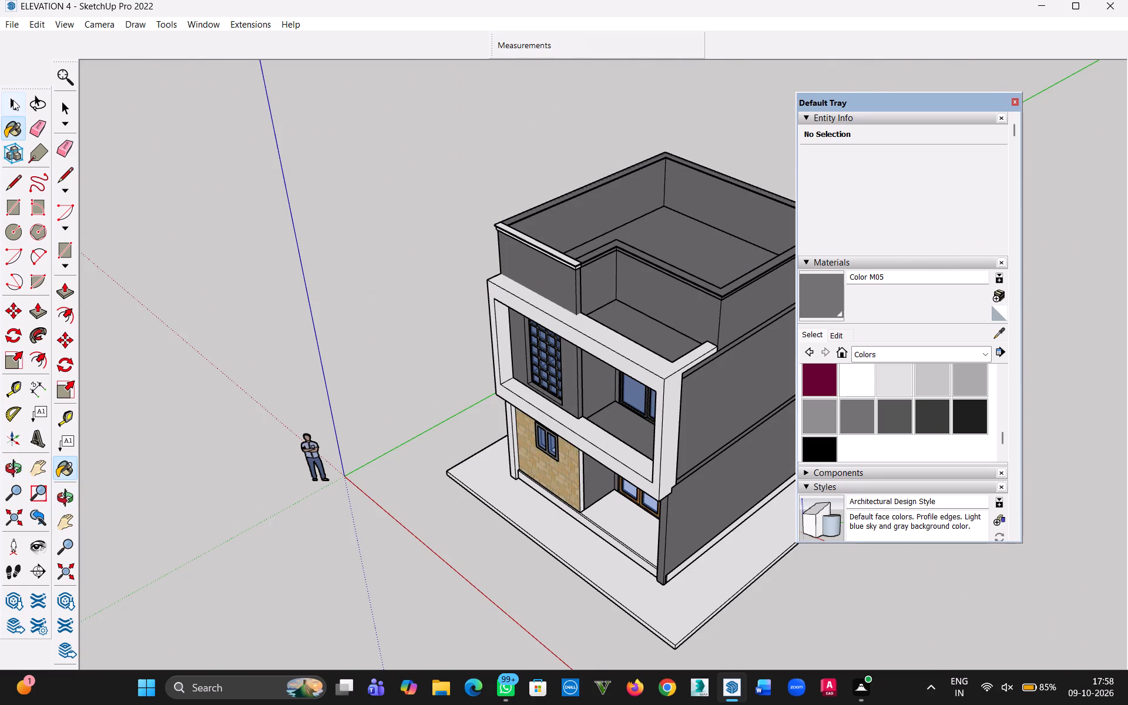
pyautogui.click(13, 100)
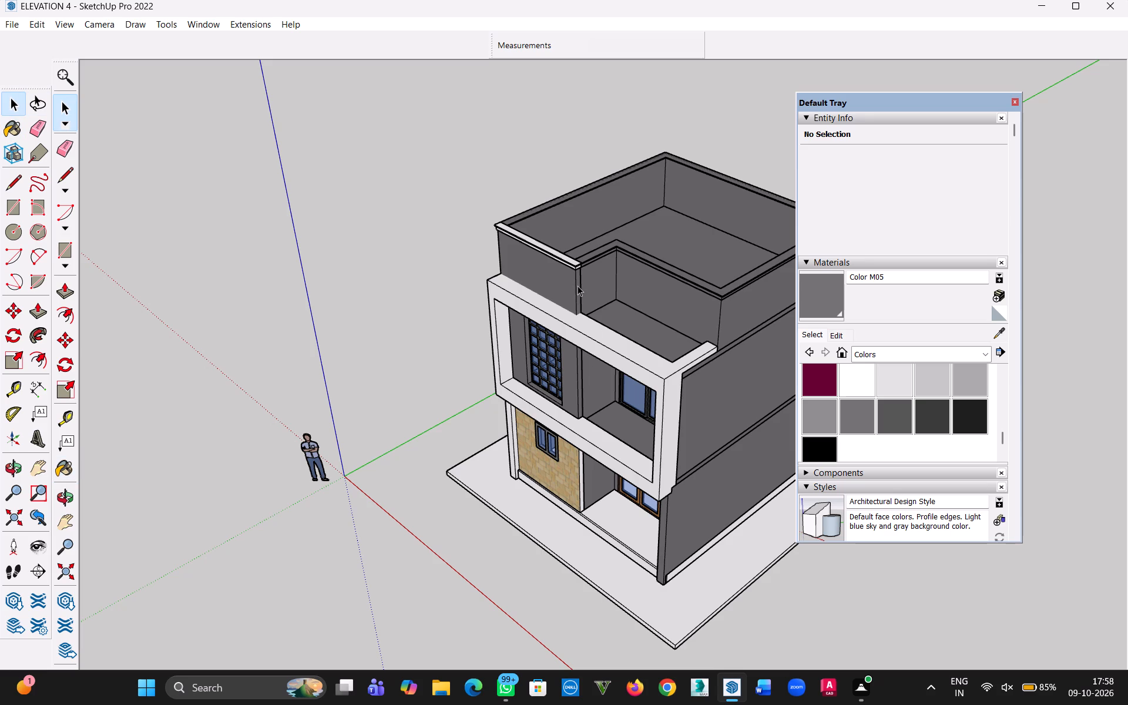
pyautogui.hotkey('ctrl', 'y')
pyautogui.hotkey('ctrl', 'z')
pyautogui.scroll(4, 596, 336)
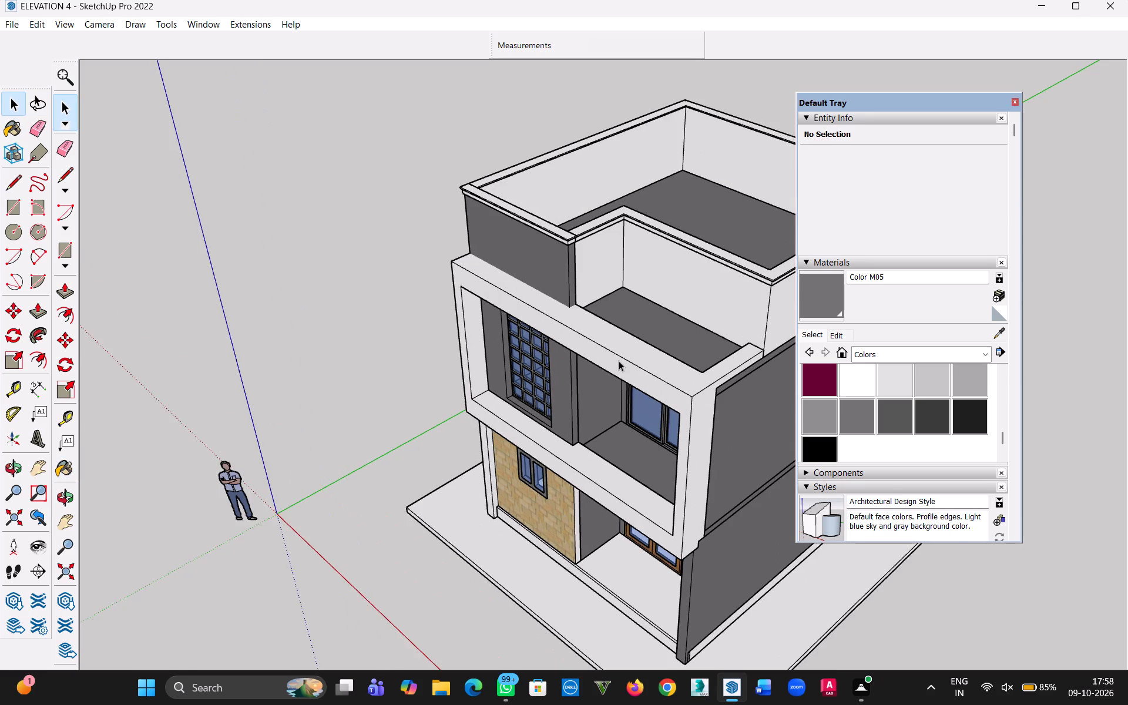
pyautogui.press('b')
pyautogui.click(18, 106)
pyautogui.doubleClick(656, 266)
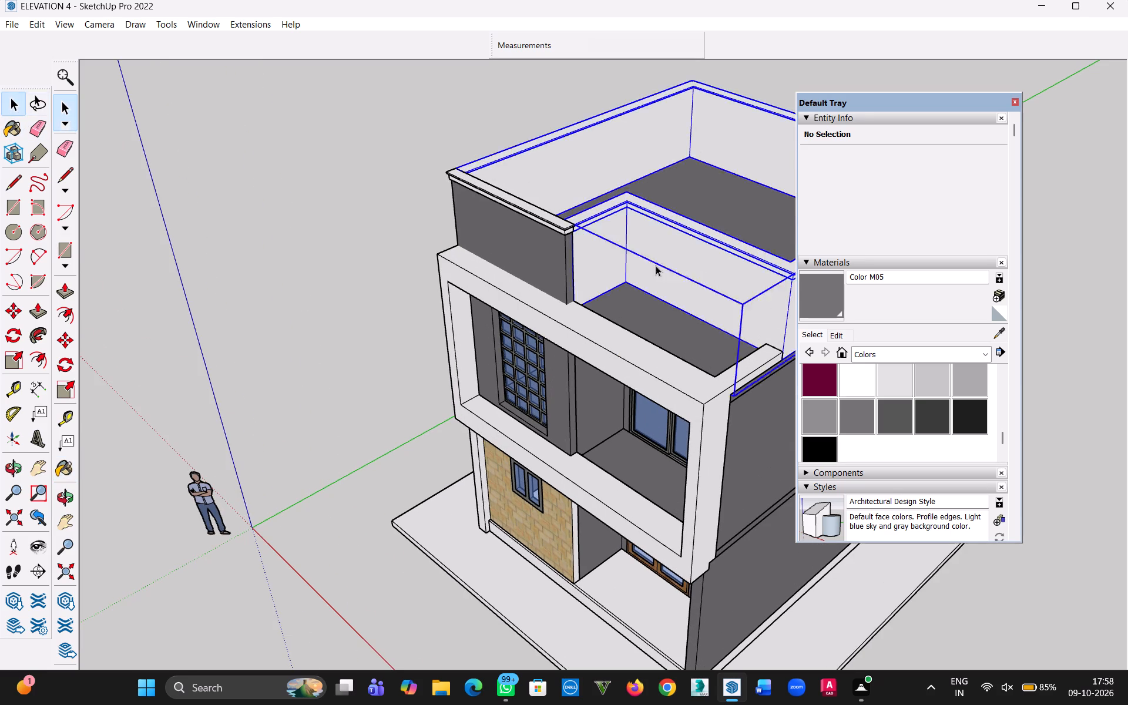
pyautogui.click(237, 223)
# Open the ground-floor right side wall group and draw a vertical 10' line down its outer face, aligned with the upper frame's rear edge.
pyautogui.scroll(-4, 403, 364)
pyautogui.moveTo(506, 423); pyautogui.dragTo(545, 278, button='middle')
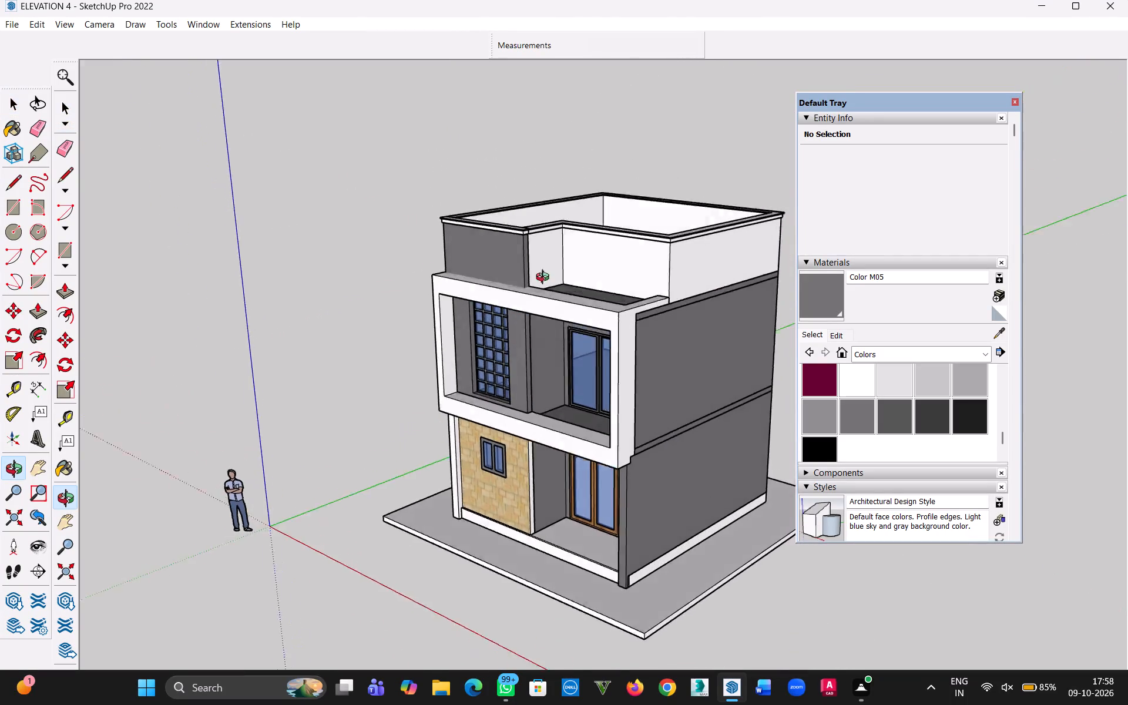
pyautogui.moveTo(545, 278); pyautogui.dragTo(686, 263, button='middle')
pyautogui.scroll(2, 634, 361)
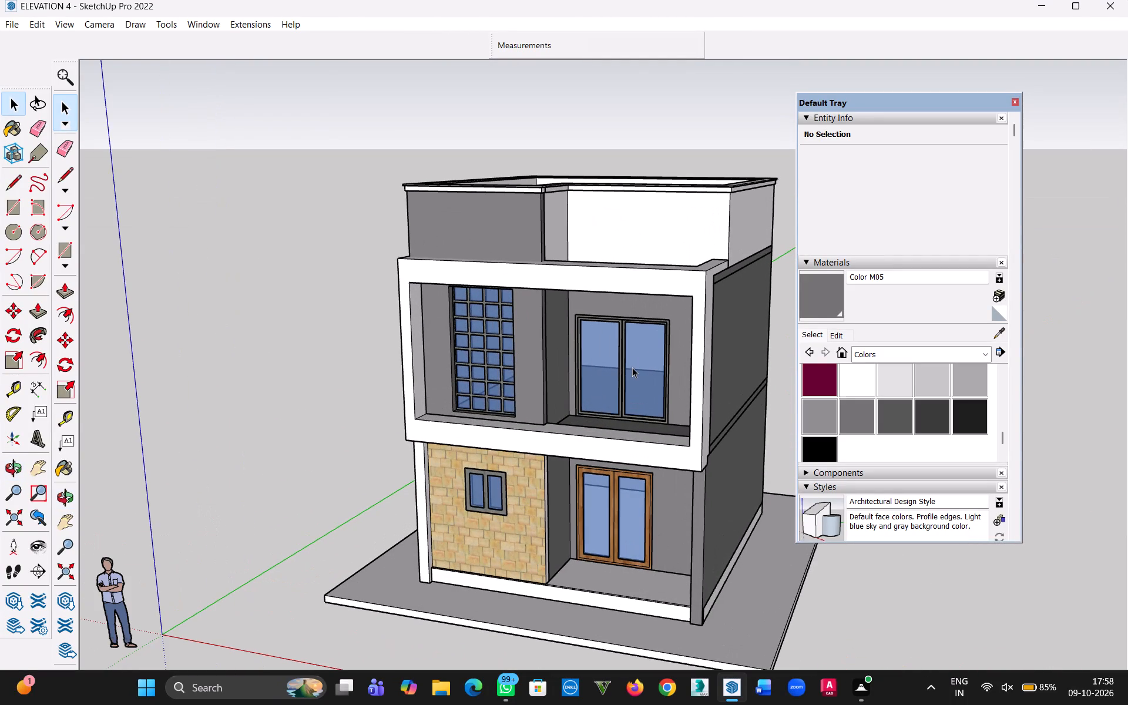
pyautogui.moveTo(650, 471); pyautogui.dragTo(705, 398, button='middle')
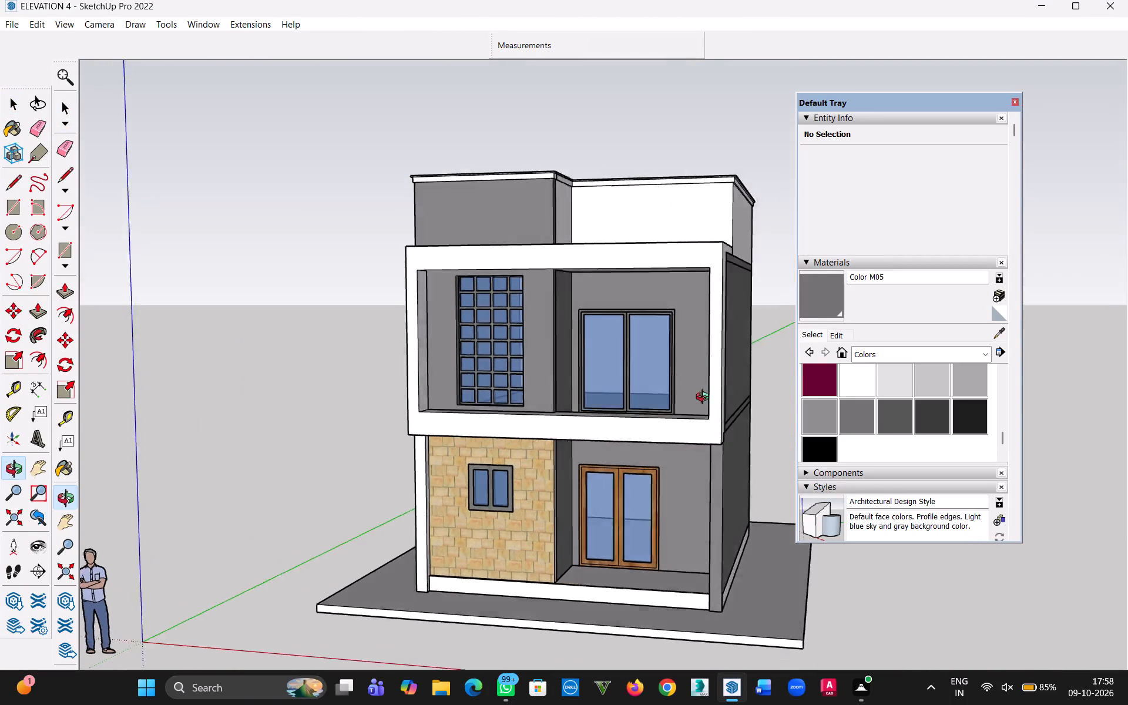
pyautogui.moveTo(705, 398); pyautogui.dragTo(756, 371, button='middle')
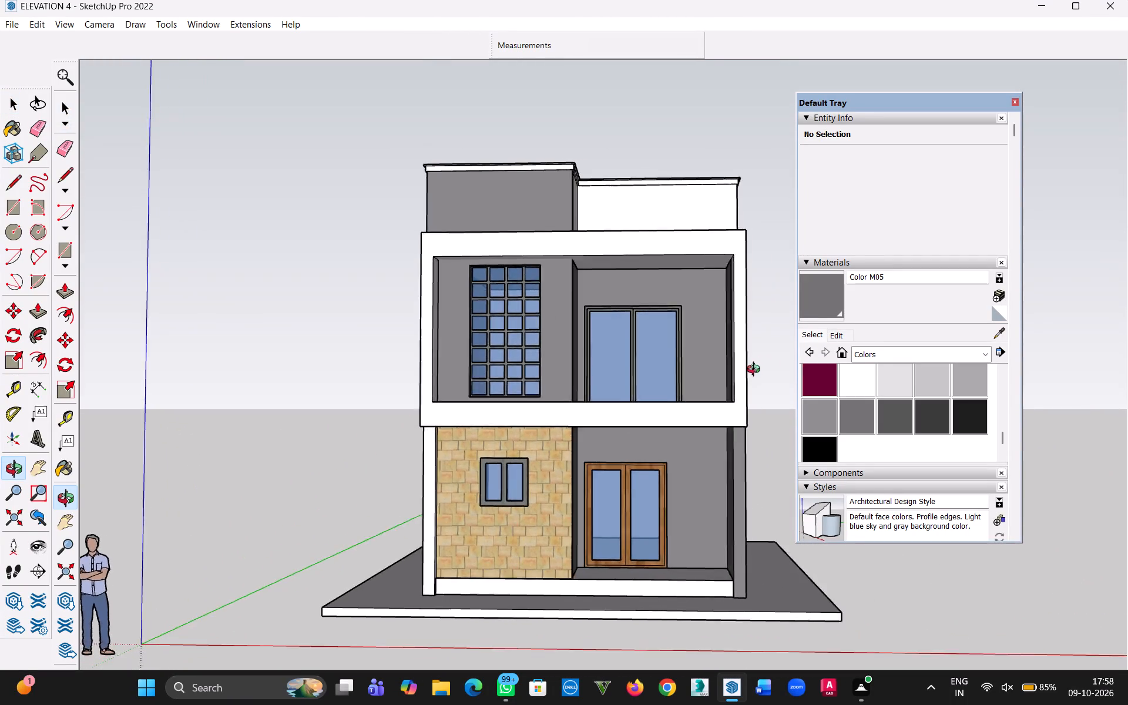
pyautogui.moveTo(756, 371); pyautogui.dragTo(743, 375, button='middle')
pyautogui.scroll(4, 697, 540)
pyautogui.moveTo(751, 559); pyautogui.dragTo(505, 537, button='middle')
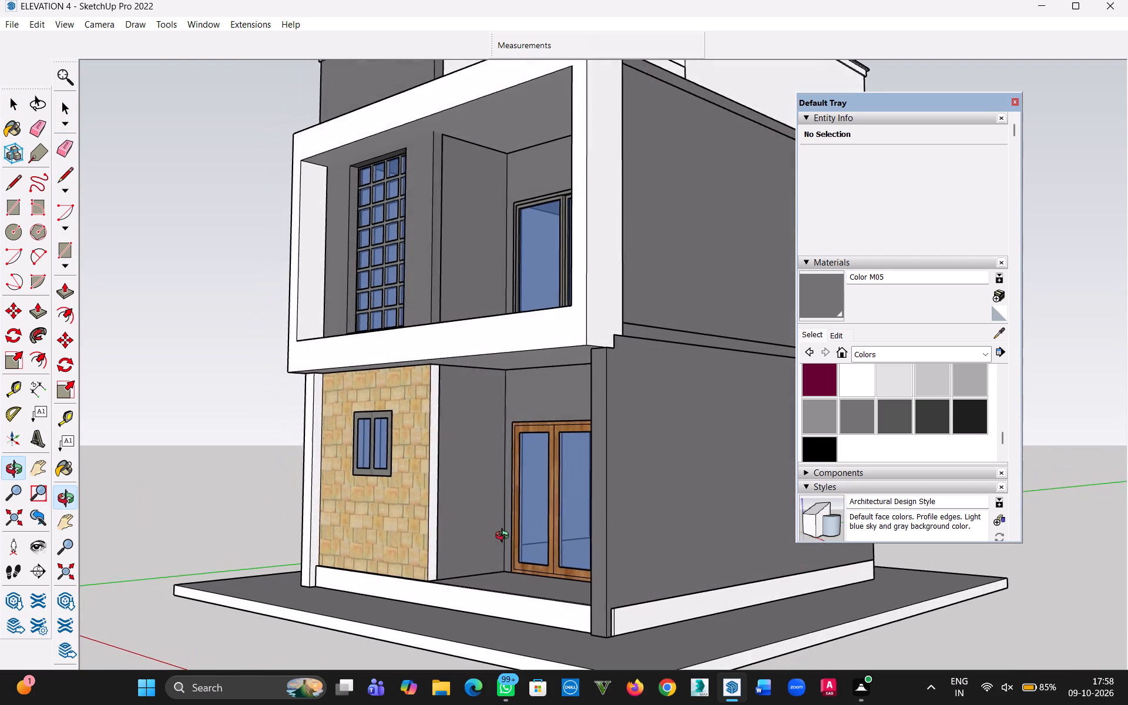
pyautogui.moveTo(505, 537); pyautogui.dragTo(342, 555, button='middle')
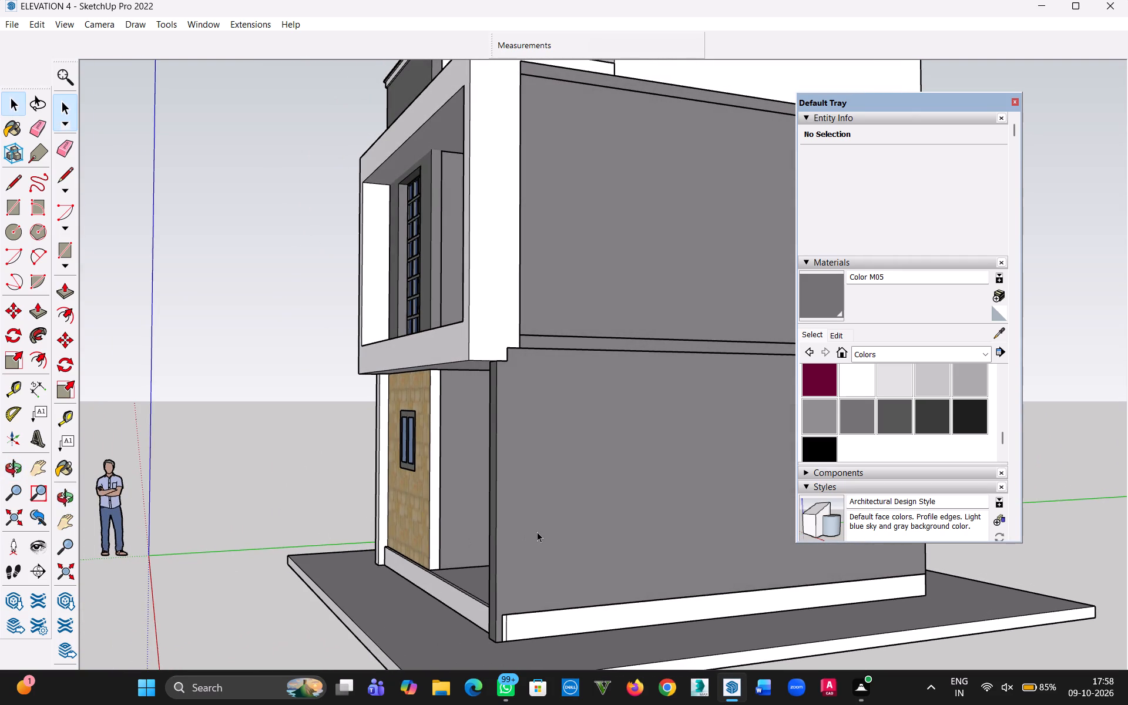
pyautogui.doubleClick(537, 532)
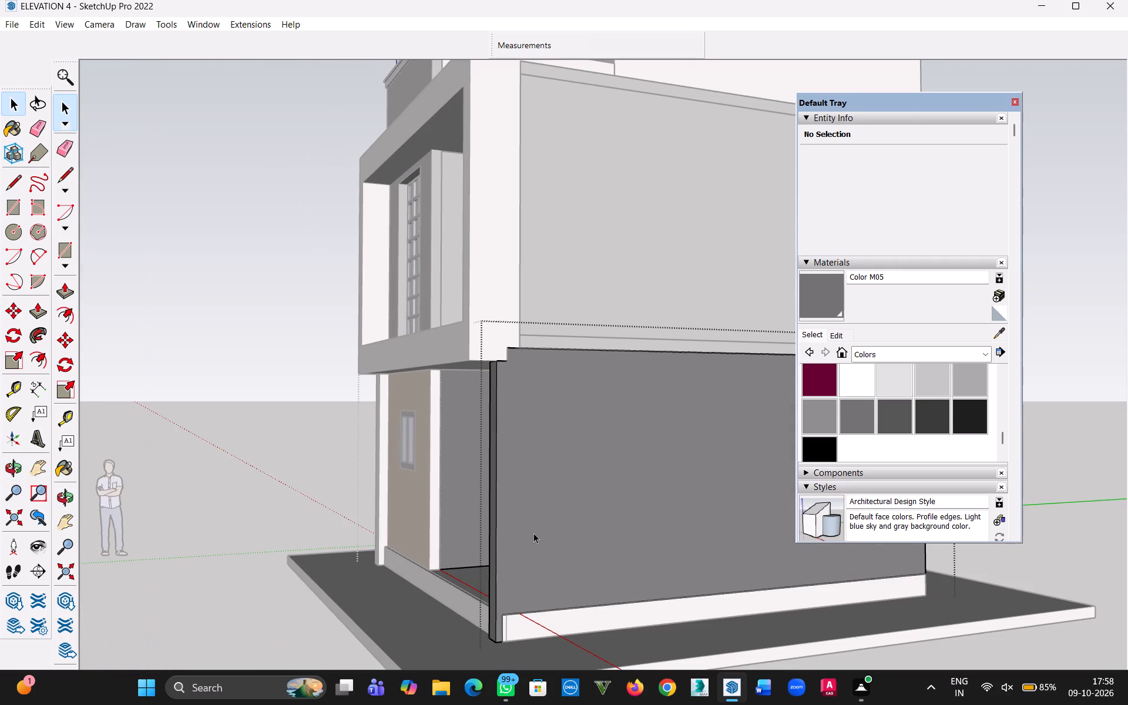
pyautogui.moveTo(528, 512); pyautogui.dragTo(438, 540, button='middle')
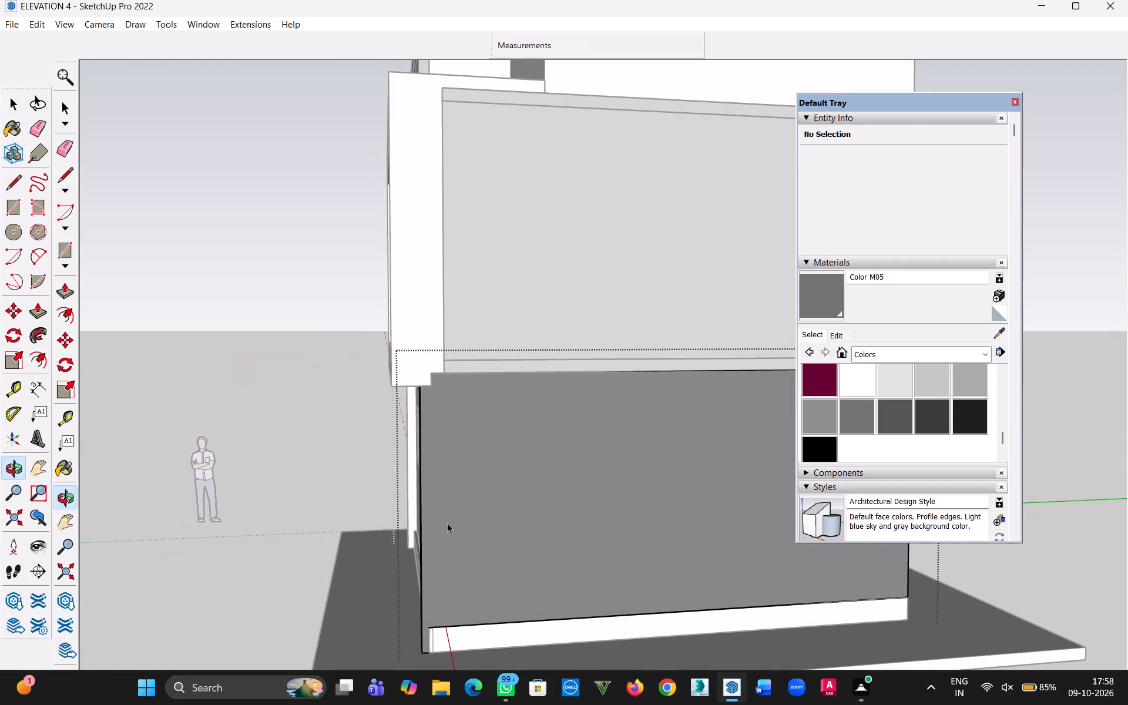
pyautogui.press('l')
pyautogui.click(445, 374)
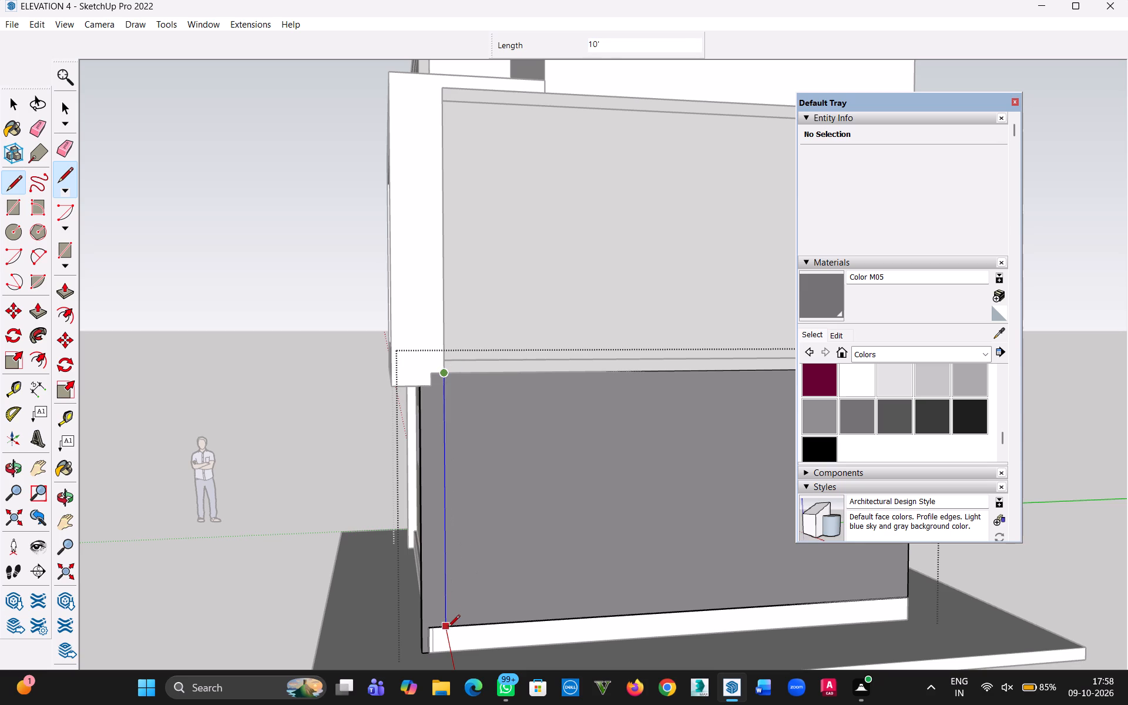
pyautogui.click(446, 629)
pyautogui.press('Escape')
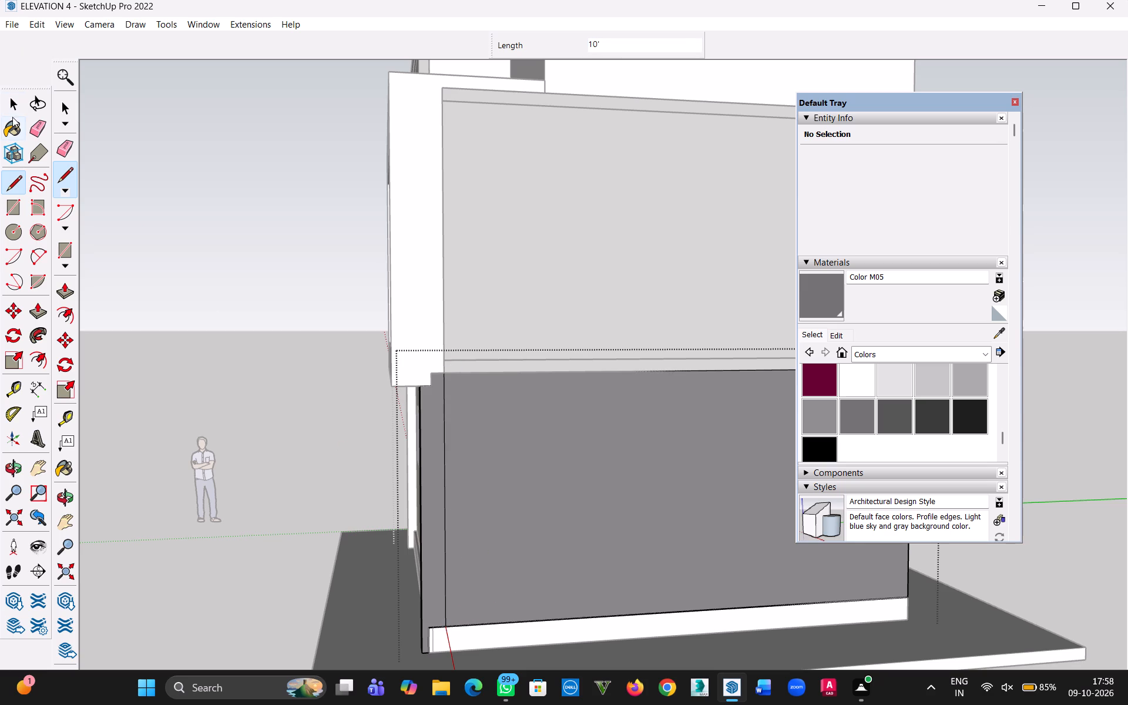
pyautogui.click(12, 110)
# Paint the narrow outer strip at the side wall's front edge and the wall's front end face with Color M00.
pyautogui.scroll(-2, 256, 365)
pyautogui.moveTo(274, 402); pyautogui.dragTo(338, 362, button='middle')
pyautogui.middleClick(328, 364)
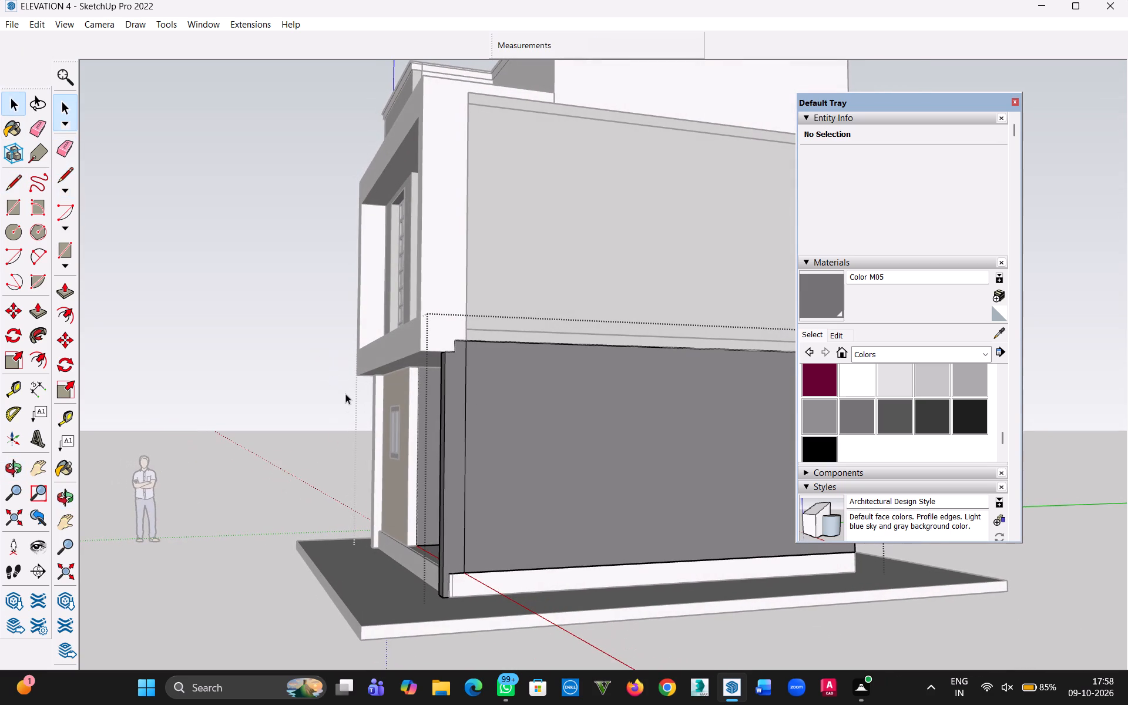
pyautogui.press('p')
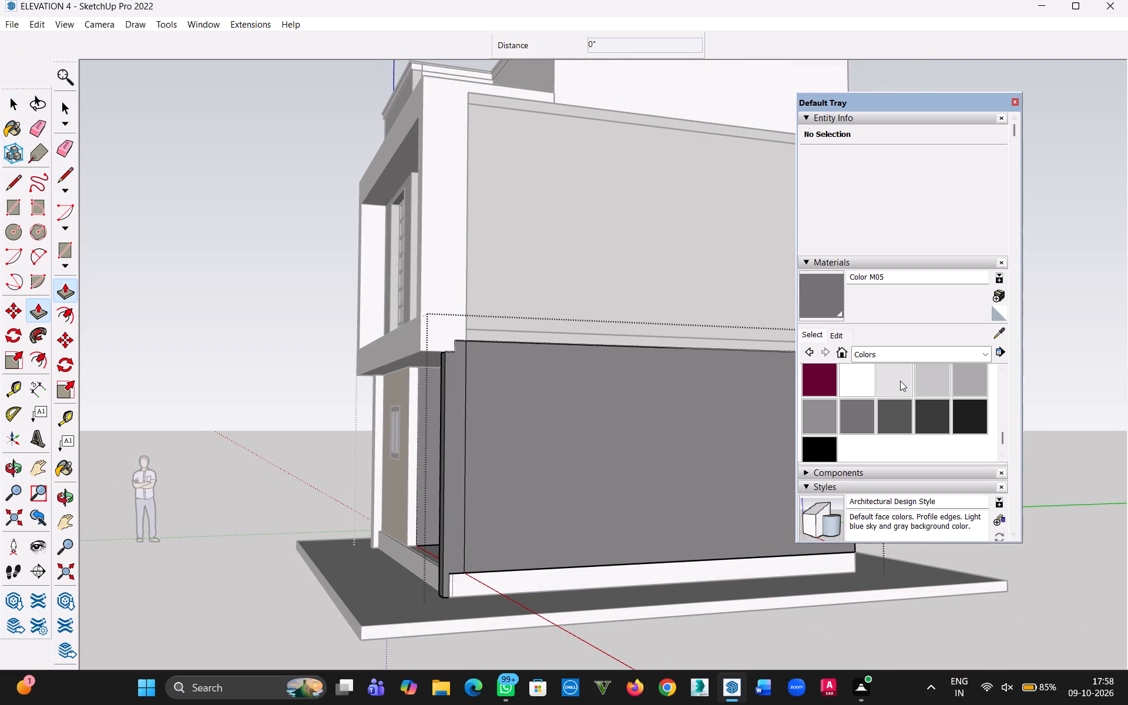
pyautogui.click(861, 381)
pyautogui.click(456, 476)
pyautogui.moveTo(466, 491); pyautogui.dragTo(582, 479, button='middle')
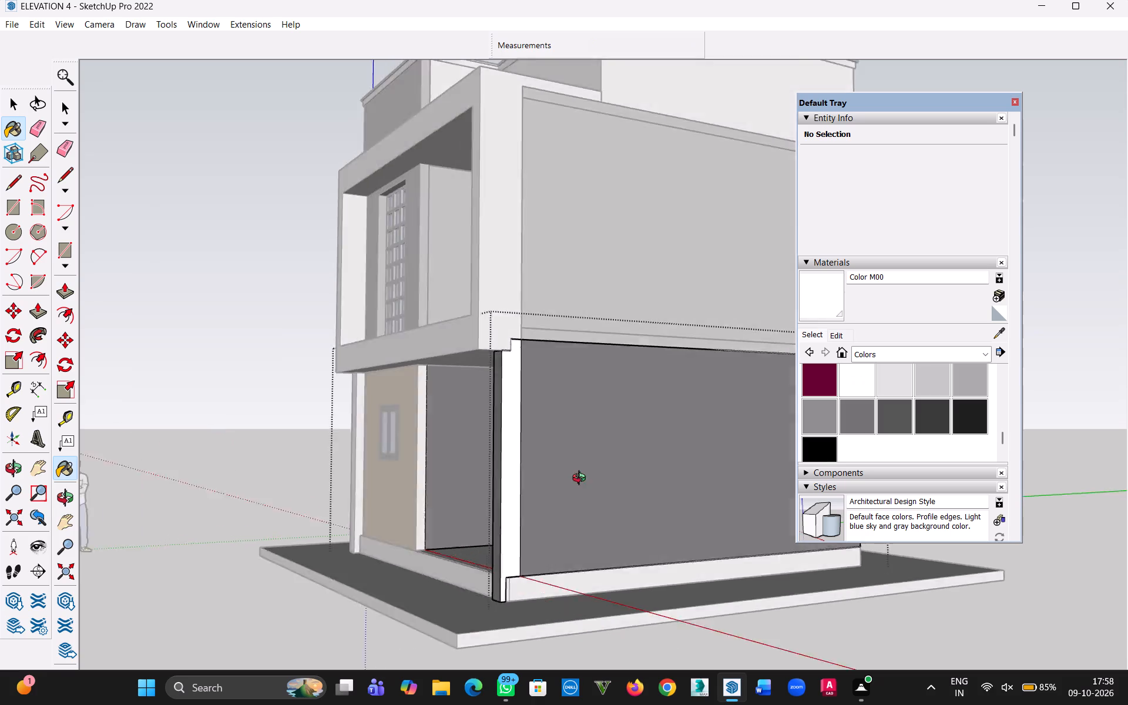
pyautogui.moveTo(582, 479); pyautogui.dragTo(719, 477, button='middle')
pyautogui.click(662, 492)
# Draw a 4' 6" line along the top of the side wall's inner porch face to the rear corner, and apply Color M00 to that face.
pyautogui.moveTo(601, 498); pyautogui.dragTo(895, 538, button='middle')
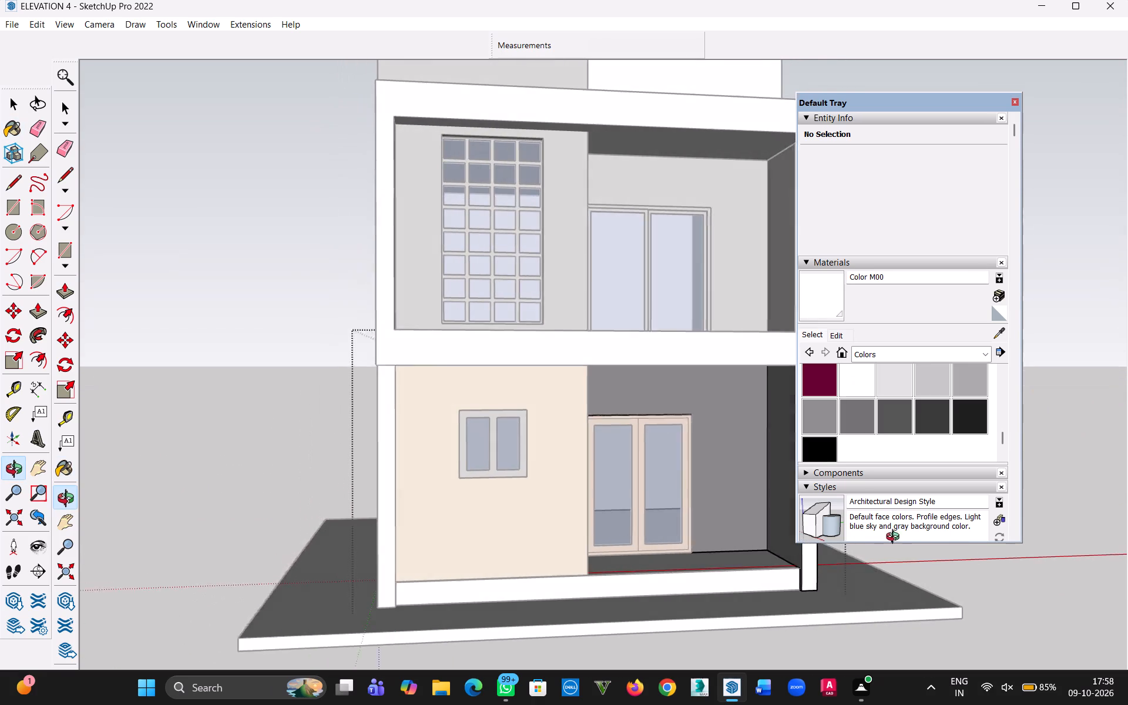
pyautogui.moveTo(895, 538); pyautogui.dragTo(915, 540, button='middle')
pyautogui.press('h')
pyautogui.moveTo(754, 564); pyautogui.dragTo(398, 545)
pyautogui.moveTo(431, 541); pyautogui.dragTo(731, 552, button='middle')
pyautogui.scroll(5, 558, 538)
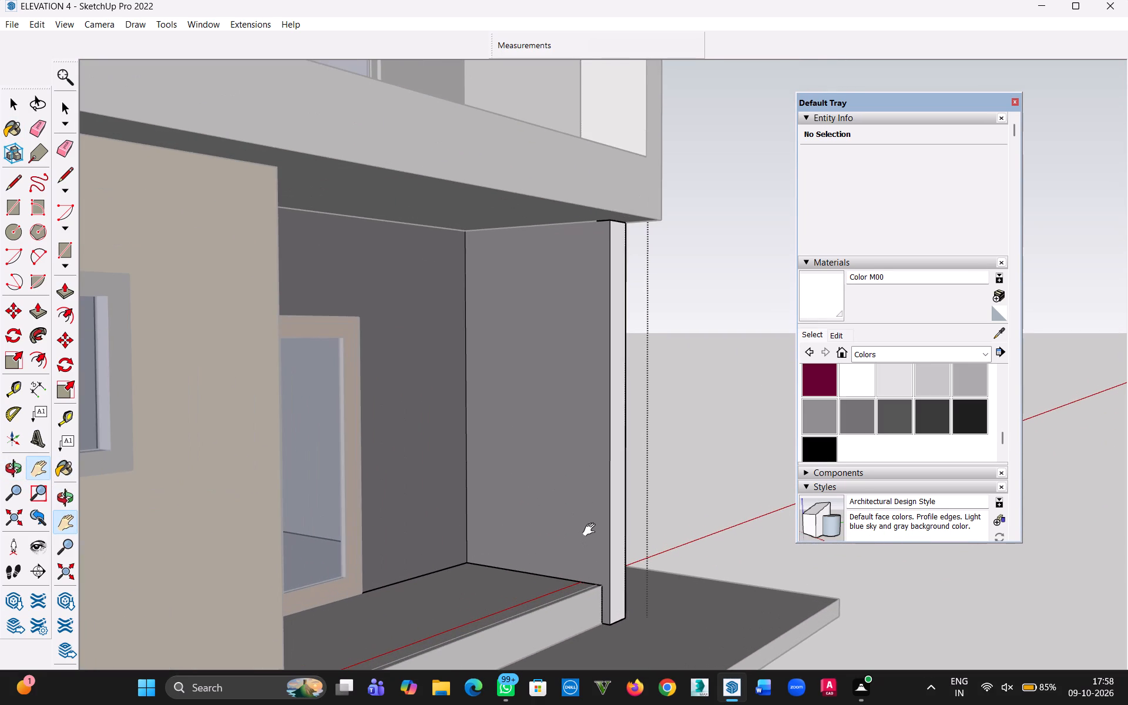
pyautogui.moveTo(589, 528); pyautogui.dragTo(587, 515, button='middle')
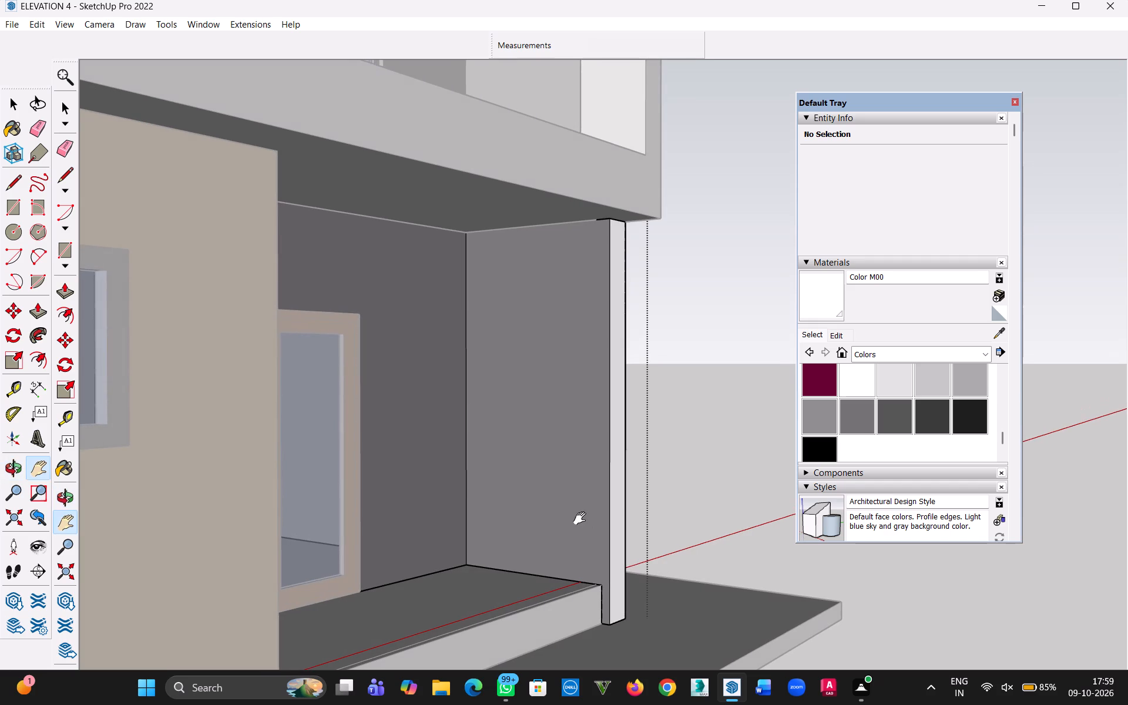
pyautogui.press('l')
pyautogui.click(595, 222)
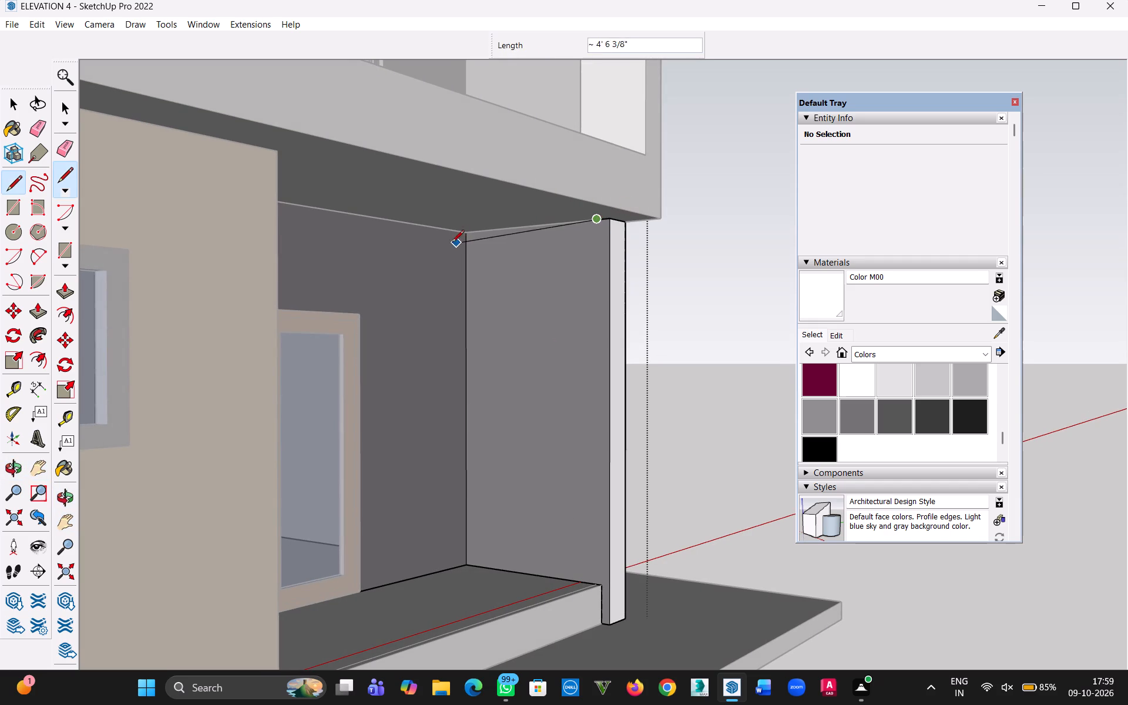
pyautogui.click(470, 229)
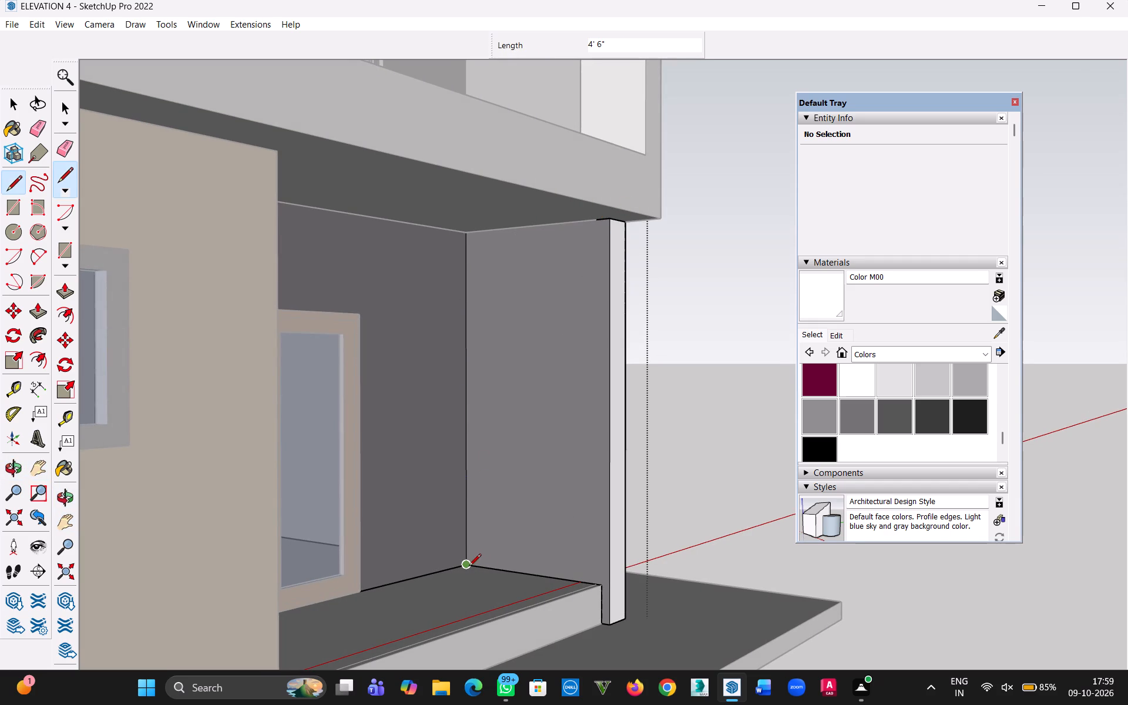
pyautogui.click(469, 567)
pyautogui.press('Escape')
pyautogui.press('b')
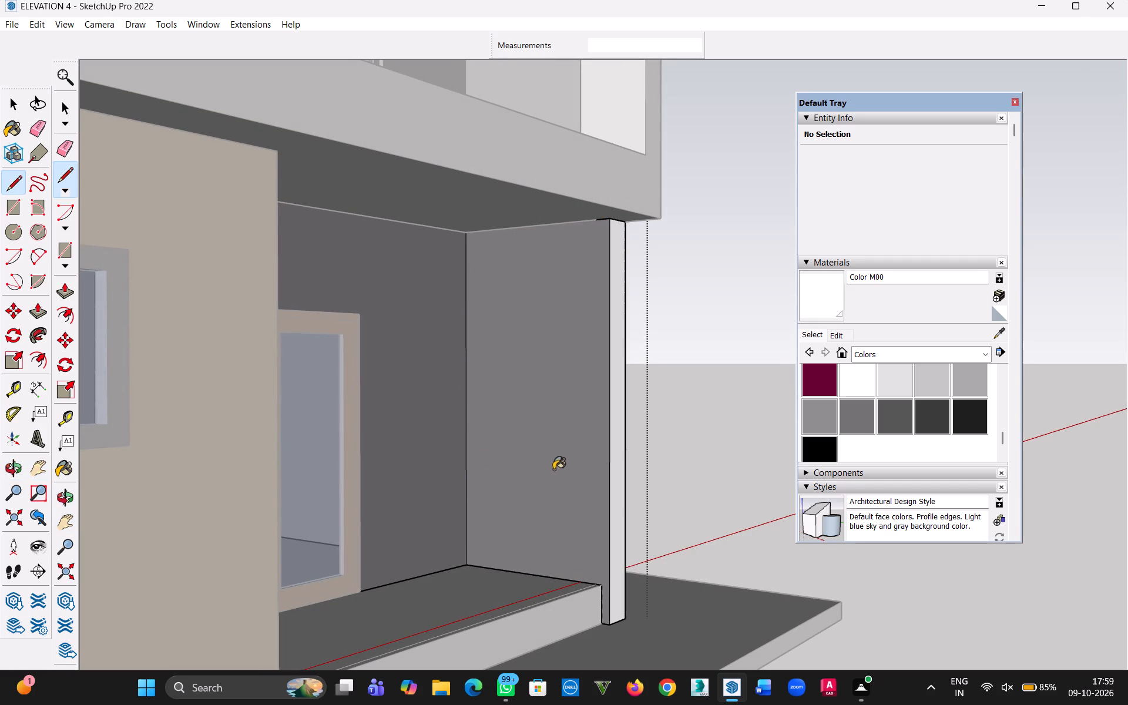
pyautogui.click(551, 466)
# Sample Color M05 from the ground-floor side wall, leave the wall group, and paint the plinth band around the house base with it.
pyautogui.moveTo(747, 500); pyautogui.dragTo(117, 534, button='middle')
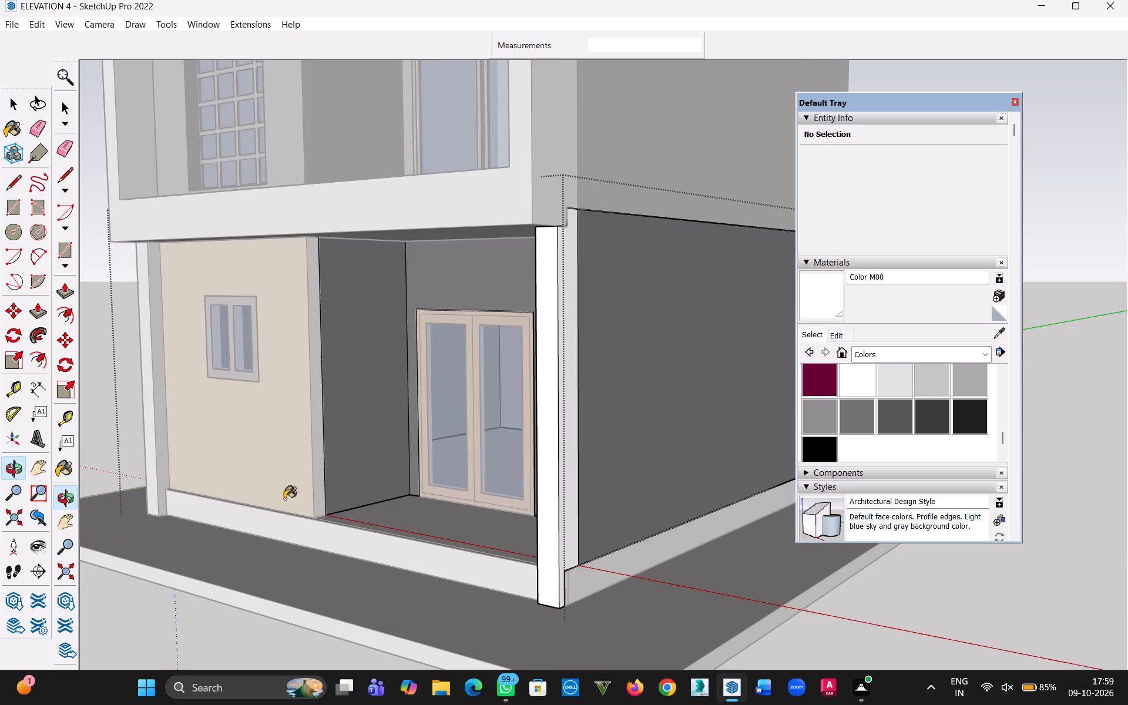
pyautogui.scroll(-4, 308, 502)
pyautogui.moveTo(435, 519); pyautogui.dragTo(356, 463, button='middle')
pyautogui.scroll(-1, 397, 472)
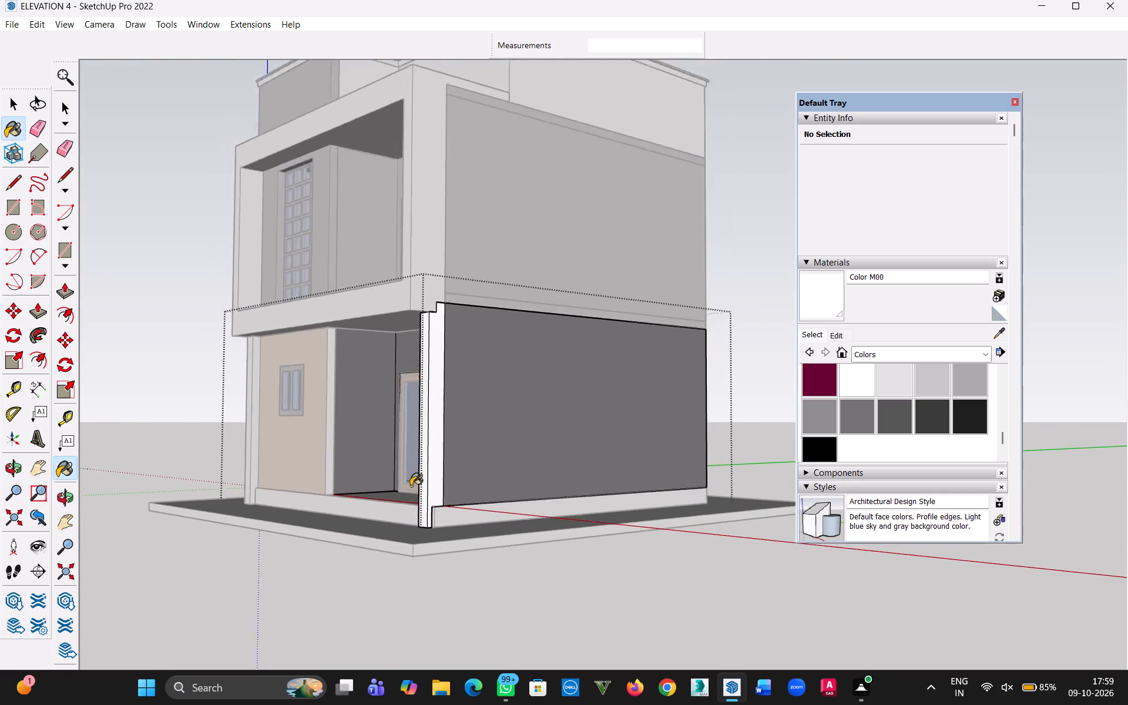
pyautogui.scroll(-1, 411, 486)
pyautogui.moveTo(555, 530); pyautogui.dragTo(433, 549, button='middle')
pyautogui.scroll(5, 425, 532)
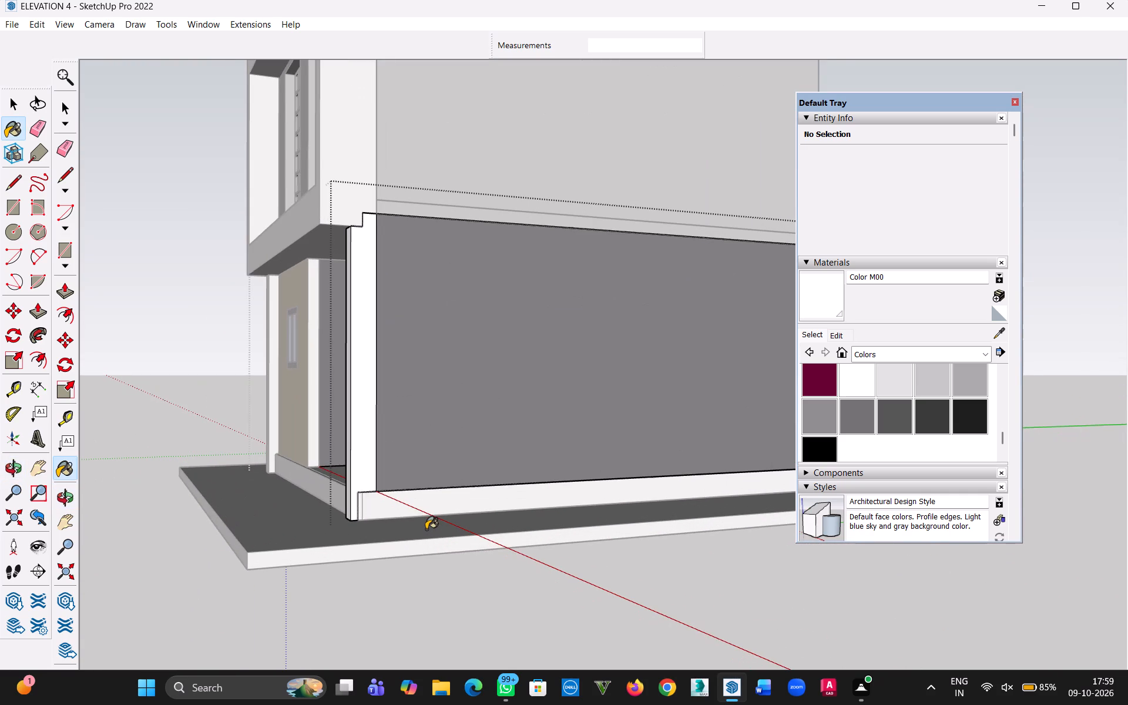
pyautogui.press('b')
pyautogui.click(1007, 333)
pyautogui.click(570, 409)
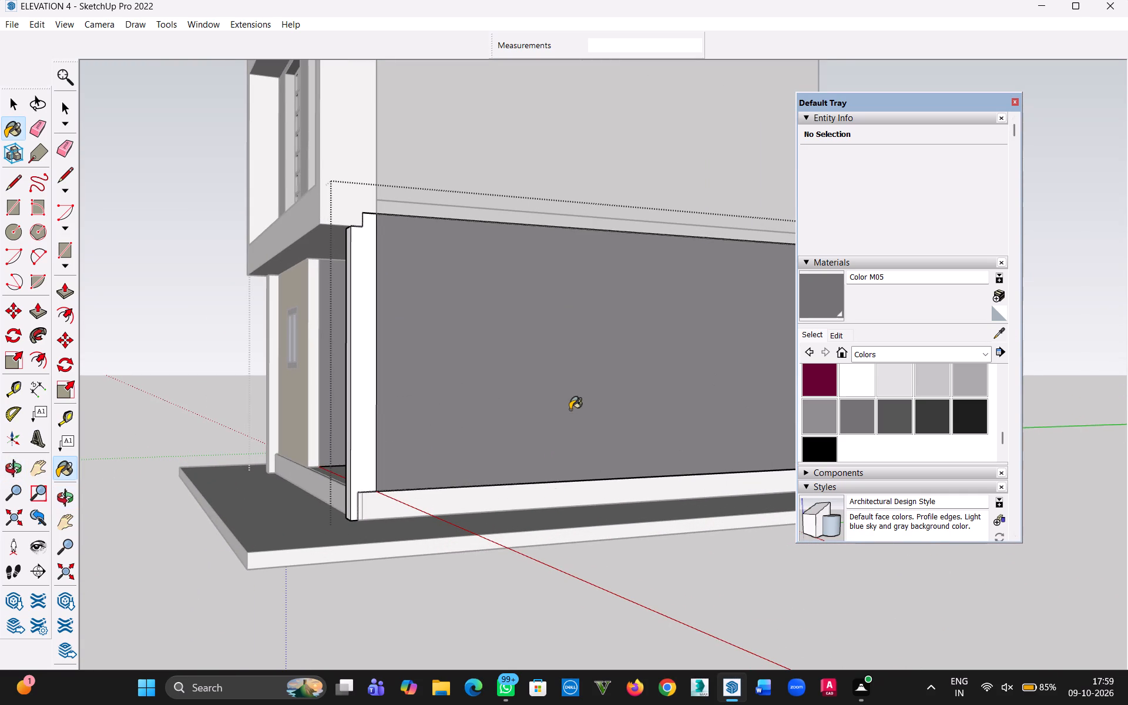
pyautogui.press('b')
pyautogui.click(542, 501)
pyautogui.click(547, 499)
pyautogui.moveTo(559, 533); pyautogui.dragTo(689, 568, button='middle')
pyautogui.click(22, 108)
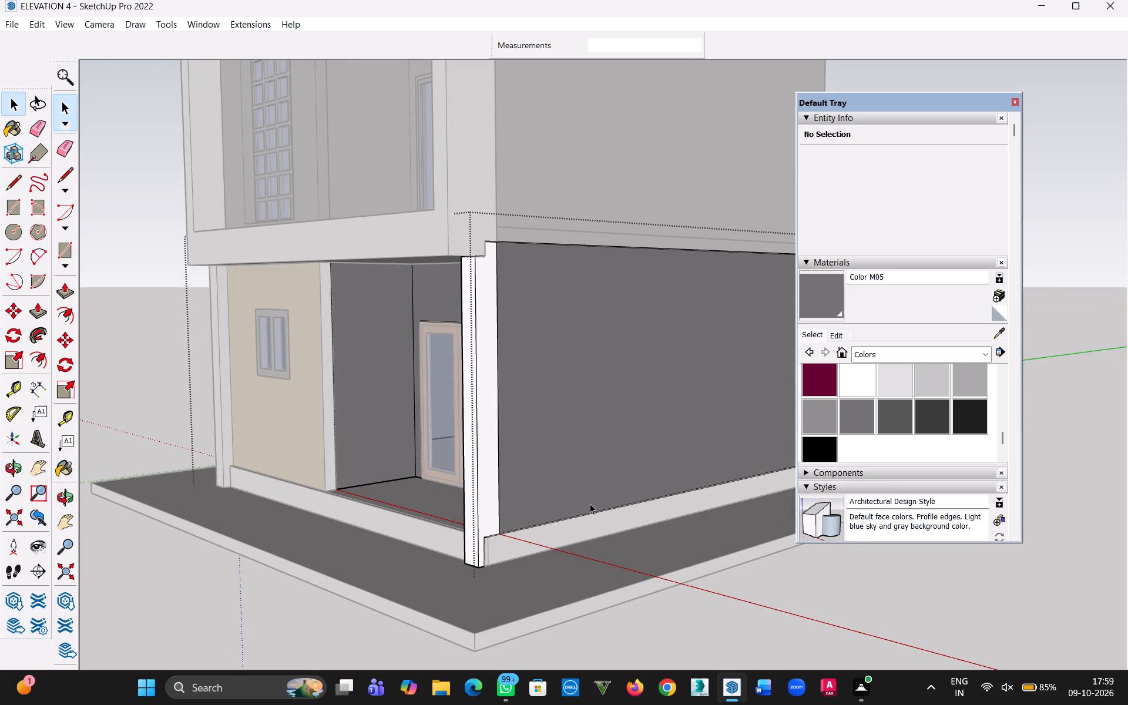
pyautogui.click(740, 619)
pyautogui.press('b')
pyautogui.click(576, 530)
# Open the clad front wall group, sample its Roofing Slate Tan material, and paint the wall's white end face beside the porch with it.
pyautogui.scroll(-4, 574, 552)
pyautogui.moveTo(503, 551); pyautogui.dragTo(820, 539, button='middle')
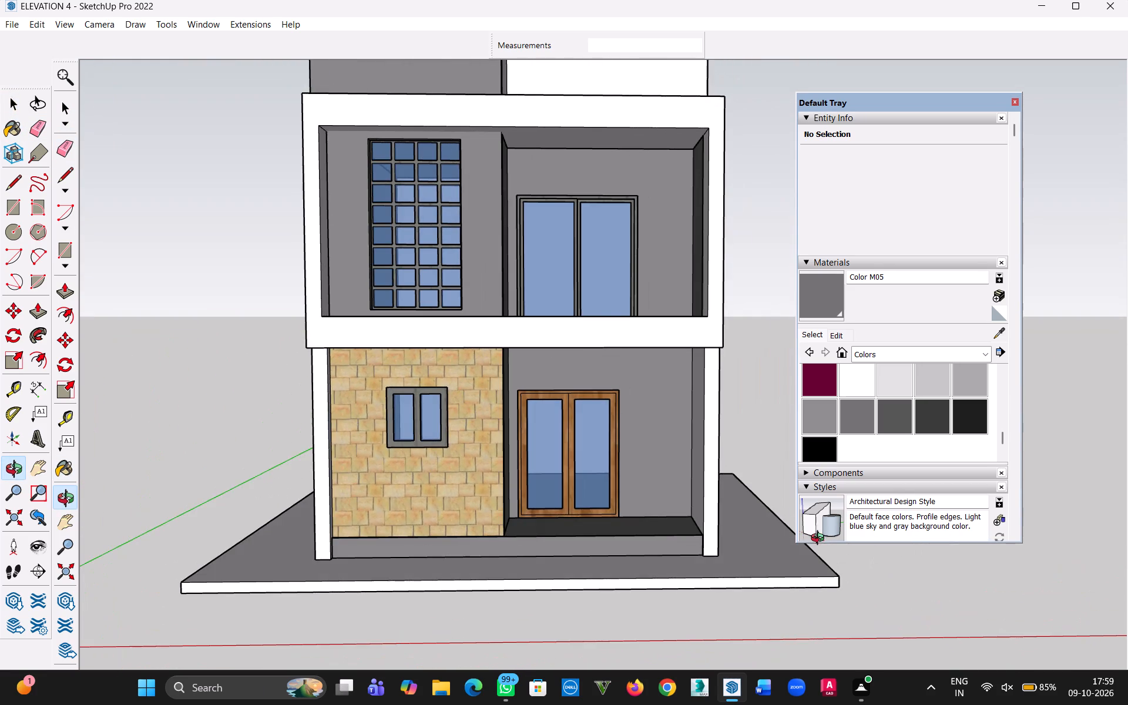
pyautogui.moveTo(820, 539); pyautogui.dragTo(476, 565, button='middle')
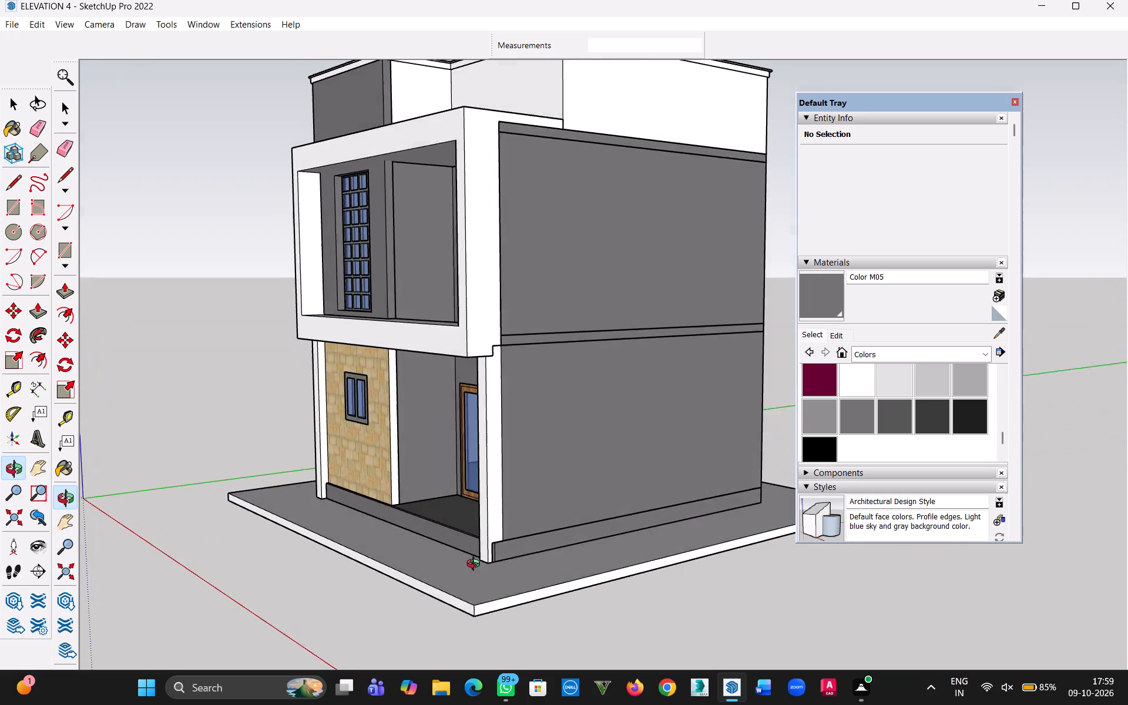
pyautogui.moveTo(476, 565); pyautogui.dragTo(481, 570, button='middle')
pyautogui.scroll(3, 351, 488)
pyautogui.click(14, 102)
pyautogui.click(194, 390)
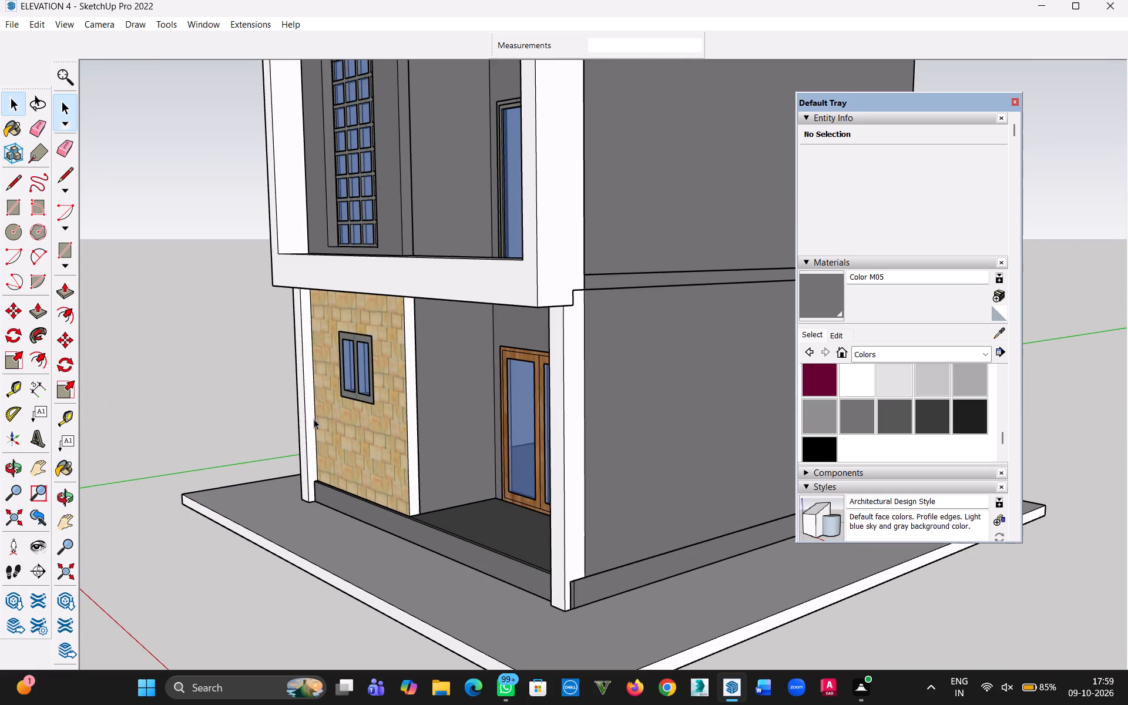
pyautogui.moveTo(440, 399); pyautogui.dragTo(387, 399, button='middle')
pyautogui.scroll(8, 387, 404)
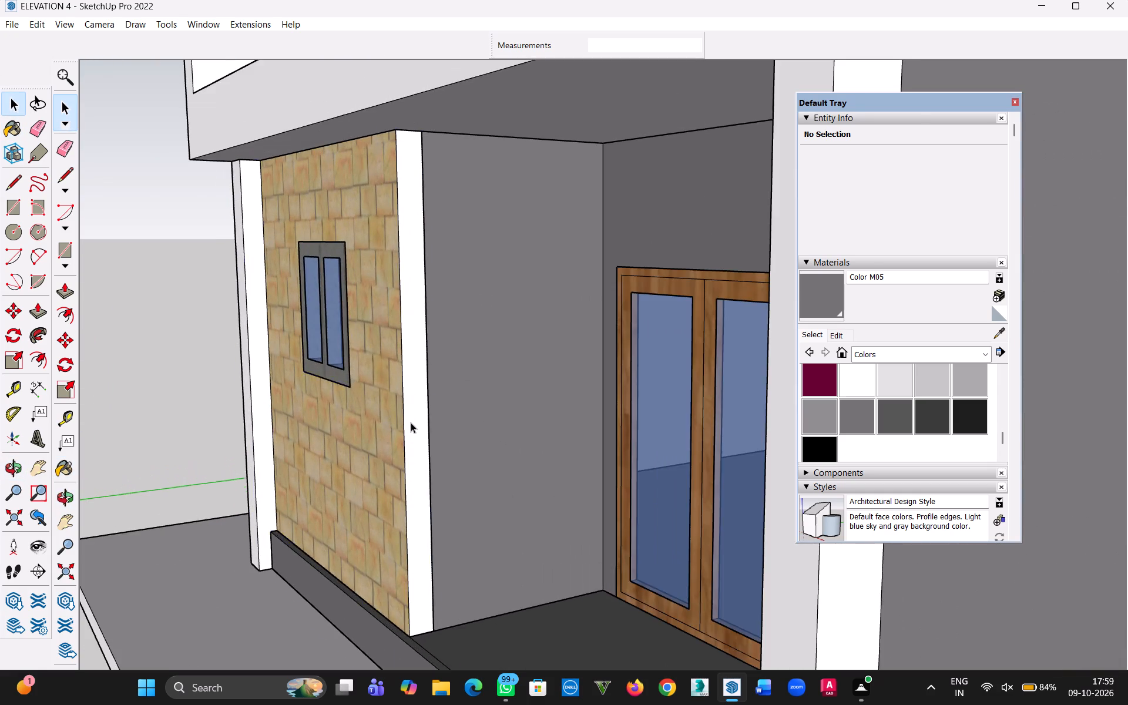
pyautogui.doubleClick(411, 422)
pyautogui.press('b')
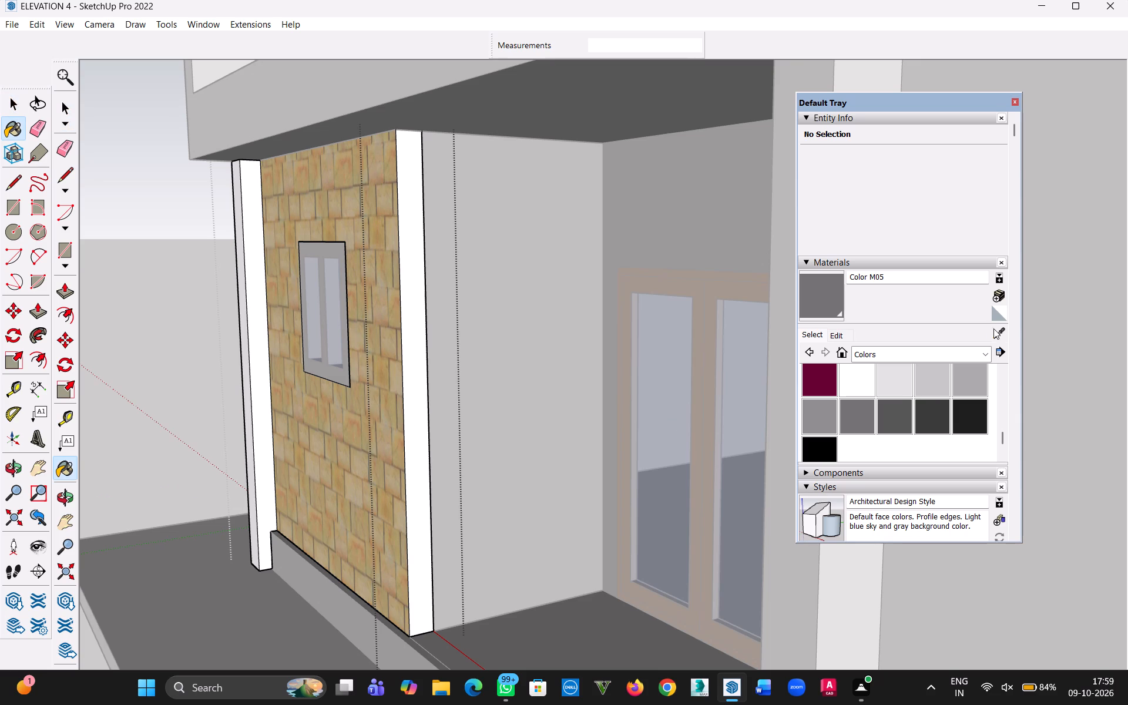
pyautogui.click(1000, 331)
pyautogui.click(388, 415)
pyautogui.click(412, 428)
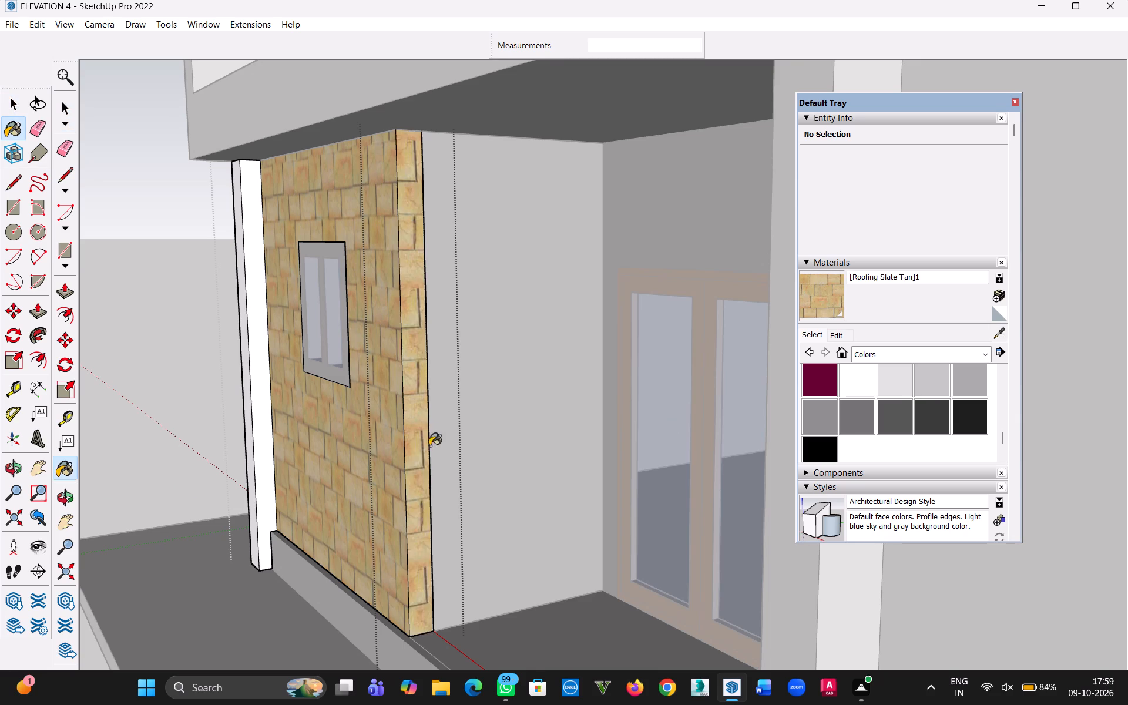
pyautogui.scroll(-4, 426, 460)
pyautogui.moveTo(383, 469); pyautogui.dragTo(817, 452, button='middle')
pyautogui.scroll(-6, 364, 475)
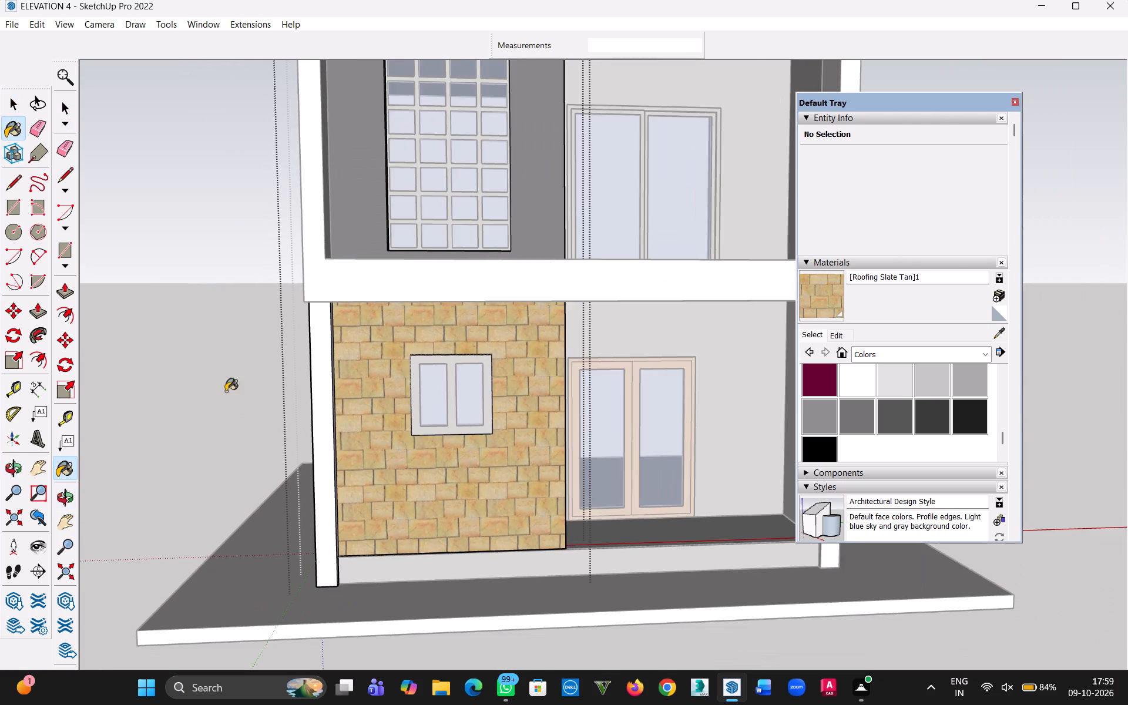
# Leave the clad front wall group and return to the whole house model.
pyautogui.moveTo(226, 391); pyautogui.dragTo(609, 441, button='middle')
pyautogui.scroll(-5, 607, 444)
pyautogui.moveTo(551, 459); pyautogui.dragTo(573, 467, button='middle')
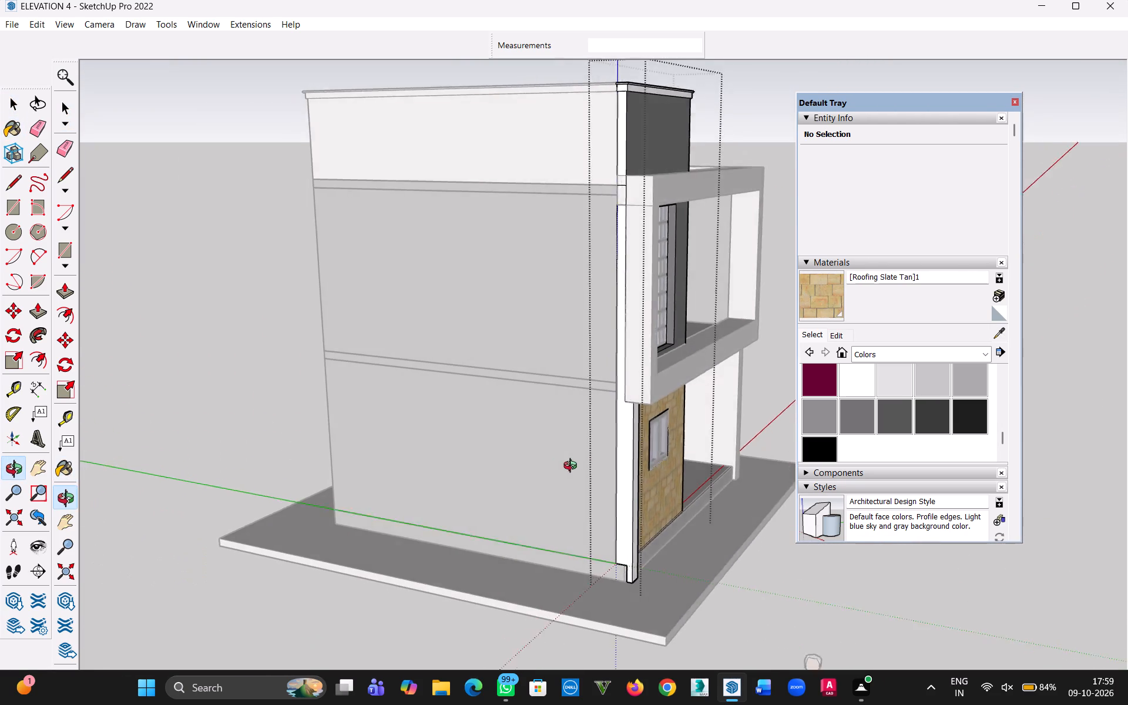
pyautogui.moveTo(573, 467); pyautogui.dragTo(630, 501, button='middle')
pyautogui.click(14, 106)
pyautogui.click(217, 252)
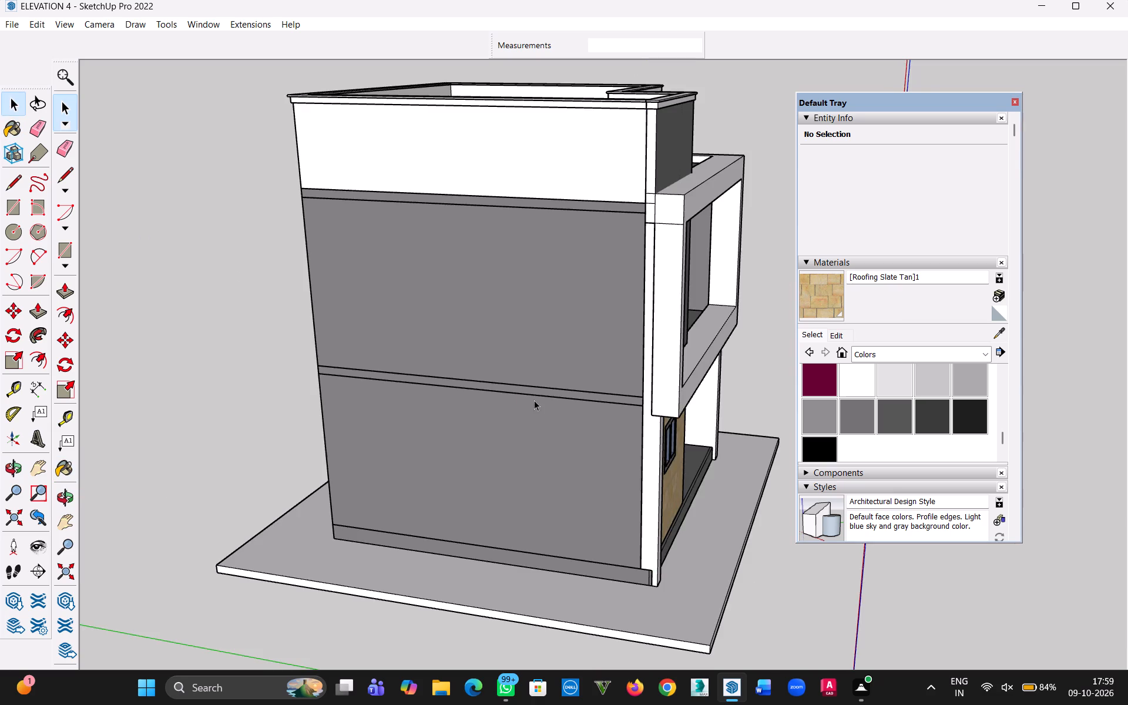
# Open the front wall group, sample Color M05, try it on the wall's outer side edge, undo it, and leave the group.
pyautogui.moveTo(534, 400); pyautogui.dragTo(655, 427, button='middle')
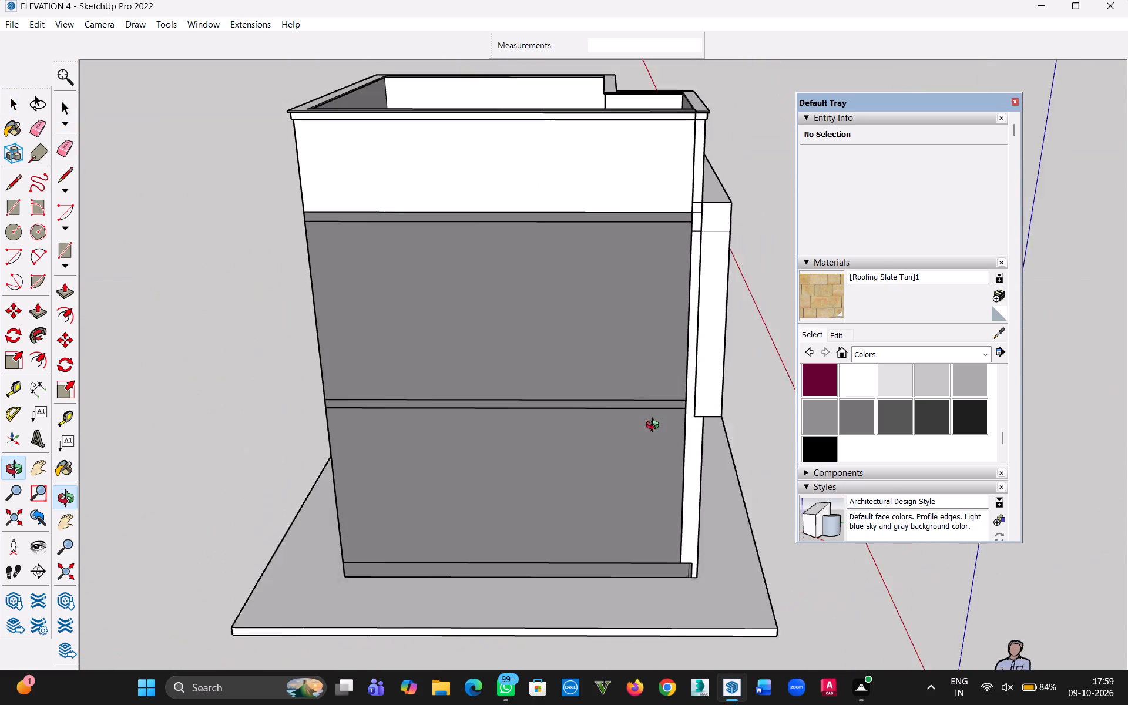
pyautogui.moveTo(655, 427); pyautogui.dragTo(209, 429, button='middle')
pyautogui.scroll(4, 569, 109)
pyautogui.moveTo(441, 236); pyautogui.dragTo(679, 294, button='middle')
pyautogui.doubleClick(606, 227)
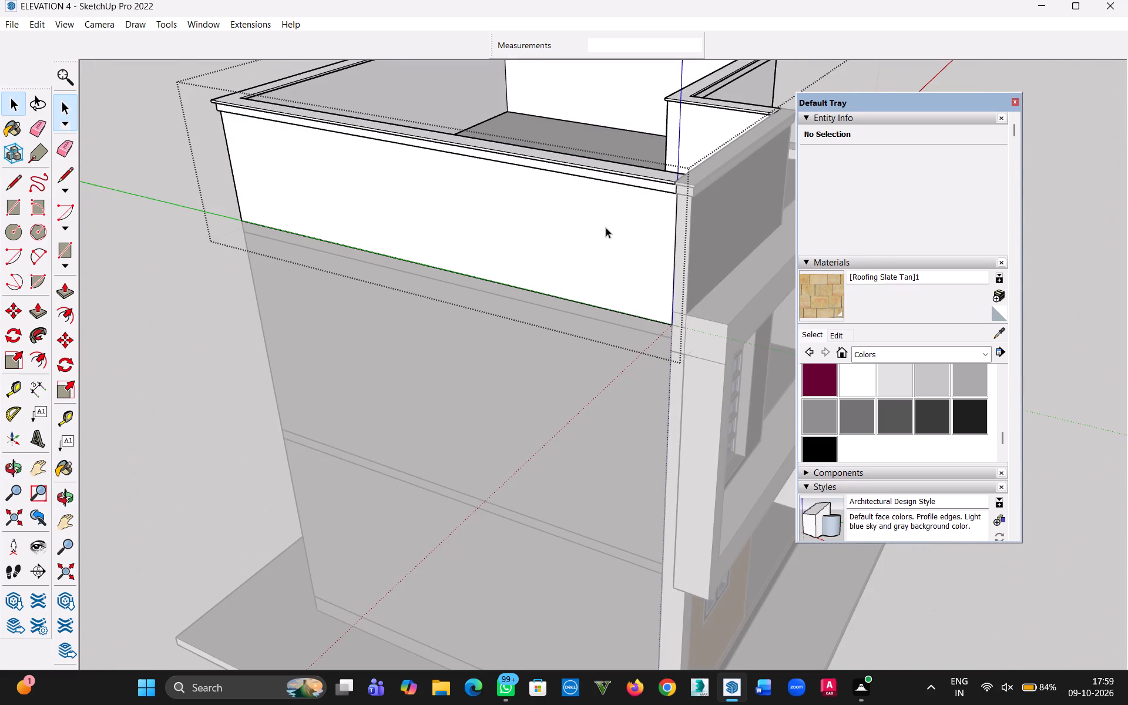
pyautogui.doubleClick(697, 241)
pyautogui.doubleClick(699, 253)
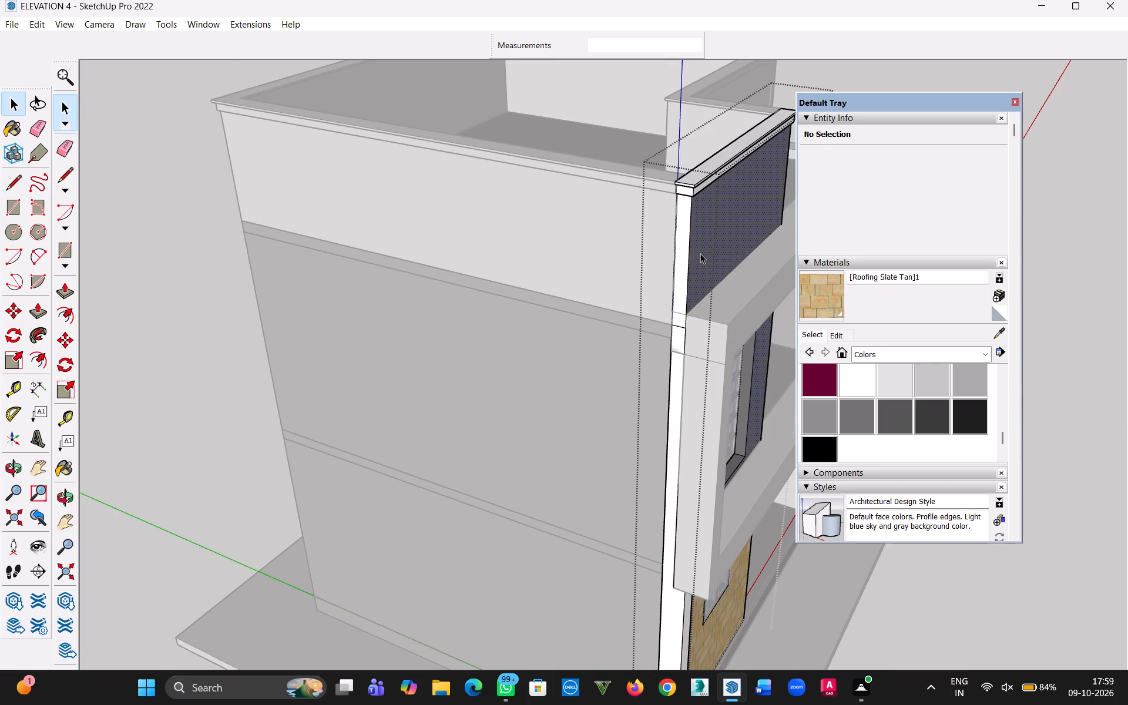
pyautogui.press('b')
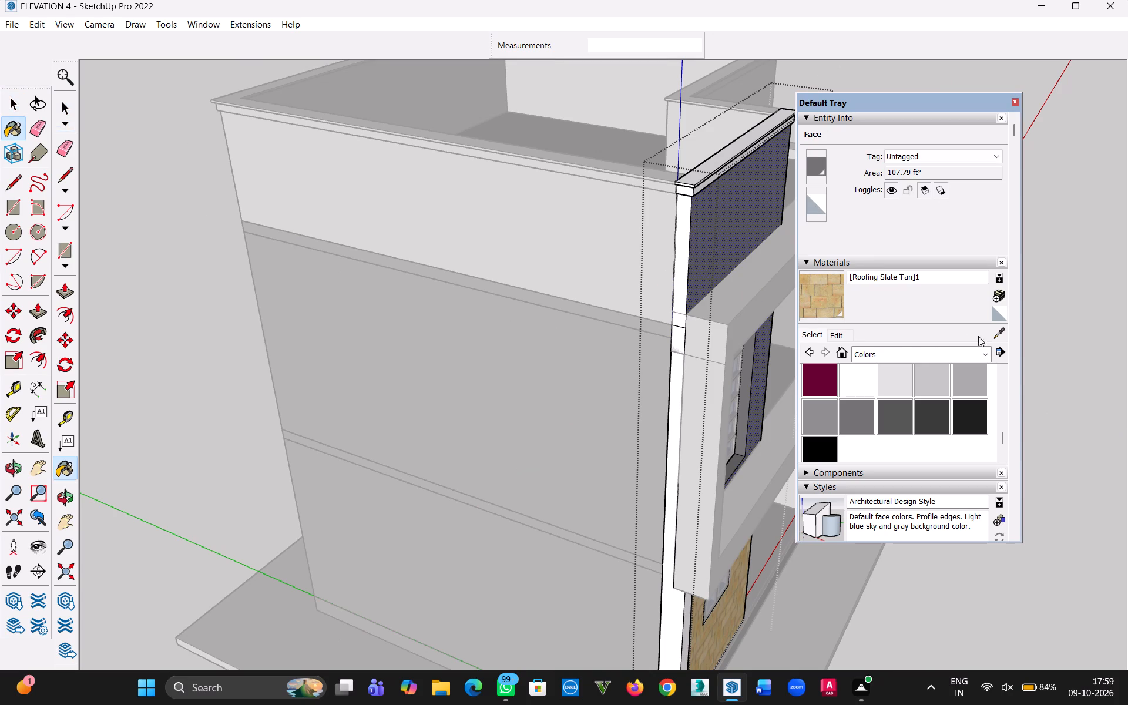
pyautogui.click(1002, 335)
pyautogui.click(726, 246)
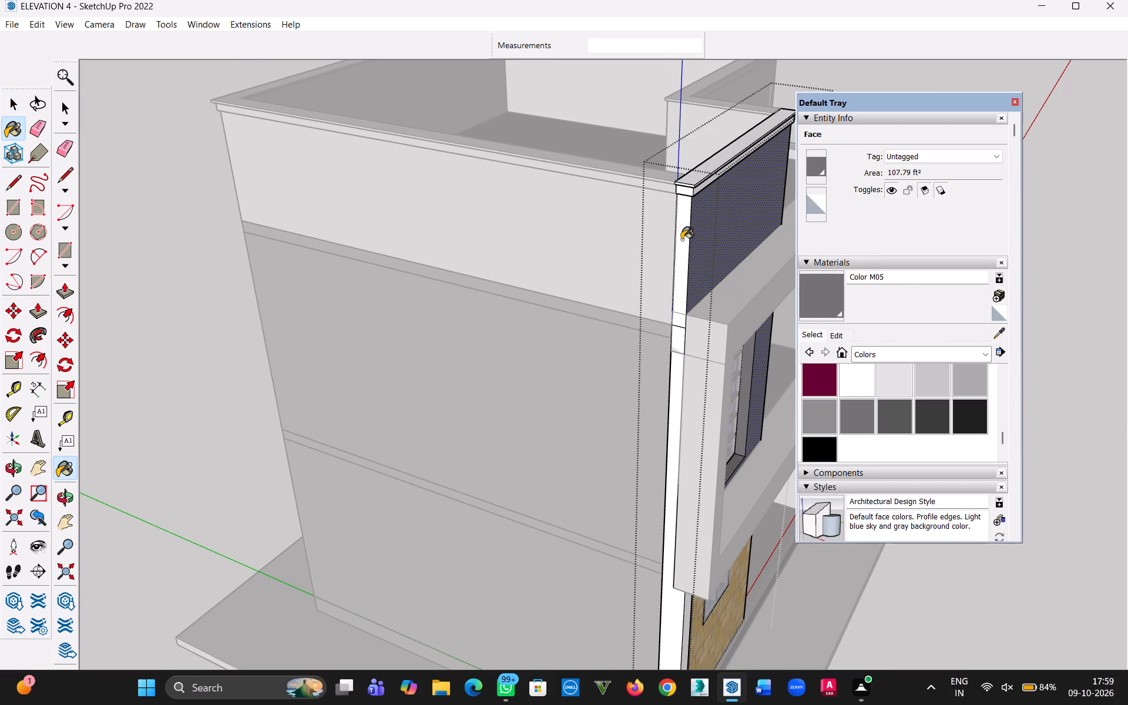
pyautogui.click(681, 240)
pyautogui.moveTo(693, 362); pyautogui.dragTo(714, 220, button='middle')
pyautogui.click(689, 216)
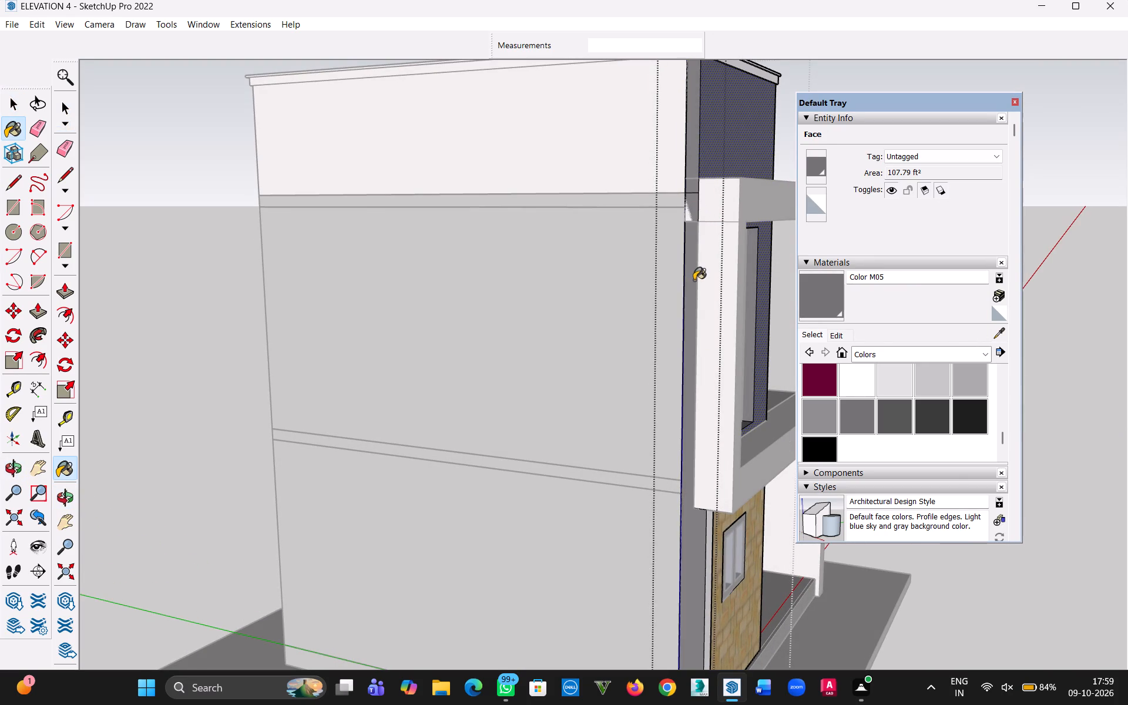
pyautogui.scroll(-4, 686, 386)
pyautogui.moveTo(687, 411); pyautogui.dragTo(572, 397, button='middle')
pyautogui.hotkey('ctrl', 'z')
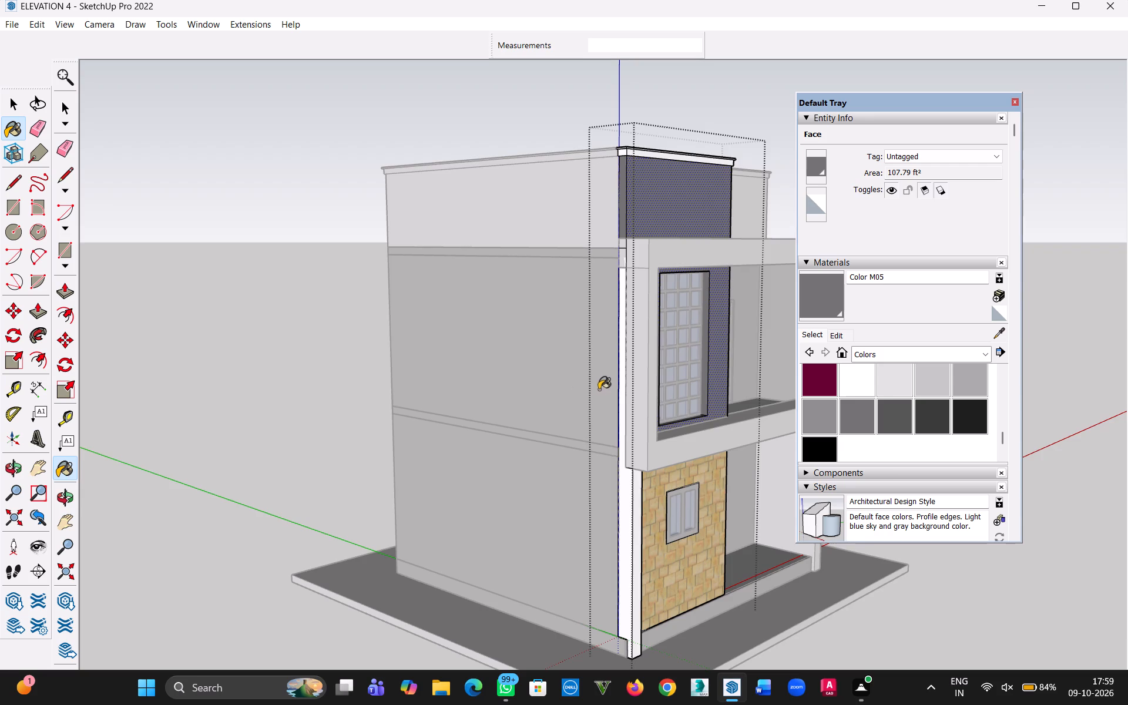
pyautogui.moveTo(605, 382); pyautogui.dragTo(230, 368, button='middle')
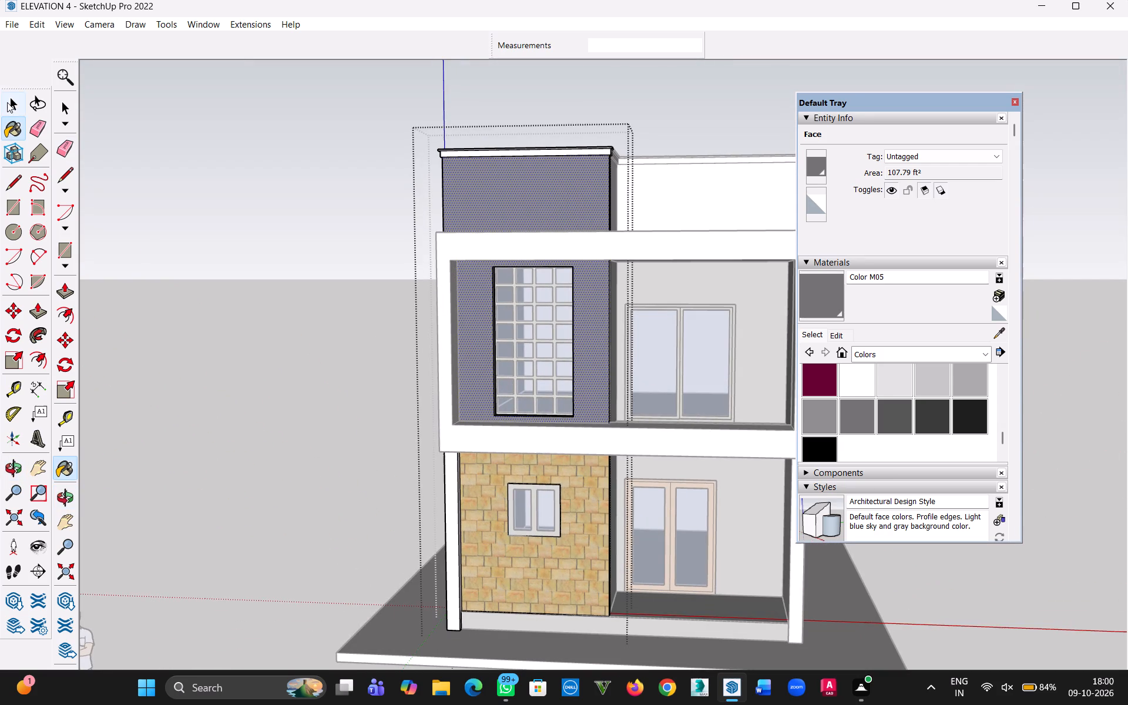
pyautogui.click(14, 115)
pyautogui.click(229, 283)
# Browse the Patterns, Stone and Roofing material collections for a finish for the balcony frame.
pyautogui.moveTo(391, 310); pyautogui.dragTo(307, 358, button='middle')
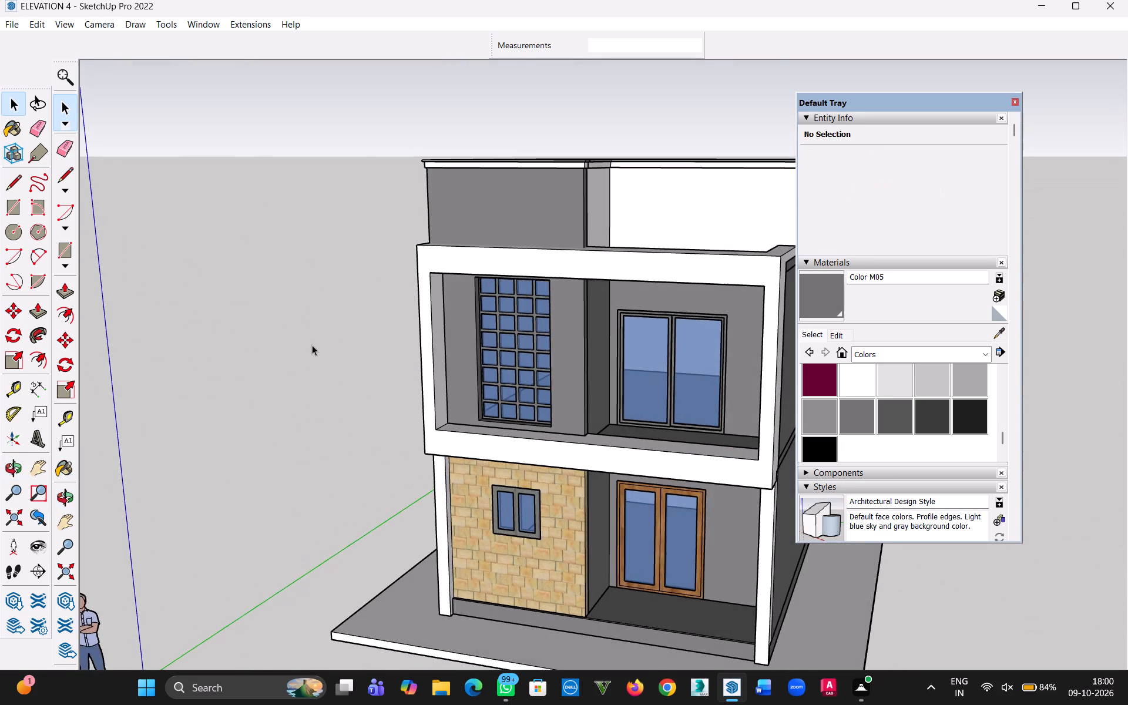
pyautogui.scroll(-3, 312, 345)
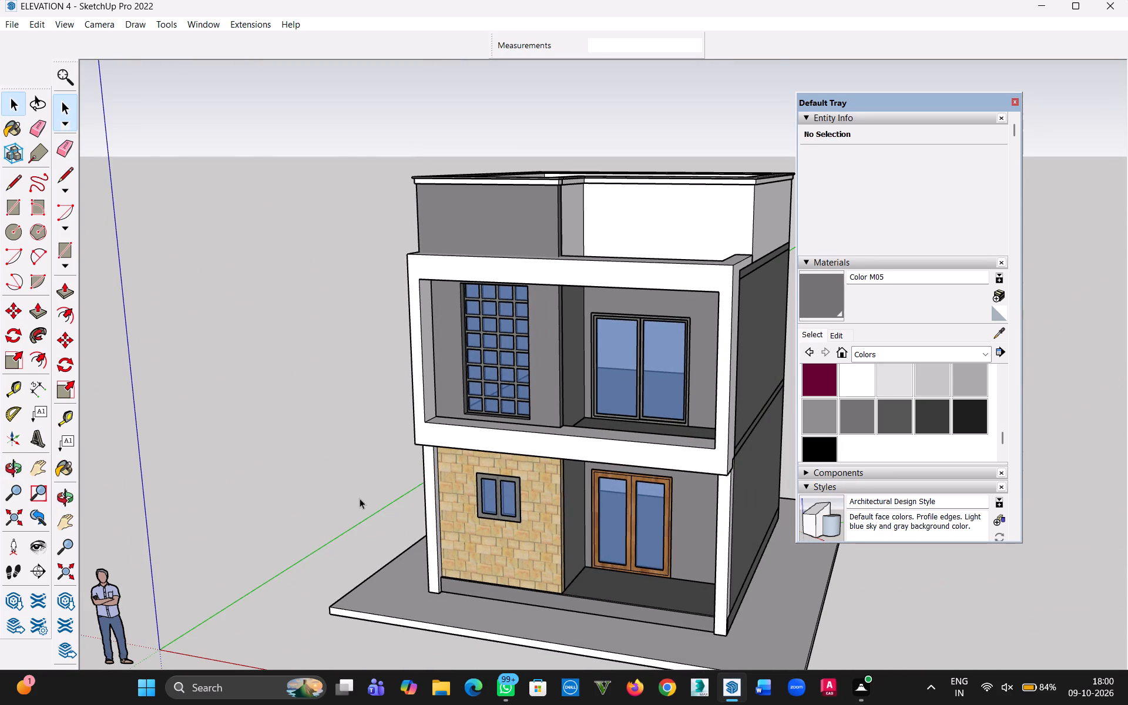
pyautogui.click(814, 335)
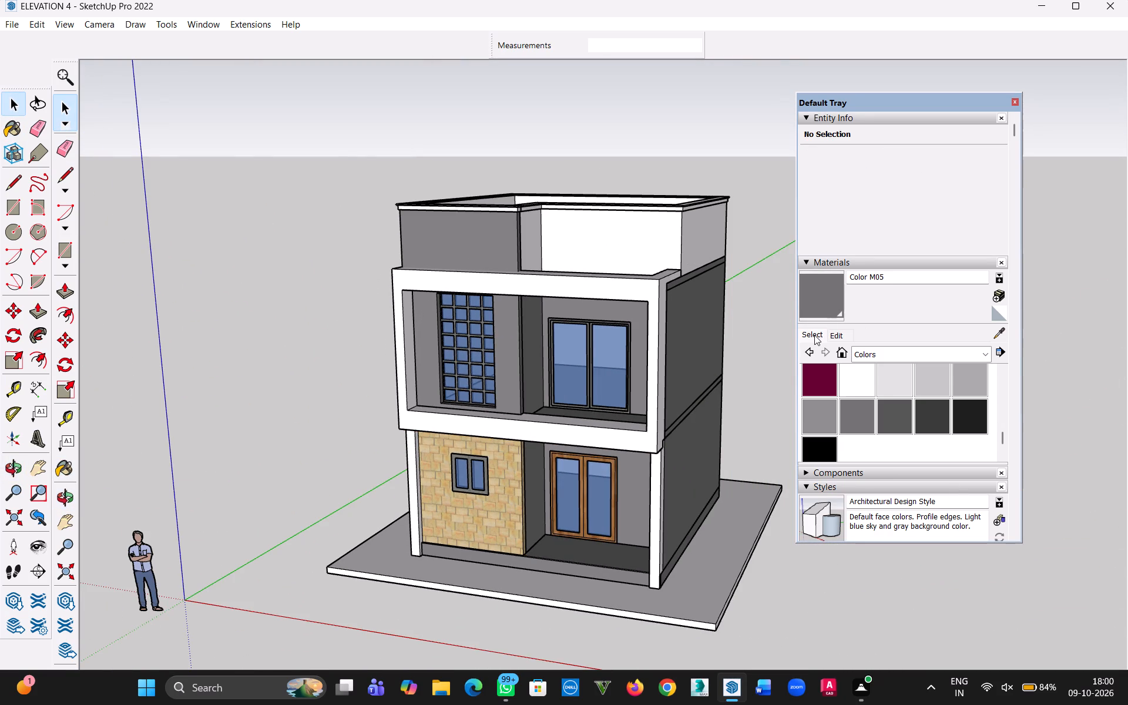
pyautogui.click(841, 334)
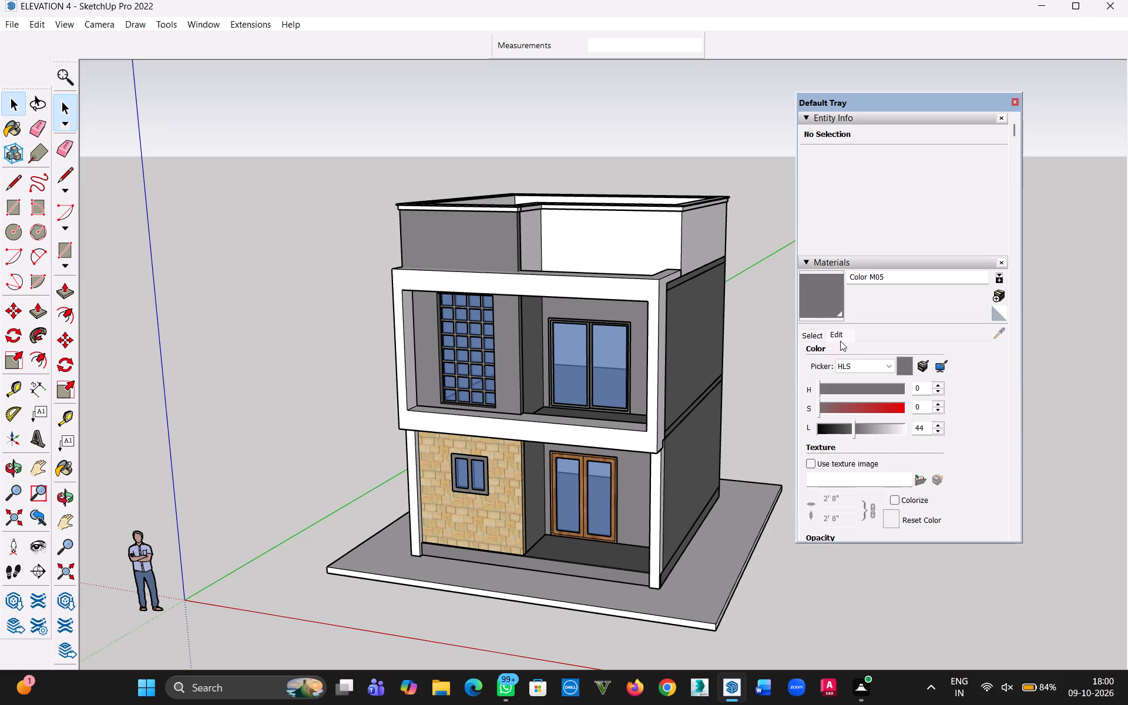
pyautogui.click(817, 338)
pyautogui.click(914, 354)
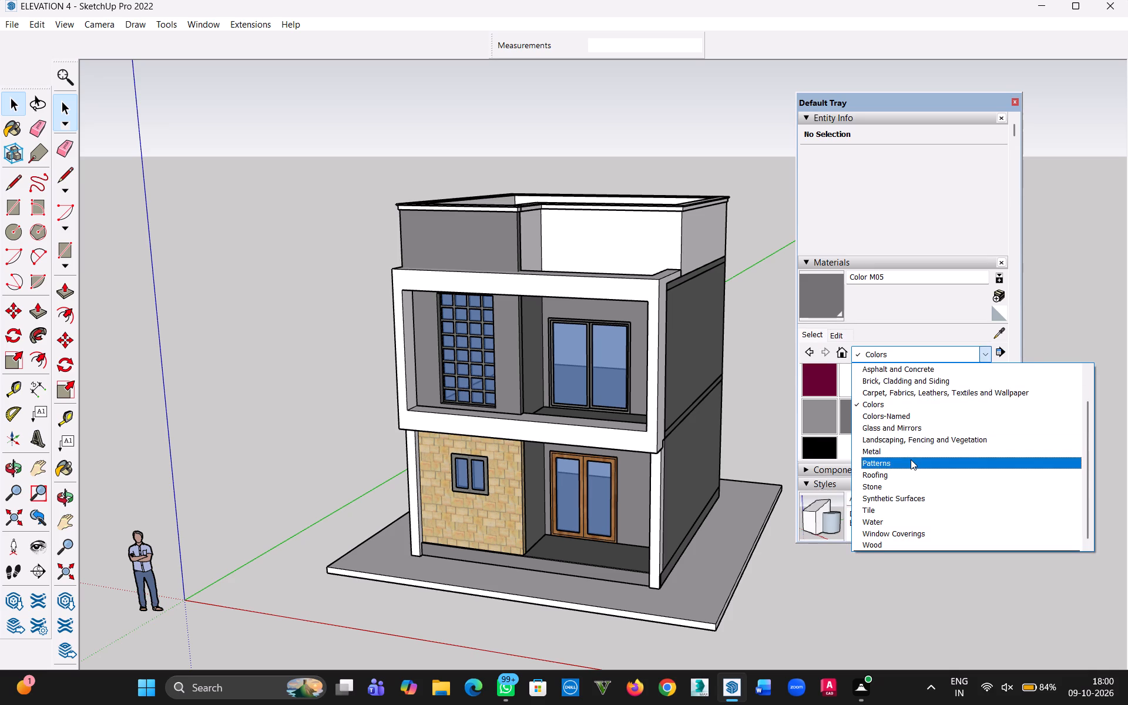
pyautogui.click(911, 459)
pyautogui.scroll(-3, 913, 434)
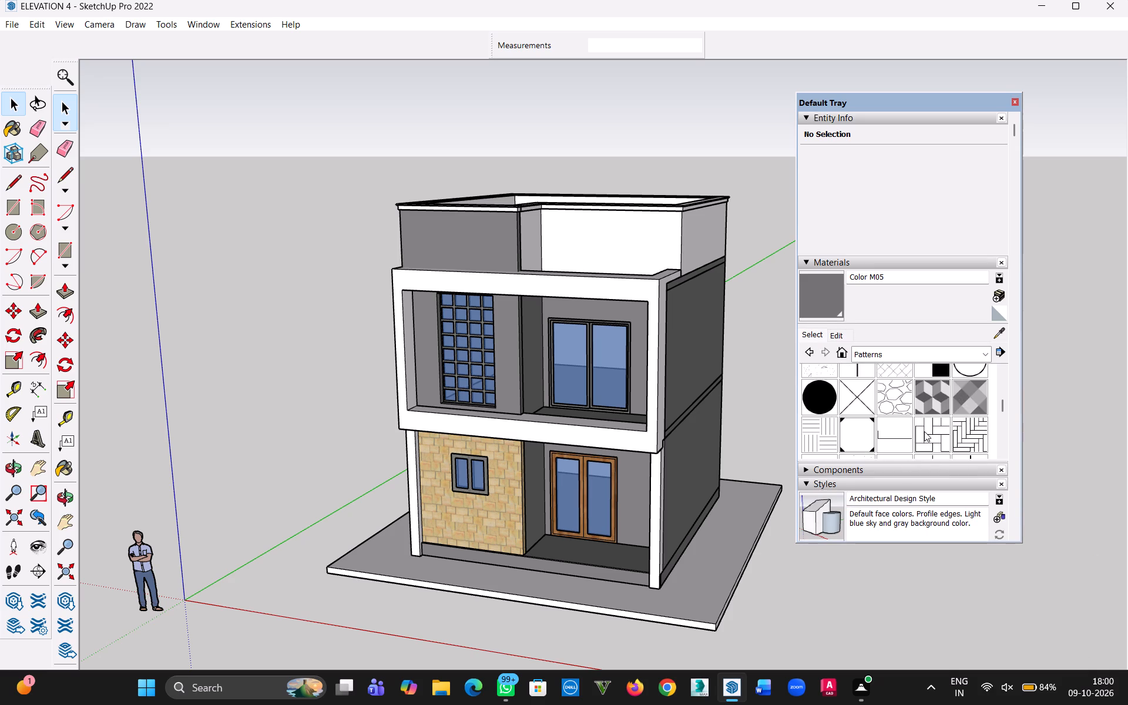
pyautogui.scroll(-5, 925, 427)
pyautogui.scroll(1, 930, 411)
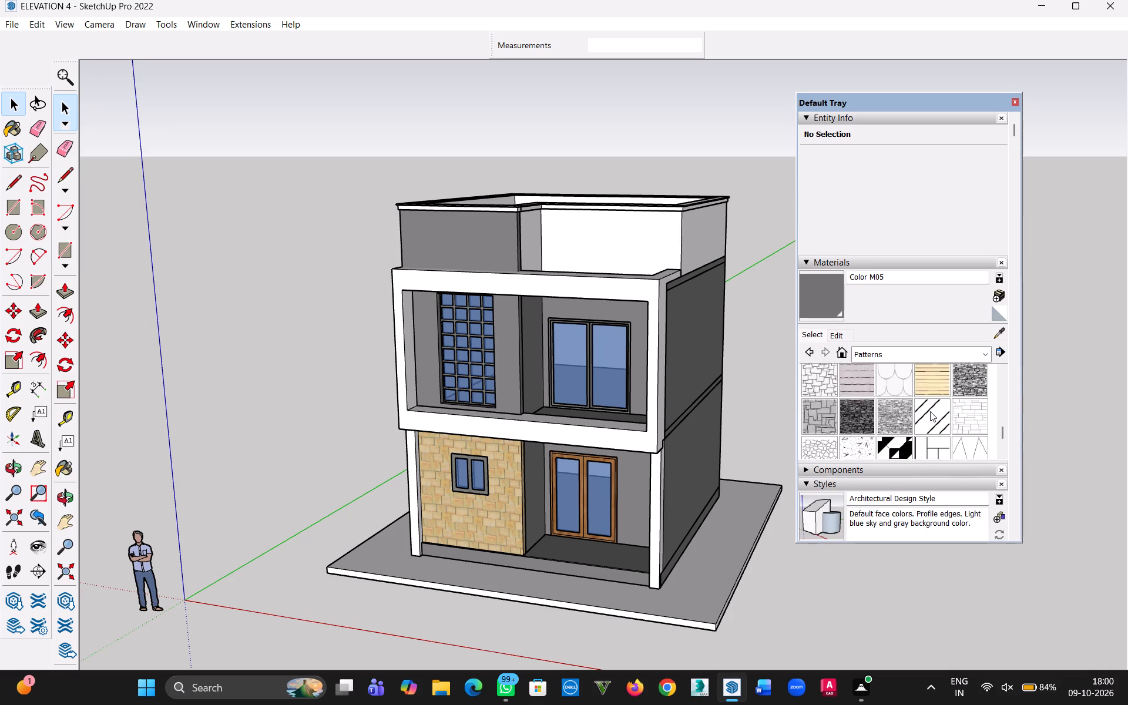
pyautogui.scroll(4, 930, 411)
pyautogui.click(921, 347)
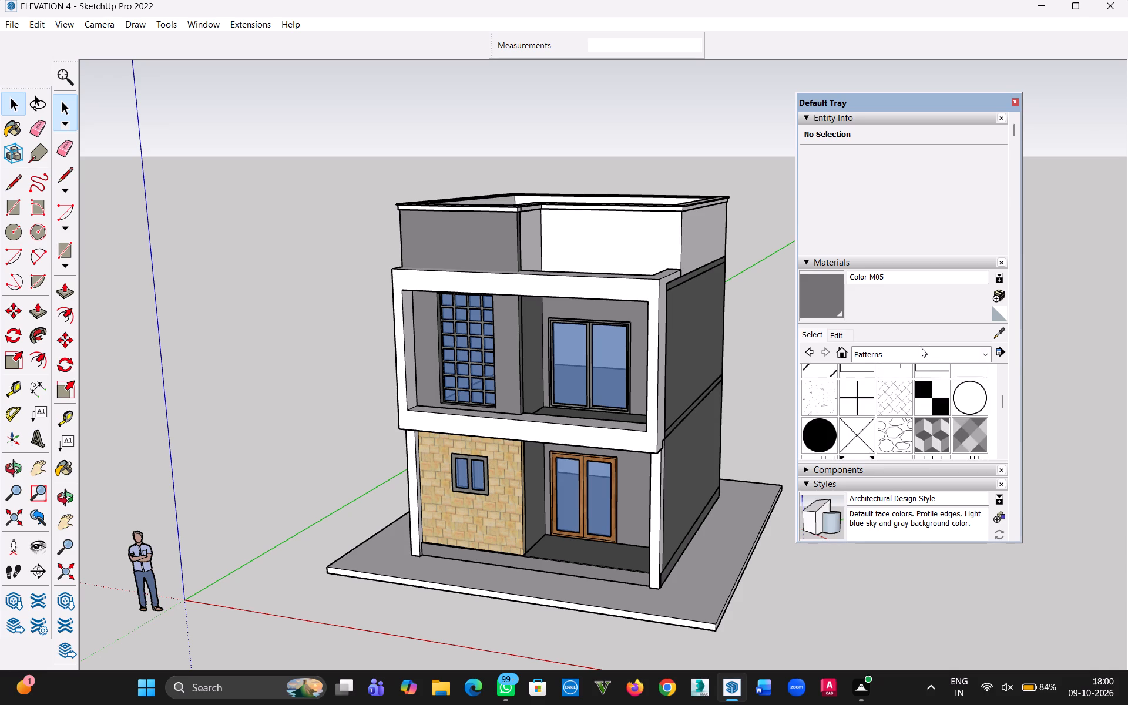
pyautogui.click(895, 486)
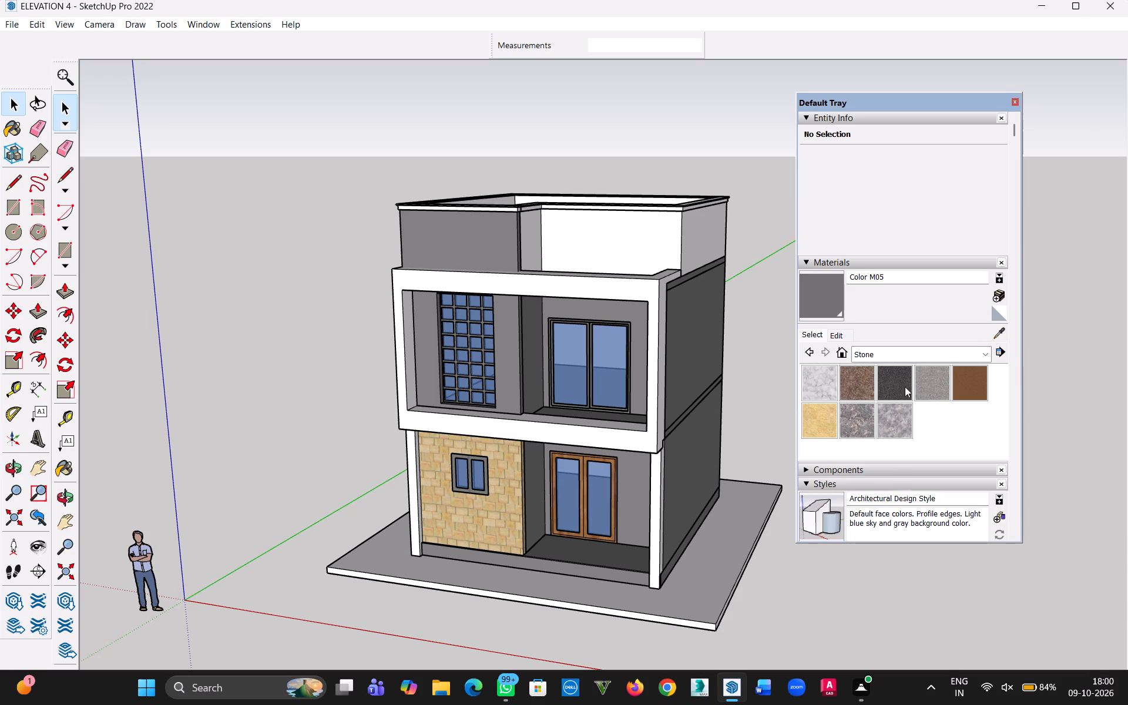
pyautogui.click(910, 355)
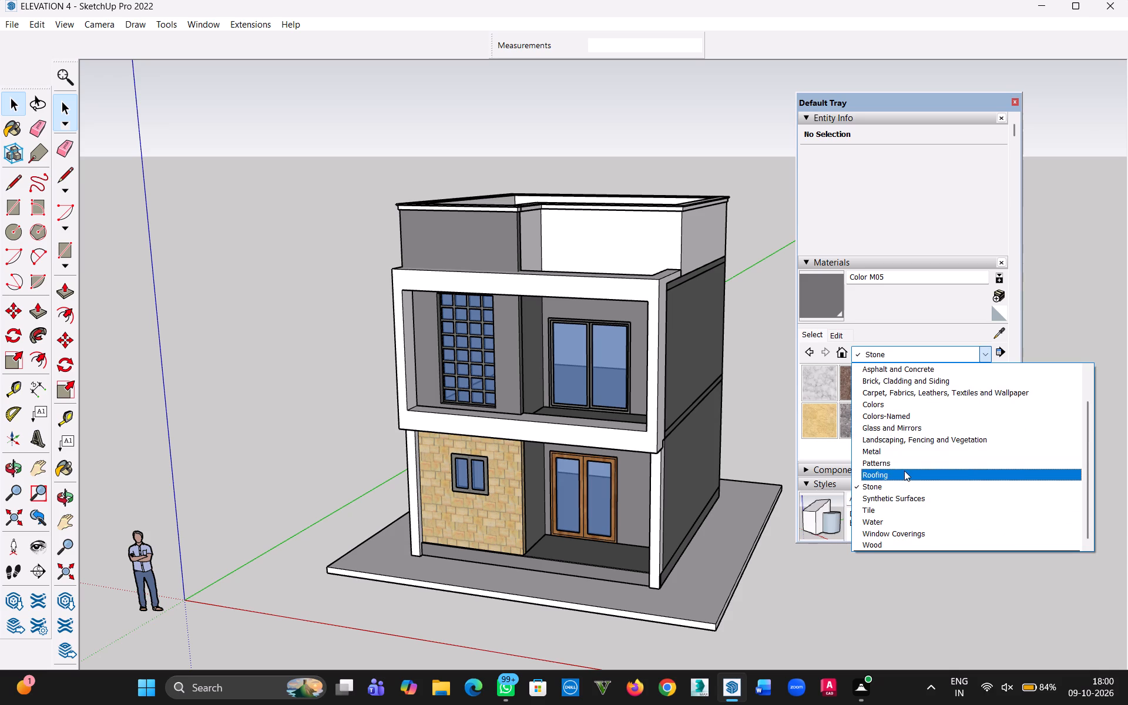
pyautogui.click(904, 471)
# Choose Black Lines 2 from the Patterns collection and paint the projecting first-floor balcony frame with it.
pyautogui.click(911, 353)
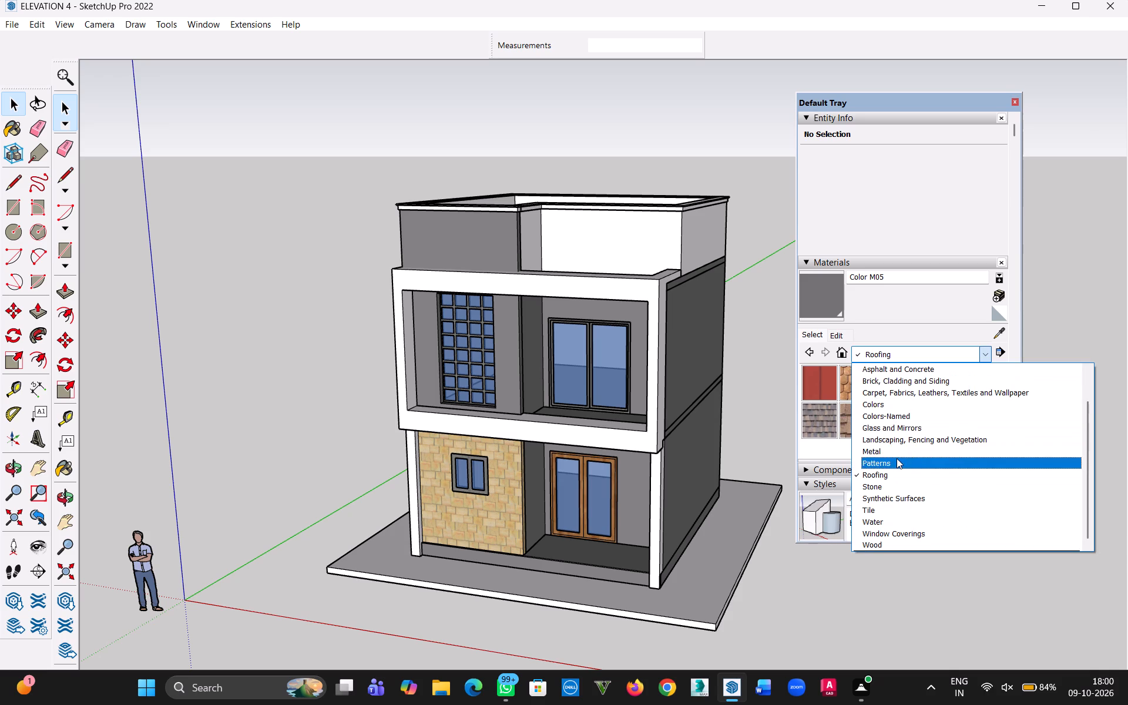
pyautogui.click(896, 458)
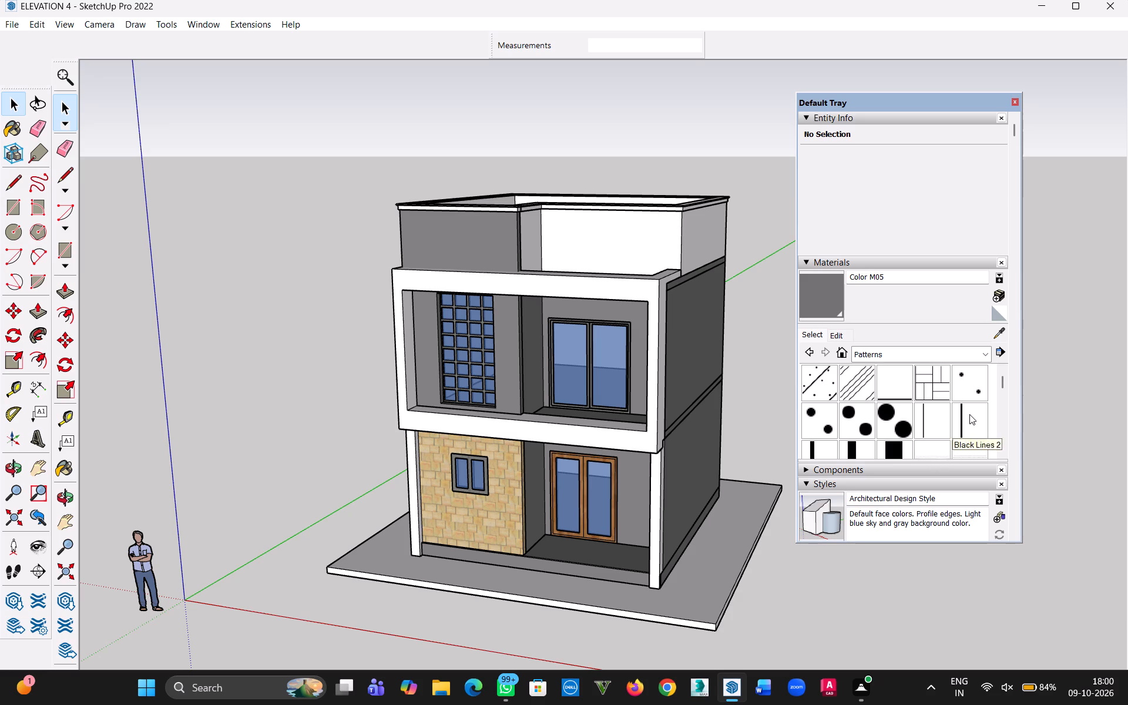
pyautogui.click(970, 413)
pyautogui.click(622, 288)
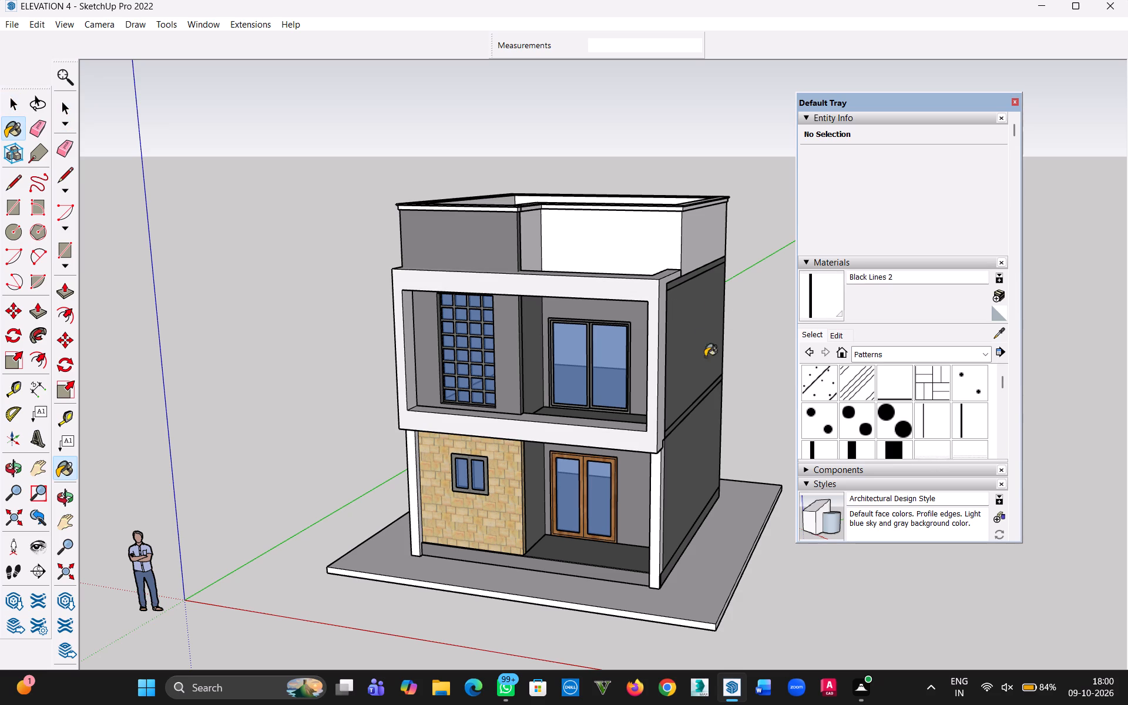
pyautogui.moveTo(723, 389); pyautogui.dragTo(482, 390, button='middle')
pyautogui.scroll(1, 845, 330)
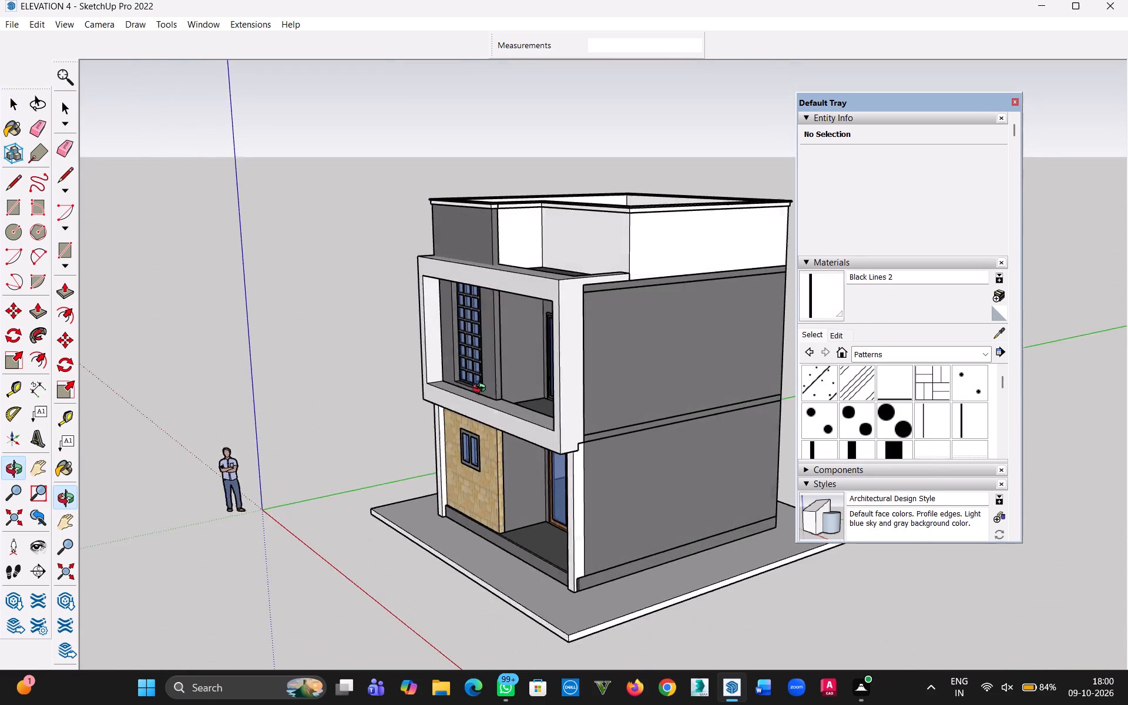
pyautogui.moveTo(482, 390); pyautogui.dragTo(394, 387, button='middle')
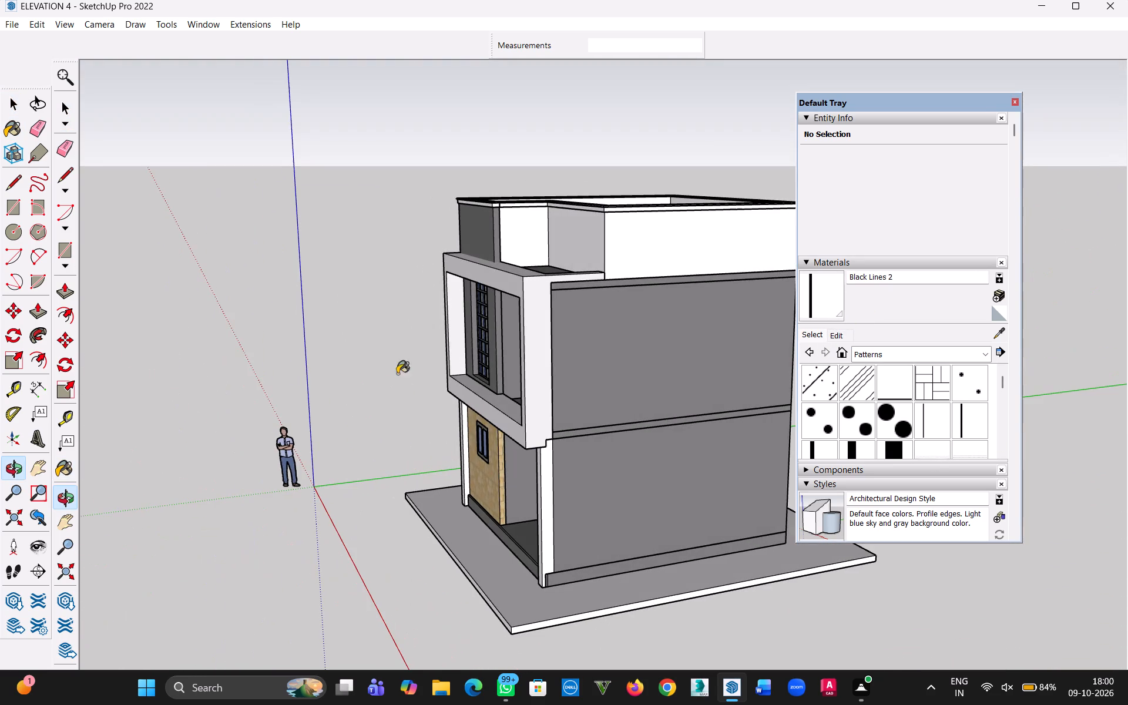
pyautogui.click(543, 335)
pyautogui.moveTo(549, 384); pyautogui.dragTo(898, 276, button='middle')
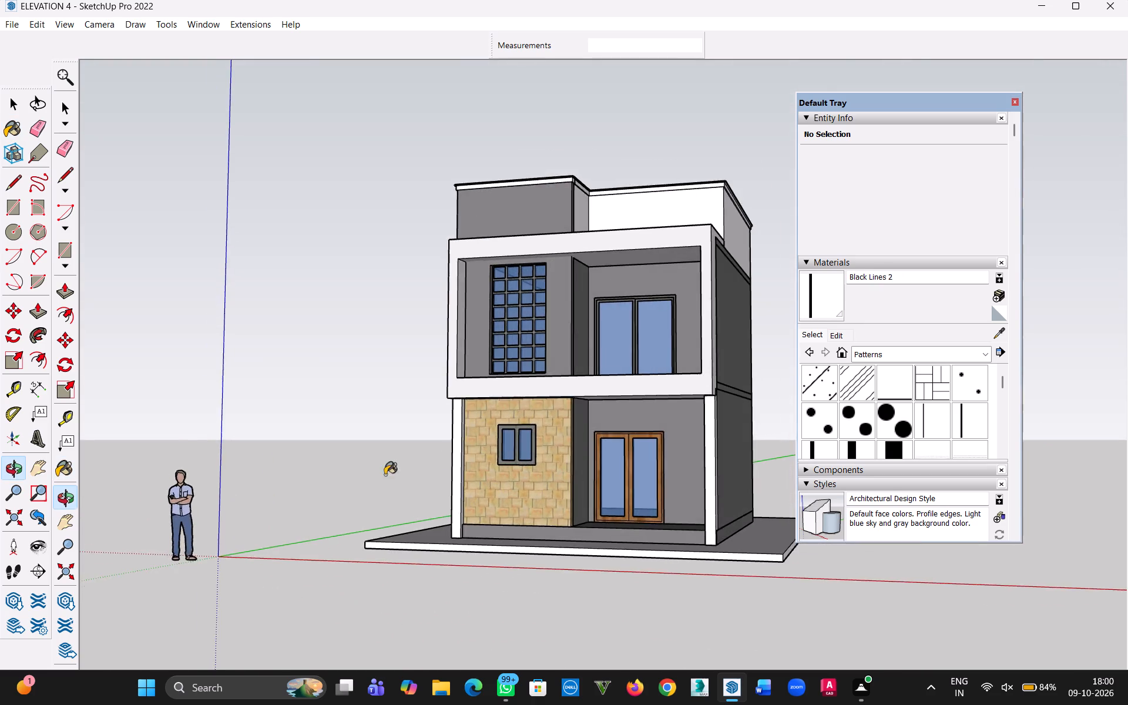
pyautogui.scroll(7, 385, 475)
pyautogui.click(484, 460)
pyautogui.scroll(-5, 508, 450)
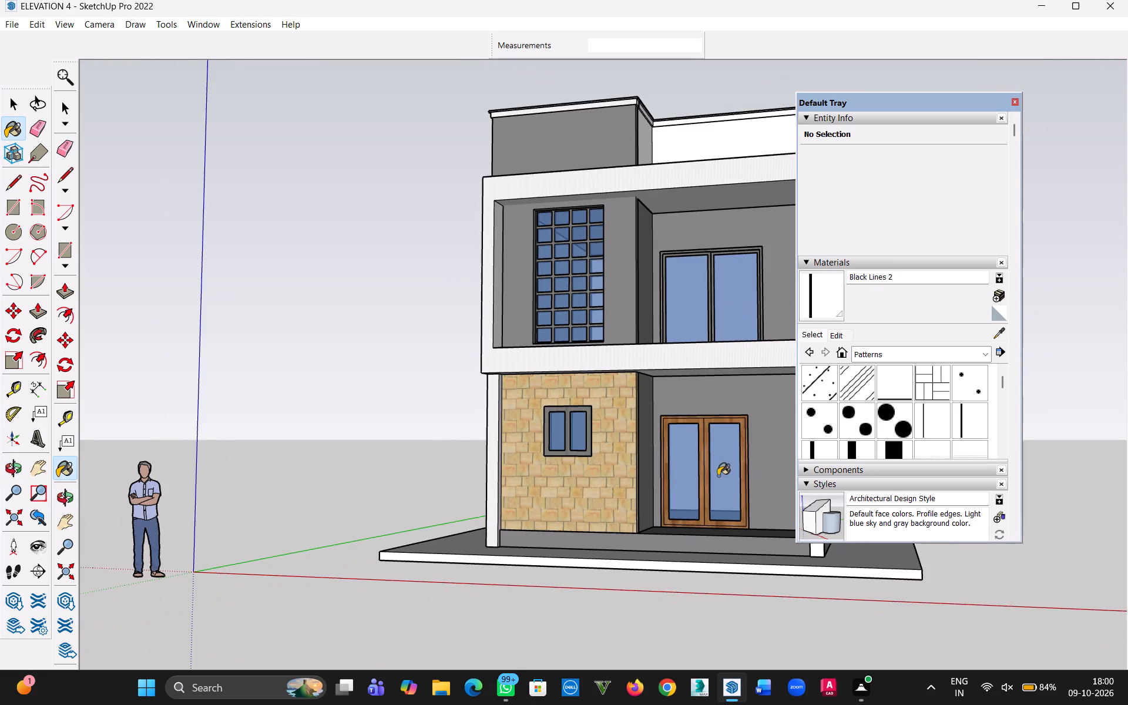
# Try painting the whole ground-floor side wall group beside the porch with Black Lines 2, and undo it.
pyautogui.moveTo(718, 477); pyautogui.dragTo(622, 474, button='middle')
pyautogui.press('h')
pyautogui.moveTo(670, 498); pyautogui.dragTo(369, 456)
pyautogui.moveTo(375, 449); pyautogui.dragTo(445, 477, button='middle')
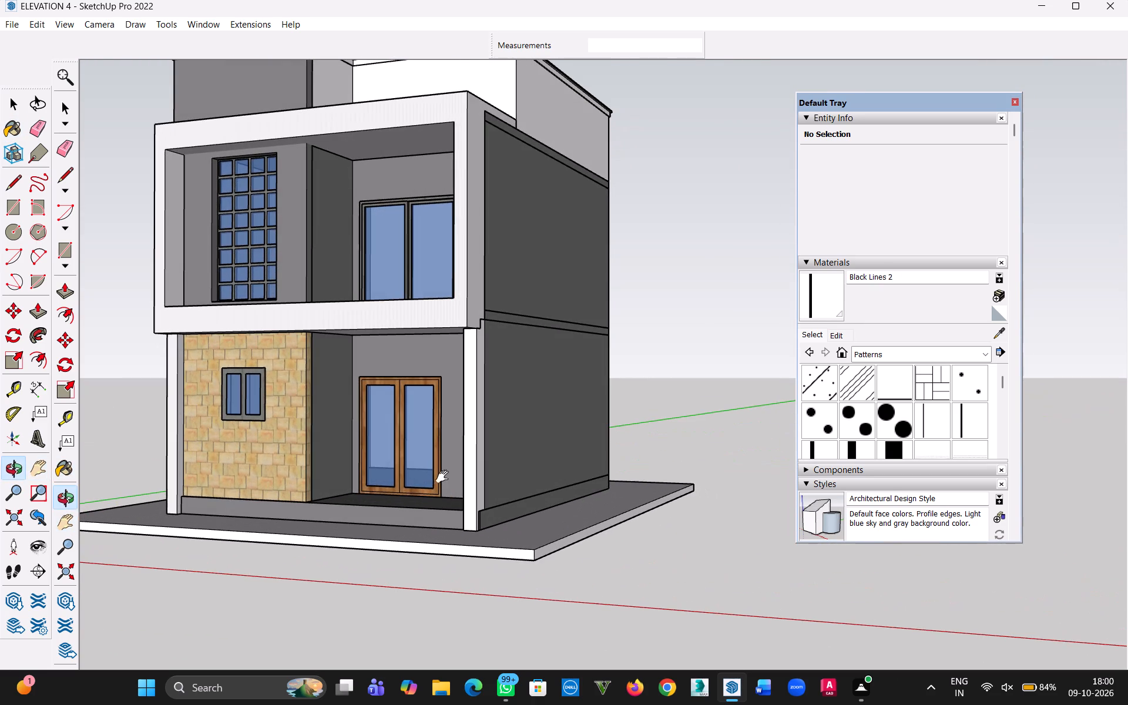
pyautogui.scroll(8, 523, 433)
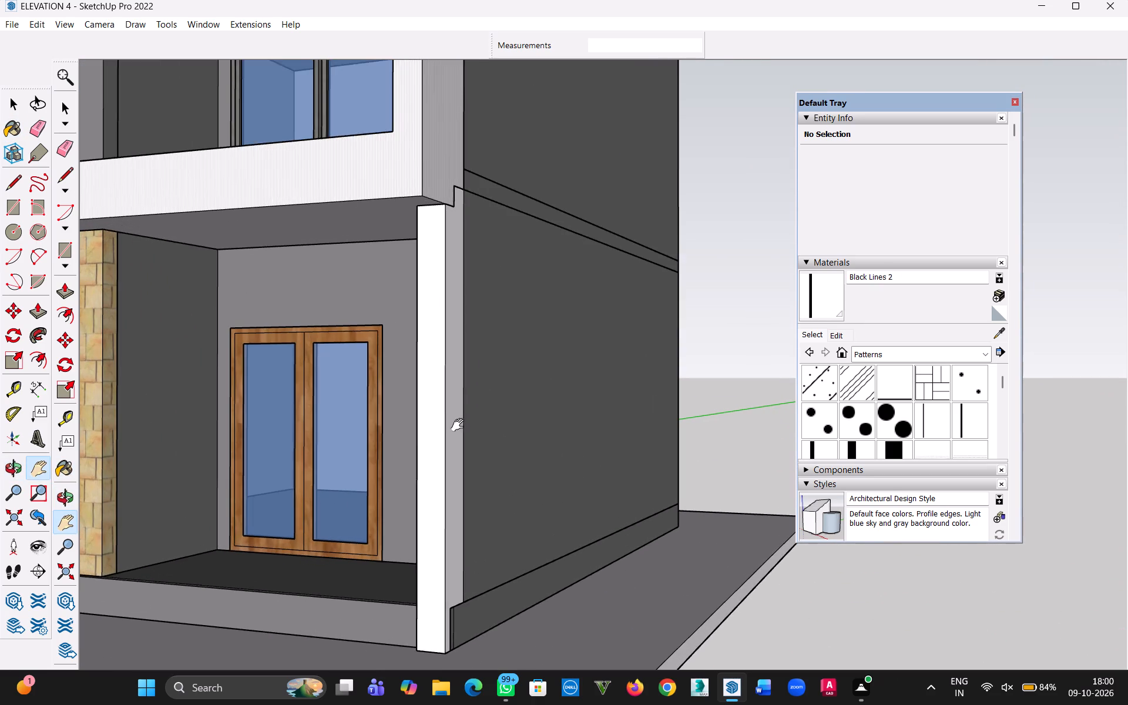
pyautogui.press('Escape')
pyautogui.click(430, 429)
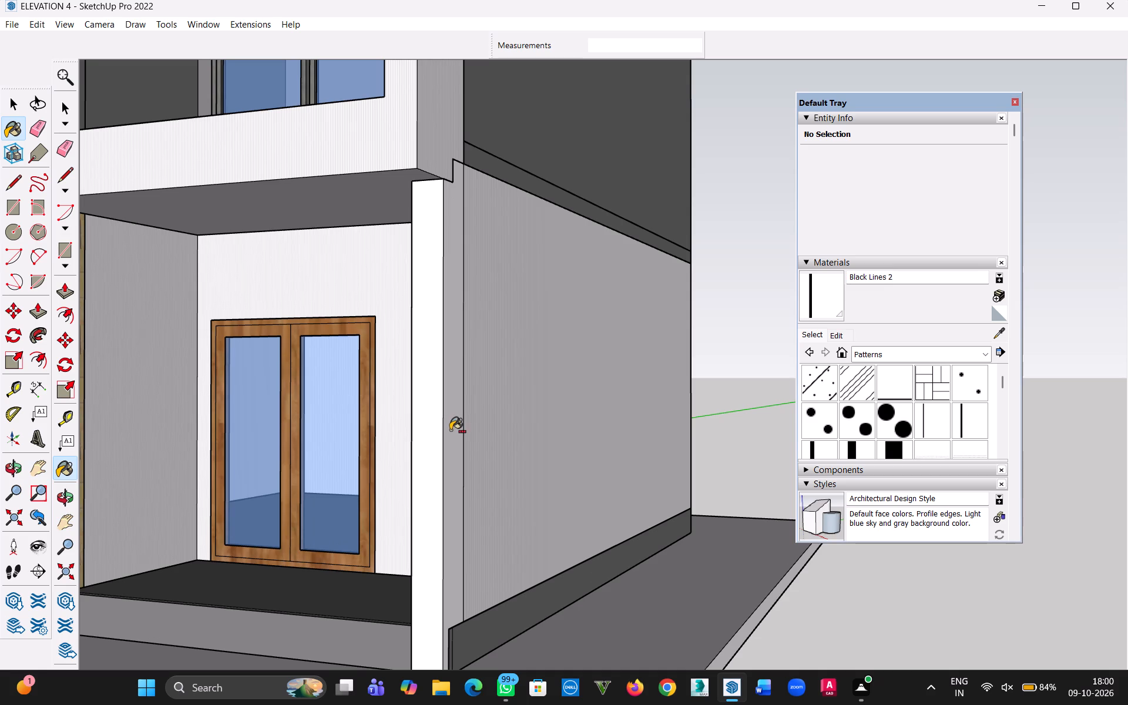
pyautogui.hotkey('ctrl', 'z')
# Open the ground-floor side wall group by the porch and paint the outer strip at its front edge with Black Lines 2.
pyautogui.moveTo(405, 421); pyautogui.dragTo(635, 455, button='middle')
pyautogui.scroll(-5, 636, 447)
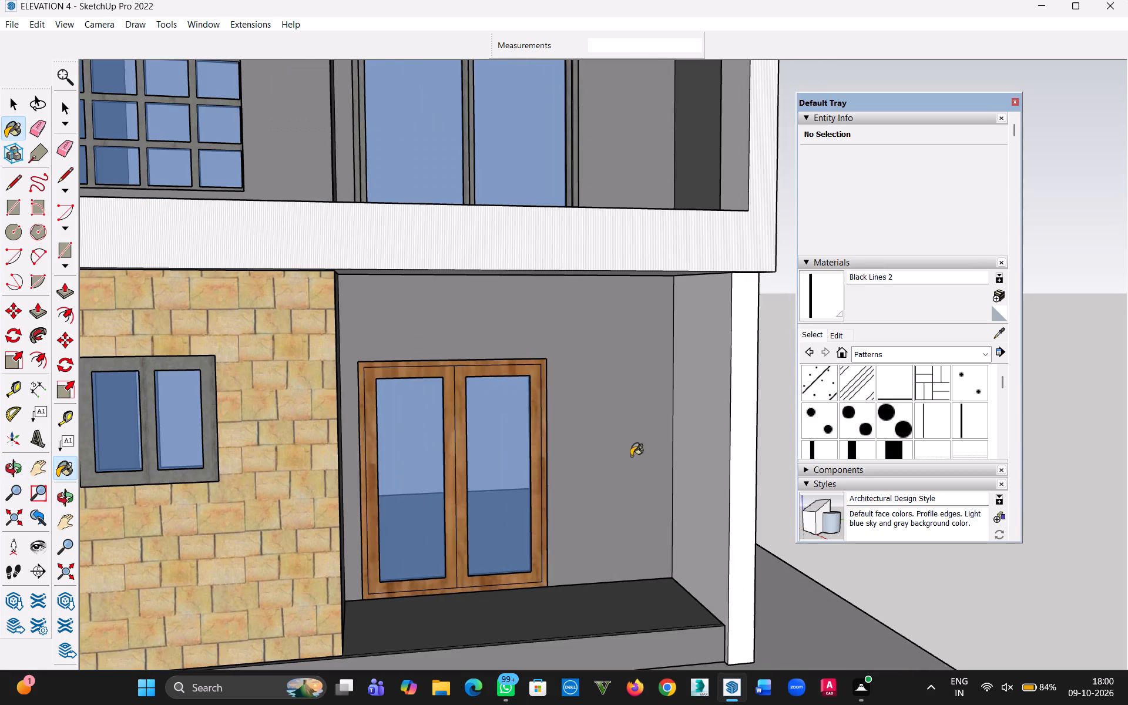
pyautogui.moveTo(638, 462); pyautogui.dragTo(390, 438, button='middle')
pyautogui.click(12, 100)
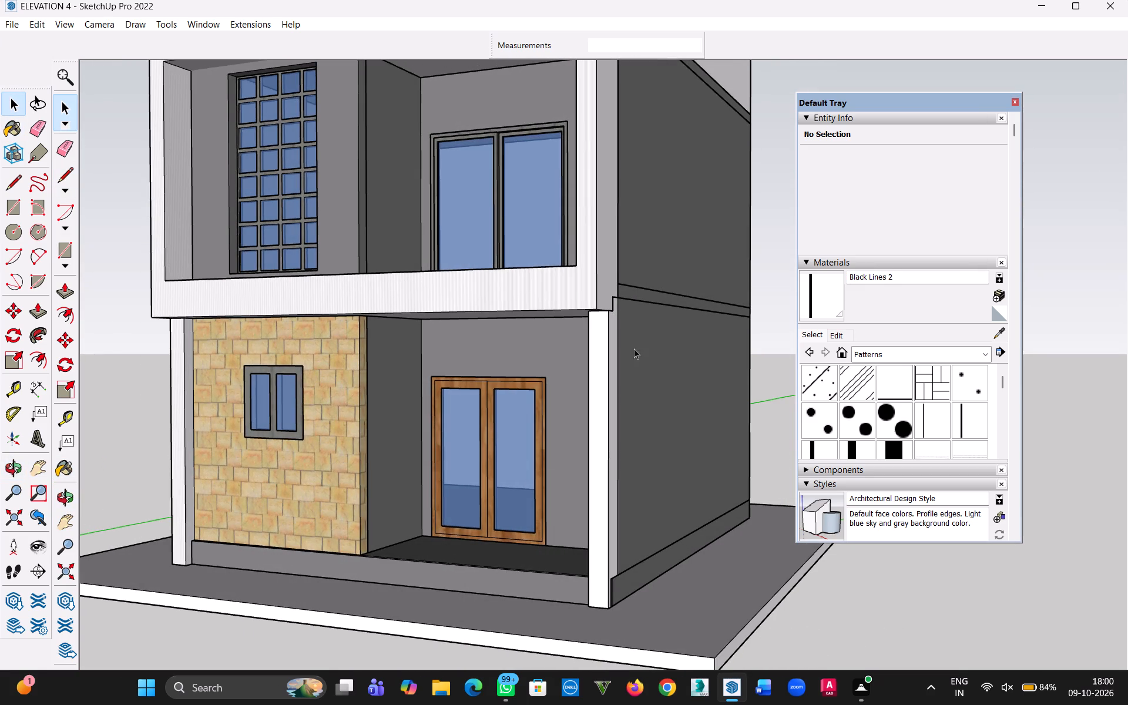
pyautogui.scroll(4, 683, 374)
pyautogui.moveTo(614, 404); pyautogui.dragTo(459, 381, button='middle')
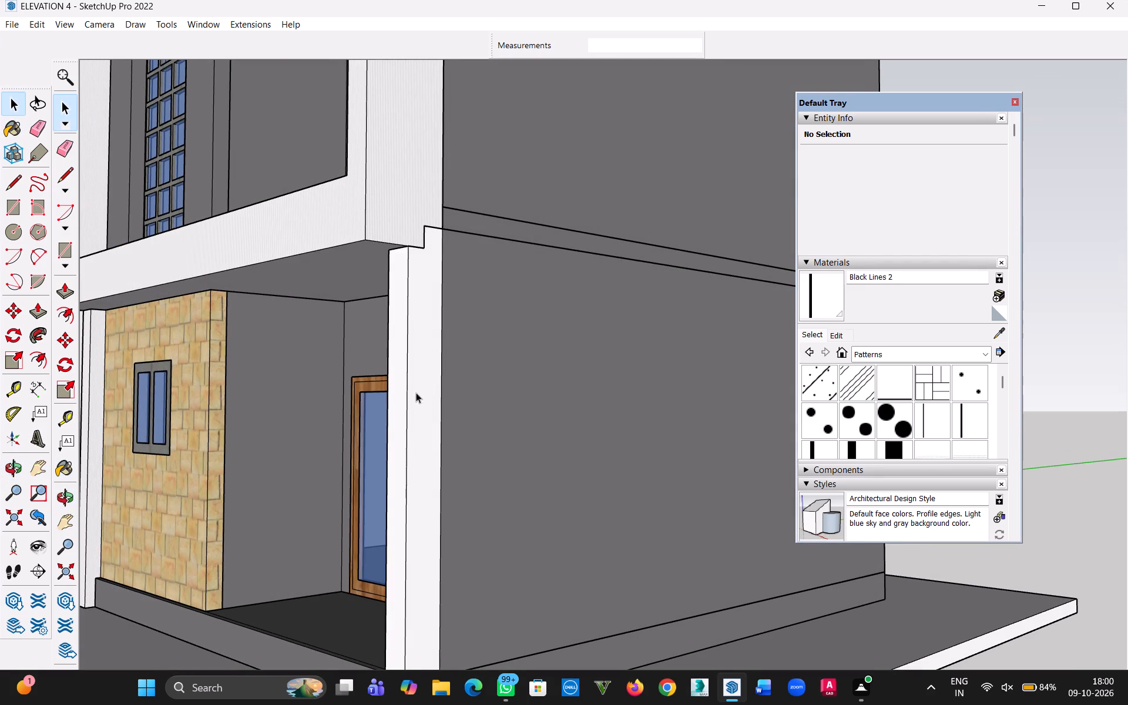
pyautogui.tripleClick(464, 400)
pyautogui.press('b')
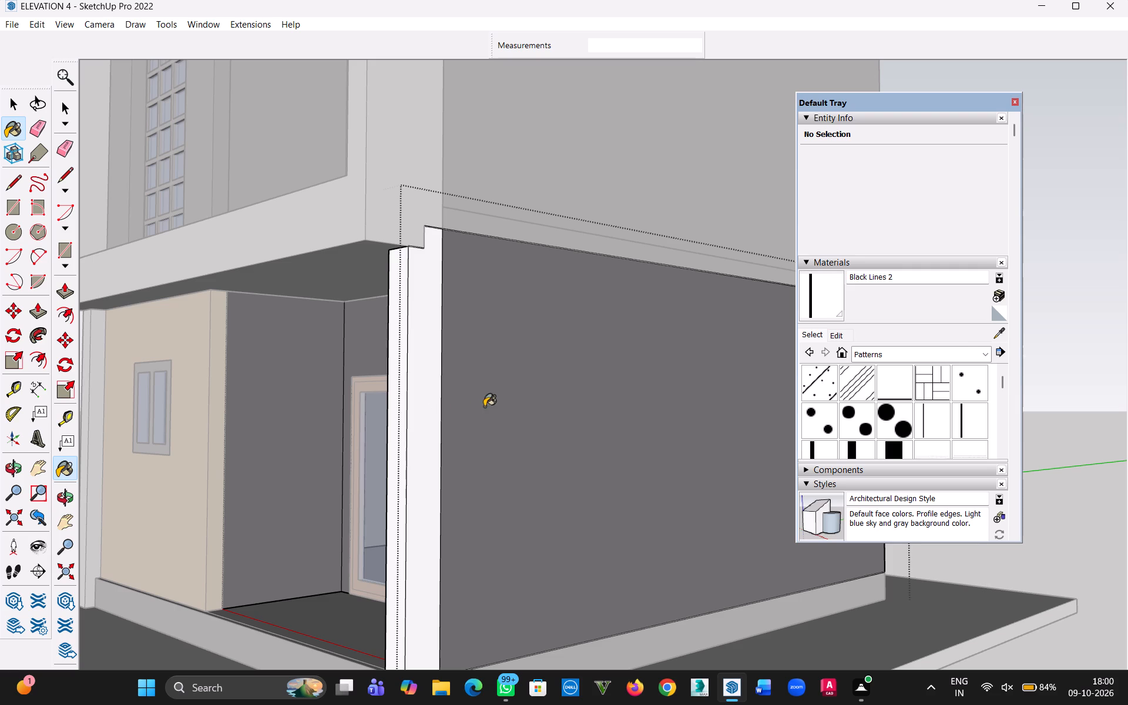
pyautogui.click(422, 448)
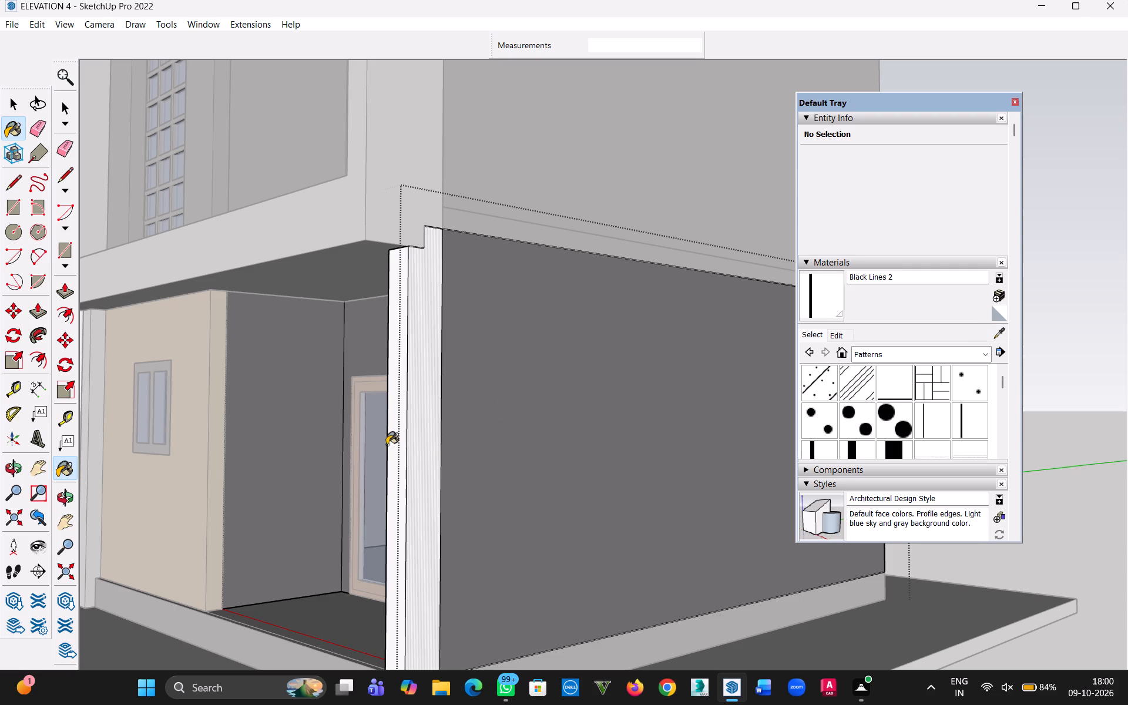
# Paint the porch side wall's inner front-edge strip and its inner face with Black Lines 2, and close the group.
pyautogui.click(391, 442)
pyautogui.moveTo(423, 462); pyautogui.dragTo(868, 500, button='middle')
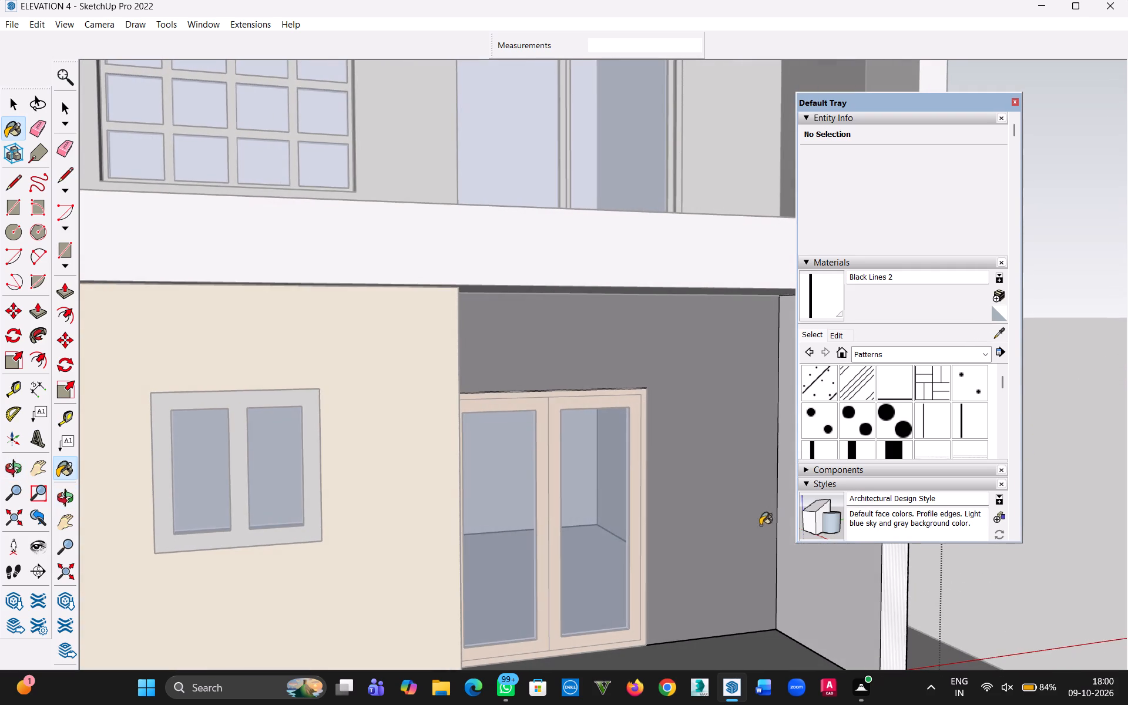
pyautogui.press('h')
pyautogui.moveTo(730, 529); pyautogui.dragTo(411, 455)
pyautogui.moveTo(426, 462); pyautogui.dragTo(571, 472, button='middle')
pyautogui.click(580, 452)
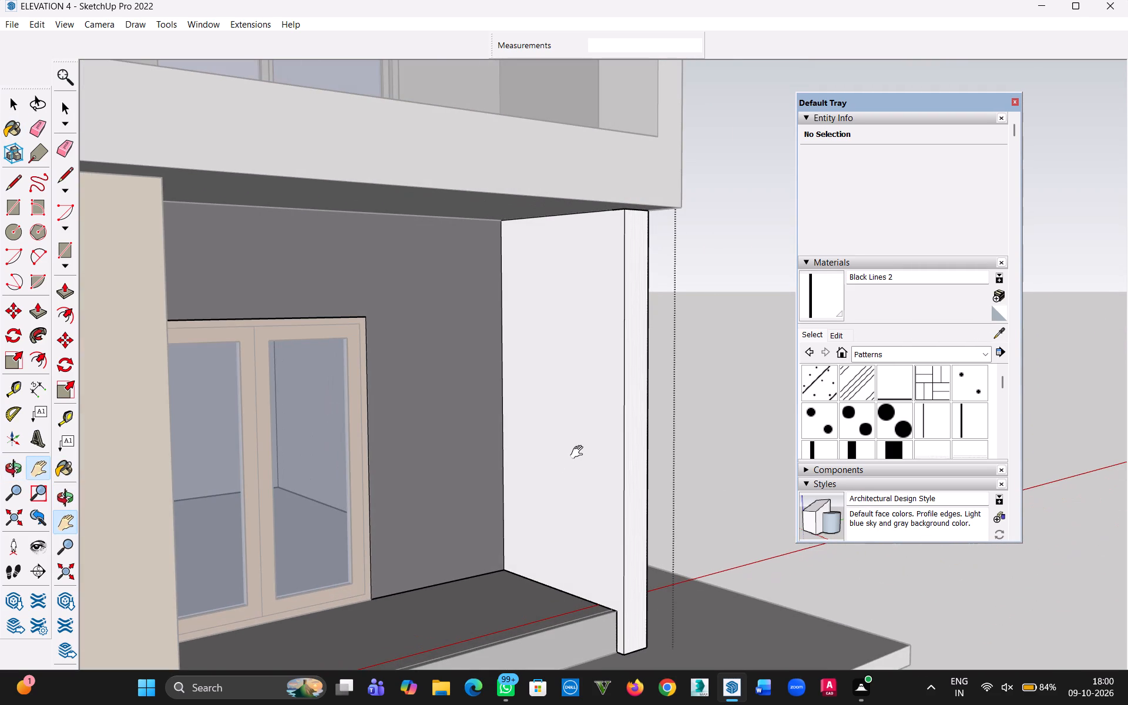
pyautogui.press('Escape')
pyautogui.click(578, 449)
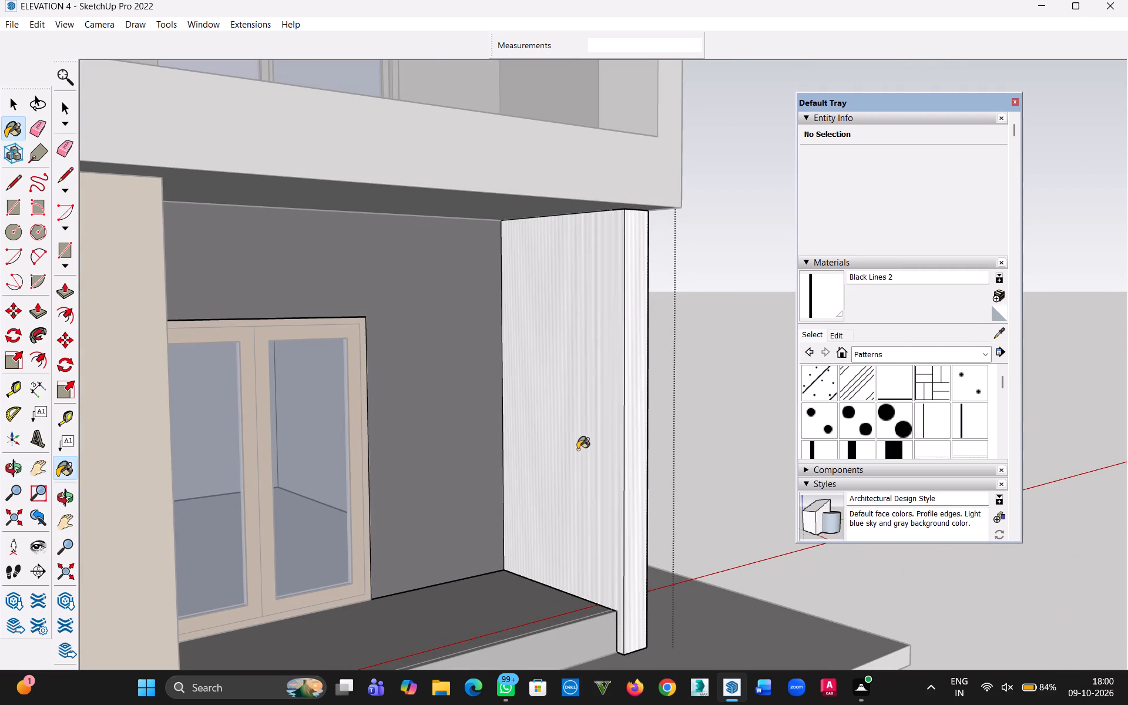
pyautogui.scroll(-15, 605, 448)
pyautogui.moveTo(573, 401); pyautogui.dragTo(374, 456, button='middle')
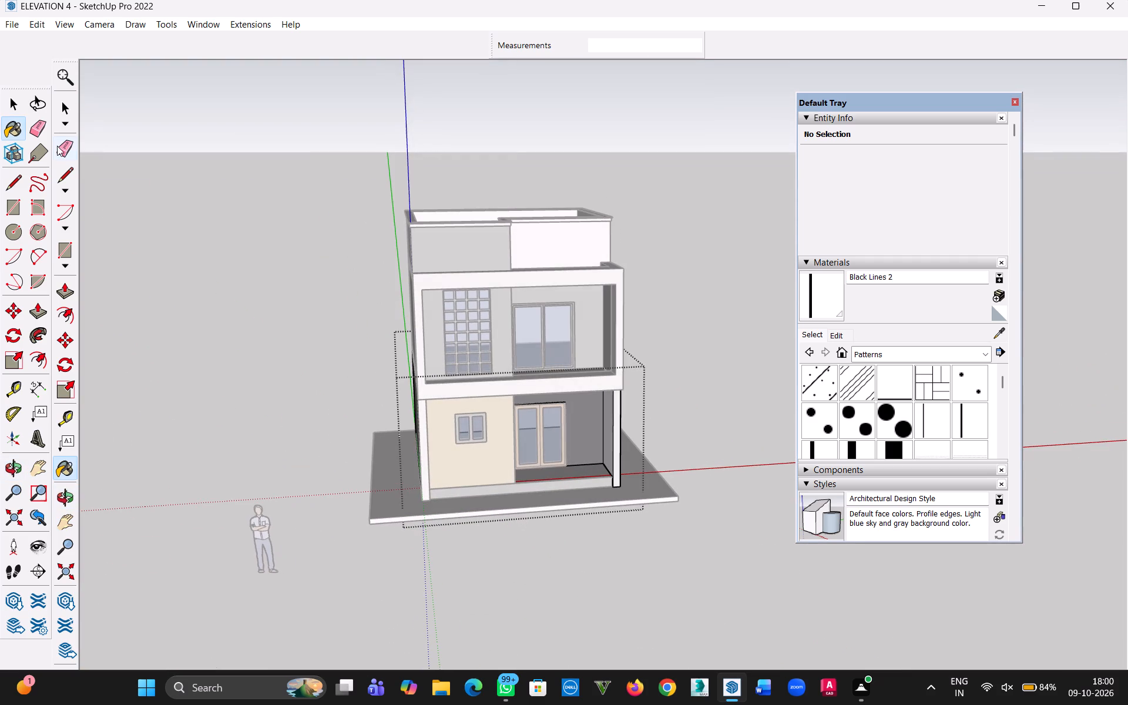
pyautogui.click(7, 99)
pyautogui.click(697, 137)
# Paint the roof parapet group and the coping of its projecting front wall with Black Lines 2.
pyautogui.moveTo(686, 217); pyautogui.dragTo(566, 299, button='middle')
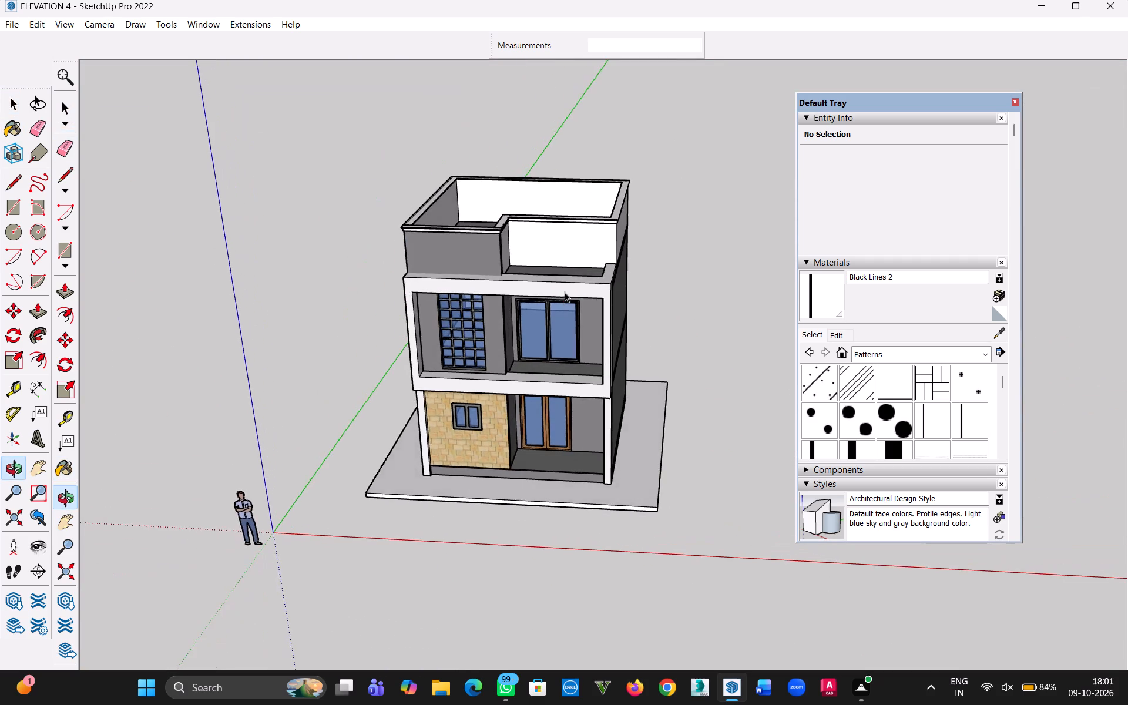
pyautogui.scroll(5, 587, 267)
pyautogui.scroll(1, 469, 185)
pyautogui.moveTo(472, 189); pyautogui.dragTo(472, 264, button='middle')
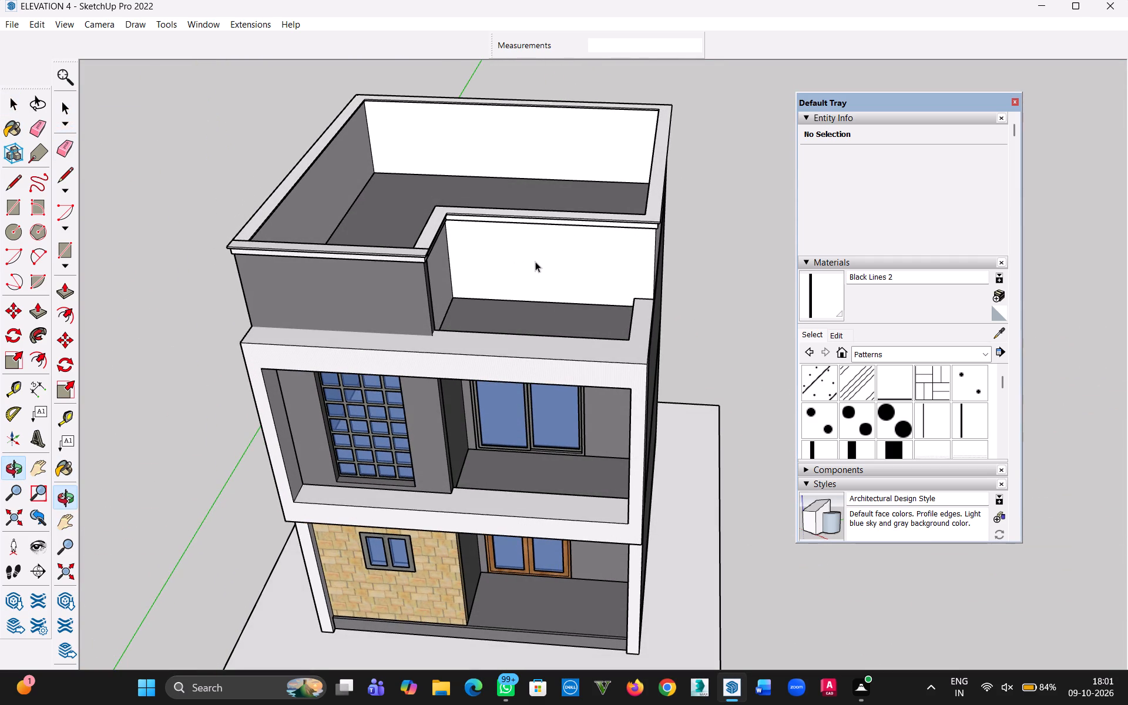
pyautogui.press('b')
pyautogui.click(540, 246)
pyautogui.moveTo(565, 273); pyautogui.dragTo(585, 177, button='middle')
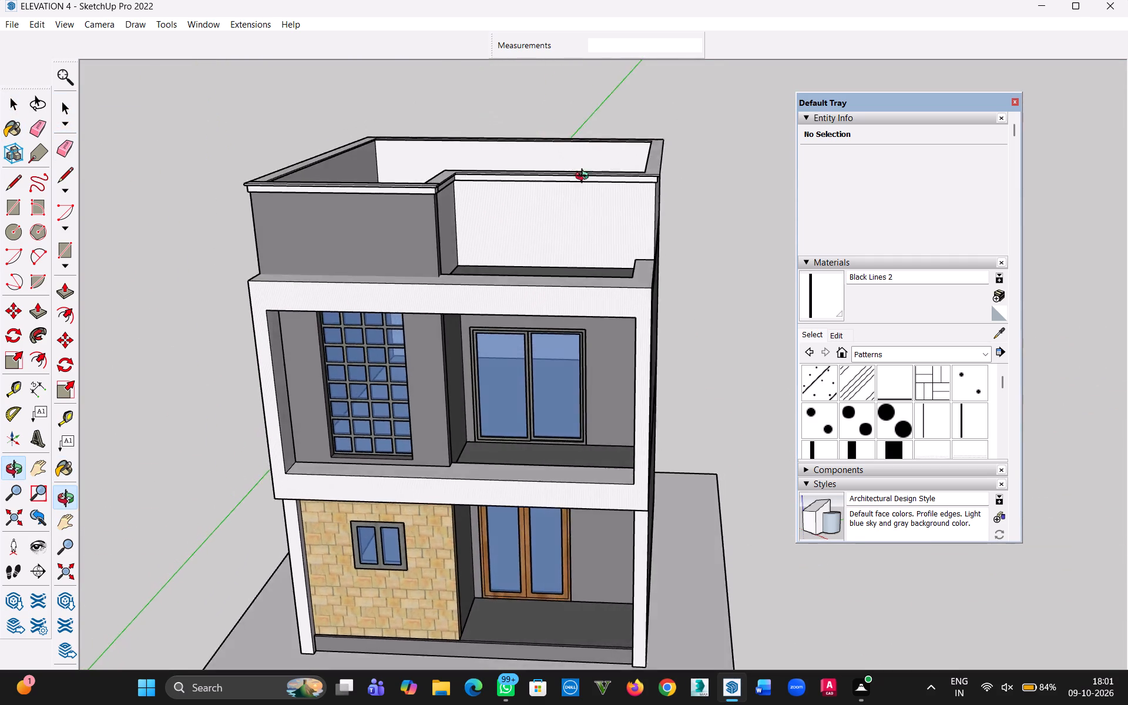
pyautogui.moveTo(585, 177); pyautogui.dragTo(677, 340, button='middle')
pyautogui.scroll(5, 437, 342)
pyautogui.click(451, 330)
pyautogui.moveTo(466, 362); pyautogui.dragTo(471, 301, button='middle')
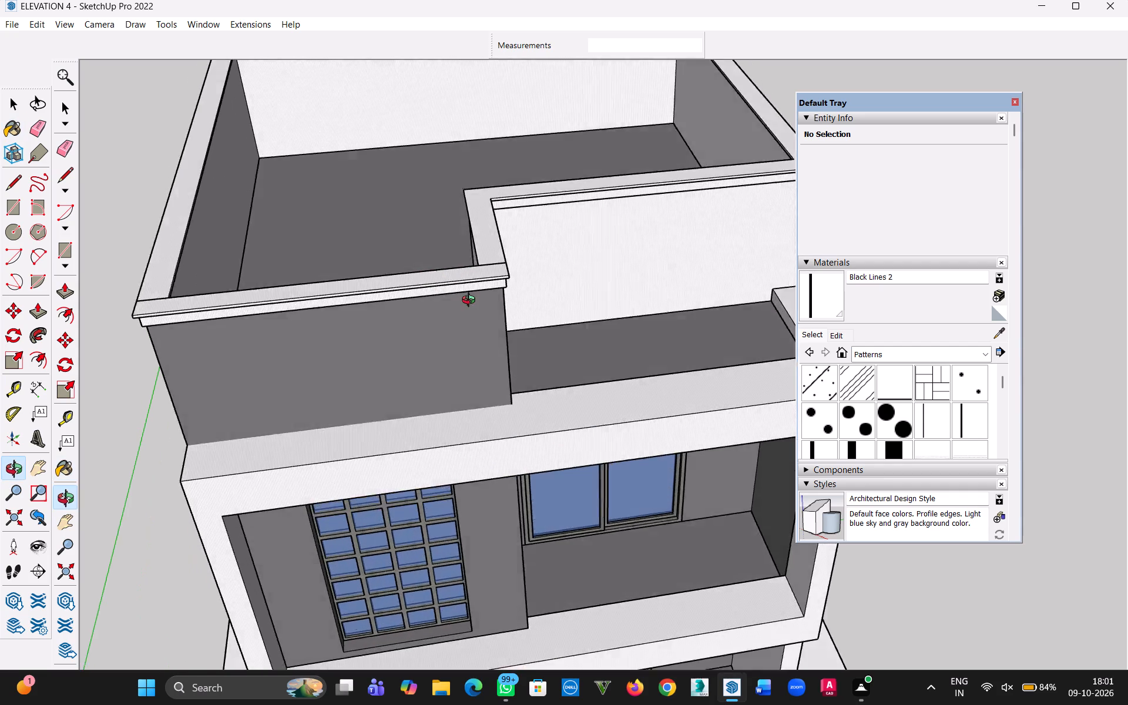
pyautogui.moveTo(471, 301); pyautogui.dragTo(690, 230, button='middle')
pyautogui.scroll(6, 455, 250)
pyautogui.moveTo(335, 296); pyautogui.dragTo(351, 294, button='middle')
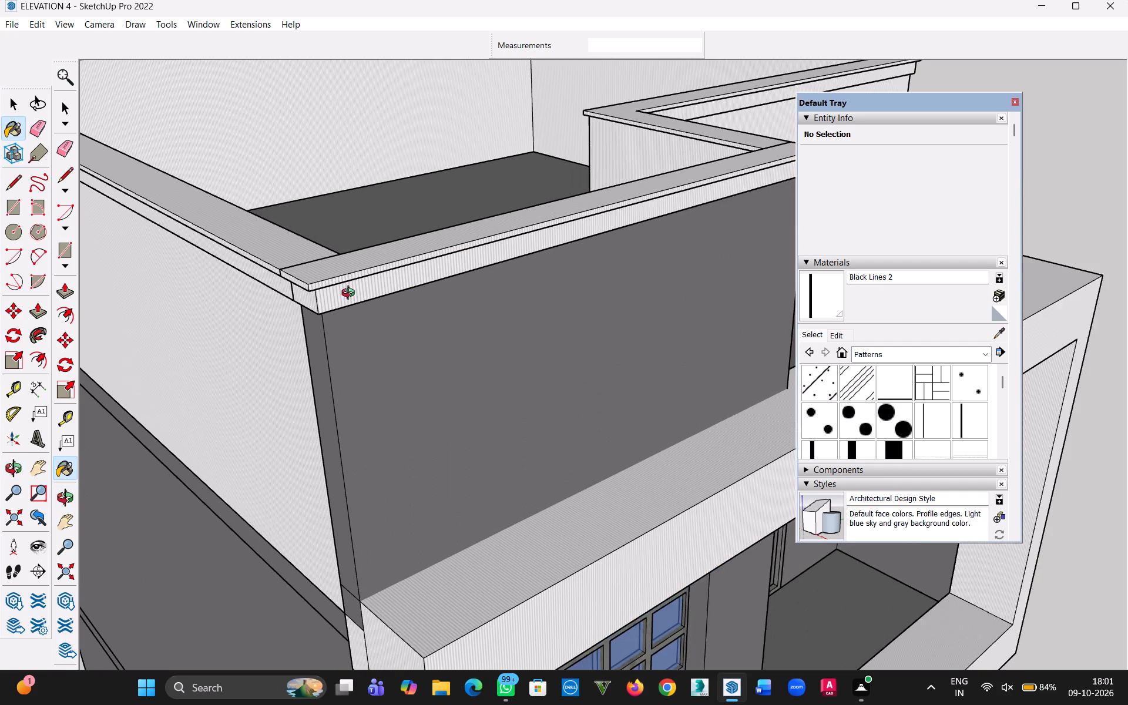
pyautogui.moveTo(351, 294); pyautogui.dragTo(498, 218, button='middle')
pyautogui.scroll(-16, 496, 223)
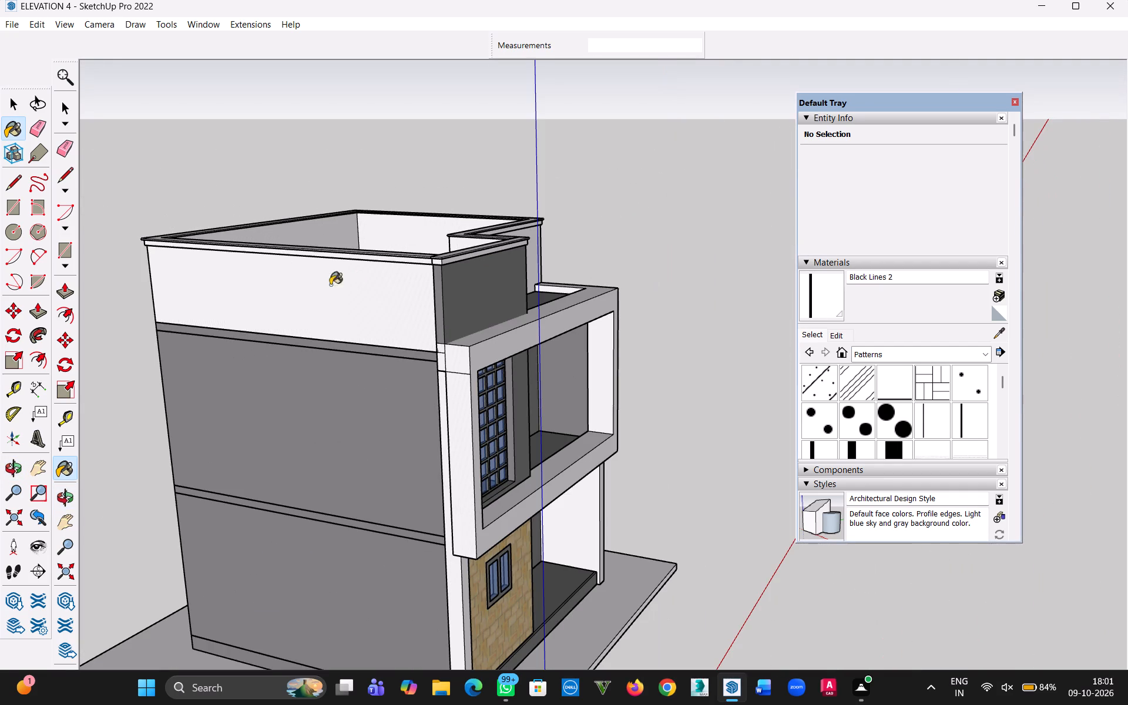
# Open the roof parapet group, sample Color M05 from the front parapet wall, and paint the adjoining outer side face.
pyautogui.click(17, 104)
pyautogui.press('b')
pyautogui.click(25, 108)
pyautogui.doubleClick(288, 313)
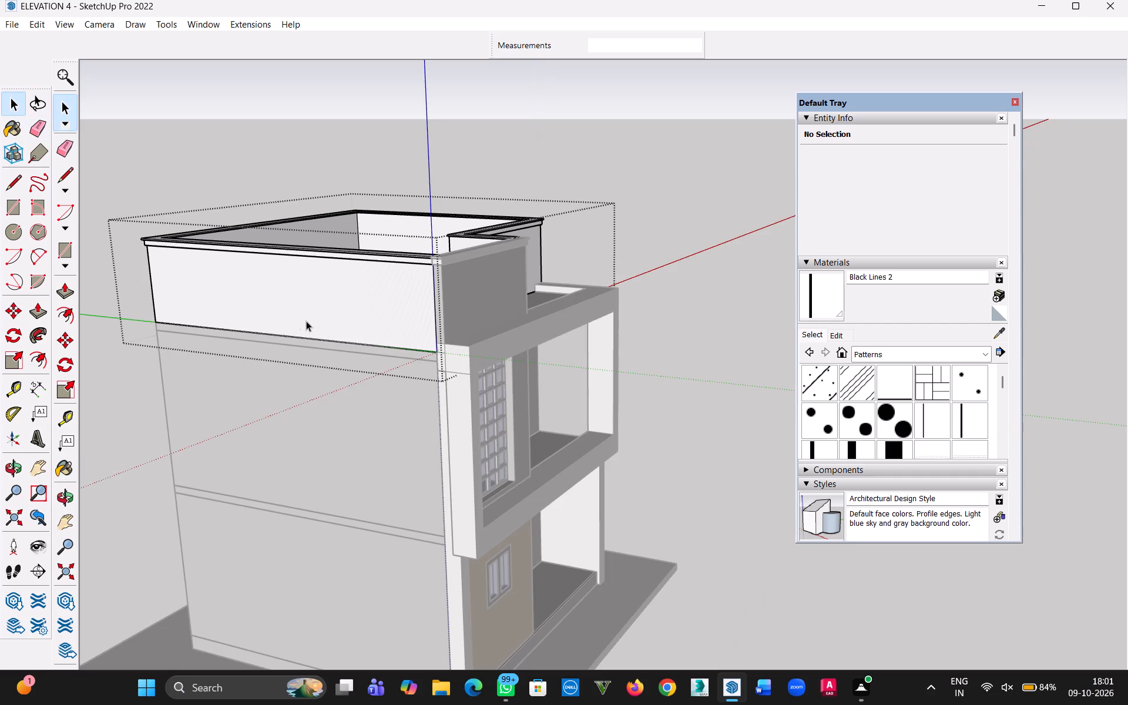
pyautogui.press('b')
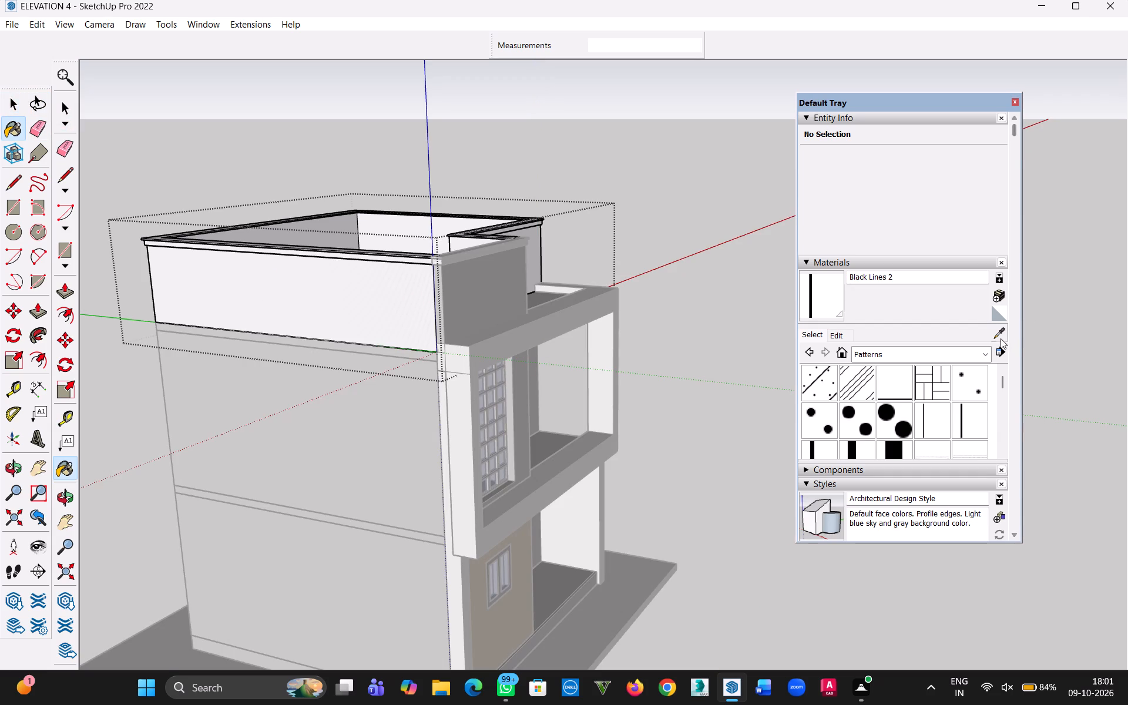
pyautogui.click(1000, 338)
pyautogui.click(449, 298)
pyautogui.click(359, 290)
pyautogui.moveTo(386, 334); pyautogui.dragTo(423, 346, button='middle')
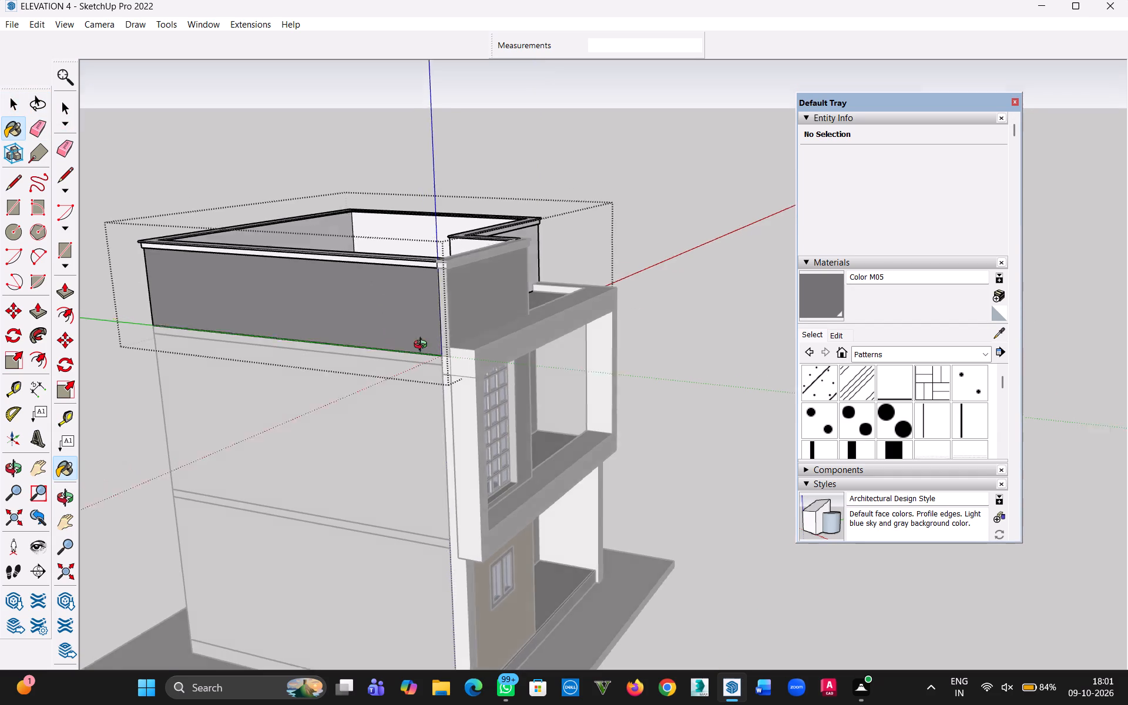
# Paint the parapet's rear outer face and the inner faces along the side and stepped front with Color M05.
pyautogui.moveTo(423, 346); pyautogui.dragTo(874, 362, button='middle')
pyautogui.click(416, 420)
pyautogui.click(398, 268)
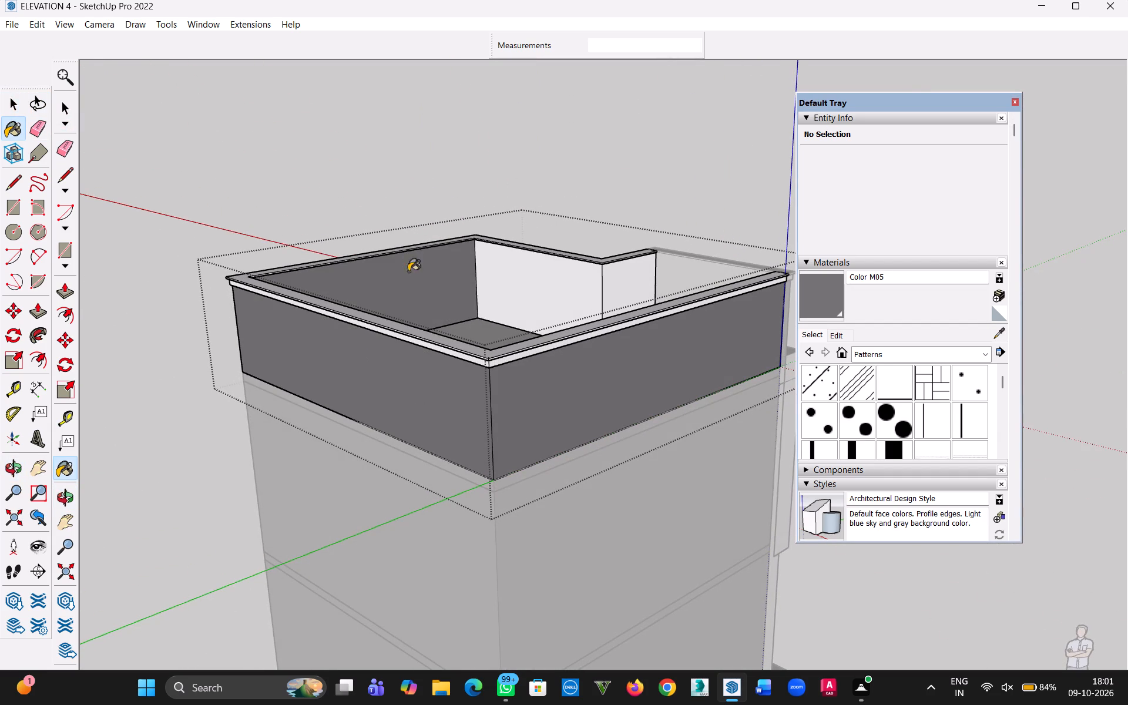
pyautogui.click(536, 285)
pyautogui.click(631, 296)
pyautogui.click(677, 287)
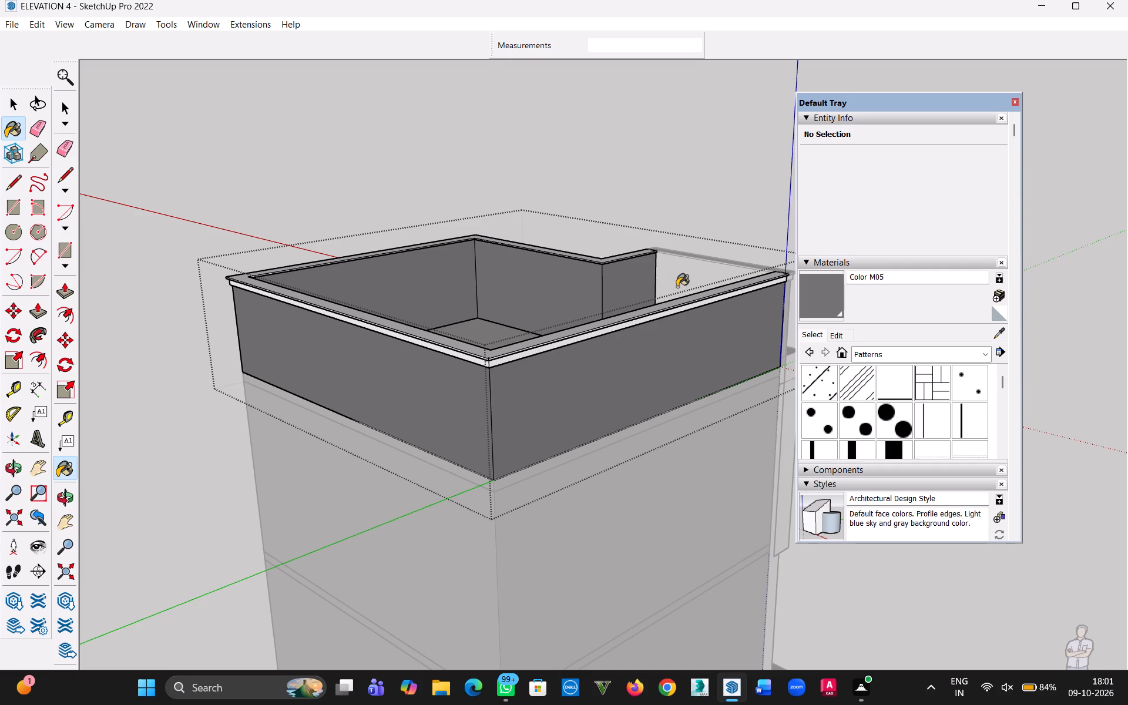
pyautogui.moveTo(506, 324); pyautogui.dragTo(19, 307, button='middle')
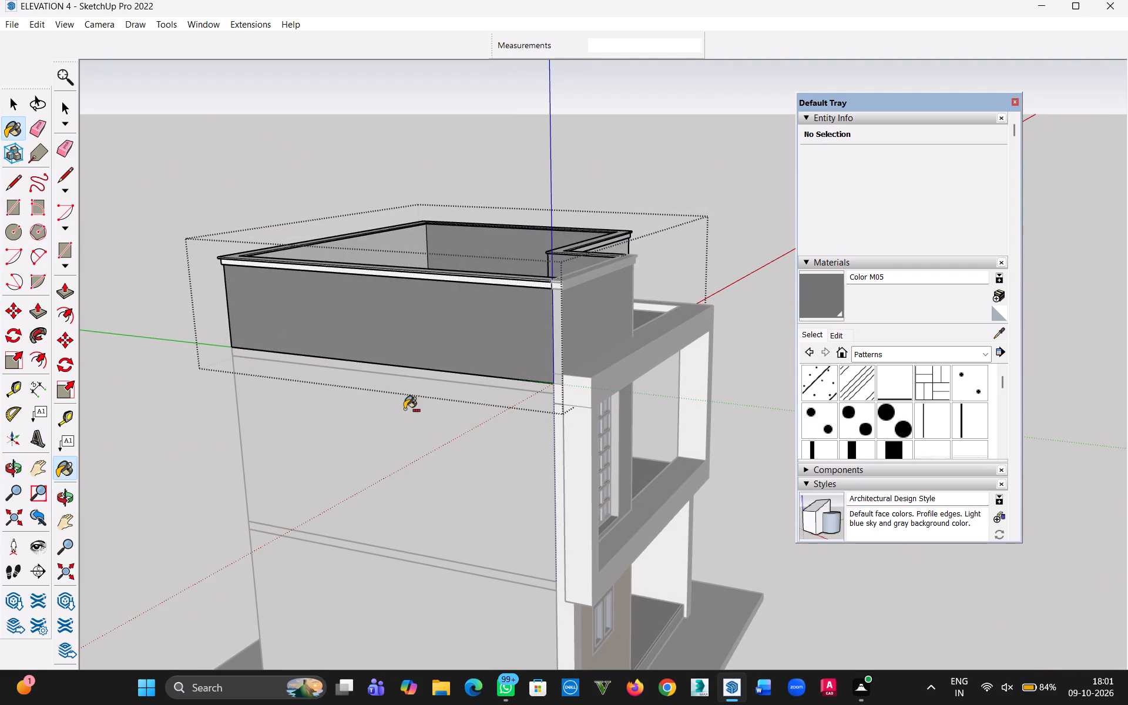
pyautogui.hotkey('ctrl', 'z')
pyautogui.moveTo(502, 317); pyautogui.dragTo(821, 423, button='middle')
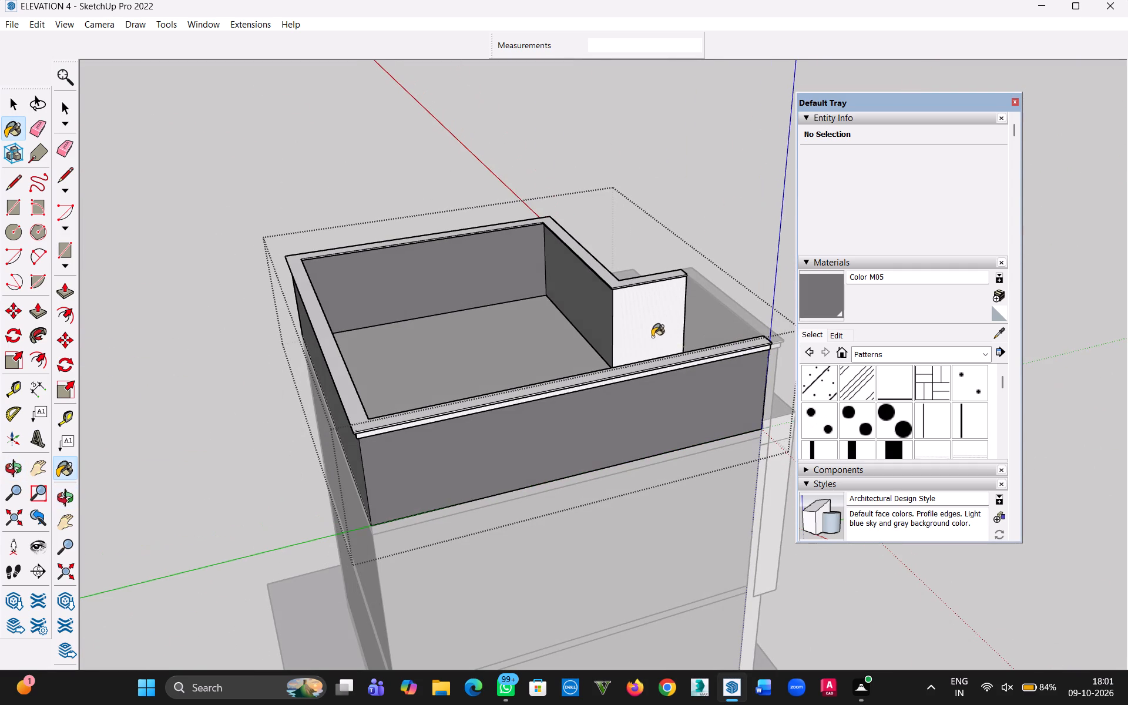
pyautogui.click(646, 334)
# Paint the parapet's remaining inner rear and side faces and its other outer side face with Color M05.
pyautogui.moveTo(529, 386); pyautogui.dragTo(811, 335, button='middle')
pyautogui.moveTo(430, 370); pyautogui.dragTo(655, 467, button='middle')
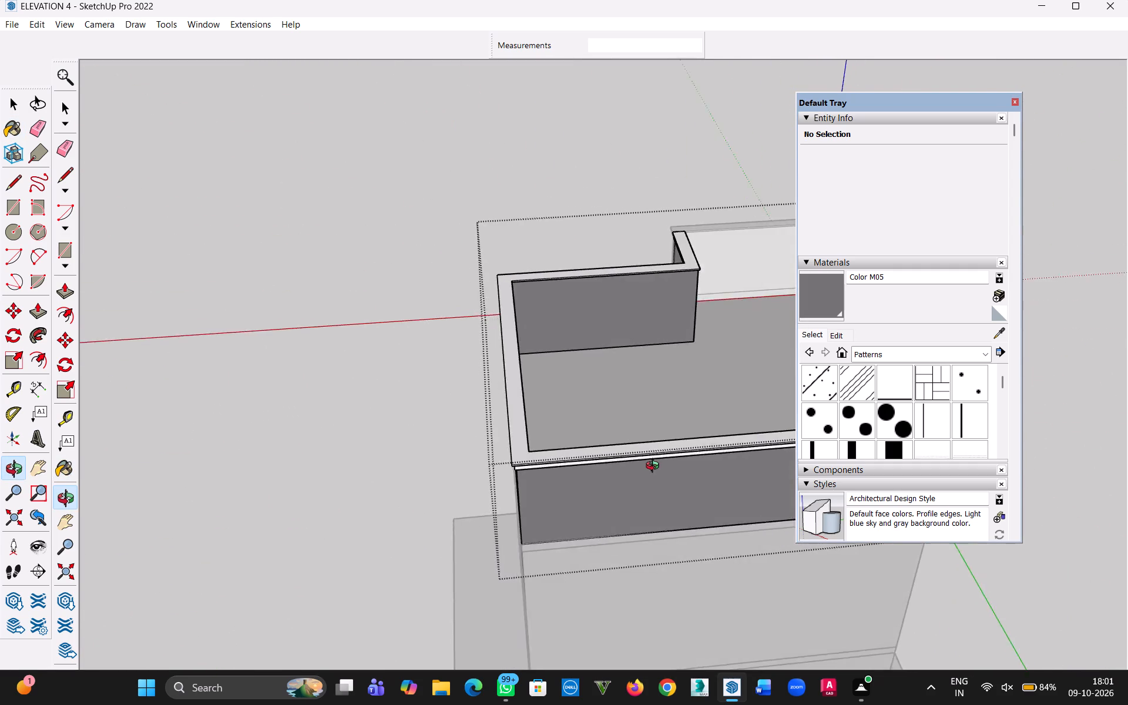
pyautogui.moveTo(655, 467); pyautogui.dragTo(1, 438, button='middle')
pyautogui.moveTo(512, 360); pyautogui.dragTo(116, 439, button='middle')
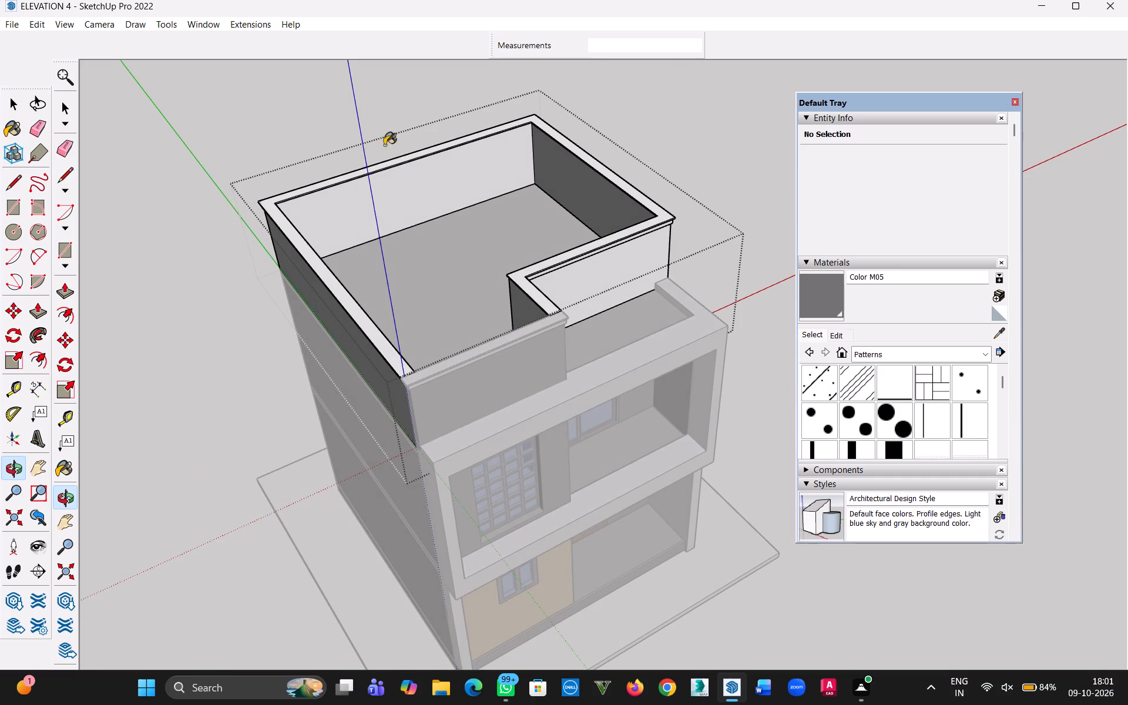
pyautogui.click(446, 179)
pyautogui.moveTo(395, 277); pyautogui.dragTo(965, 174, button='middle')
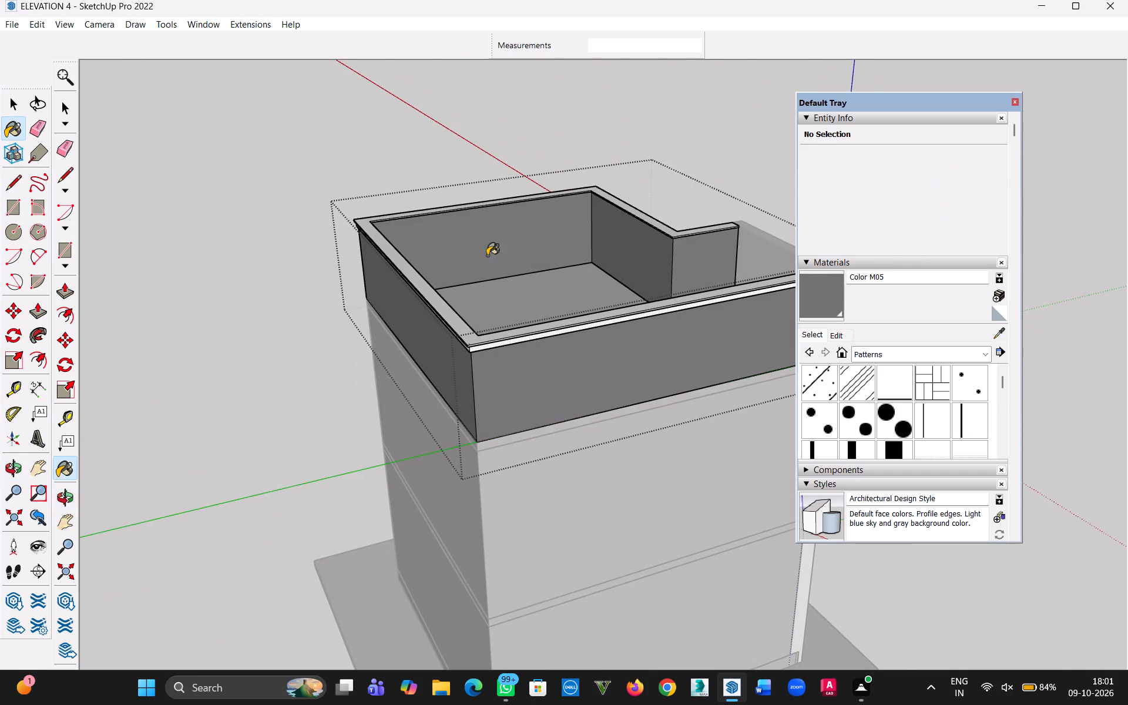
pyautogui.click(499, 241)
pyautogui.moveTo(484, 323); pyautogui.dragTo(1059, 441, button='middle')
pyautogui.moveTo(719, 330); pyautogui.dragTo(773, 296, button='middle')
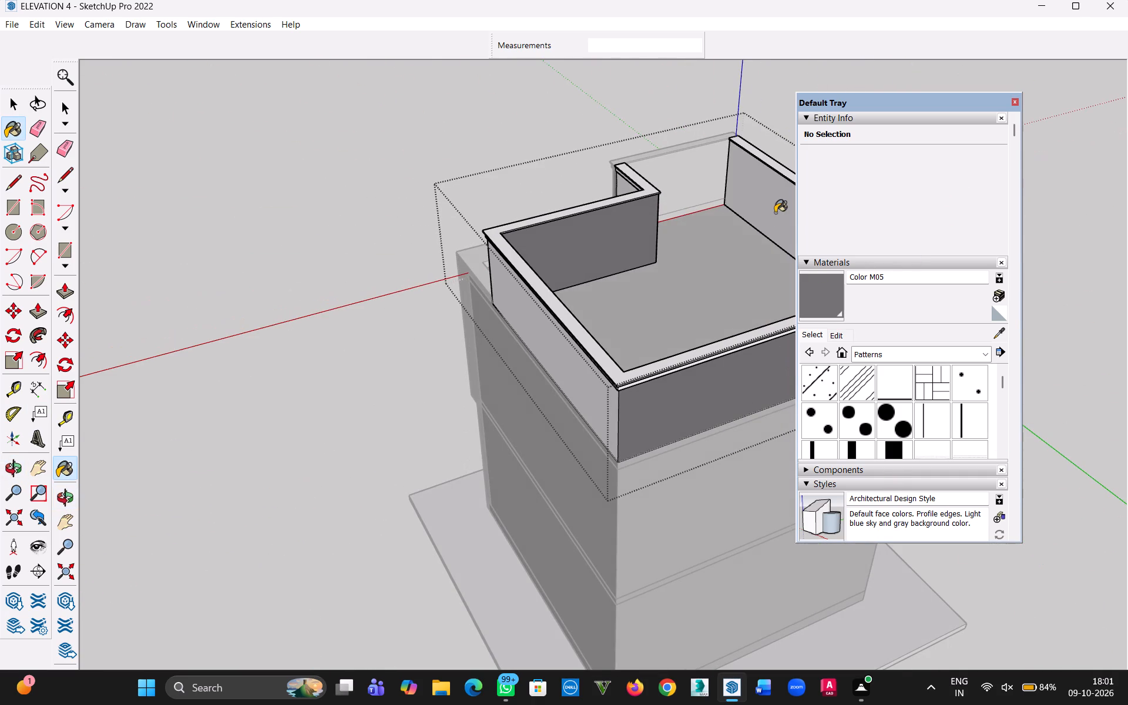
pyautogui.click(775, 213)
pyautogui.moveTo(540, 369); pyautogui.dragTo(633, 296, button='middle')
pyautogui.click(636, 288)
# Paint the two parapet faces around the recessed front terrace with Color M05, and close the parapet group.
pyautogui.moveTo(694, 326); pyautogui.dragTo(498, 348, button='middle')
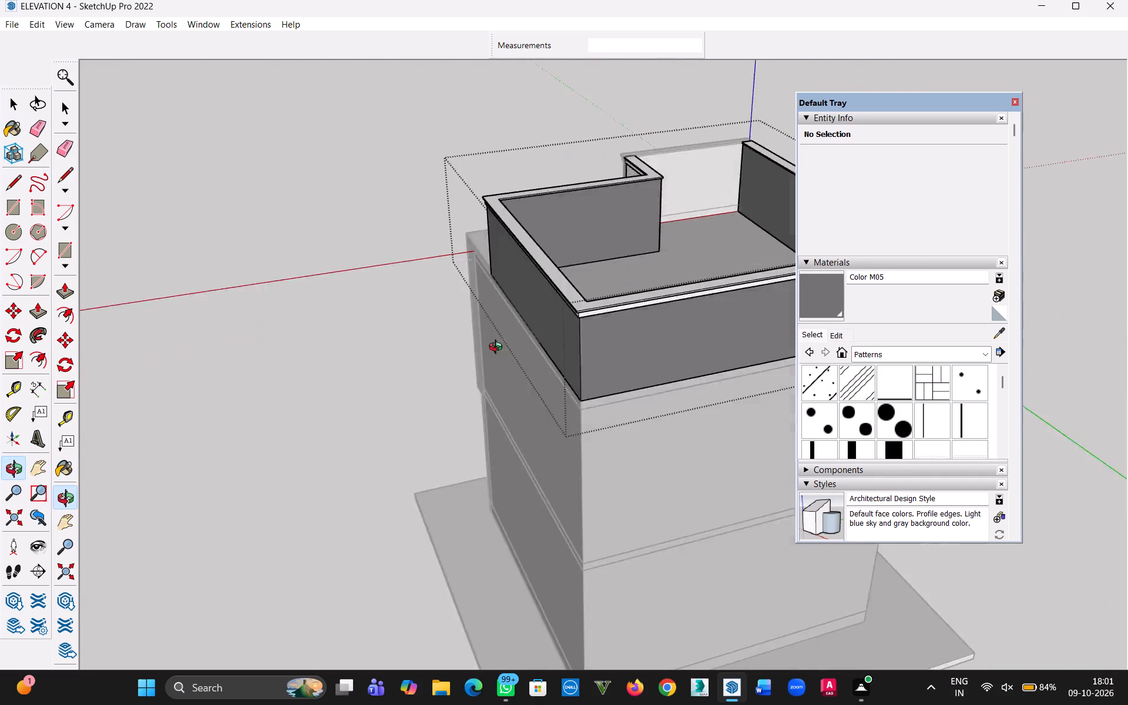
pyautogui.moveTo(498, 348); pyautogui.dragTo(971, 388, button='middle')
pyautogui.moveTo(542, 335); pyautogui.dragTo(758, 366, button='middle')
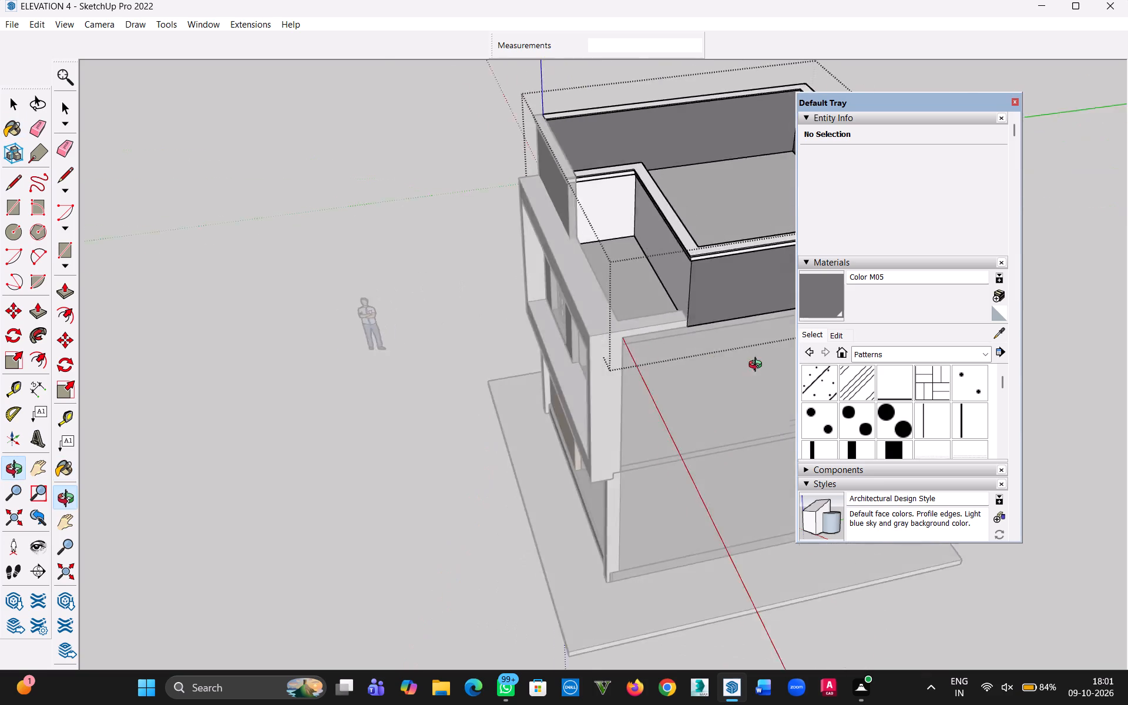
pyautogui.moveTo(758, 366); pyautogui.dragTo(807, 351, button='middle')
pyautogui.click(652, 213)
pyautogui.click(598, 194)
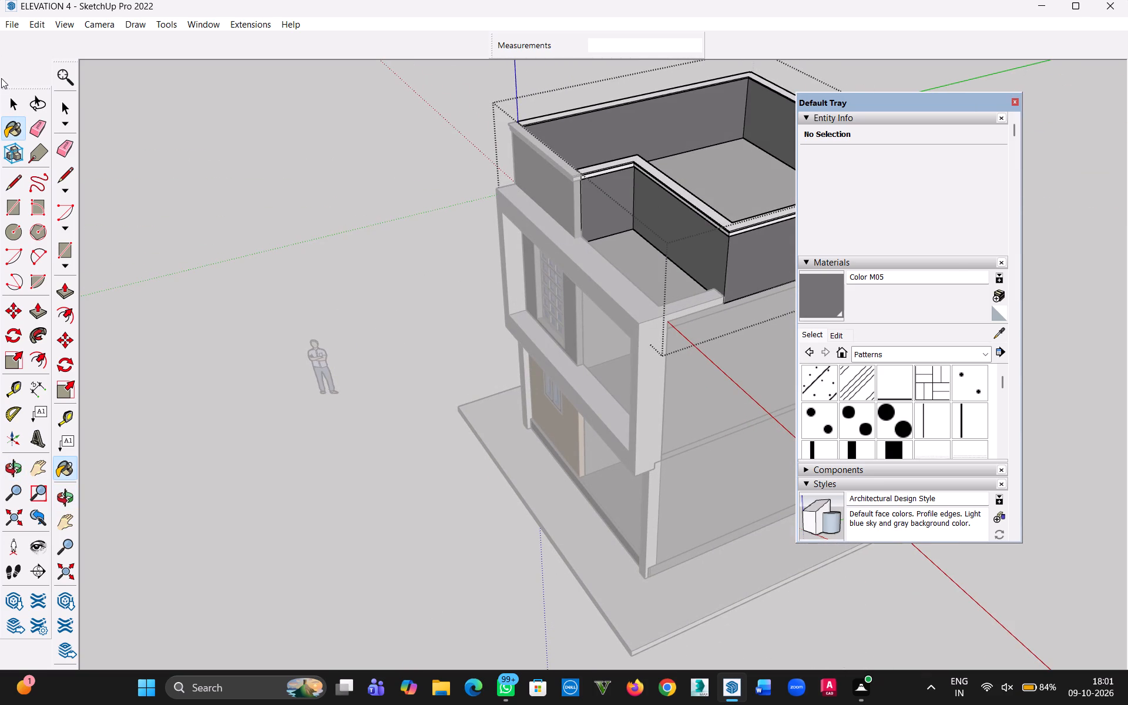
pyautogui.click(15, 102)
pyautogui.moveTo(341, 190); pyautogui.dragTo(347, 192)
pyautogui.doubleClick(328, 205)
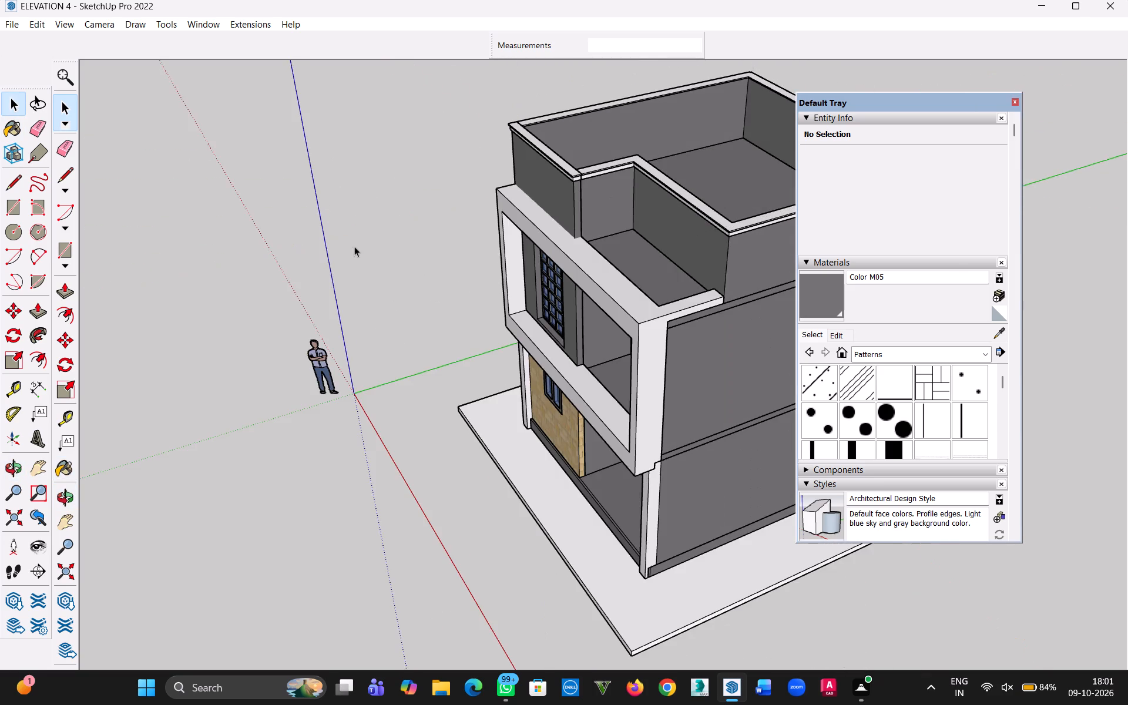
# Examine the painted elevation from the front, from above and from below, including the balcony frame and parapet.
pyautogui.moveTo(461, 337); pyautogui.dragTo(808, 188, button='middle')
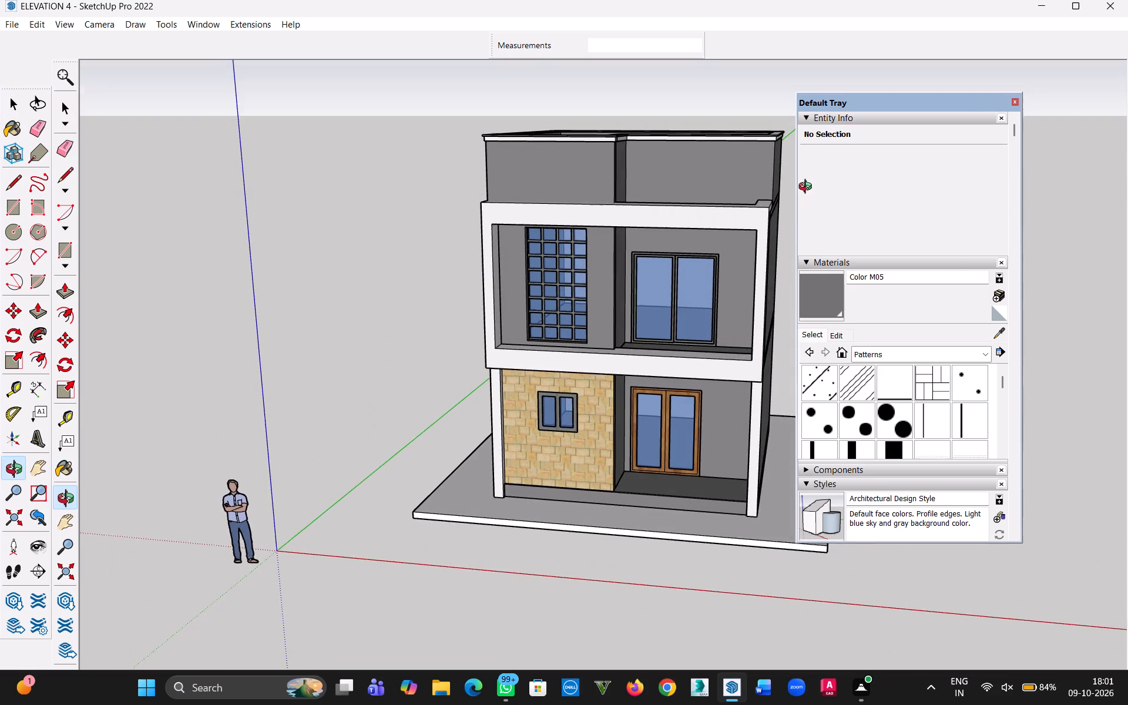
pyautogui.moveTo(808, 188); pyautogui.dragTo(808, 187, button='middle')
pyautogui.press('h')
pyautogui.moveTo(654, 225); pyautogui.dragTo(445, 401)
pyautogui.moveTo(466, 374); pyautogui.dragTo(519, 555, button='middle')
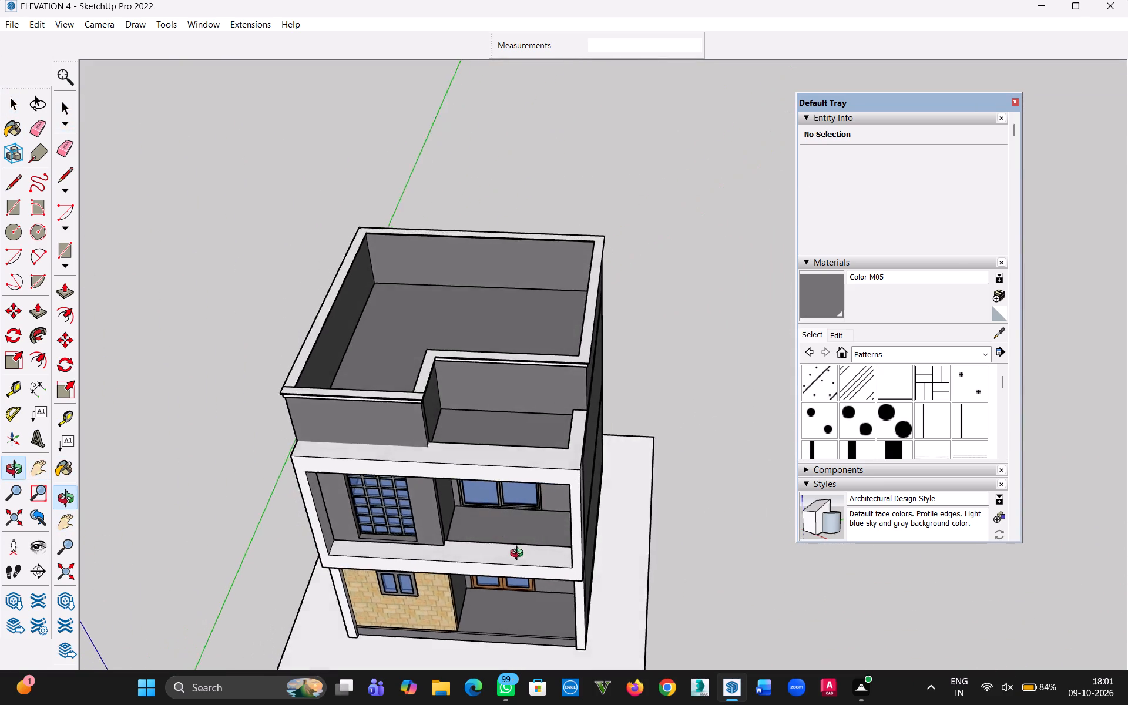
pyautogui.moveTo(519, 555); pyautogui.dragTo(600, 228, button='middle')
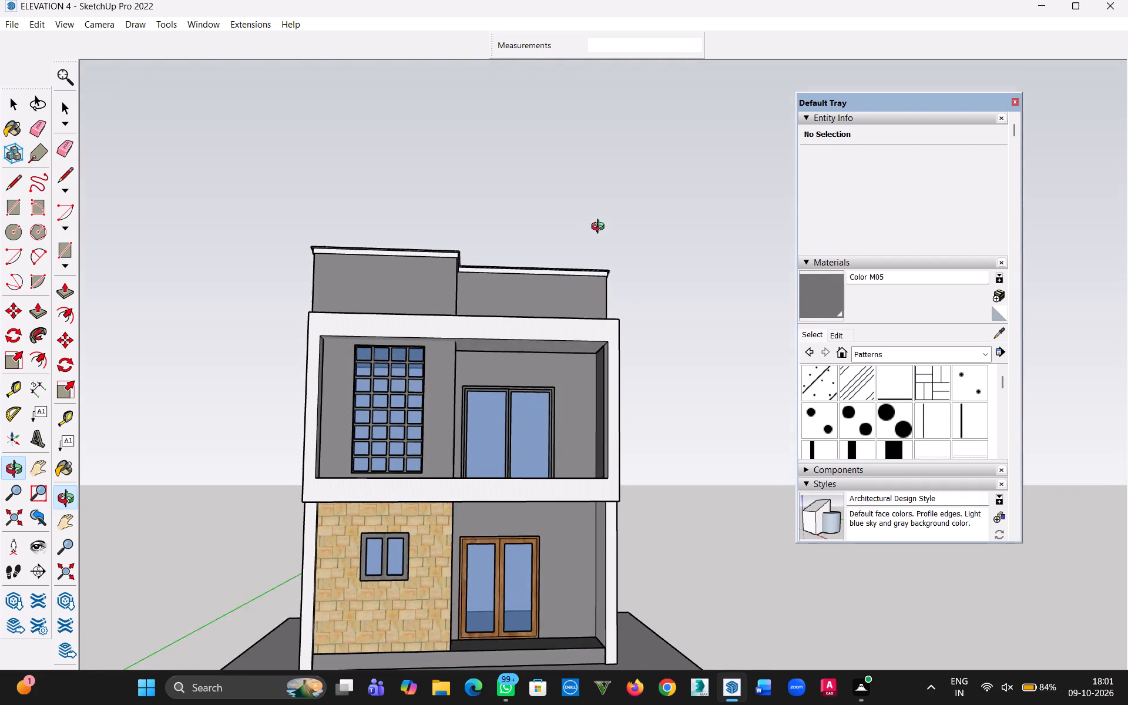
pyautogui.moveTo(600, 228); pyautogui.dragTo(615, 196, button='middle')
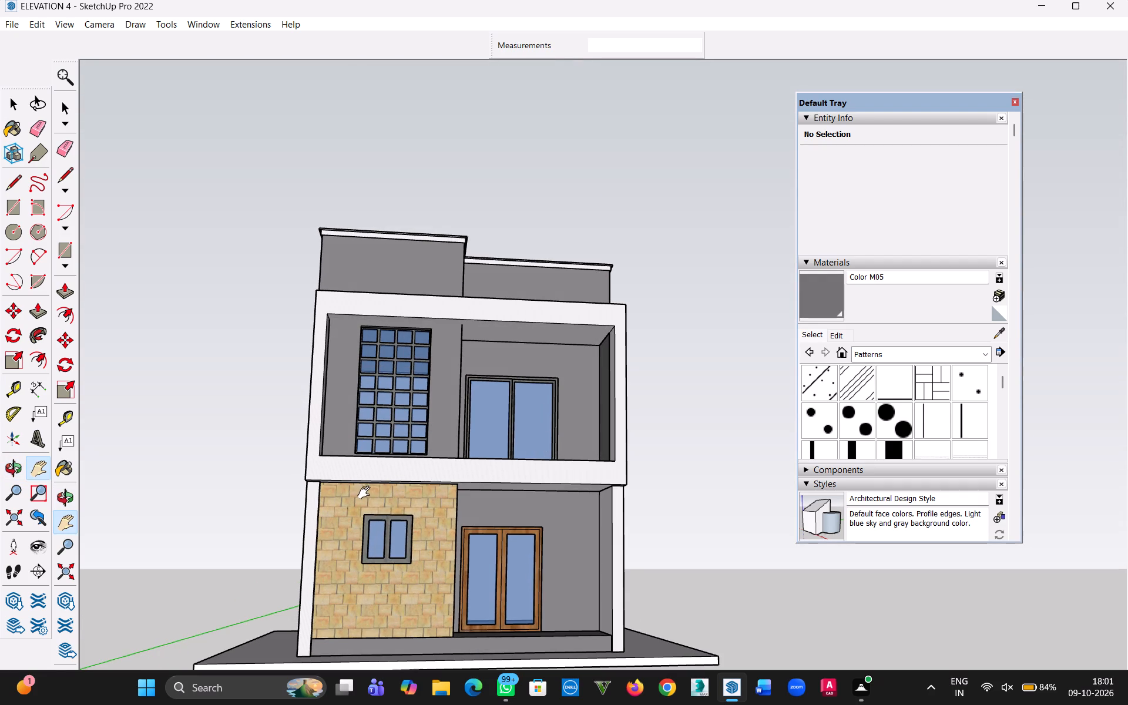
pyautogui.moveTo(378, 498); pyautogui.dragTo(372, 623, button='middle')
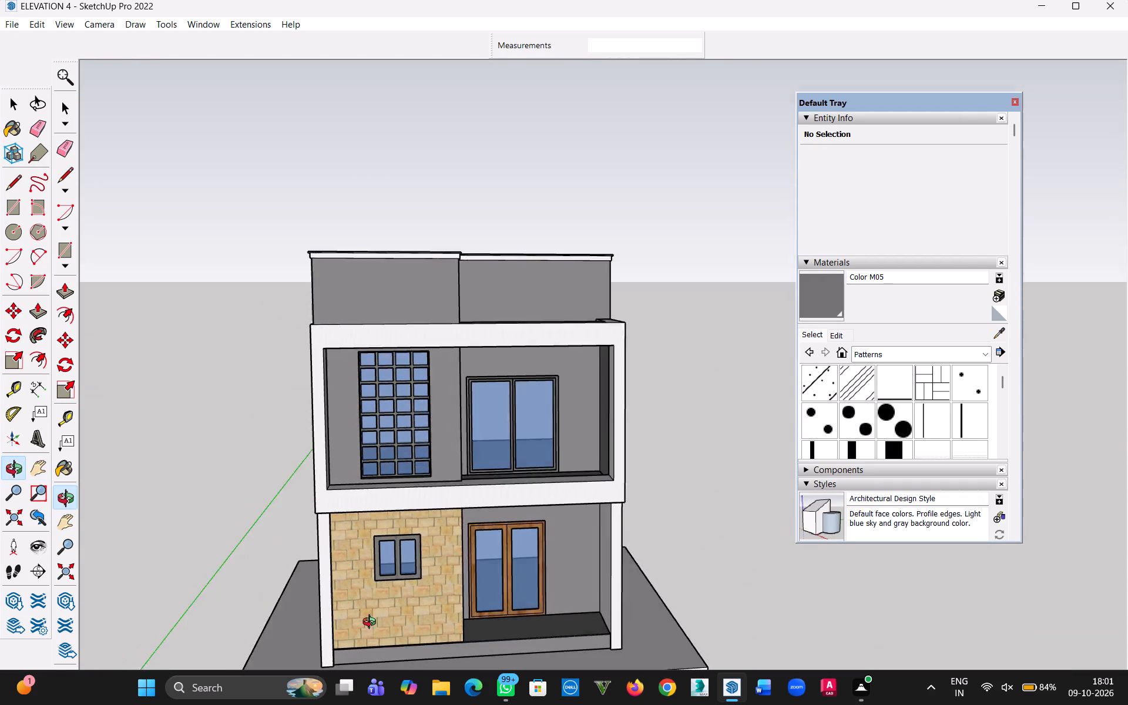
pyautogui.moveTo(372, 623); pyautogui.dragTo(432, 689, button='middle')
pyautogui.press('h')
pyautogui.moveTo(483, 607); pyautogui.dragTo(397, 633)
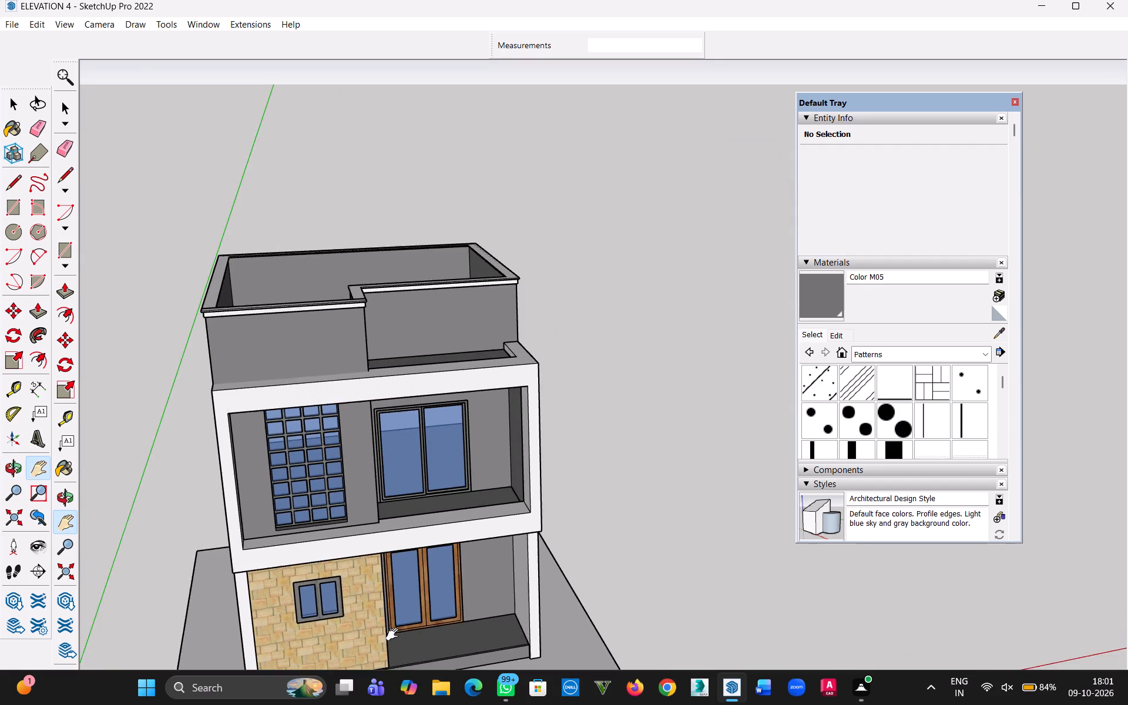
pyautogui.moveTo(406, 622); pyautogui.dragTo(371, 534, button='middle')
pyautogui.scroll(2, 402, 456)
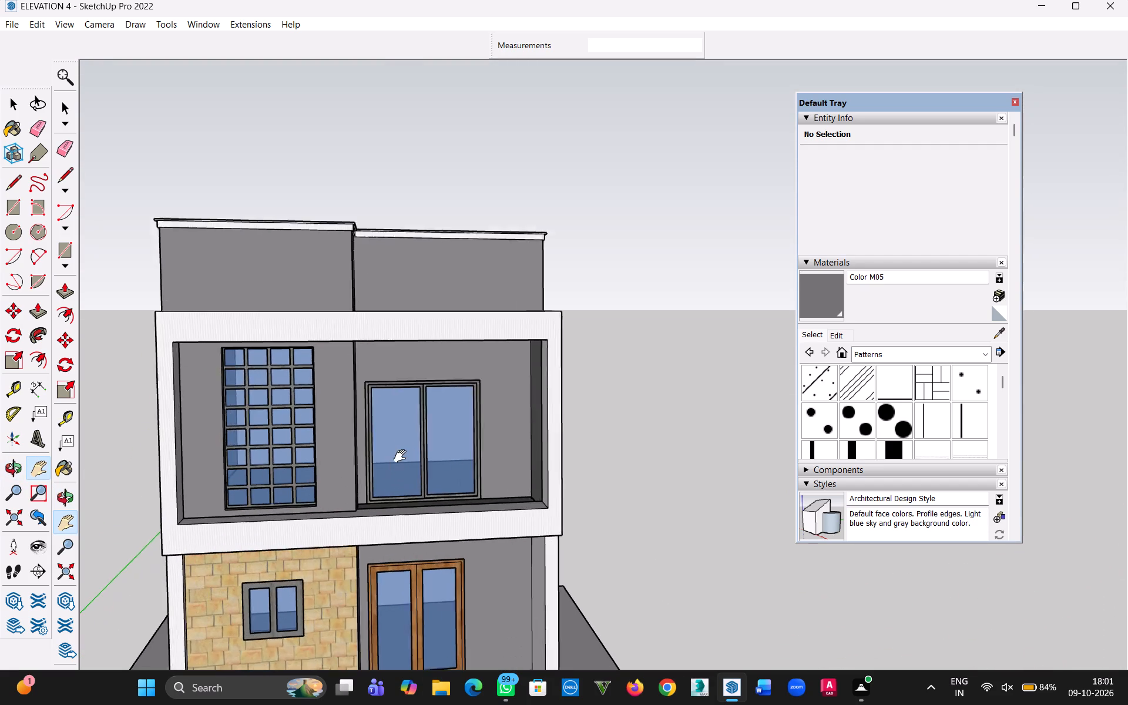
pyautogui.scroll(1, 402, 456)
pyautogui.moveTo(418, 458); pyautogui.dragTo(452, 347, button='middle')
pyautogui.moveTo(464, 329); pyautogui.dragTo(527, 324, button='middle')
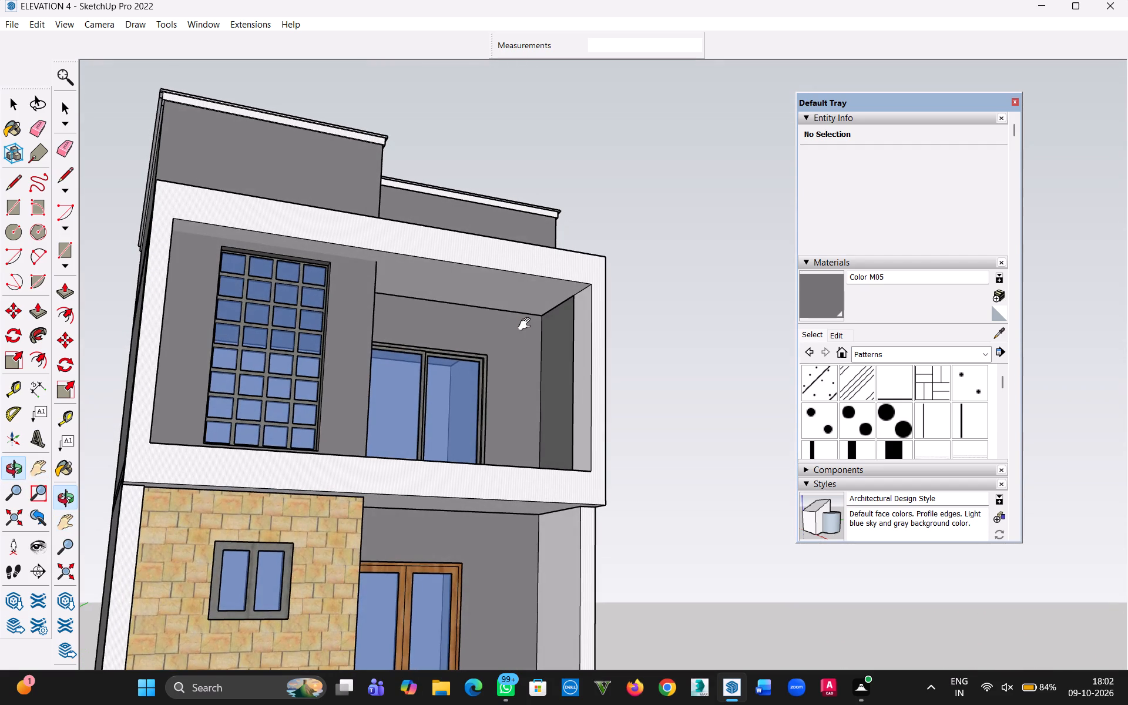
pyautogui.moveTo(505, 357); pyautogui.dragTo(469, 328, button='middle')
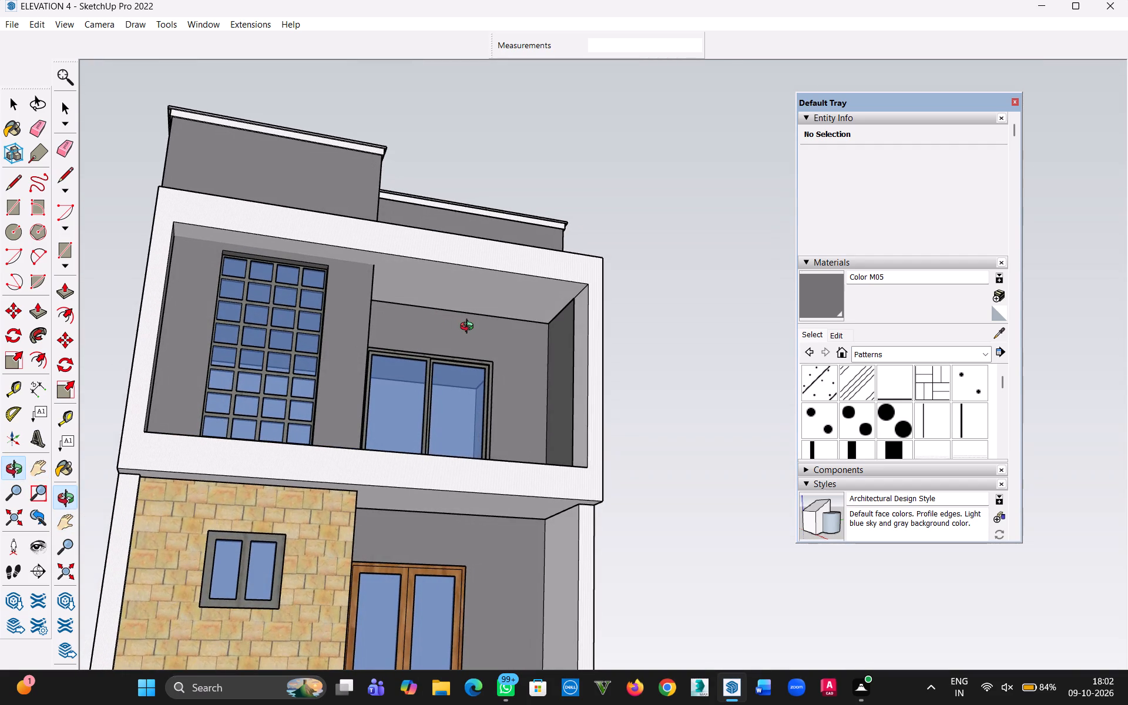
# Examine the finished front elevation from several angles, checking the balcony frame, parapet, windows, doors and stone-clad wall.
pyautogui.moveTo(469, 328); pyautogui.dragTo(508, 379, button='middle')
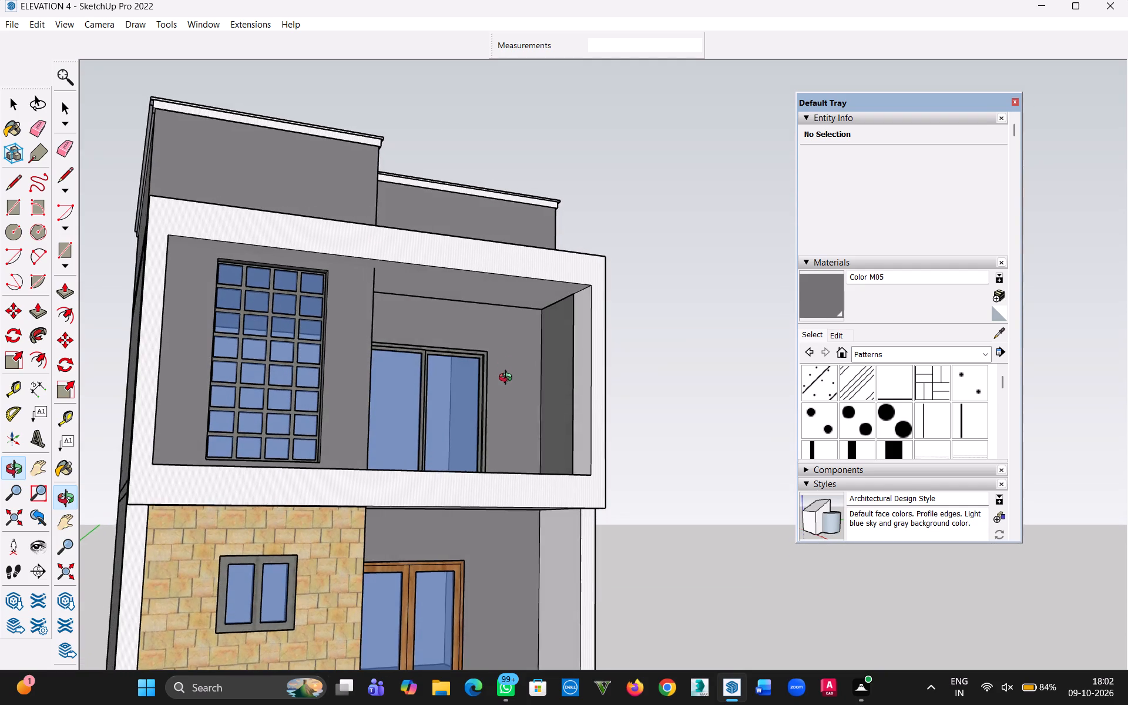
pyautogui.moveTo(508, 379); pyautogui.dragTo(372, 367, button='middle')
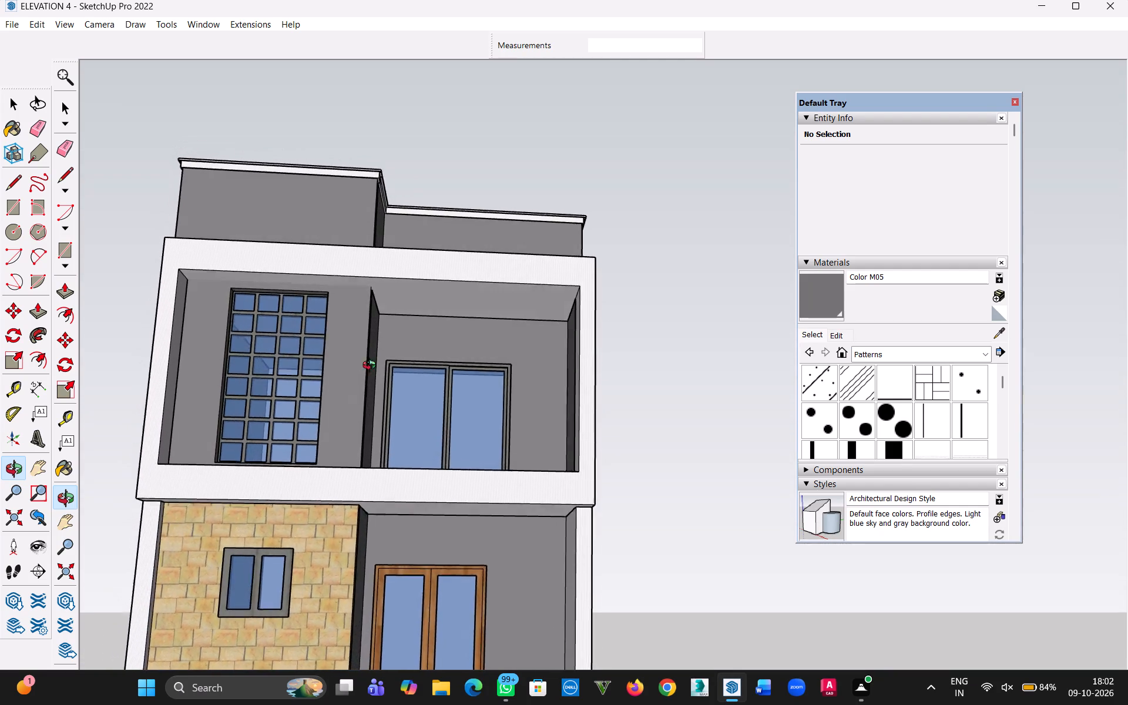
pyautogui.moveTo(372, 367); pyautogui.dragTo(395, 544, button='middle')
pyautogui.press('h')
pyautogui.moveTo(397, 538); pyautogui.dragTo(375, 522)
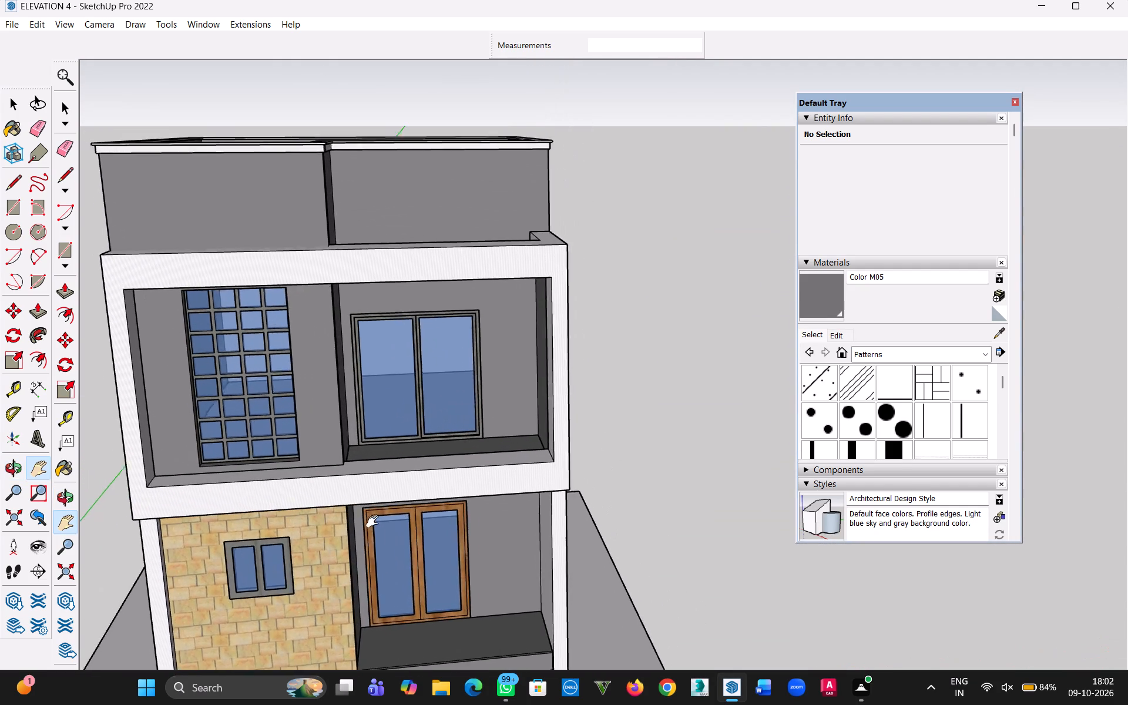
pyautogui.moveTo(375, 522); pyautogui.dragTo(392, 532)
pyautogui.moveTo(394, 529); pyautogui.dragTo(421, 398, button='middle')
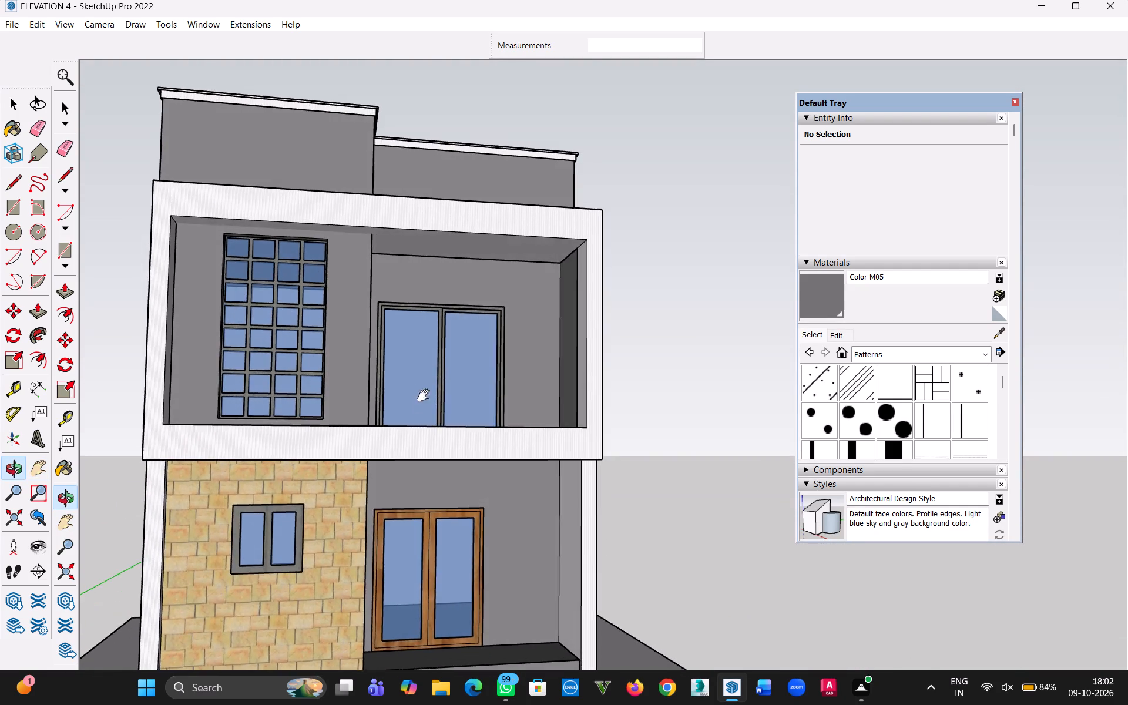
pyautogui.scroll(-4, 427, 429)
pyautogui.moveTo(437, 512); pyautogui.dragTo(511, 538, button='middle')
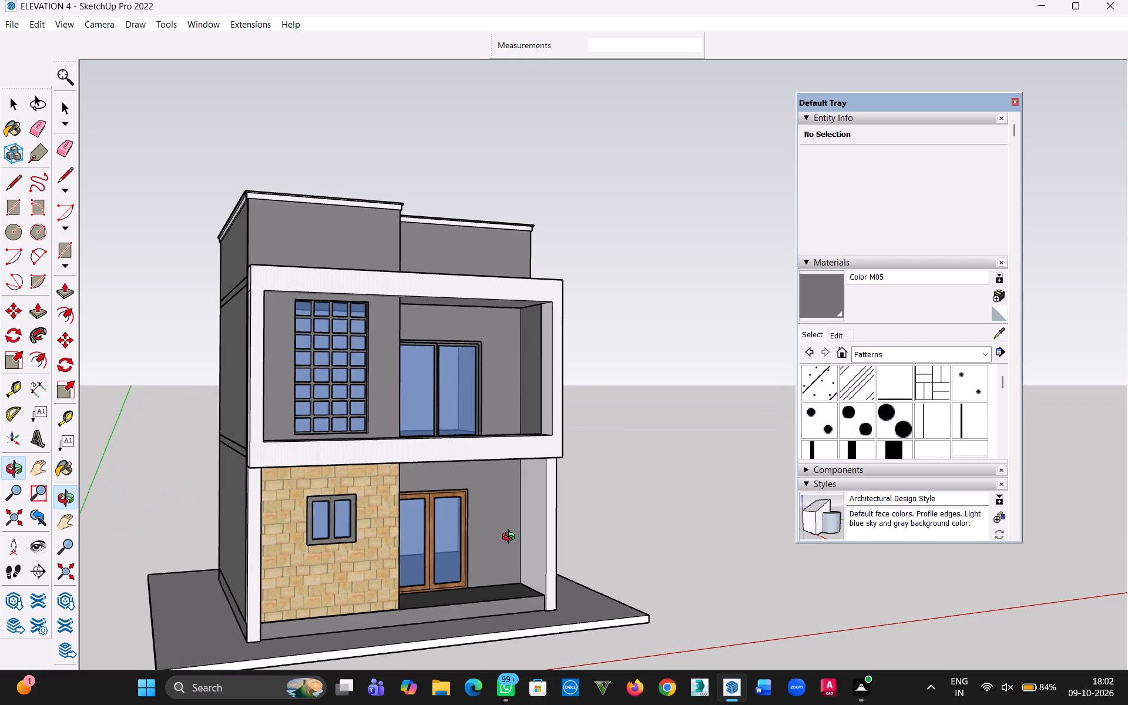
pyautogui.moveTo(511, 538); pyautogui.dragTo(514, 533, button='middle')
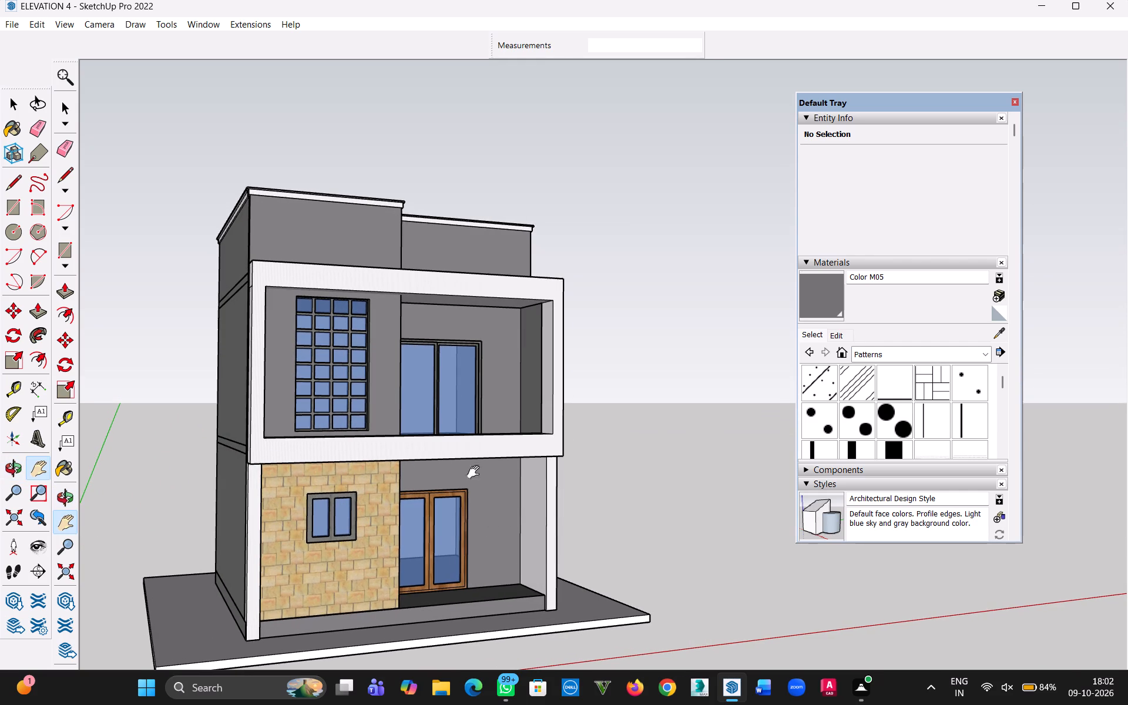
pyautogui.moveTo(446, 459); pyautogui.dragTo(370, 439, button='middle')
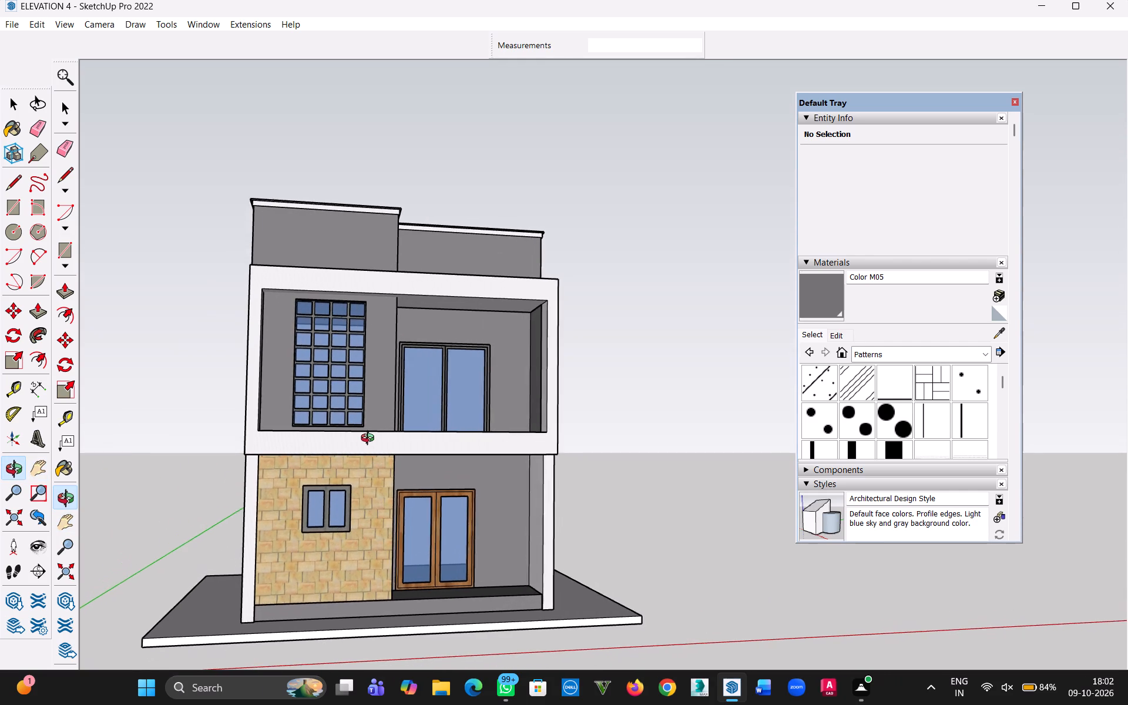
pyautogui.moveTo(370, 439); pyautogui.dragTo(344, 418, button='middle')
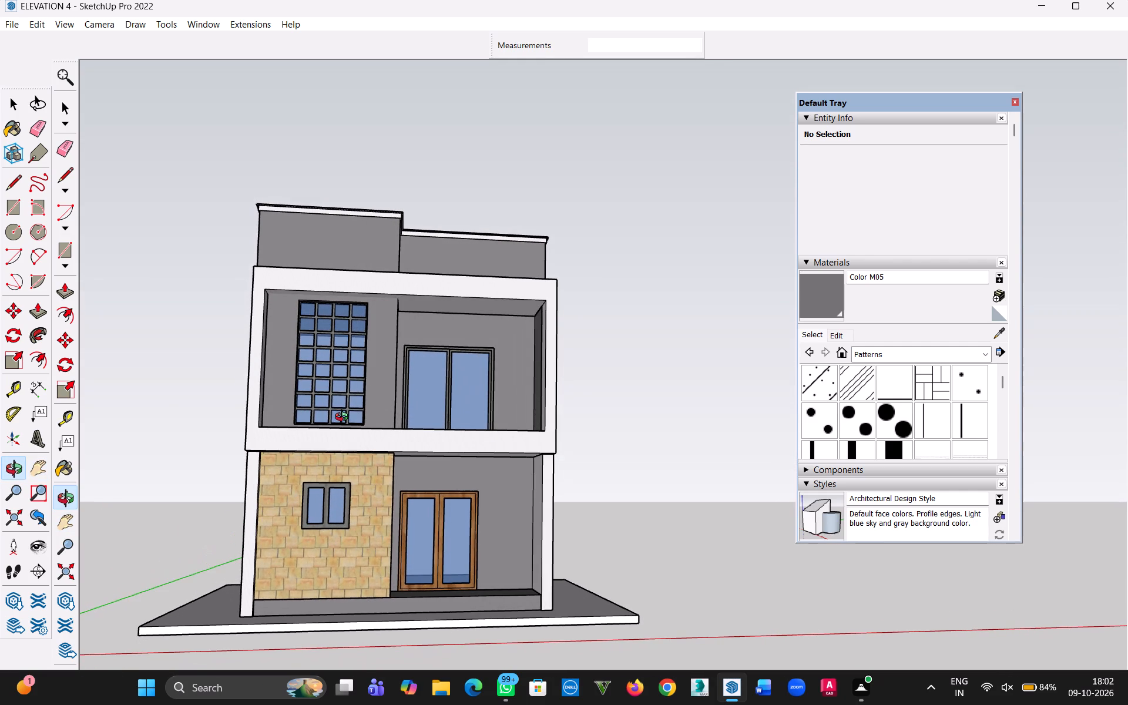
pyautogui.moveTo(344, 418); pyautogui.dragTo(290, 411, button='middle')
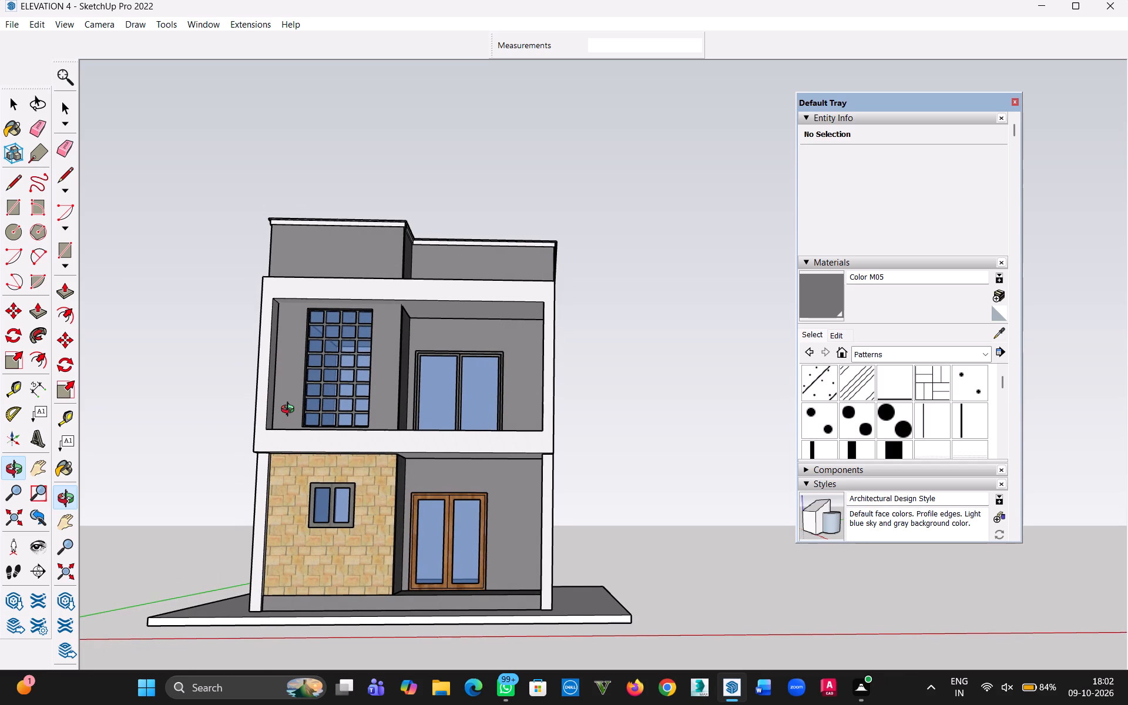
pyautogui.moveTo(290, 411); pyautogui.dragTo(308, 419, button='middle')
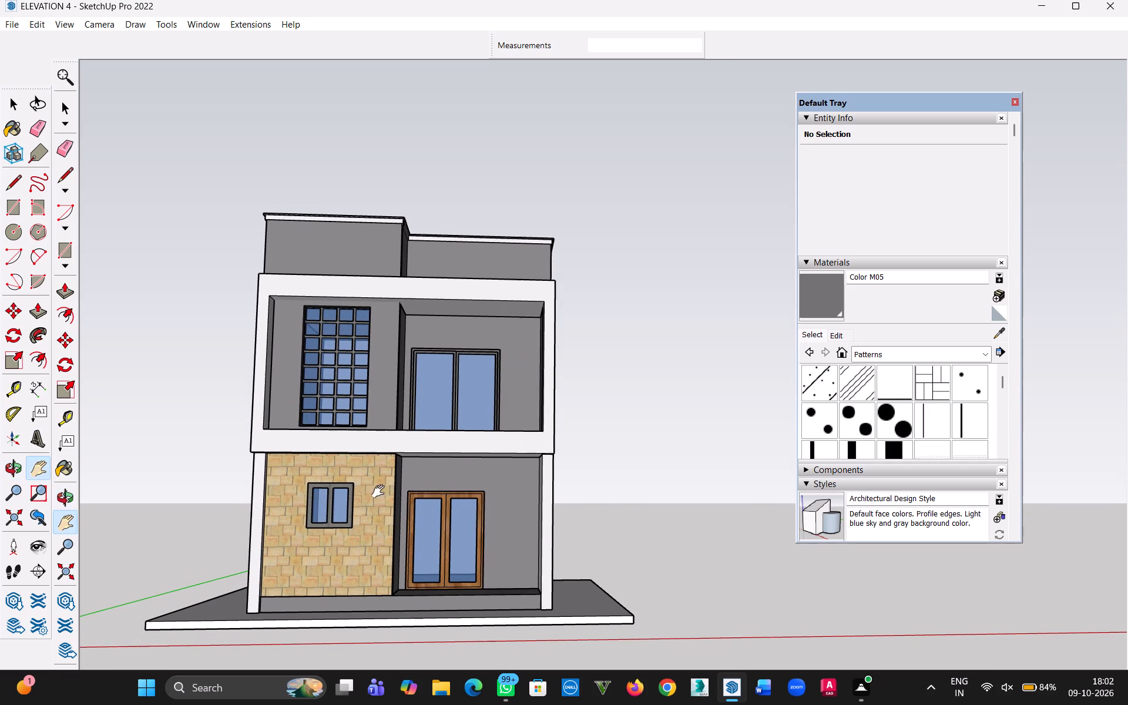
pyautogui.scroll(2, 444, 469)
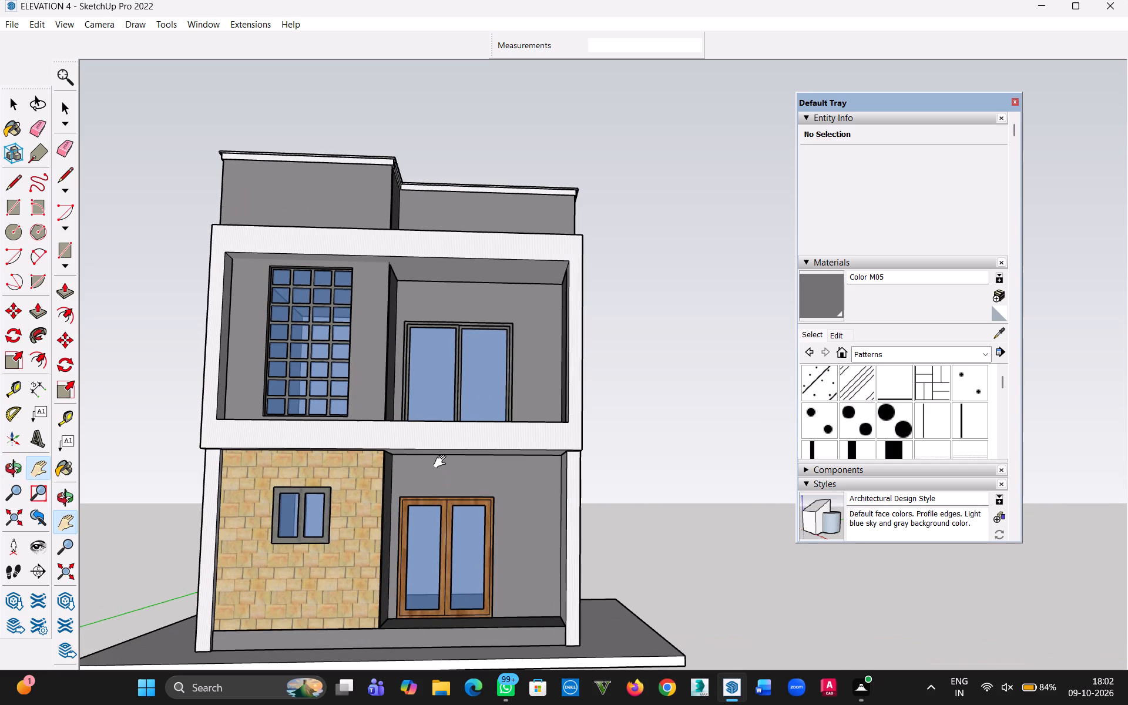
pyautogui.moveTo(439, 469); pyautogui.dragTo(426, 513, button='middle')
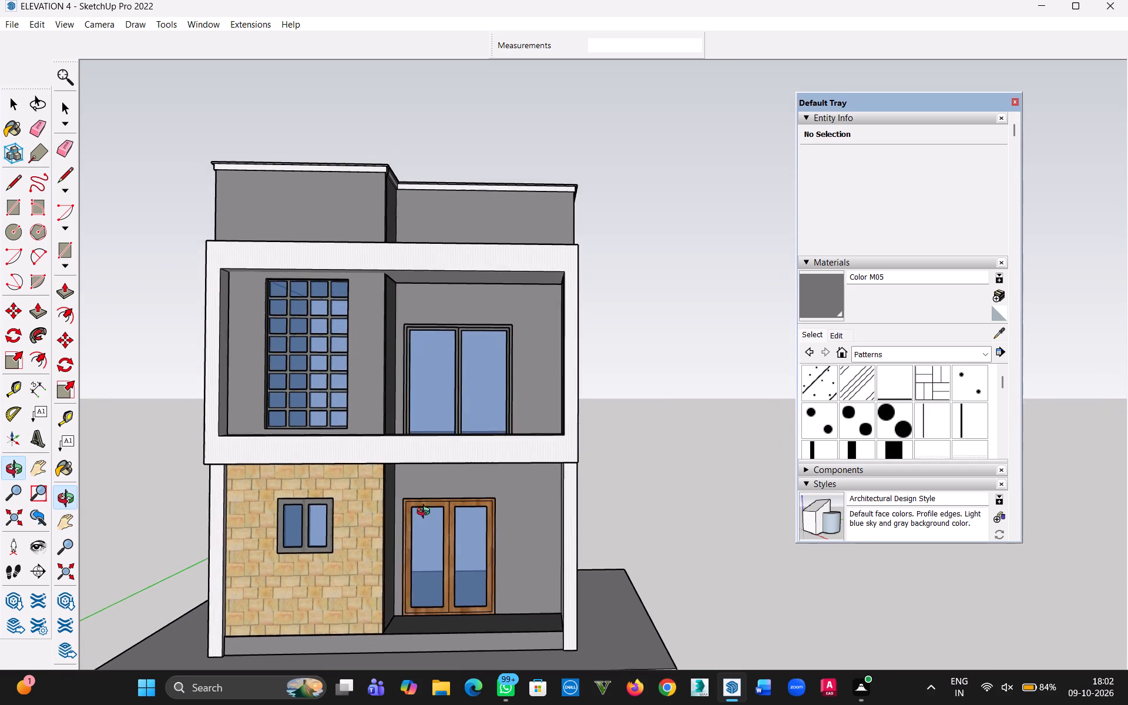
pyautogui.moveTo(426, 513); pyautogui.dragTo(438, 521, button='middle')
pyautogui.moveTo(450, 528); pyautogui.dragTo(449, 468, button='middle')
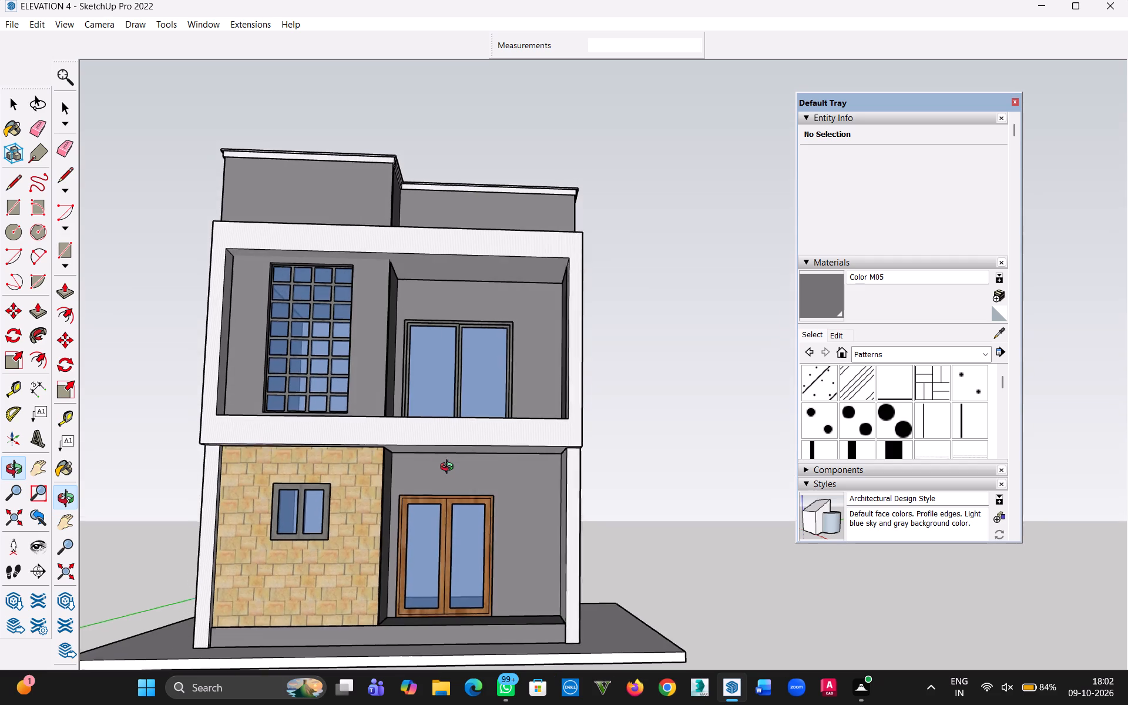
pyautogui.moveTo(449, 468); pyautogui.dragTo(454, 546, button='middle')
pyautogui.scroll(1, 454, 546)
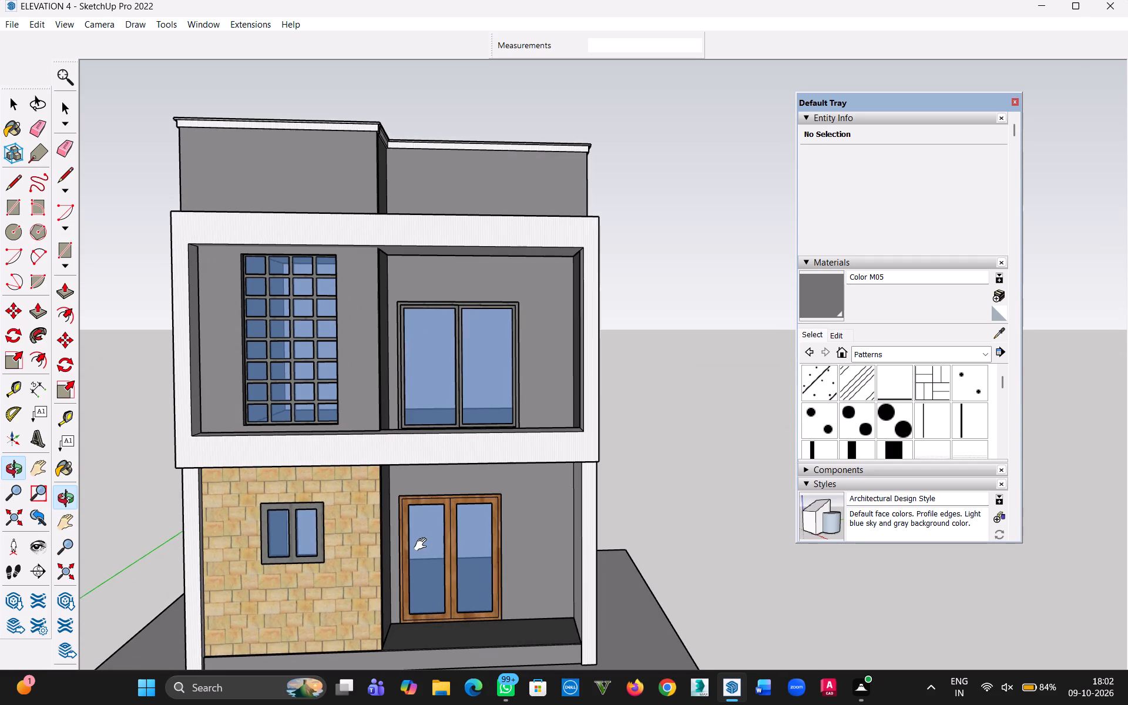
pyautogui.press('h')
pyautogui.moveTo(419, 539); pyautogui.dragTo(538, 525)
pyautogui.moveTo(522, 521); pyautogui.dragTo(500, 444, button='middle')
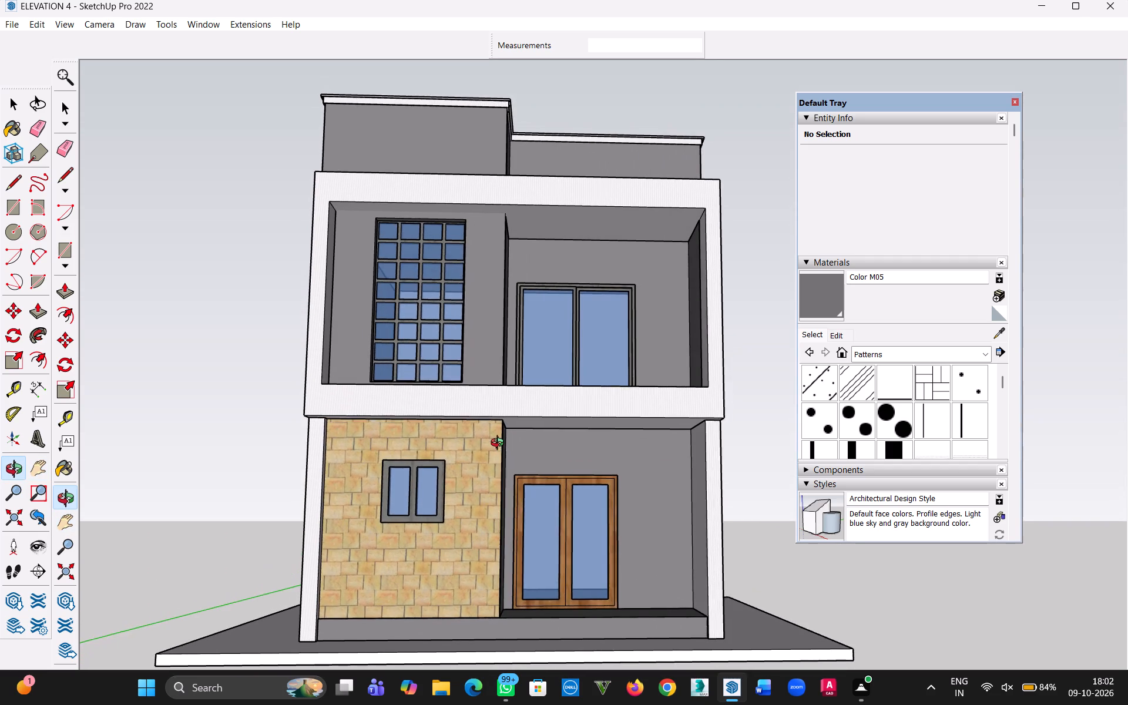
pyautogui.moveTo(500, 444); pyautogui.dragTo(484, 444, button='middle')
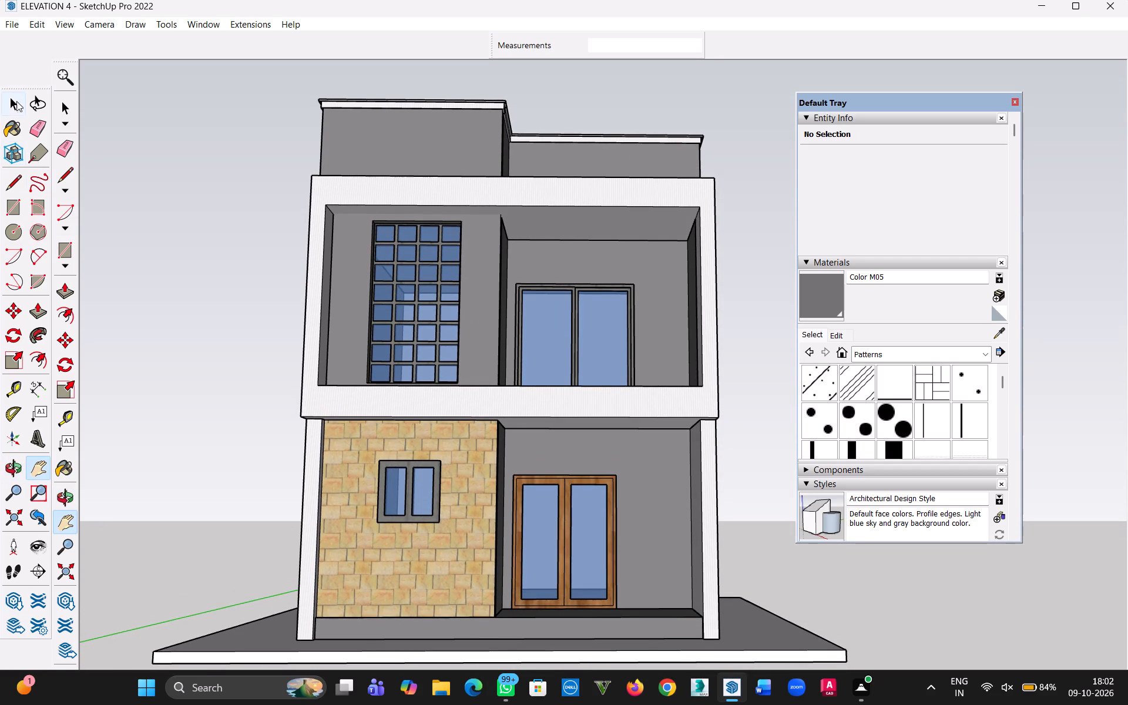
pyautogui.click(16, 106)
pyautogui.click(220, 372)
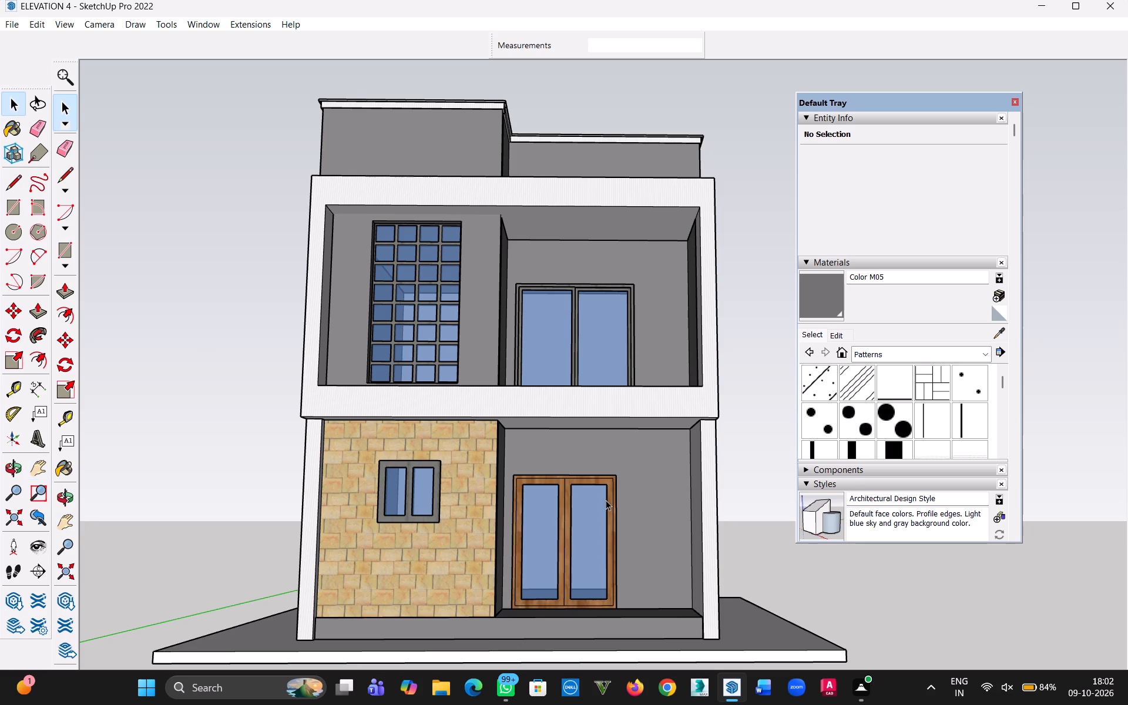
# Move the ground floor's wooden double door 6" back into its wall opening, from its lower outer corner.
pyautogui.moveTo(627, 533); pyautogui.dragTo(576, 555, button='middle')
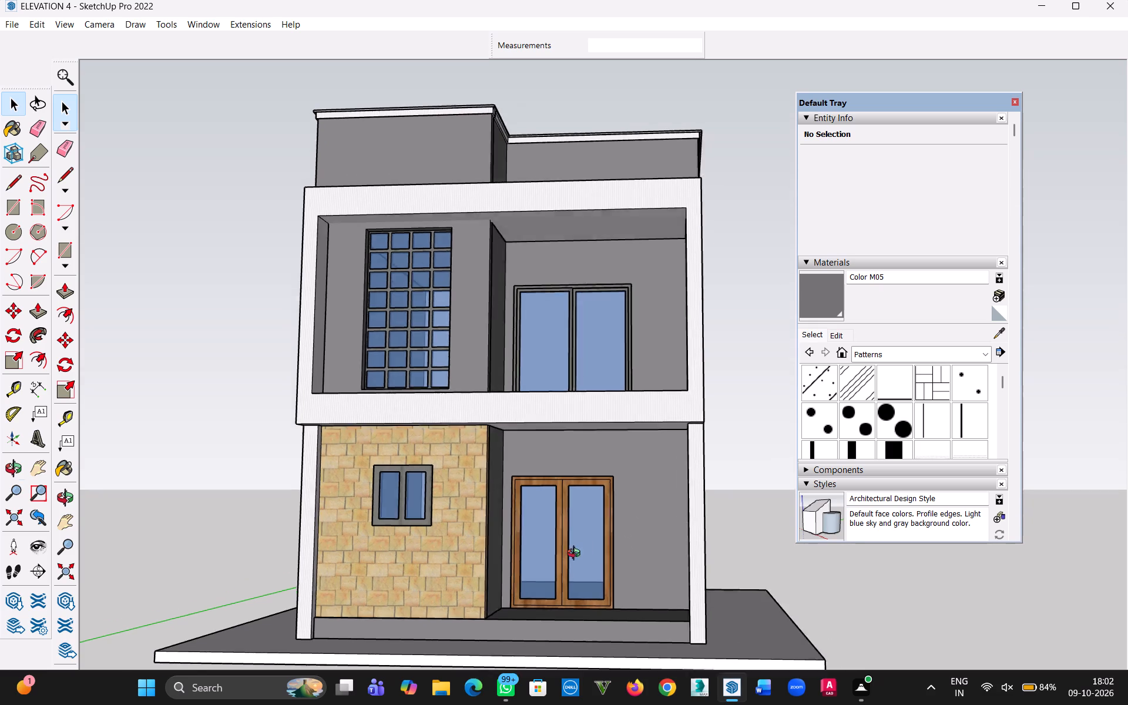
pyautogui.moveTo(576, 555); pyautogui.dragTo(524, 603, button='middle')
pyautogui.scroll(4, 598, 583)
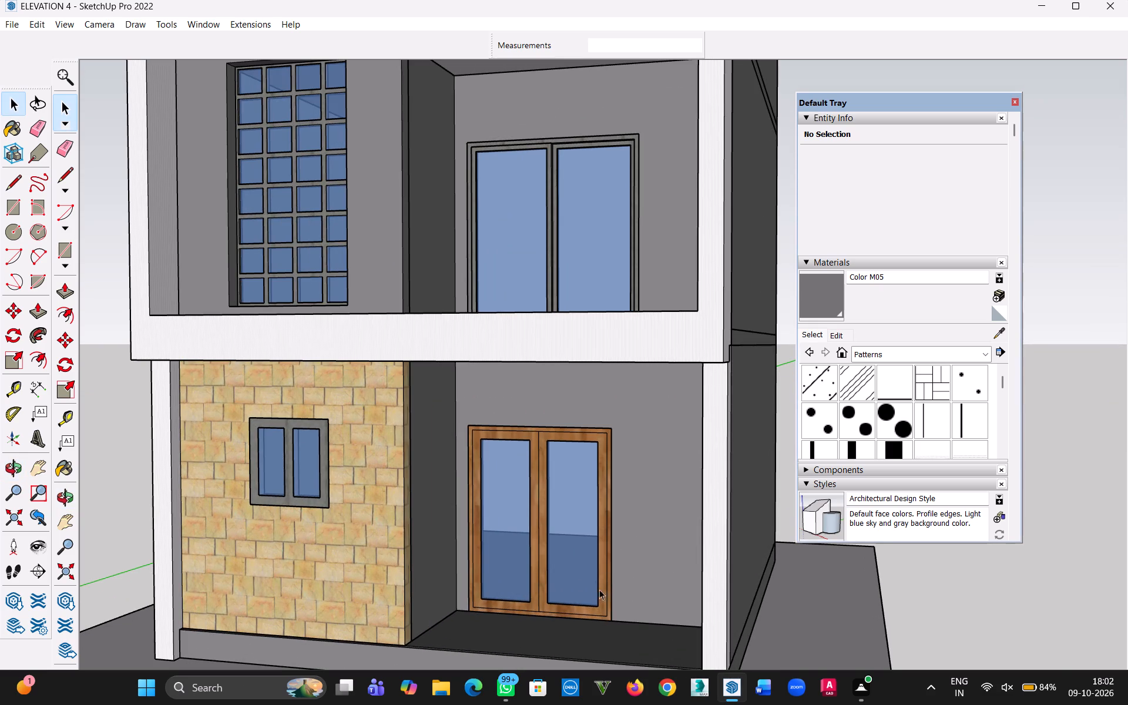
pyautogui.click(605, 607)
pyautogui.scroll(8, 627, 619)
pyautogui.scroll(-8, 629, 576)
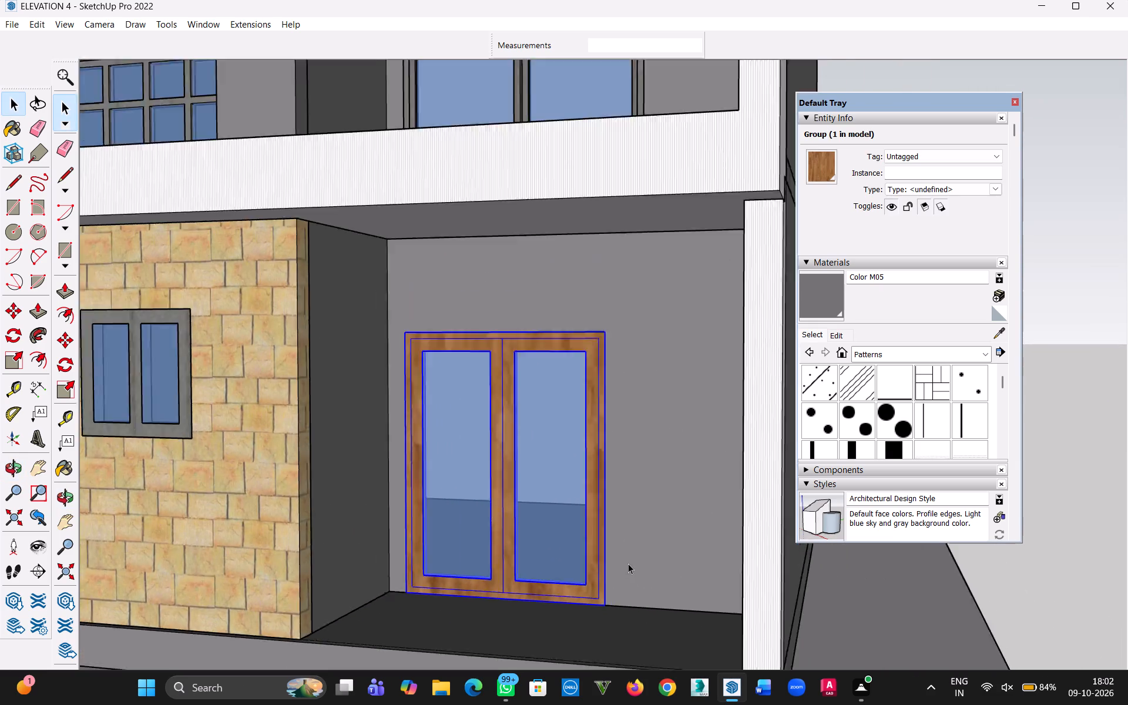
pyautogui.scroll(-7, 628, 563)
pyautogui.moveTo(679, 543); pyautogui.dragTo(736, 537, button='middle')
pyautogui.scroll(4, 664, 545)
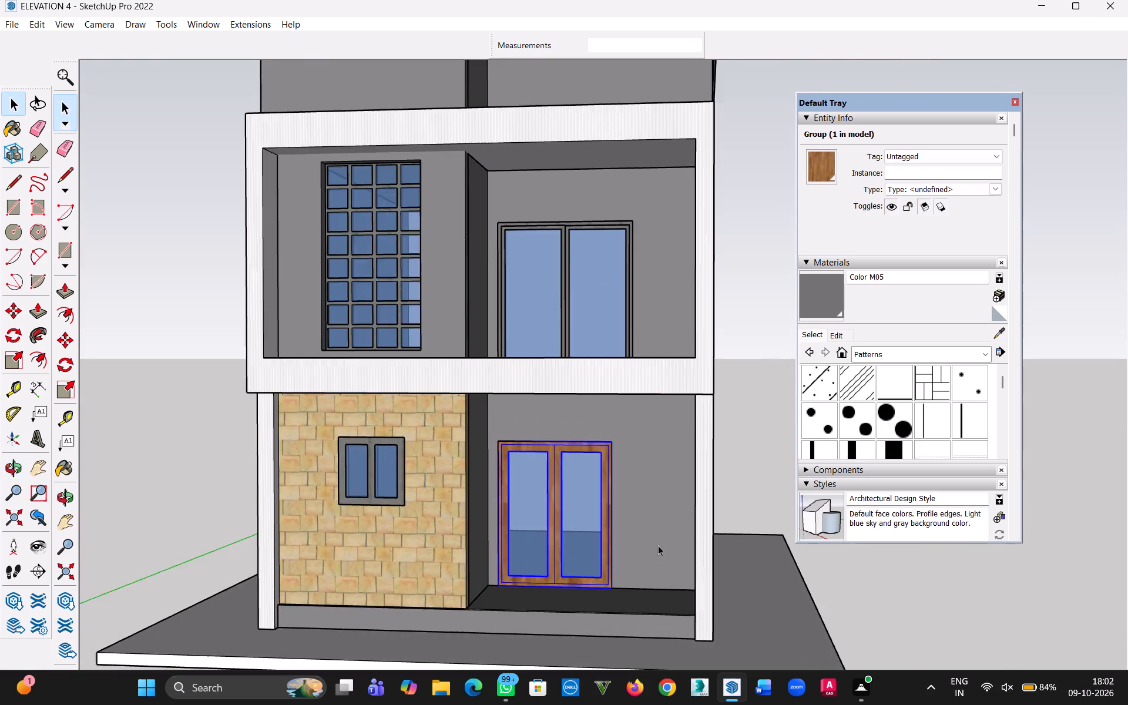
pyautogui.scroll(5, 658, 545)
pyautogui.scroll(-3, 555, 607)
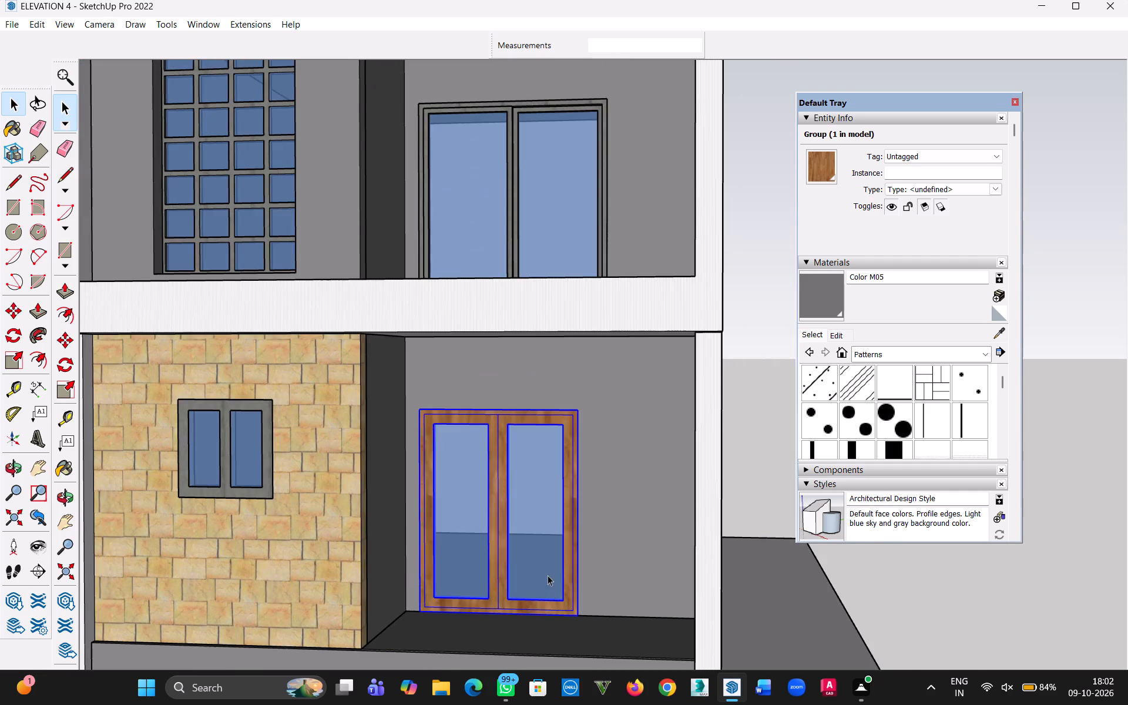
pyautogui.scroll(1, 549, 566)
pyautogui.moveTo(566, 568); pyautogui.dragTo(639, 560, button='middle')
pyautogui.scroll(4, 603, 560)
pyautogui.scroll(2, 620, 632)
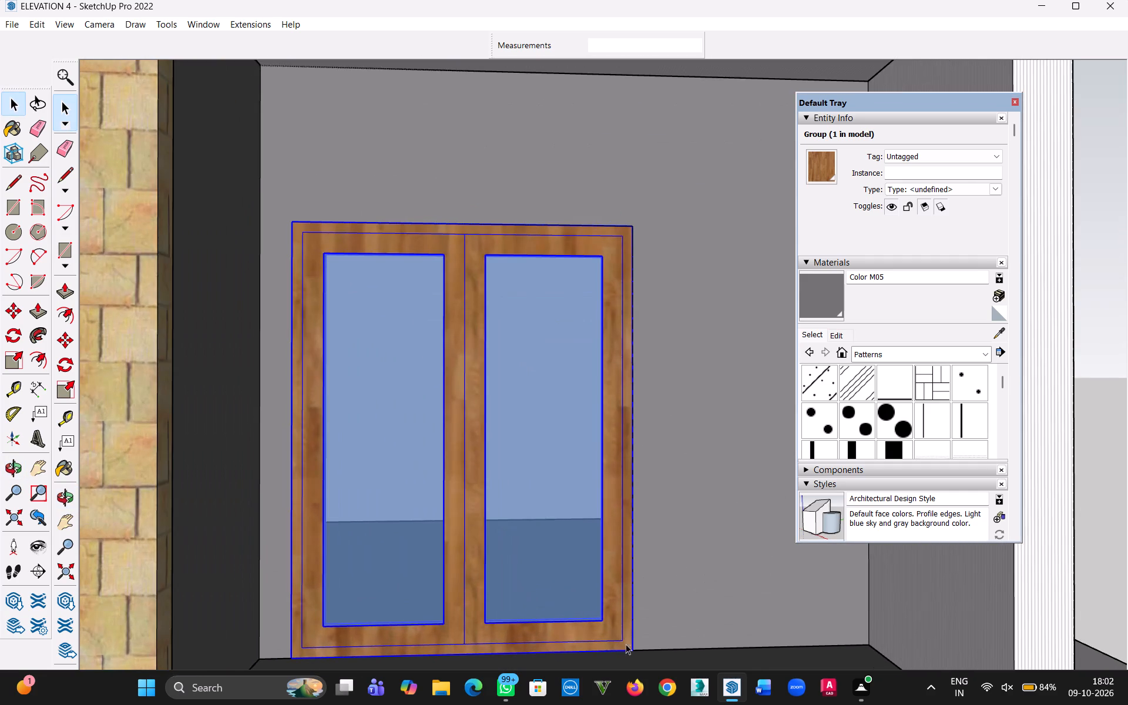
pyautogui.scroll(-3, 629, 647)
pyautogui.click(662, 307)
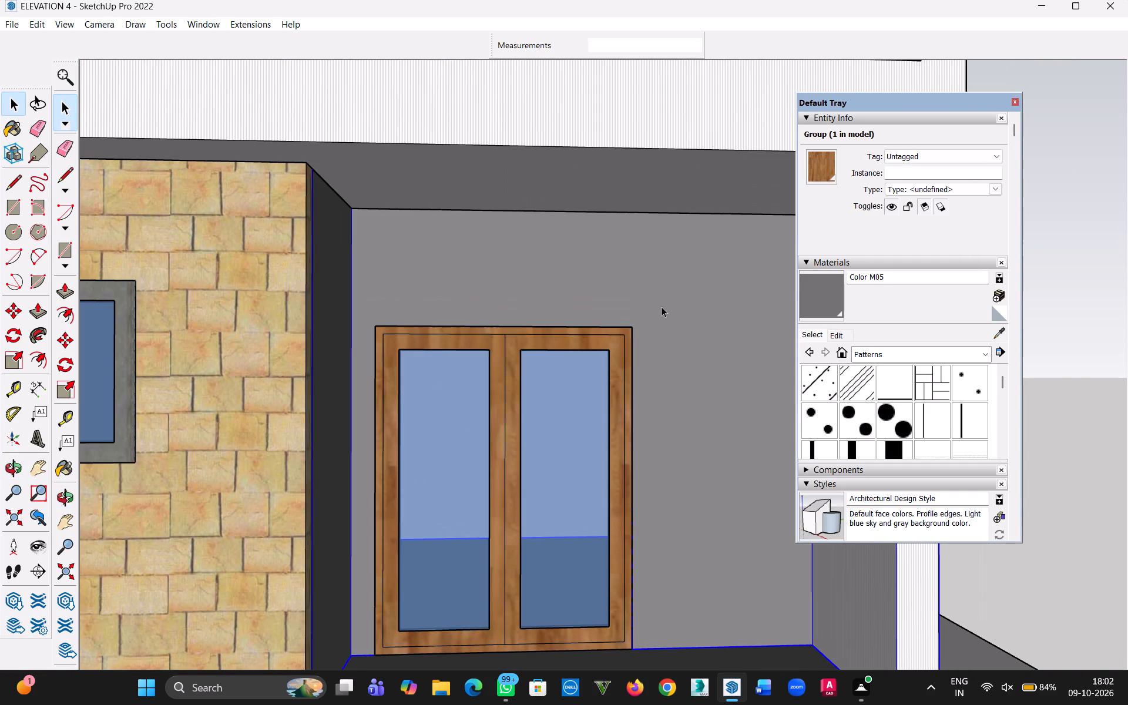
pyautogui.click(611, 623)
pyautogui.press('m')
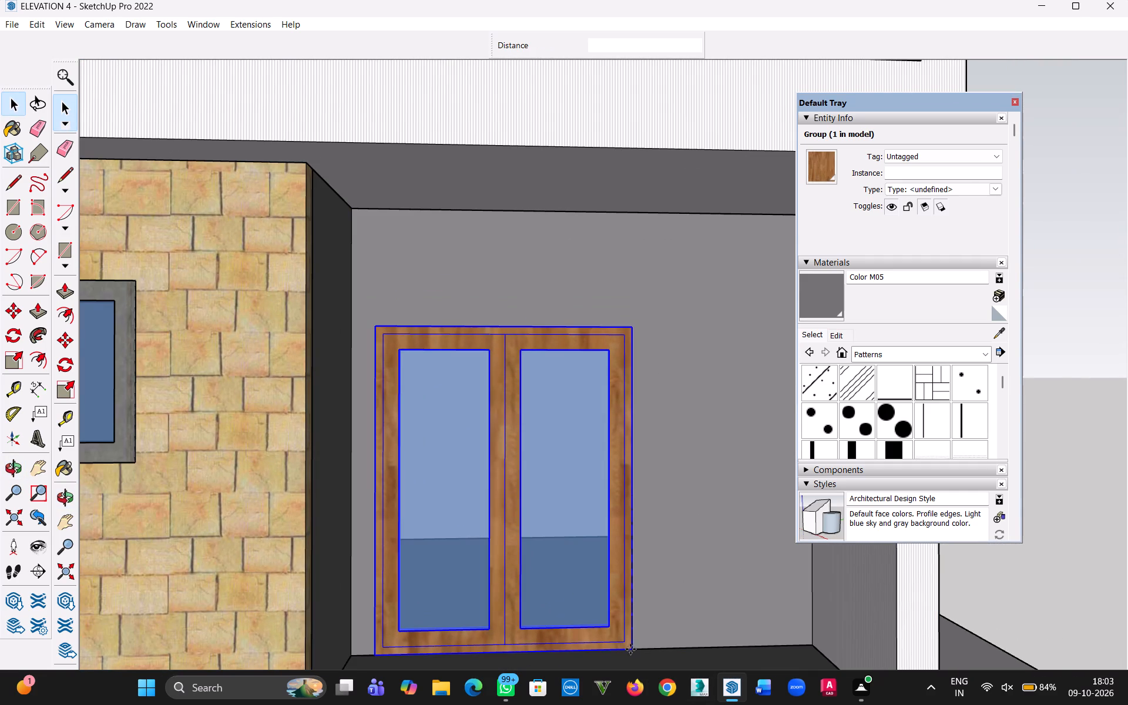
pyautogui.click(633, 650)
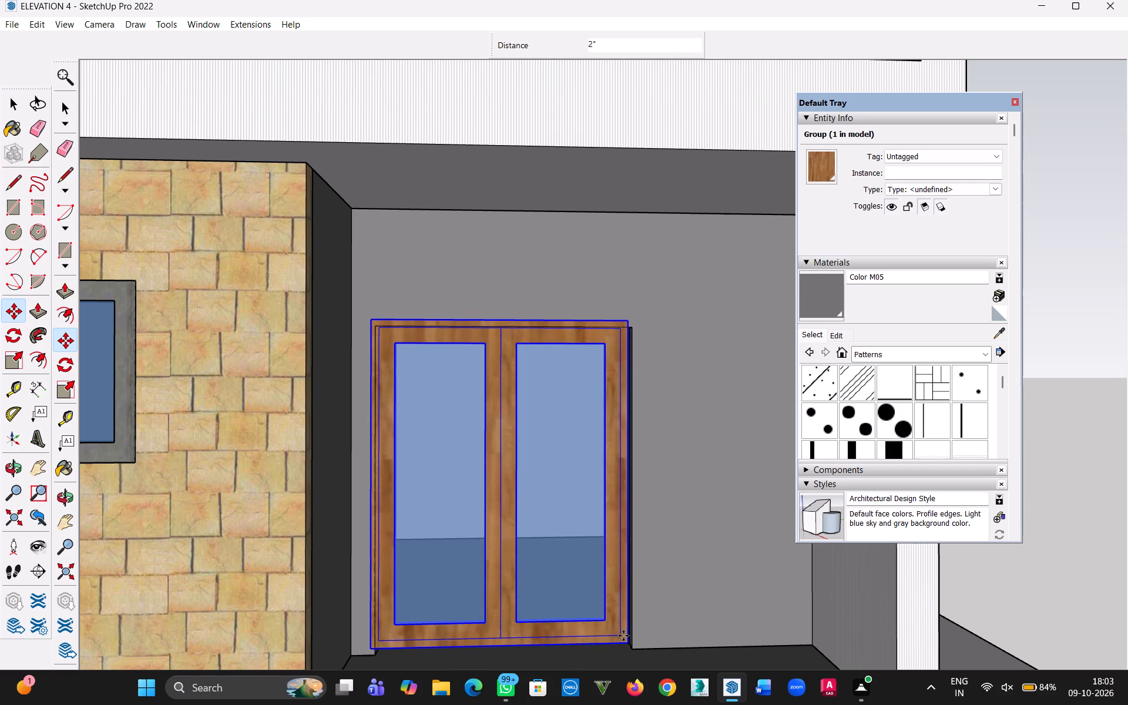
pyautogui.scroll(5, 612, 617)
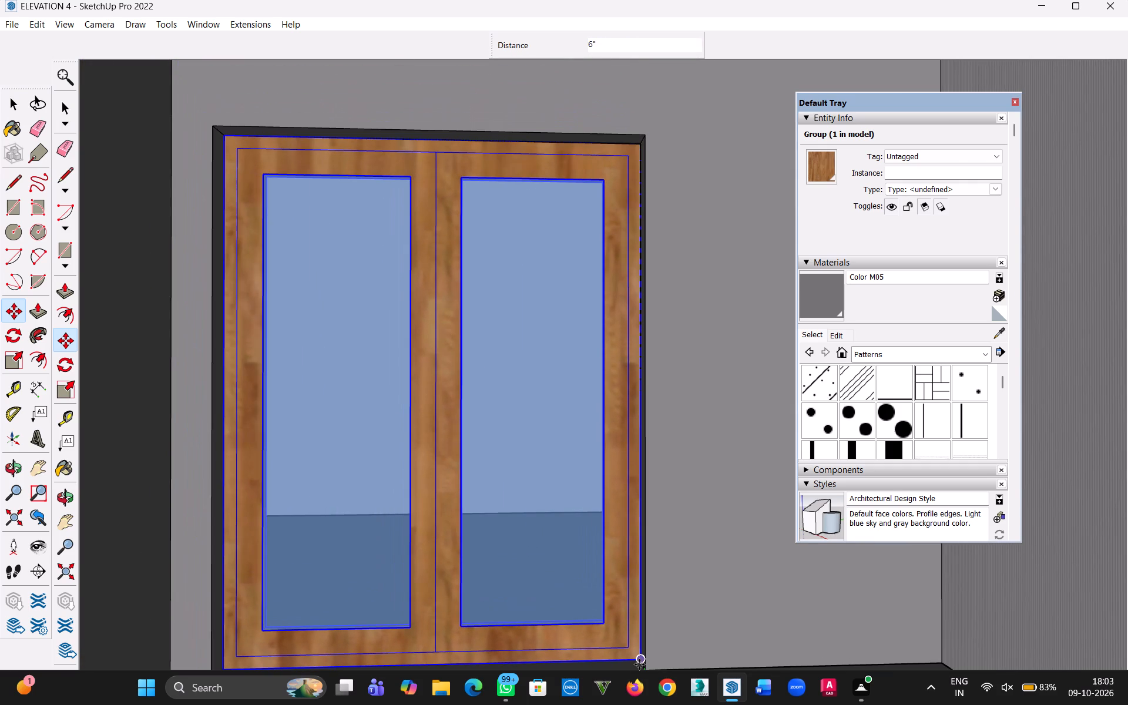
pyautogui.click(639, 665)
pyautogui.scroll(-7, 605, 537)
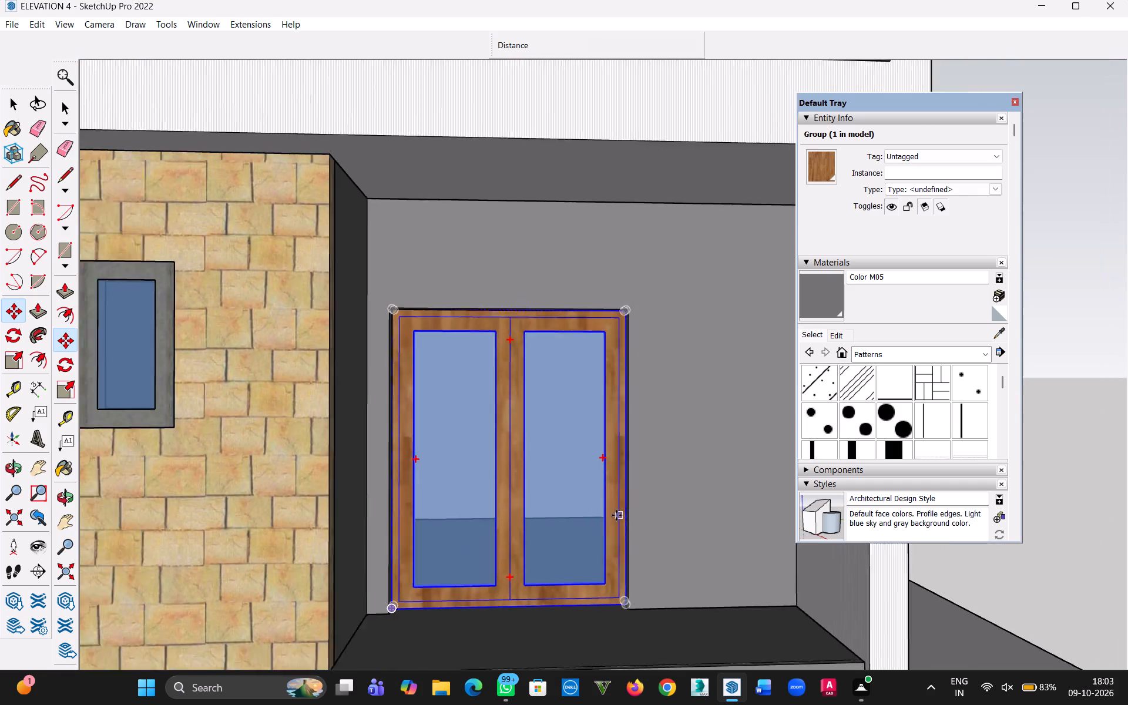
pyautogui.scroll(-2, 616, 515)
pyautogui.click(12, 106)
pyautogui.scroll(-5, 442, 402)
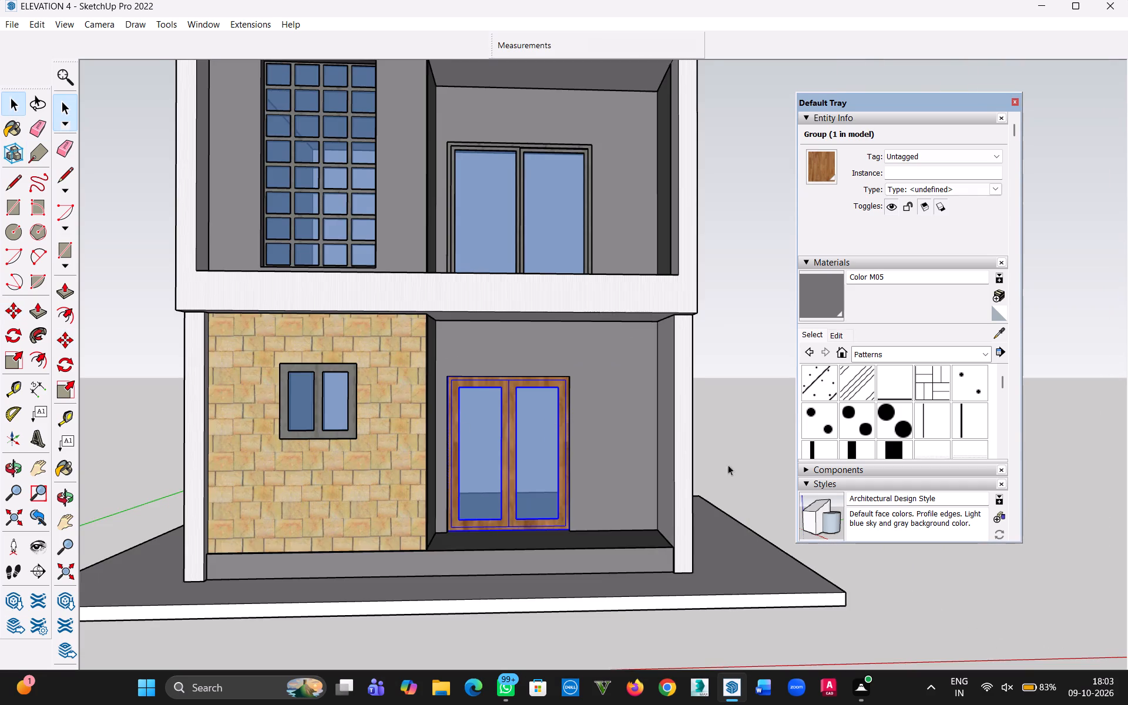
pyautogui.click(746, 444)
# Examine the recessed wooden door and the balcony's sliding door above it from the front and from above.
pyautogui.scroll(1, 589, 448)
pyautogui.moveTo(589, 448); pyautogui.dragTo(602, 425, button='middle')
pyautogui.scroll(6, 583, 426)
pyautogui.scroll(-3, 580, 430)
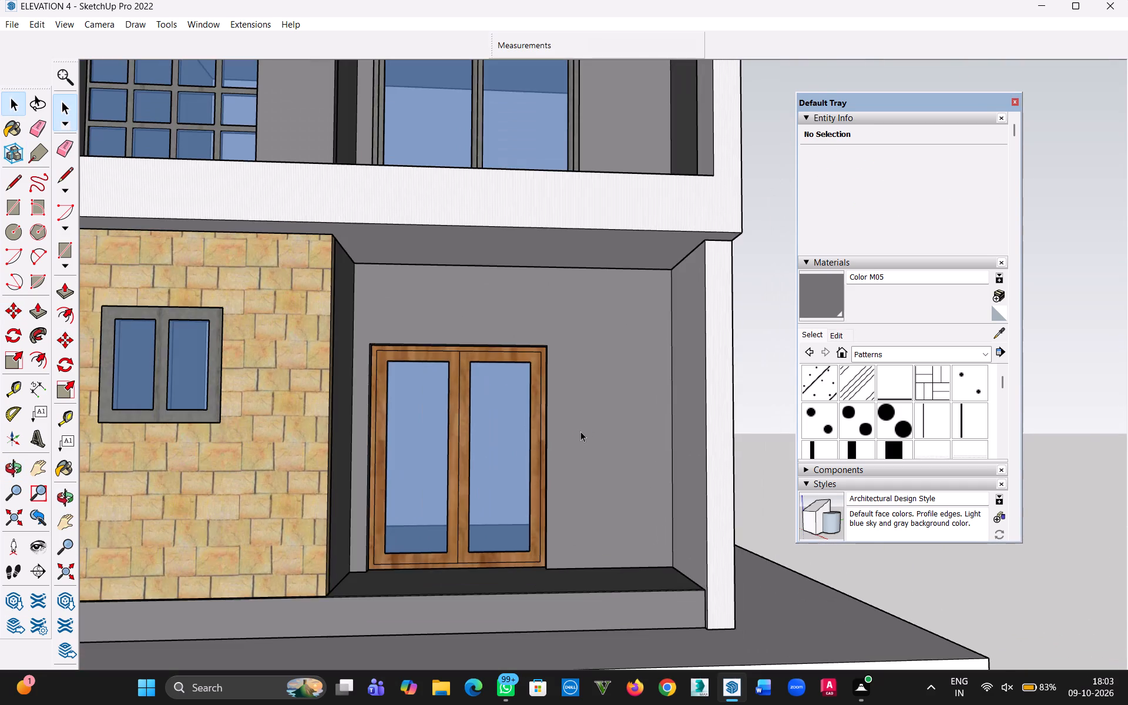
pyautogui.moveTo(580, 431); pyautogui.dragTo(535, 509, button='middle')
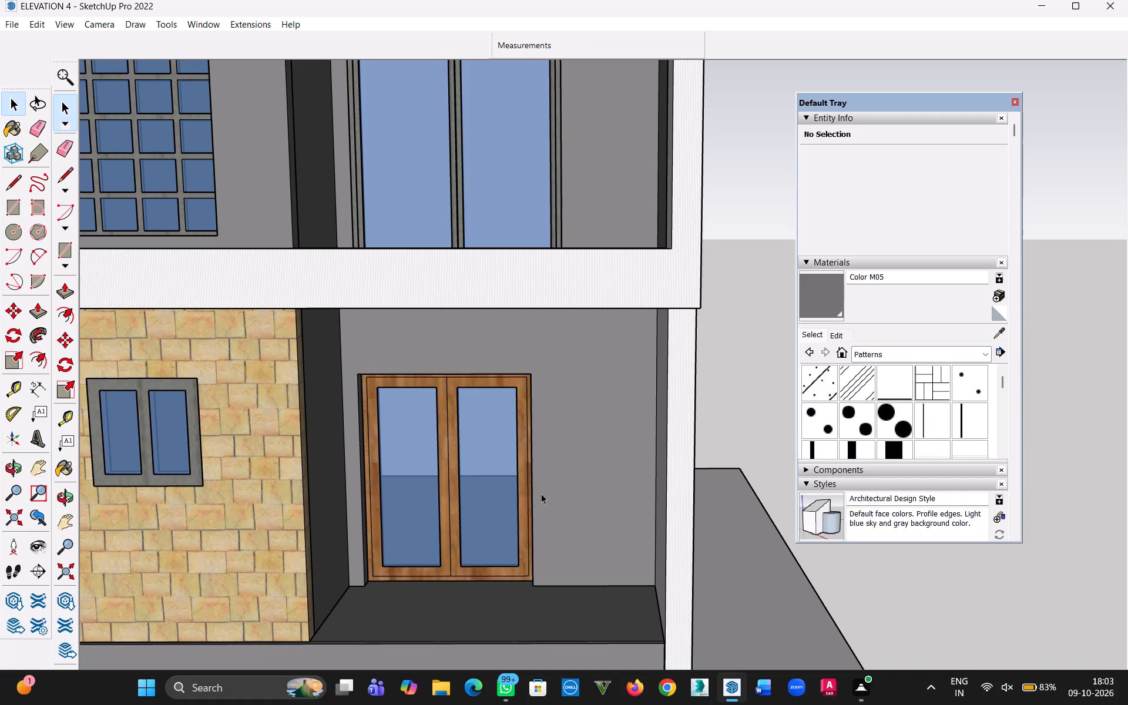
pyautogui.scroll(-5, 538, 489)
pyautogui.scroll(2, 538, 500)
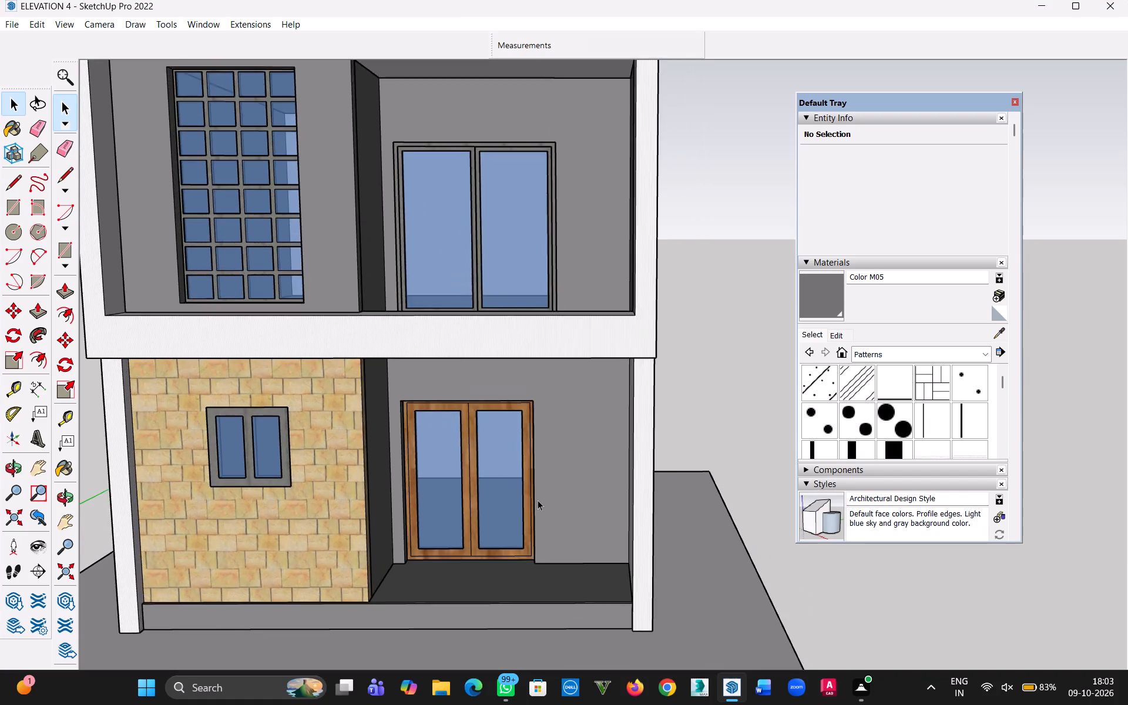
pyautogui.scroll(-2, 536, 502)
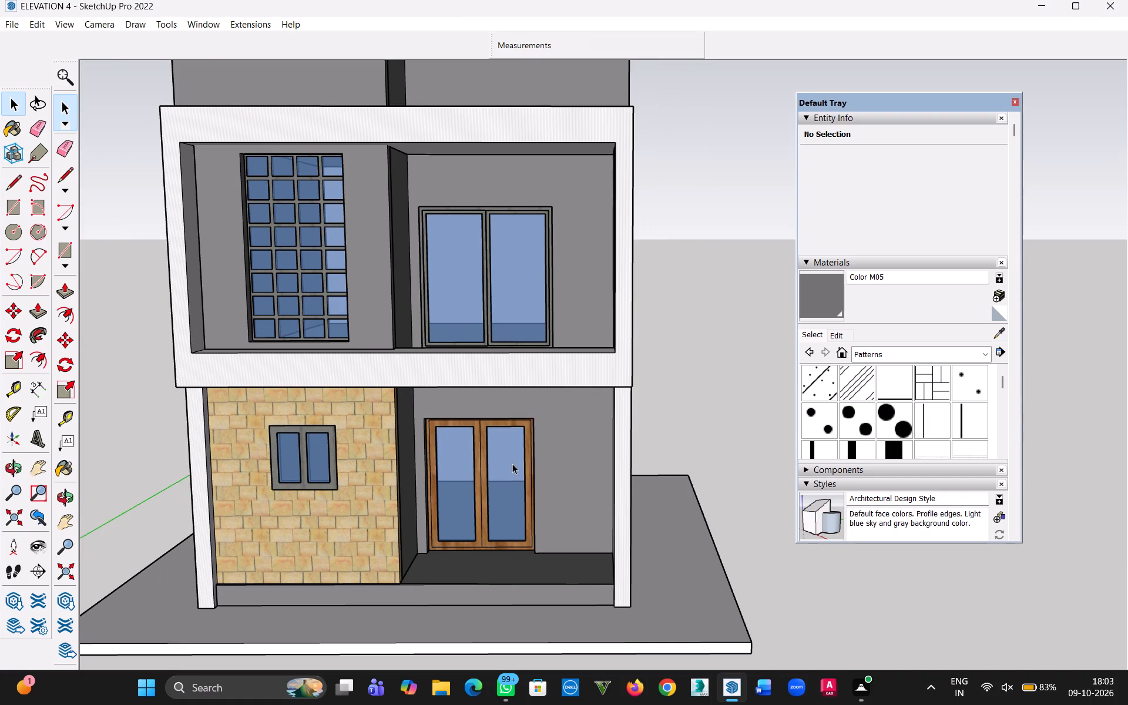
pyautogui.moveTo(512, 465); pyautogui.dragTo(537, 575, button='middle')
pyautogui.scroll(4, 476, 449)
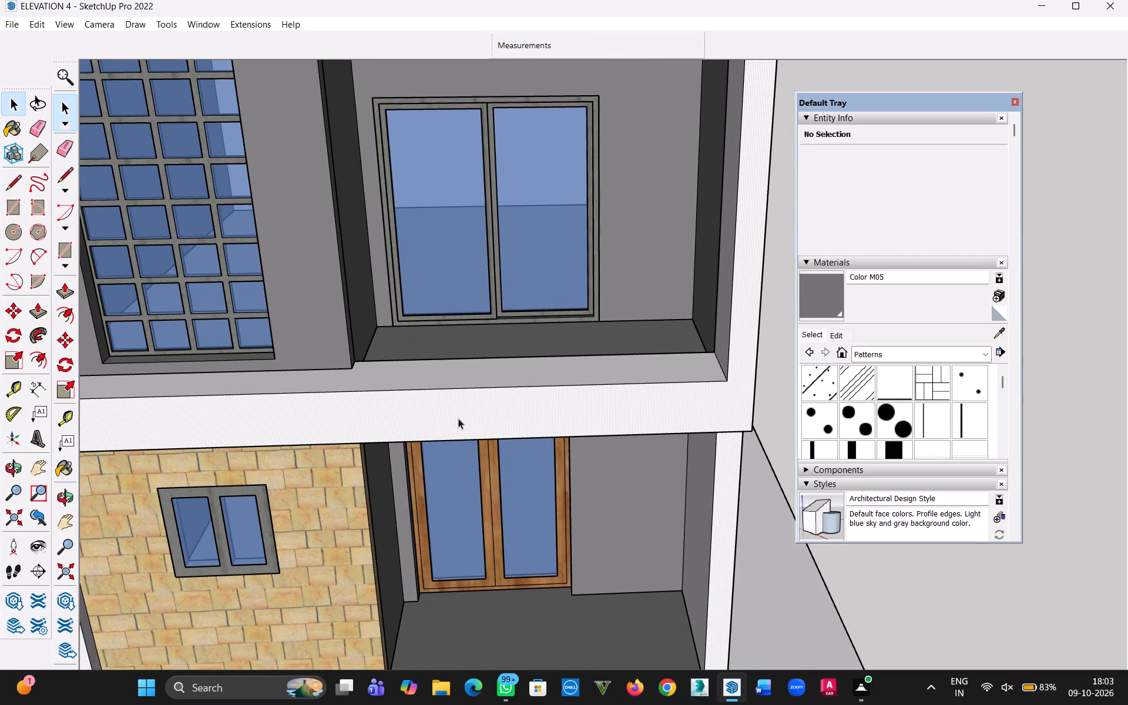
pyautogui.moveTo(464, 422); pyautogui.dragTo(351, 511, button='middle')
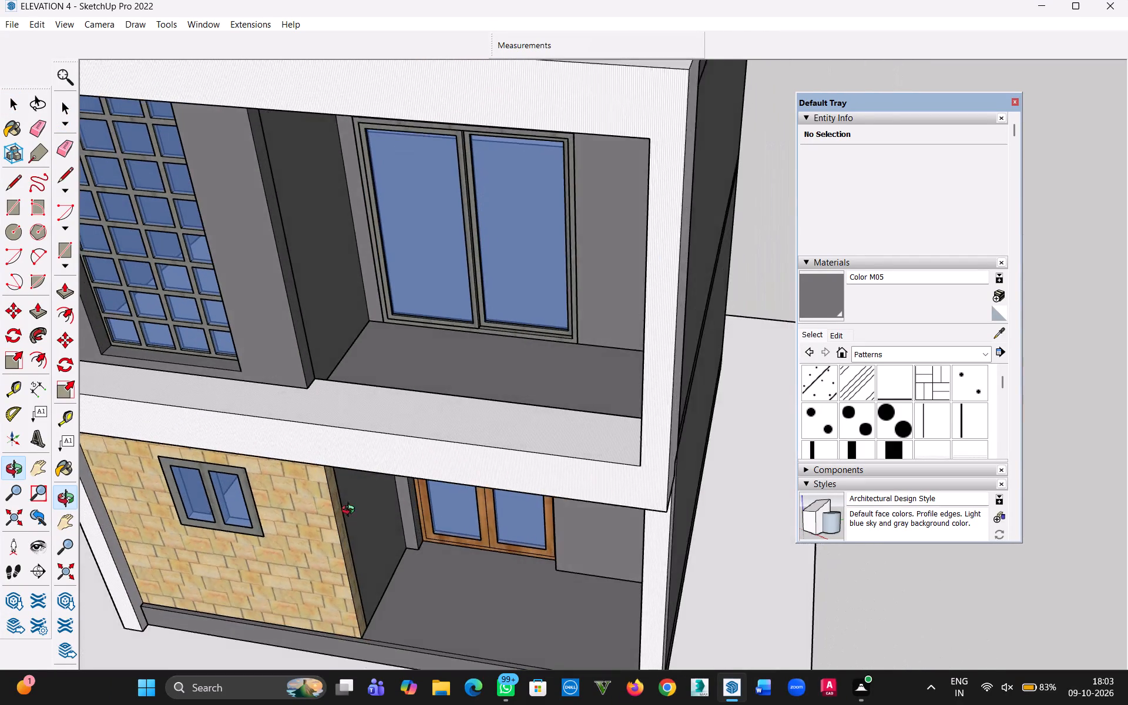
# Place a guide line 3" outward from the inner edge of the upper balcony's white ledge, parallel to that edge.
pyautogui.moveTo(351, 511); pyautogui.dragTo(247, 498, button='middle')
pyautogui.scroll(8, 310, 334)
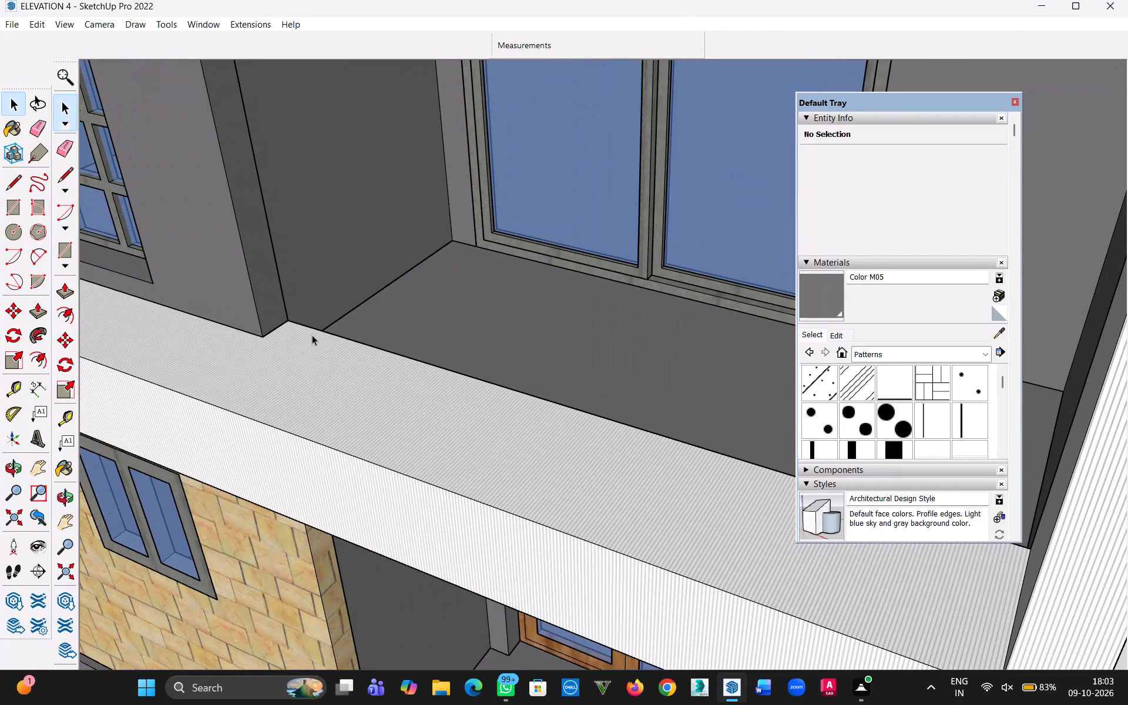
pyautogui.press('t')
pyautogui.click(317, 335)
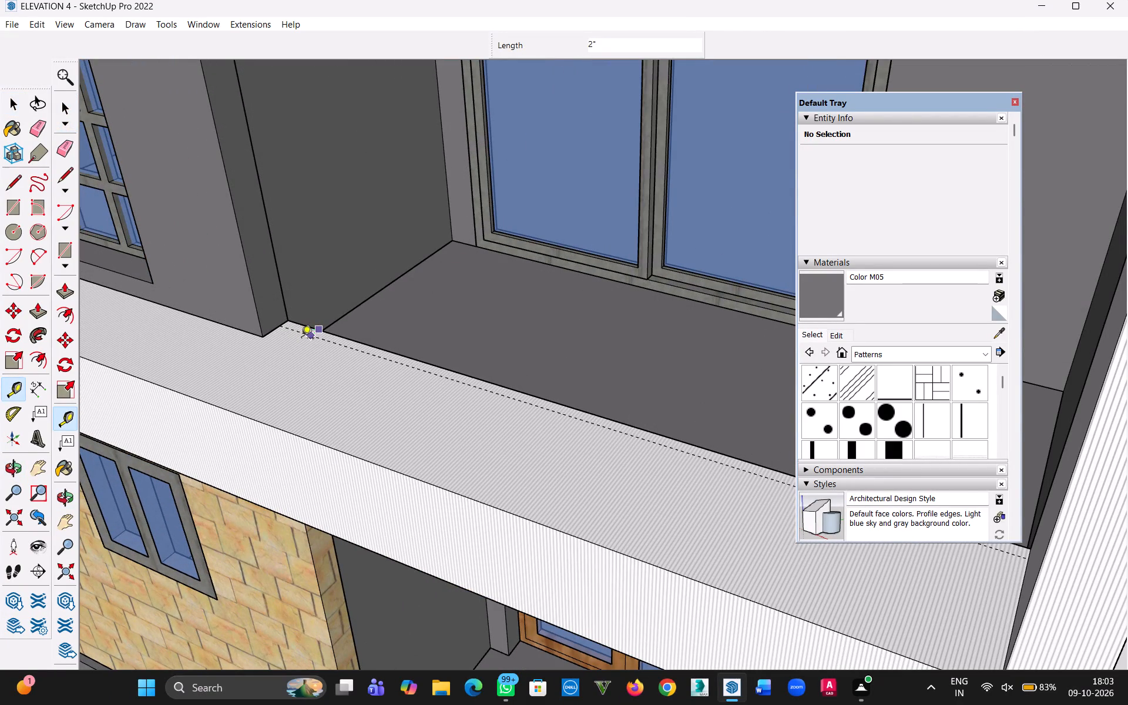
pyautogui.click(276, 329)
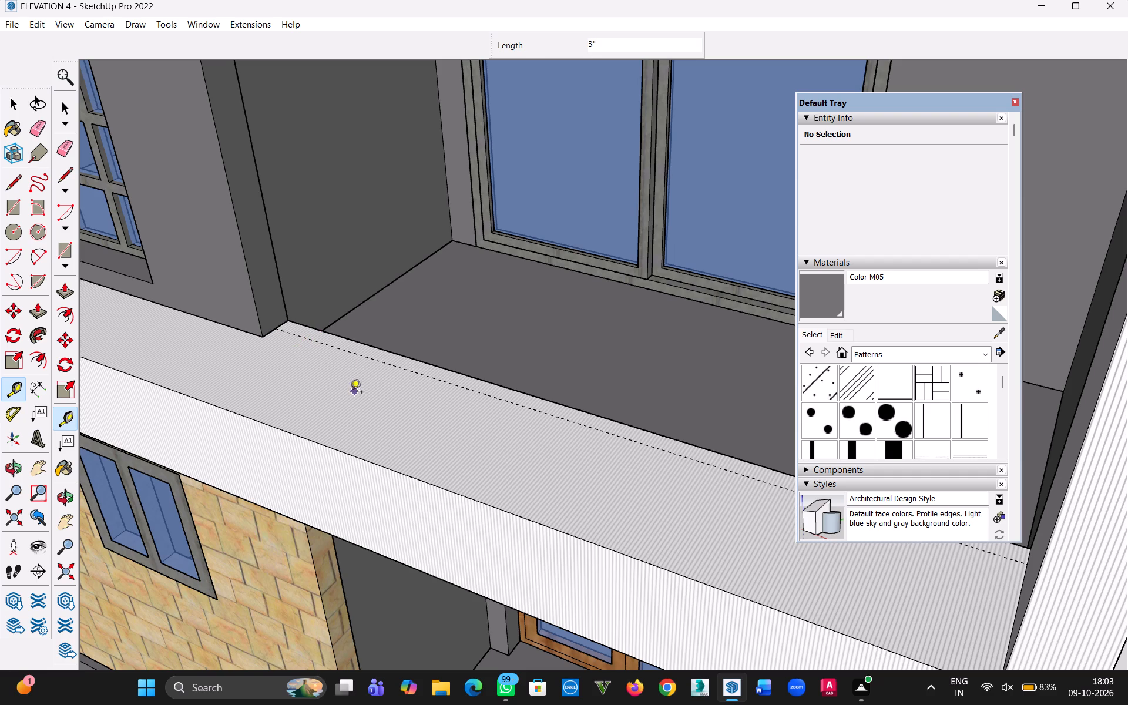
# Place a vertical 3' guide up the grey wall's end face, starting where the ledge guide meets its base.
pyautogui.press('t')
pyautogui.click(280, 330)
pyautogui.write("3'")
pyautogui.press('Return')
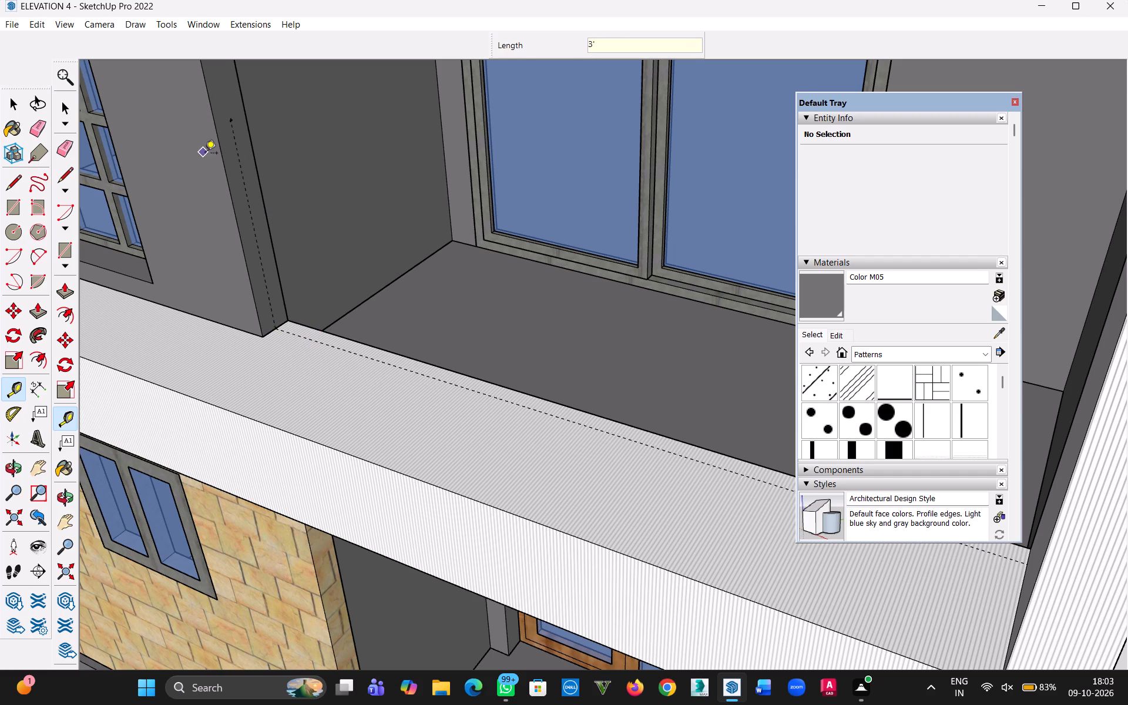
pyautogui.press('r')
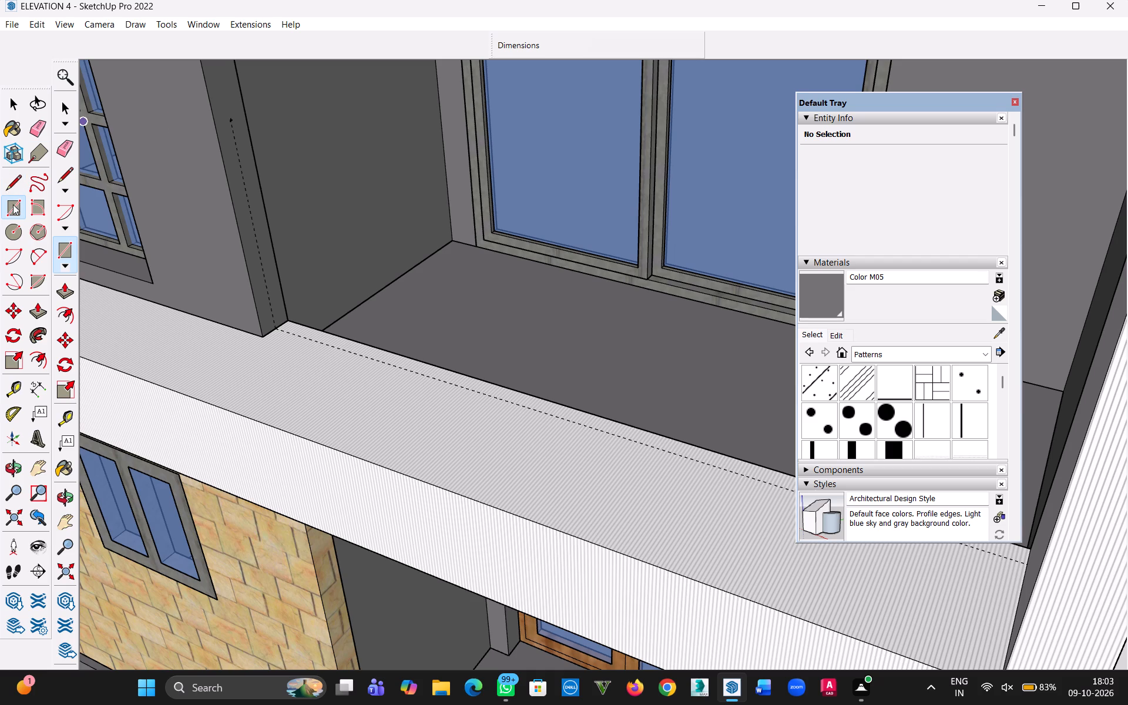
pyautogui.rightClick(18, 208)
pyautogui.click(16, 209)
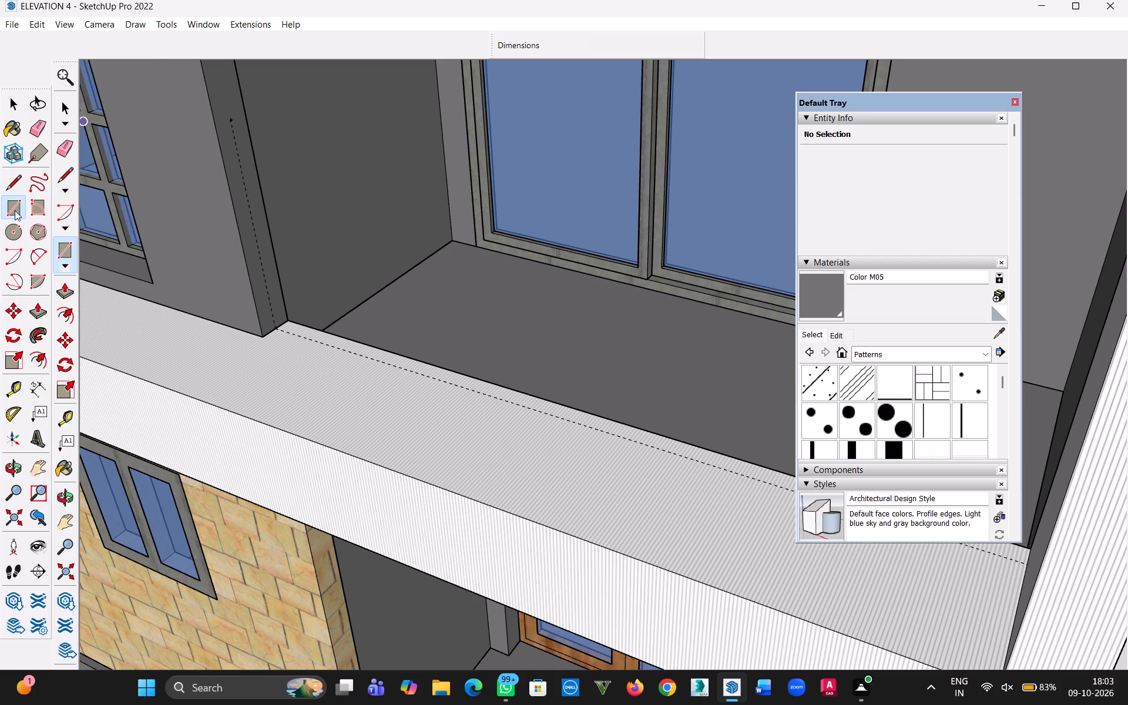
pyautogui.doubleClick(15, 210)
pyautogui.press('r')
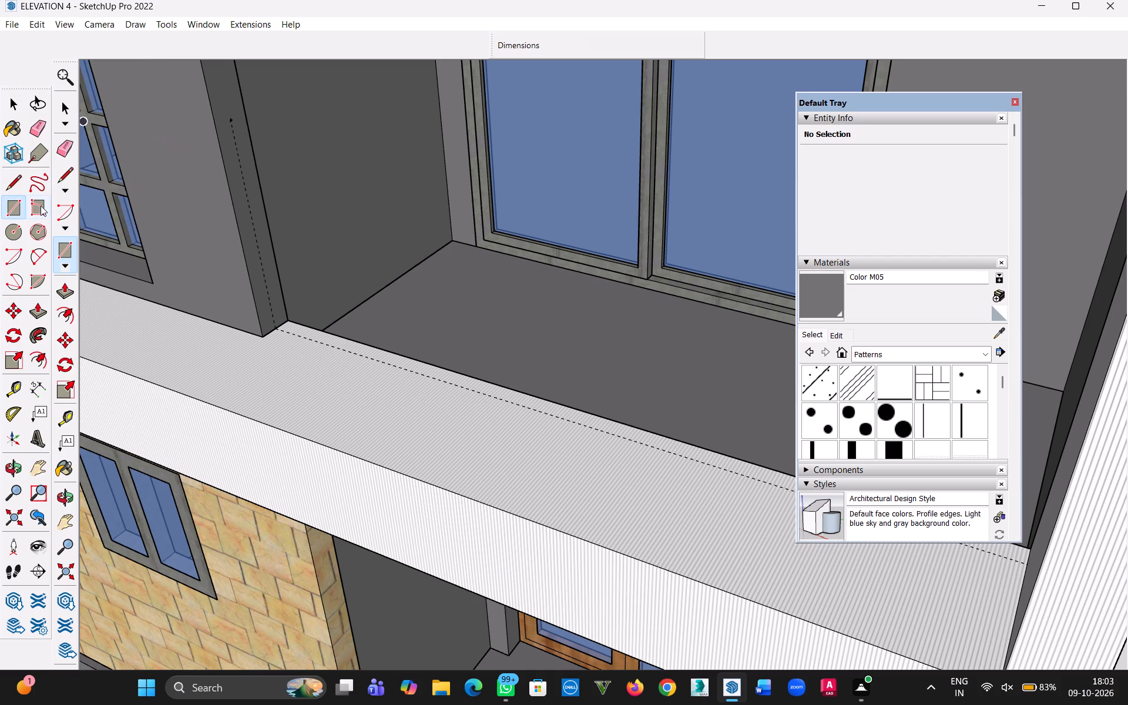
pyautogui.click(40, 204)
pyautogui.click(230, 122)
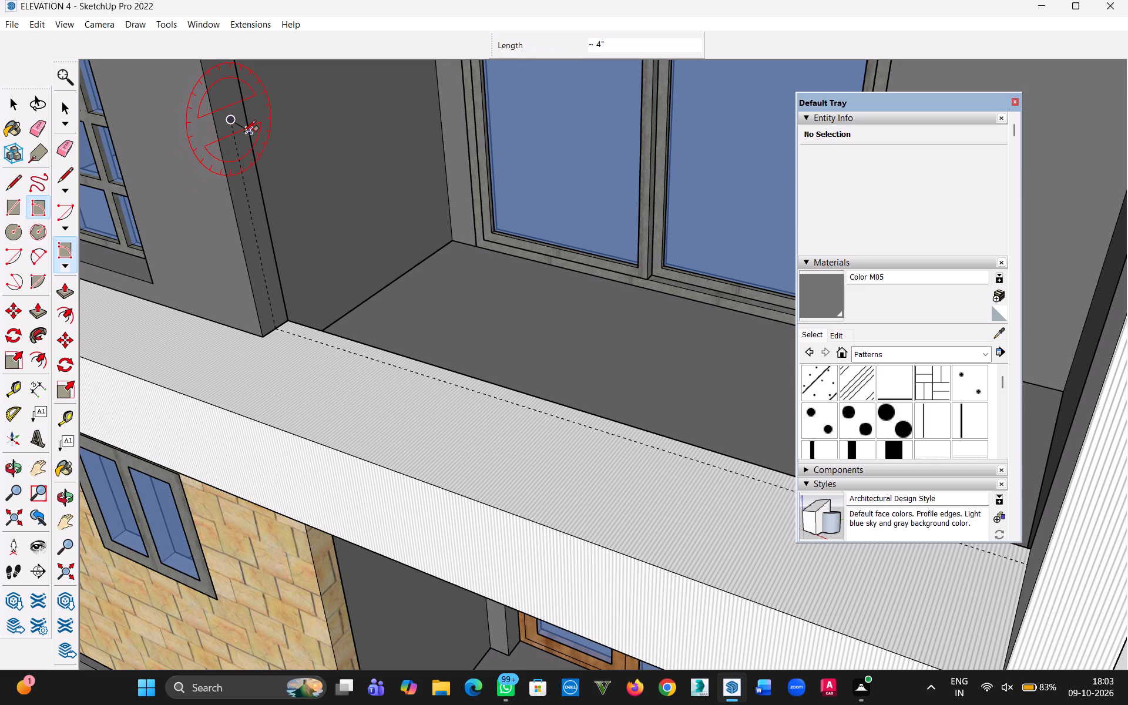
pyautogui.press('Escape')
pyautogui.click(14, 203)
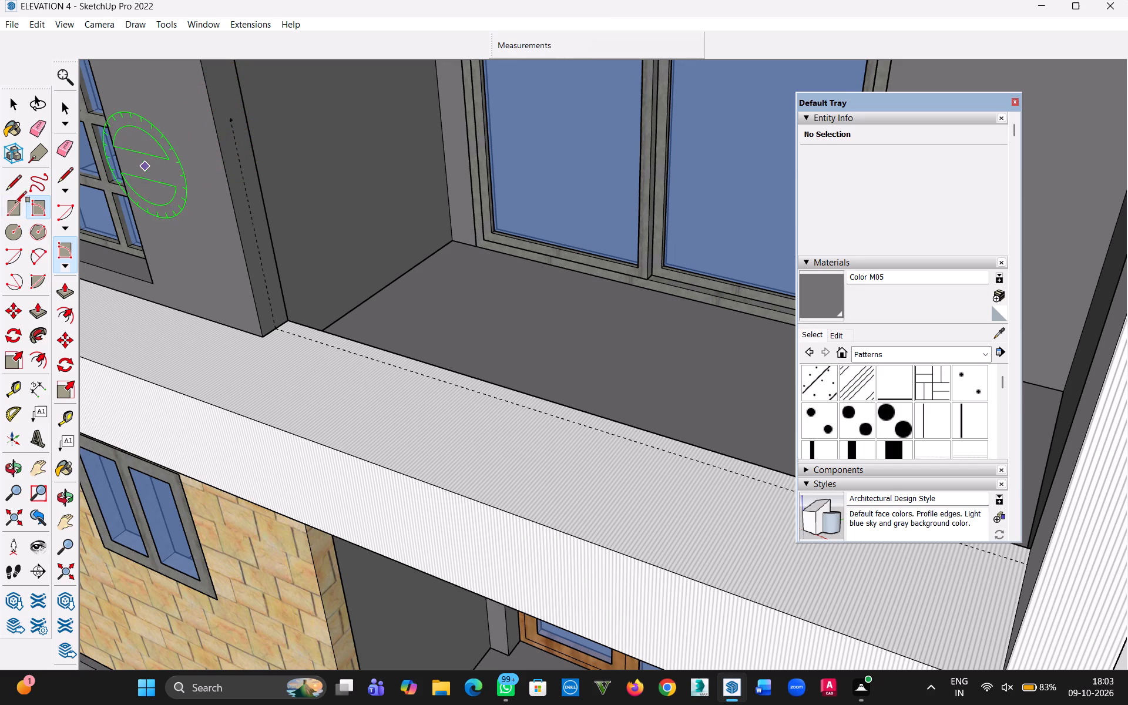
# Draw a 1" by 1" square on the wall's end face, with its corner on the vertical guide's upper end point.
pyautogui.doubleClick(17, 206)
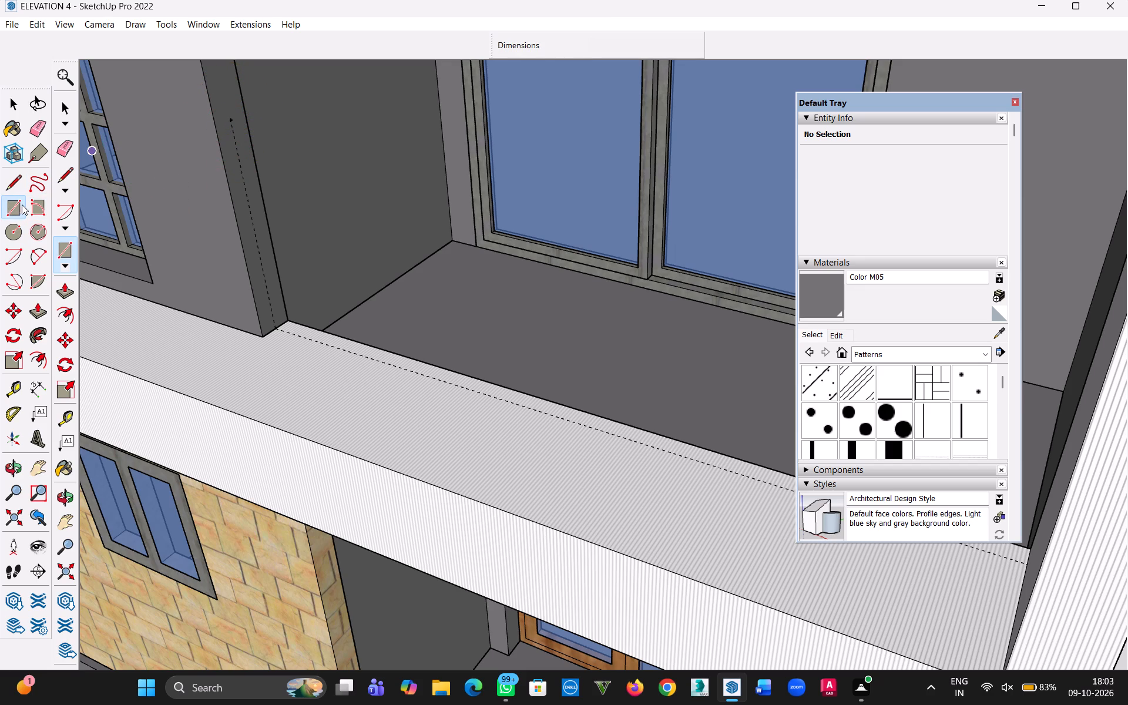
pyautogui.write('RRRRR')
pyautogui.hotkey('ctrl', 'r')
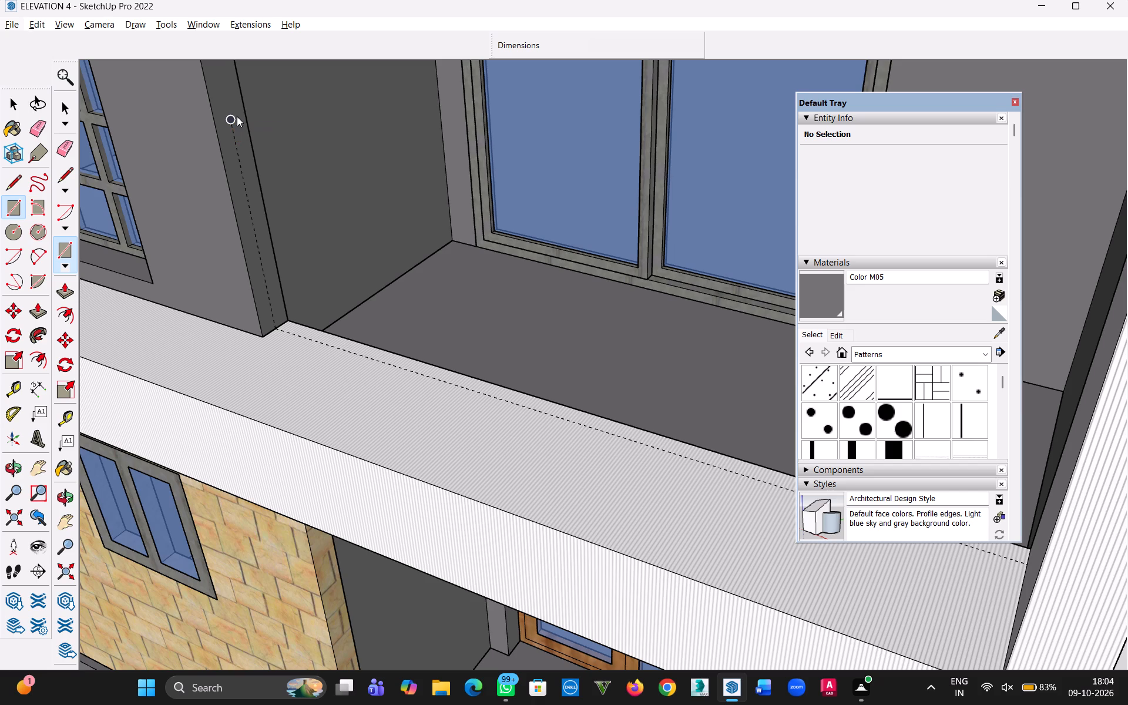
pyautogui.moveTo(250, 140); pyautogui.dragTo(154, 187, button='middle')
pyautogui.press('Escape')
pyautogui.press('Escape')
pyautogui.moveTo(285, 166); pyautogui.dragTo(186, 210, button='middle')
pyautogui.scroll(8, 206, 118)
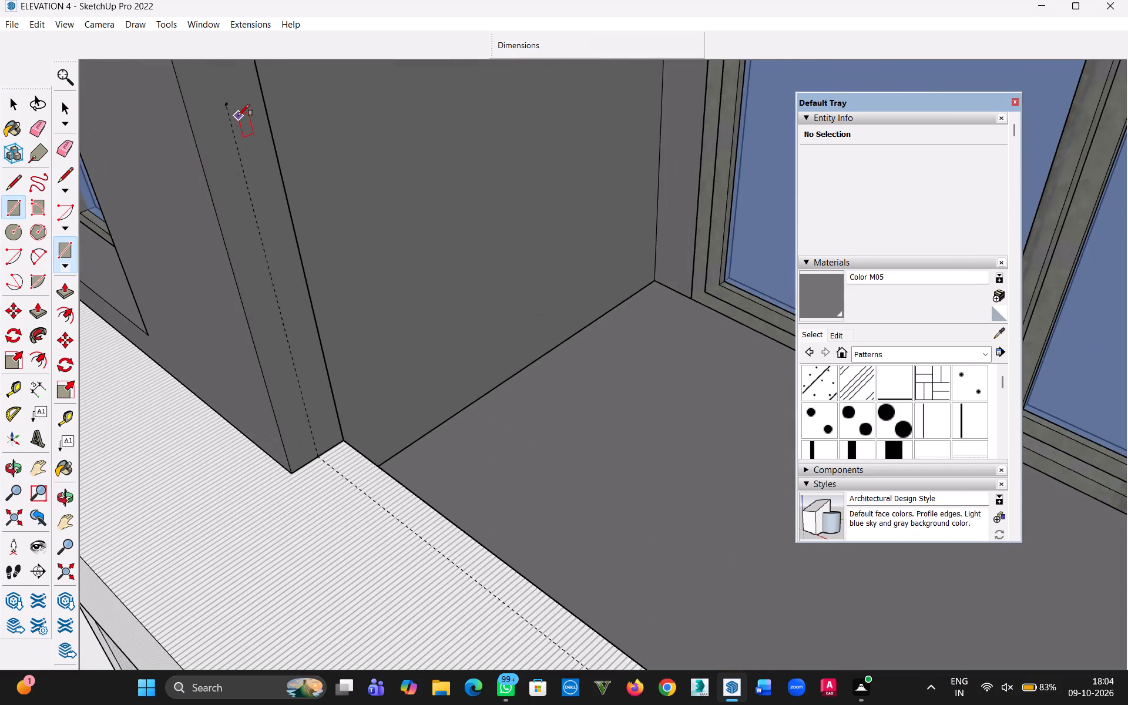
pyautogui.scroll(3, 239, 116)
pyautogui.click(225, 101)
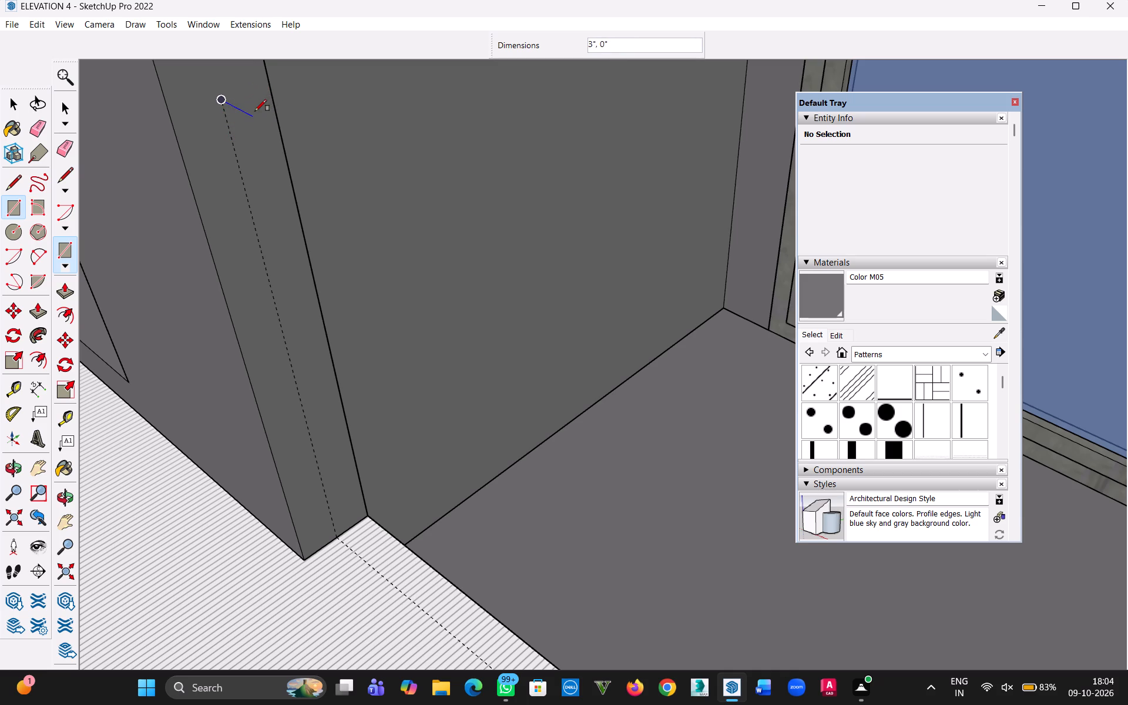
pyautogui.press('1')
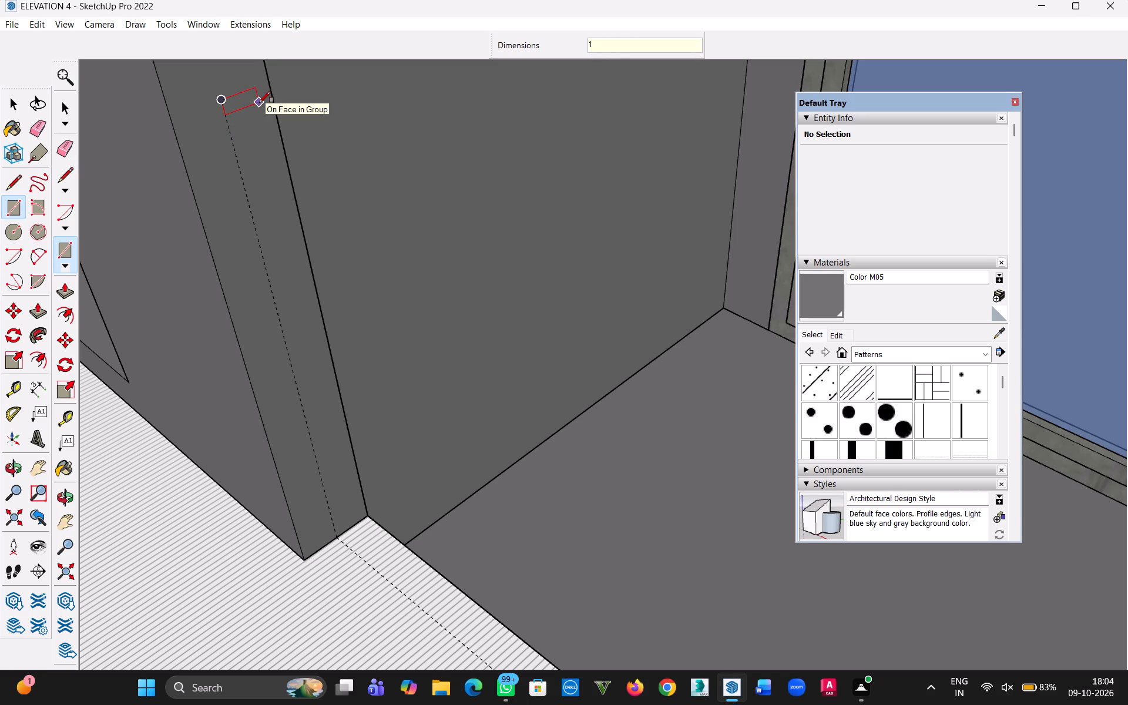
pyautogui.hotkey('shift', '"')
pyautogui.write(',"')
pyautogui.press('BackSpace')
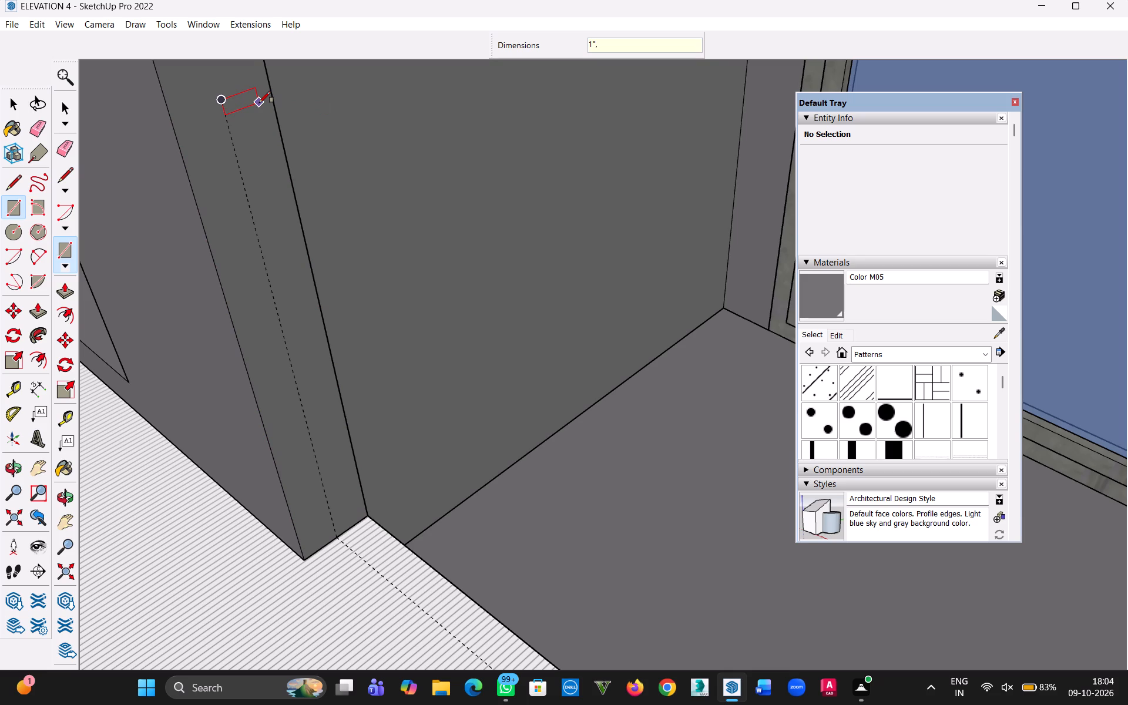
pyautogui.write('1"')
pyautogui.press('Return')
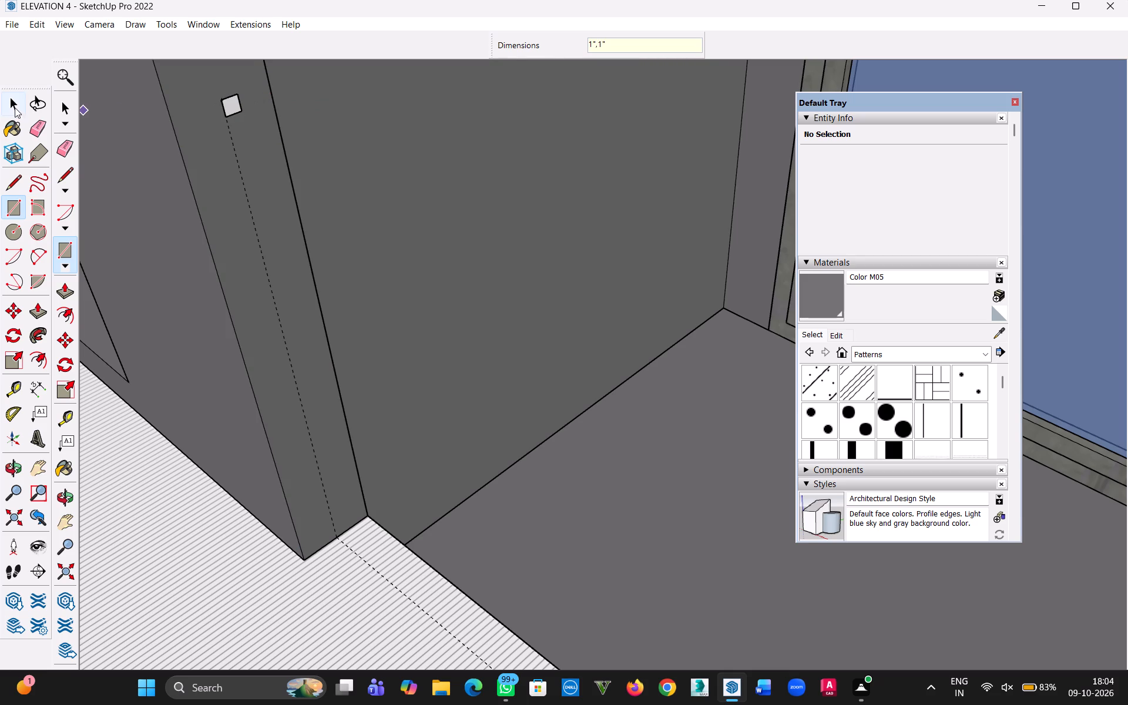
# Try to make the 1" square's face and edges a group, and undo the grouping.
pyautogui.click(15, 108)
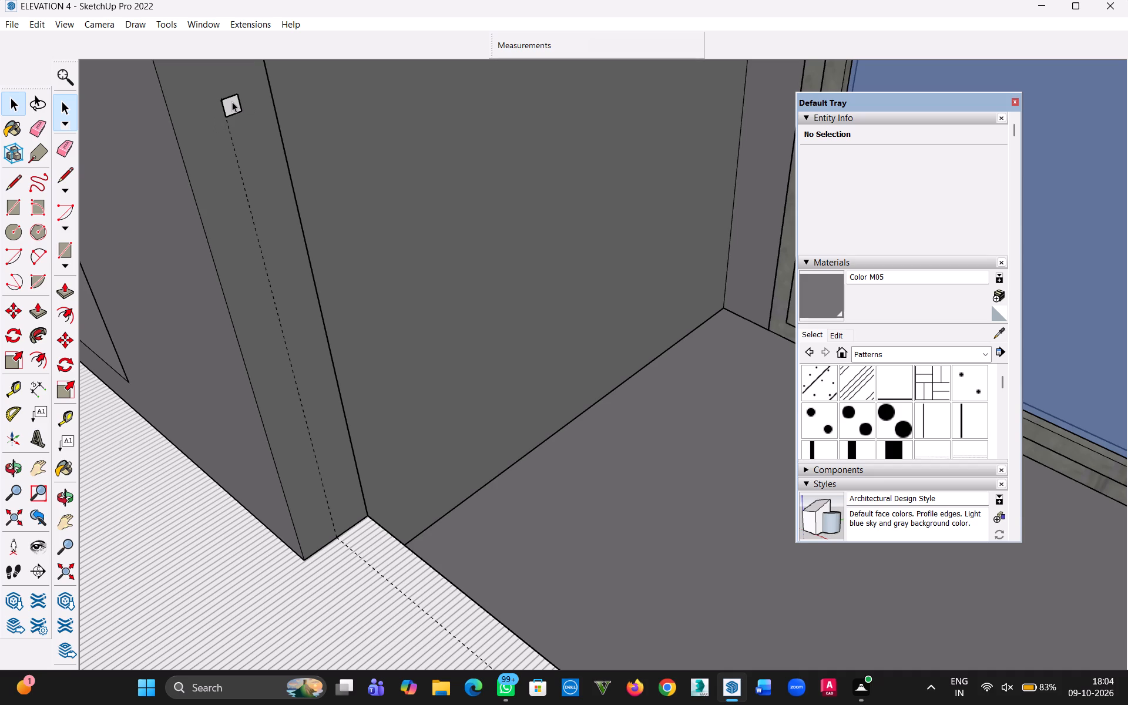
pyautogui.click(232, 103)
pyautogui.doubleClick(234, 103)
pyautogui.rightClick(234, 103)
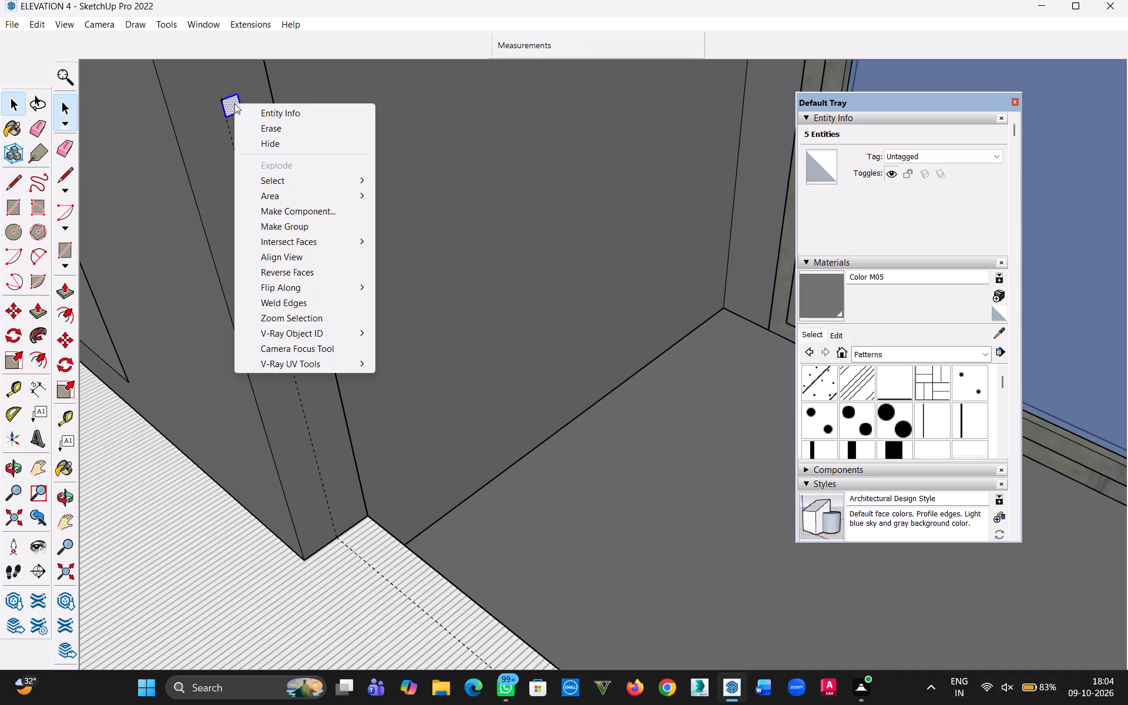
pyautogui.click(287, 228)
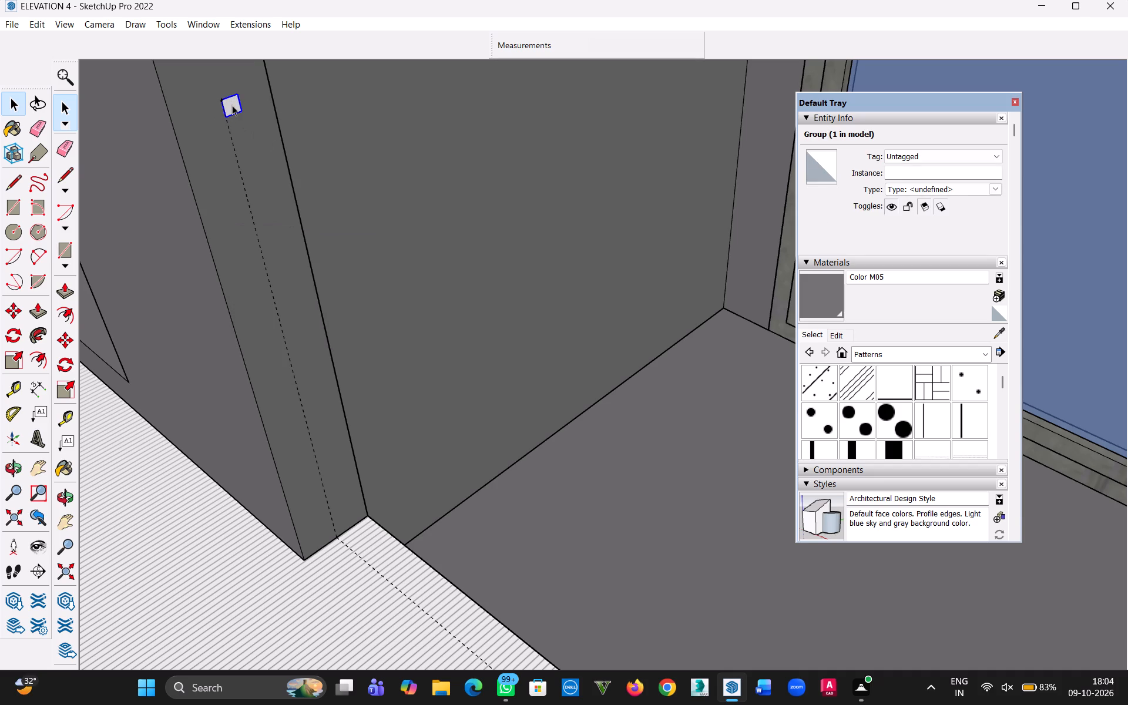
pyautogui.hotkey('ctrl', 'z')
# Copy the 1" square three times in 1" moves to form a 2" by 2" block centred on the guide's end point.
pyautogui.doubleClick(232, 105)
pyautogui.rightClick(231, 105)
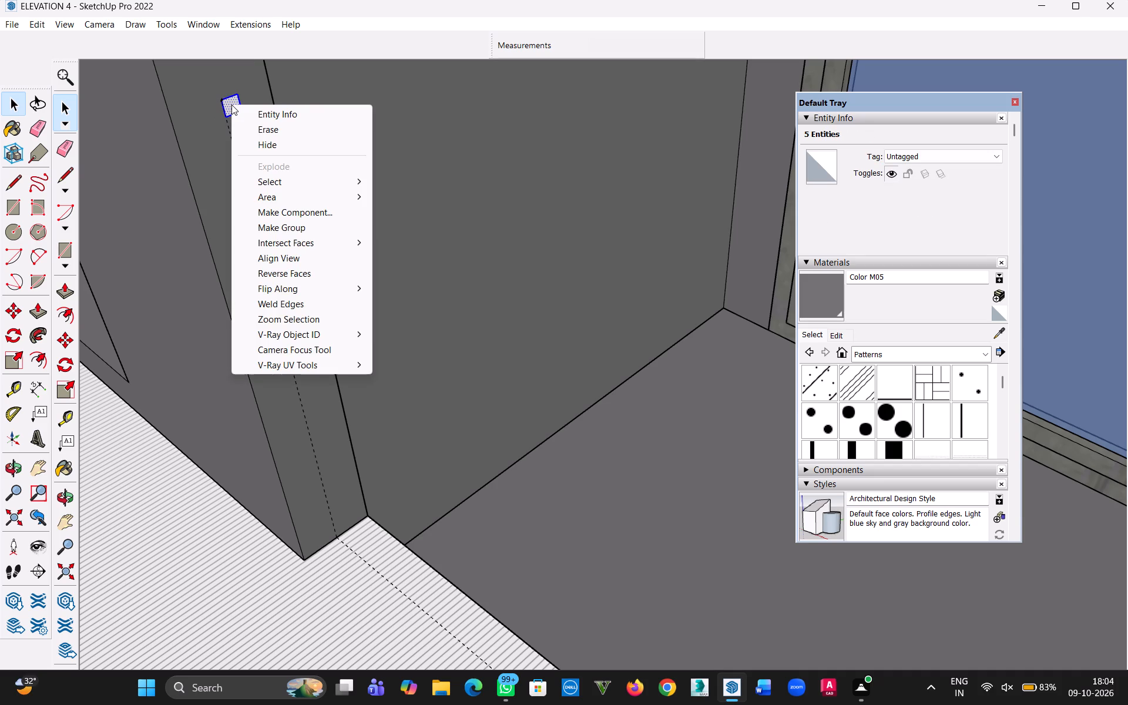
pyautogui.click(226, 108)
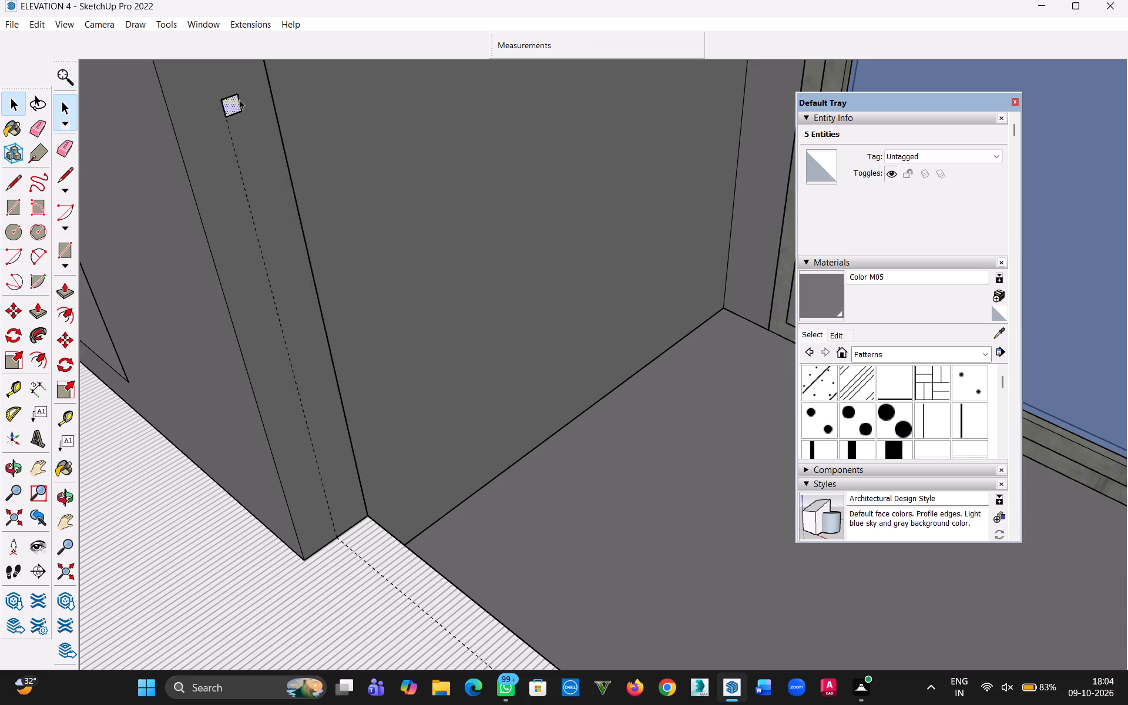
pyautogui.scroll(10, 242, 99)
pyautogui.tripleClick(235, 108)
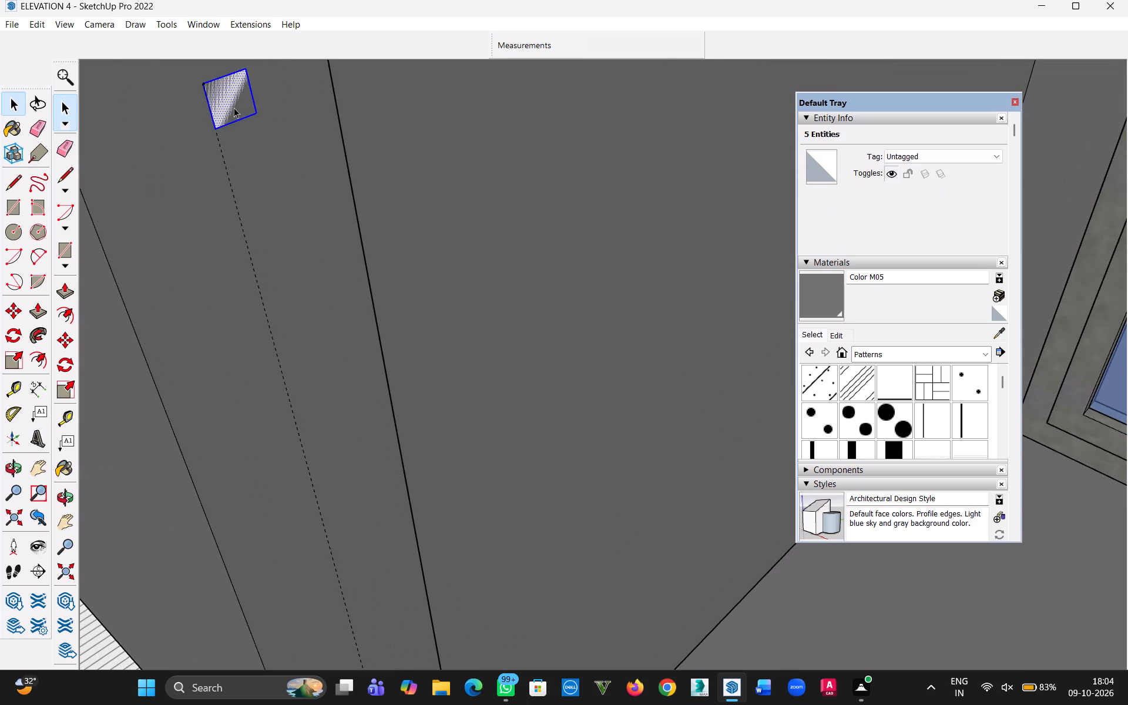
pyautogui.doubleClick(234, 108)
pyautogui.press('m')
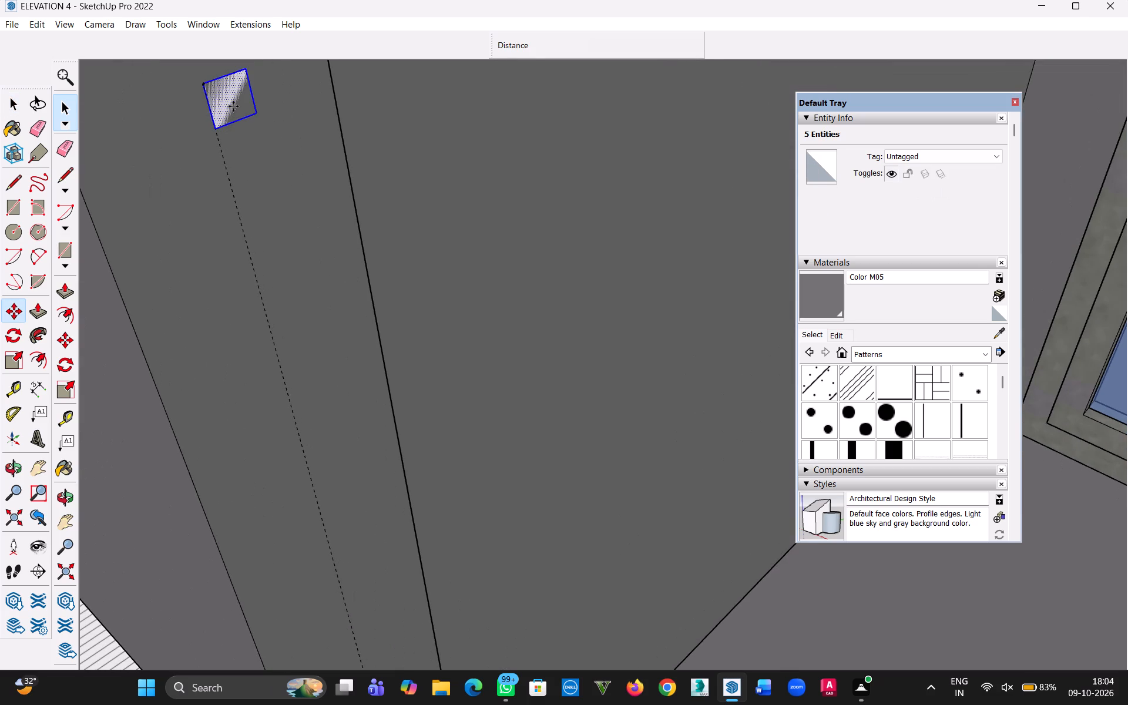
pyautogui.click(257, 118)
pyautogui.click(212, 127)
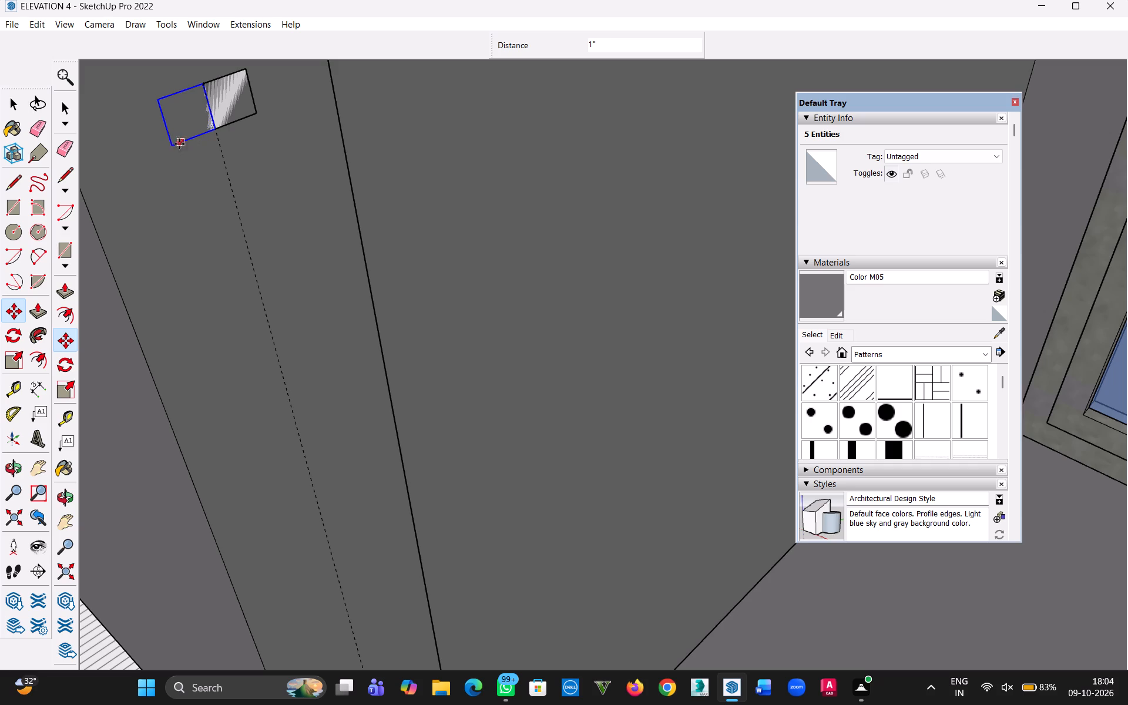
pyautogui.click(159, 102)
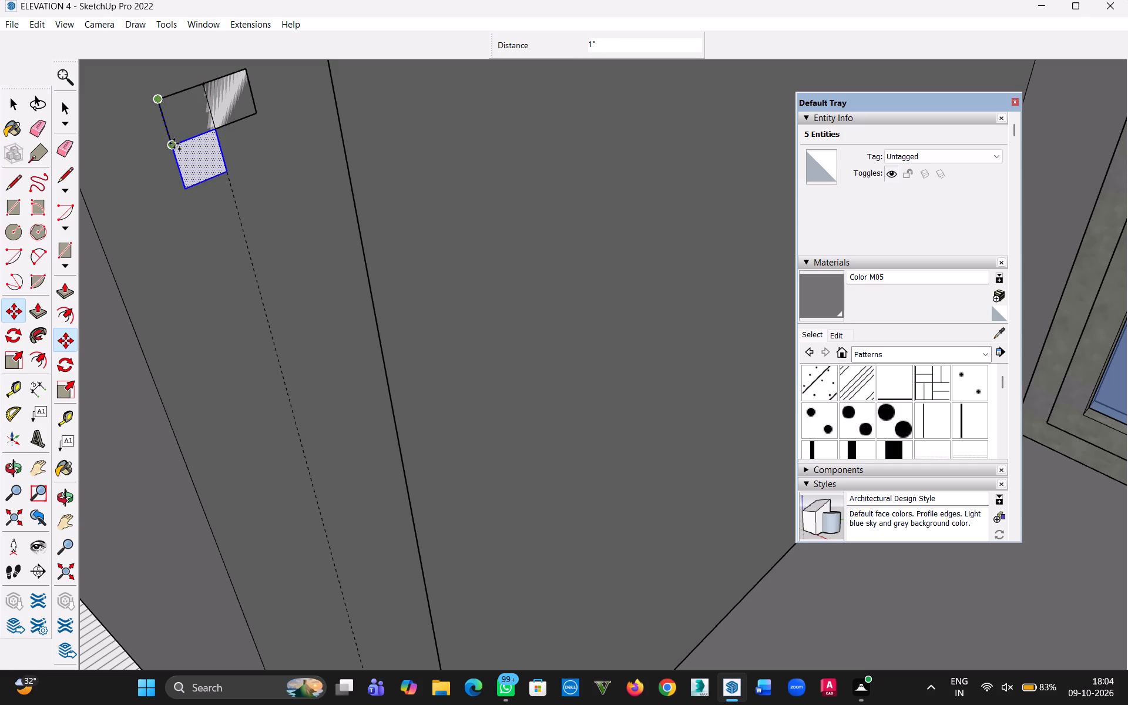
pyautogui.click(174, 143)
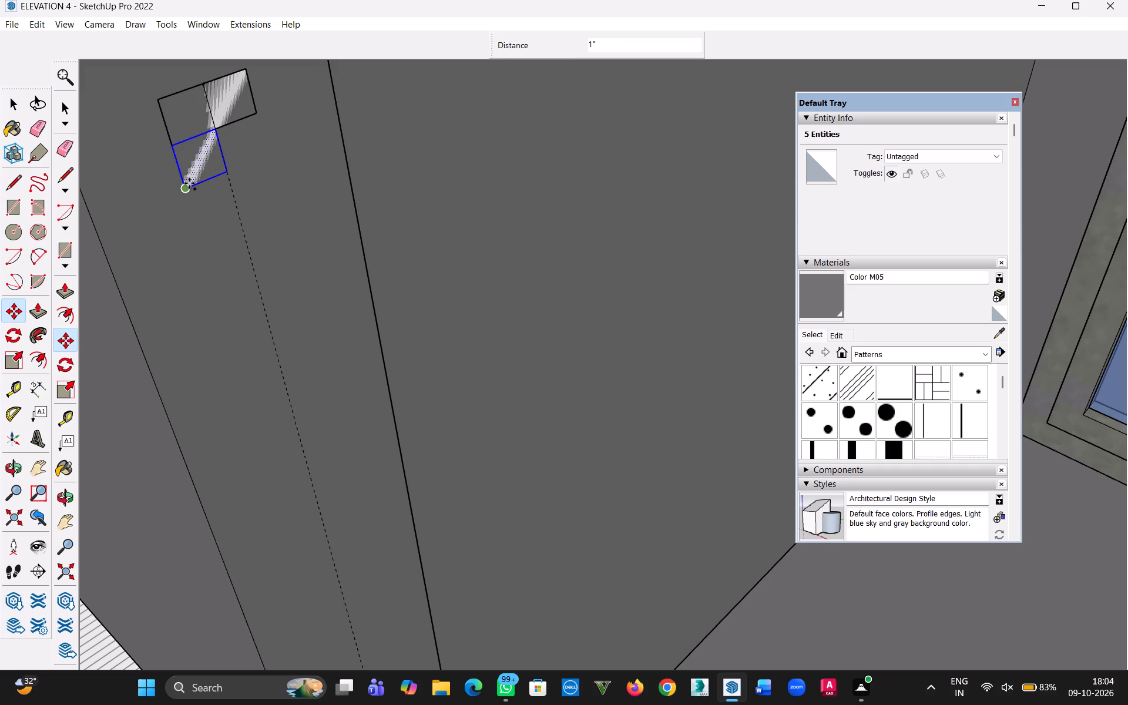
pyautogui.click(188, 184)
pyautogui.click(228, 172)
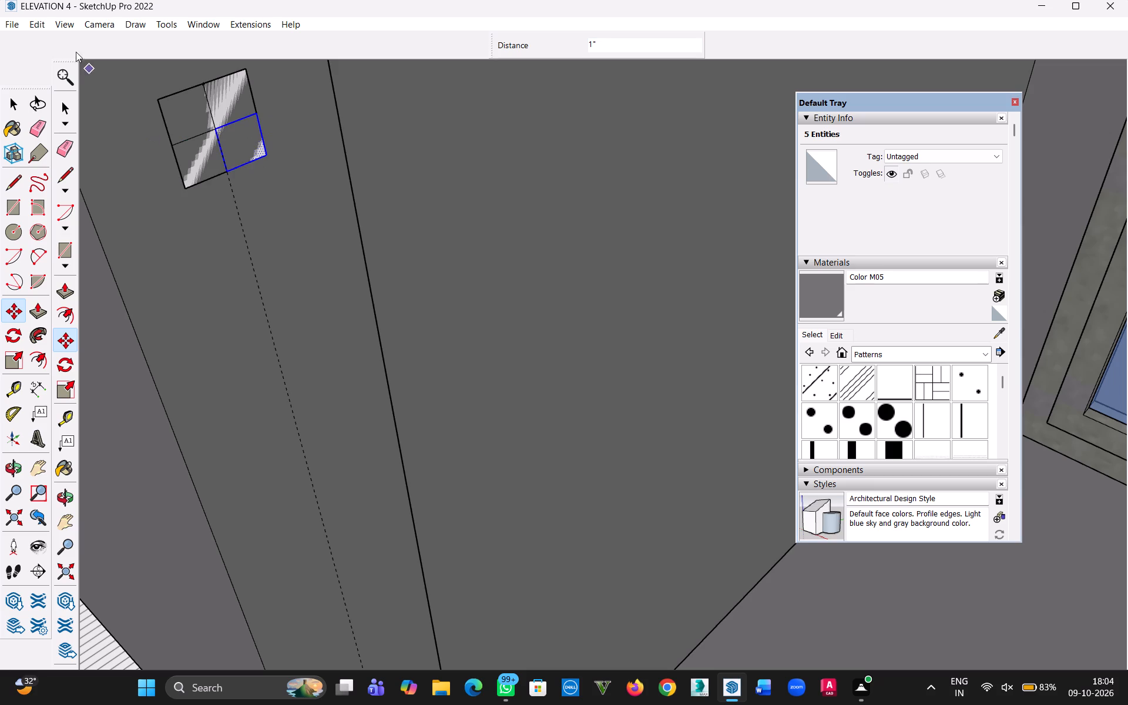
# Delete the vertical guide on the wall's end face.
pyautogui.click(4, 106)
pyautogui.click(211, 111)
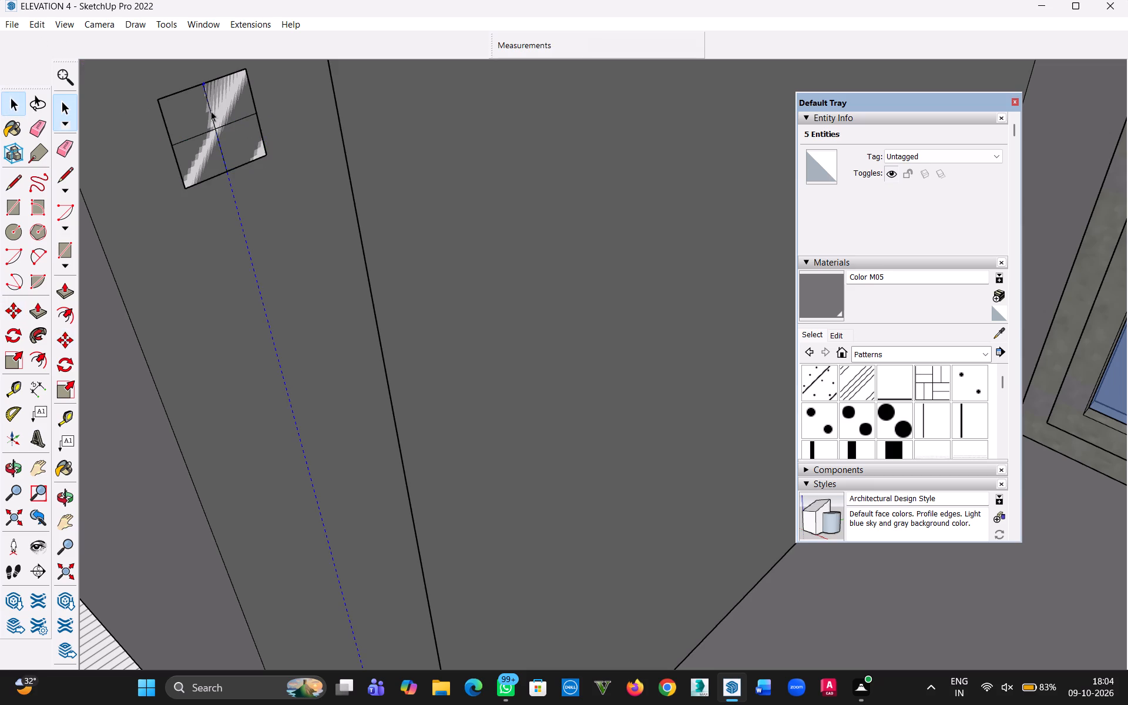
pyautogui.scroll(2, 244, 139)
pyautogui.press('Delete')
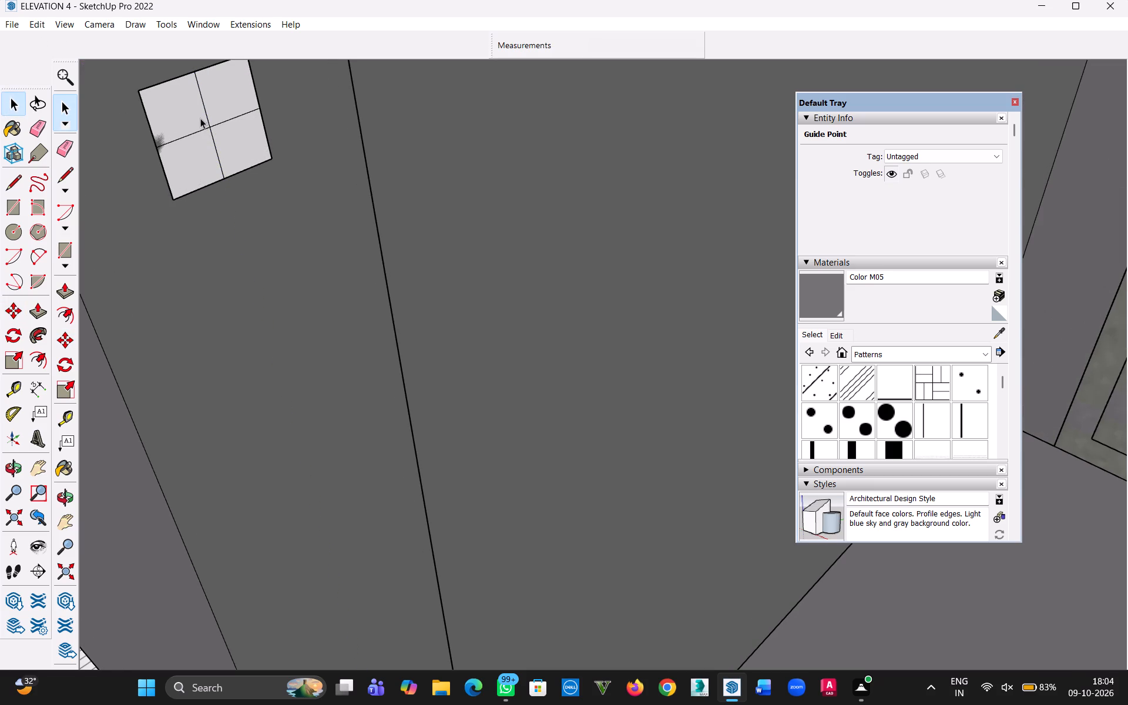
# Delete the four inner edges of the 2" by 2" block on the wall's end face, leaving one square face.
pyautogui.click(207, 114)
pyautogui.press('Delete')
pyautogui.click(221, 123)
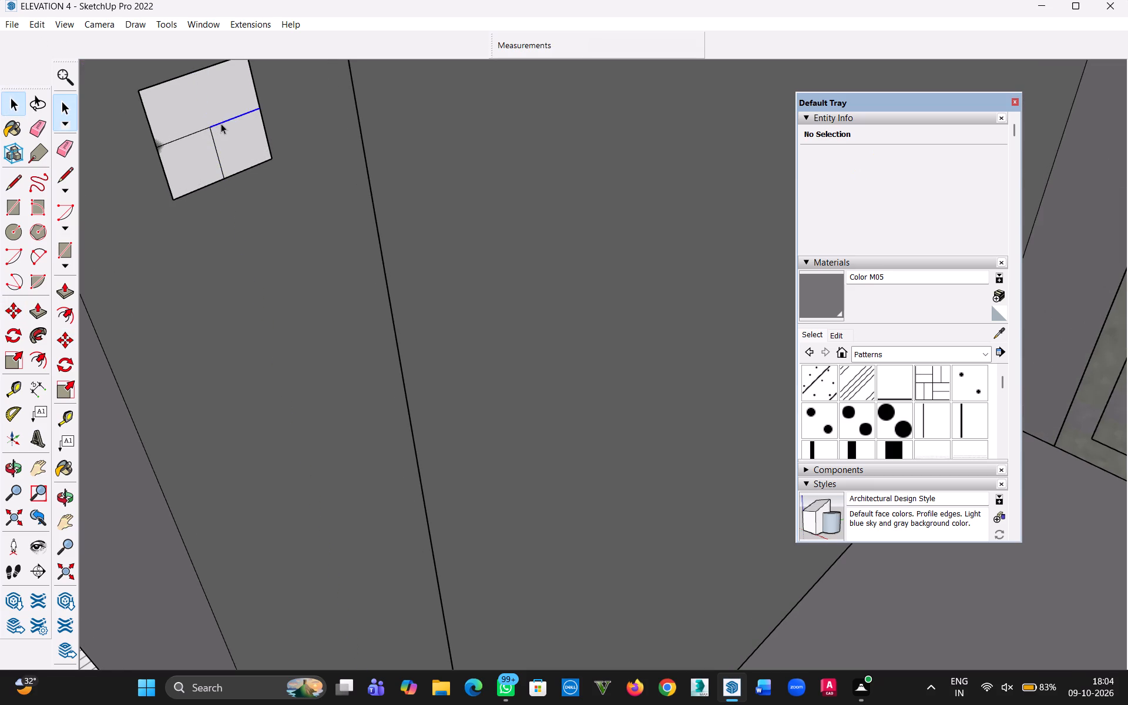
pyautogui.press('Delete')
pyautogui.click(214, 142)
pyautogui.press('Delete')
pyautogui.click(187, 134)
pyautogui.press('Delete')
# Push/Pull the 2" square 10' across the balcony opening to the opposite side wall as the top rail.
pyautogui.scroll(-15, 187, 135)
pyautogui.scroll(-11, 244, 254)
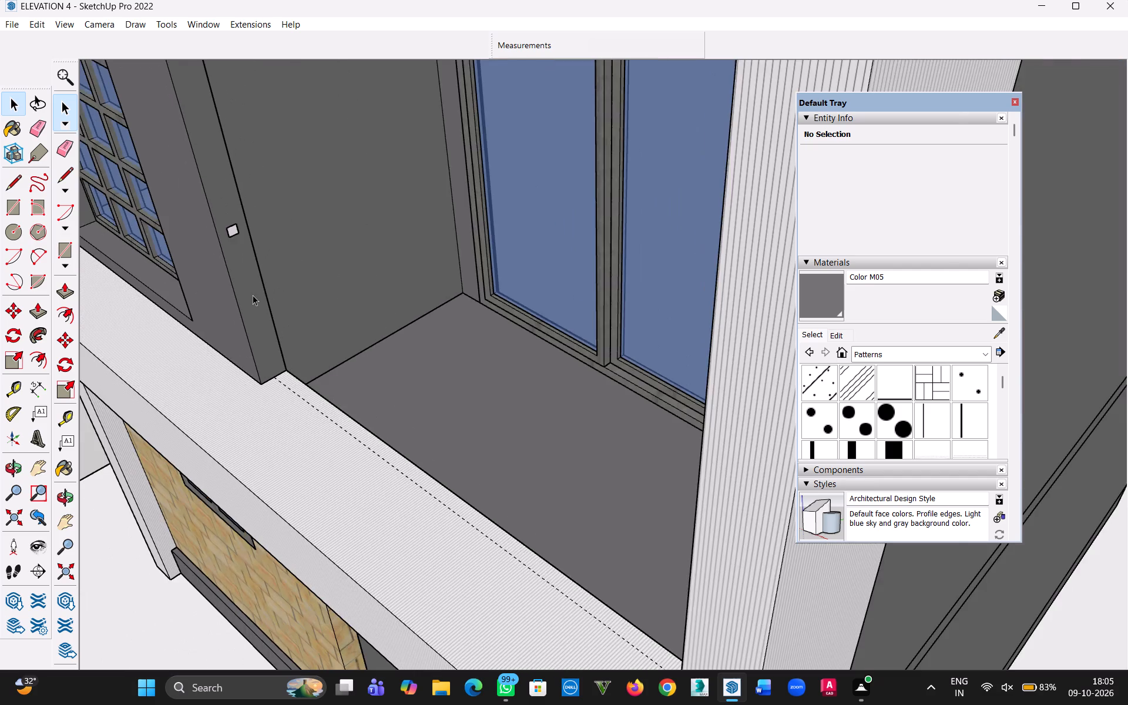
pyautogui.scroll(-4, 257, 294)
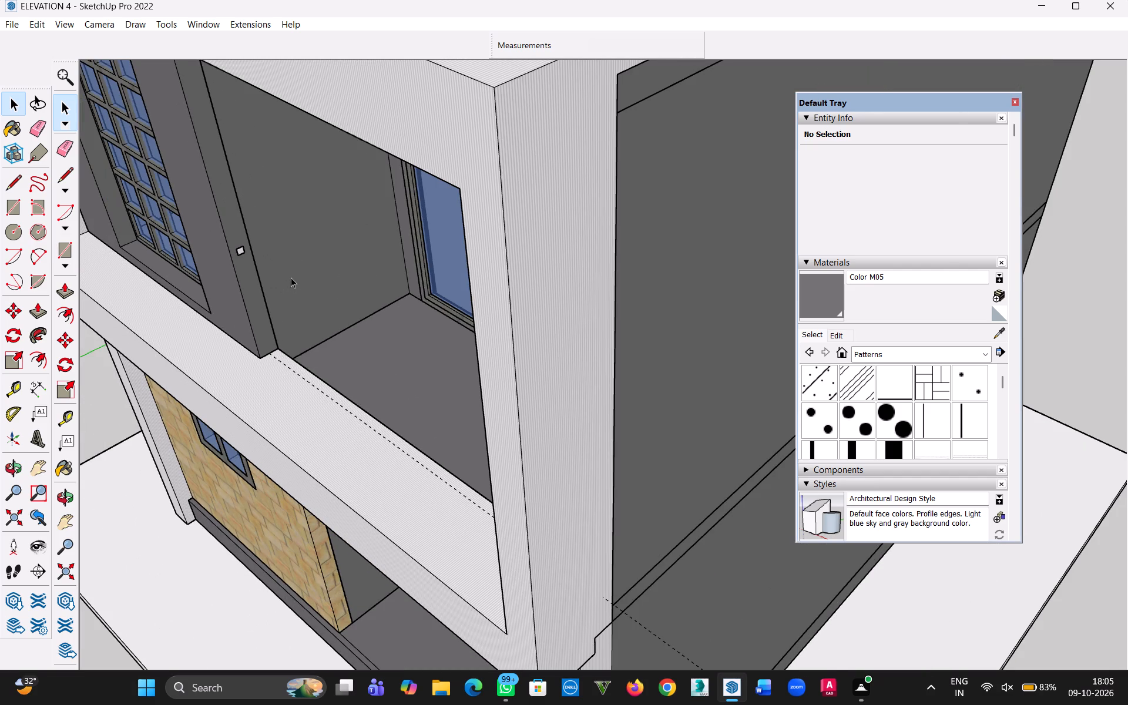
pyautogui.moveTo(276, 284); pyautogui.dragTo(283, 272, button='middle')
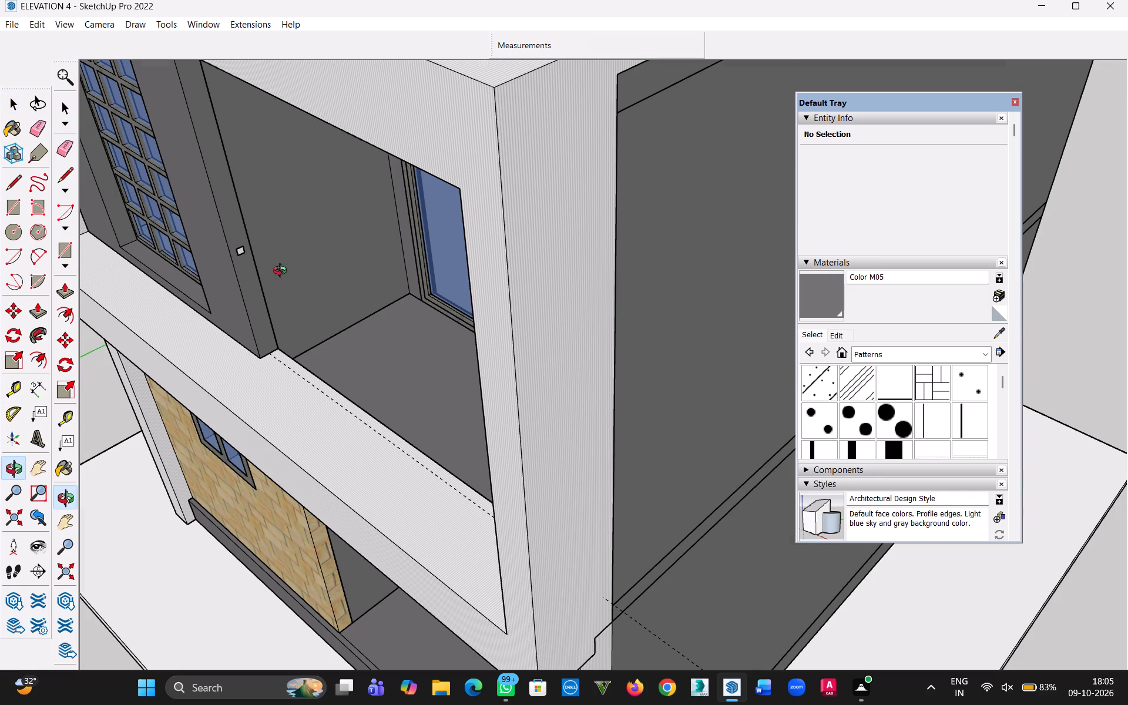
pyautogui.moveTo(283, 272); pyautogui.dragTo(278, 264, button='middle')
pyautogui.scroll(9, 249, 265)
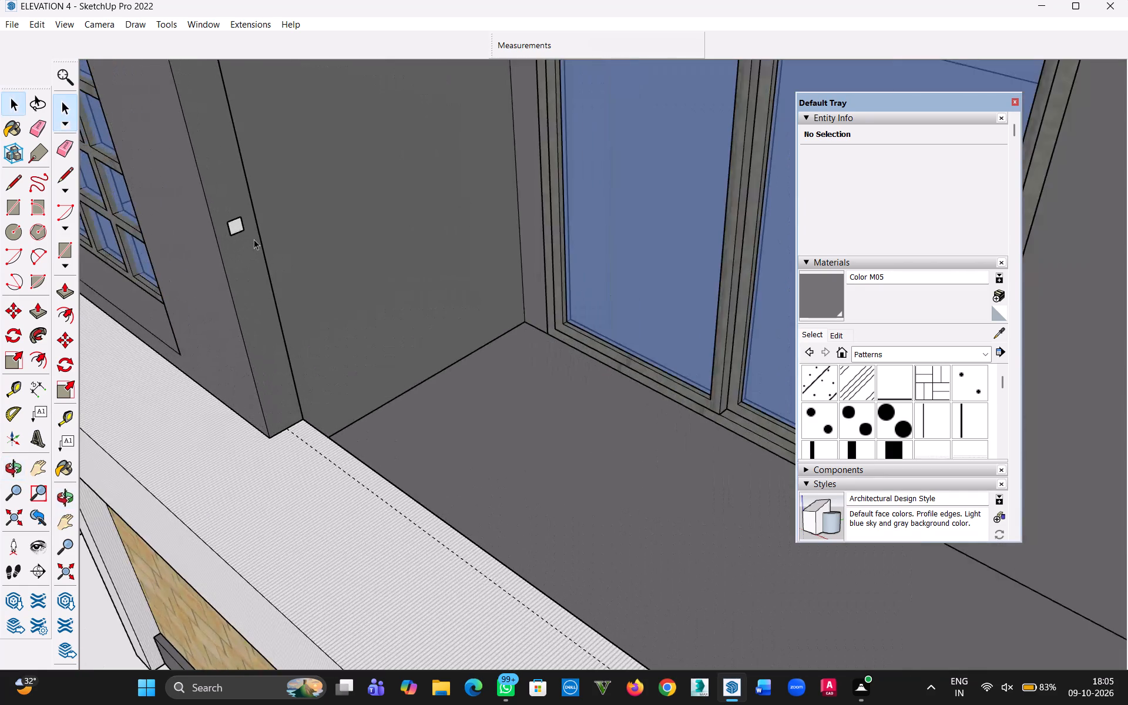
pyautogui.scroll(2, 254, 239)
pyautogui.press('p')
pyautogui.click(227, 213)
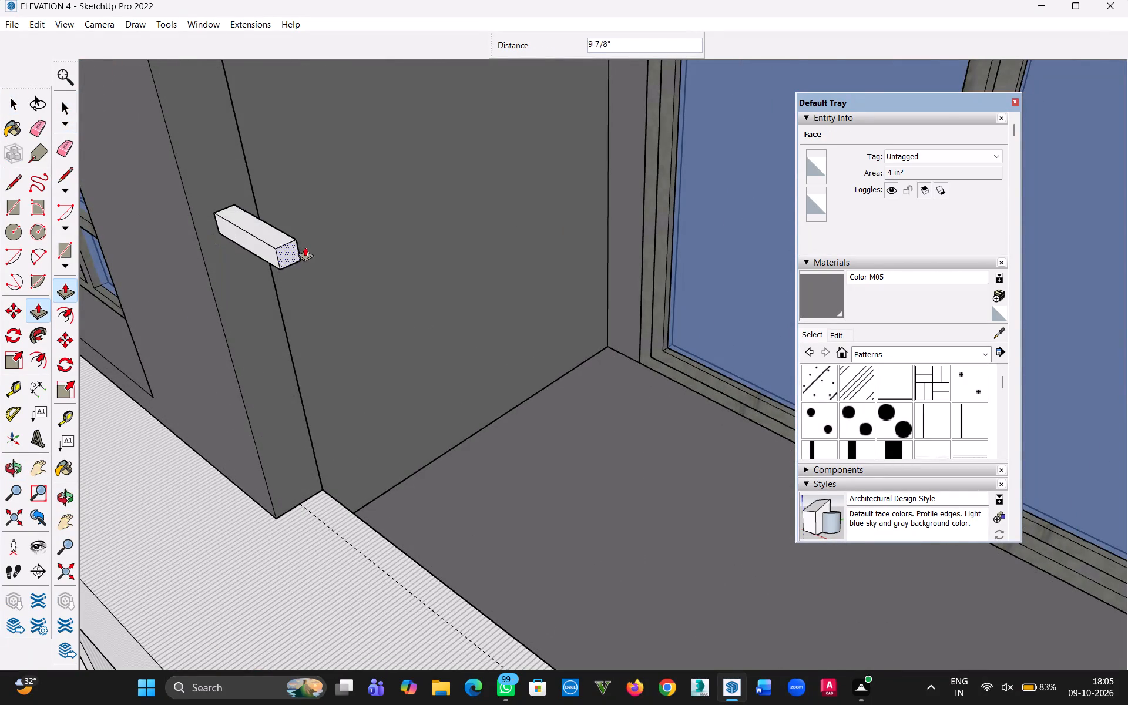
pyautogui.scroll(-11, 333, 273)
pyautogui.scroll(-7, 431, 381)
pyautogui.press('h')
pyautogui.moveTo(438, 363); pyautogui.dragTo(372, 352)
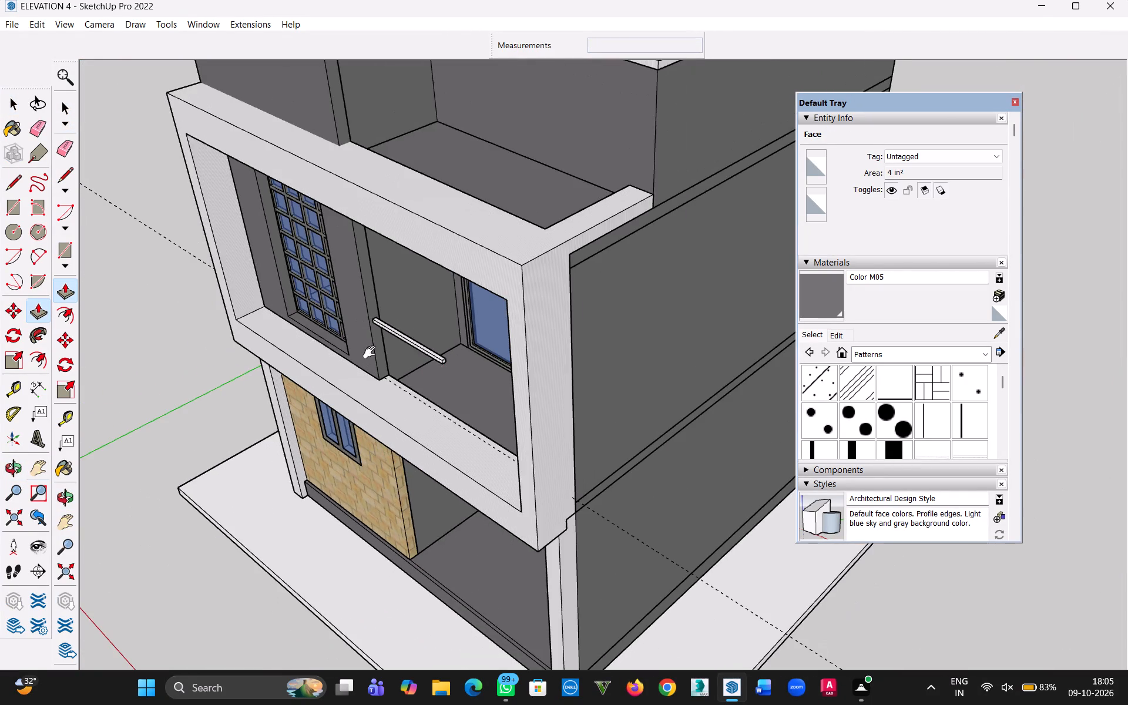
pyautogui.moveTo(372, 352); pyautogui.dragTo(229, 305)
pyautogui.moveTo(223, 311); pyautogui.dragTo(624, 269, button='middle')
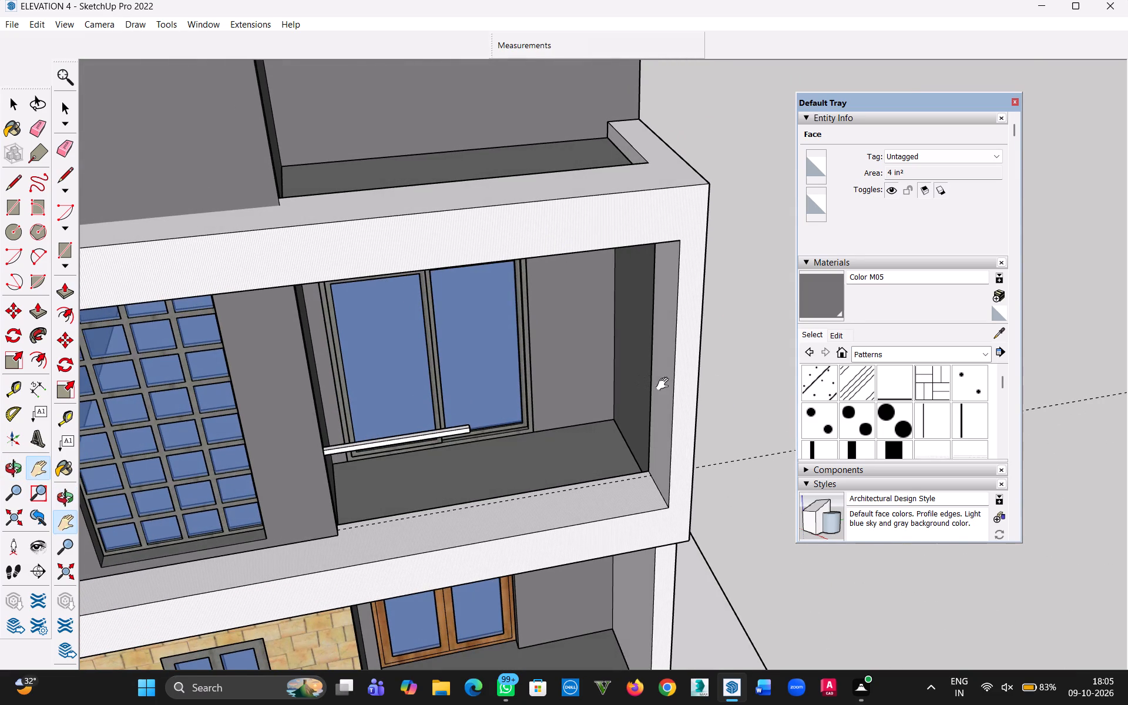
pyautogui.press('Escape')
pyautogui.scroll(9, 654, 408)
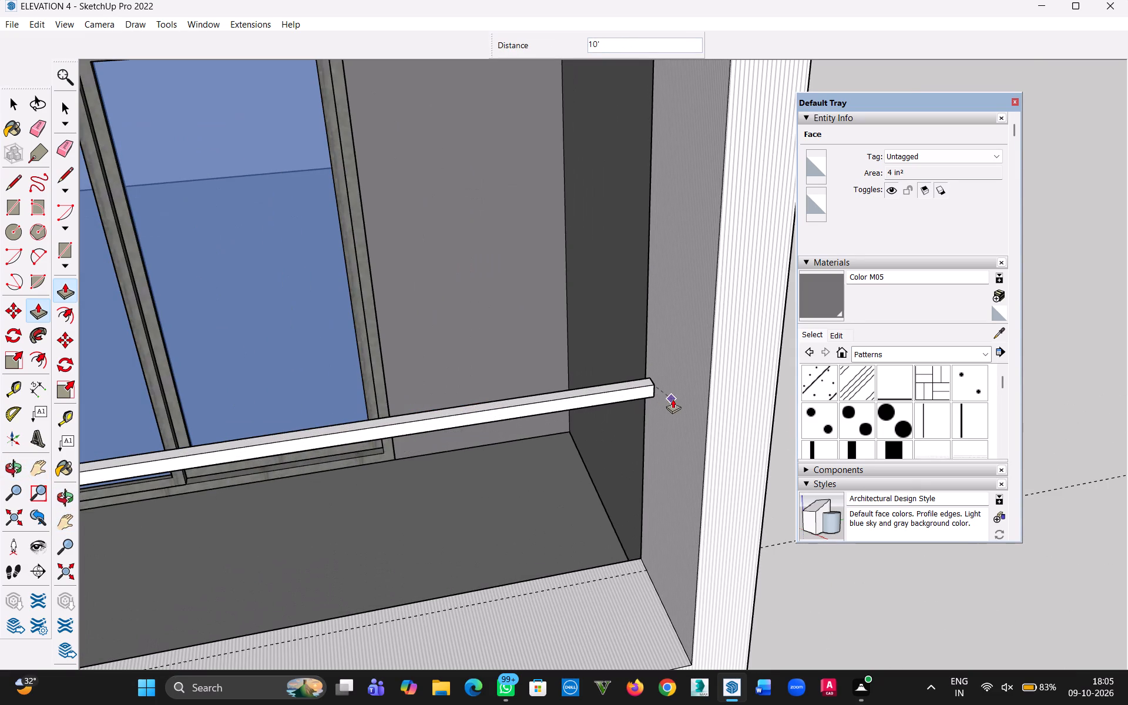
pyautogui.click(673, 399)
# Make all faces and edges of the rail bar into a group.
pyautogui.scroll(-10, 485, 411)
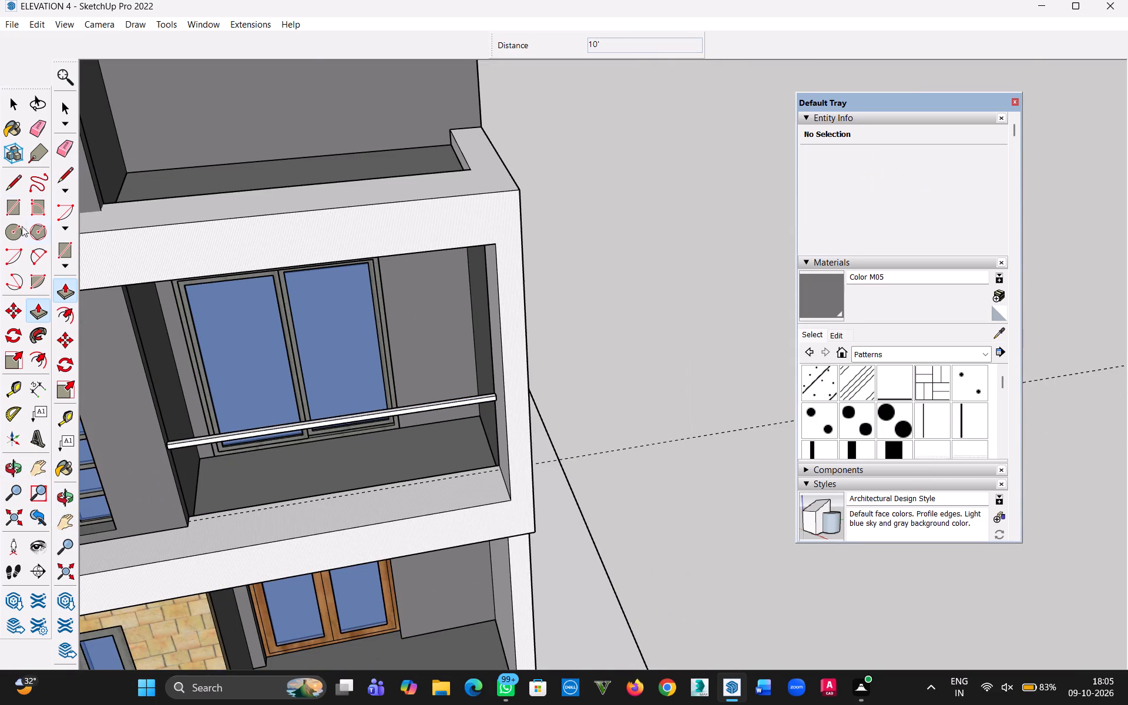
pyautogui.click(11, 104)
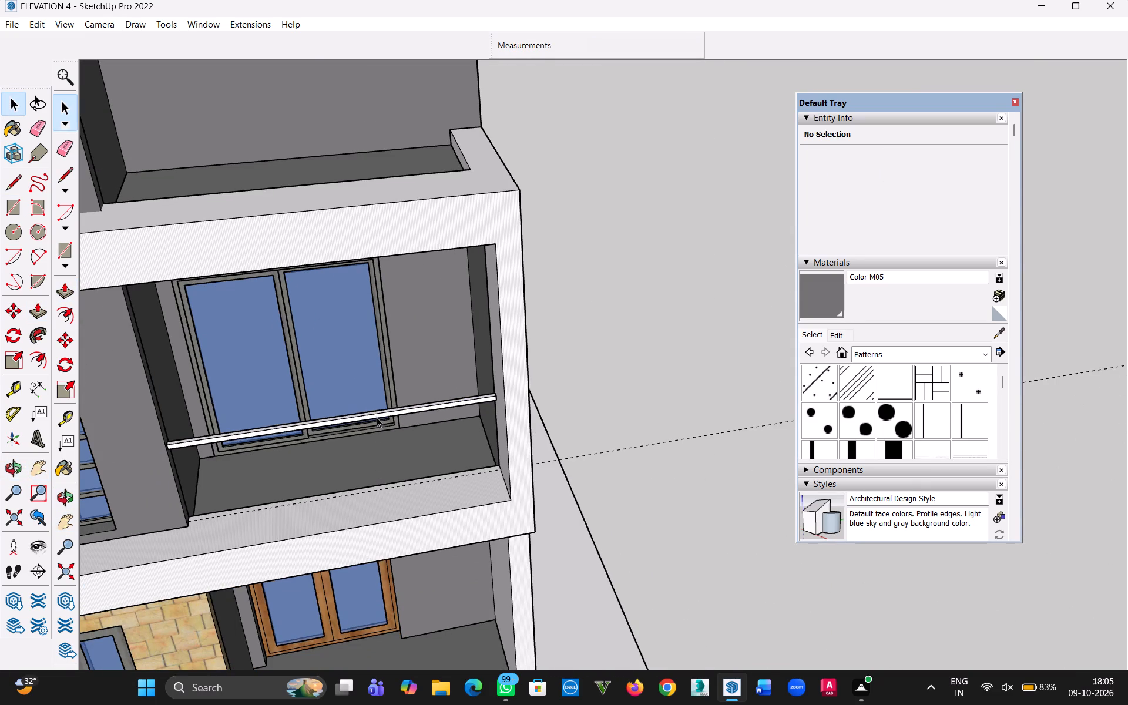
pyautogui.tripleClick(376, 415)
pyautogui.rightClick(376, 415)
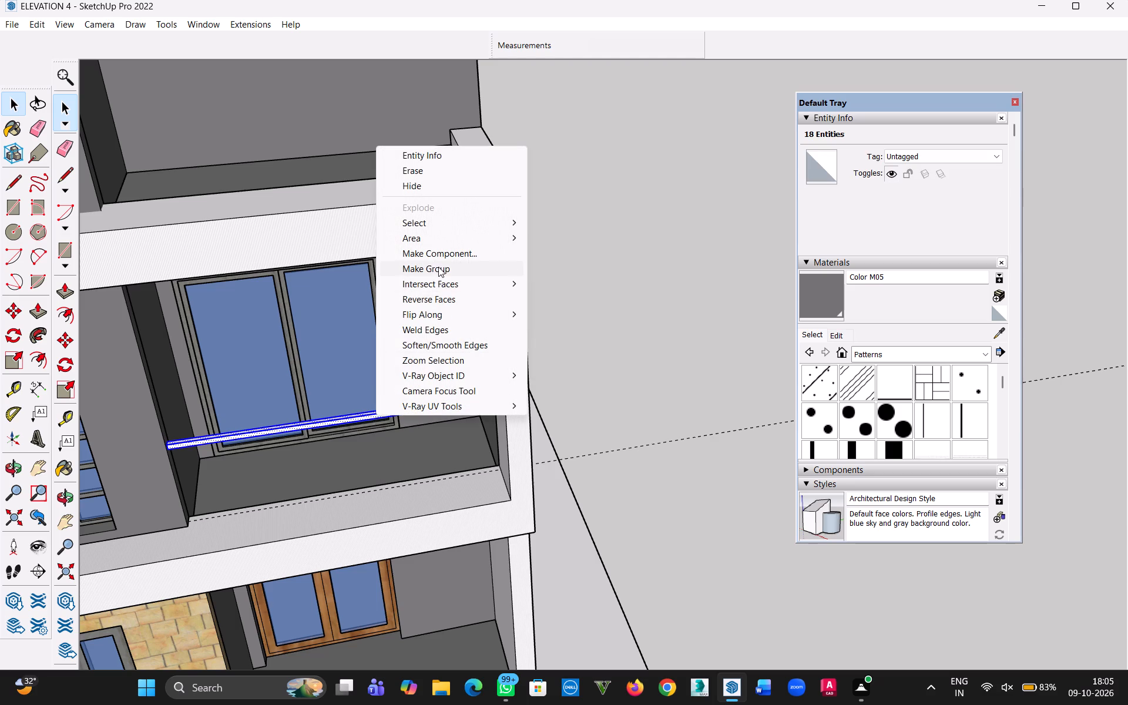
pyautogui.click(438, 267)
# Place guides on the wall's end face along the rail's underside, 2' 10" above the ledge, and its outer side, 2" from the wall's edge.
pyautogui.press('m')
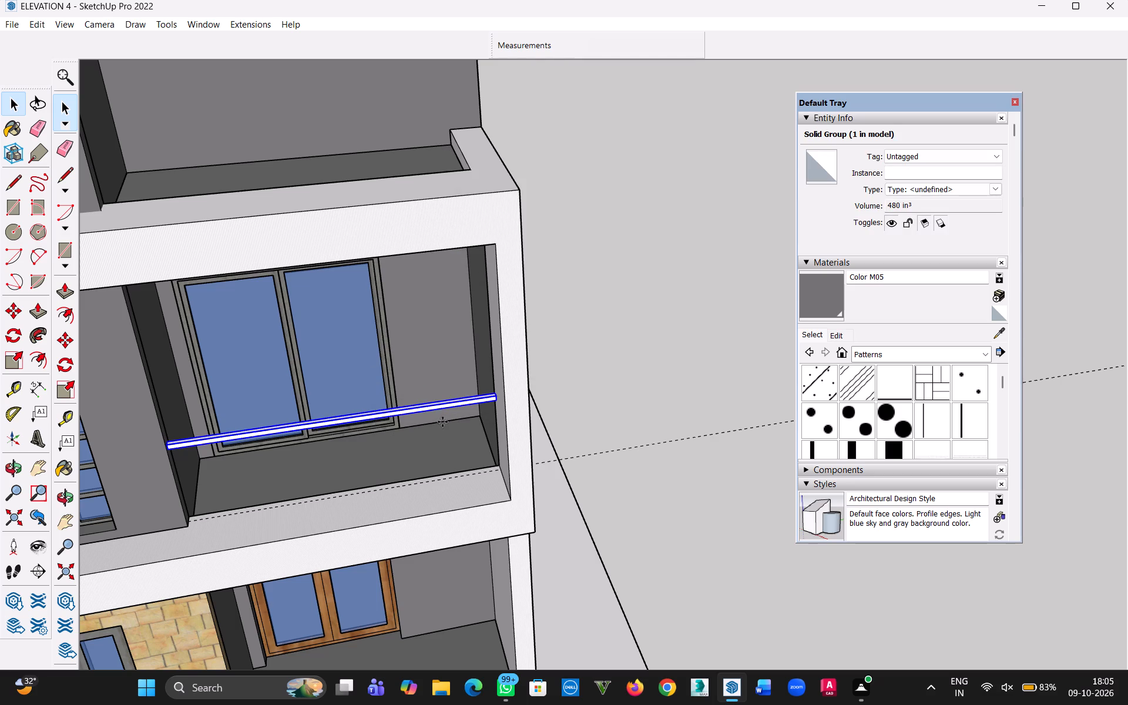
pyautogui.scroll(7, 147, 454)
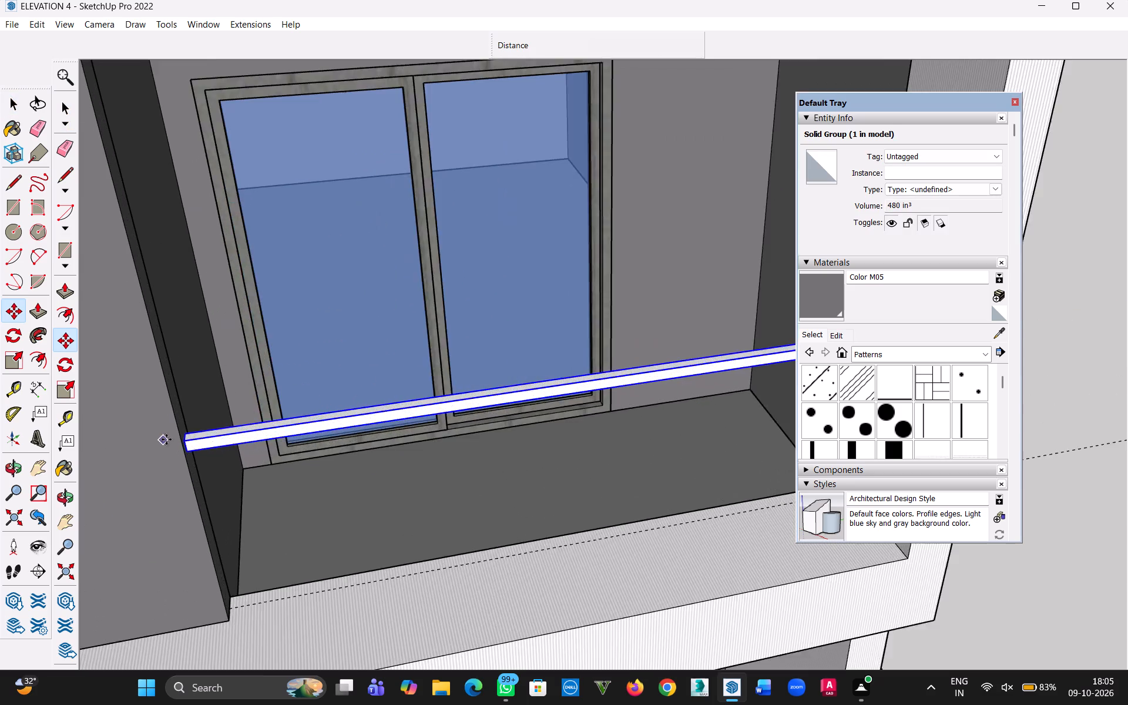
pyautogui.scroll(8, 166, 439)
pyautogui.moveTo(213, 459); pyautogui.dragTo(111, 478, button='middle')
pyautogui.press('h')
pyautogui.moveTo(127, 479); pyautogui.dragTo(293, 480)
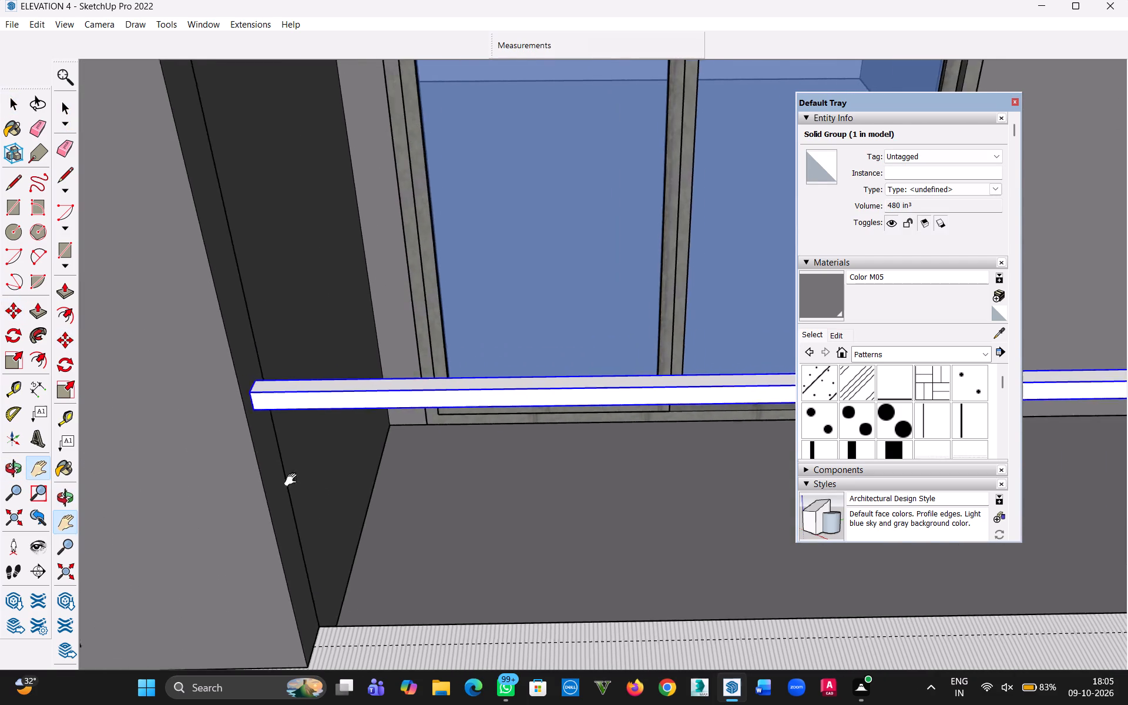
pyautogui.moveTo(293, 480); pyautogui.dragTo(303, 480)
pyautogui.moveTo(332, 484); pyautogui.dragTo(130, 502, button='middle')
pyautogui.scroll(-12, 189, 460)
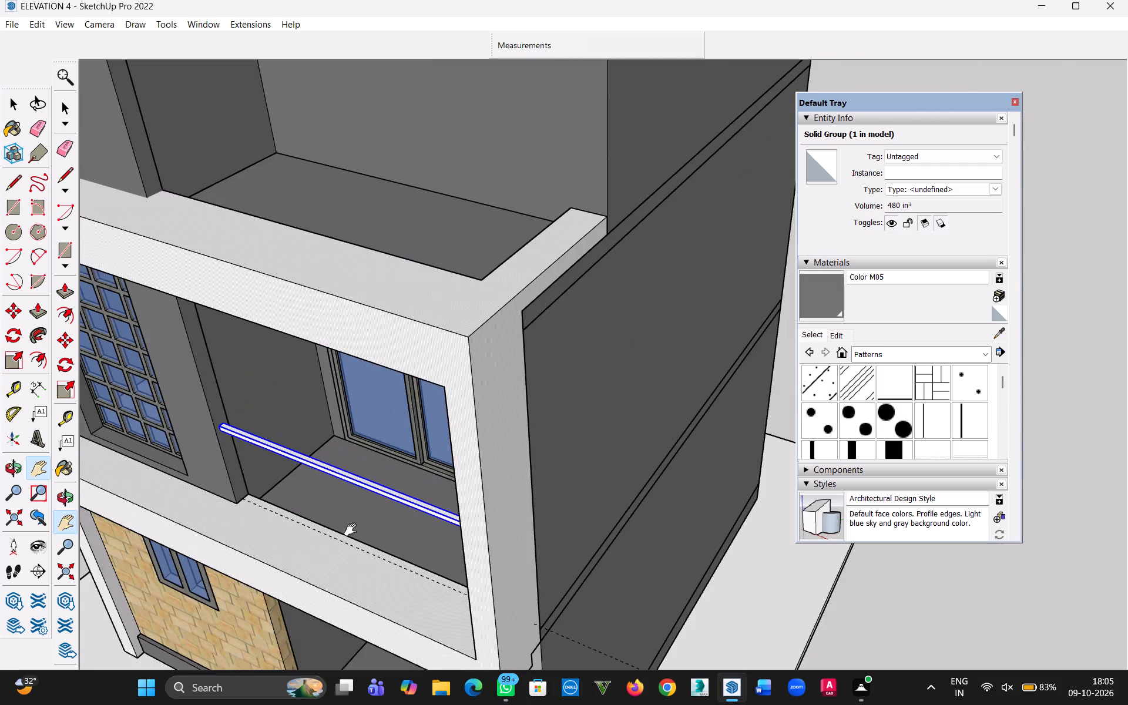
pyautogui.moveTo(367, 537); pyautogui.dragTo(502, 428, button='middle')
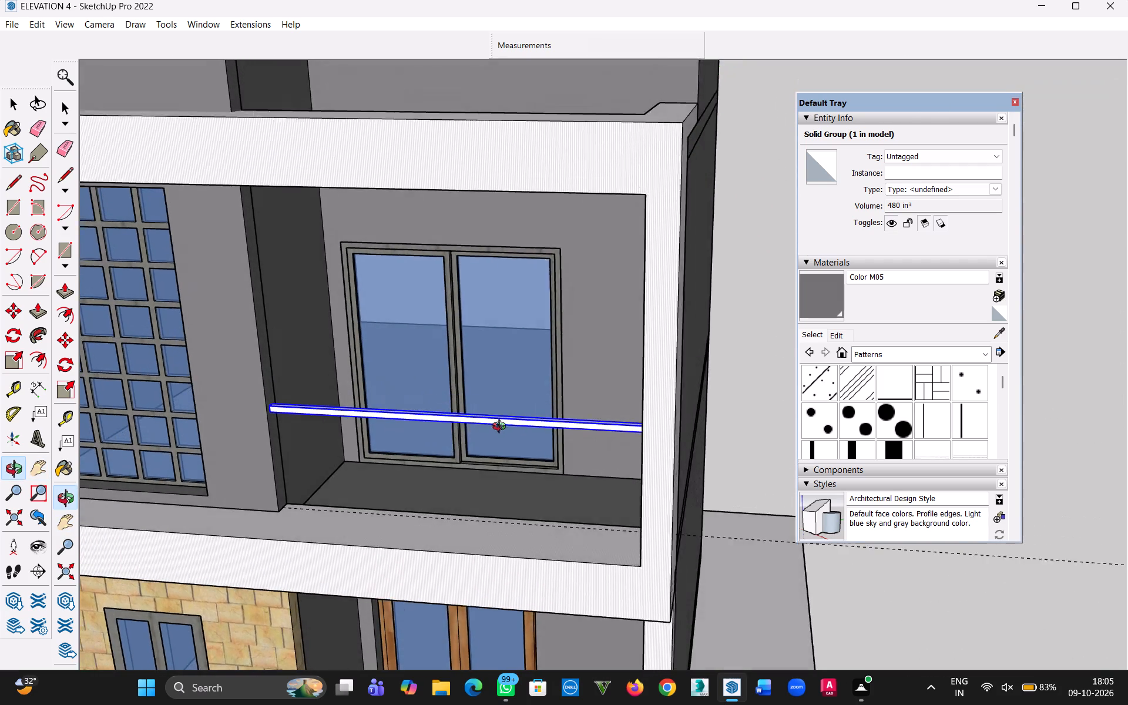
pyautogui.moveTo(502, 428); pyautogui.dragTo(495, 440, button='middle')
pyautogui.scroll(4, 534, 471)
pyautogui.scroll(-3, 409, 463)
pyautogui.moveTo(240, 444); pyautogui.dragTo(255, 446, button='middle')
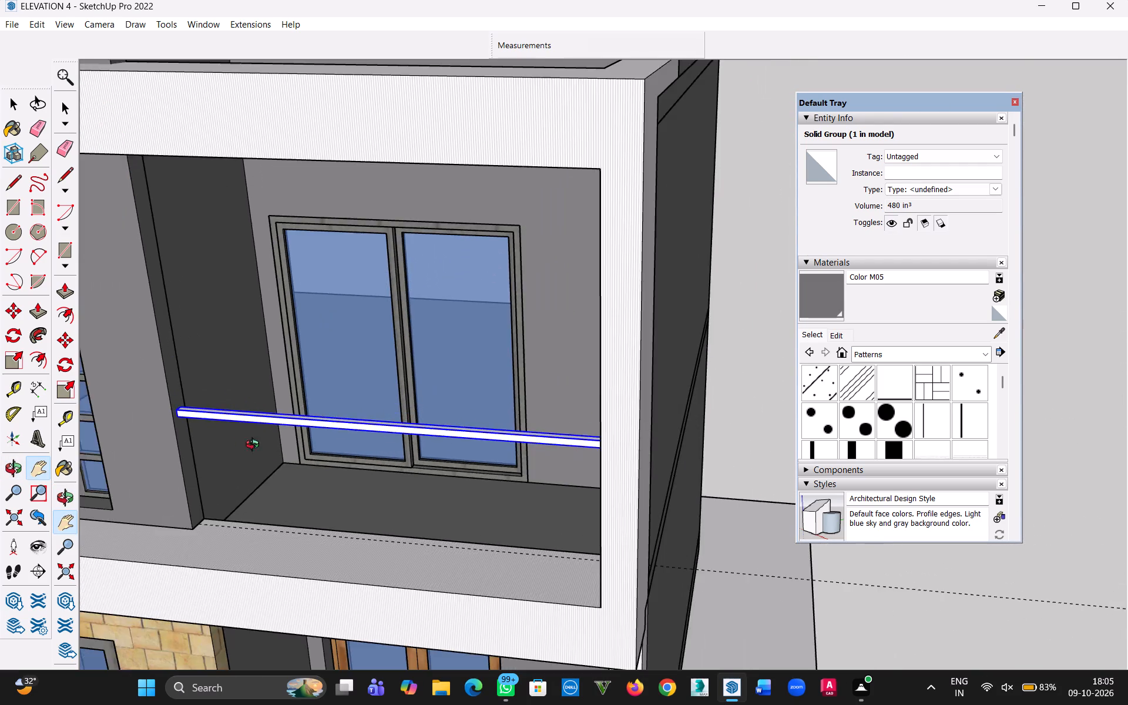
pyautogui.moveTo(255, 446); pyautogui.dragTo(136, 494, button='middle')
pyautogui.press('h')
pyautogui.moveTo(143, 486); pyautogui.dragTo(444, 543)
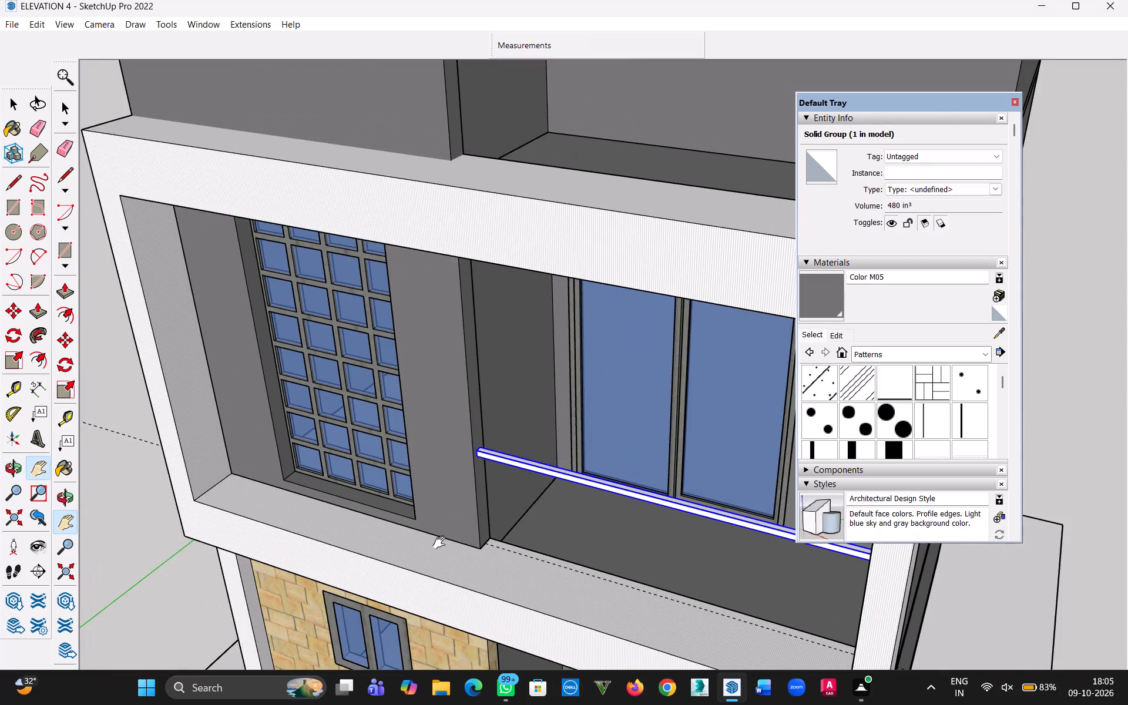
pyautogui.moveTo(487, 545); pyautogui.dragTo(216, 515, button='middle')
pyautogui.scroll(11, 339, 424)
pyautogui.scroll(-2, 436, 427)
pyautogui.press('t')
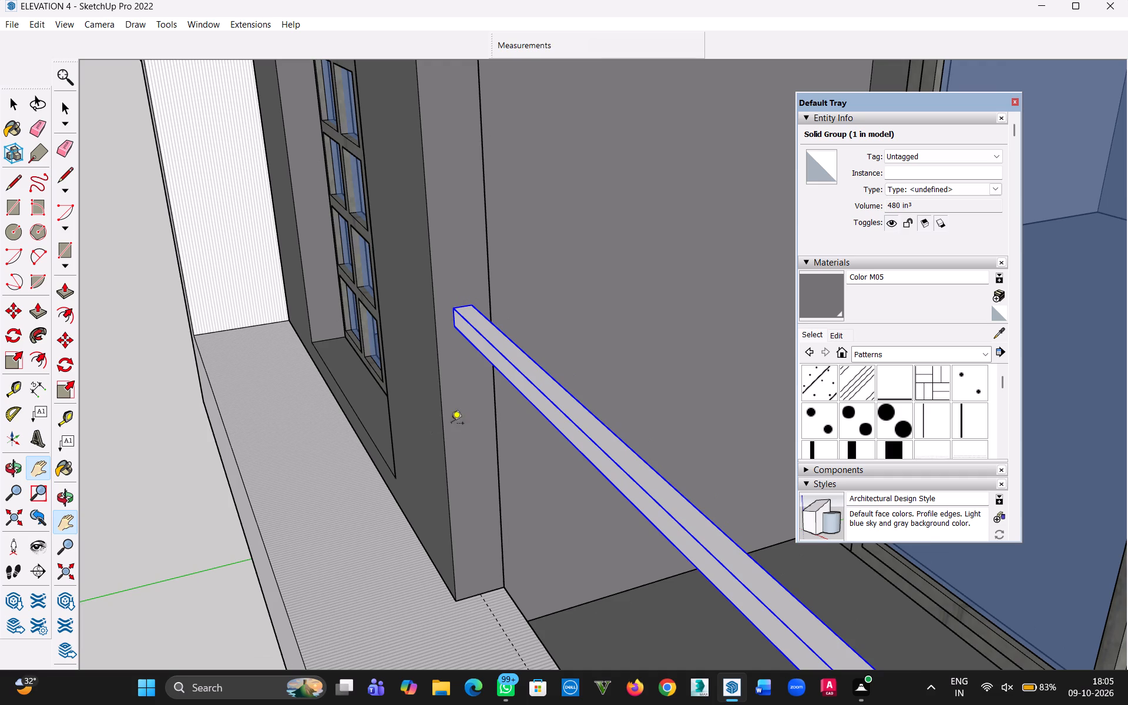
pyautogui.click(469, 596)
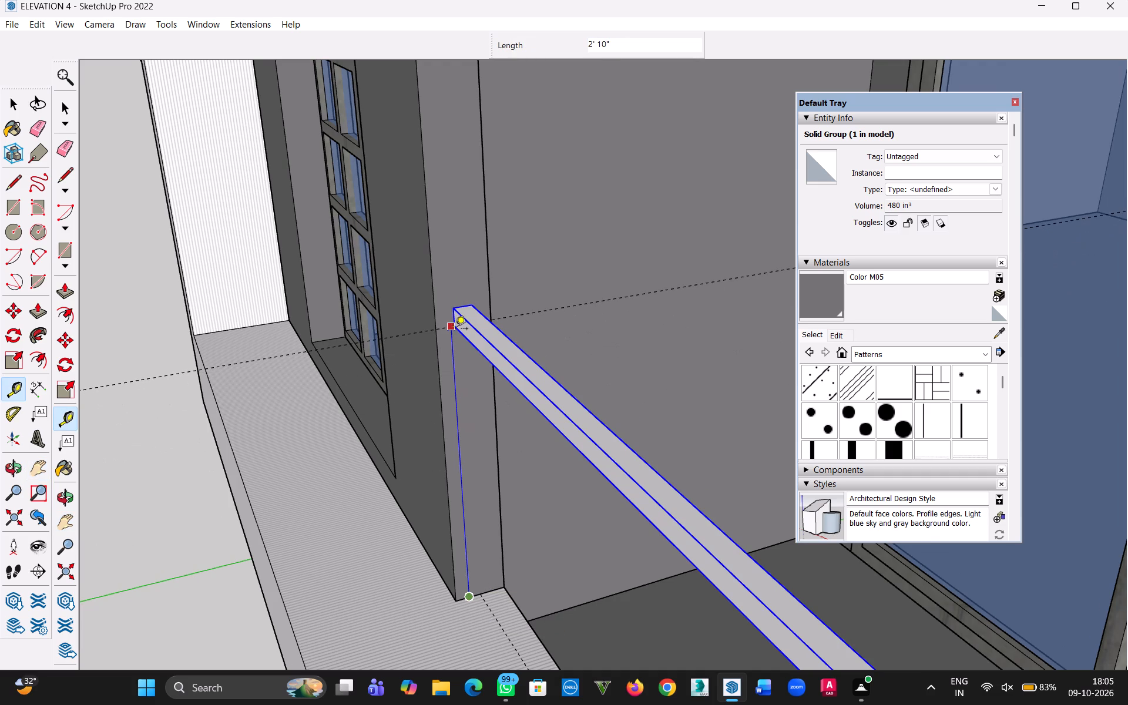
pyautogui.click(453, 332)
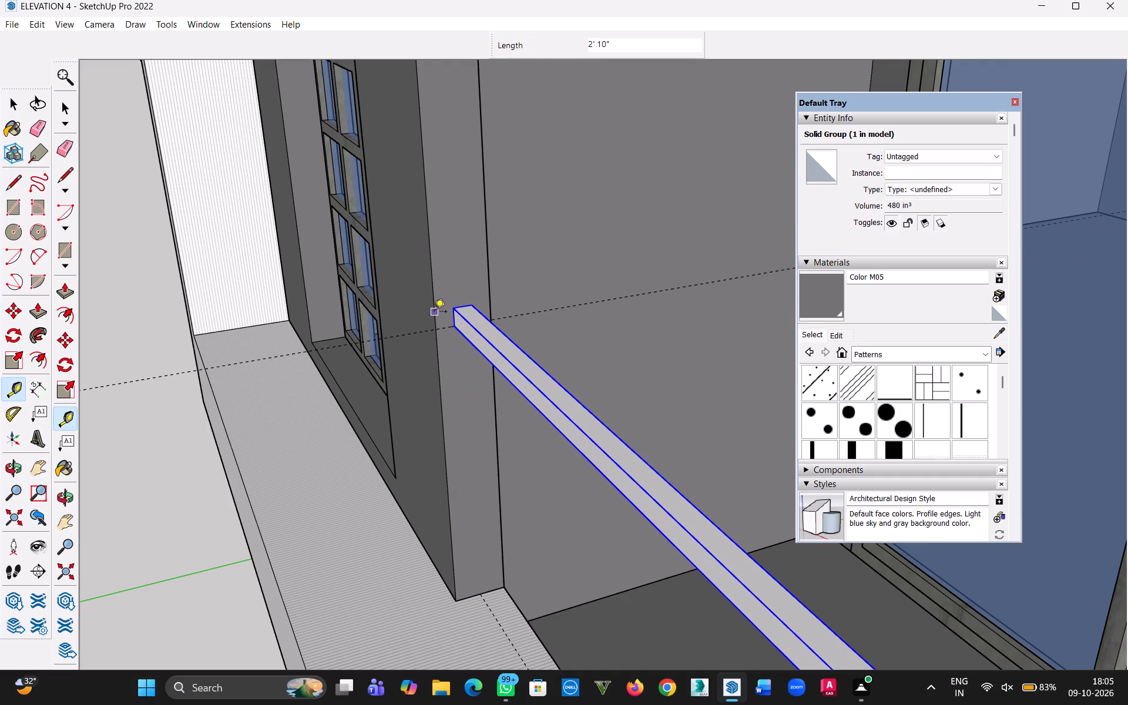
pyautogui.click(434, 313)
pyautogui.click(451, 310)
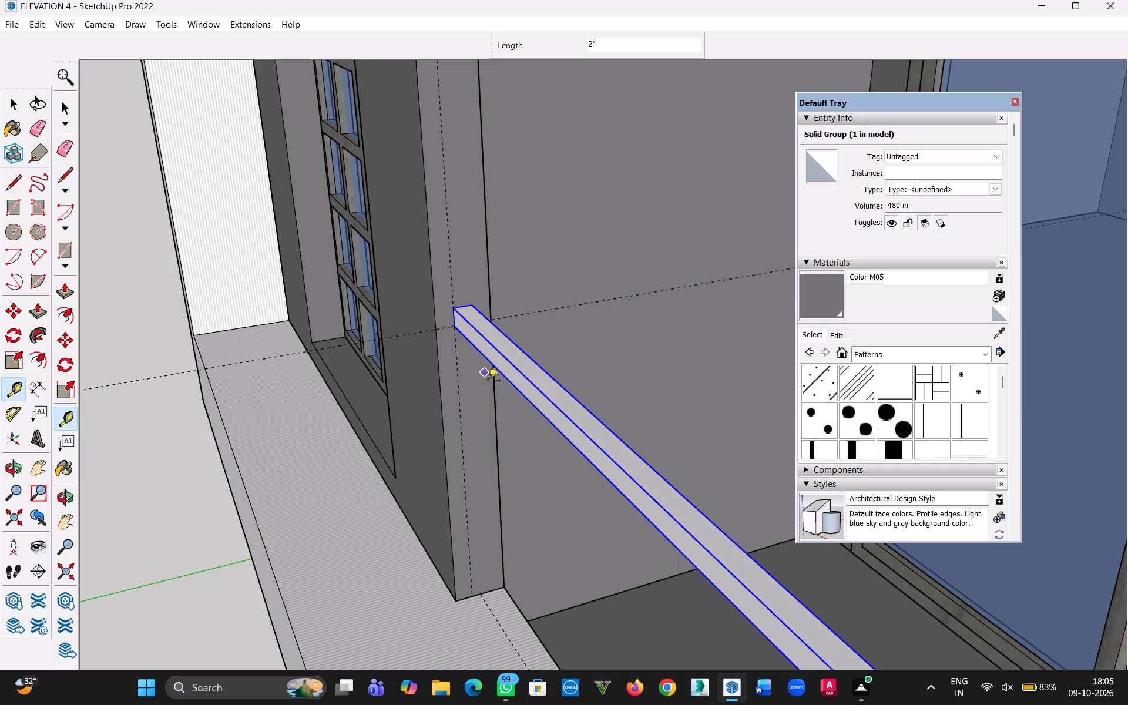
pyautogui.click(18, 105)
pyautogui.scroll(-7, 462, 358)
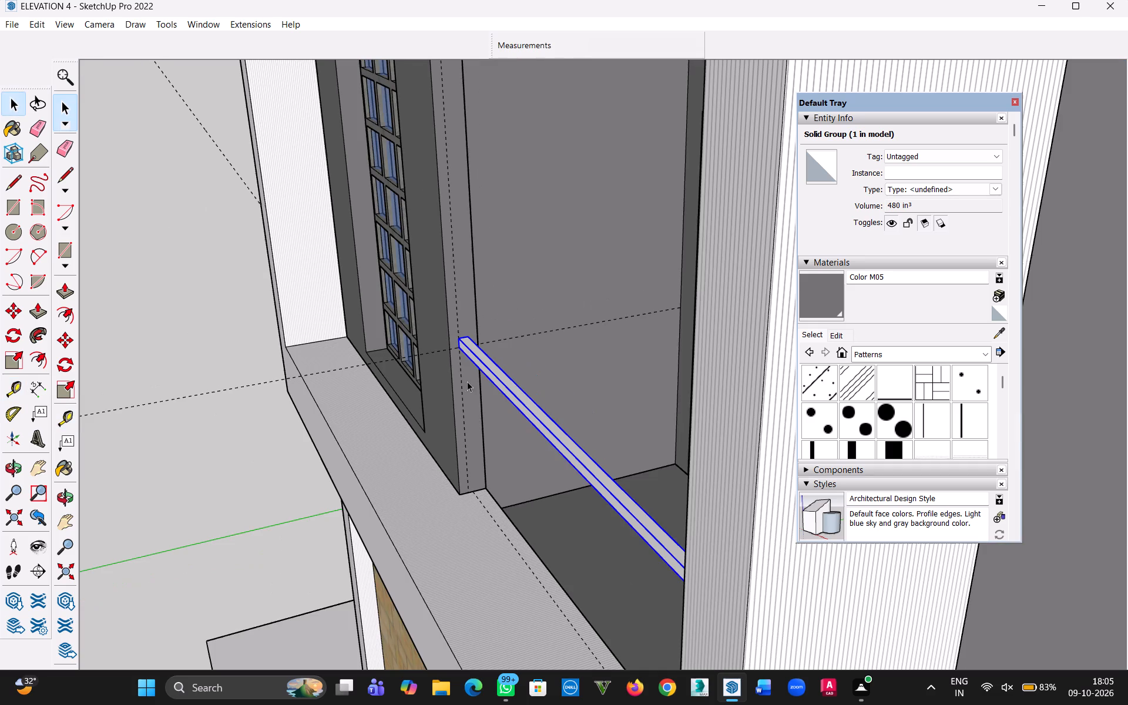
pyautogui.click(173, 387)
# Move the rail group lengthwise out of the balcony, about 11' 2" and about 6' 9" more, clear of the house.
pyautogui.moveTo(286, 479); pyautogui.dragTo(597, 419, button='middle')
pyautogui.scroll(-9, 565, 493)
pyautogui.press('h')
pyautogui.moveTo(549, 505); pyautogui.dragTo(105, 455)
pyautogui.moveTo(130, 458); pyautogui.dragTo(380, 481, button='middle')
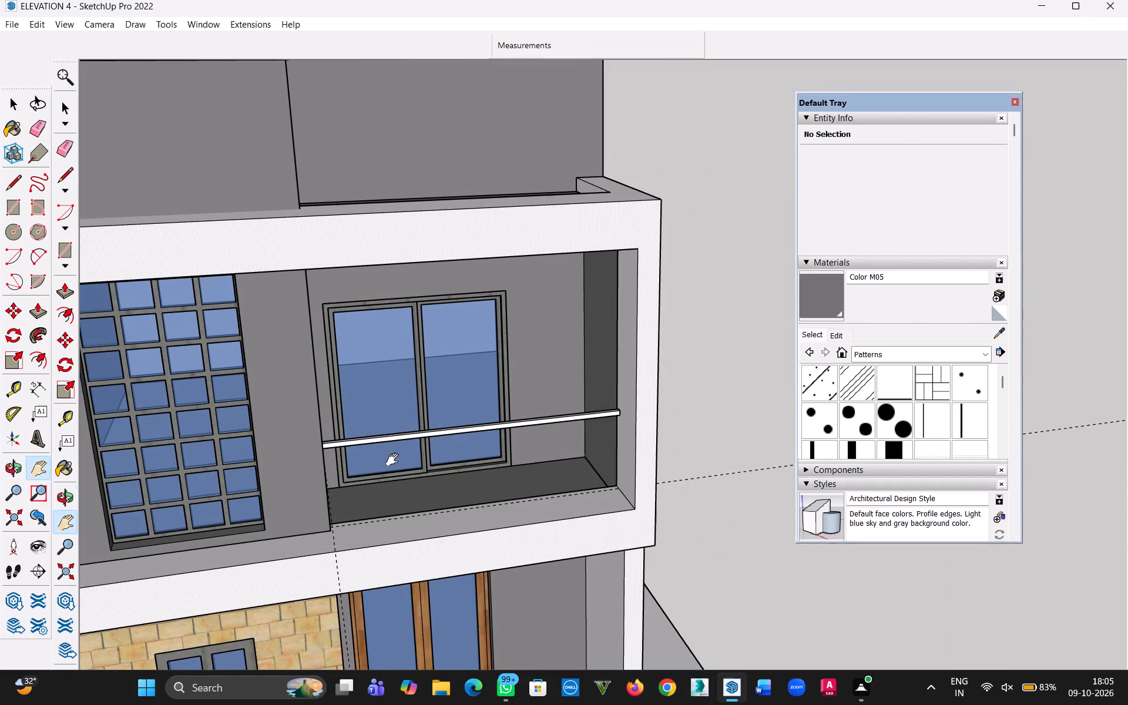
pyautogui.press('Escape')
pyautogui.press('m')
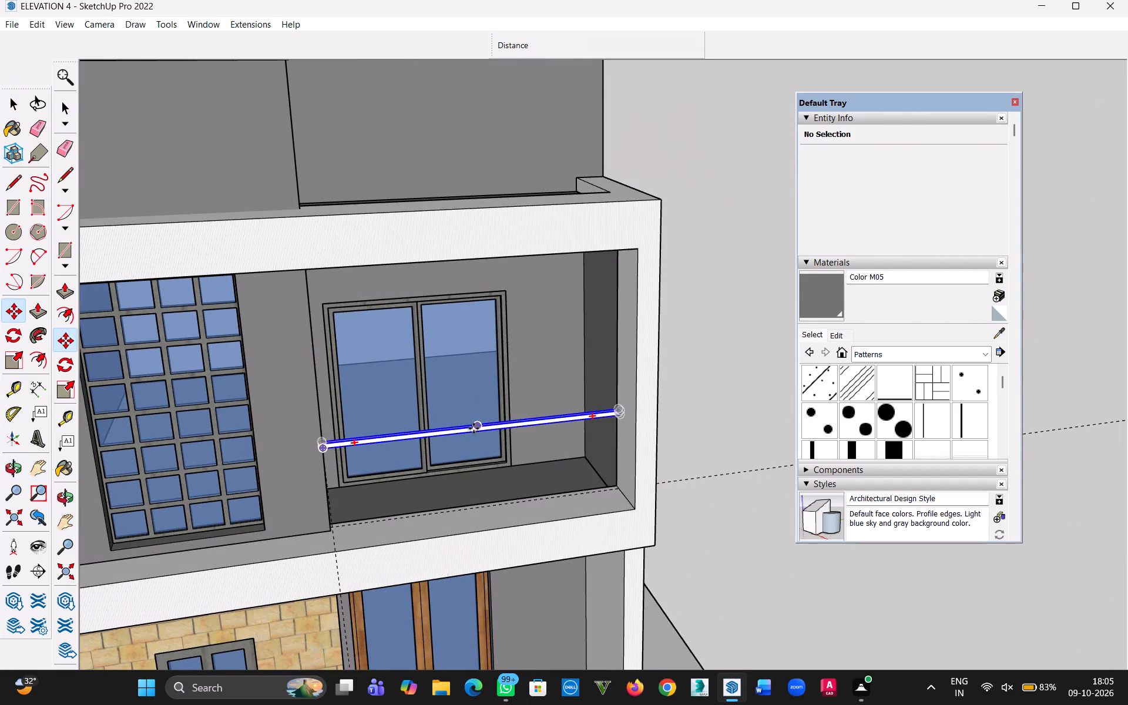
pyautogui.click(474, 429)
pyautogui.click(780, 391)
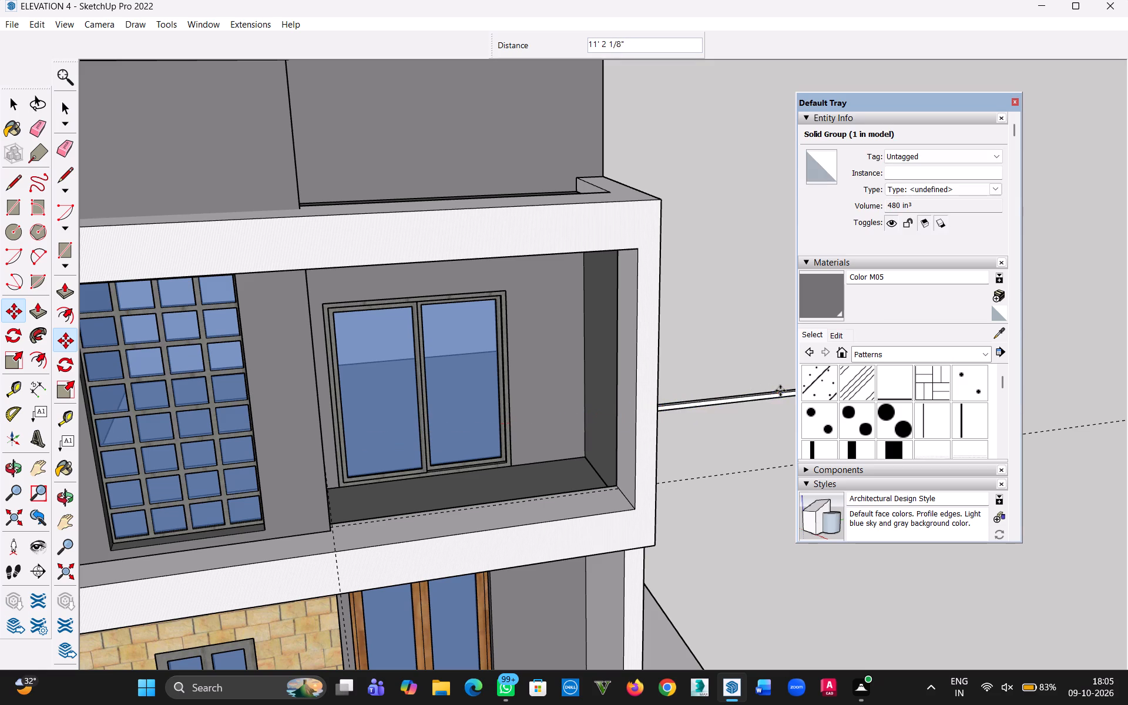
pyautogui.moveTo(677, 463); pyautogui.dragTo(491, 469, button='middle')
pyautogui.scroll(-5, 596, 474)
pyautogui.moveTo(620, 518); pyautogui.dragTo(580, 481, button='middle')
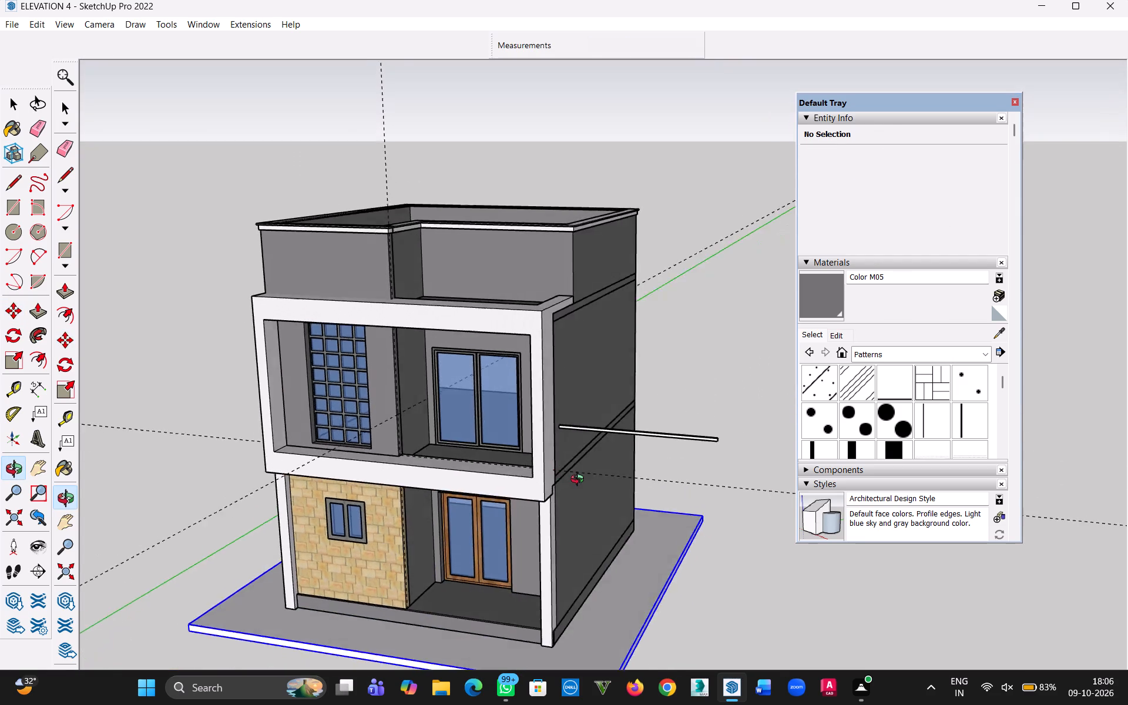
pyautogui.moveTo(580, 481); pyautogui.dragTo(697, 511, button='middle')
pyautogui.press('h')
pyautogui.moveTo(681, 519); pyautogui.dragTo(341, 446)
pyautogui.moveTo(344, 444); pyautogui.dragTo(414, 460, button='middle')
pyautogui.press('Escape')
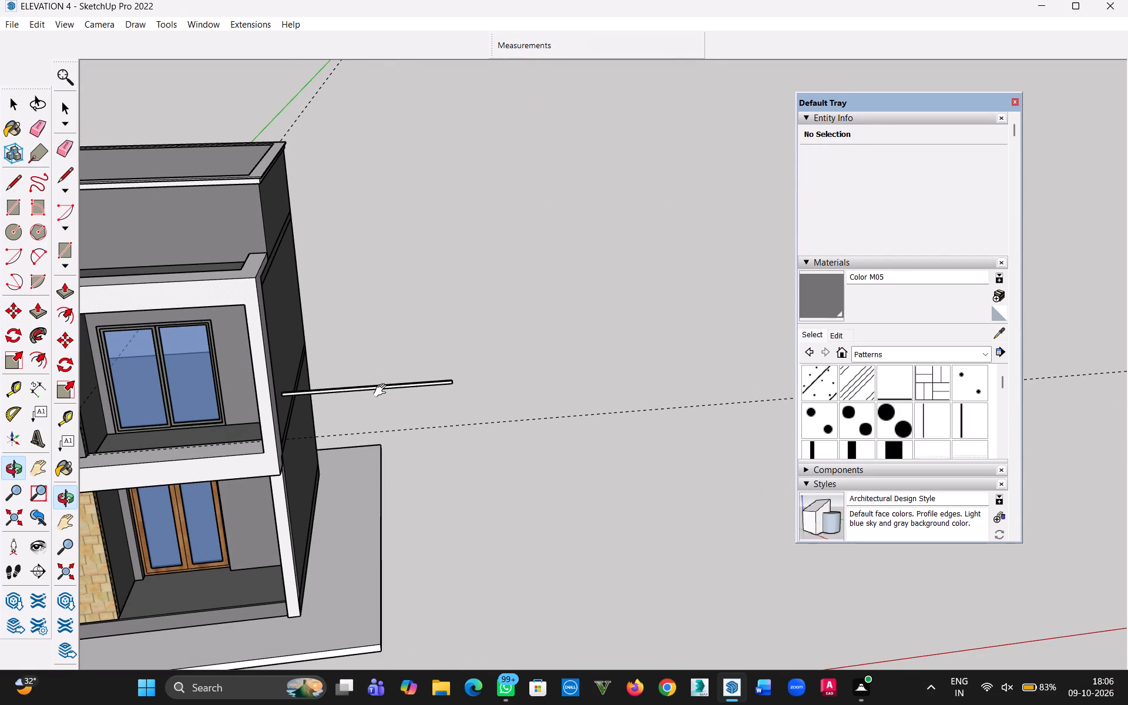
pyautogui.press('Escape')
pyautogui.click(380, 388)
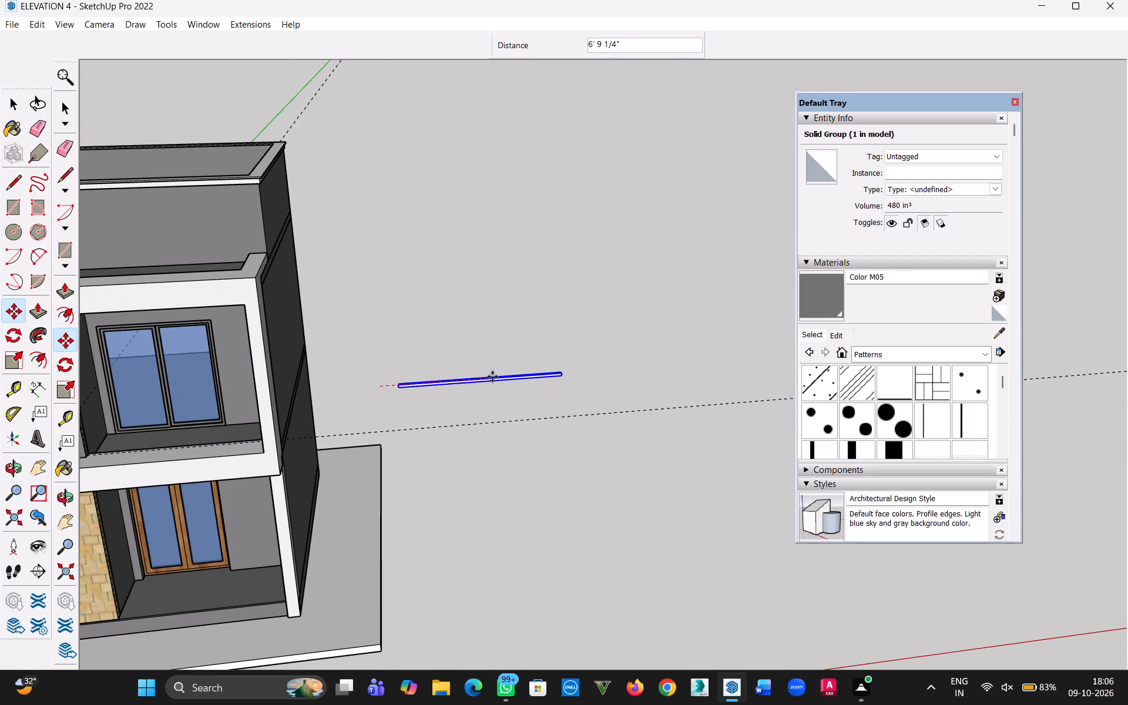
pyautogui.click(493, 375)
pyautogui.click(8, 102)
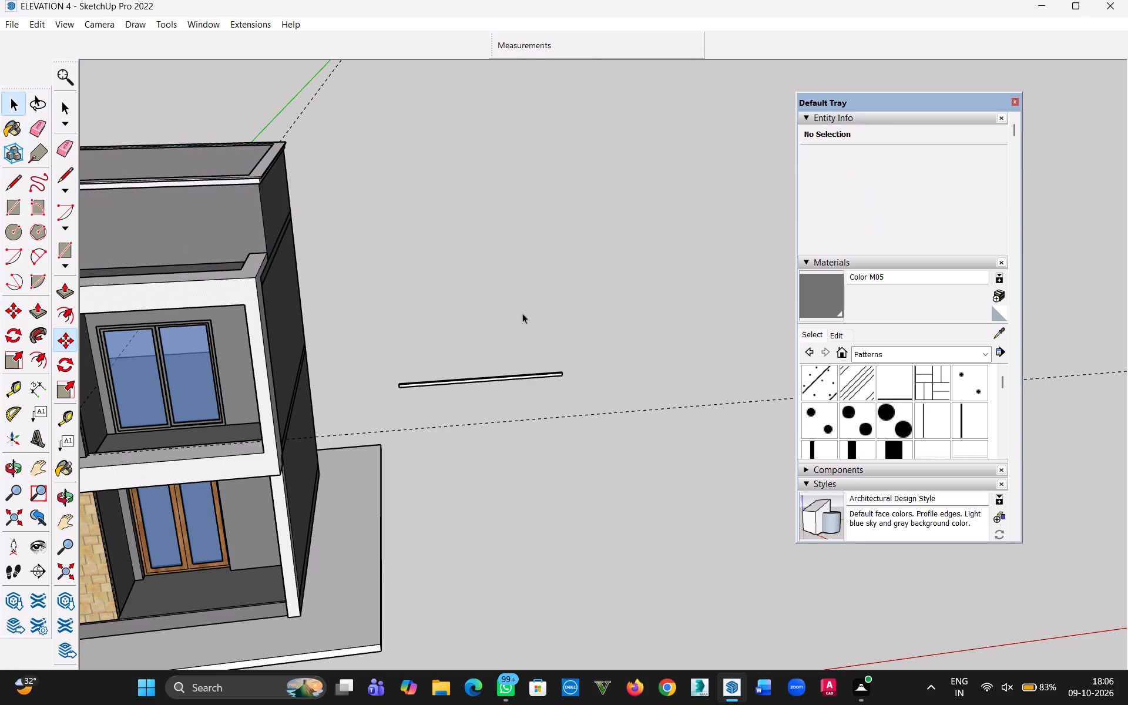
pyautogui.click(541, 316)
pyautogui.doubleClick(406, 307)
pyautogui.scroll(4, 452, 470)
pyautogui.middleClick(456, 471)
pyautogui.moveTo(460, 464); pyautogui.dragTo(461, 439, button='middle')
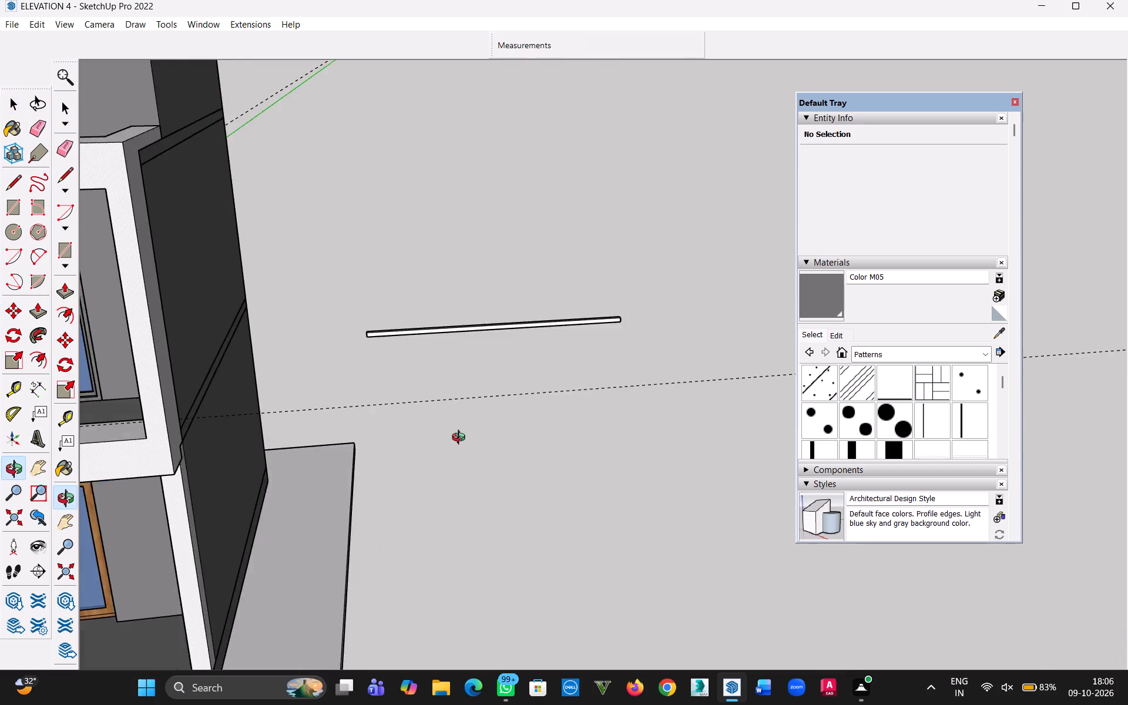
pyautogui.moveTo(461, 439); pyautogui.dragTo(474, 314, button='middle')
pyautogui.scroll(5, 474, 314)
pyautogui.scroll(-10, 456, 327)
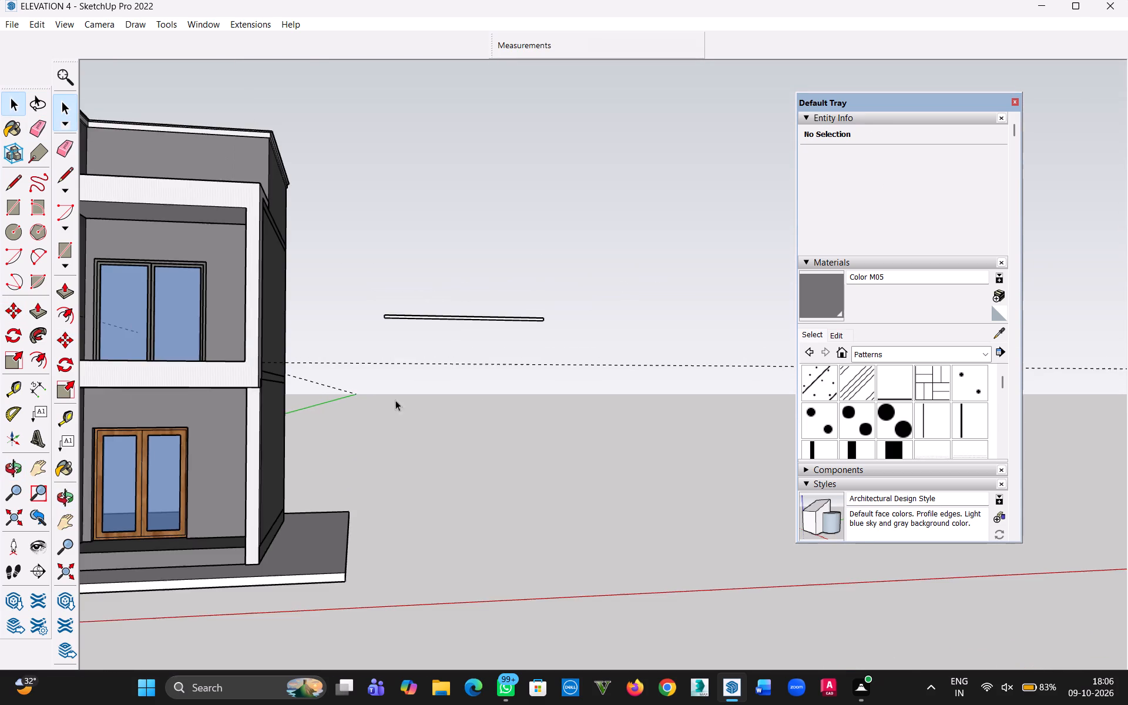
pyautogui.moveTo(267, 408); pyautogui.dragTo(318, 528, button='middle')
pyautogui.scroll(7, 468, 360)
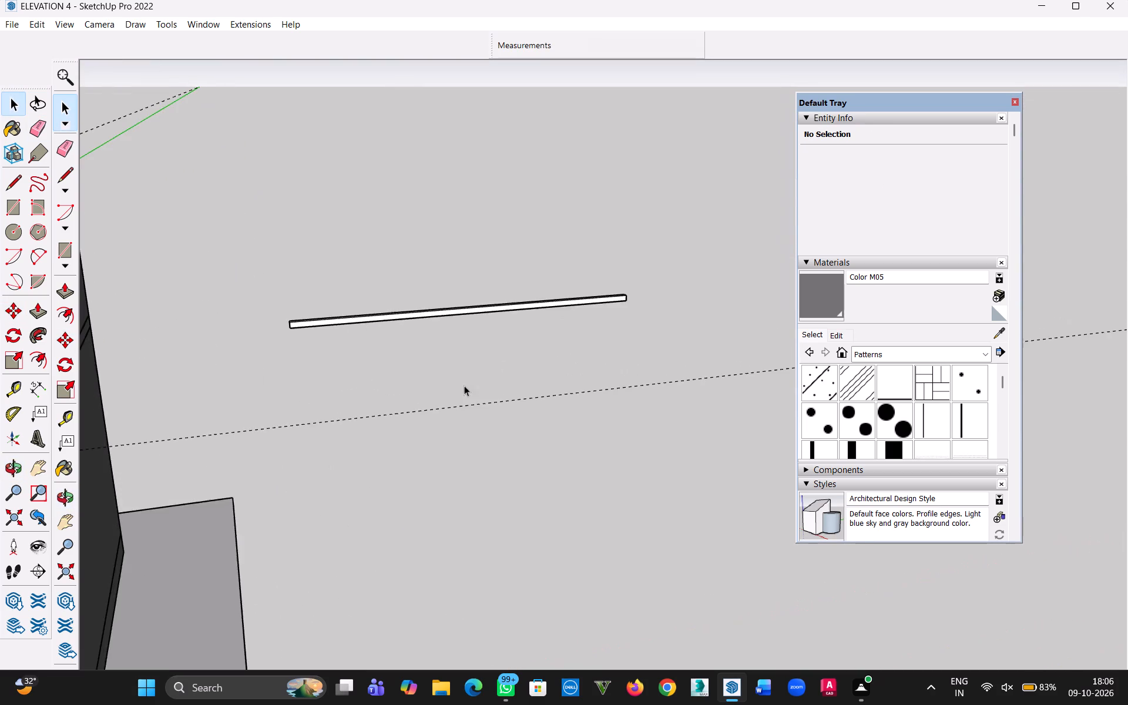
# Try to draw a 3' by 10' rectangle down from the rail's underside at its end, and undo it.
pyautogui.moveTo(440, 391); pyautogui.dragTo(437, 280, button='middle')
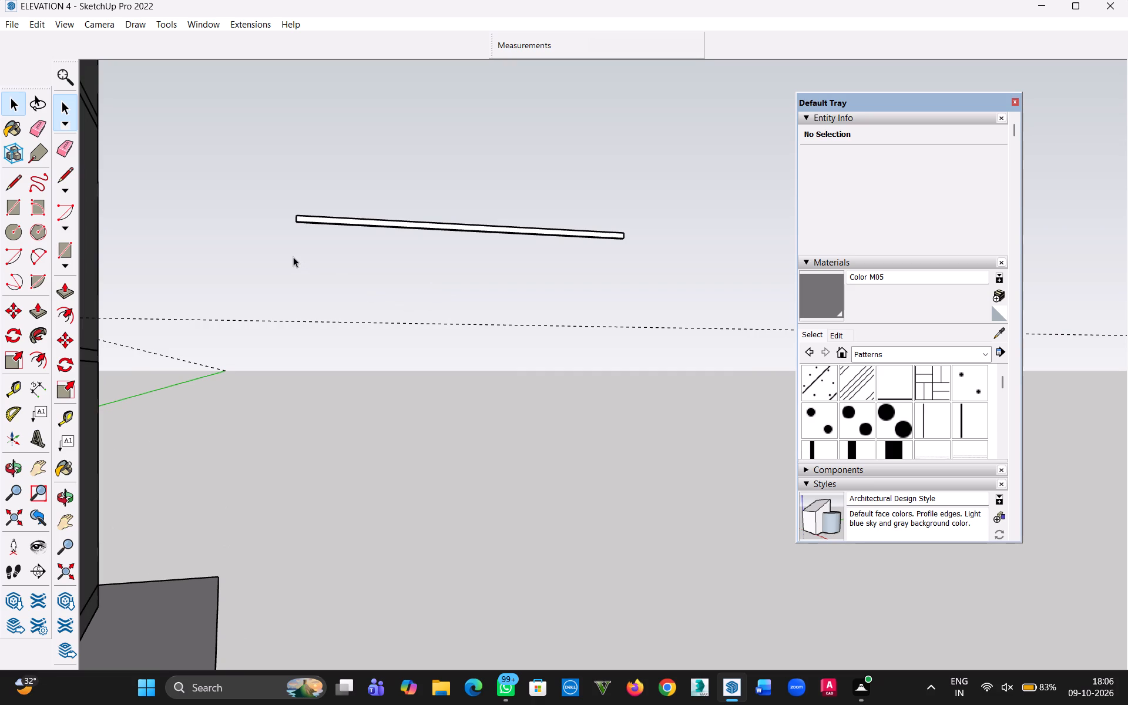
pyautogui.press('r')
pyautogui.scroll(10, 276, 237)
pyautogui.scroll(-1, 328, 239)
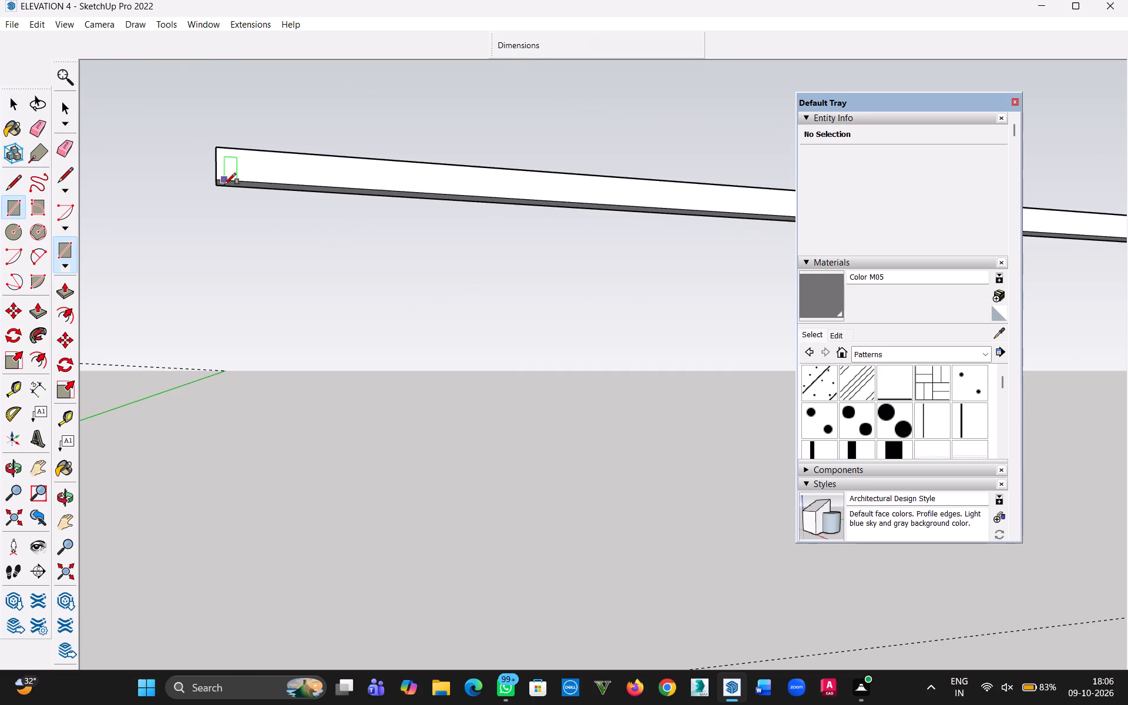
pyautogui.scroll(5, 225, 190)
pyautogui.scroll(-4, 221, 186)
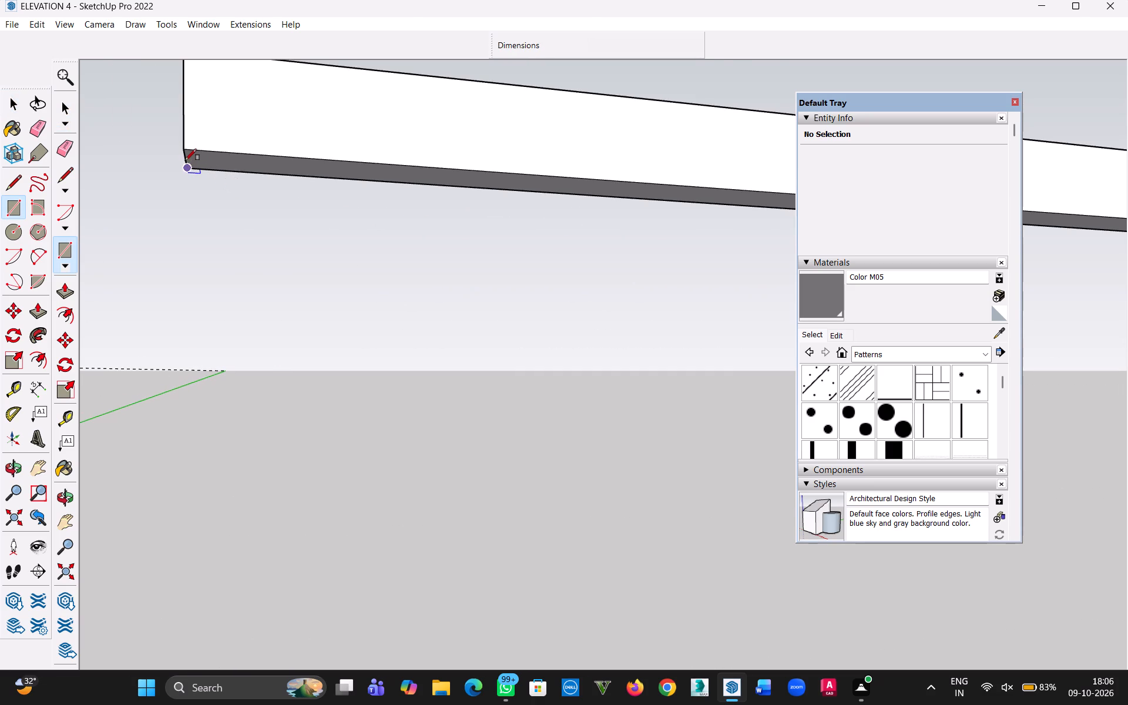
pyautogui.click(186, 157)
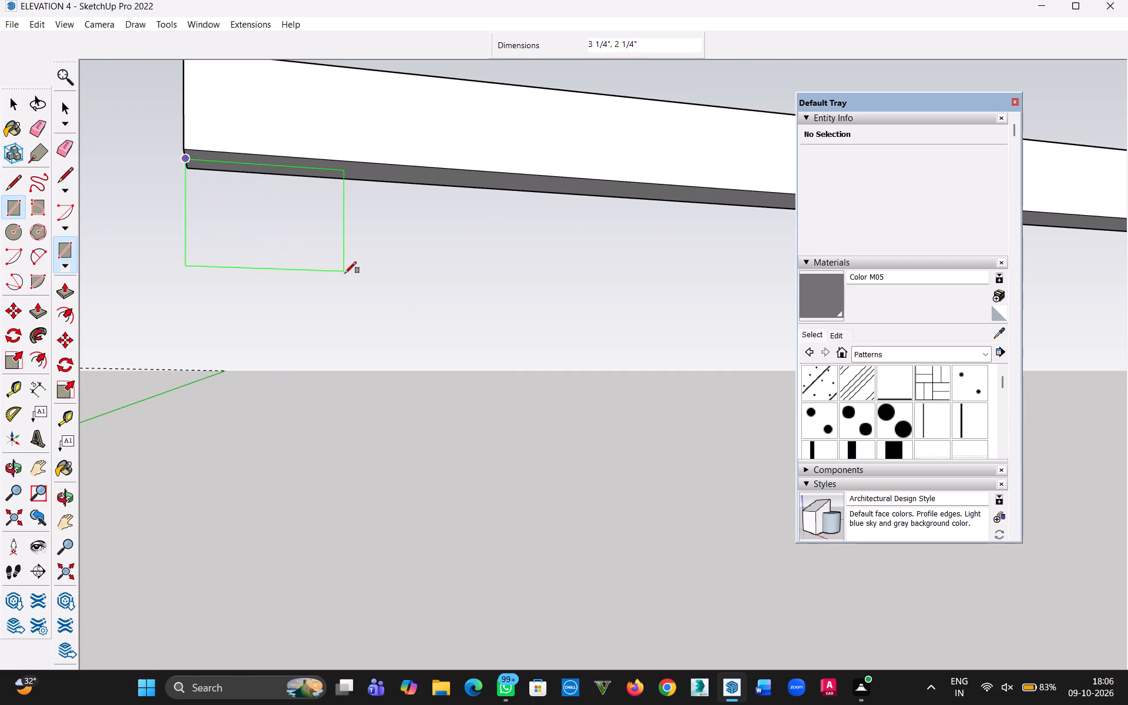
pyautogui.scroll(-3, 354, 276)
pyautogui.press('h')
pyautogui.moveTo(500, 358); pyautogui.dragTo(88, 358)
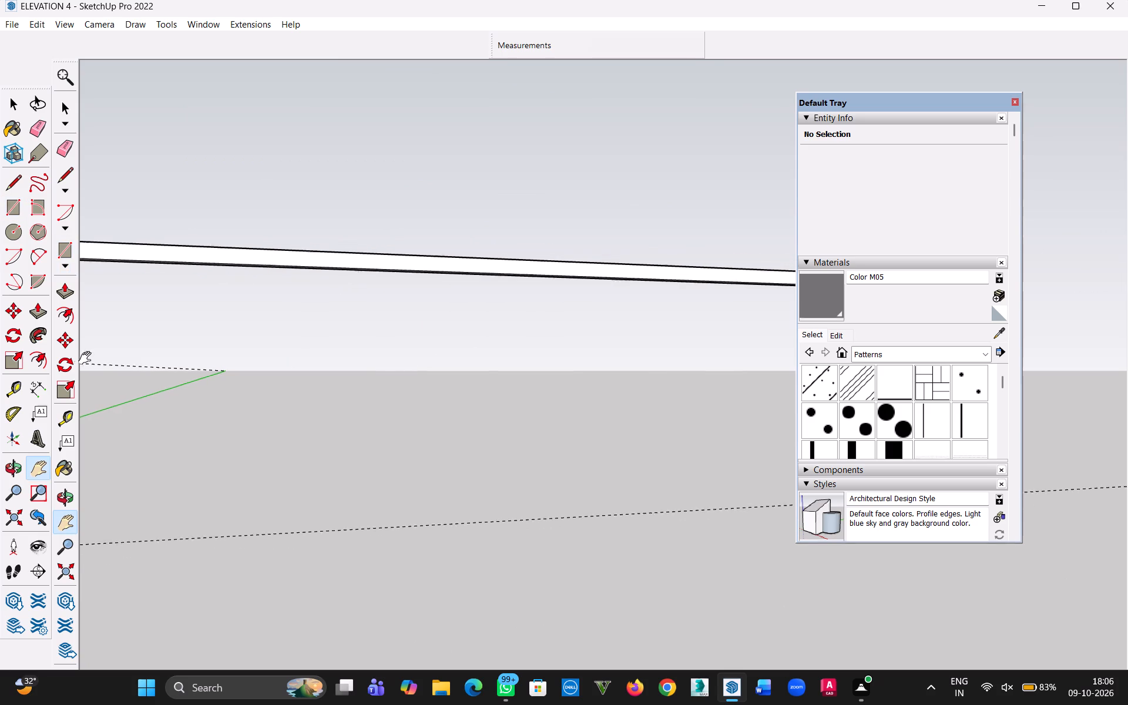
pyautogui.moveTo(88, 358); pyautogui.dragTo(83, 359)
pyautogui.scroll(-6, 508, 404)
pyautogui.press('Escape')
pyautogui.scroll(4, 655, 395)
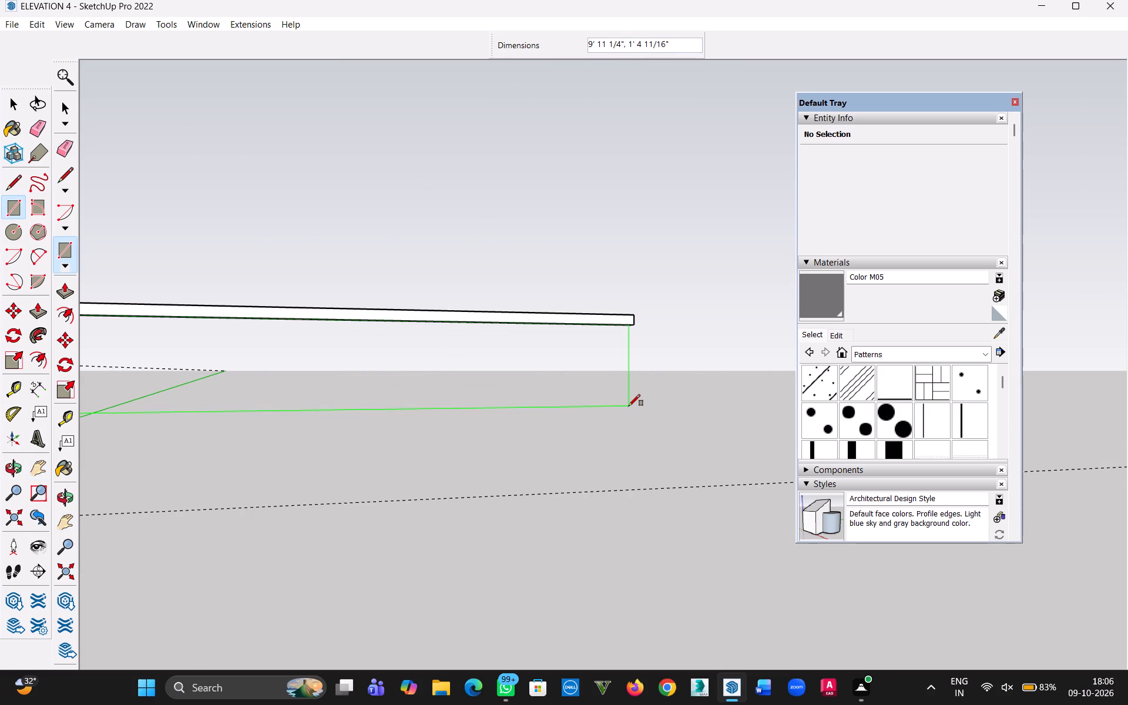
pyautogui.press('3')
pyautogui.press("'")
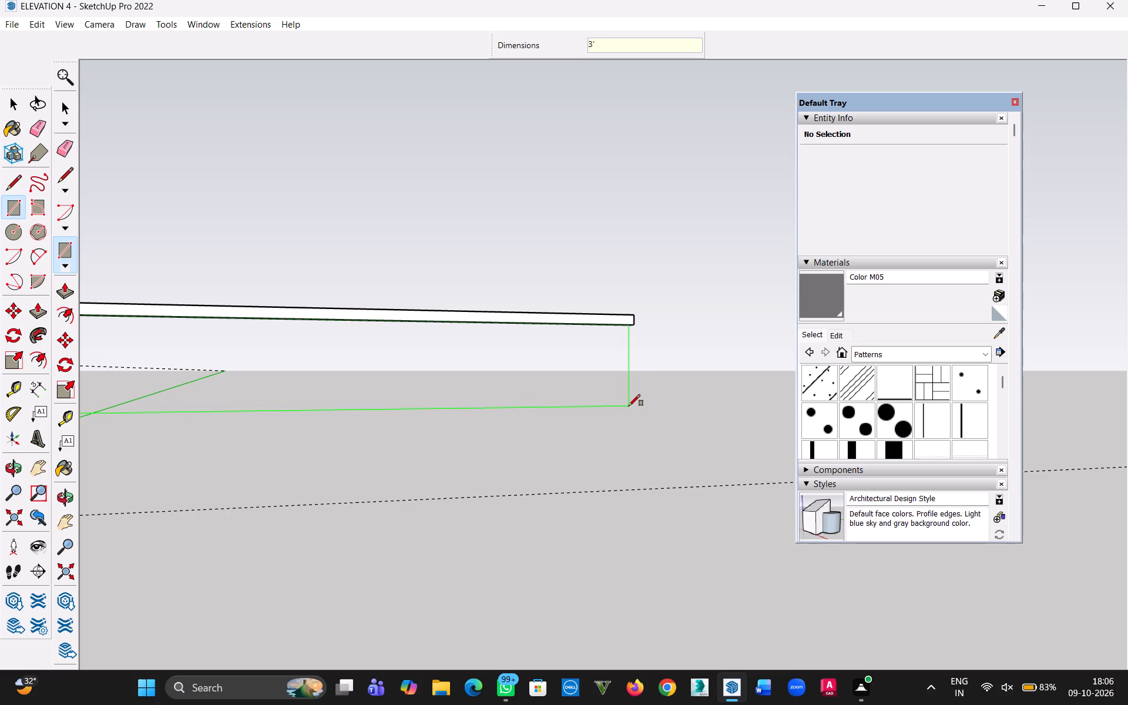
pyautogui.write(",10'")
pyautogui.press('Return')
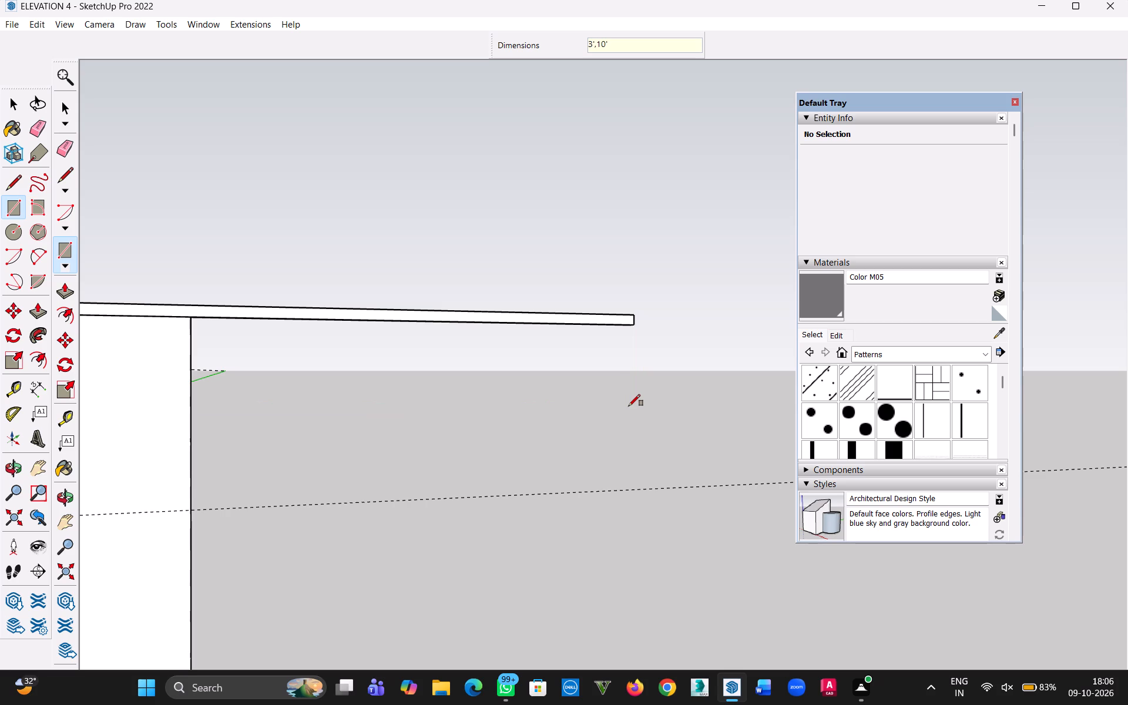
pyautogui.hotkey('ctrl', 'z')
# Draw a vertical rectangle 10' long and 3' high hanging from the middle of the rail's underside, starting at its end.
pyautogui.press('h')
pyautogui.moveTo(458, 369); pyautogui.dragTo(744, 428)
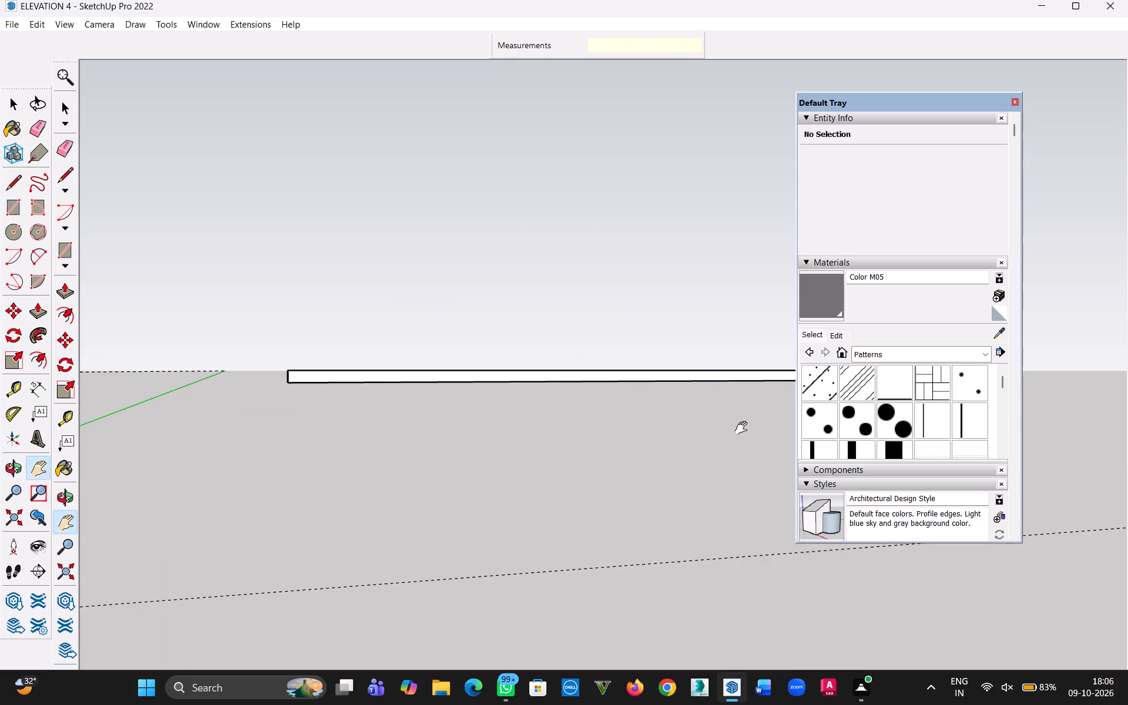
pyautogui.moveTo(744, 428); pyautogui.dragTo(716, 416)
pyautogui.scroll(1, 300, 399)
pyautogui.moveTo(300, 399); pyautogui.dragTo(314, 302, button='middle')
pyautogui.scroll(5, 286, 307)
pyautogui.press('Escape')
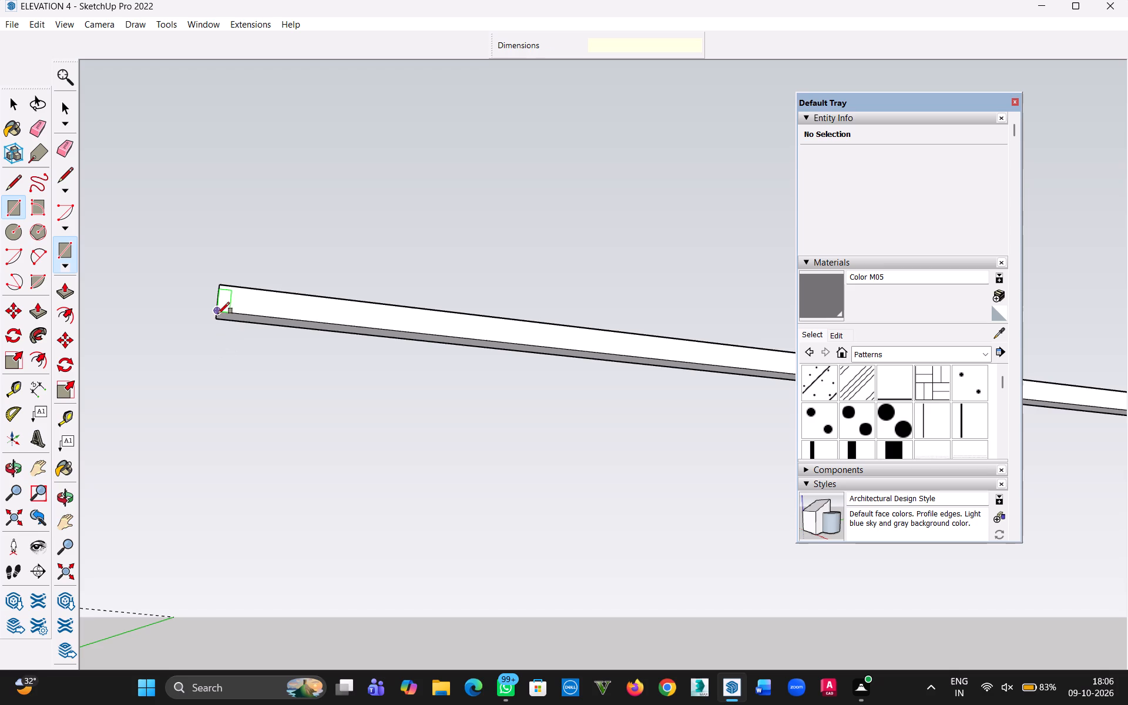
pyautogui.scroll(8, 220, 318)
pyautogui.scroll(-5, 224, 313)
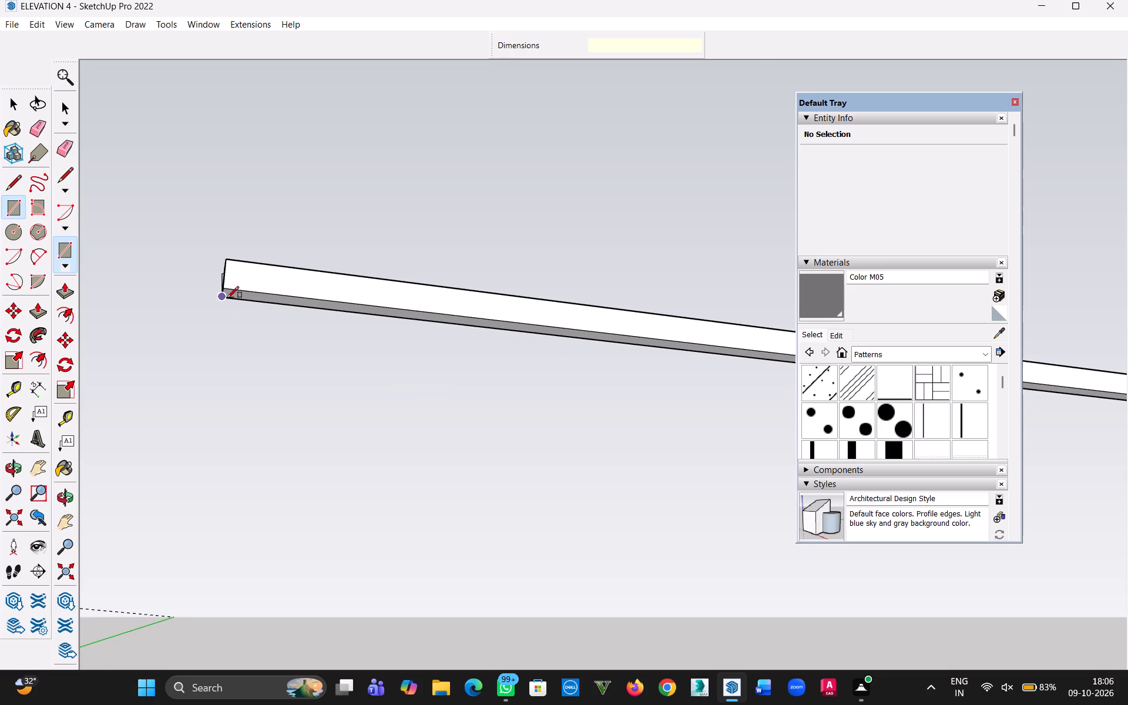
pyautogui.scroll(8, 227, 298)
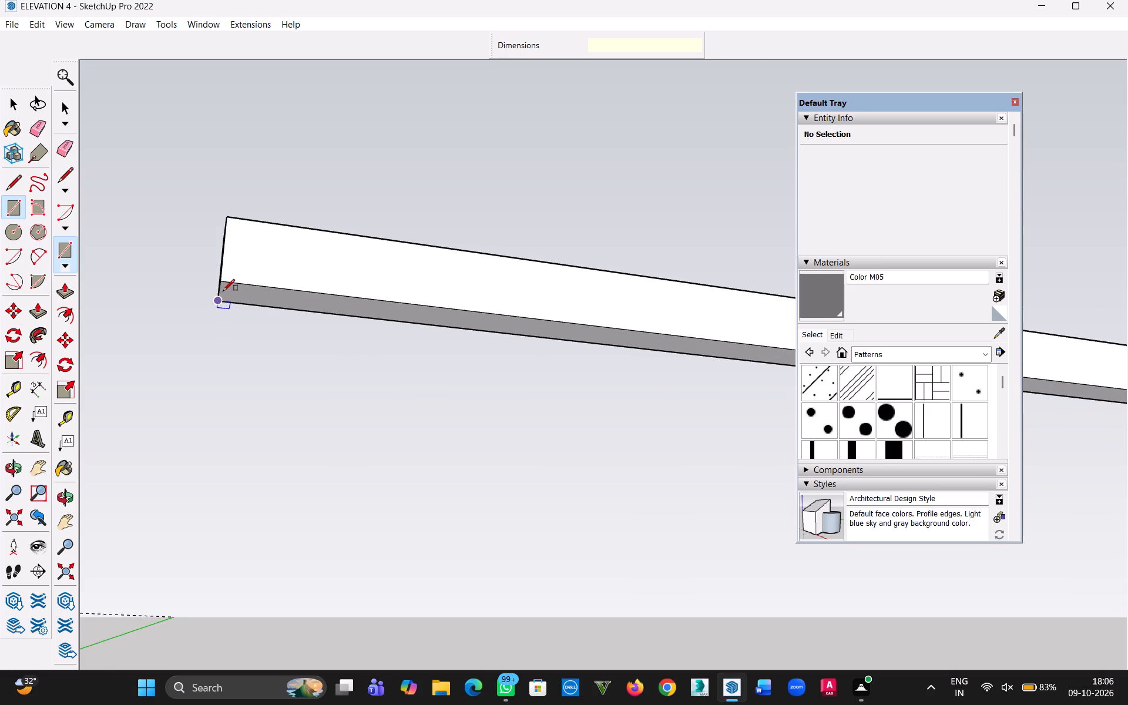
pyautogui.scroll(2, 223, 291)
pyautogui.click(220, 293)
pyautogui.scroll(-10, 380, 469)
pyautogui.moveTo(412, 535); pyautogui.dragTo(401, 615, button='middle')
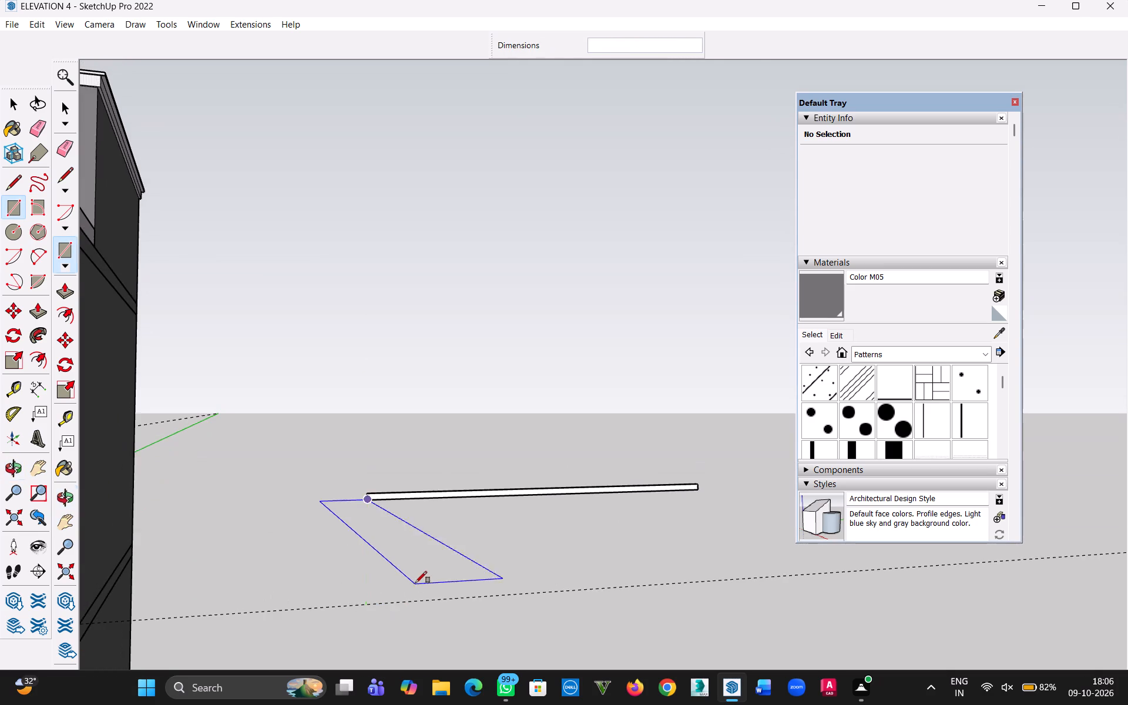
pyautogui.scroll(2, 415, 583)
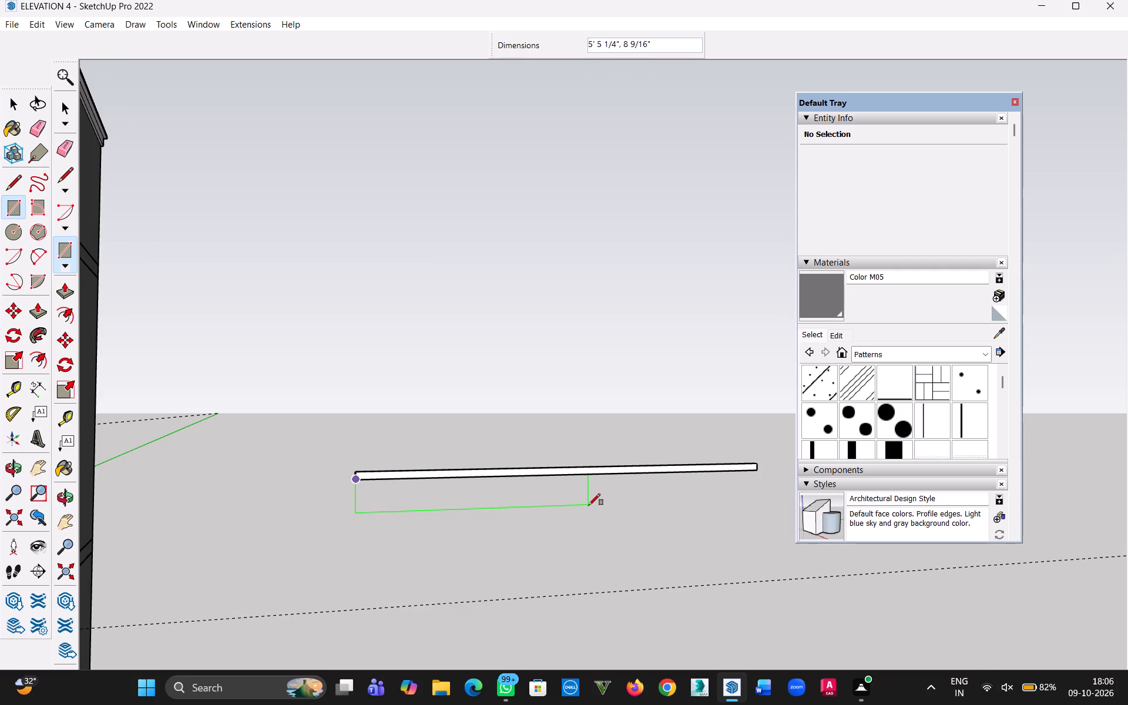
pyautogui.write("10'")
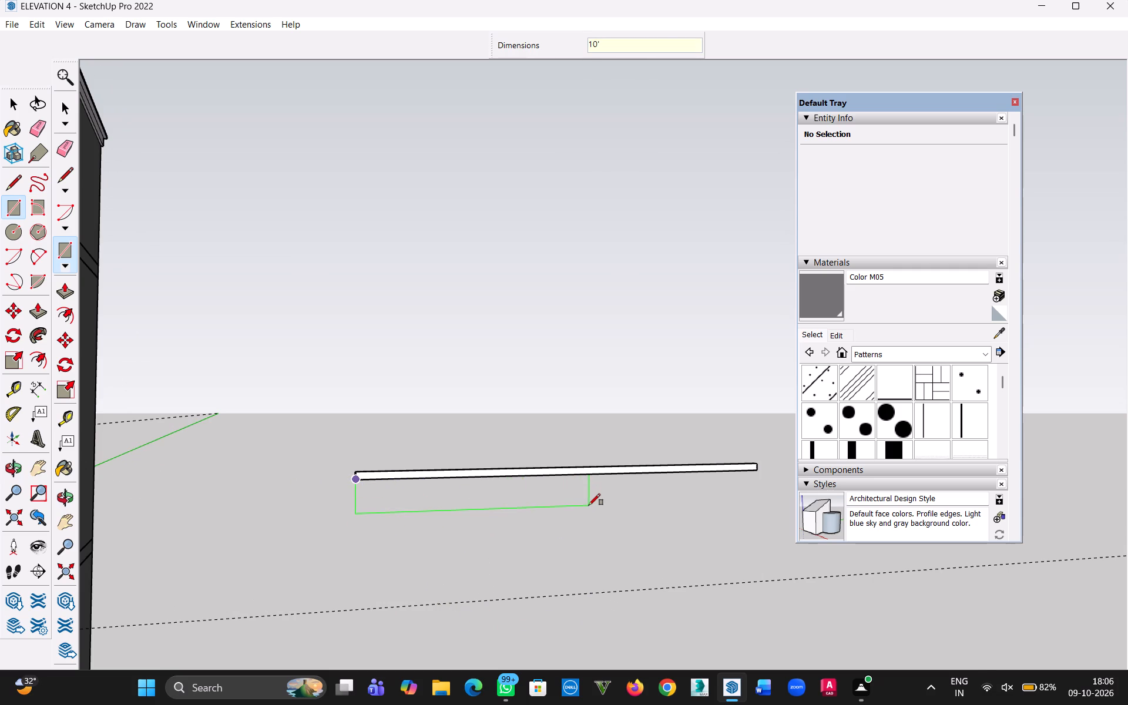
pyautogui.write(",3'")
pyautogui.press('Return')
# Make the 10' by 3' rectangle's face and edges into a group.
pyautogui.click(8, 99)
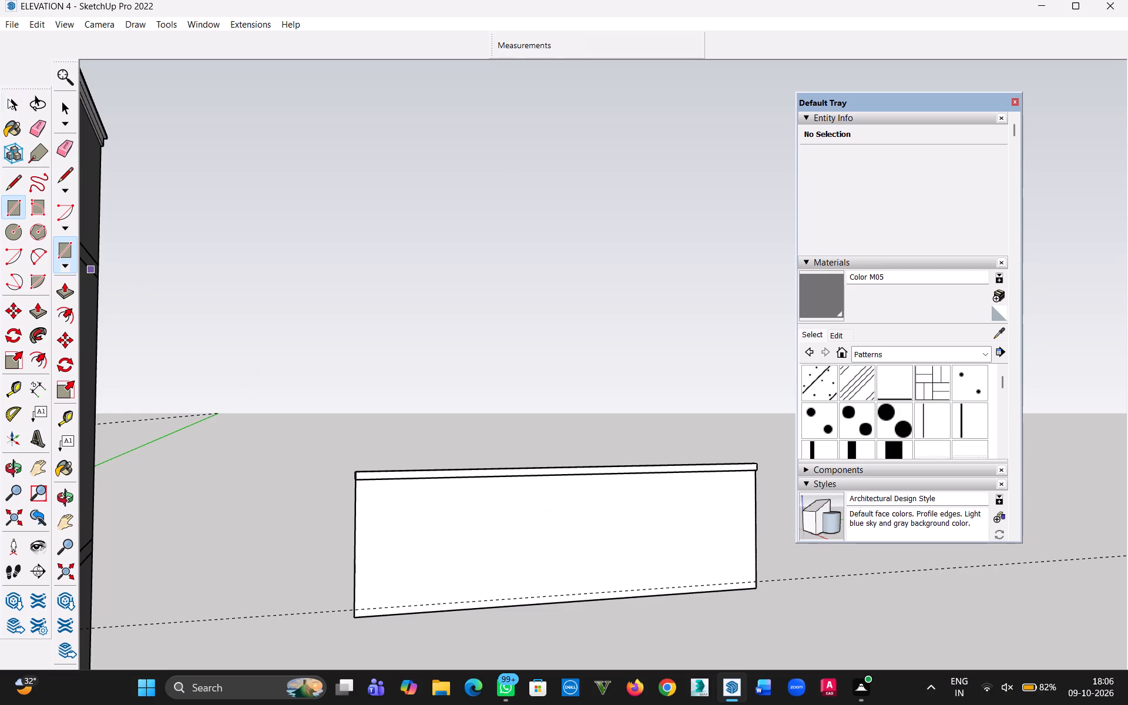
pyautogui.click(335, 289)
pyautogui.click(466, 582)
pyautogui.doubleClick(451, 555)
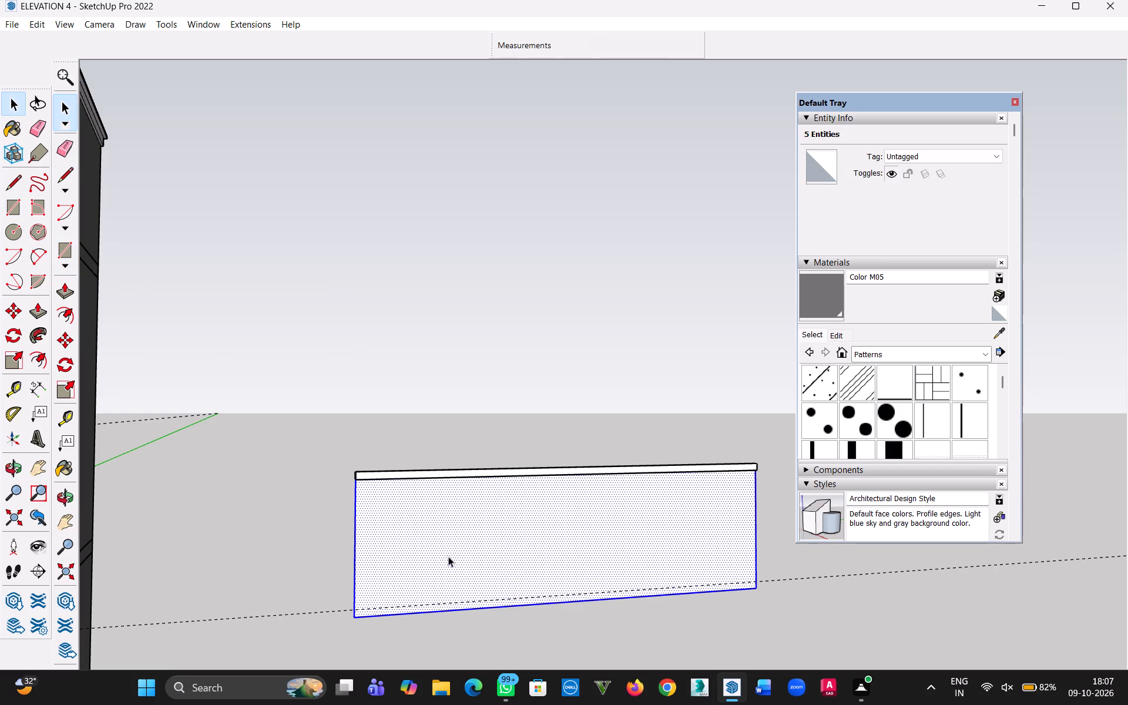
pyautogui.moveTo(460, 554); pyautogui.dragTo(413, 553, button='middle')
pyautogui.doubleClick(413, 553)
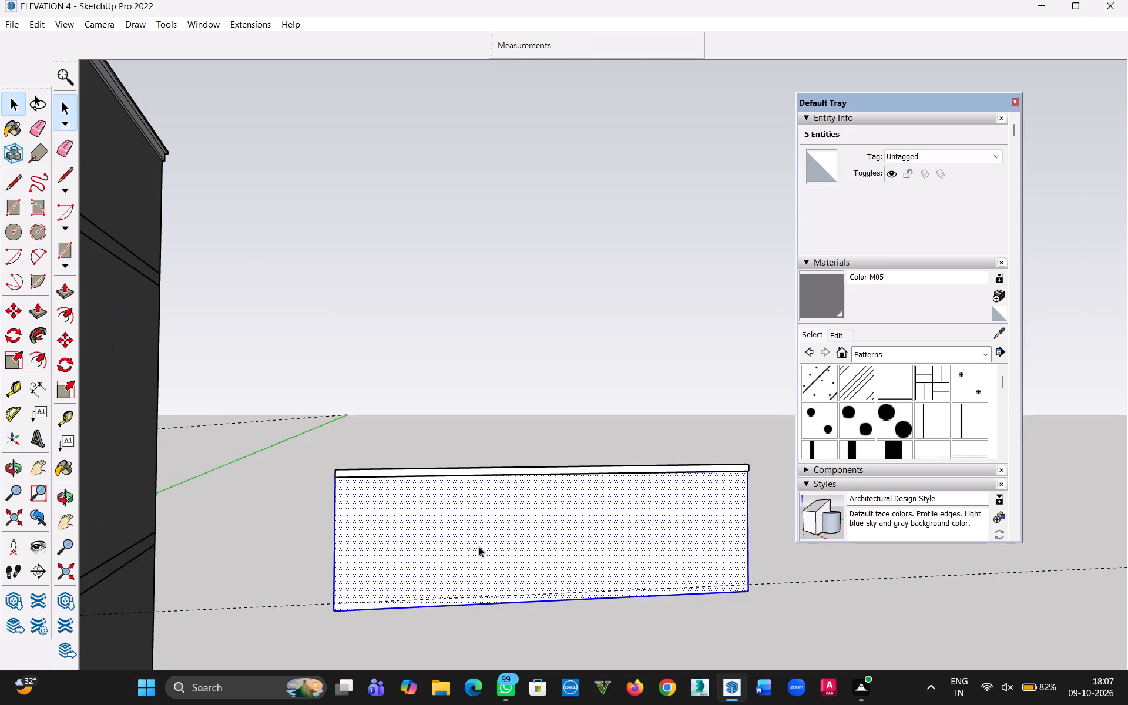
pyautogui.rightClick(479, 546)
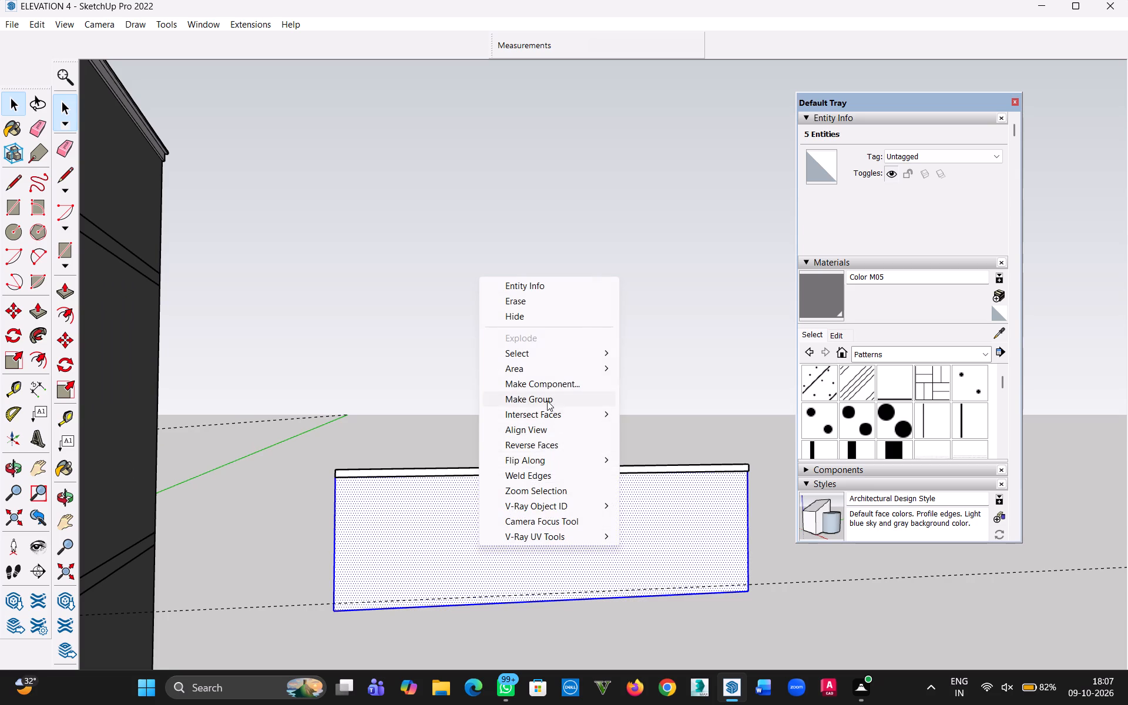
pyautogui.click(547, 401)
# Inside the rectangle group, copy the bottom edge 3' up to the rail's underside and divide the distance into 5 equal spaces.
pyautogui.tripleClick(475, 552)
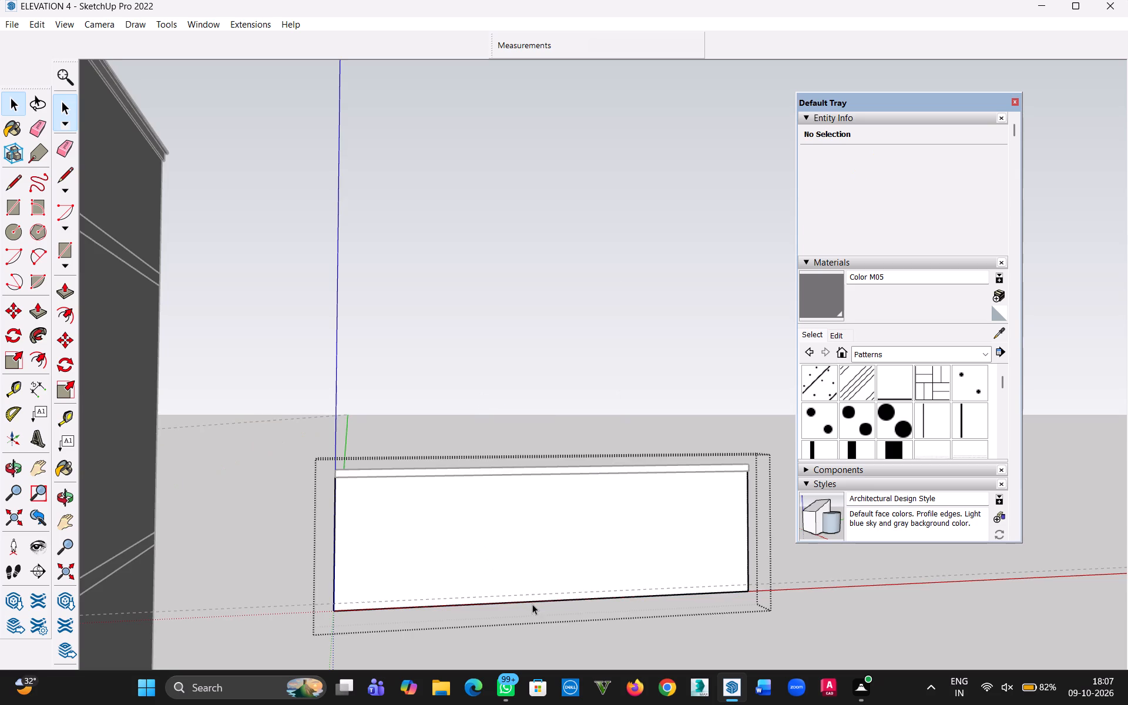
pyautogui.click(535, 600)
pyautogui.press('m')
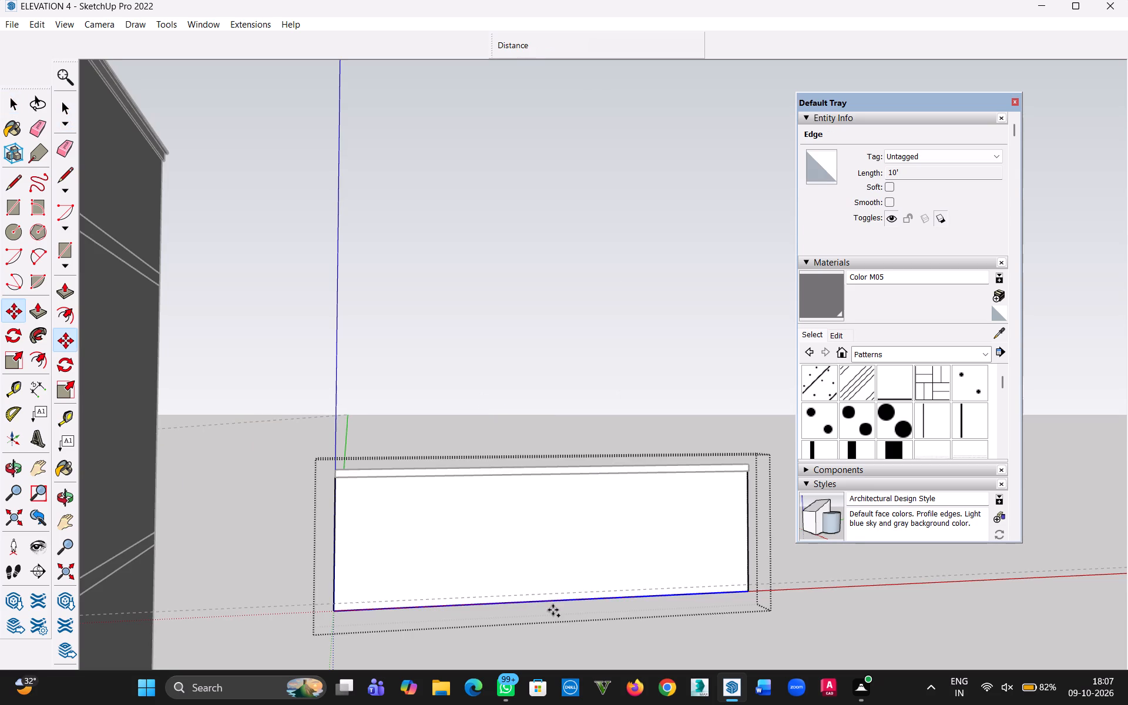
pyautogui.click(554, 600)
pyautogui.moveTo(535, 525); pyautogui.dragTo(547, 465, button='middle')
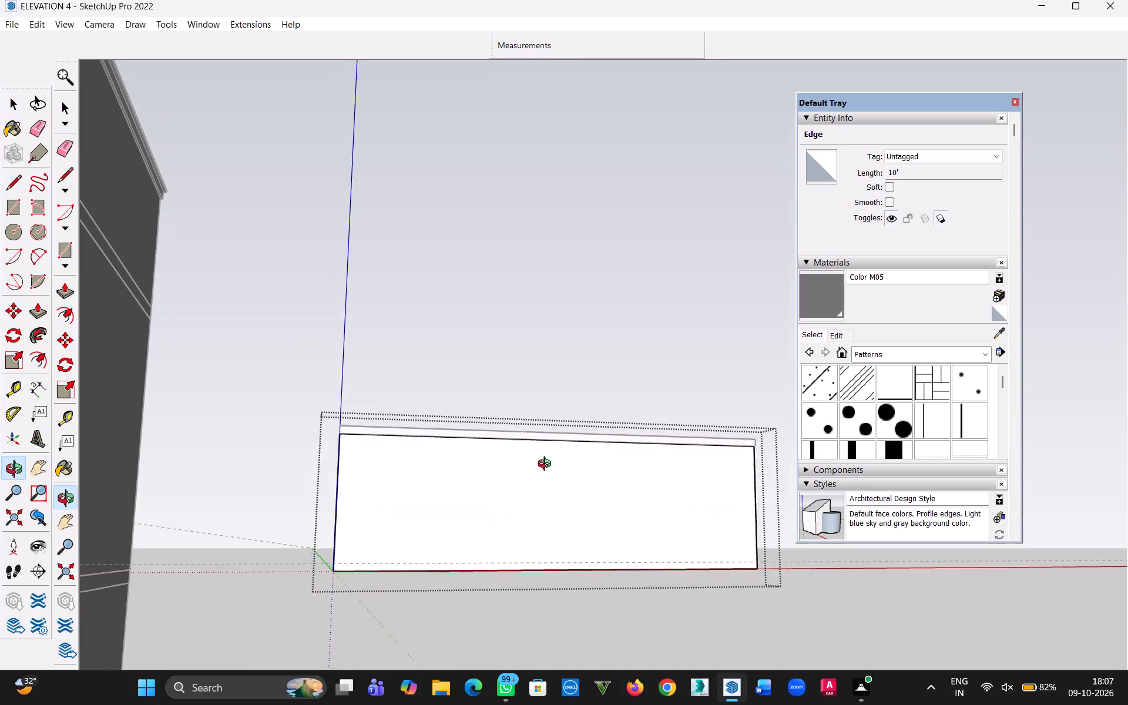
pyautogui.moveTo(547, 465); pyautogui.dragTo(550, 479, button='middle')
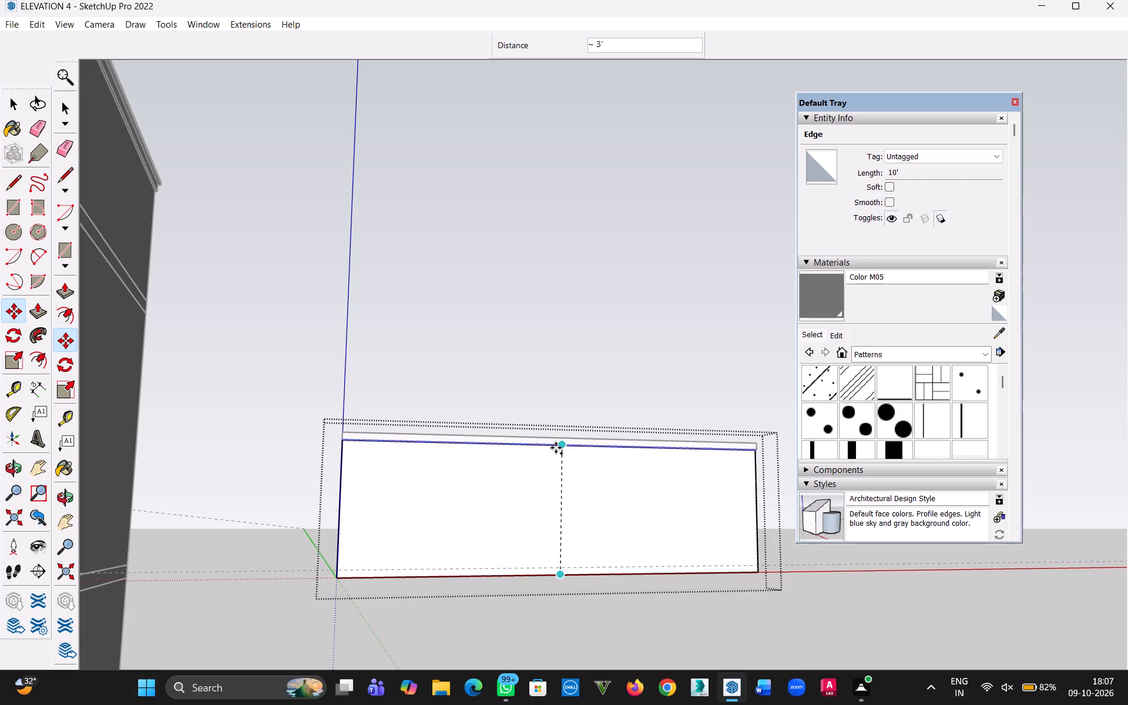
pyautogui.scroll(3, 556, 448)
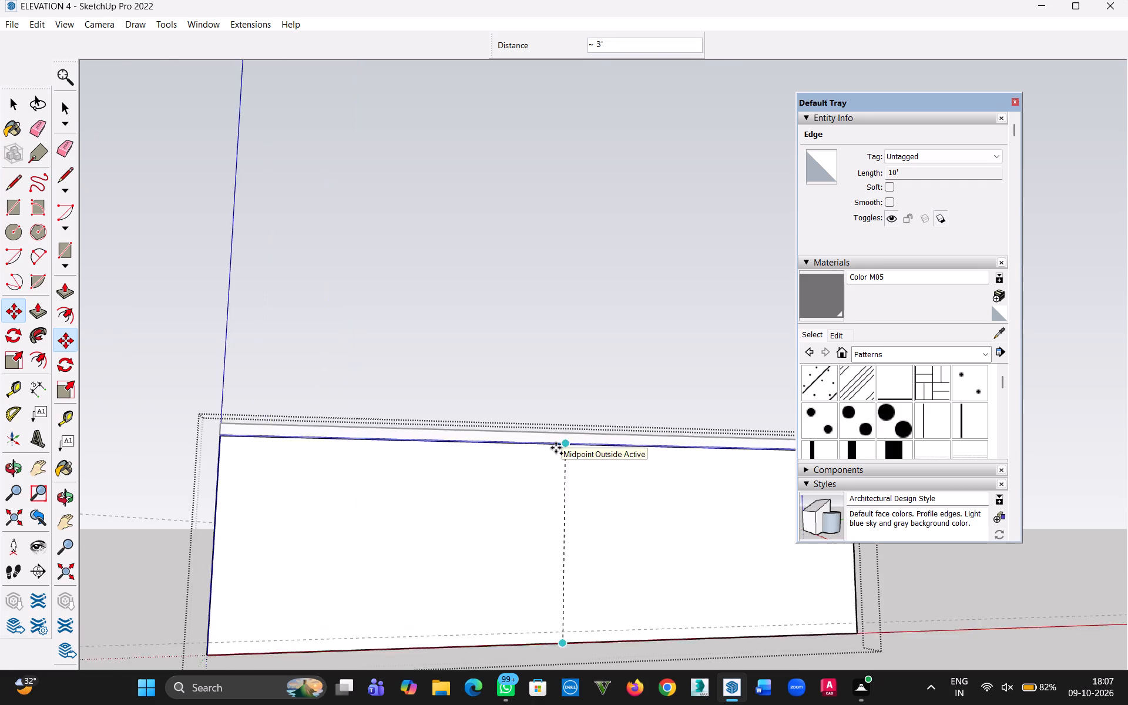
pyautogui.scroll(7, 556, 448)
pyautogui.moveTo(566, 465); pyautogui.dragTo(587, 335, button='middle')
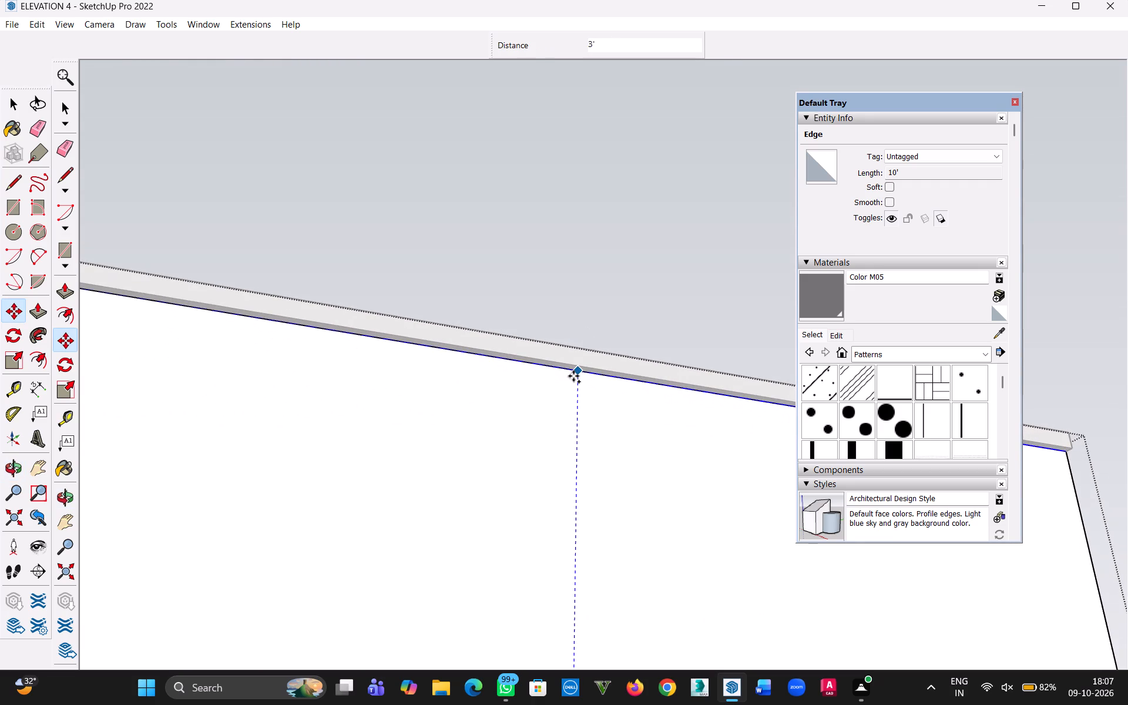
pyautogui.click(576, 374)
pyautogui.scroll(-11, 525, 489)
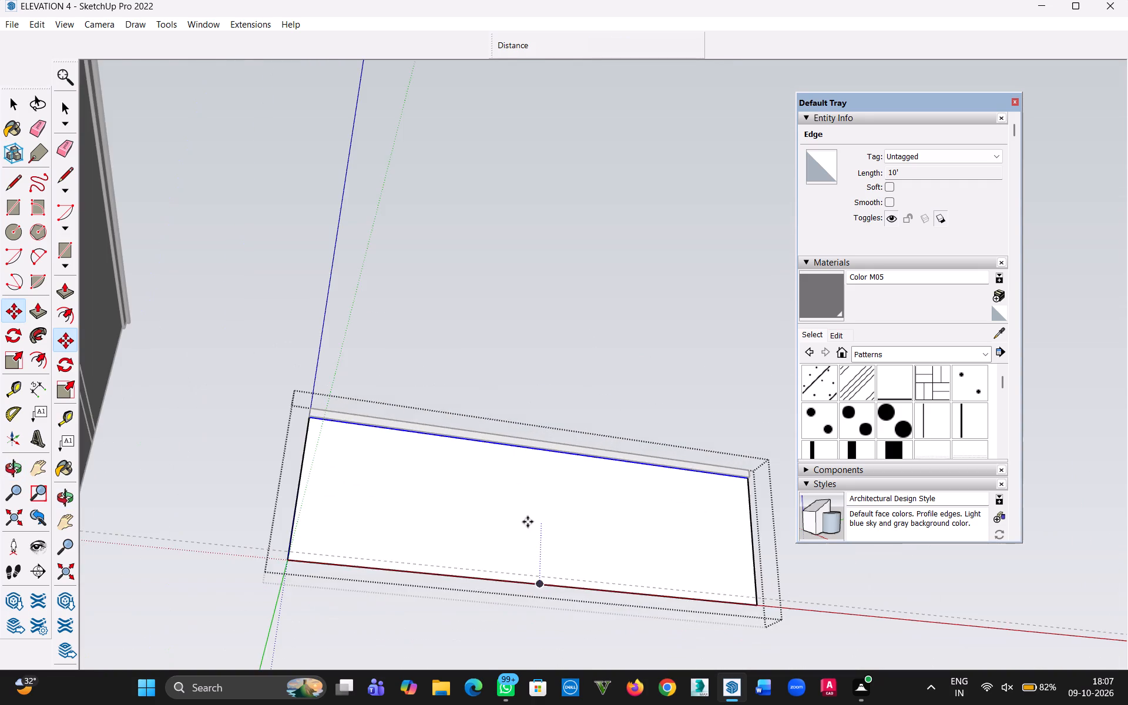
pyautogui.moveTo(536, 508); pyautogui.dragTo(460, 610, button='middle')
pyautogui.scroll(-1, 519, 518)
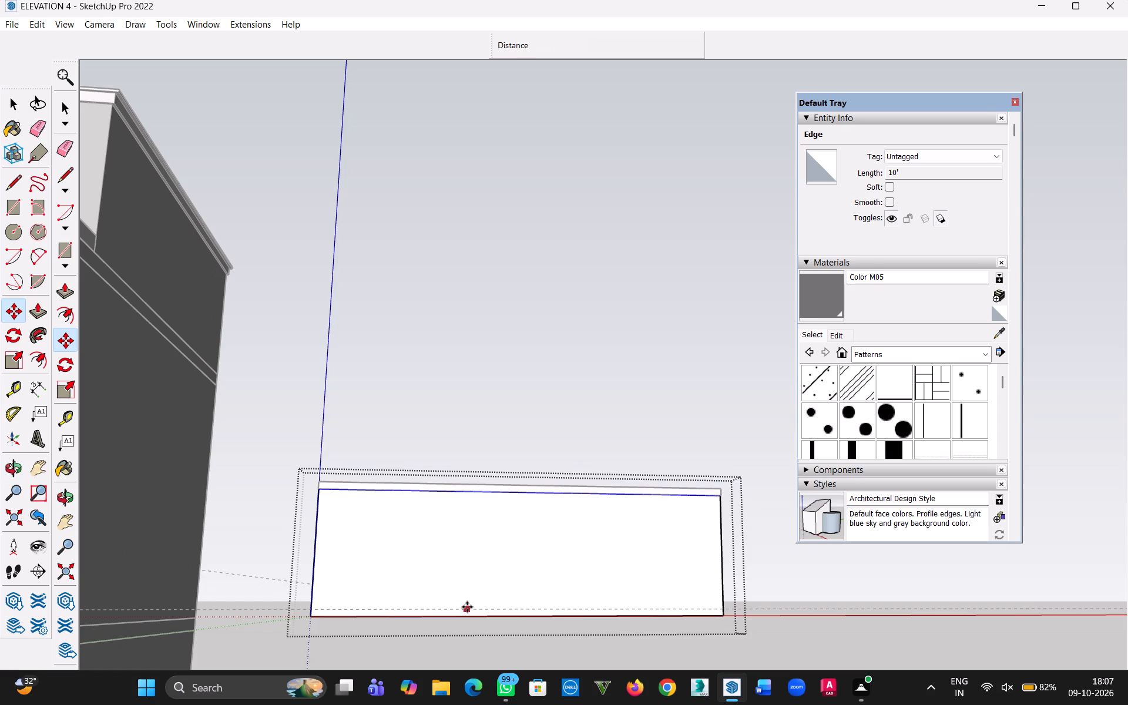
pyautogui.press('/')
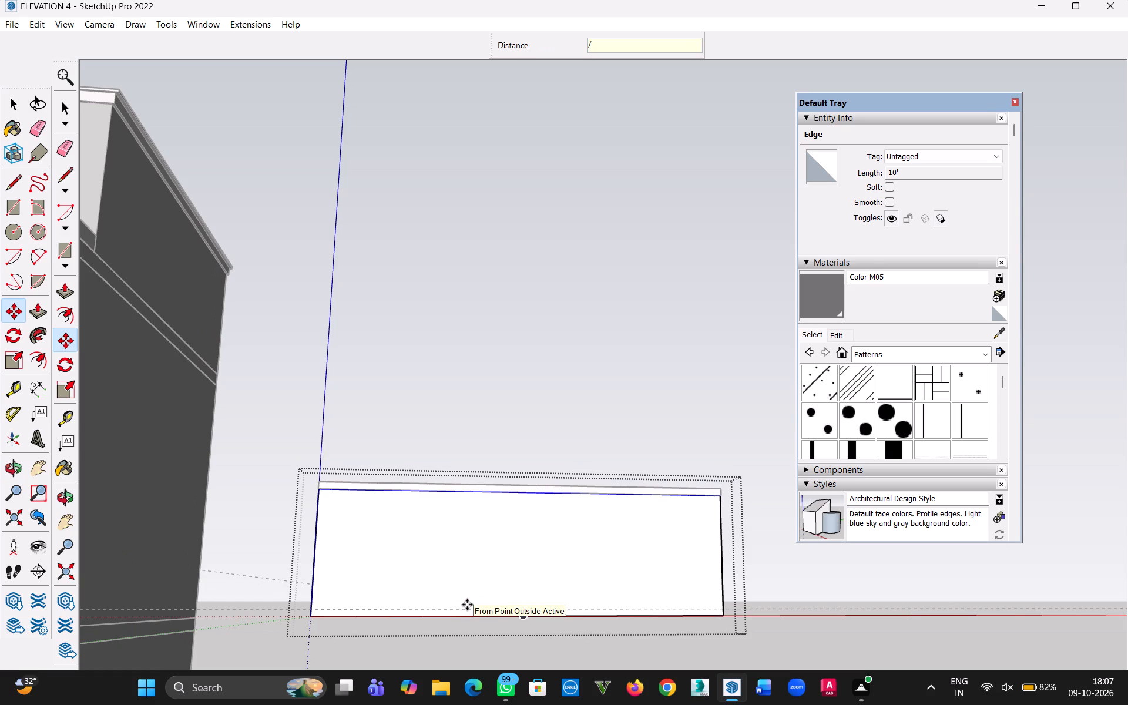
pyautogui.press('5')
pyautogui.press('Return')
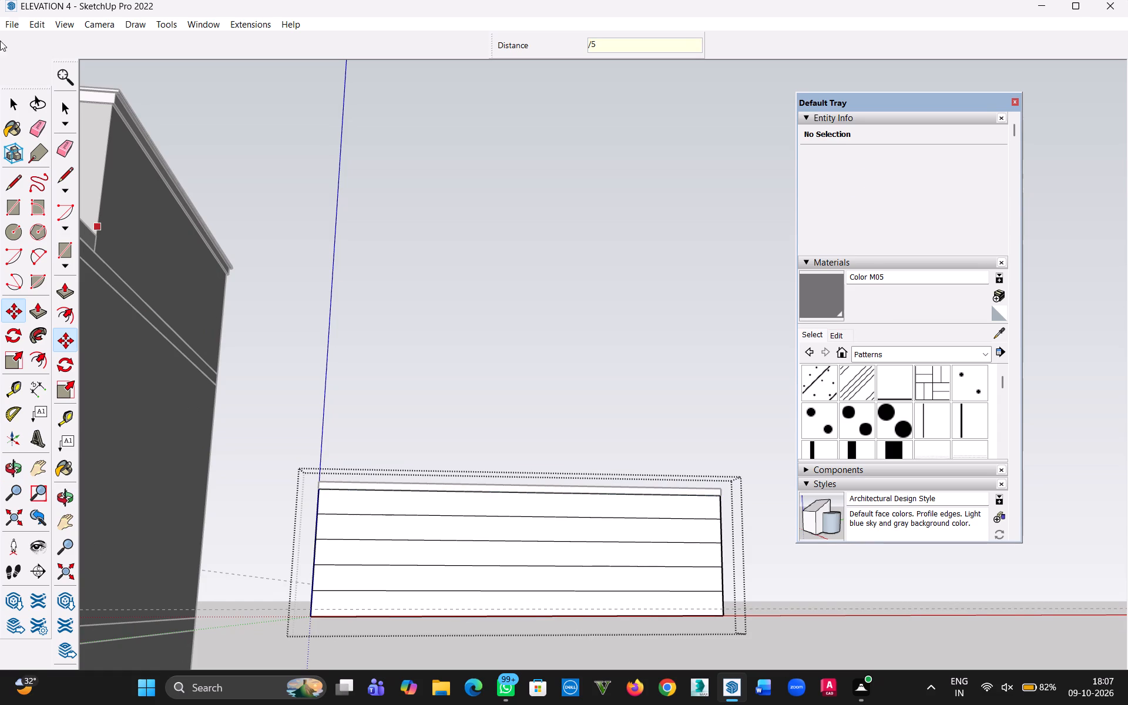
# Inside the rectangle group, copy the top edge and the four dividing lines 1" straight down to outline the bars.
pyautogui.click(19, 101)
pyautogui.moveTo(422, 459); pyautogui.dragTo(463, 283, button='middle')
pyautogui.scroll(1, 433, 461)
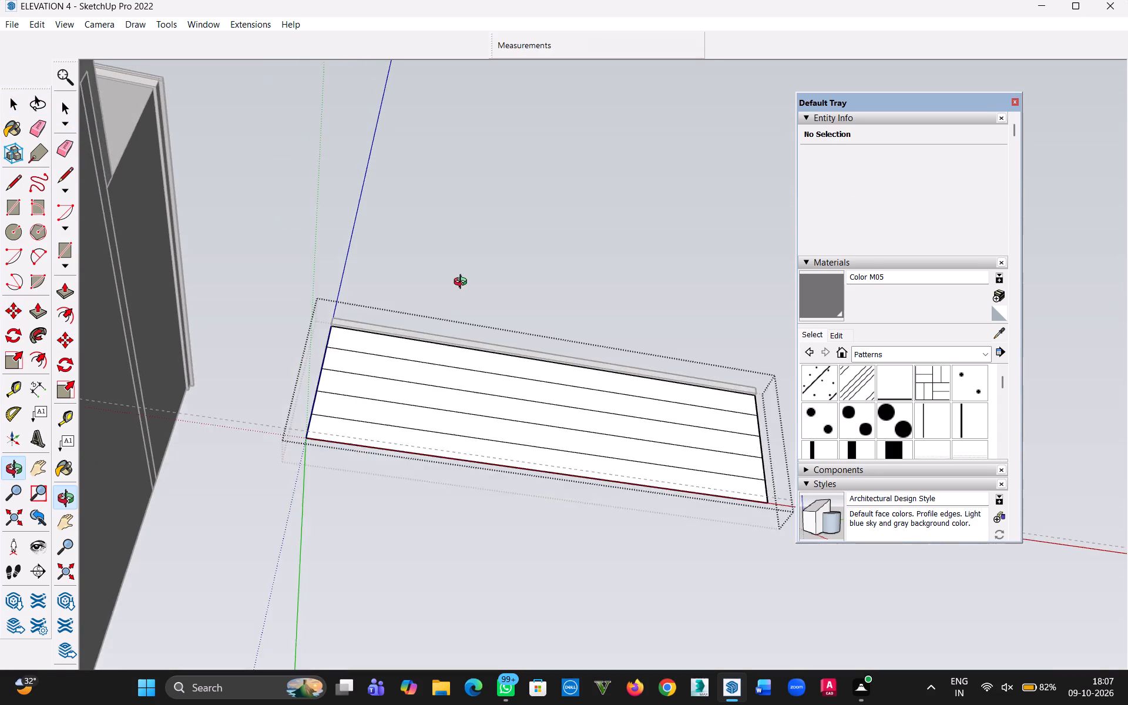
pyautogui.moveTo(463, 283); pyautogui.dragTo(445, 313, button='middle')
pyautogui.scroll(5, 462, 445)
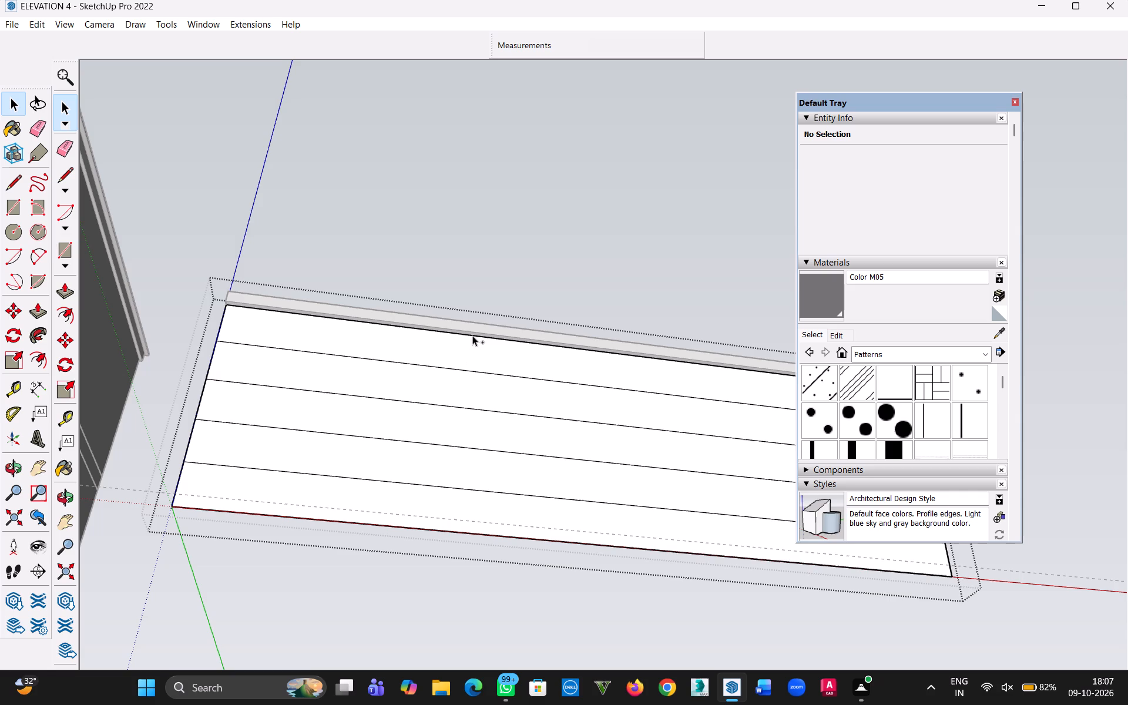
pyautogui.keyDown('ctrl'); pyautogui.click(472, 334); pyautogui.keyUp('ctrl')
pyautogui.keyDown('ctrl'); pyautogui.click(478, 371); pyautogui.keyUp('ctrl')
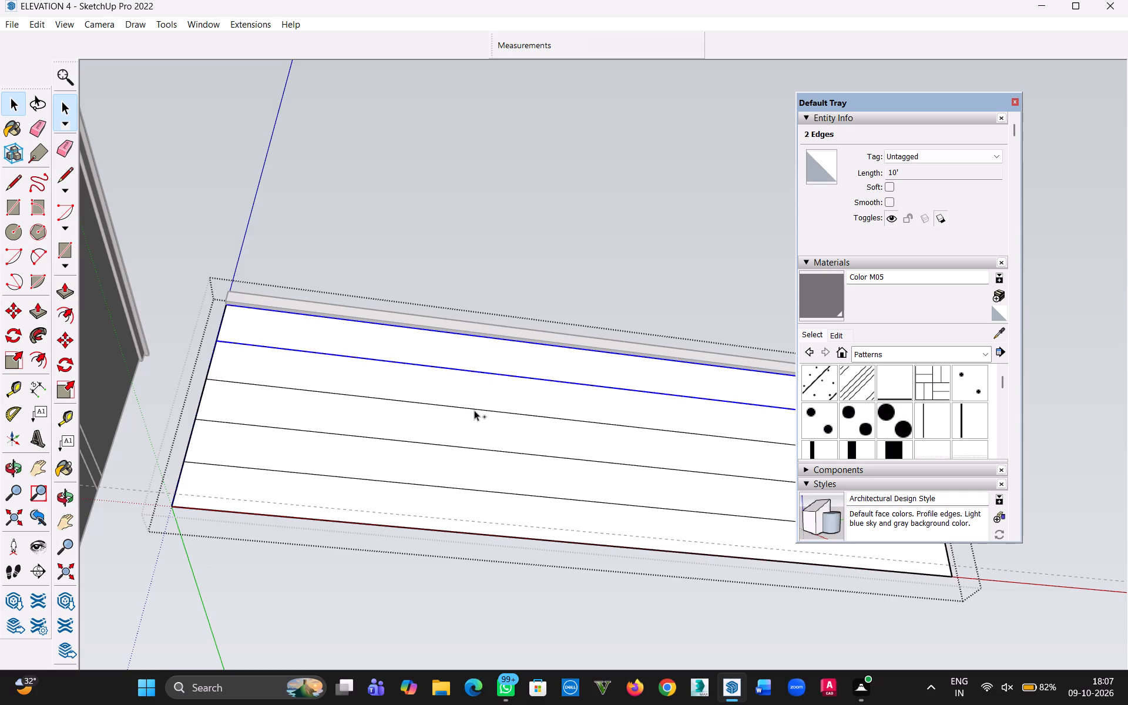
pyautogui.keyDown('ctrl'); pyautogui.click(473, 406); pyautogui.keyUp('ctrl')
pyautogui.click(468, 409)
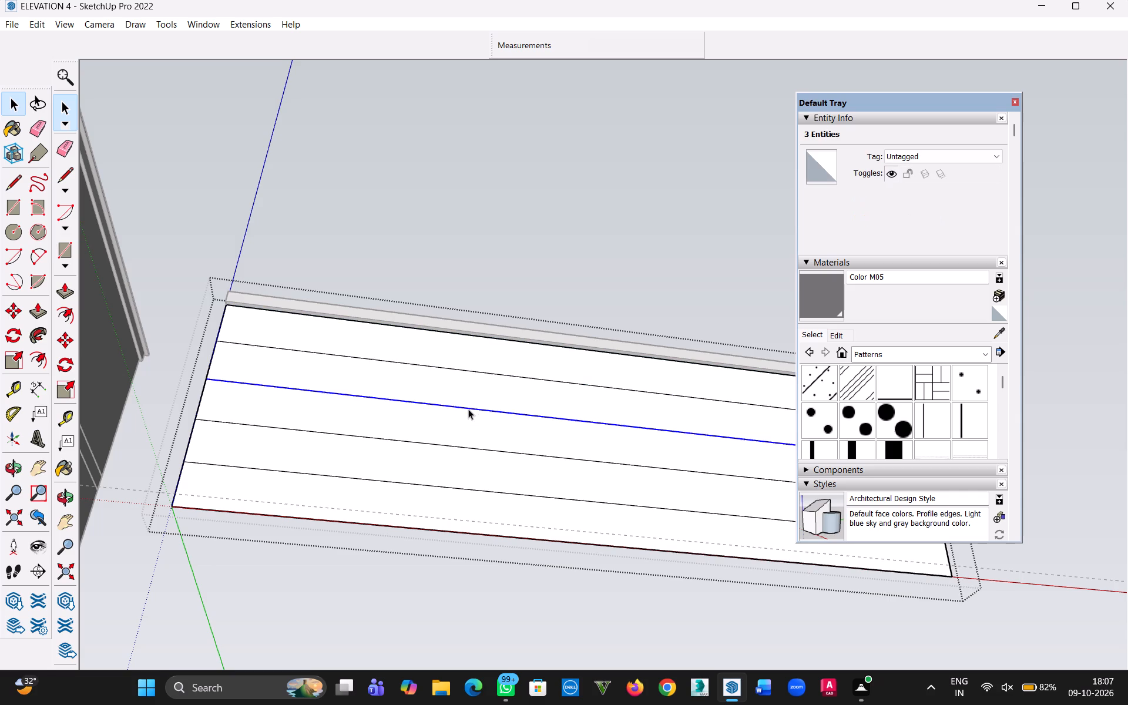
pyautogui.keyDown('ctrl'); pyautogui.click(476, 371); pyautogui.keyUp('ctrl')
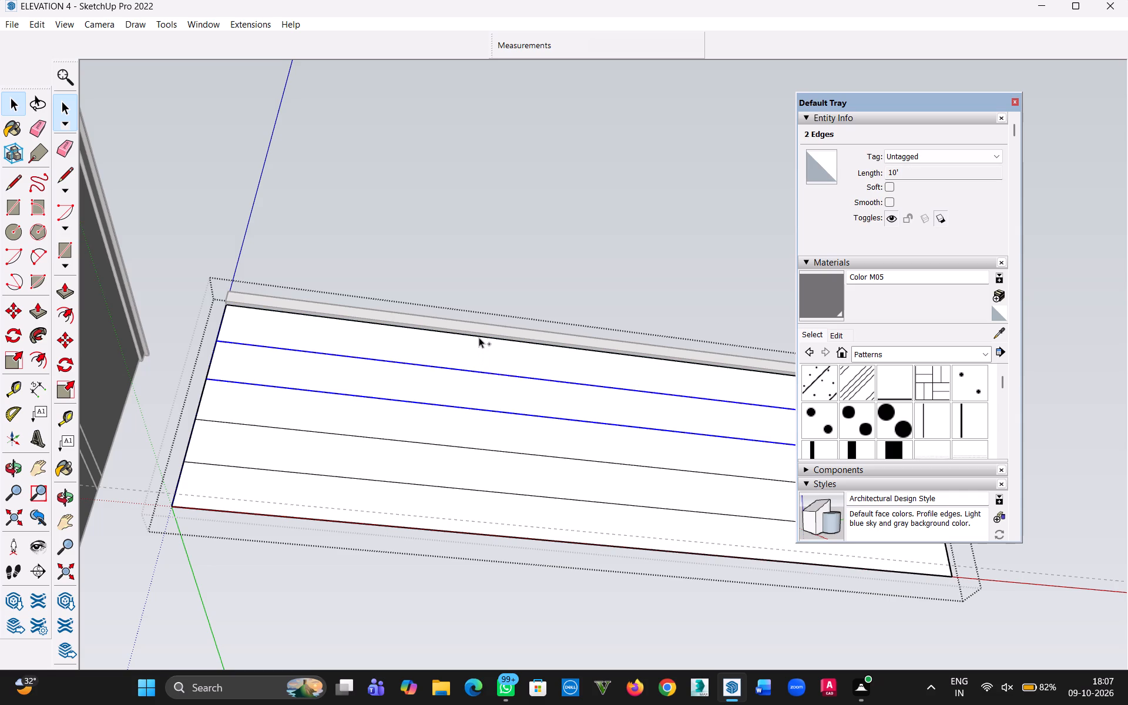
pyautogui.keyDown('ctrl'); pyautogui.click(479, 335); pyautogui.keyUp('ctrl')
pyautogui.keyDown('ctrl'); pyautogui.click(478, 447); pyautogui.keyUp('ctrl')
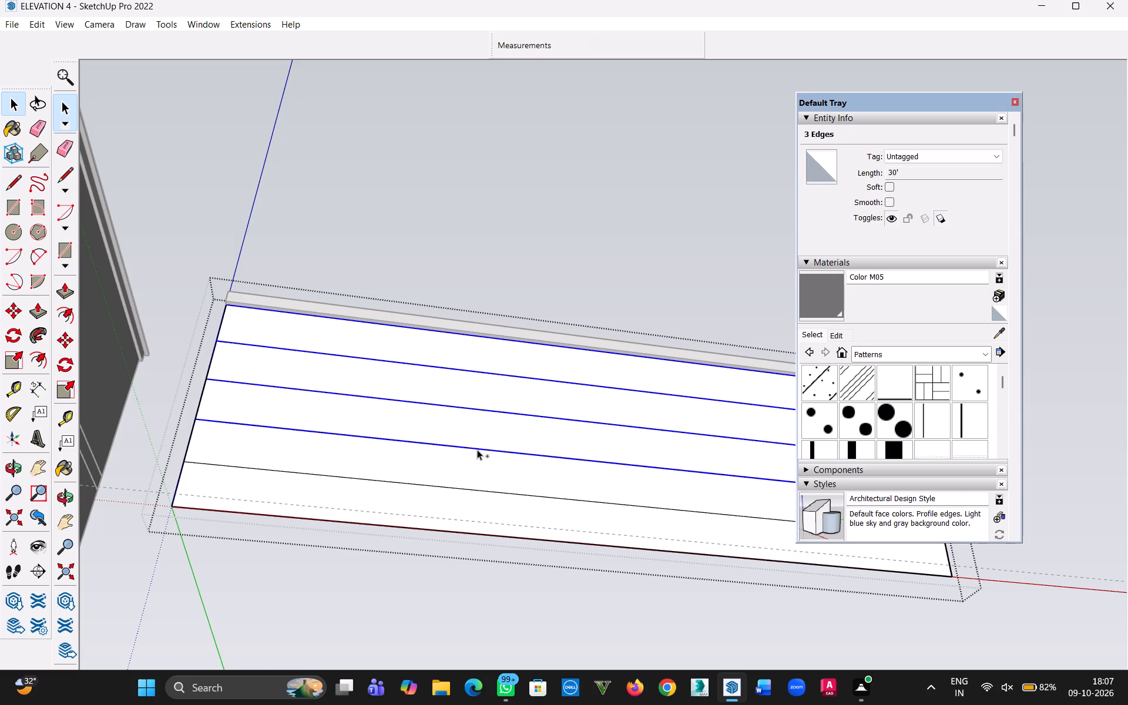
pyautogui.keyDown('ctrl'); pyautogui.click(491, 492); pyautogui.keyUp('ctrl')
pyautogui.press('m')
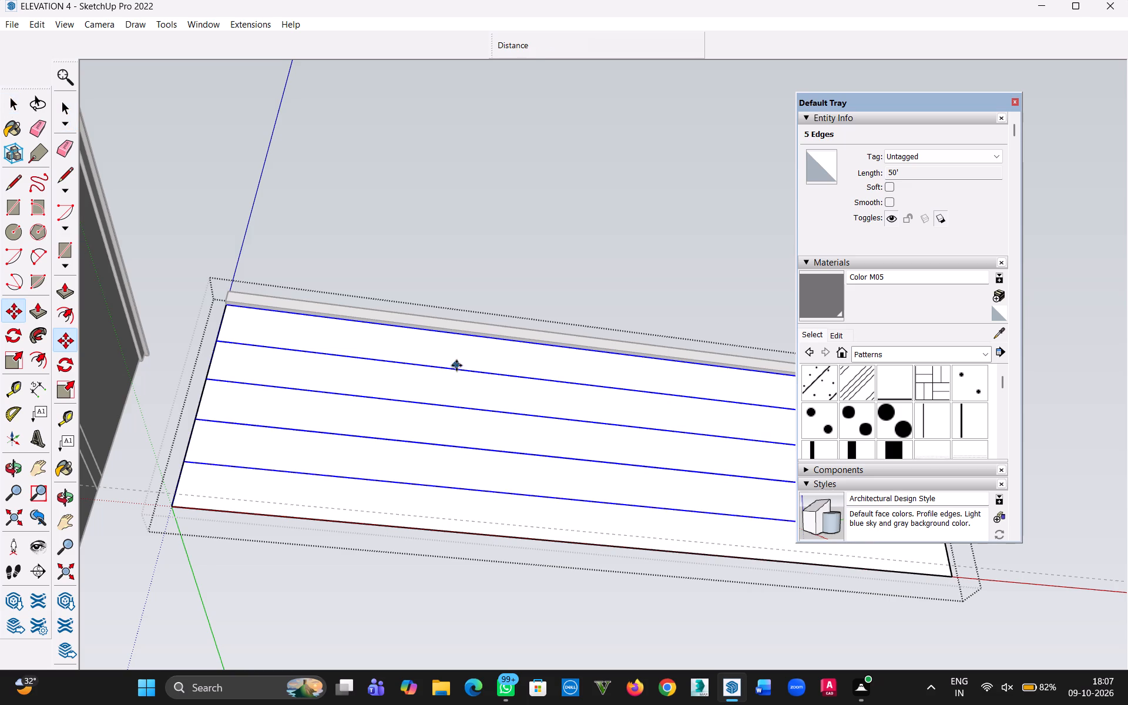
pyautogui.click(496, 374)
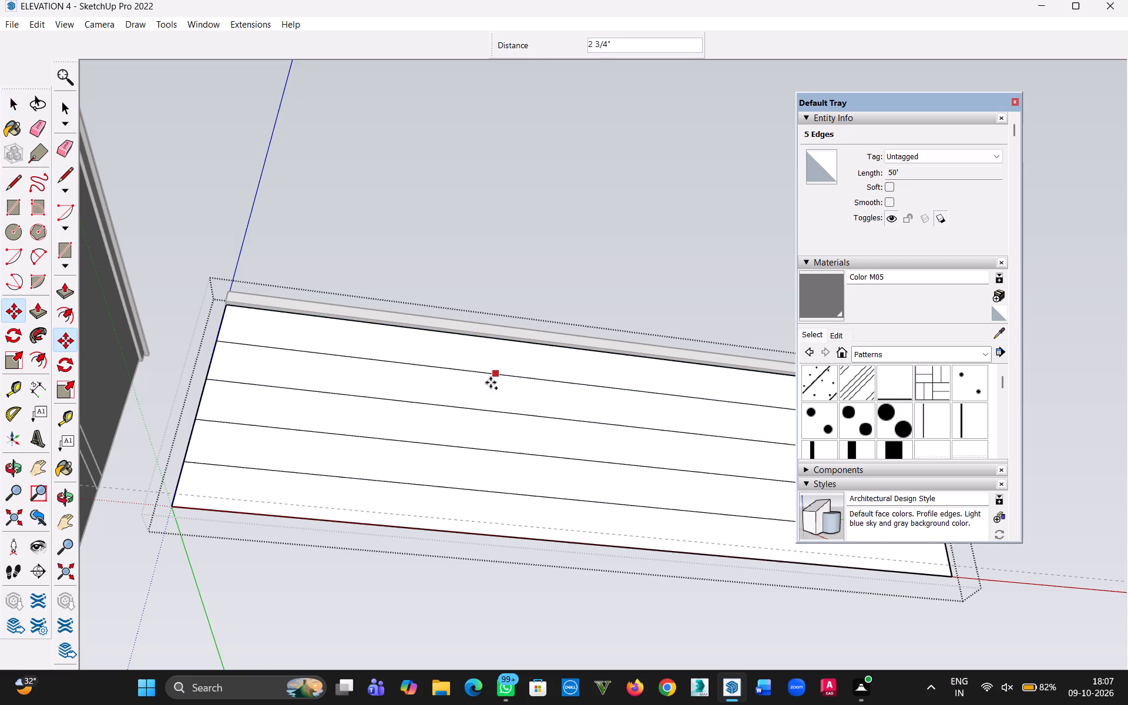
pyautogui.moveTo(501, 390); pyautogui.dragTo(484, 535, button='middle')
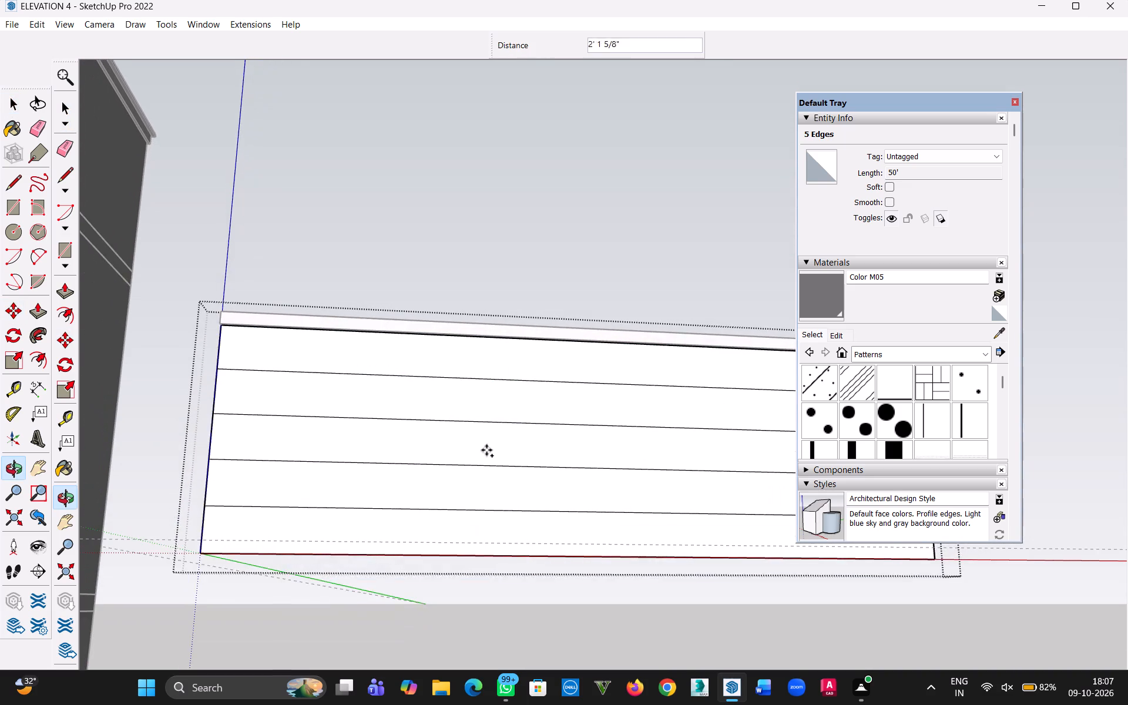
pyautogui.moveTo(492, 404); pyautogui.dragTo(481, 502, button='middle')
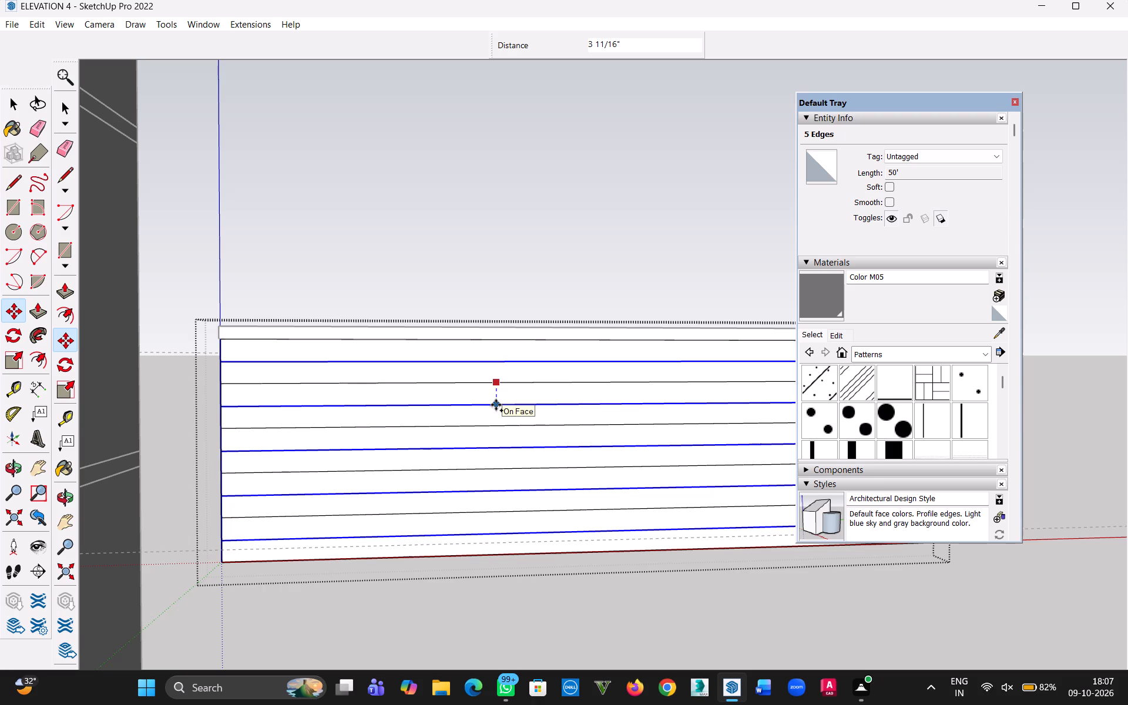
pyautogui.press('2')
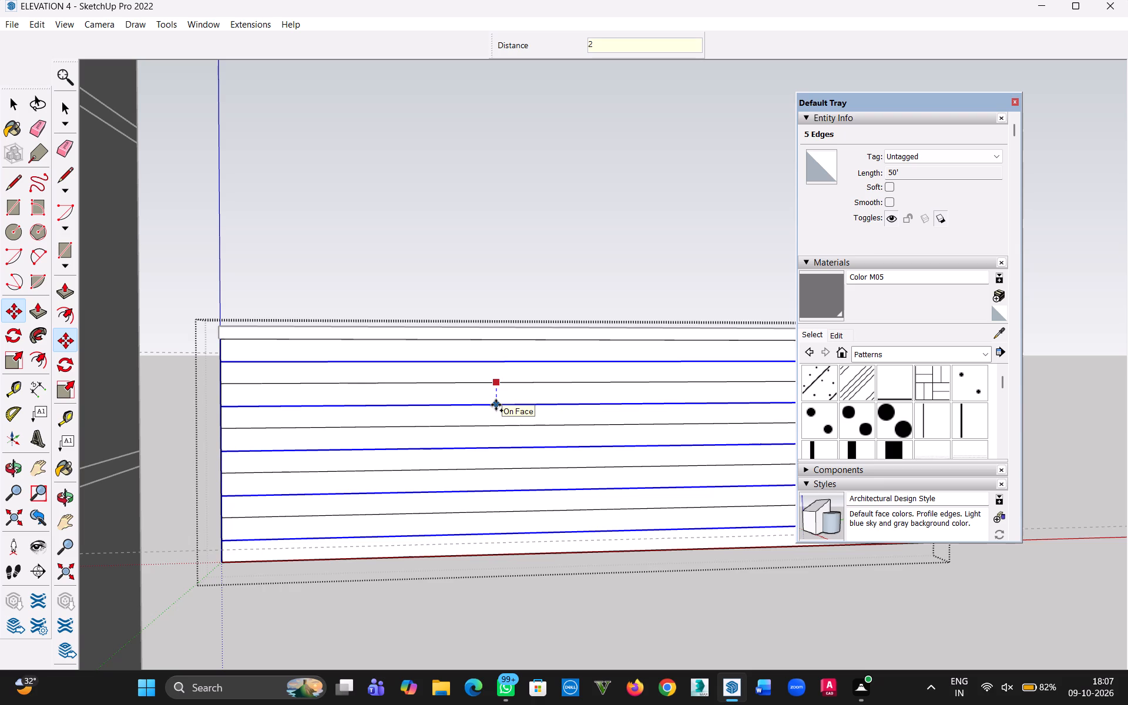
pyautogui.press('BackSpace')
pyautogui.press('2')
pyautogui.press('BackSpace')
pyautogui.write('1"')
pyautogui.press('Return')
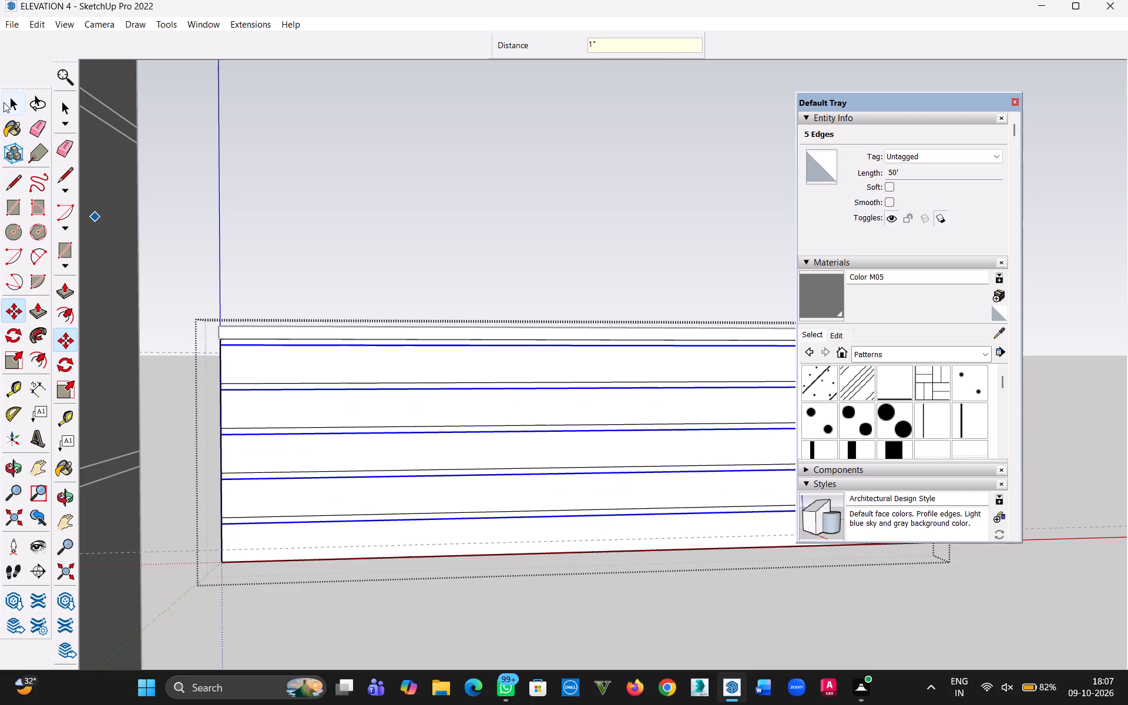
# Delete the five wide faces between and below the 1" bars, along with the rectangle's bottom edge.
pyautogui.click(9, 108)
pyautogui.scroll(2, 400, 340)
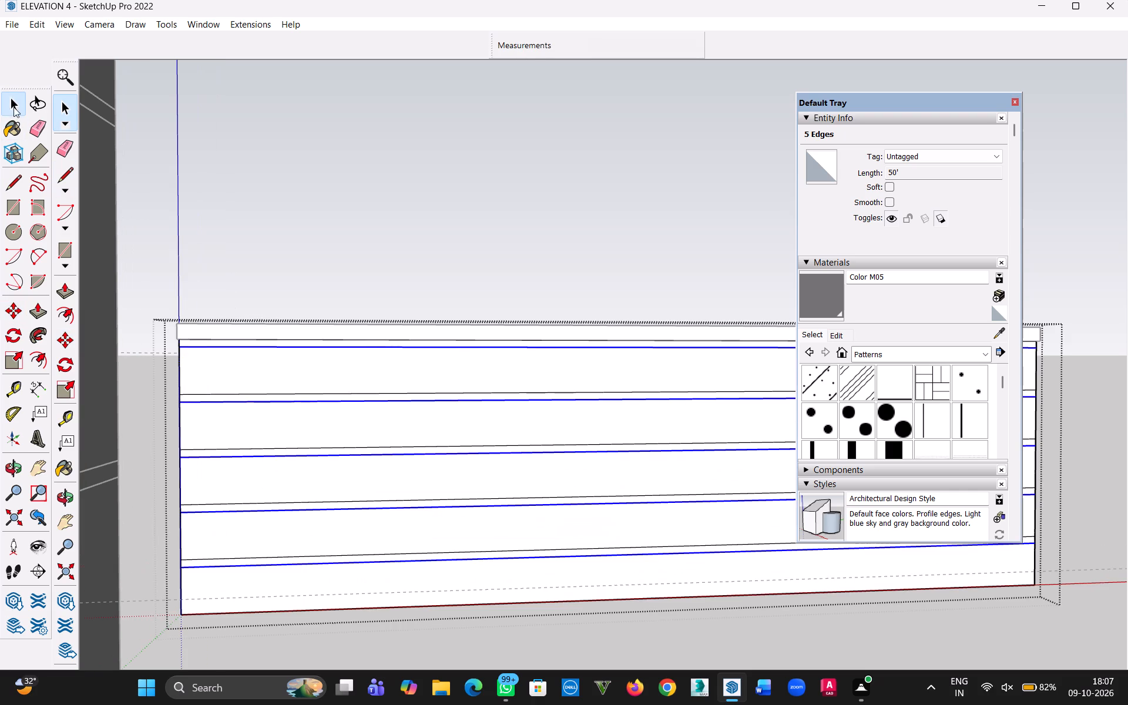
pyautogui.click(12, 106)
pyautogui.scroll(-2, 402, 511)
pyautogui.moveTo(372, 472); pyautogui.dragTo(381, 390, button='middle')
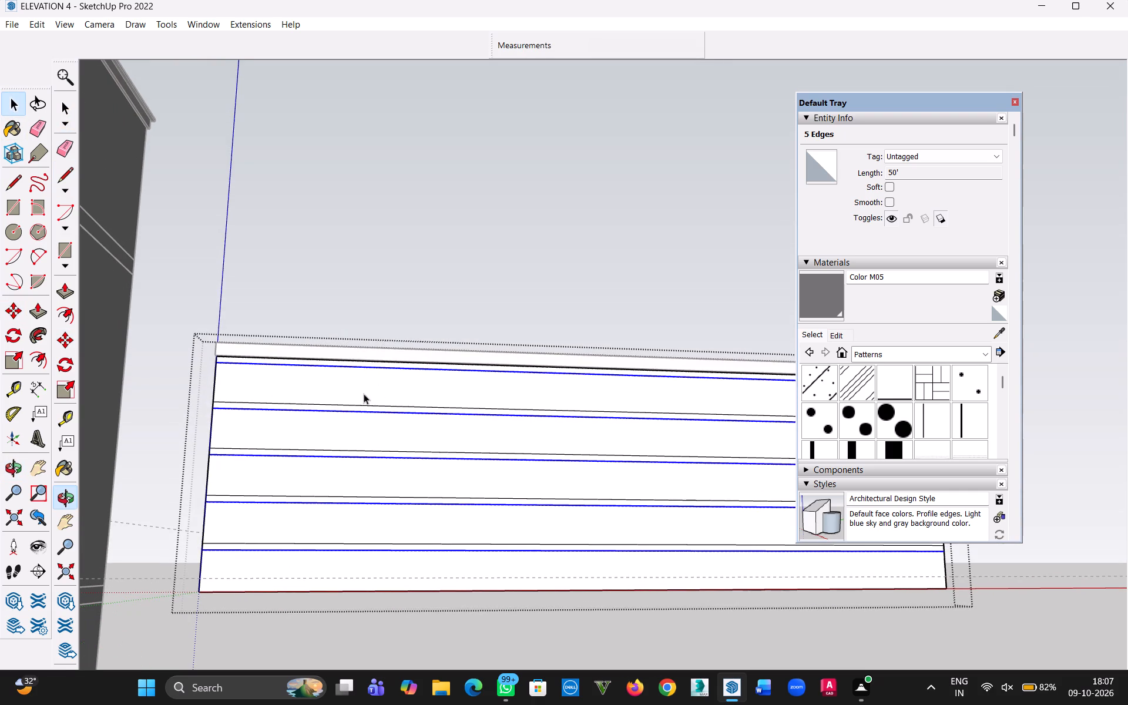
pyautogui.click(364, 394)
pyautogui.press('Delete')
pyautogui.click(377, 441)
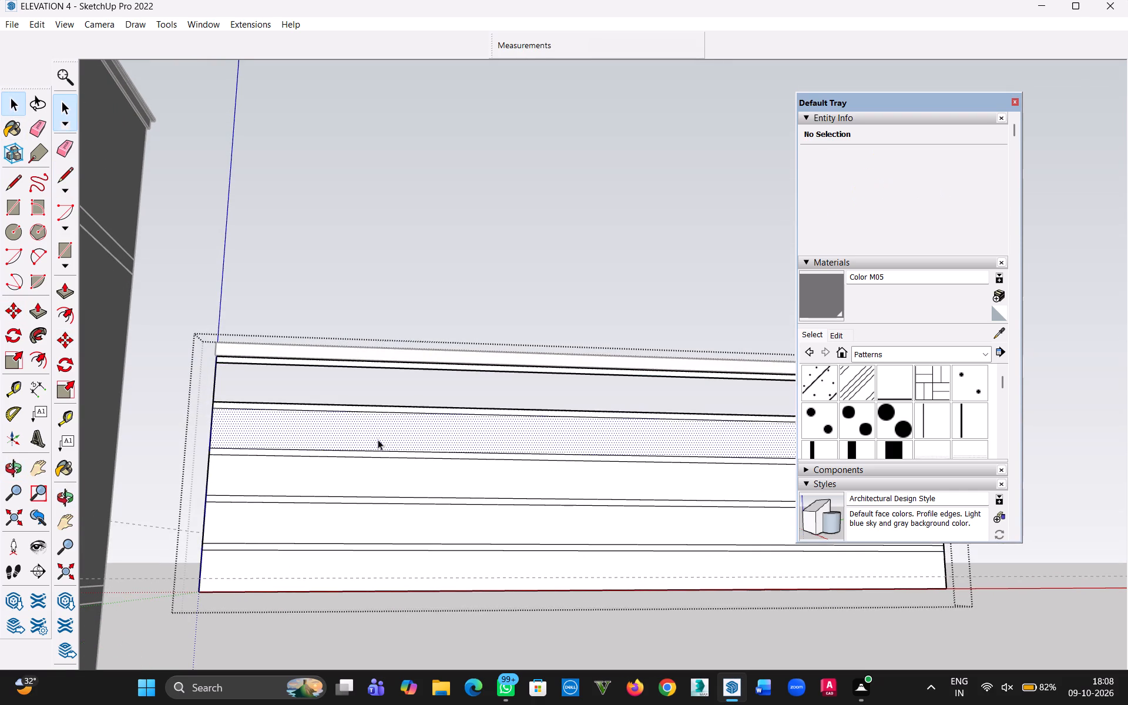
pyautogui.press('Delete')
pyautogui.click(387, 494)
pyautogui.press('Delete')
pyautogui.click(390, 524)
pyautogui.press('Delete')
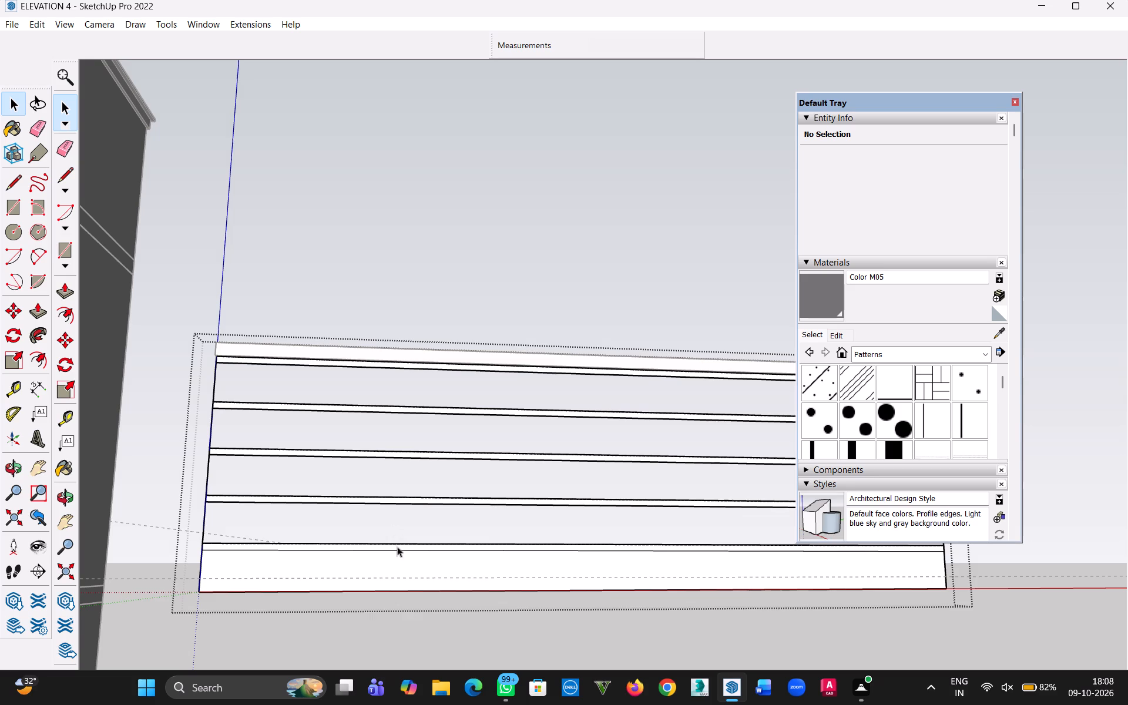
pyautogui.click(393, 566)
pyautogui.press('Delete')
pyautogui.click(400, 592)
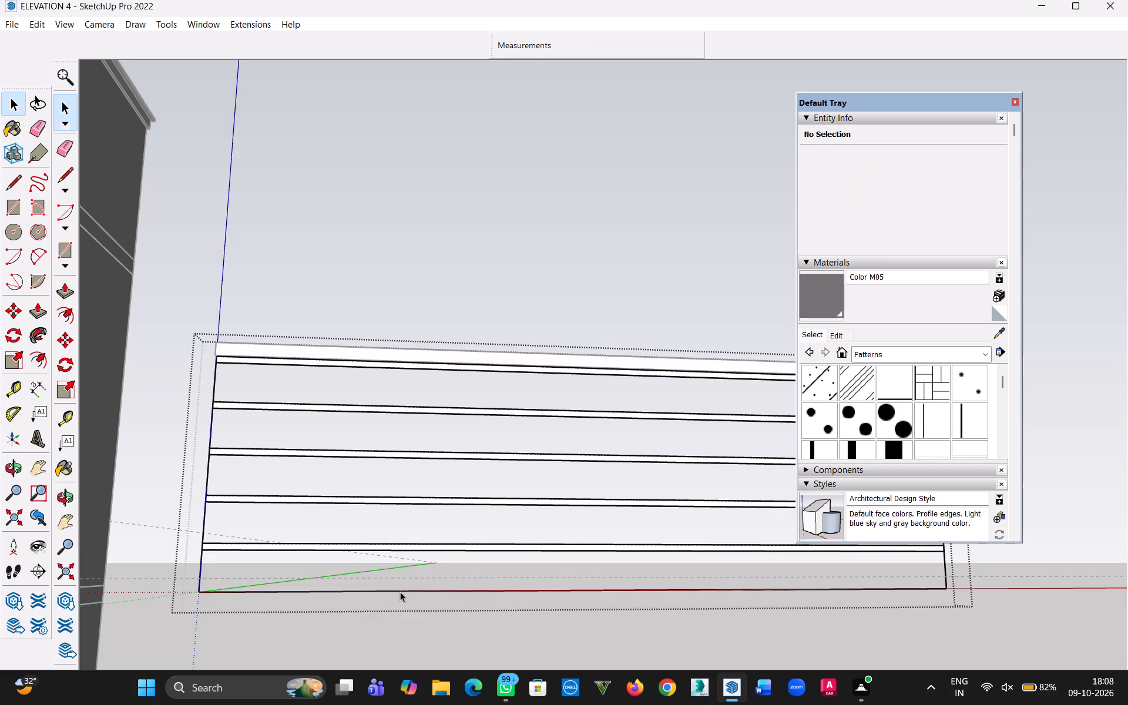
pyautogui.press('Delete')
# Delete the five vertical edge segments between and below the bars at the end nearest the house.
pyautogui.moveTo(396, 565); pyautogui.dragTo(286, 614, button='middle')
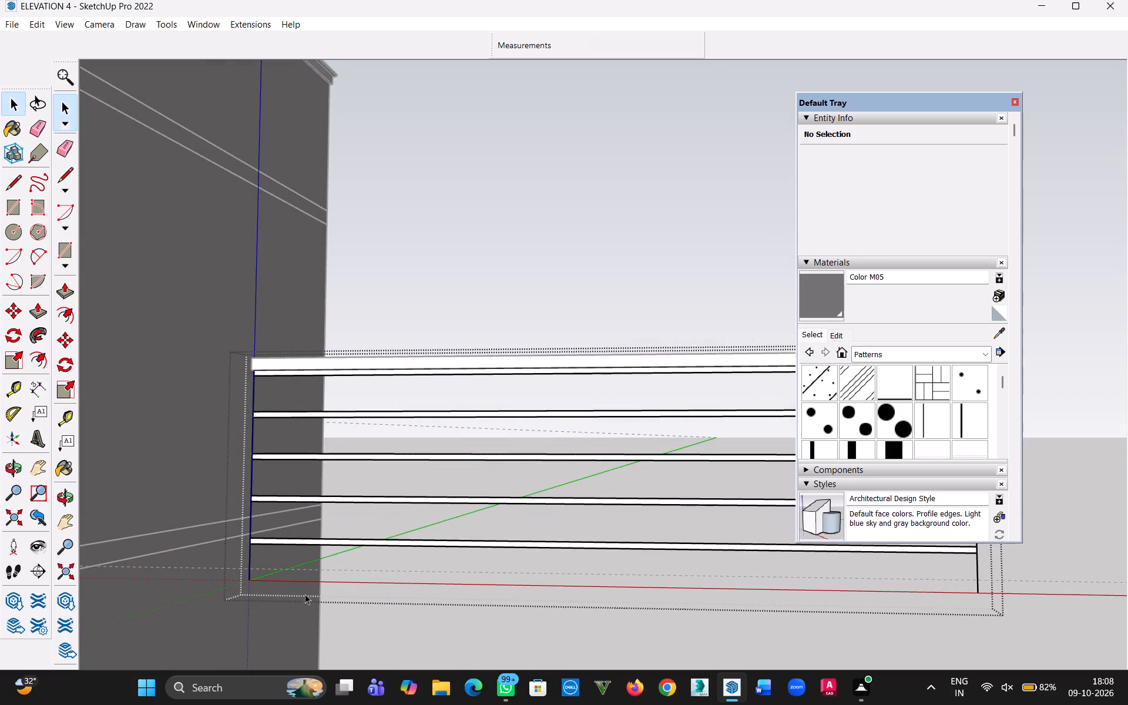
pyautogui.scroll(-4, 305, 593)
pyautogui.moveTo(311, 592); pyautogui.dragTo(423, 597, button='middle')
pyautogui.scroll(6, 347, 593)
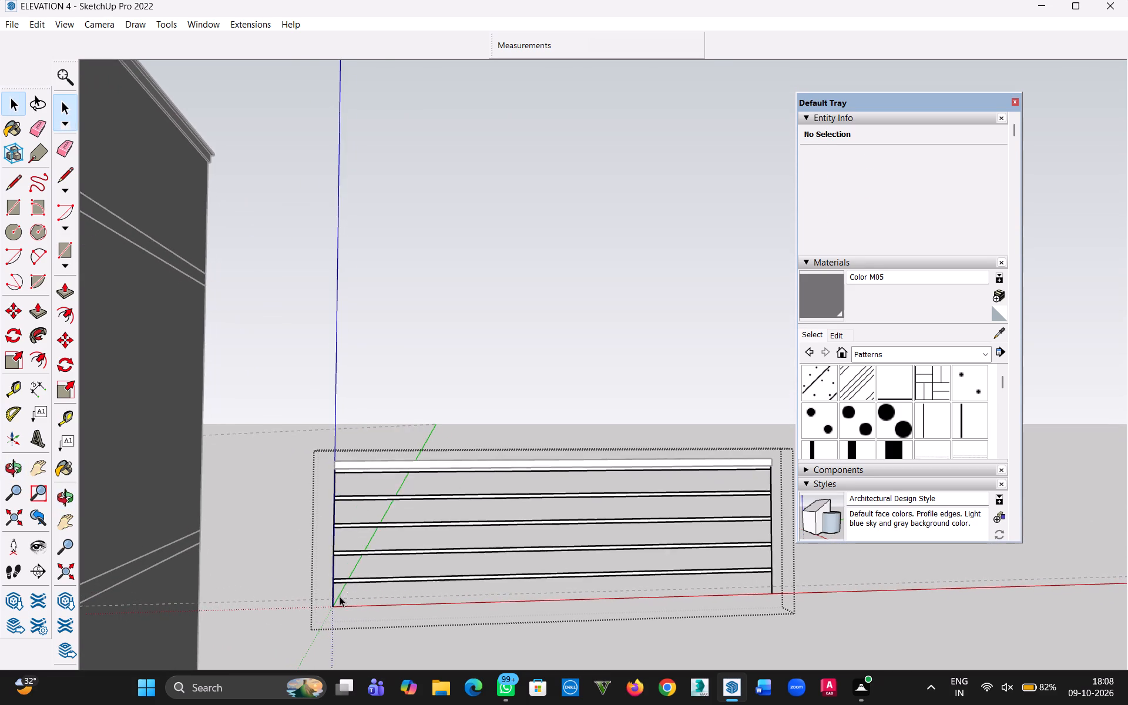
pyautogui.scroll(3, 334, 600)
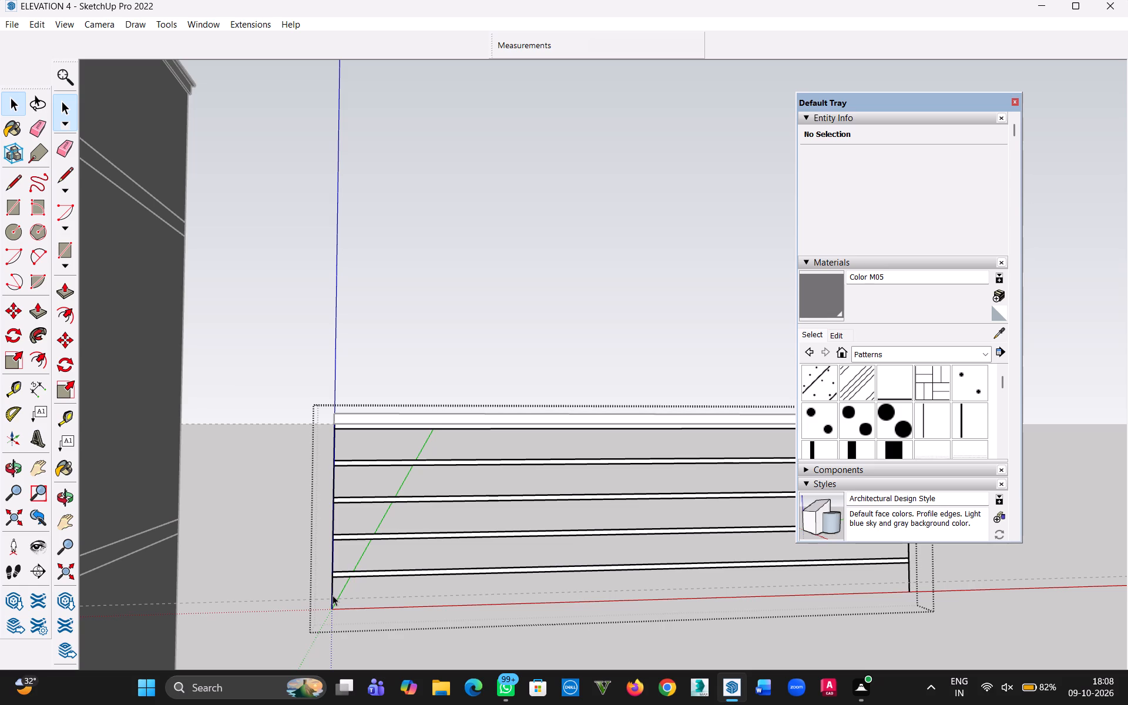
pyautogui.click(333, 595)
pyautogui.scroll(-1, 340, 593)
pyautogui.press('Delete')
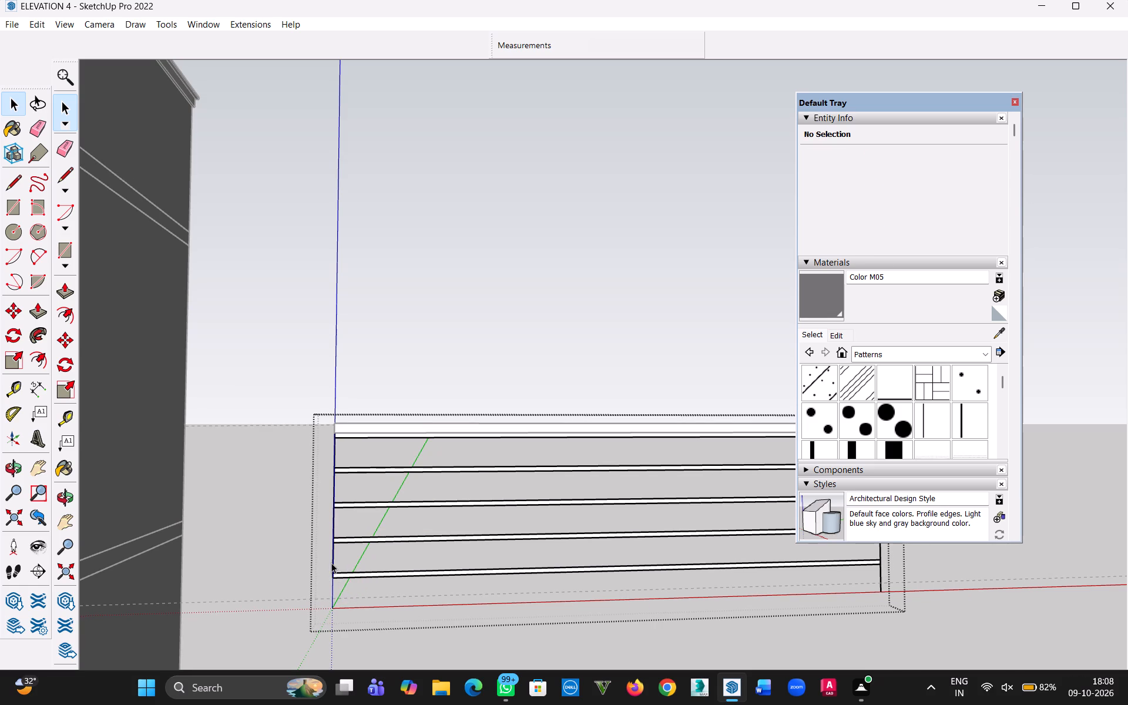
pyautogui.click(333, 563)
pyautogui.press('Delete')
pyautogui.click(334, 521)
pyautogui.press('Delete')
pyautogui.click(335, 495)
pyautogui.press('Delete')
pyautogui.click(332, 455)
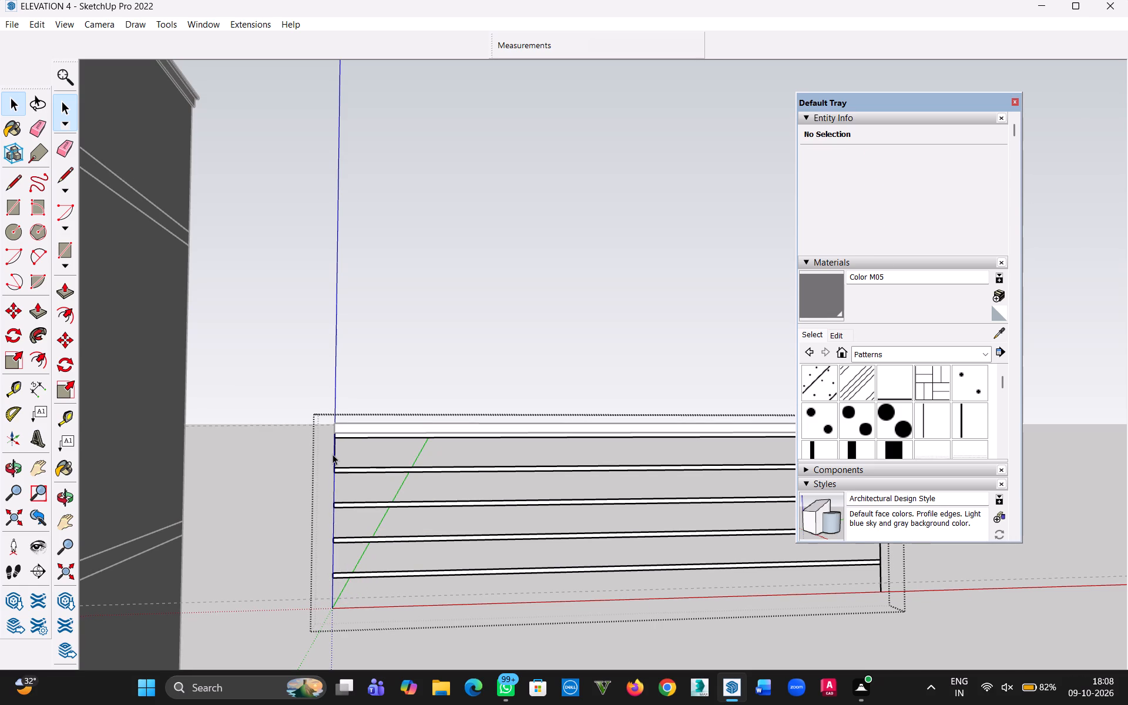
pyautogui.click(334, 456)
pyautogui.press('Delete')
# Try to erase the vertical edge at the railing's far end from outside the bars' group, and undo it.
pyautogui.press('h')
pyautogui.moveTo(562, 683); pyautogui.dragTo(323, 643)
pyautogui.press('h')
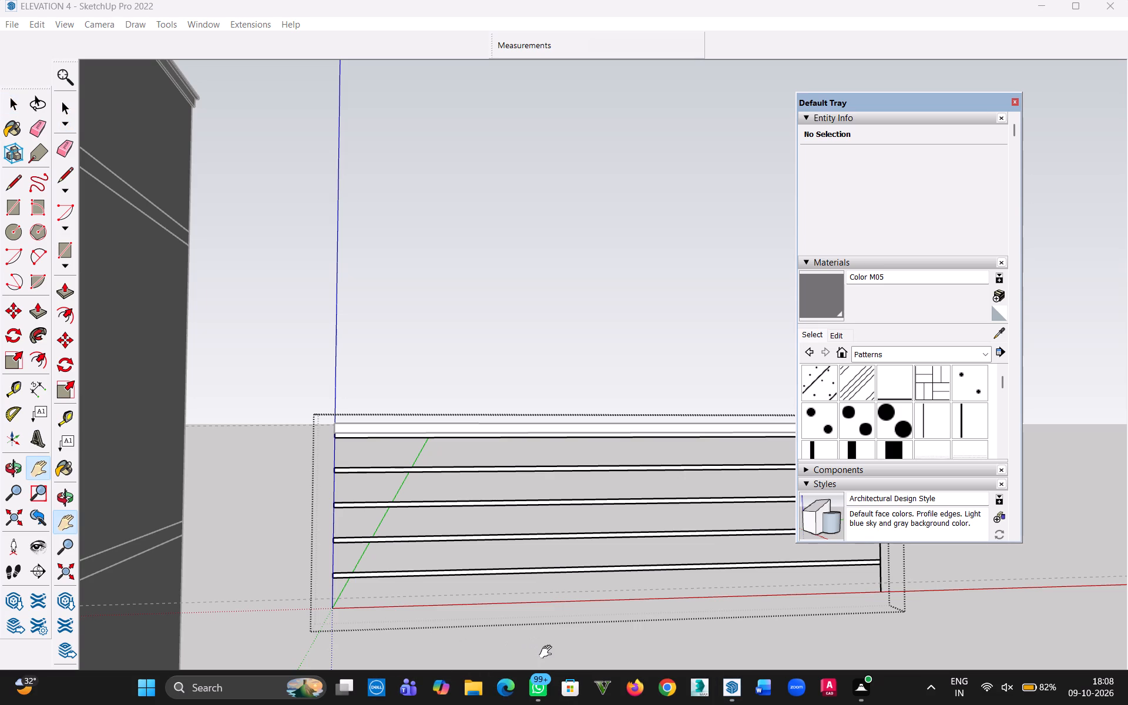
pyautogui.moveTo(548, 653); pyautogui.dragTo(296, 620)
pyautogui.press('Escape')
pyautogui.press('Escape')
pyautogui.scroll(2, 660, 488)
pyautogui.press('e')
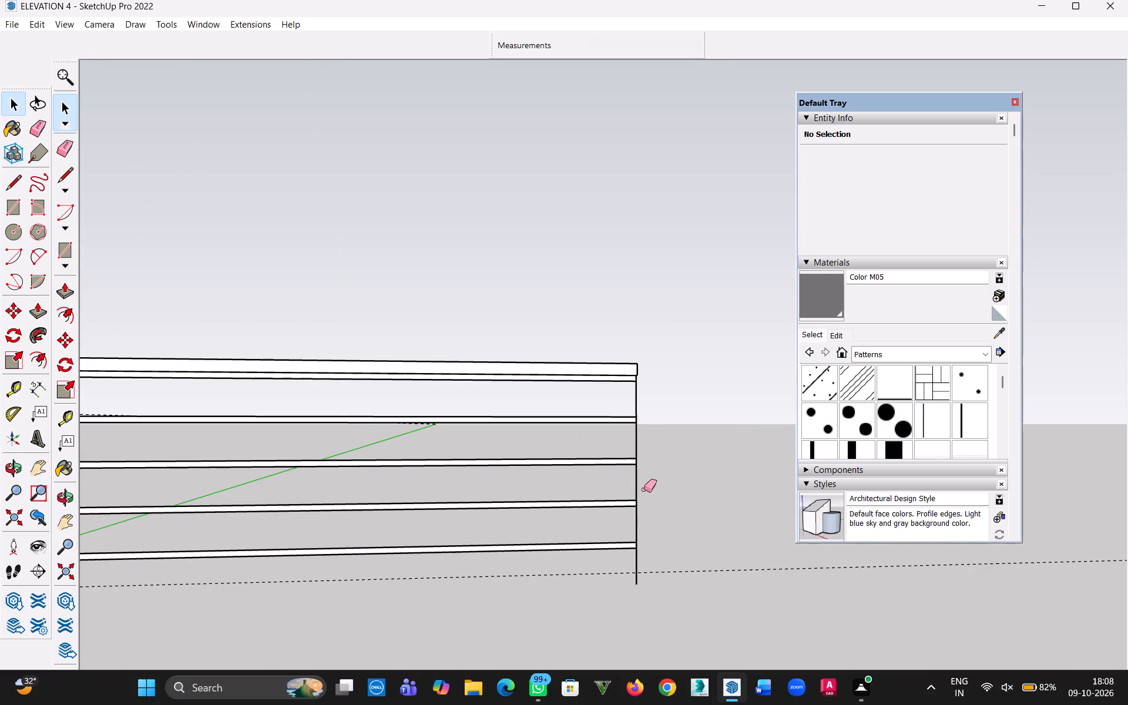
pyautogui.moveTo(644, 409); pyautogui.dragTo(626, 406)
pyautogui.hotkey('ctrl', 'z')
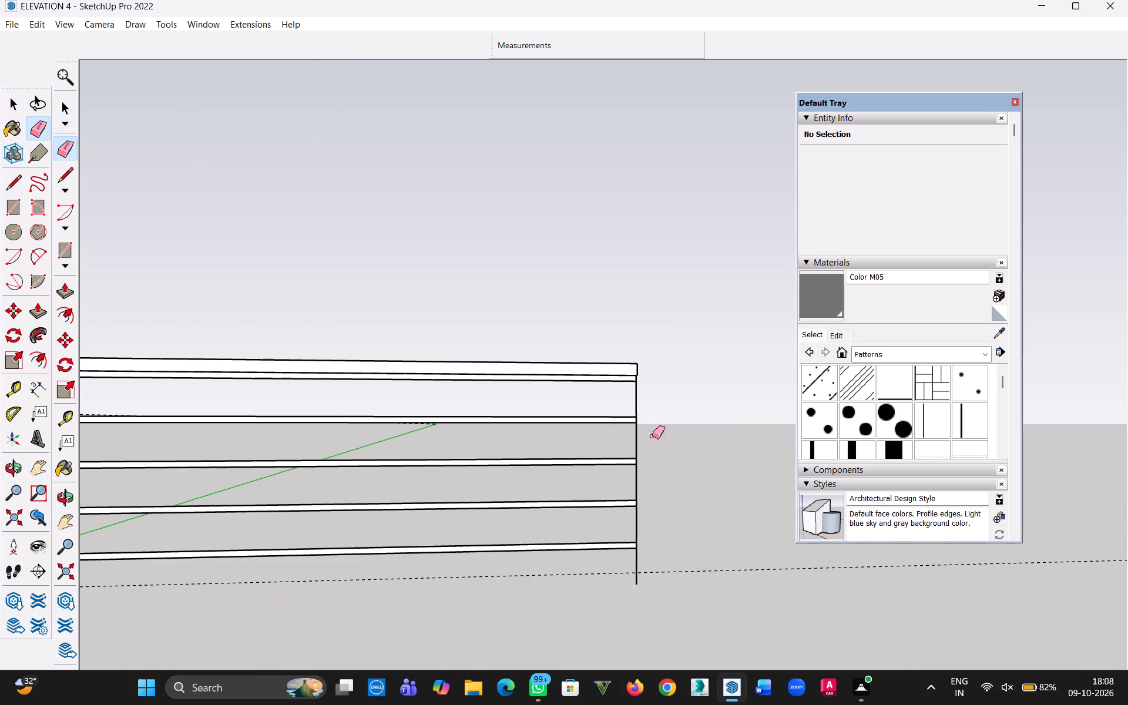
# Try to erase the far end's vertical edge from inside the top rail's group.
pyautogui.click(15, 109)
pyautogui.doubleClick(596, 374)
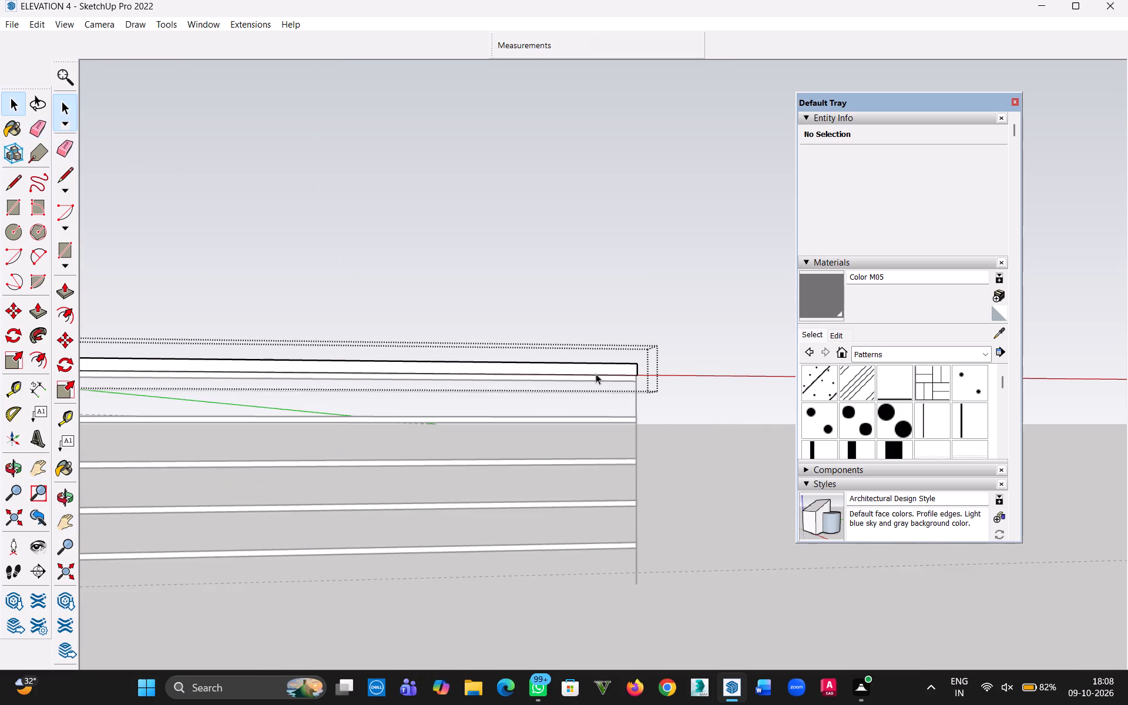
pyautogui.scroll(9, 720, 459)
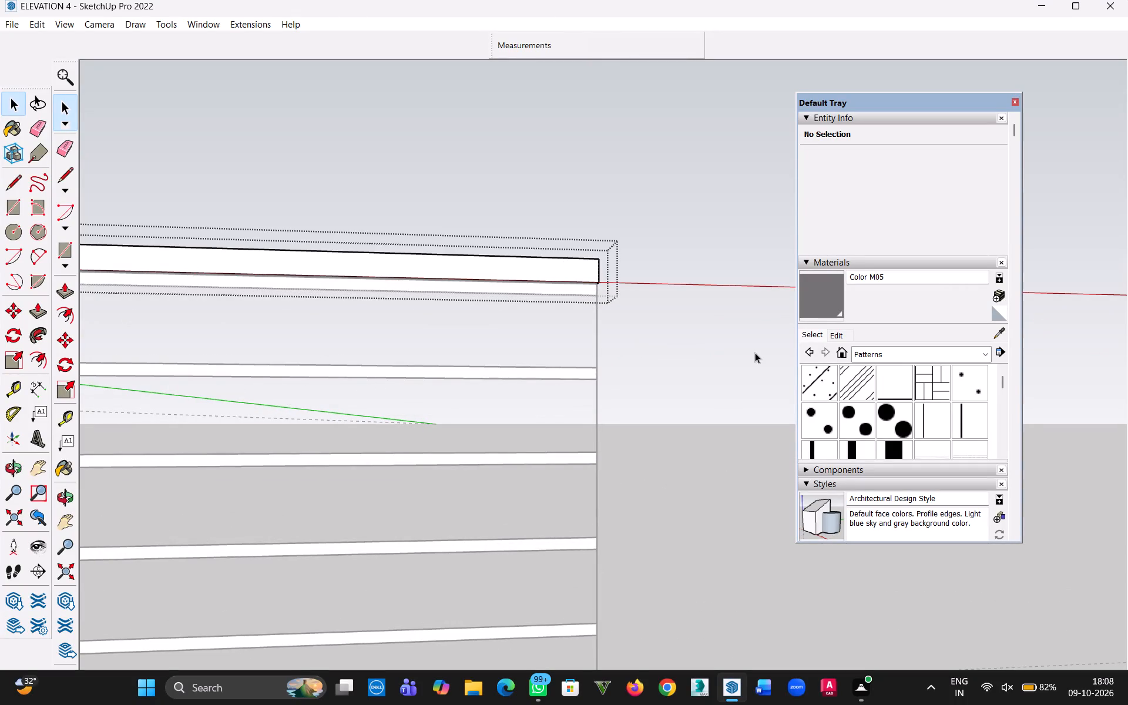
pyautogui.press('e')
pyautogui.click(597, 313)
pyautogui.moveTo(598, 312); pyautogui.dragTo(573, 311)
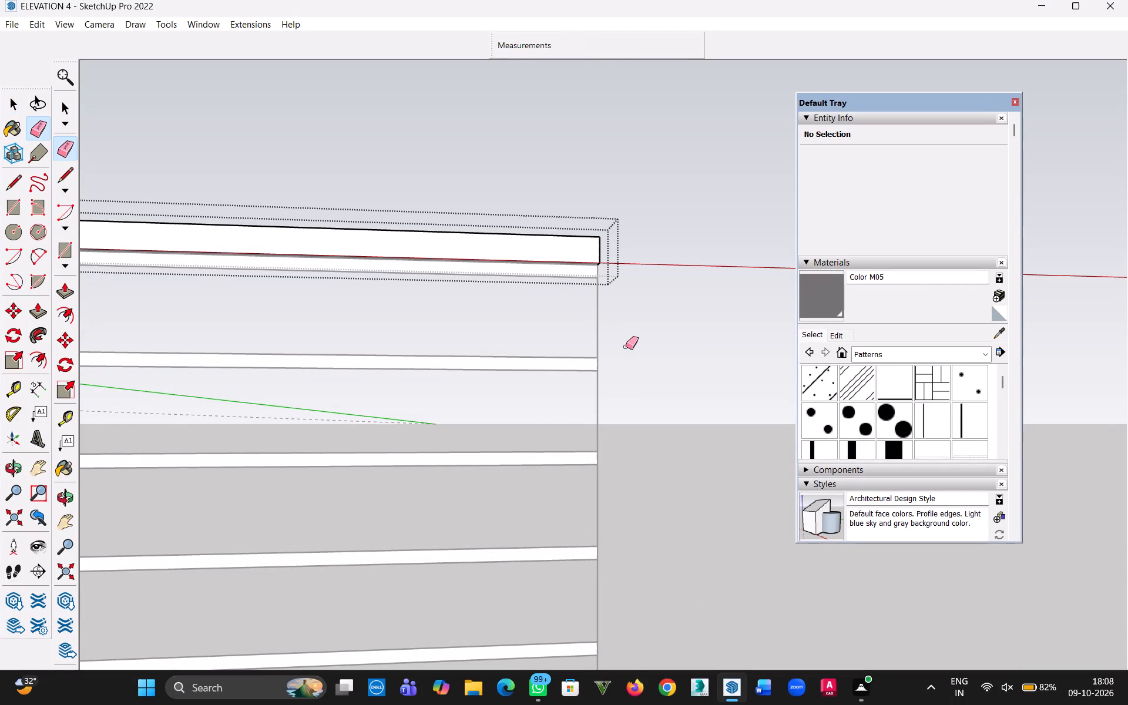
# Inside the bars' group, erase the four vertical edge segments between the bars at the railing's far end.
pyautogui.click(12, 102)
pyautogui.doubleClick(532, 368)
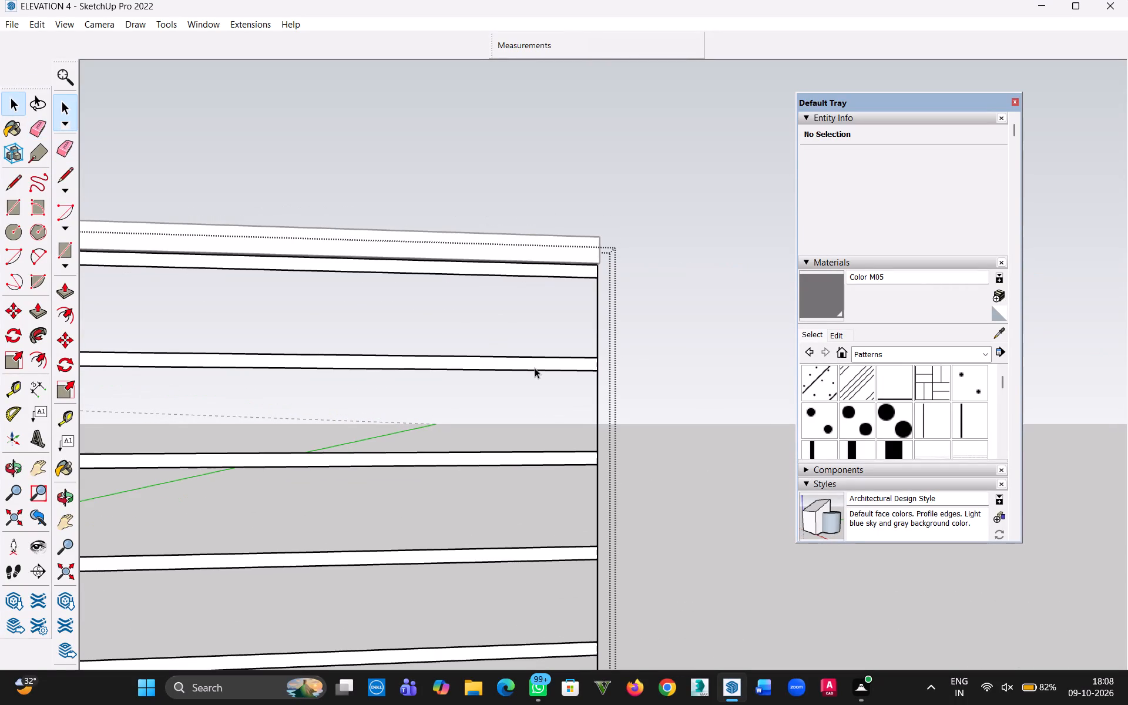
pyautogui.press('e')
pyautogui.moveTo(599, 310); pyautogui.dragTo(574, 311)
pyautogui.moveTo(603, 407); pyautogui.dragTo(580, 404)
pyautogui.moveTo(577, 512); pyautogui.dragTo(602, 513)
pyautogui.scroll(-1, 615, 544)
pyautogui.moveTo(565, 593); pyautogui.dragTo(580, 593)
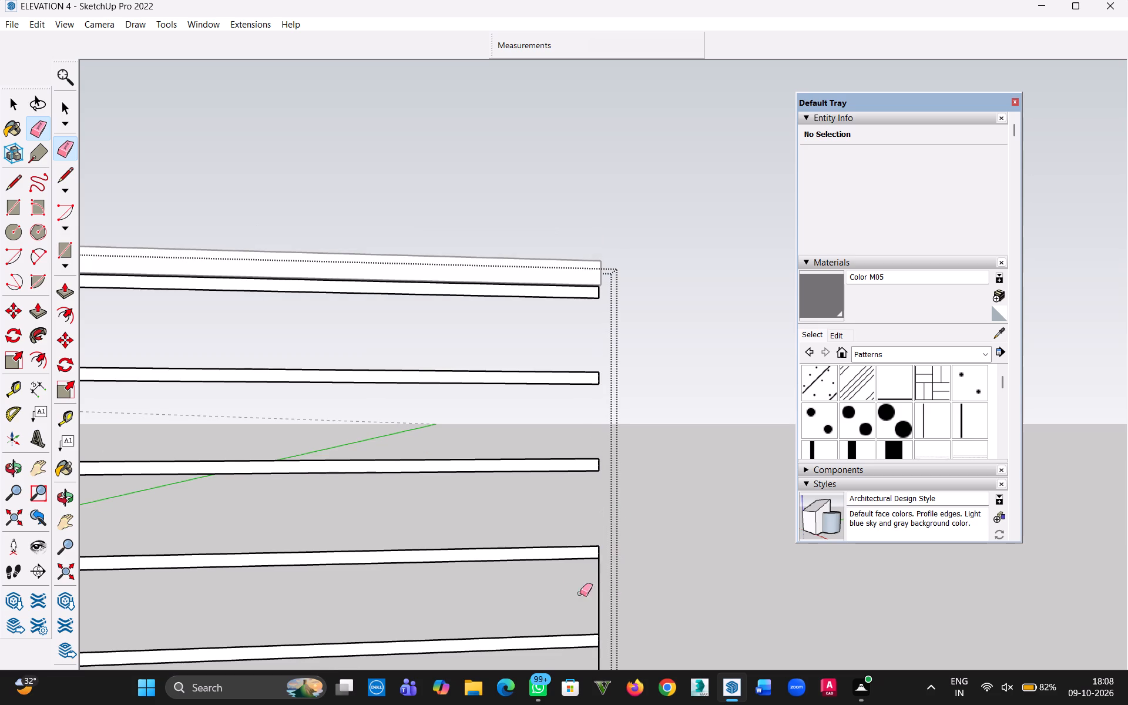
pyautogui.moveTo(580, 593); pyautogui.dragTo(610, 595)
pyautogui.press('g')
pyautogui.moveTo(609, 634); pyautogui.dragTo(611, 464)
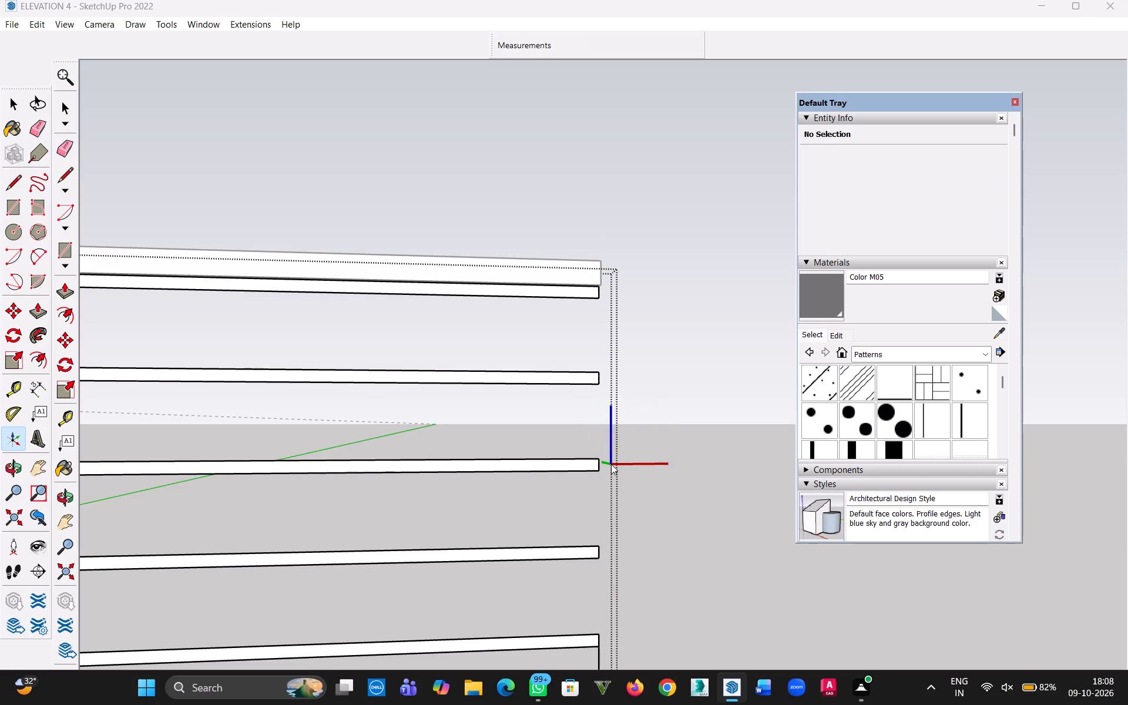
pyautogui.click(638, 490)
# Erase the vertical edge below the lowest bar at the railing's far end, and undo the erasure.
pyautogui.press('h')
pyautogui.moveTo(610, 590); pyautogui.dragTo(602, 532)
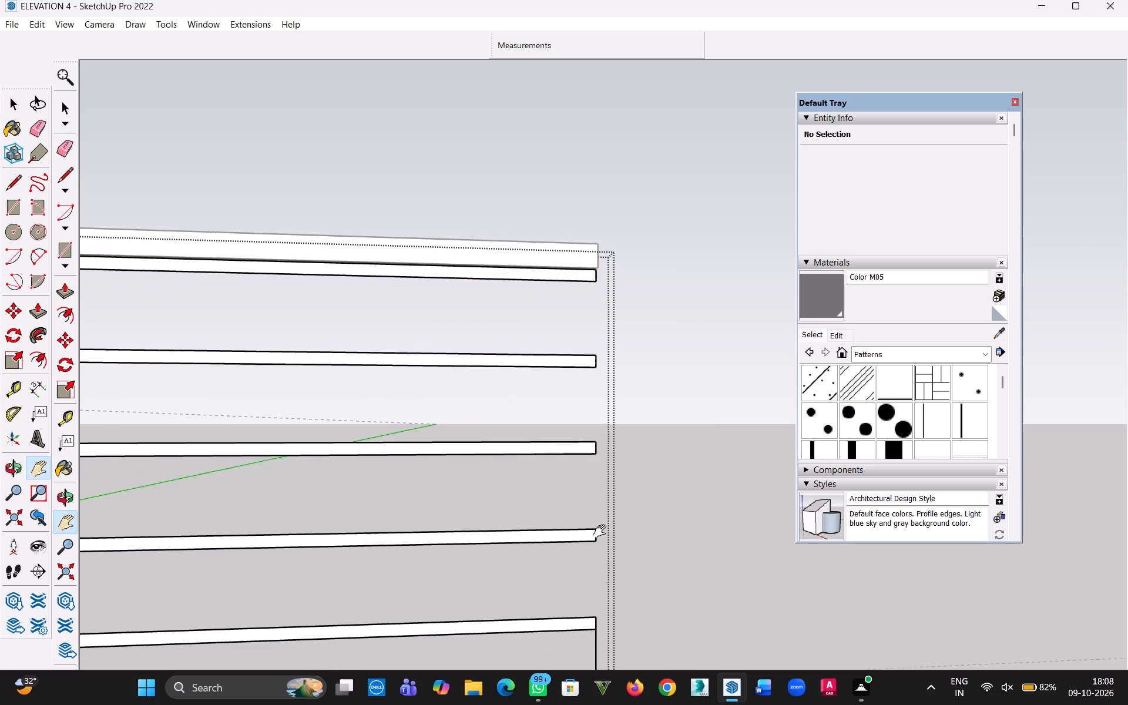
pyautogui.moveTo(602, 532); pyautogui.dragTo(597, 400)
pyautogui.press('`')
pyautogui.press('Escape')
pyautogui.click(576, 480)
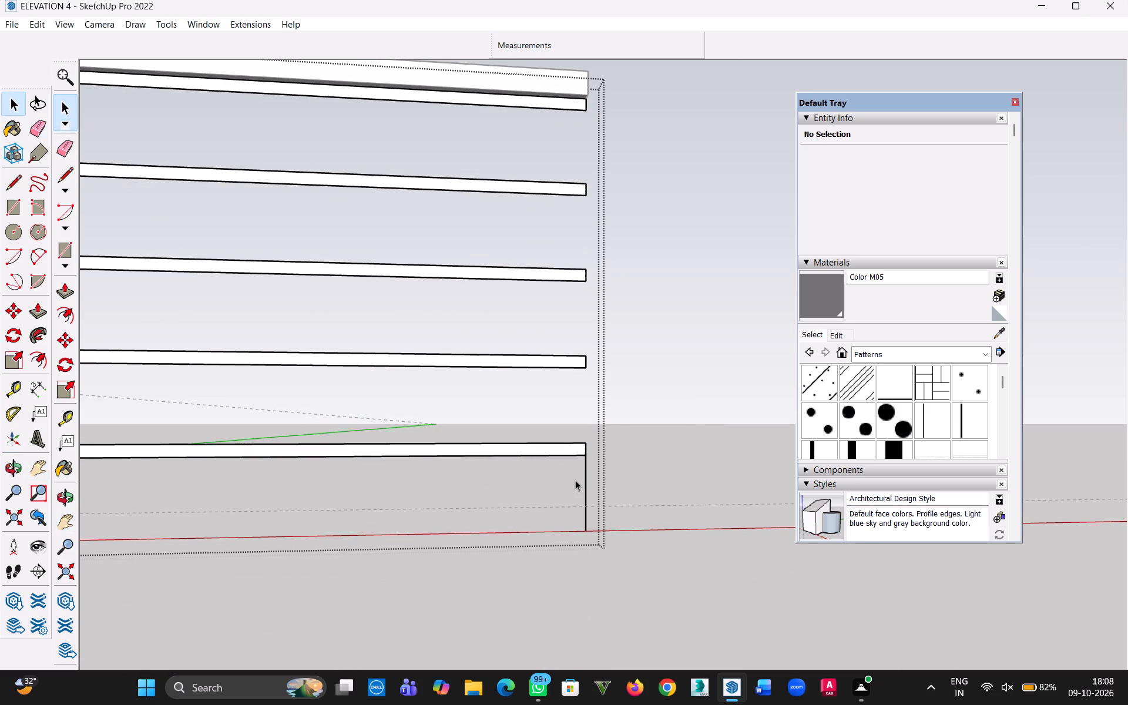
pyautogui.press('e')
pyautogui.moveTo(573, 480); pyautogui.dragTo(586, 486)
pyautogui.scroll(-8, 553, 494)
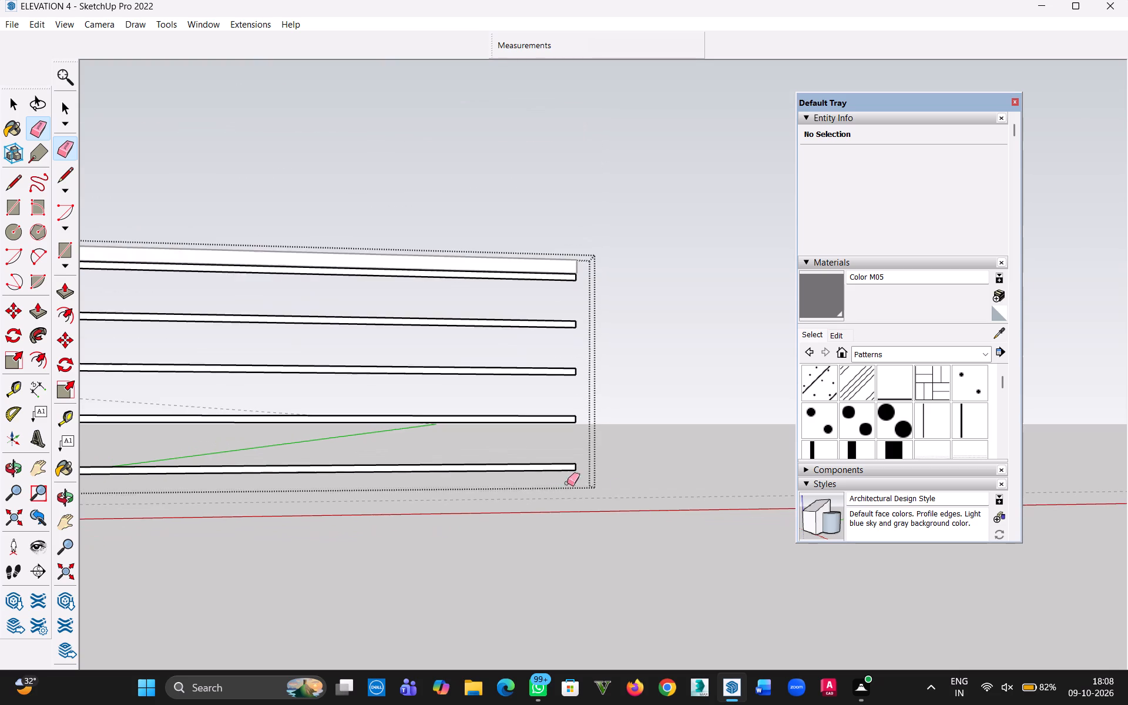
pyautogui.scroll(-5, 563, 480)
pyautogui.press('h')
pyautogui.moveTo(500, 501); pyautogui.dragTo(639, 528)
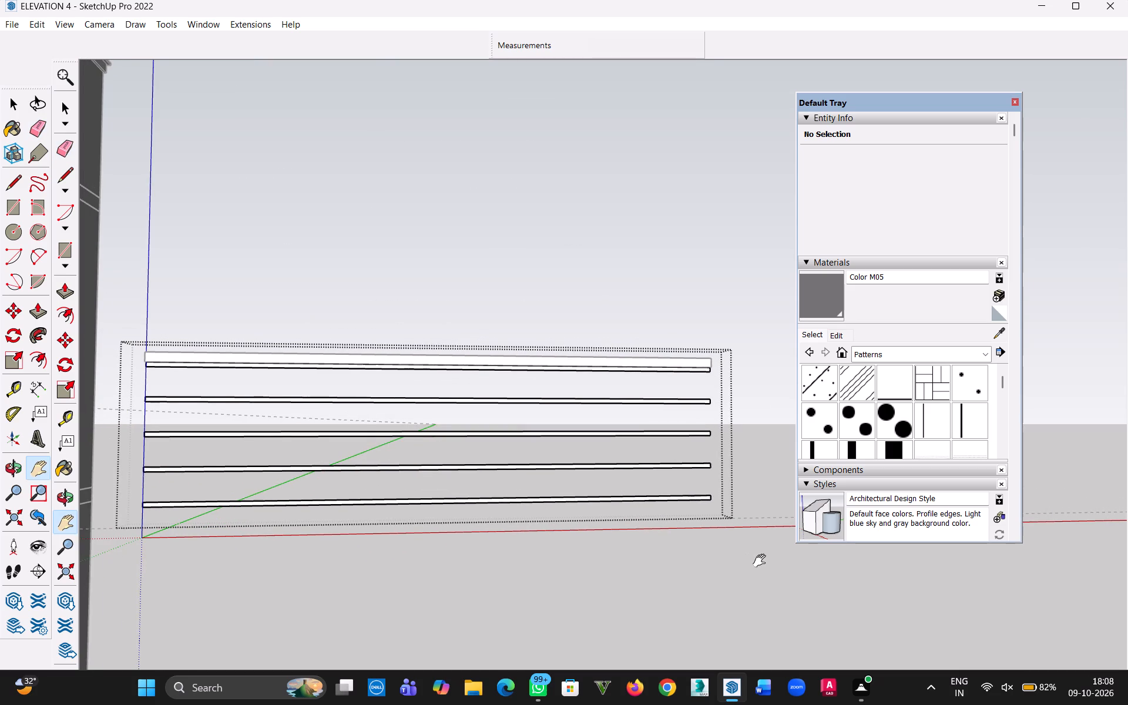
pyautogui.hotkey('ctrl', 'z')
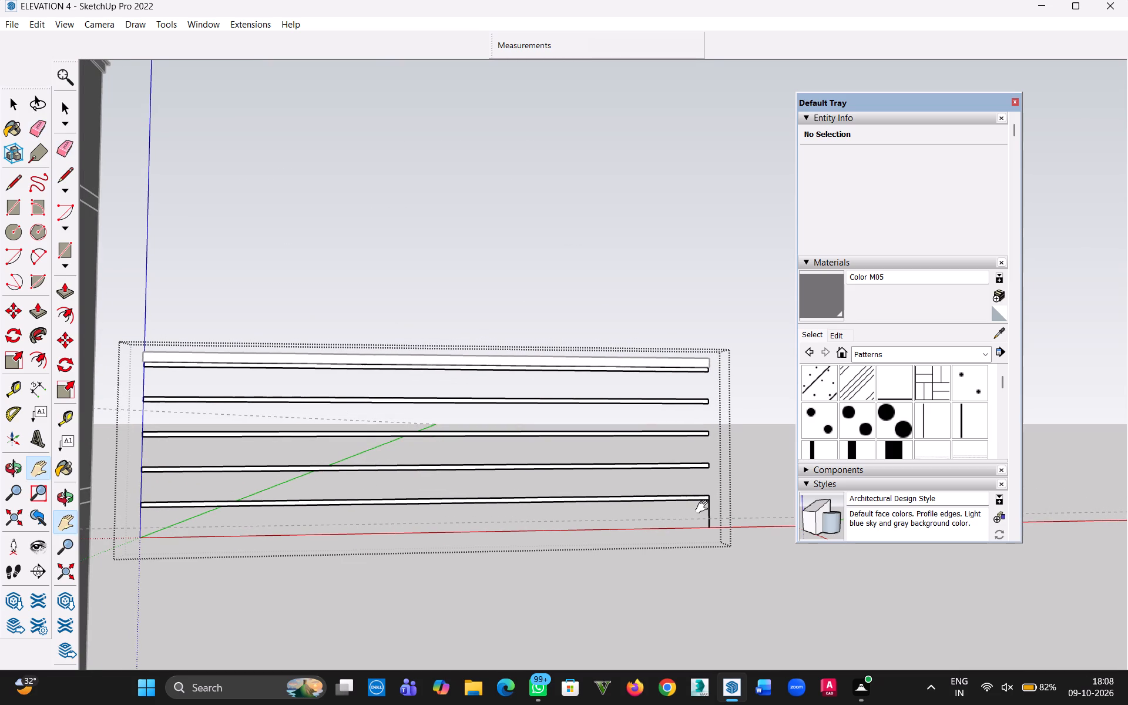
# Erase the vertical edge below the lowest bar at the railing's far end.
pyautogui.press('Escape')
pyautogui.moveTo(703, 511); pyautogui.dragTo(710, 511)
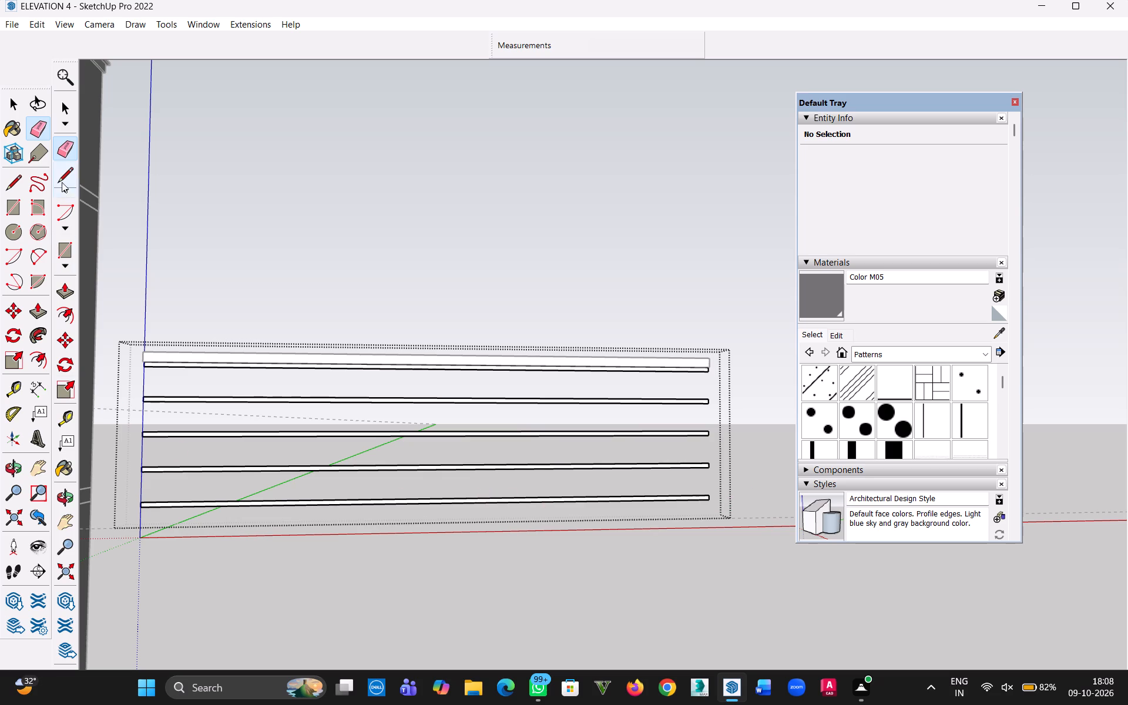
pyautogui.click(9, 107)
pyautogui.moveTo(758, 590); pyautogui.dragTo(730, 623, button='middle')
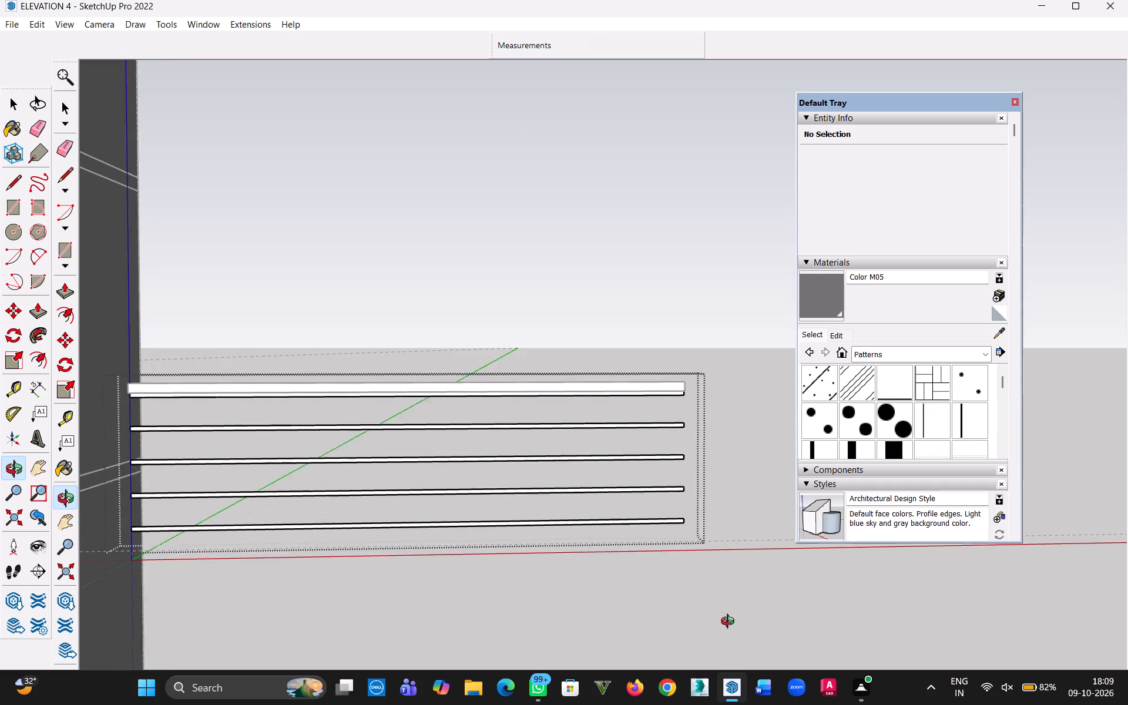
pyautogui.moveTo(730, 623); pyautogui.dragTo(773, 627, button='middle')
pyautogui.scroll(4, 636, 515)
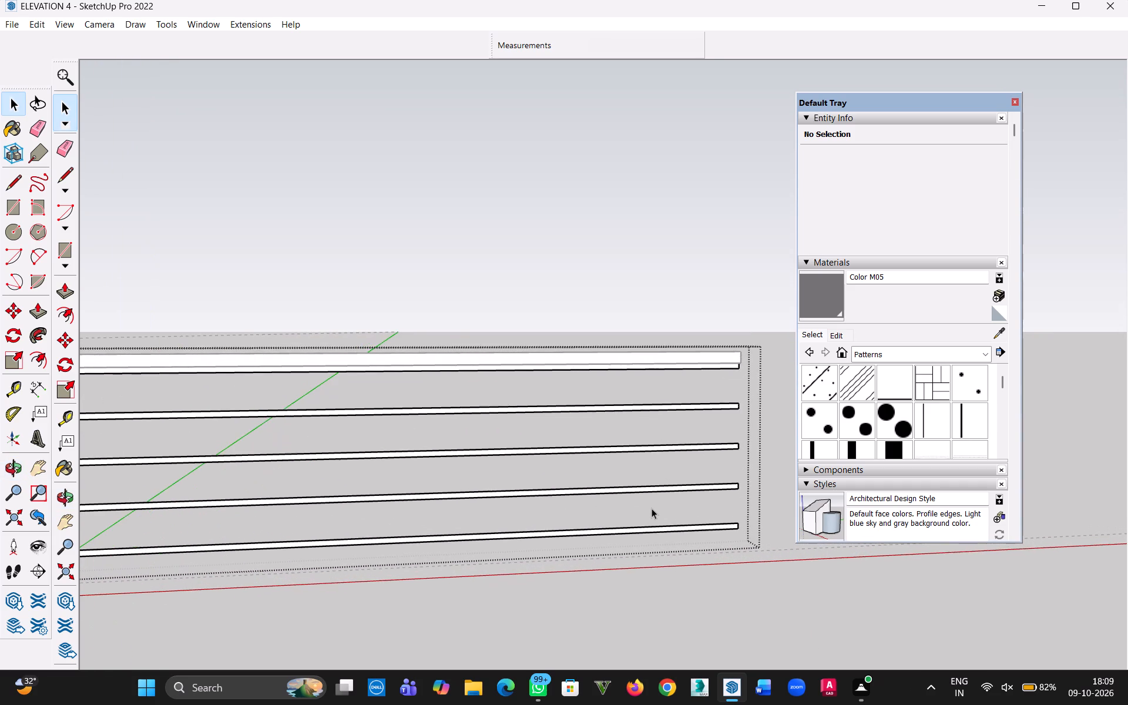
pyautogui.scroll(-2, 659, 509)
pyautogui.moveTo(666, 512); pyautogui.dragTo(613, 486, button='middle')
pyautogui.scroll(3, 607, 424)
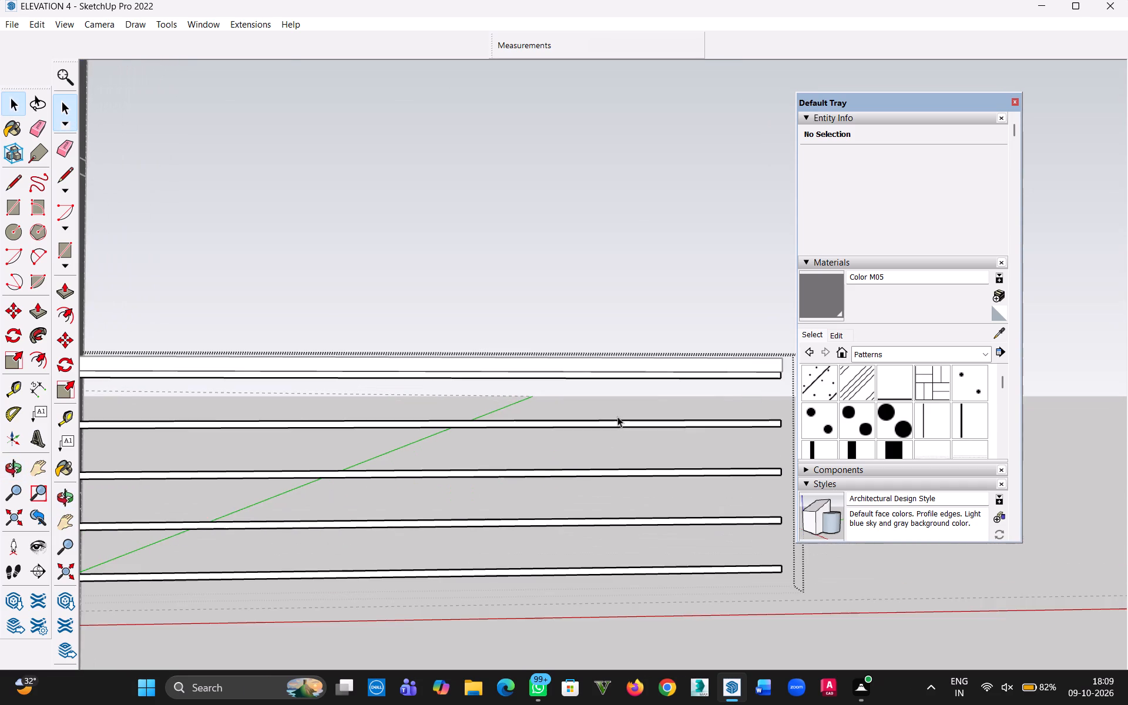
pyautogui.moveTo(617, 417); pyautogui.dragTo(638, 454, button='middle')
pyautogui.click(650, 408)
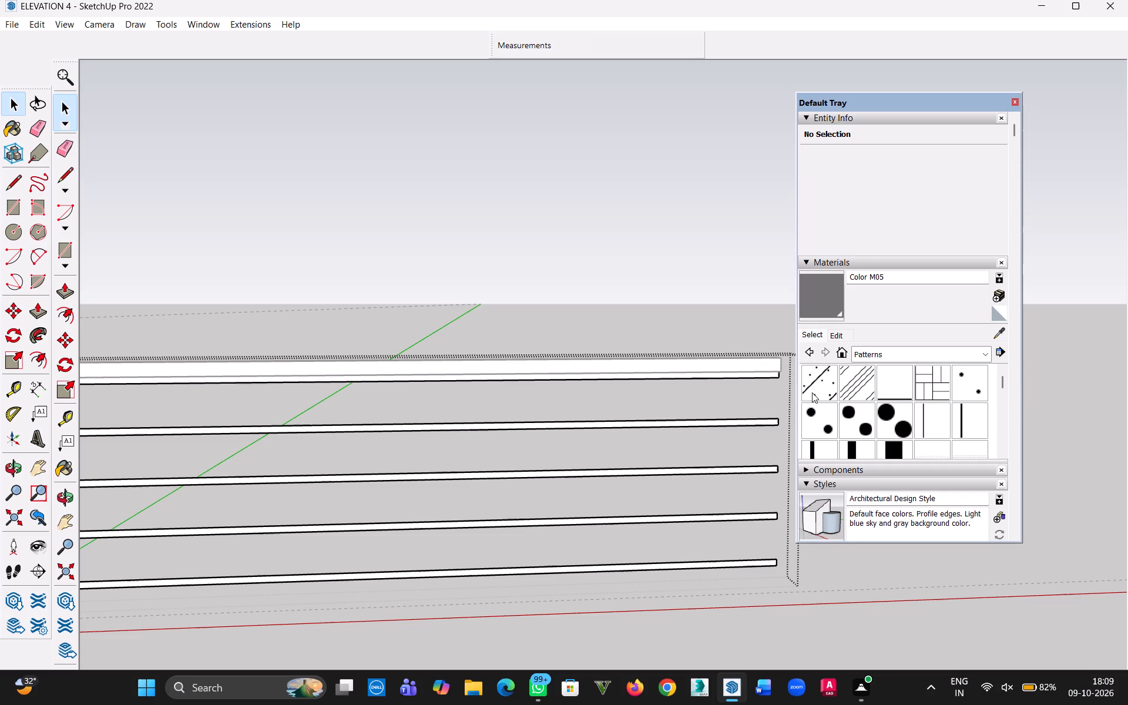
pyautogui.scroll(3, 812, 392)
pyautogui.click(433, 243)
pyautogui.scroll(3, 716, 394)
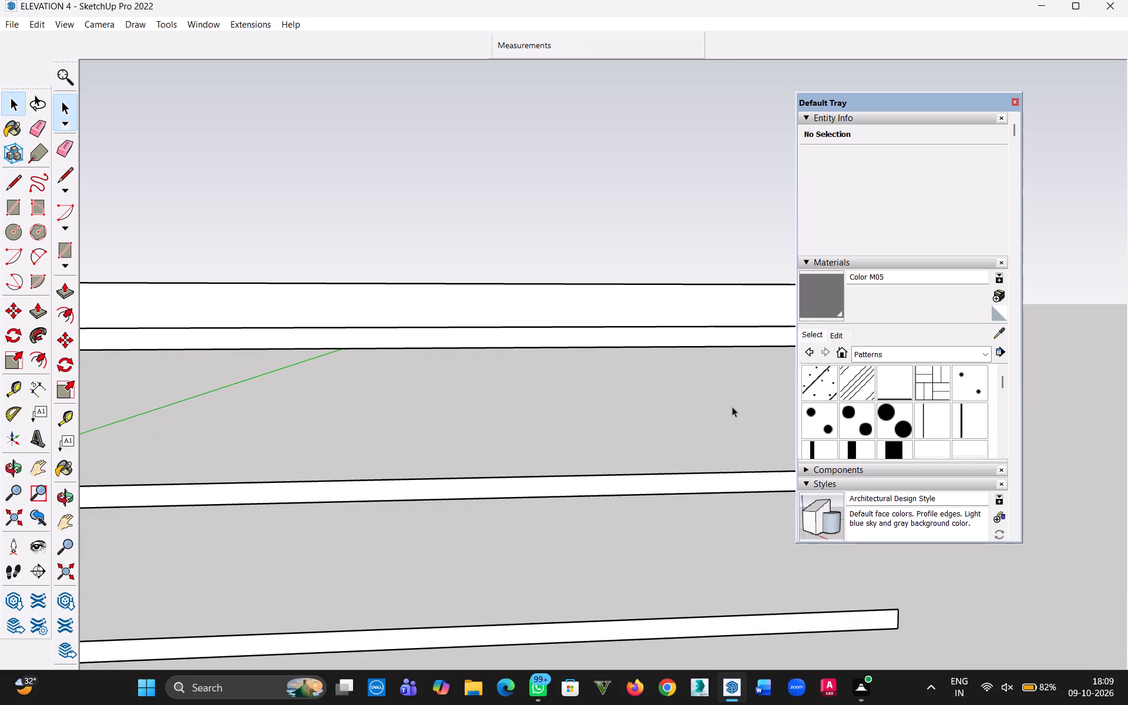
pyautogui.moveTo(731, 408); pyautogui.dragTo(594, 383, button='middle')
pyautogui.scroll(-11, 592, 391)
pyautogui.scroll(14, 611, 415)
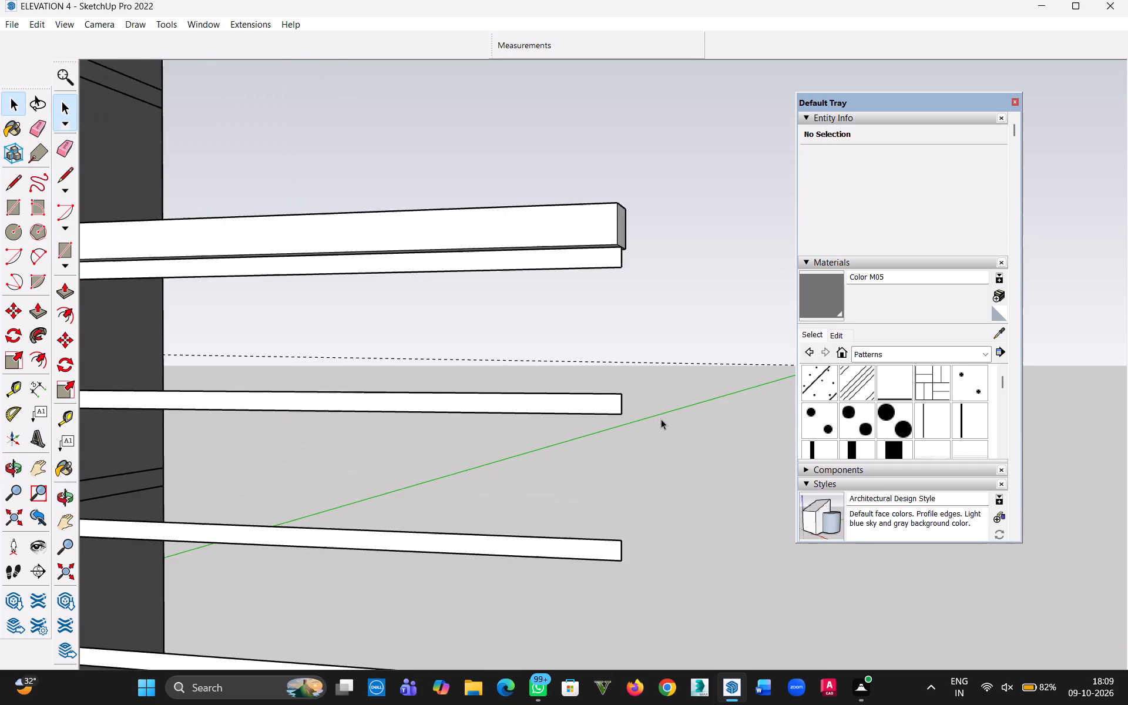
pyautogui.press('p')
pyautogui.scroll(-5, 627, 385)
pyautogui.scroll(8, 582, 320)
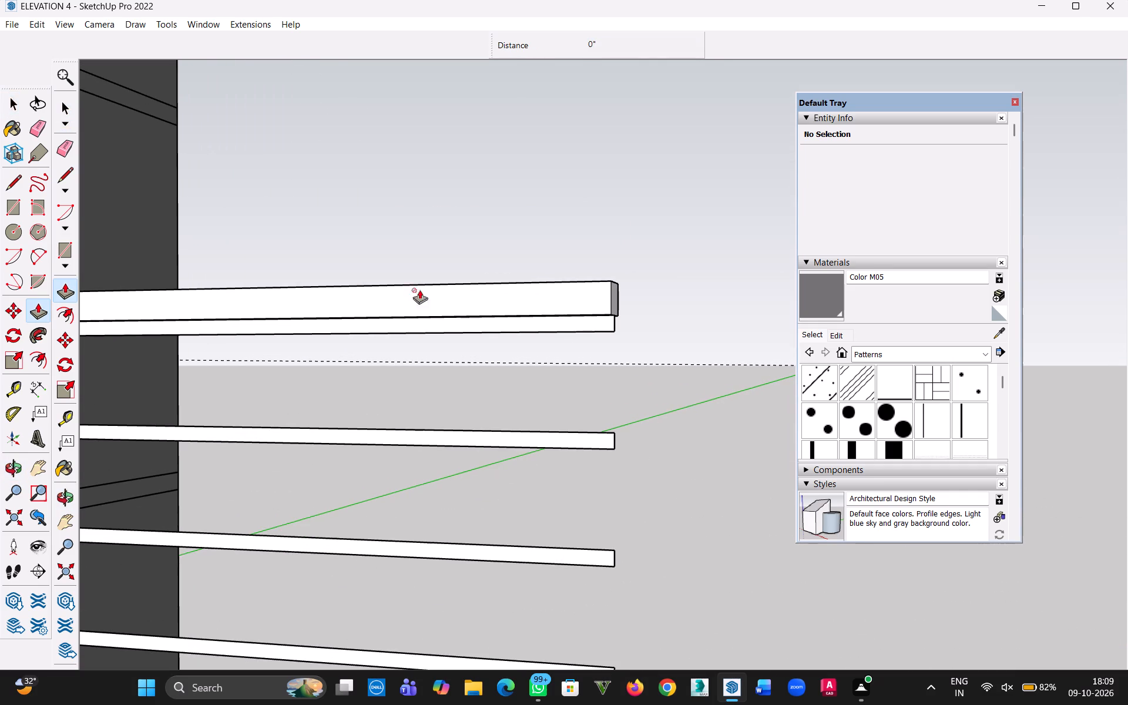
# Inside the bars' group, extrude the front face of the uppermost bar, directly below the top rail, by 1".
pyautogui.click(12, 106)
pyautogui.doubleClick(592, 322)
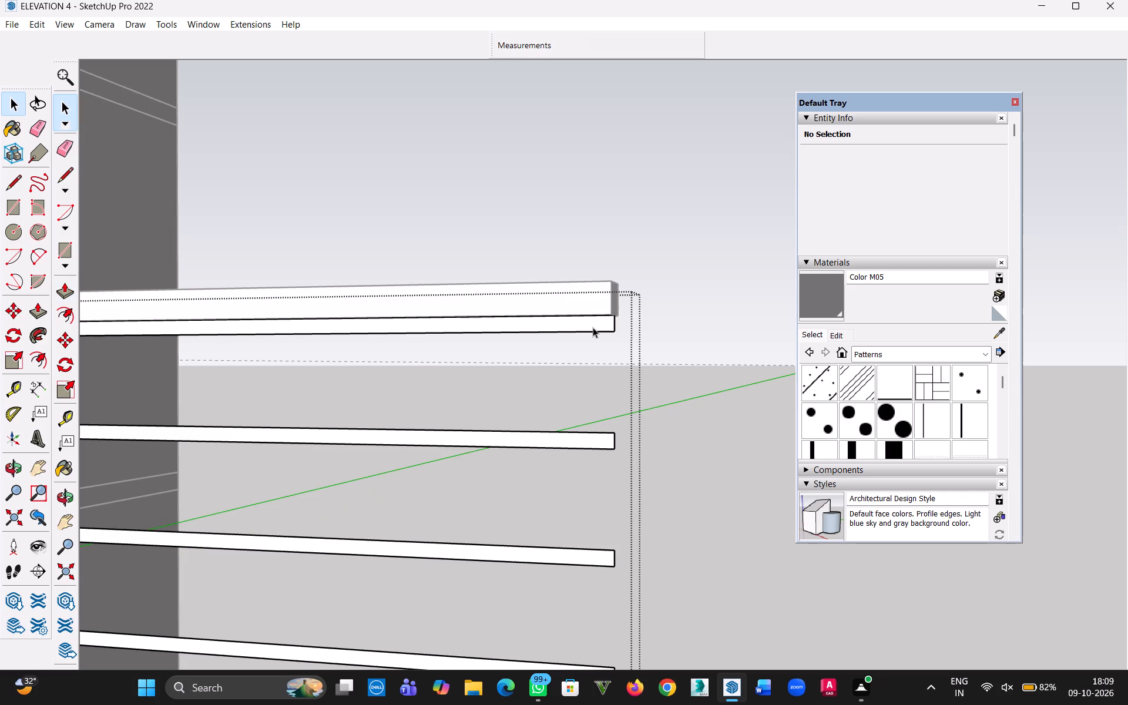
pyautogui.press('p')
pyautogui.click(588, 319)
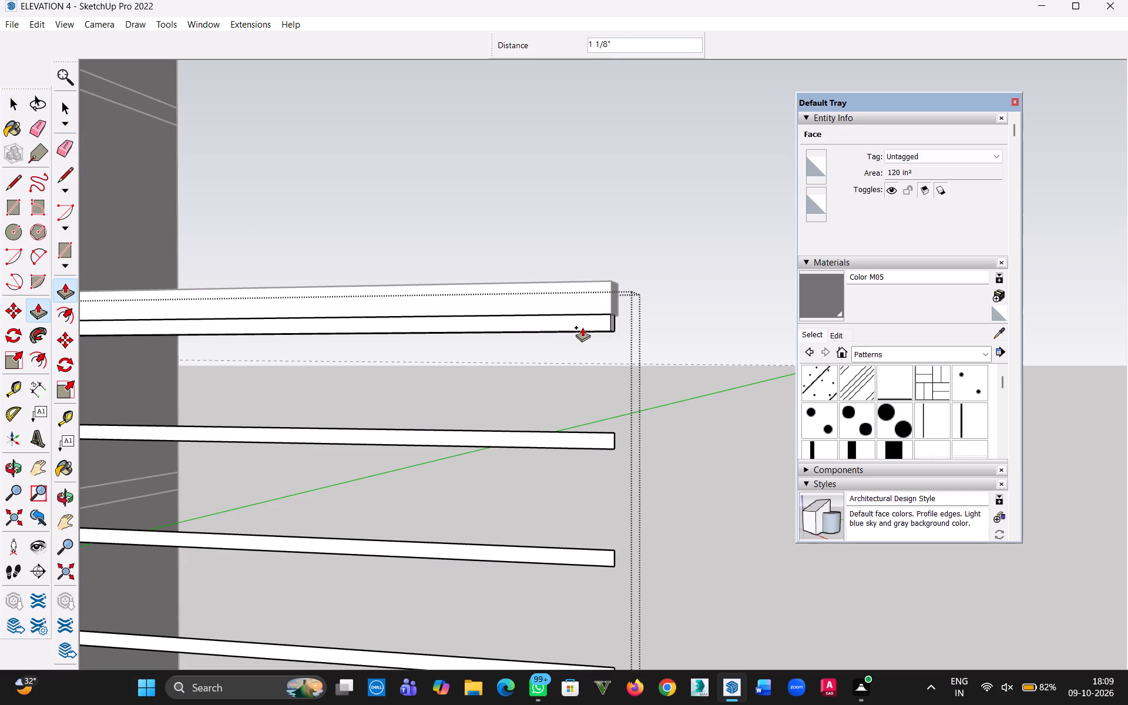
pyautogui.write('1"')
pyautogui.press('Return')
# Repeat the 1" extrusion on the front faces of the four remaining horizontal bars and leave the bars' group.
pyautogui.moveTo(602, 366); pyautogui.dragTo(408, 390, button='middle')
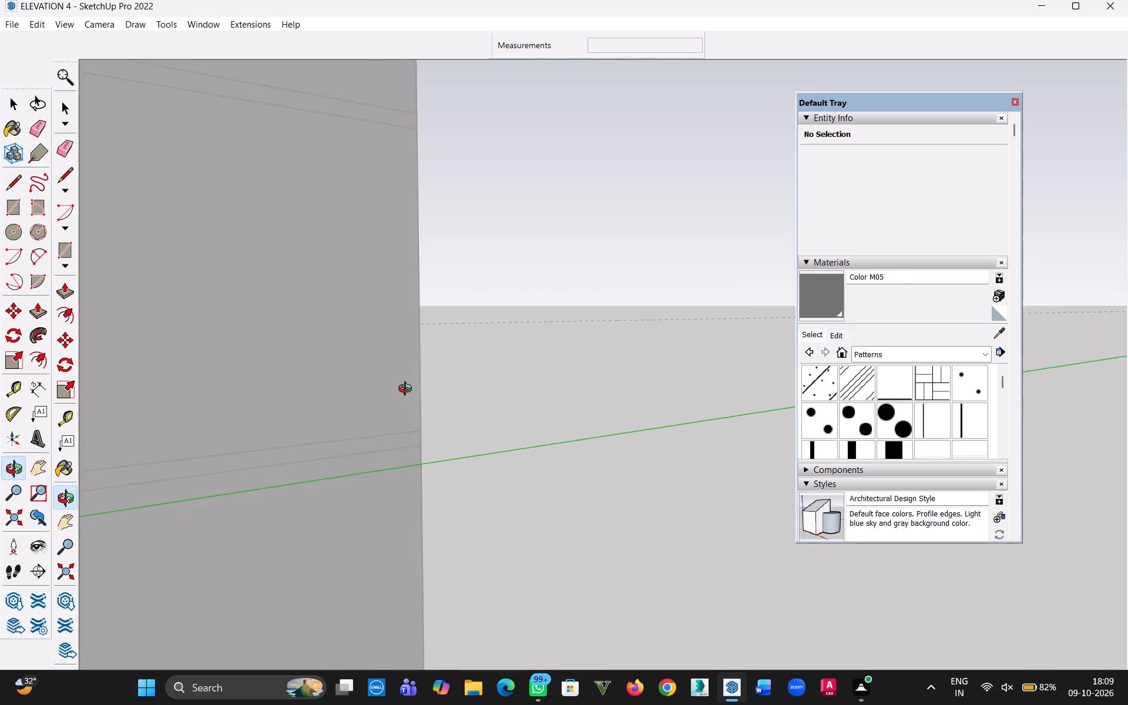
pyautogui.moveTo(408, 390); pyautogui.dragTo(572, 359, button='middle')
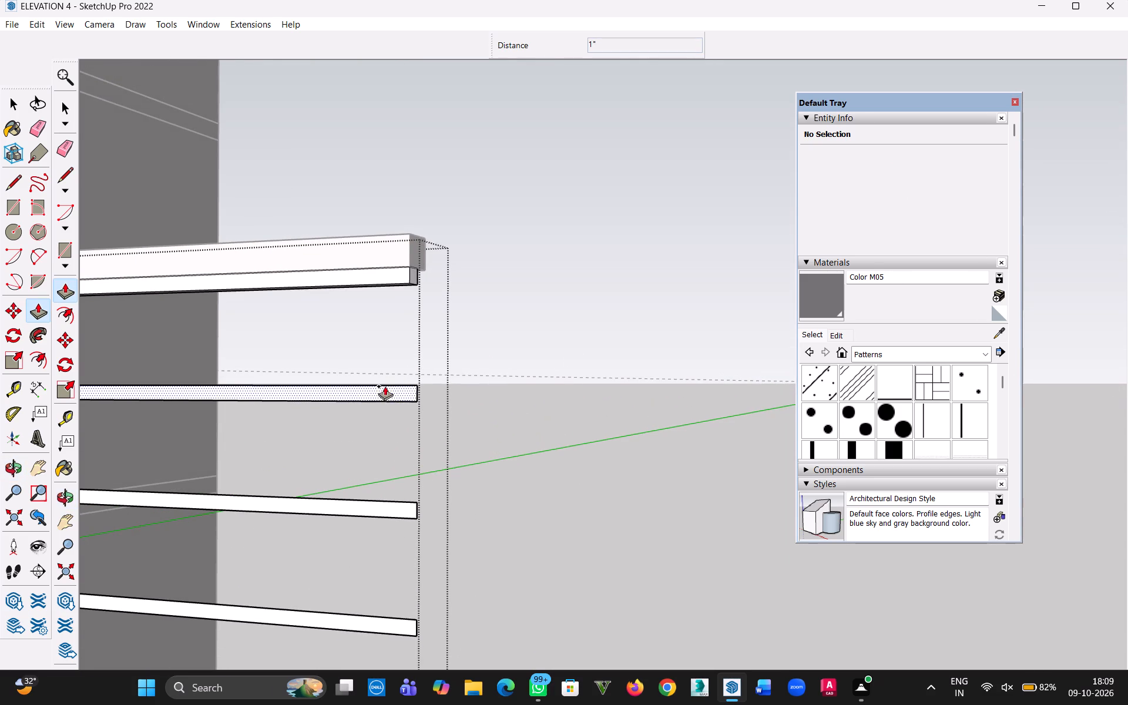
pyautogui.scroll(3, 384, 386)
pyautogui.doubleClick(390, 391)
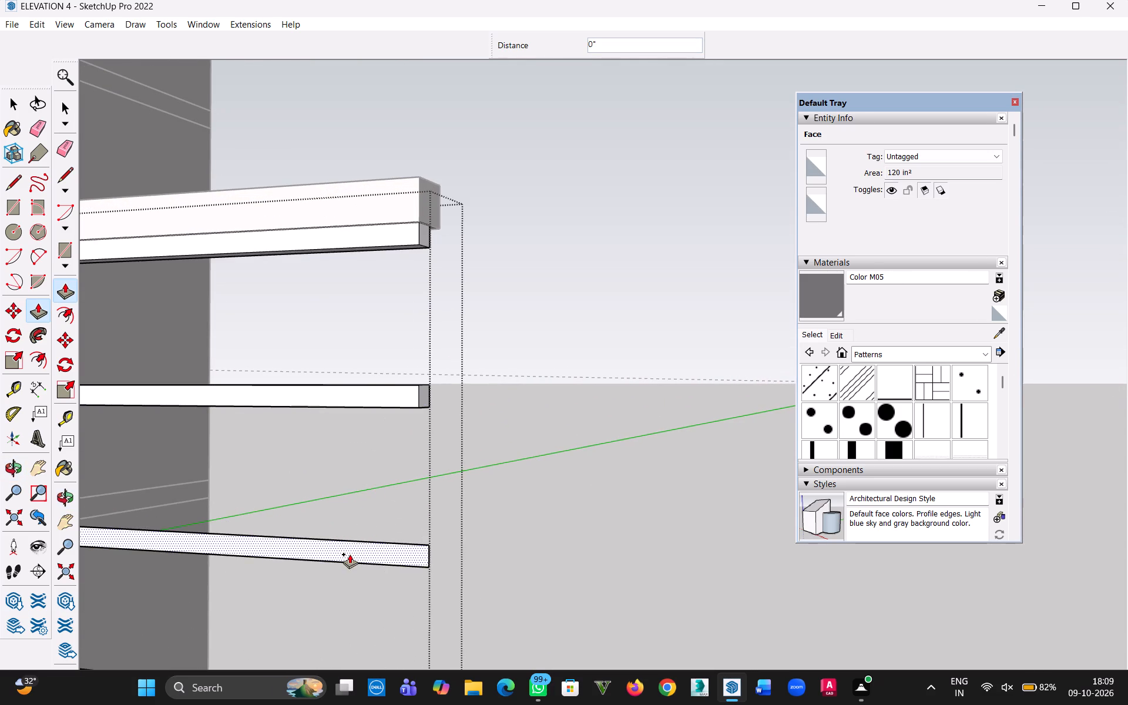
pyautogui.doubleClick(354, 553)
pyautogui.scroll(-4, 351, 567)
pyautogui.press('h')
pyautogui.moveTo(395, 622); pyautogui.dragTo(490, 414)
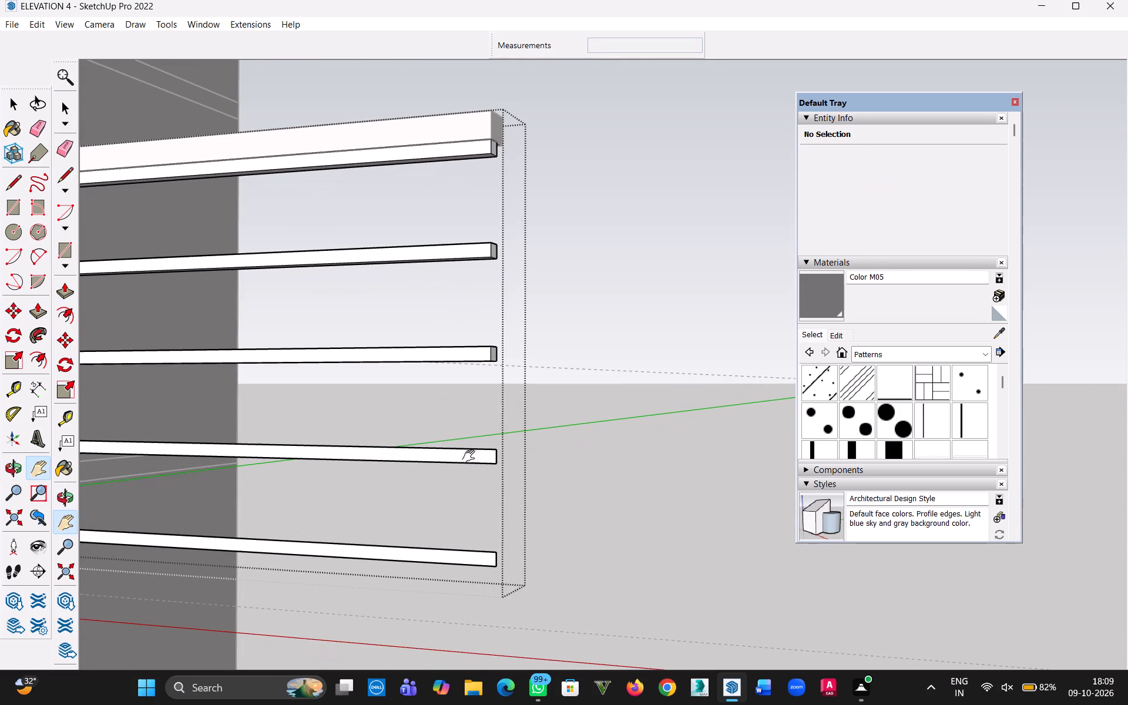
pyautogui.press('Escape')
pyautogui.doubleClick(463, 458)
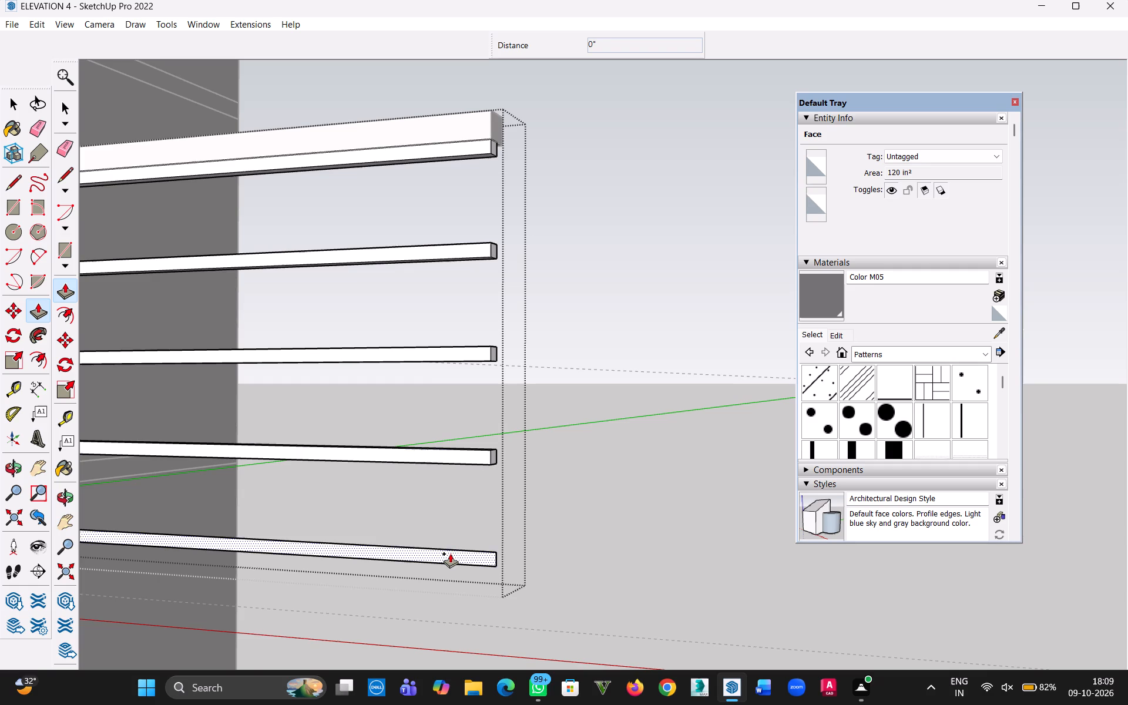
pyautogui.doubleClick(450, 553)
pyautogui.scroll(-9, 387, 529)
pyautogui.moveTo(353, 504); pyautogui.dragTo(449, 513, button='middle')
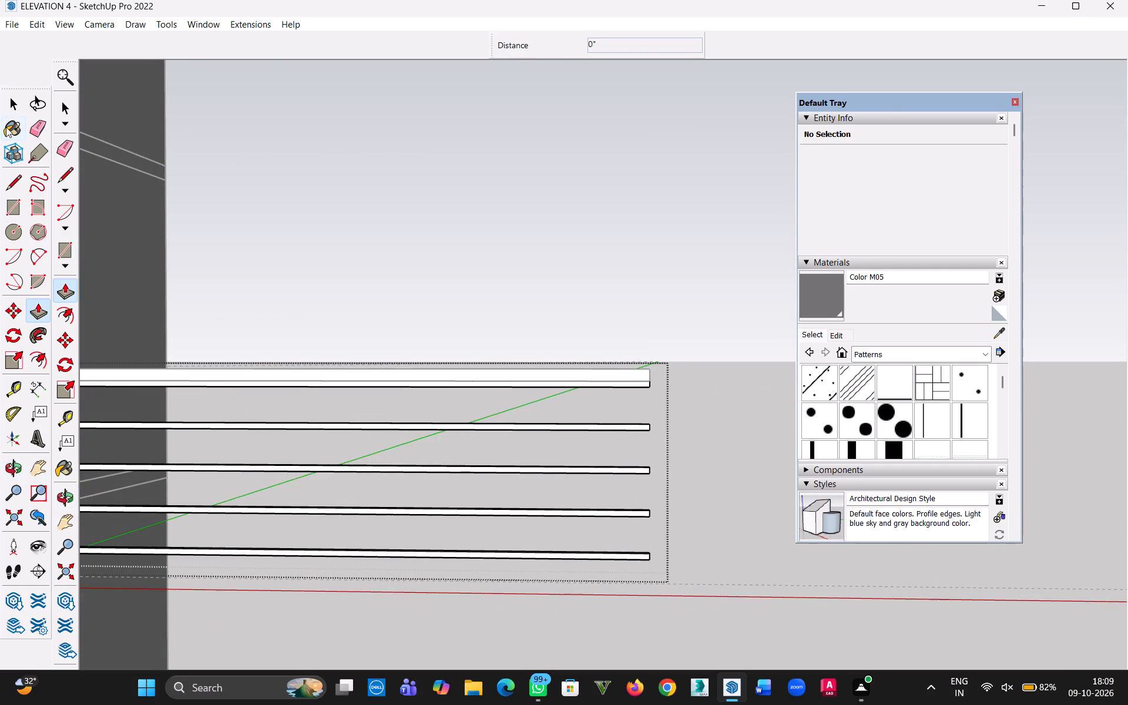
pyautogui.click(13, 109)
pyautogui.click(502, 249)
# Examine how the extruded bars sit under the top rail at the railing's end nearest the house.
pyautogui.scroll(-10, 485, 345)
pyautogui.moveTo(427, 402); pyautogui.dragTo(494, 459, button='middle')
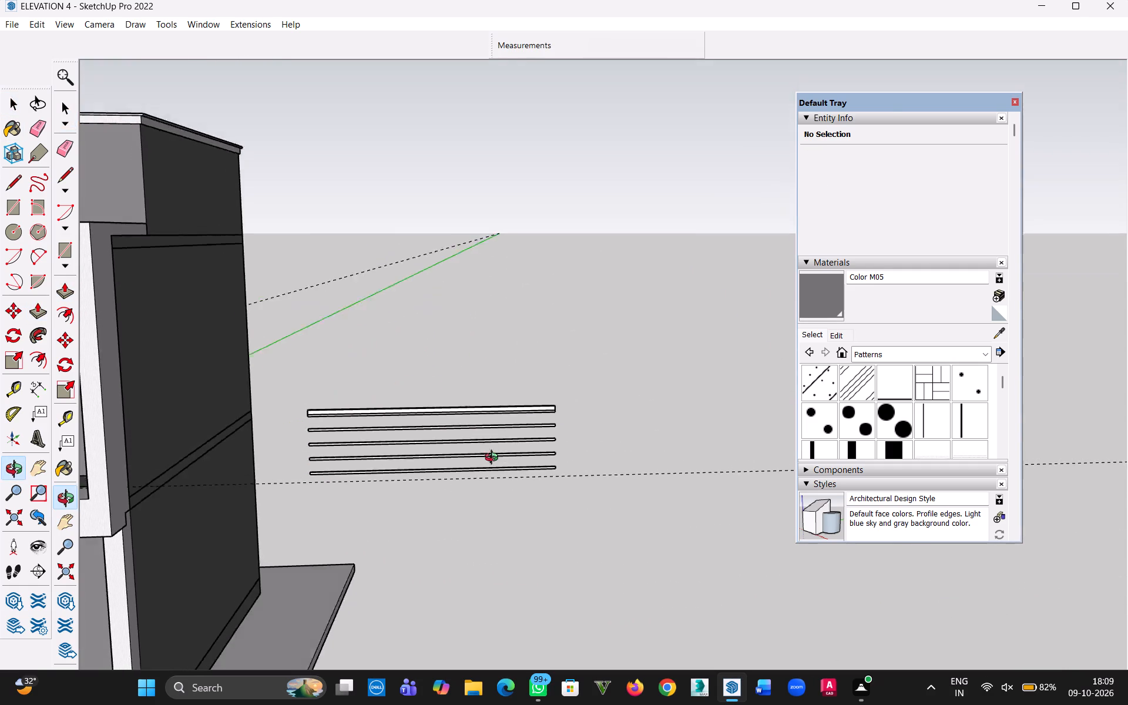
pyautogui.moveTo(494, 459); pyautogui.dragTo(504, 478, button='middle')
pyautogui.scroll(9, 351, 451)
pyautogui.scroll(5, 251, 381)
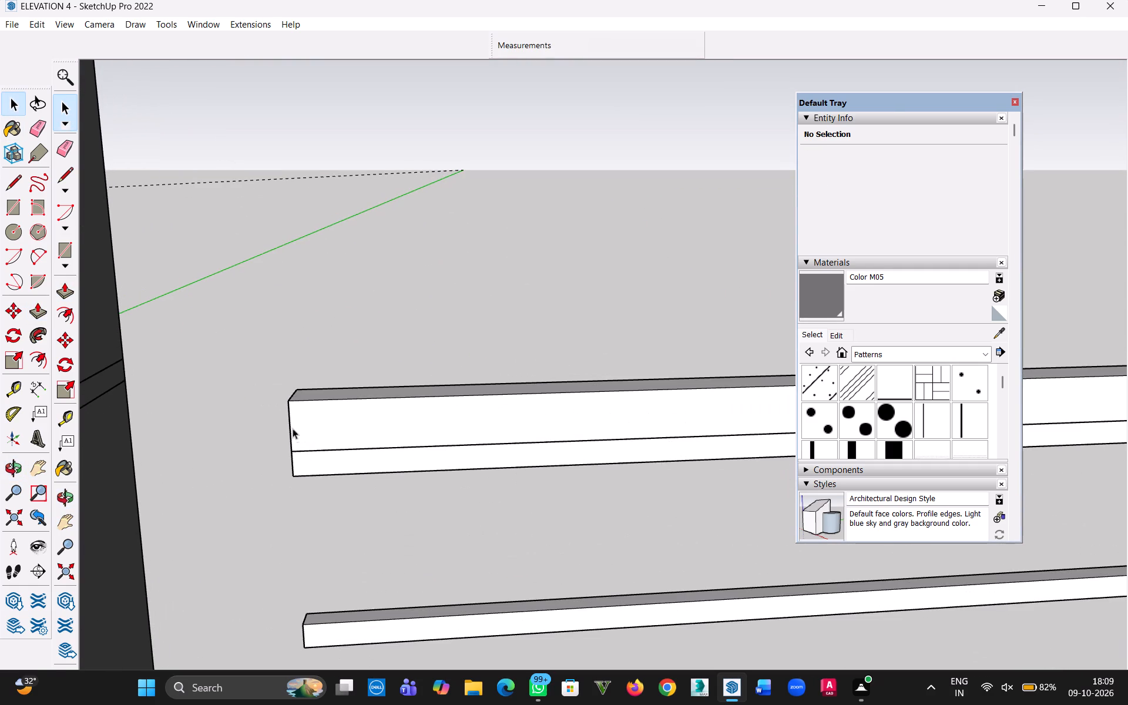
pyautogui.moveTo(317, 459); pyautogui.dragTo(788, 384, button='middle')
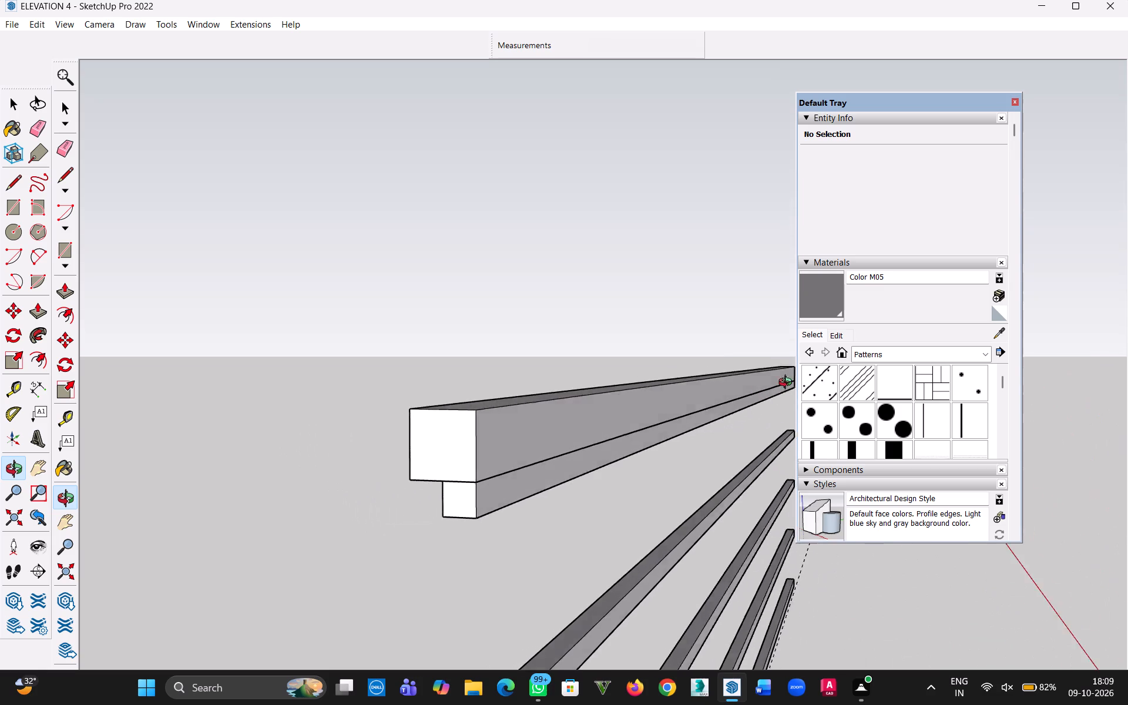
pyautogui.moveTo(788, 384); pyautogui.dragTo(229, 393, button='middle')
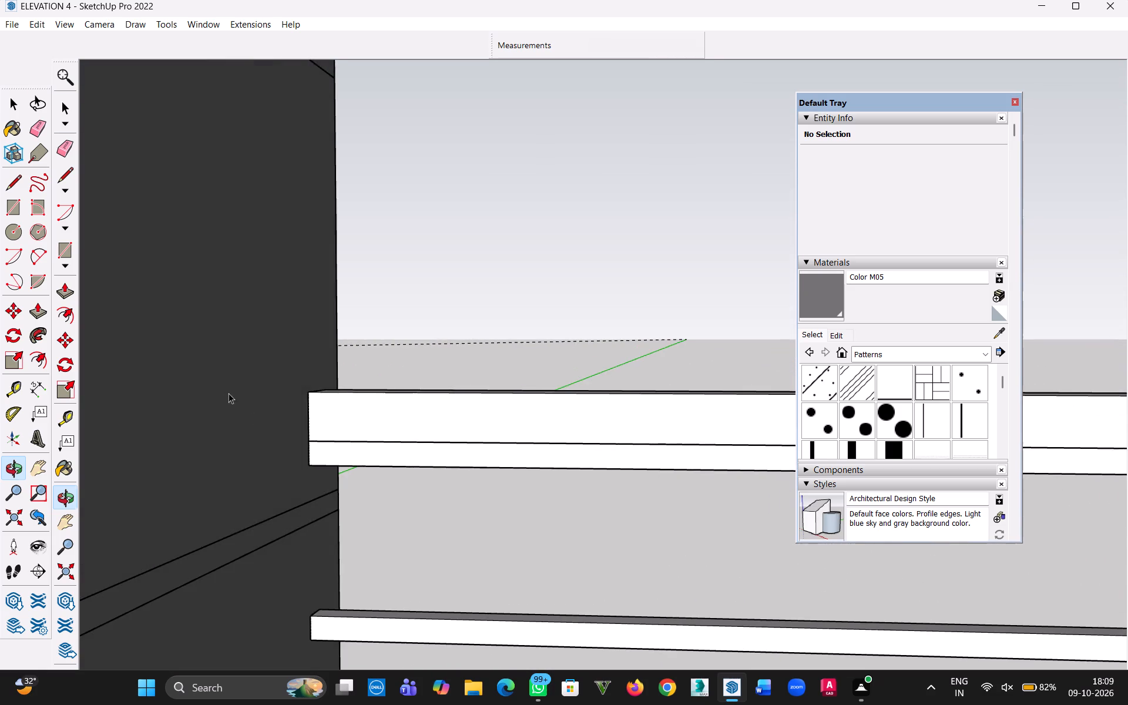
pyautogui.scroll(-10, 302, 444)
pyautogui.moveTo(424, 425); pyautogui.dragTo(453, 491, button='middle')
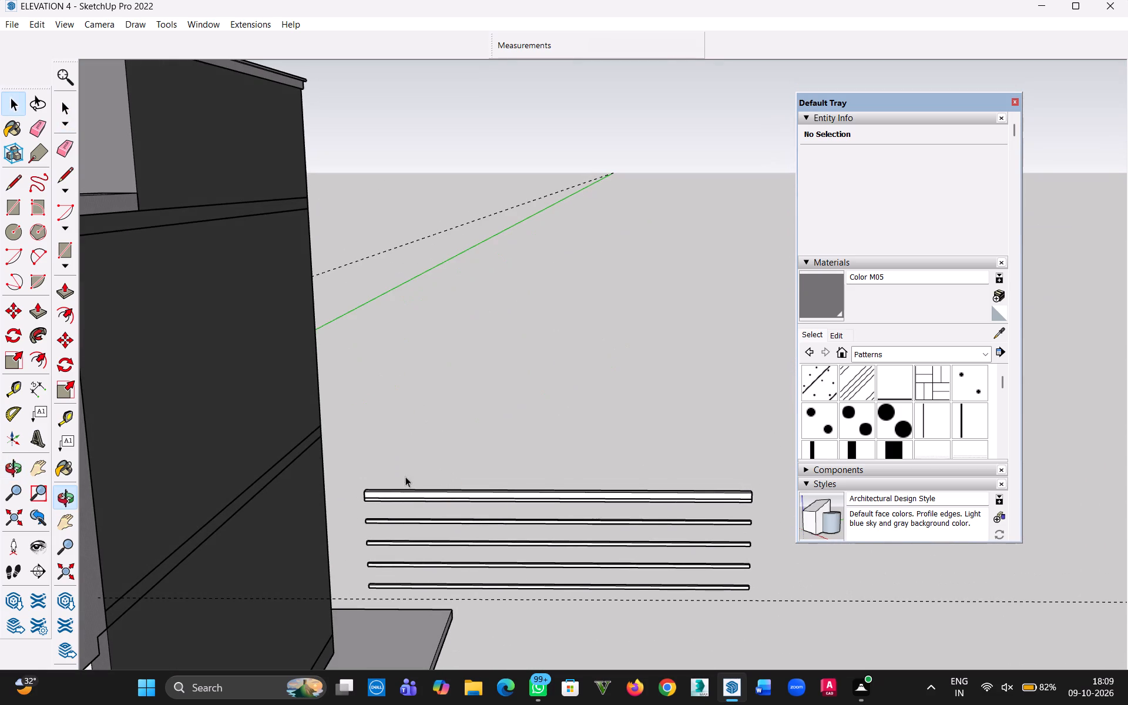
# Group the top rail and the horizontal bars together as one railing group.
pyautogui.scroll(-1, 768, 578)
pyautogui.moveTo(768, 578); pyautogui.dragTo(767, 591, button='middle')
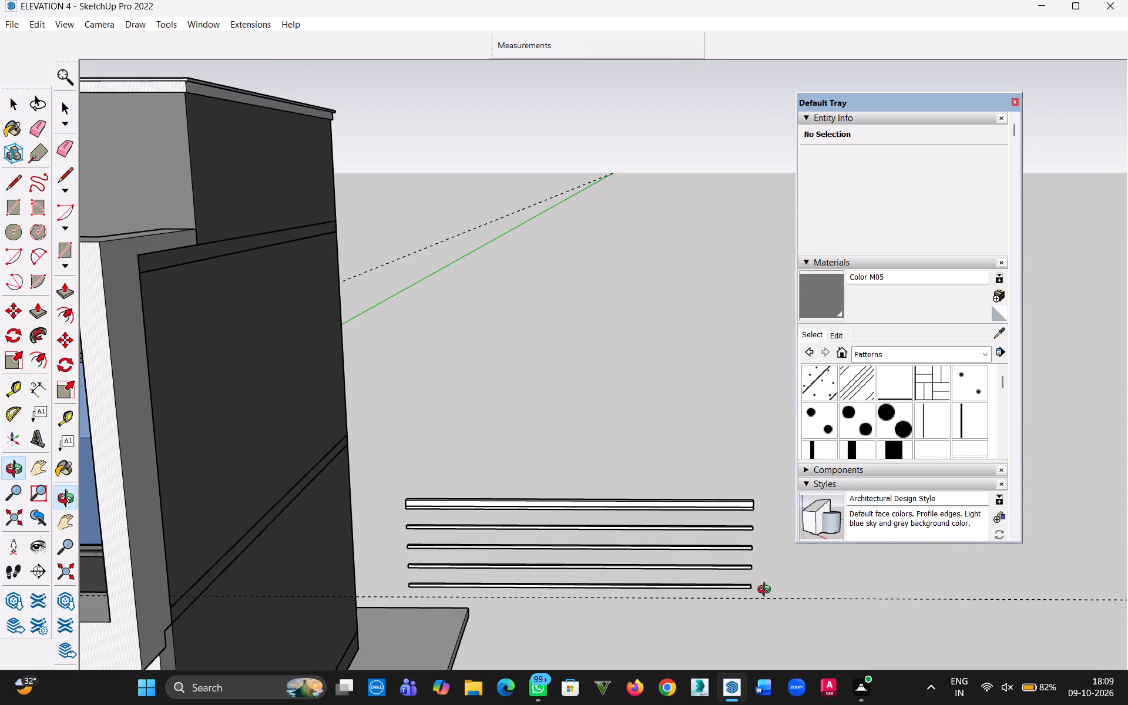
pyautogui.moveTo(767, 591); pyautogui.dragTo(771, 418, button='middle')
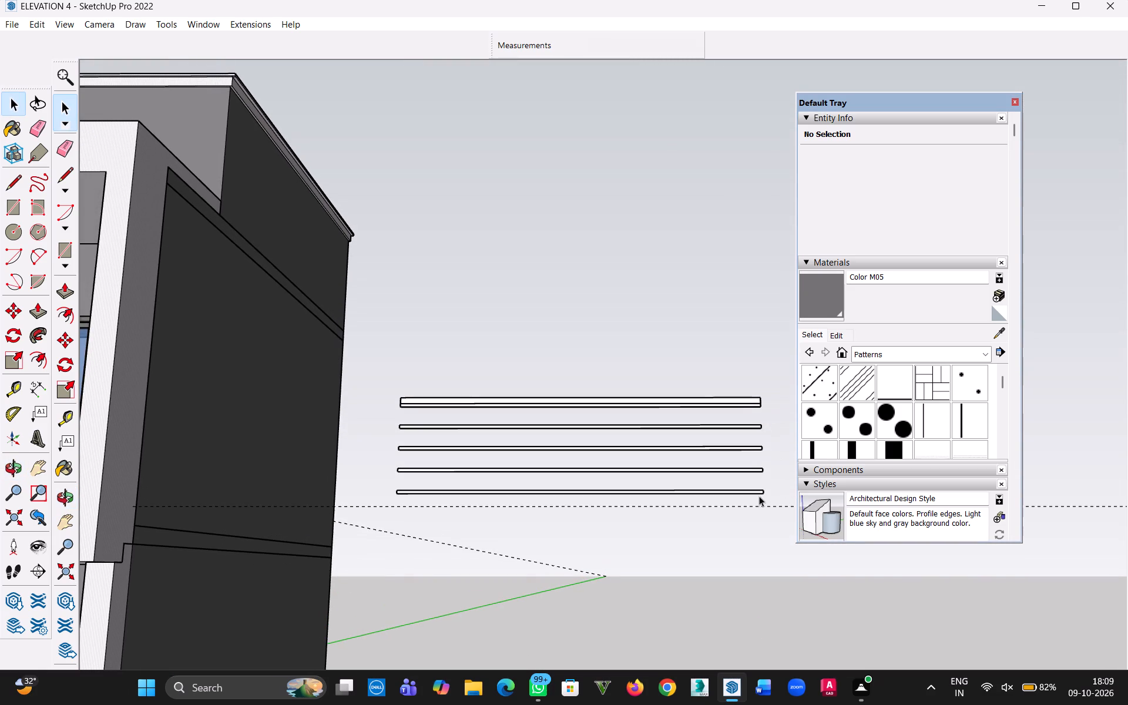
pyautogui.moveTo(754, 500); pyautogui.dragTo(676, 387)
pyautogui.rightClick(668, 407)
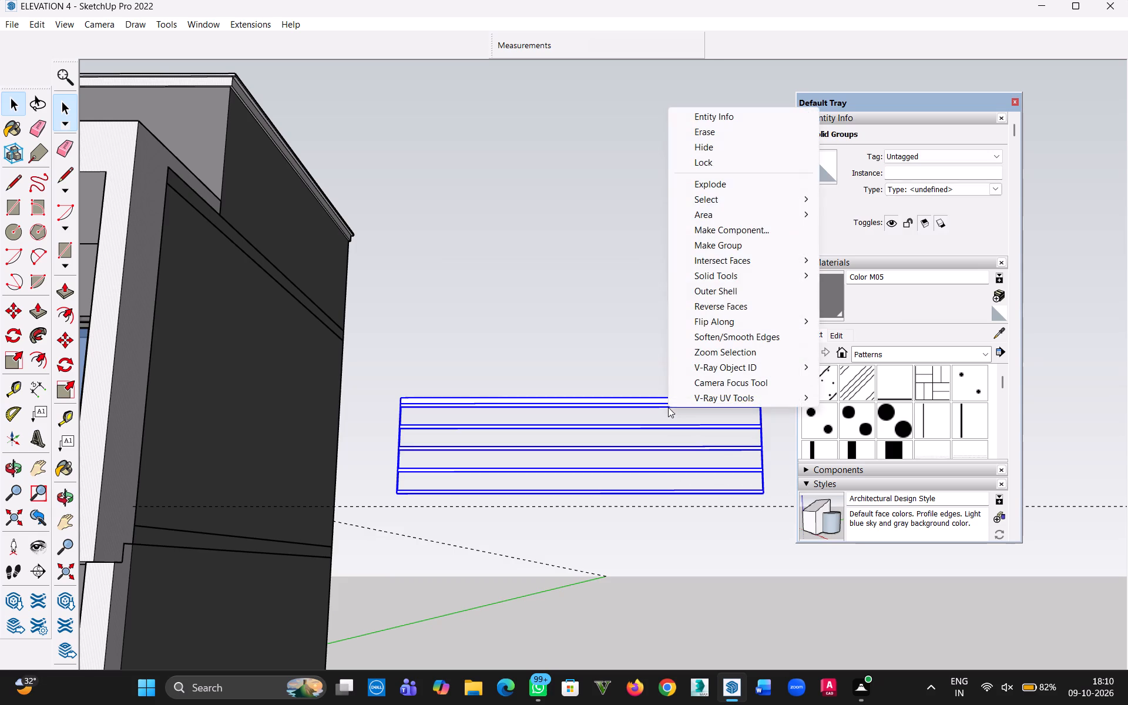
pyautogui.click(717, 246)
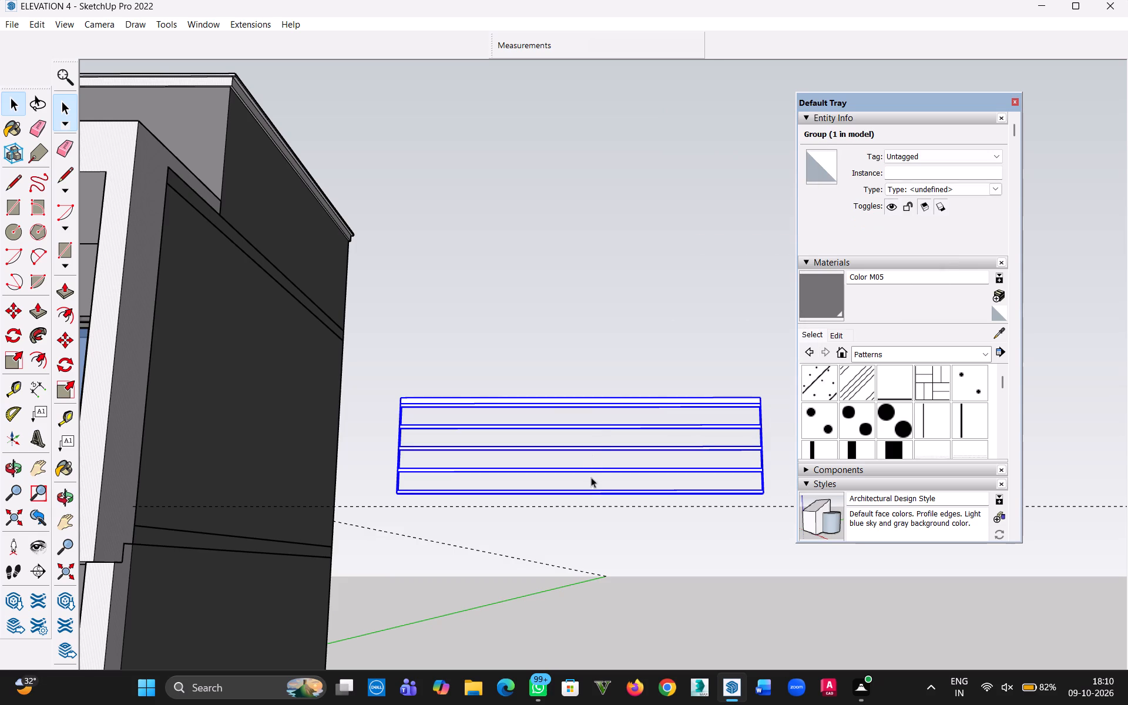
# Move the railing group by the top rail's lower corner at its house end to the guide intersection on the wall edge at the upper balcony opening.
pyautogui.press('m')
pyautogui.scroll(9, 380, 409)
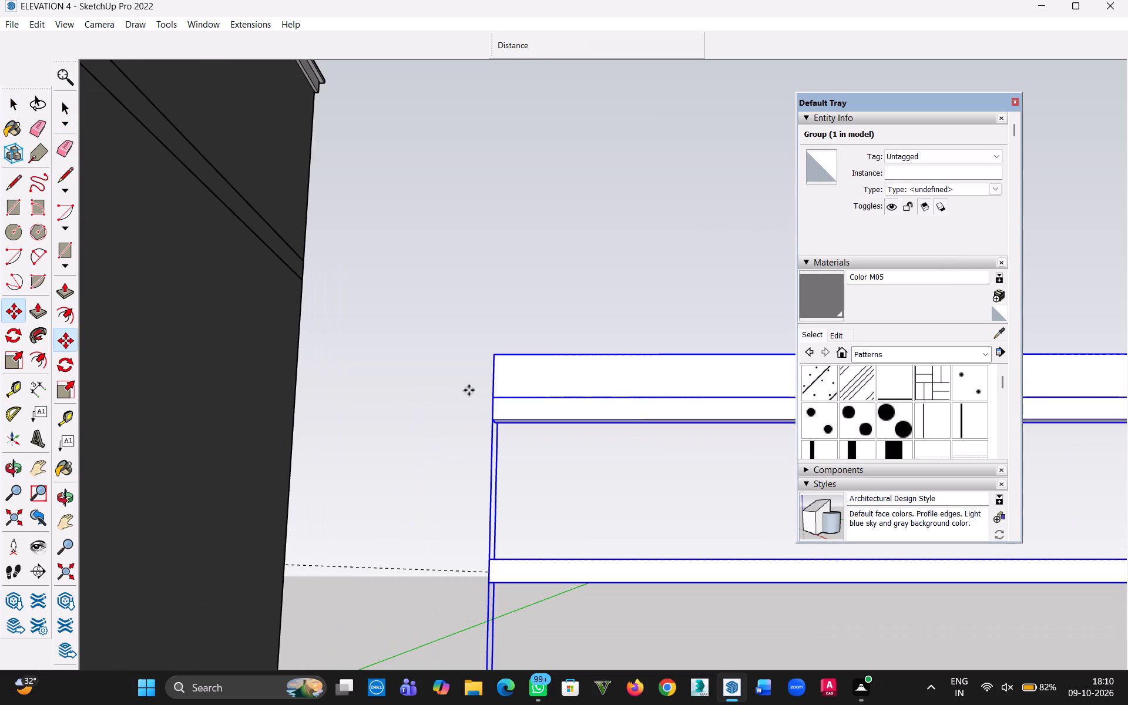
pyautogui.click(496, 397)
pyautogui.scroll(-10, 434, 482)
pyautogui.press('h')
pyautogui.moveTo(346, 465); pyautogui.dragTo(703, 442)
pyautogui.scroll(-6, 595, 501)
pyautogui.moveTo(399, 472); pyautogui.dragTo(506, 531, button='middle')
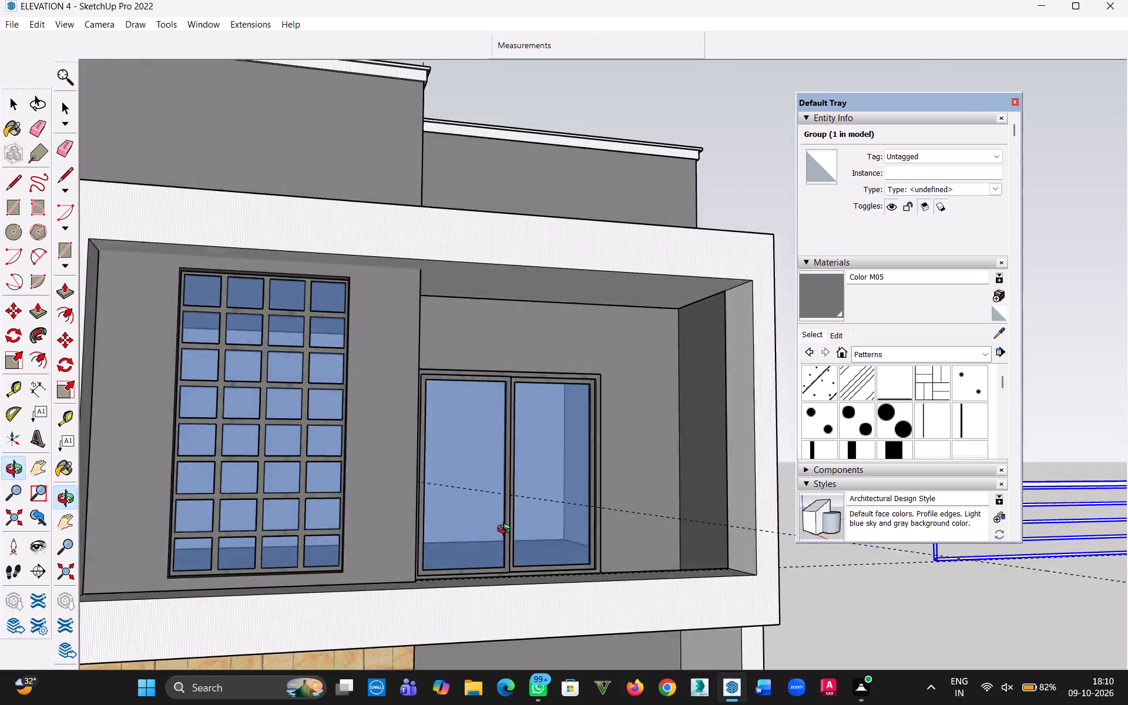
pyautogui.moveTo(506, 531); pyautogui.dragTo(488, 552, button='middle')
pyautogui.press('h')
pyautogui.moveTo(377, 555); pyautogui.dragTo(579, 505)
pyautogui.moveTo(574, 507); pyautogui.dragTo(402, 550, button='middle')
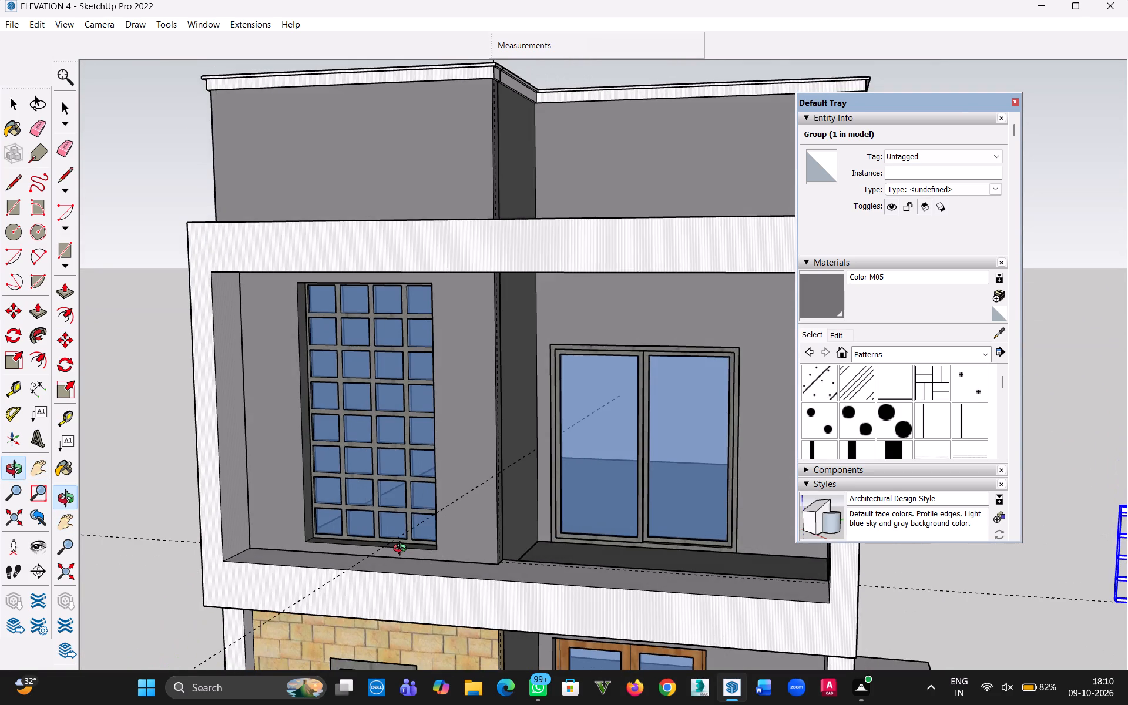
pyautogui.moveTo(402, 550); pyautogui.dragTo(396, 550, button='middle')
pyautogui.press('Escape')
pyautogui.scroll(4, 520, 459)
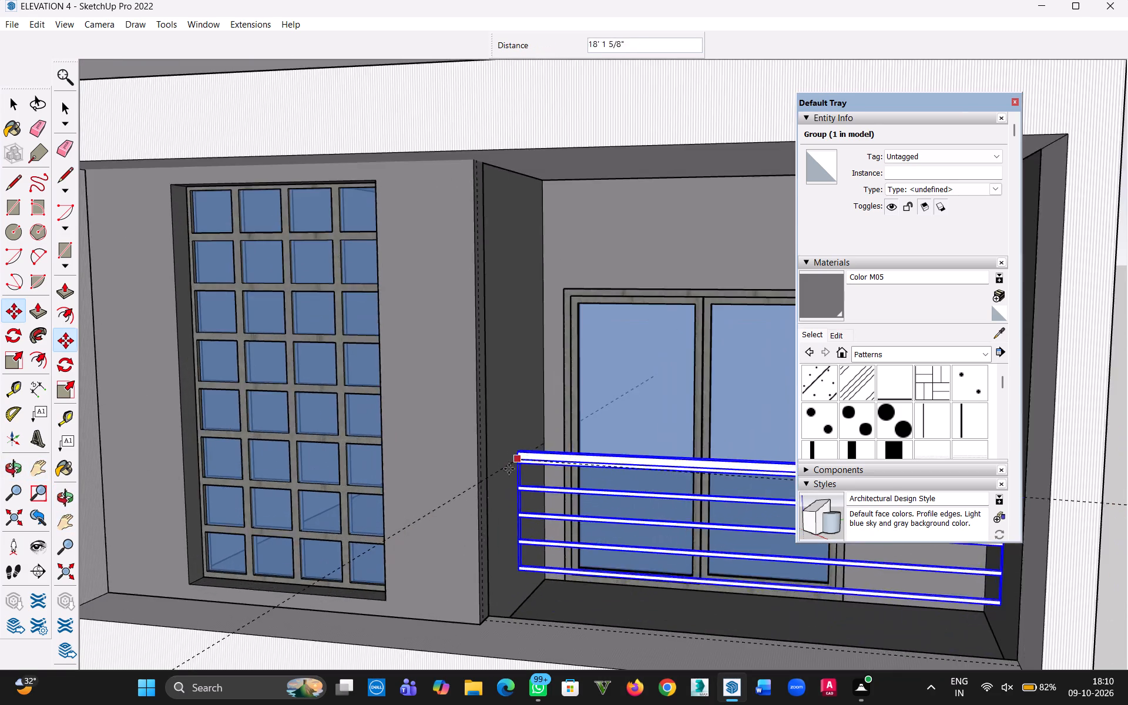
pyautogui.scroll(13, 509, 469)
pyautogui.click(471, 427)
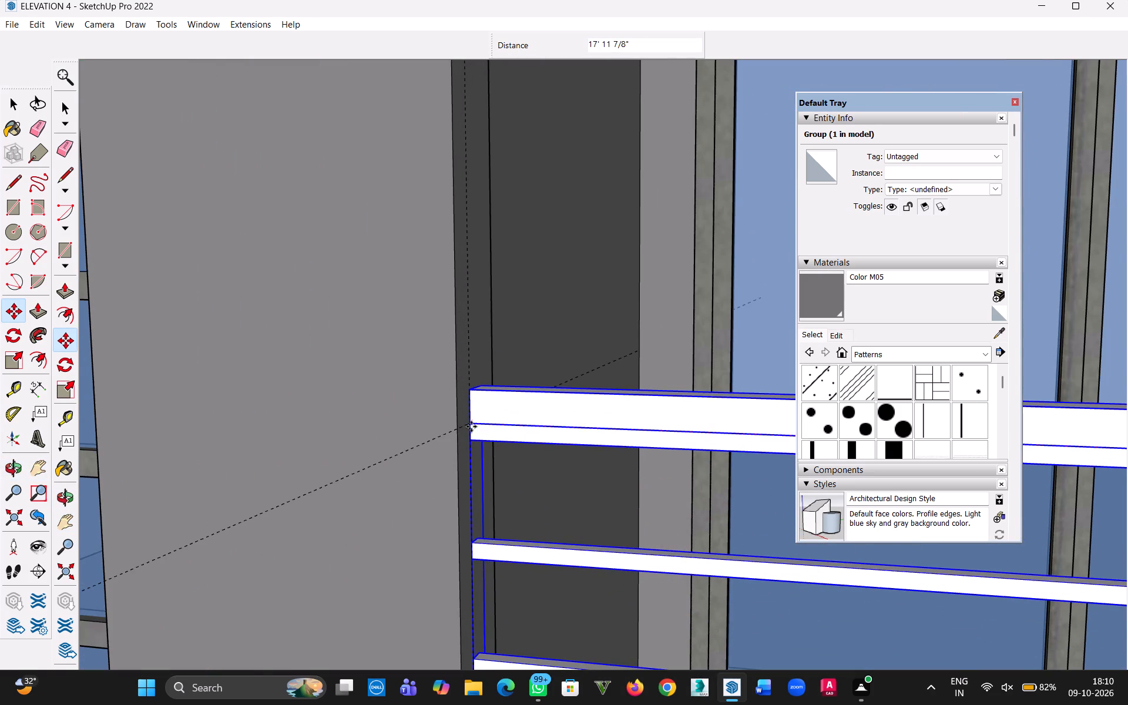
# Clear the selection and delete all the construction guides from the model.
pyautogui.scroll(-16, 515, 488)
pyautogui.scroll(-3, 581, 564)
pyautogui.press('h')
pyautogui.moveTo(588, 574); pyautogui.dragTo(447, 518)
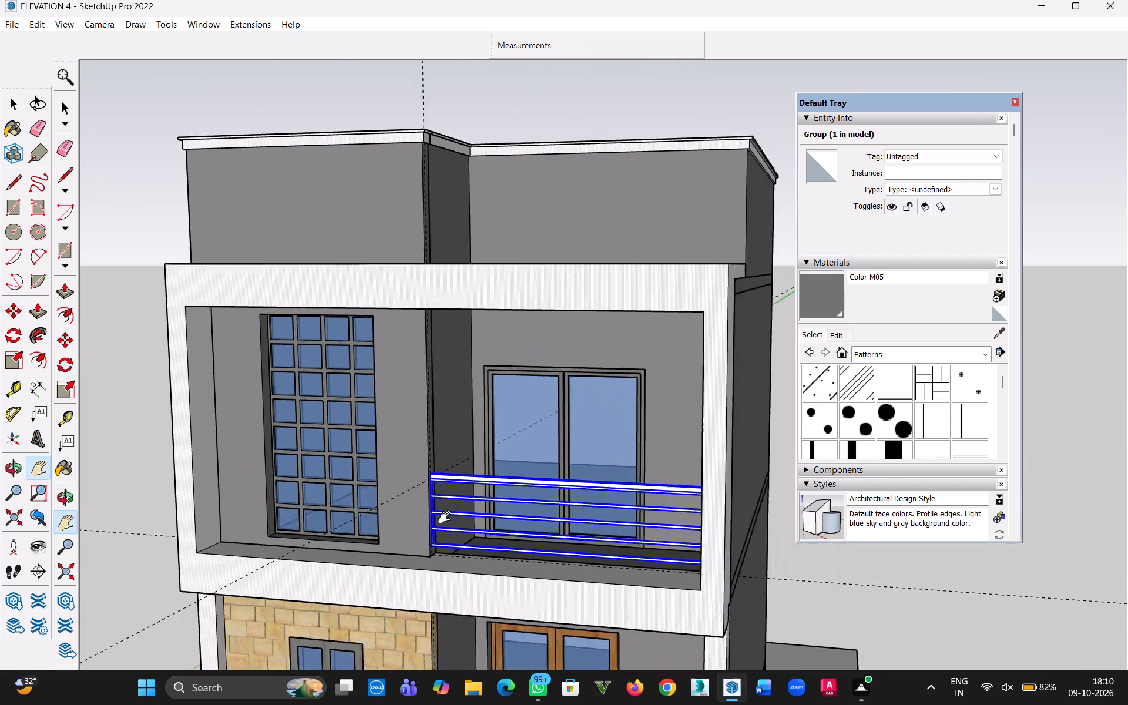
pyautogui.moveTo(447, 518); pyautogui.dragTo(328, 487)
pyautogui.moveTo(338, 498); pyautogui.dragTo(446, 510, button='middle')
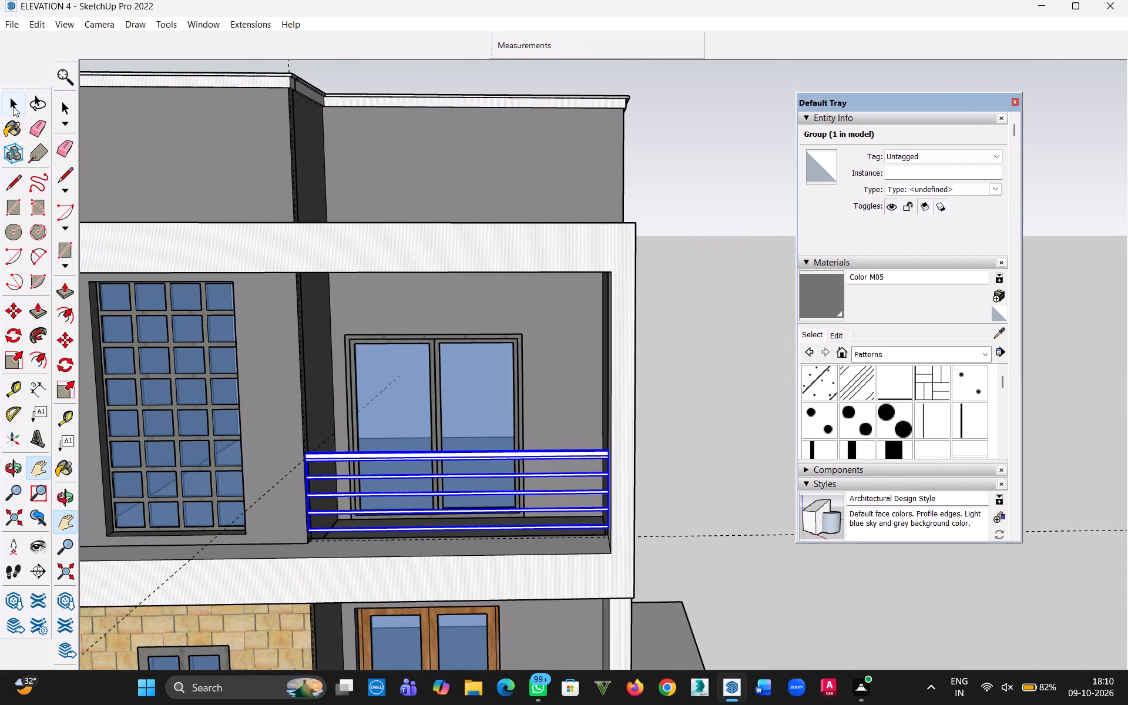
pyautogui.click(15, 106)
pyautogui.click(712, 196)
pyautogui.click(42, 23)
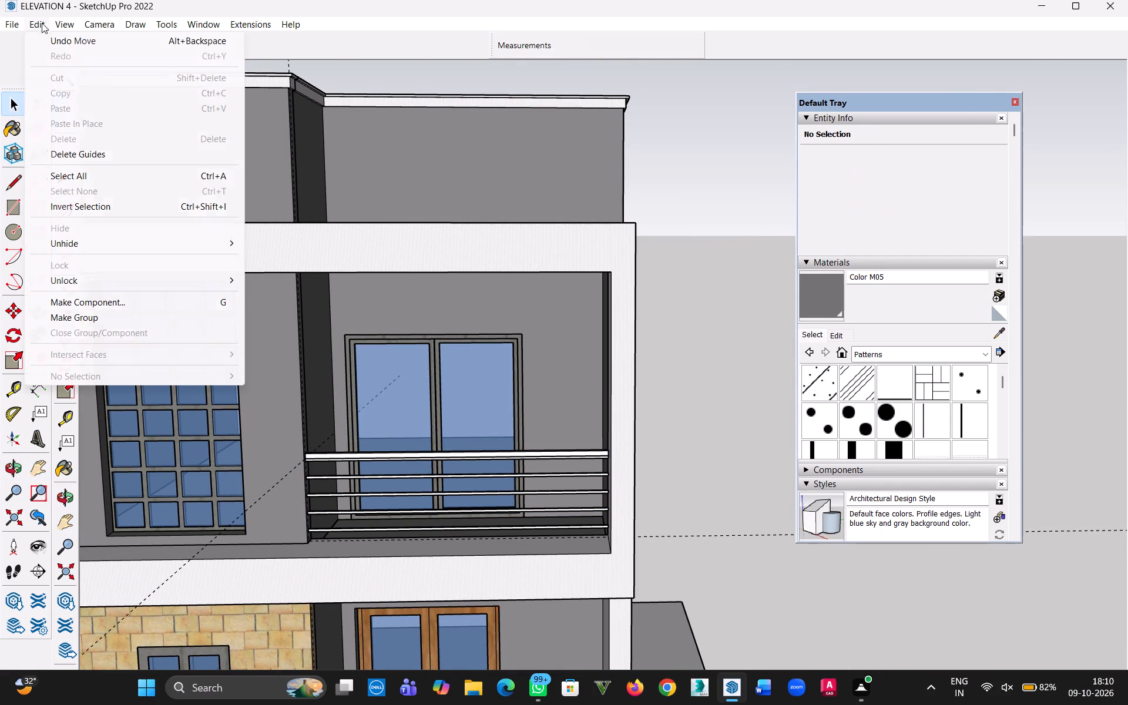
pyautogui.click(98, 156)
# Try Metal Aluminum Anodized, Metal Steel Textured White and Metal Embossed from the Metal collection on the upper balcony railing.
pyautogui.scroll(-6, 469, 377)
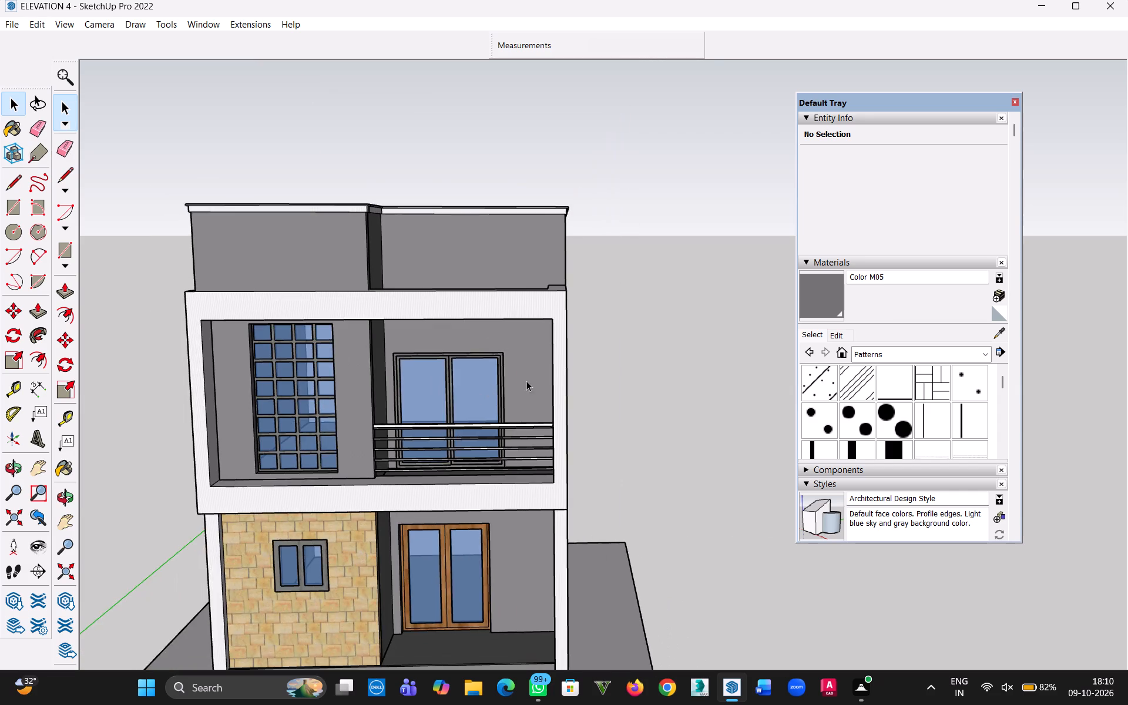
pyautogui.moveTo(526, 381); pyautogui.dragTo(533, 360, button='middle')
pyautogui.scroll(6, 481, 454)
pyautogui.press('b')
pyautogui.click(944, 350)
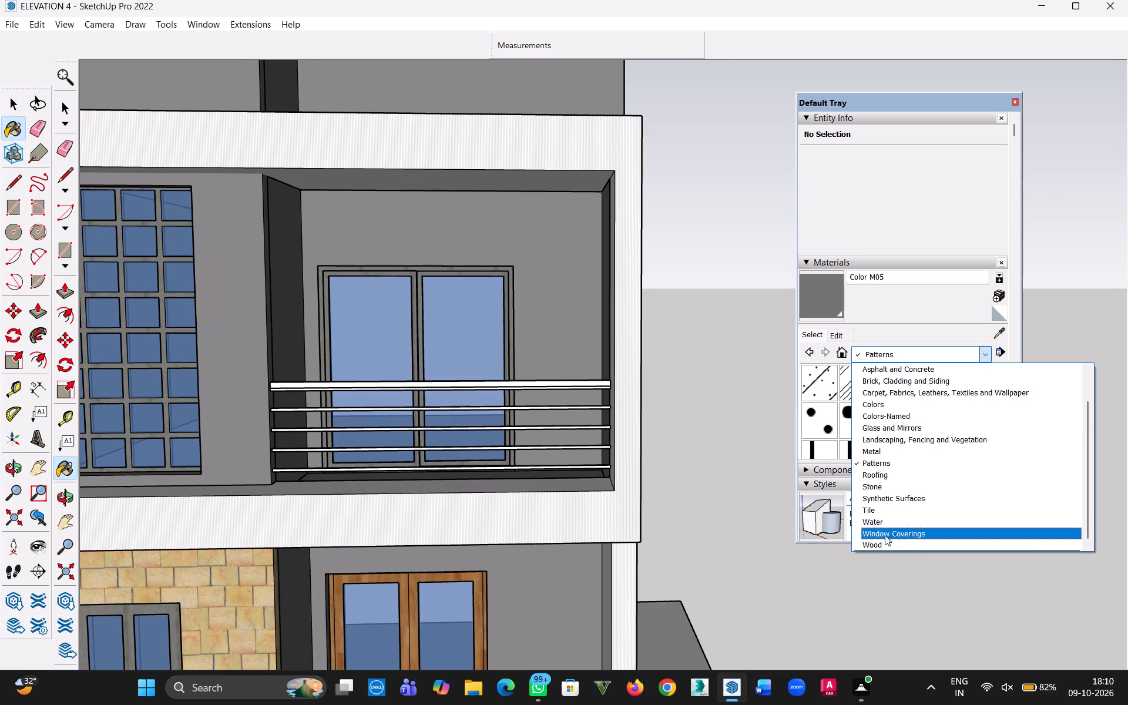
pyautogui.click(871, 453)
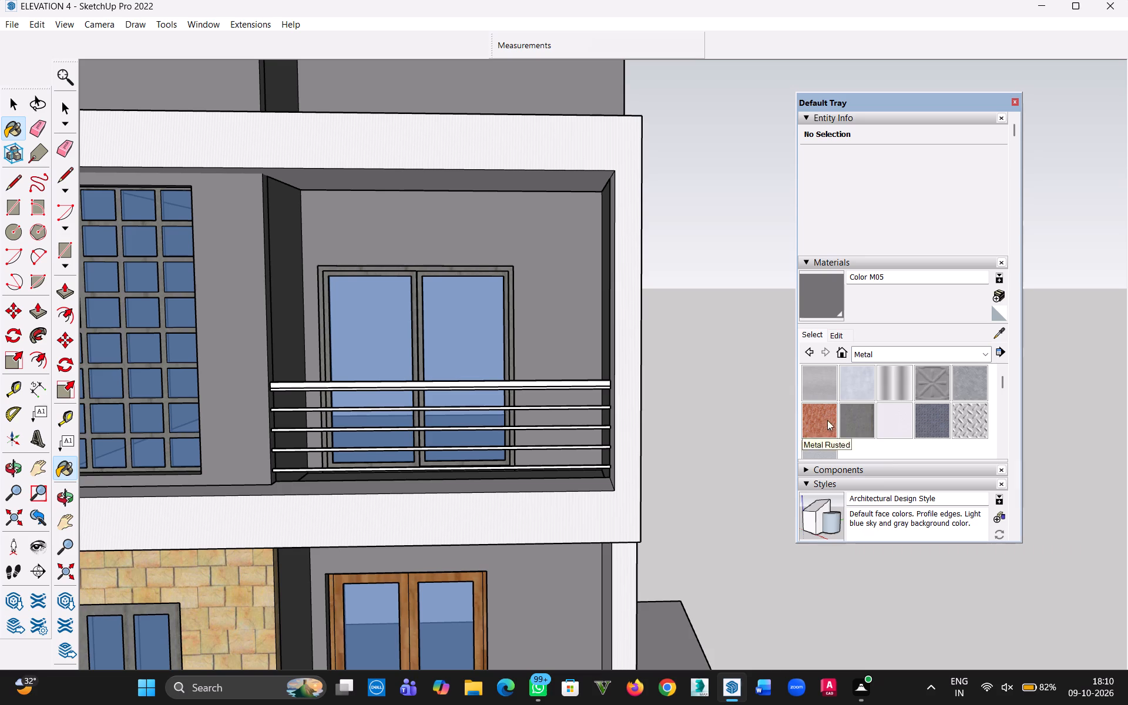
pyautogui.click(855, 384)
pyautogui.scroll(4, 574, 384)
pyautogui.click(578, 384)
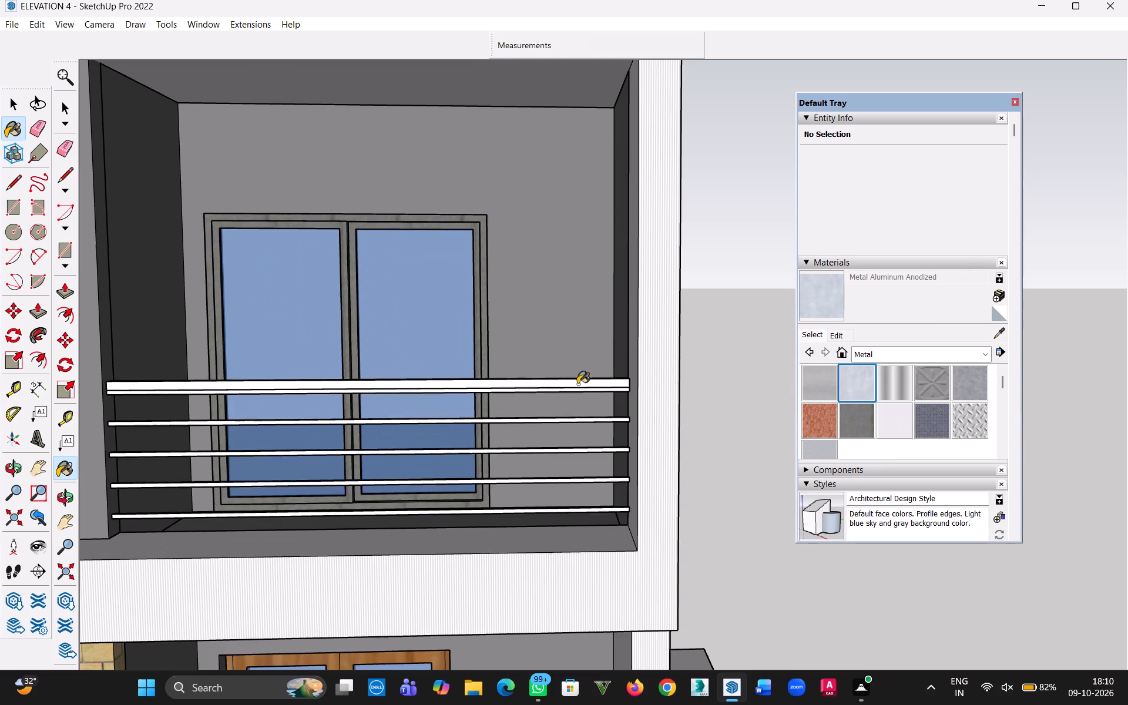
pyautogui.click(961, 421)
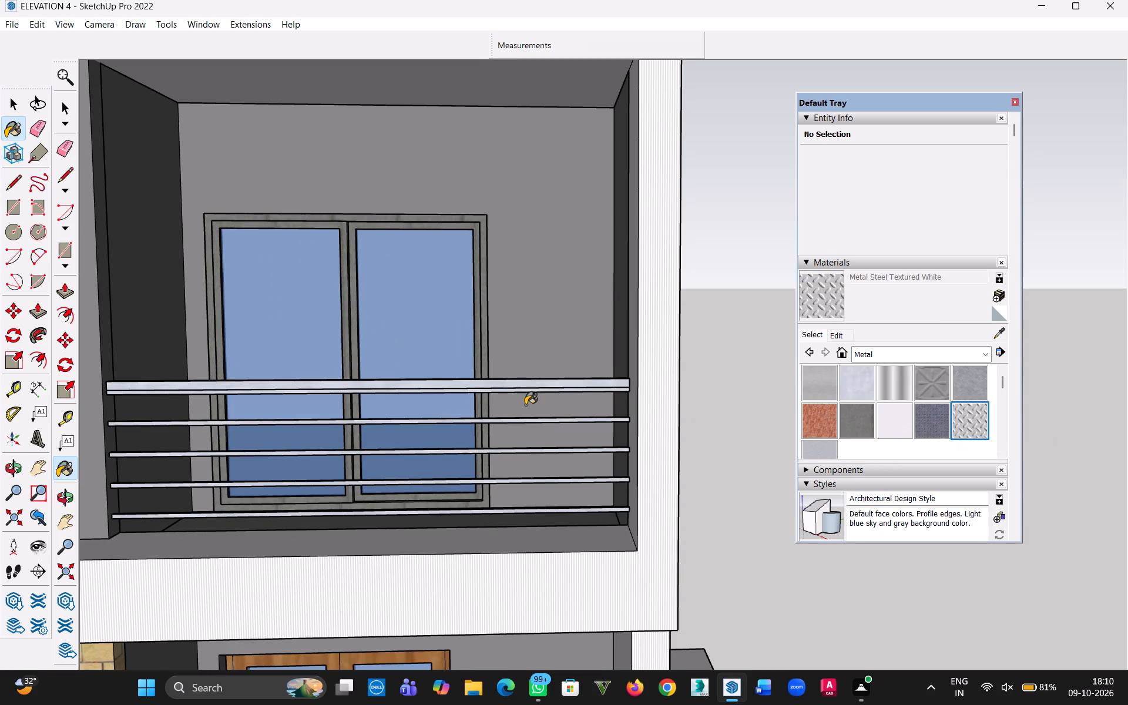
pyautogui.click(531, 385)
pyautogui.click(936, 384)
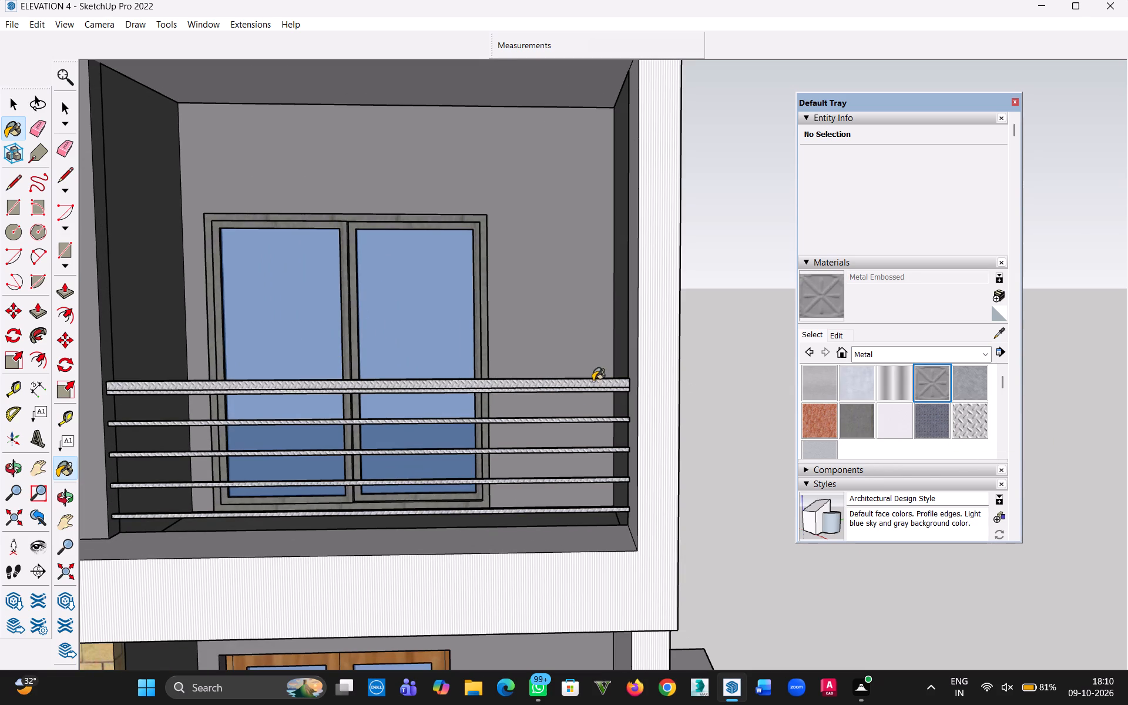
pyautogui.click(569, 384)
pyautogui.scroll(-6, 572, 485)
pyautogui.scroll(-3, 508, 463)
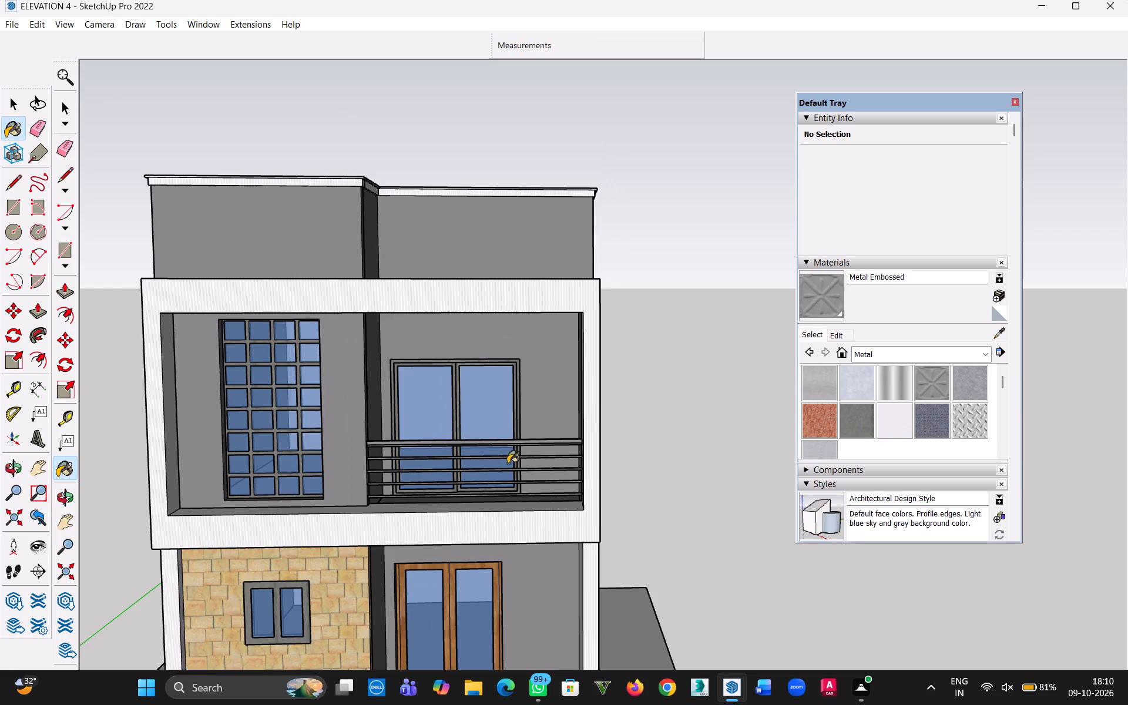
# Paint the upper balcony railing with Metal Seamed from the Metal collection.
pyautogui.click(851, 411)
pyautogui.scroll(9, 615, 447)
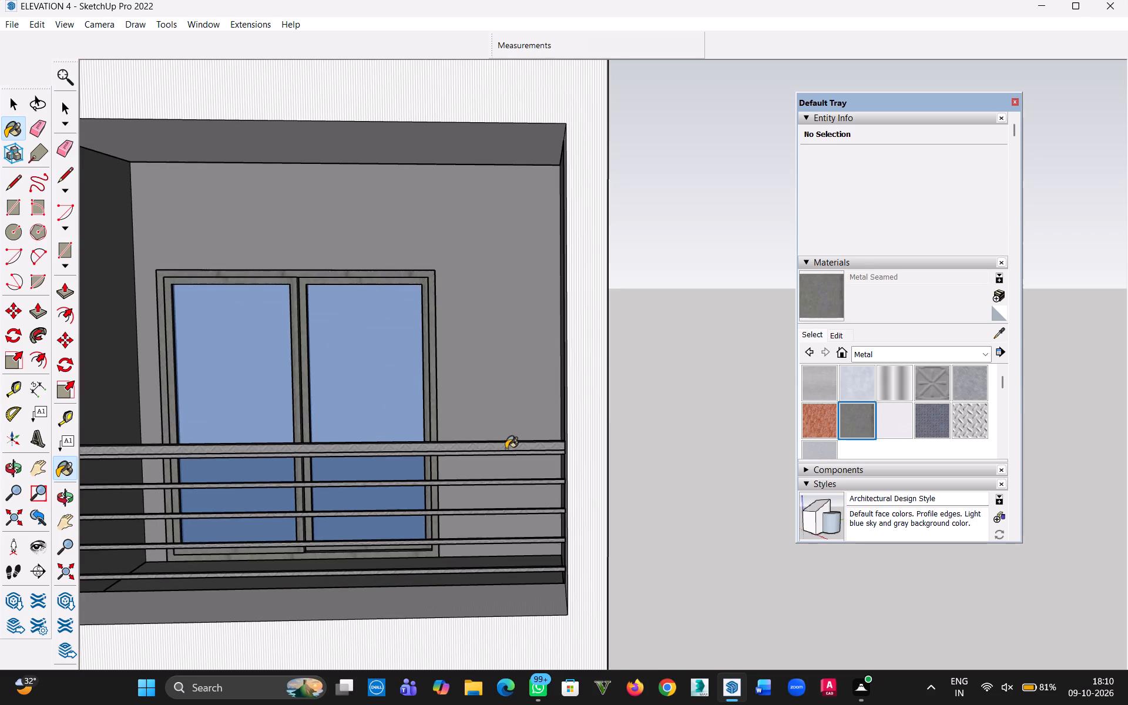
pyautogui.click(506, 449)
# Examine the painted railing and the whole front of the house from several angles.
pyautogui.scroll(-12, 590, 476)
pyautogui.moveTo(599, 514); pyautogui.dragTo(633, 350, button='middle')
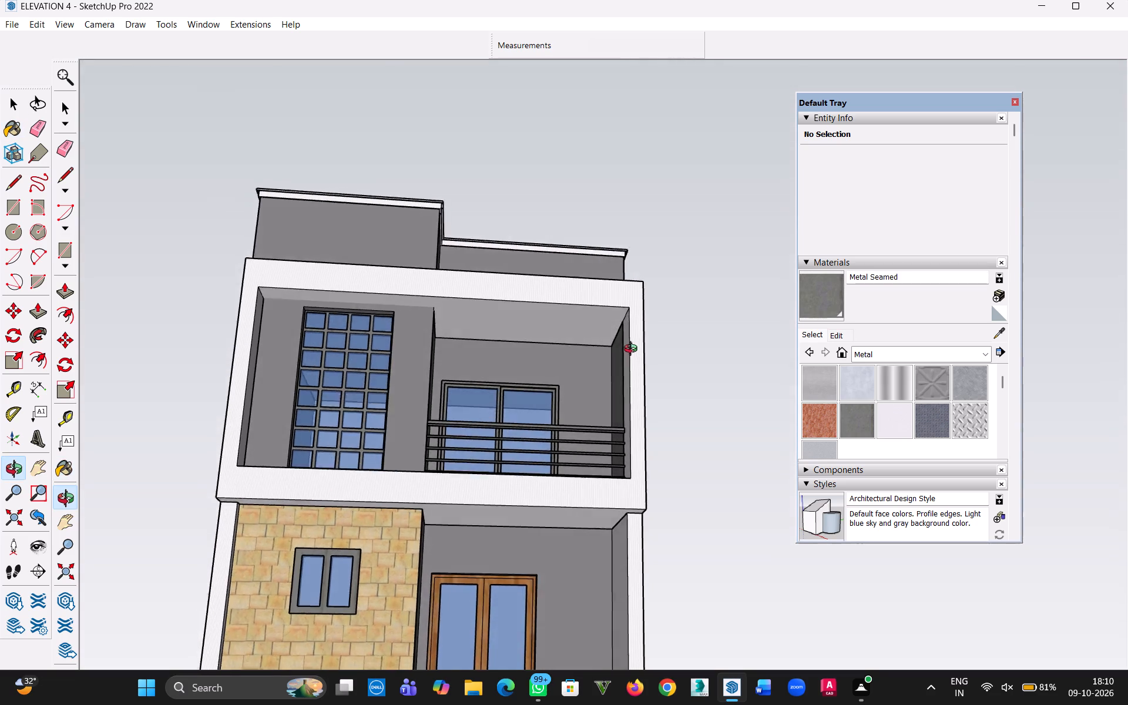
pyautogui.moveTo(633, 350); pyautogui.dragTo(587, 573, button='middle')
pyautogui.scroll(-4, 597, 572)
pyautogui.press('h')
pyautogui.moveTo(600, 596); pyautogui.dragTo(615, 452)
pyautogui.moveTo(579, 469); pyautogui.dragTo(617, 429, button='middle')
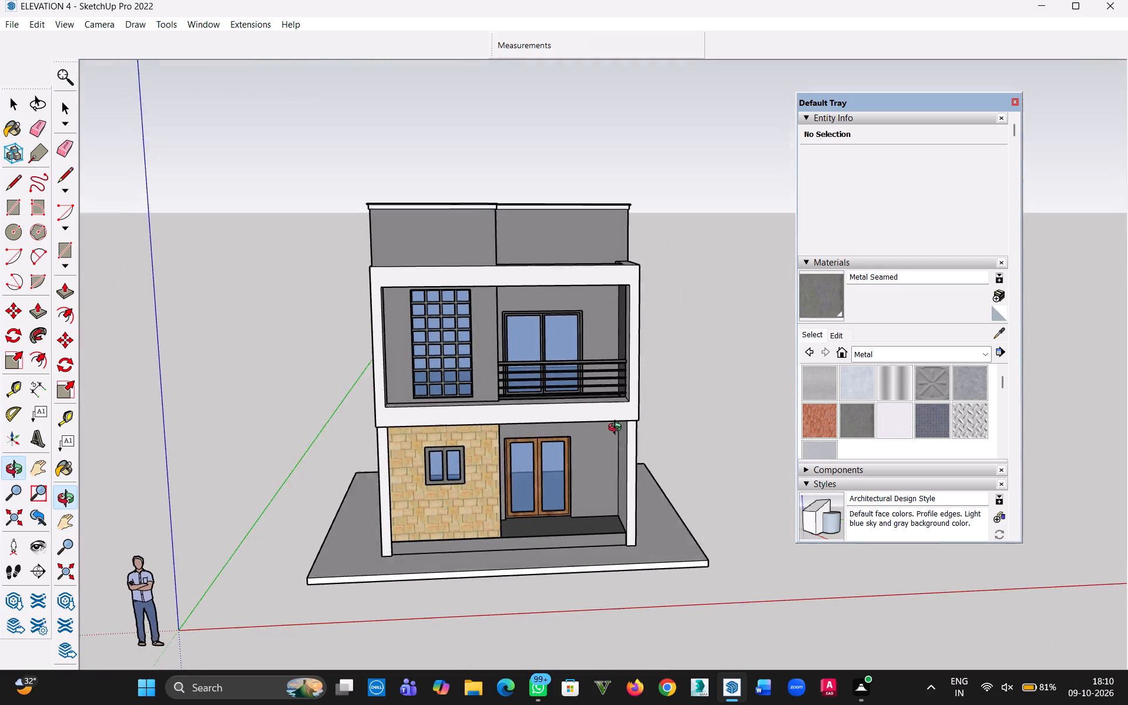
pyautogui.moveTo(617, 429); pyautogui.dragTo(623, 403, button='middle')
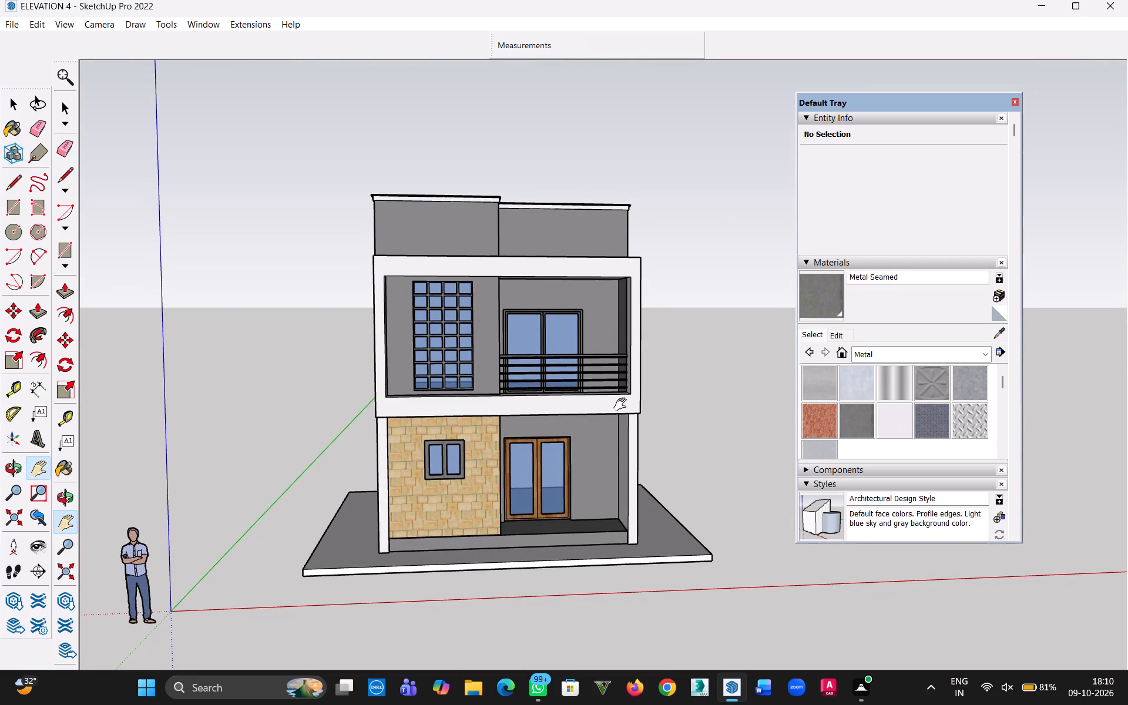
pyautogui.moveTo(593, 533); pyautogui.dragTo(589, 573, button='middle')
# Draw a line from the stone wall's lower corner 2" to the porch's front edge and 1' down to the ground slab.
pyautogui.scroll(5, 560, 562)
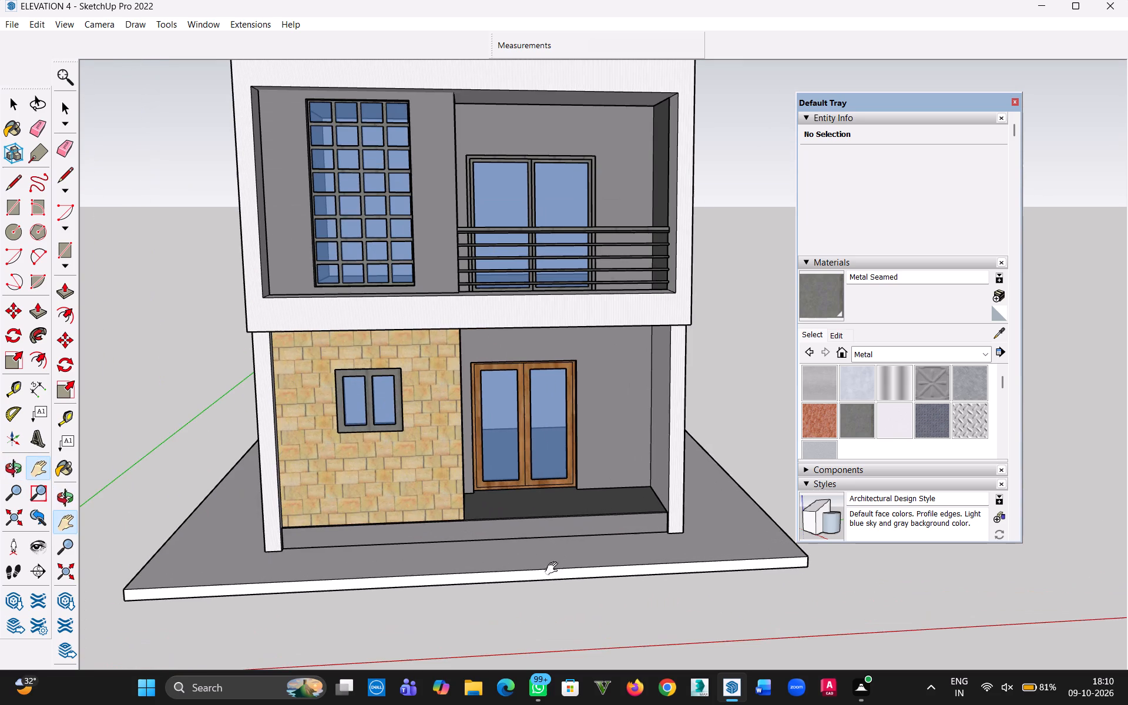
pyautogui.moveTo(539, 546); pyautogui.dragTo(550, 571, button='middle')
pyautogui.scroll(4, 541, 575)
pyautogui.press('l')
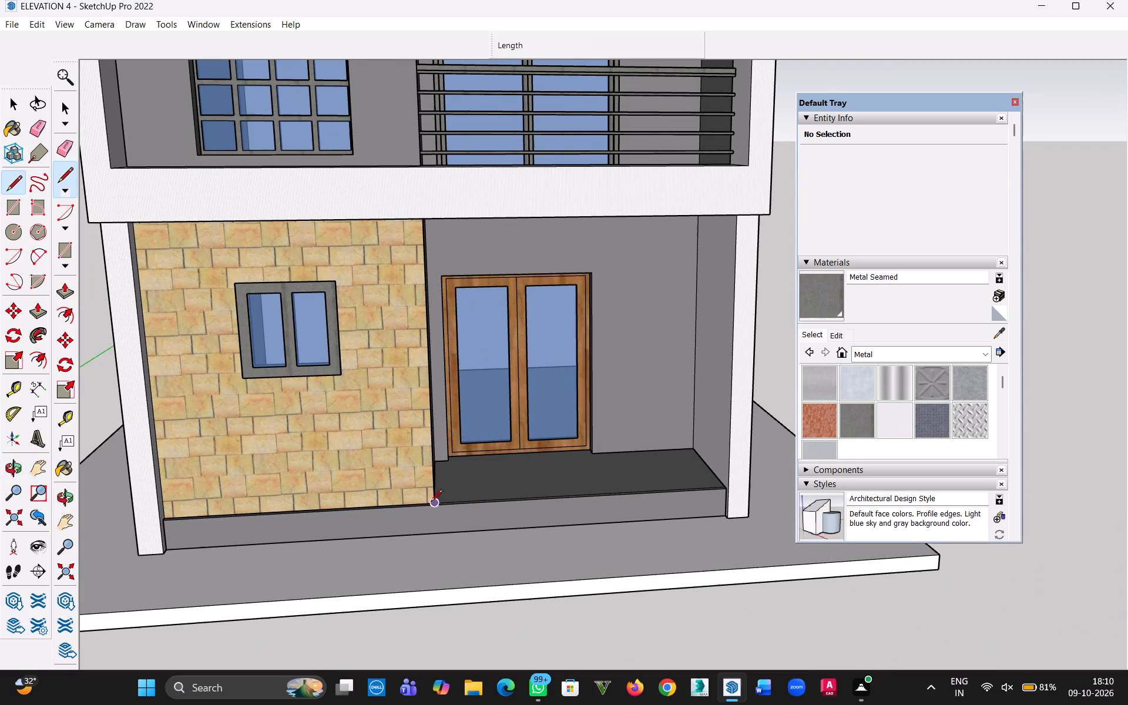
pyautogui.scroll(13, 439, 519)
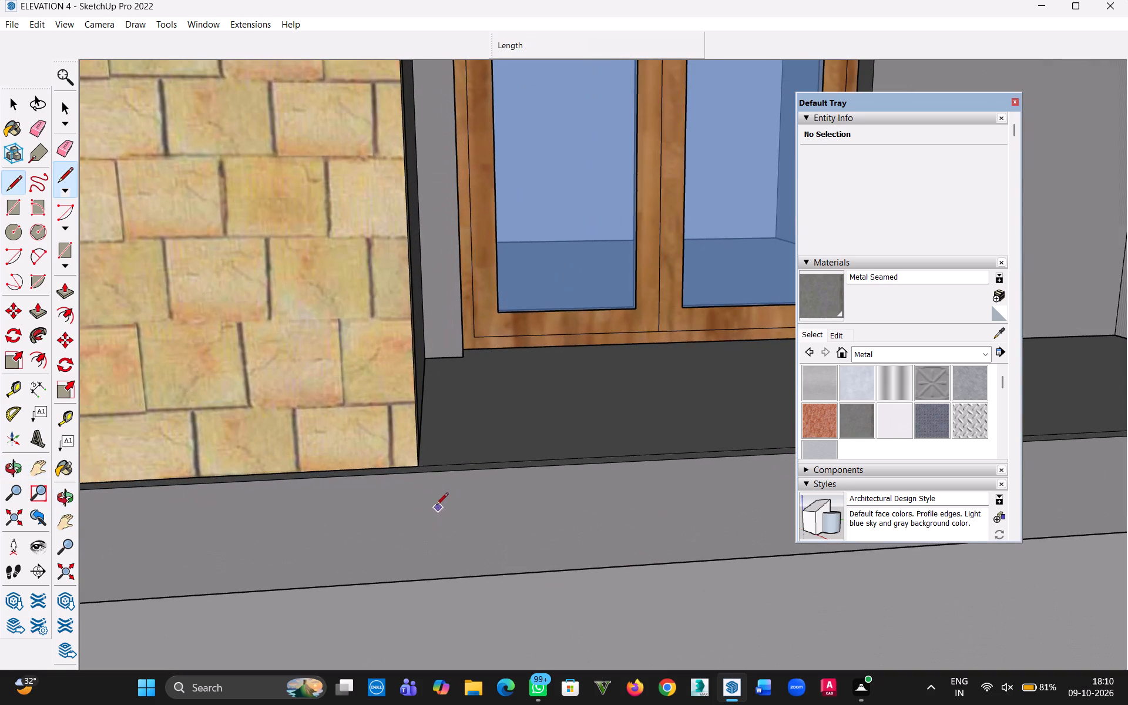
pyautogui.click(418, 464)
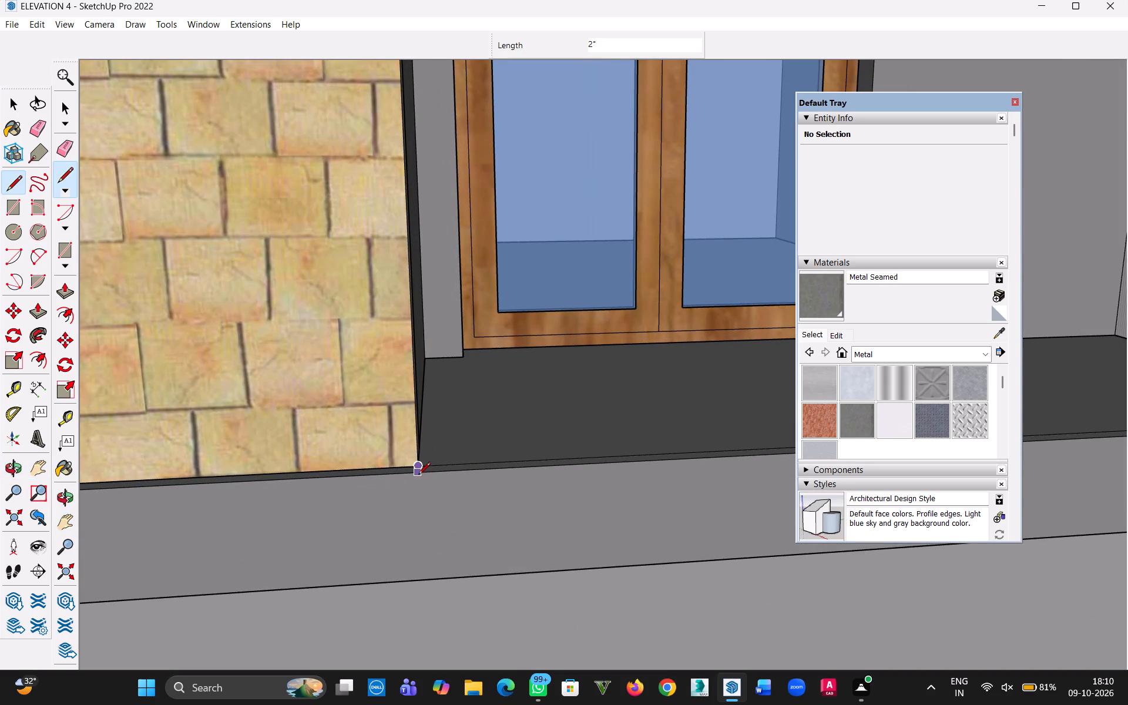
pyautogui.click(418, 475)
pyautogui.click(430, 581)
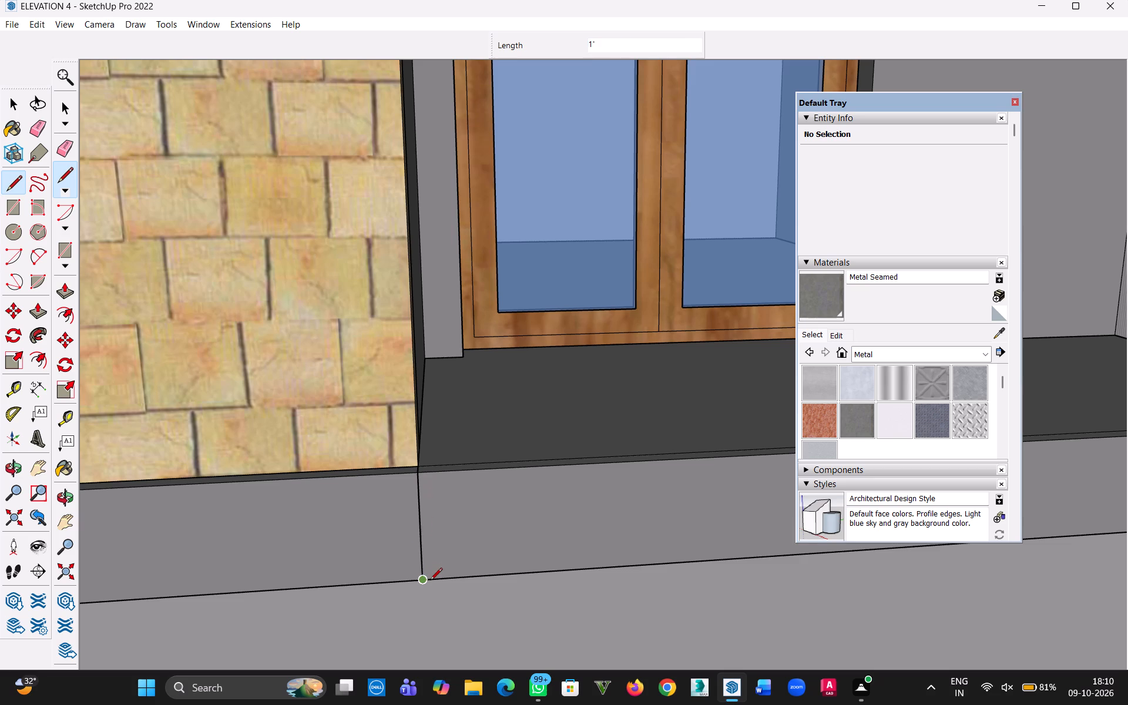
# Close the triangular profile via the ground slab's front edge, with a sloping side of about 4' 5 3/8" back to the porch edge.
pyautogui.scroll(-3, 432, 587)
pyautogui.press('h')
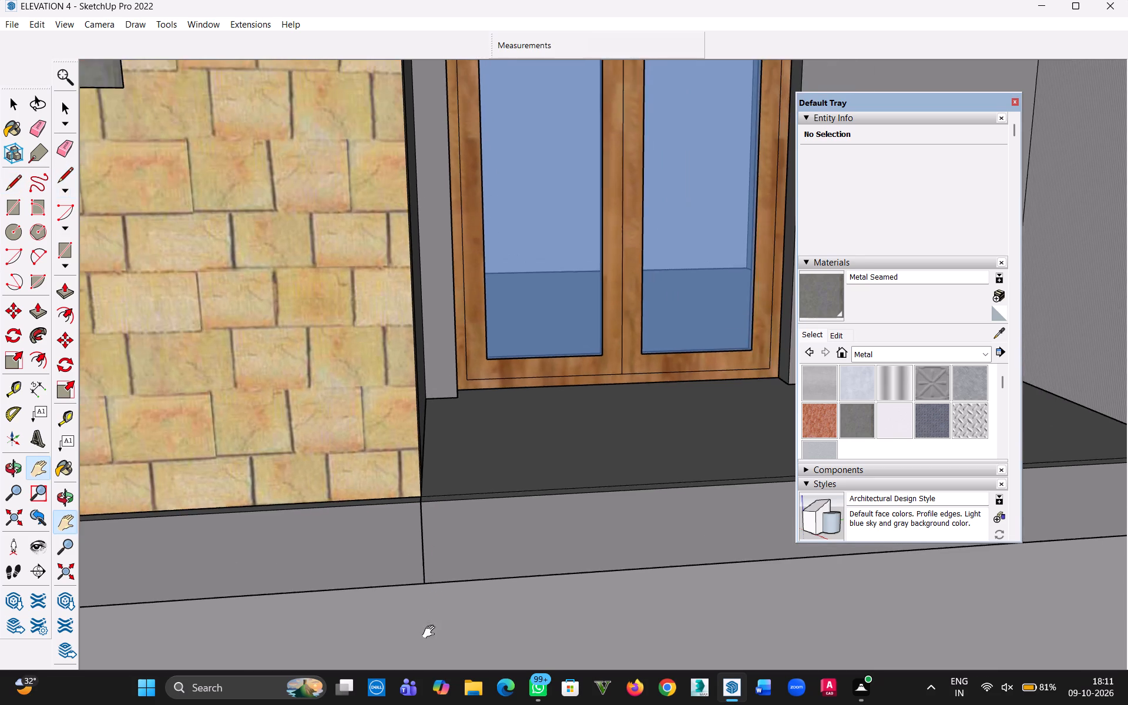
pyautogui.moveTo(432, 632); pyautogui.dragTo(377, 216)
pyautogui.moveTo(377, 216); pyautogui.dragTo(374, 325, button='middle')
pyautogui.press('Escape')
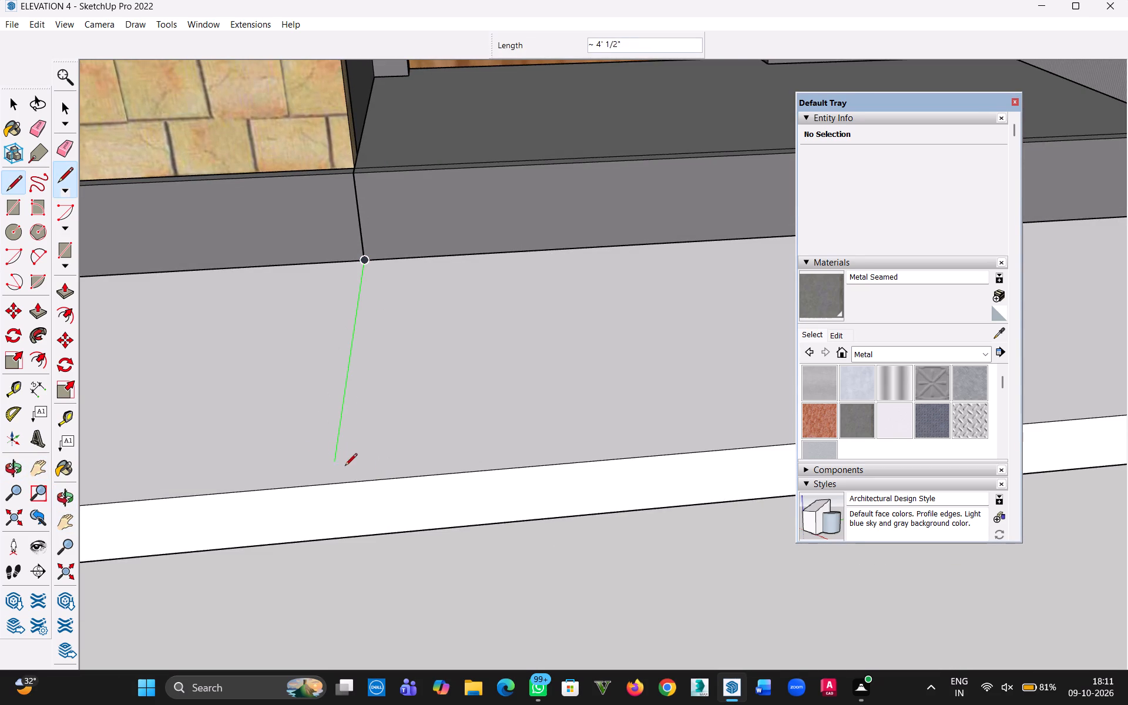
pyautogui.click(335, 483)
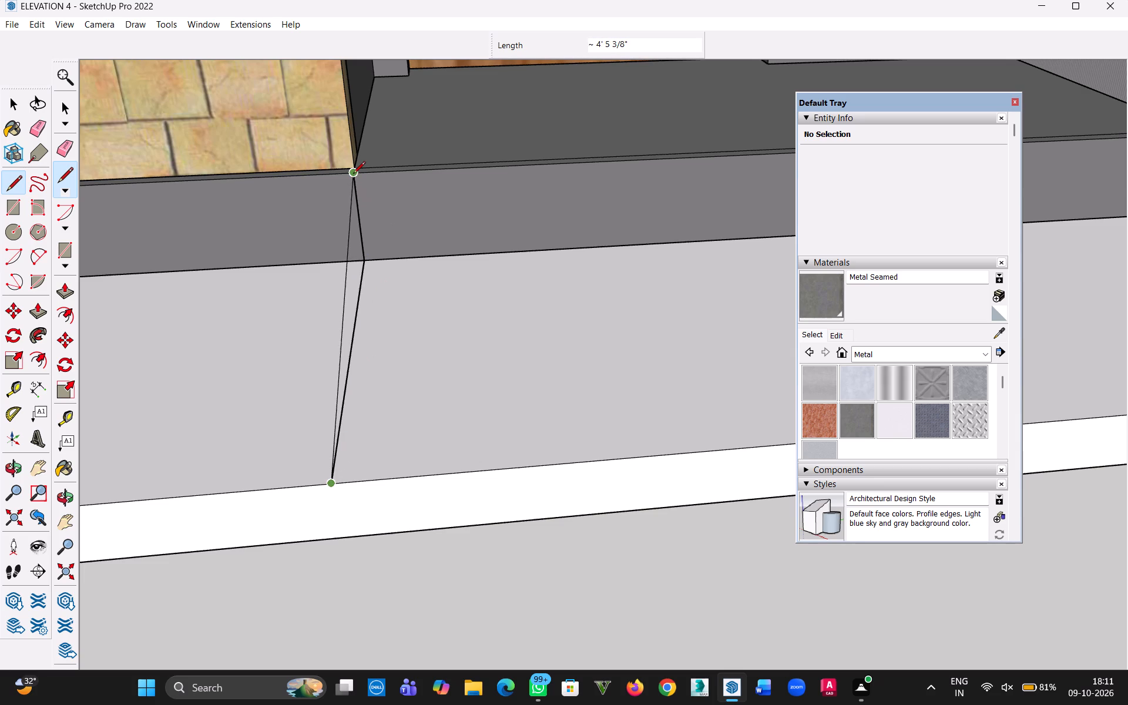
pyautogui.click(353, 174)
pyautogui.click(7, 102)
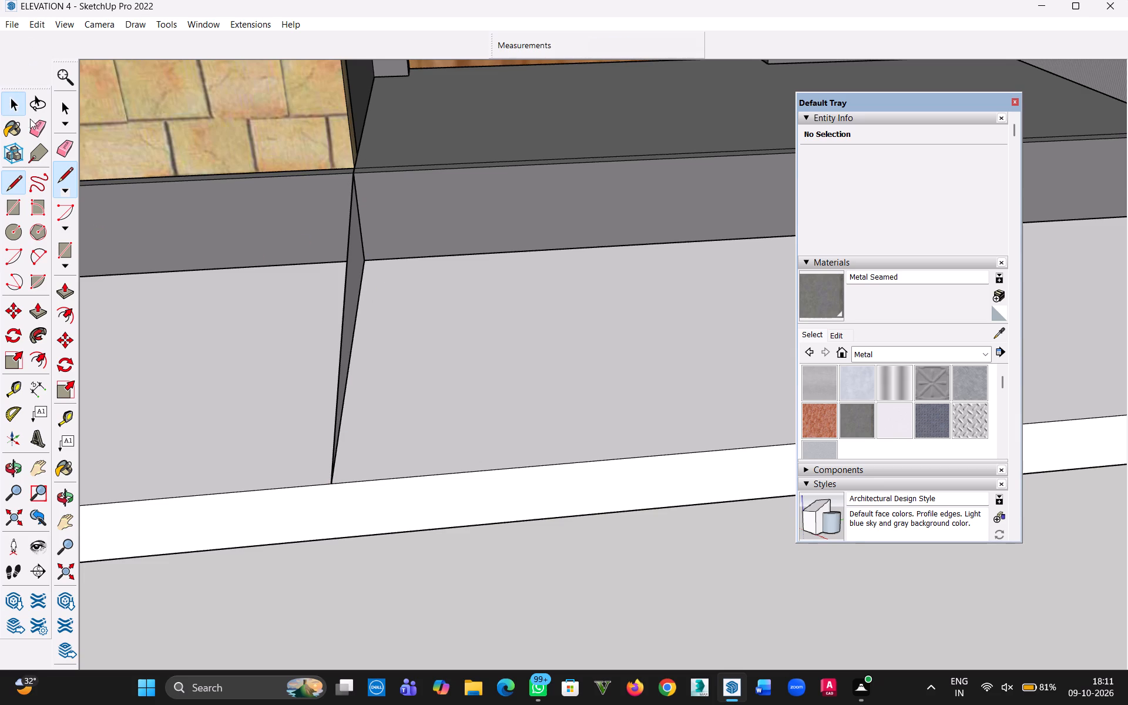
# Extrude the triangular profile 10' along the porch front, ending at the porch edge's corner beside the far column.
pyautogui.scroll(-6, 270, 308)
pyautogui.moveTo(464, 345); pyautogui.dragTo(350, 407, button='middle')
pyautogui.scroll(-3, 349, 410)
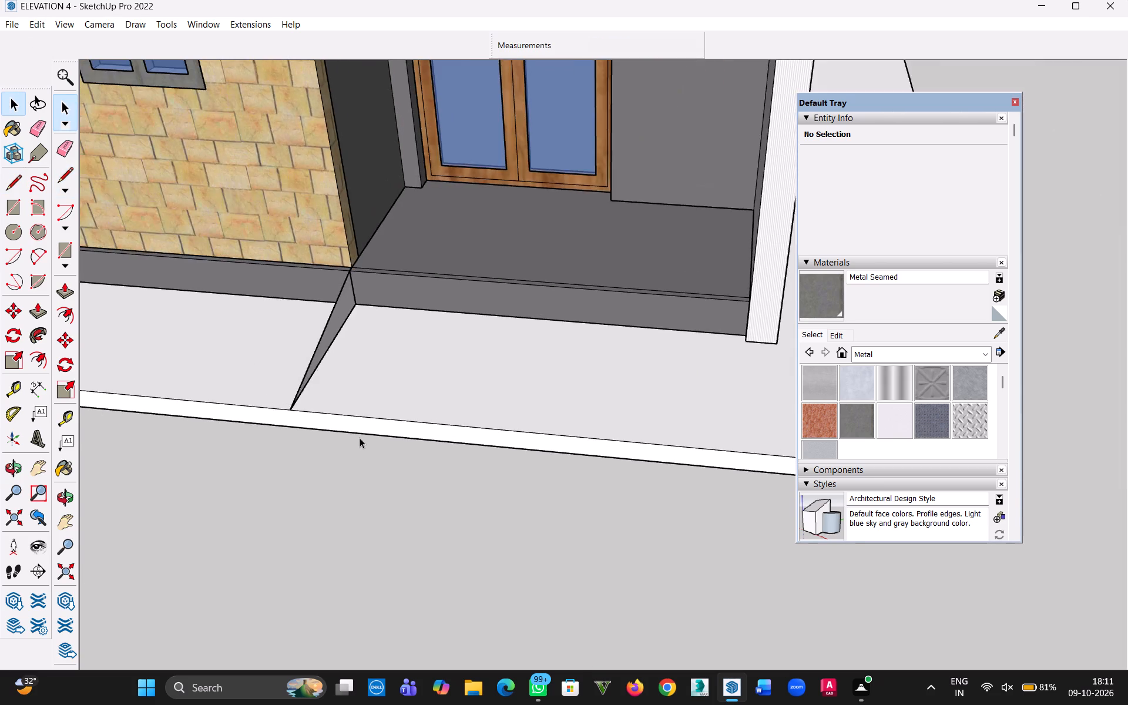
pyautogui.scroll(-5, 360, 438)
pyautogui.scroll(4, 397, 427)
pyautogui.press('p')
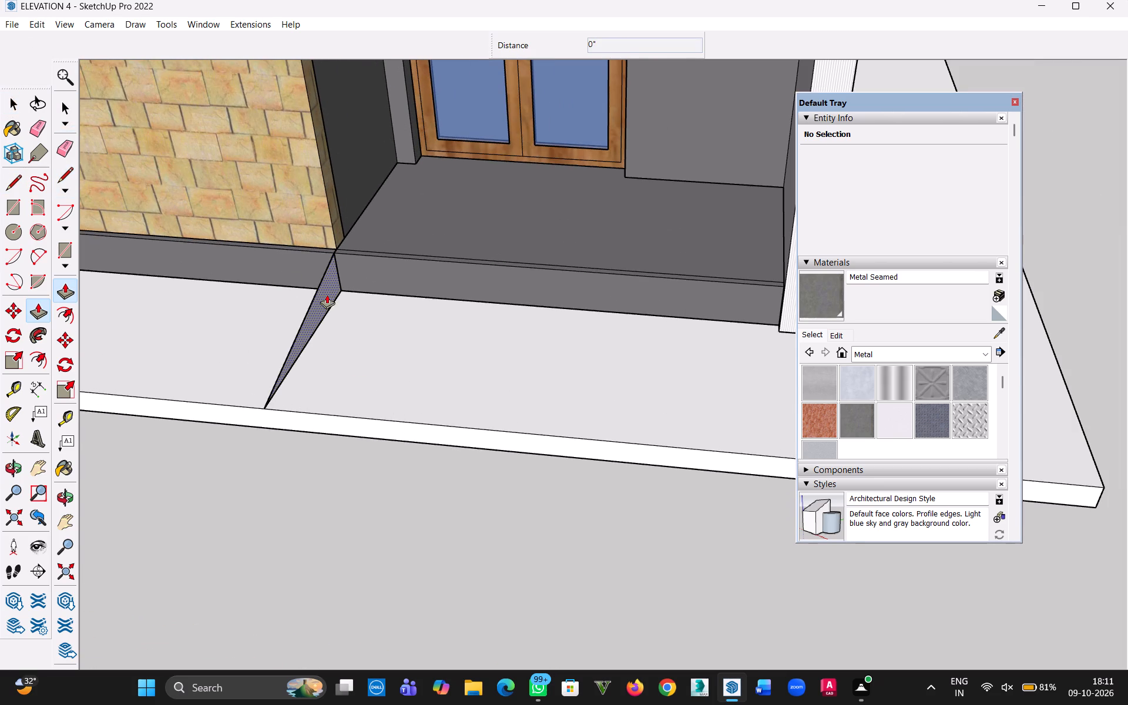
pyautogui.click(327, 294)
pyautogui.press('h')
pyautogui.moveTo(685, 361); pyautogui.dragTo(488, 354)
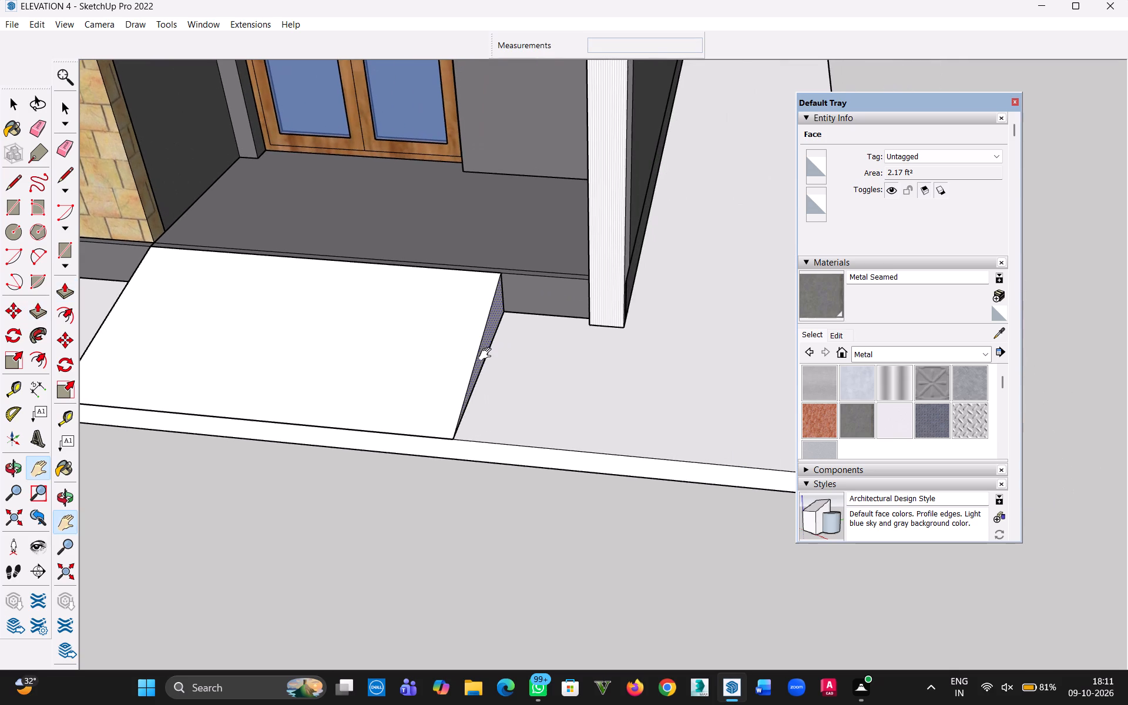
pyautogui.moveTo(488, 354); pyautogui.dragTo(487, 354)
pyautogui.press('Escape')
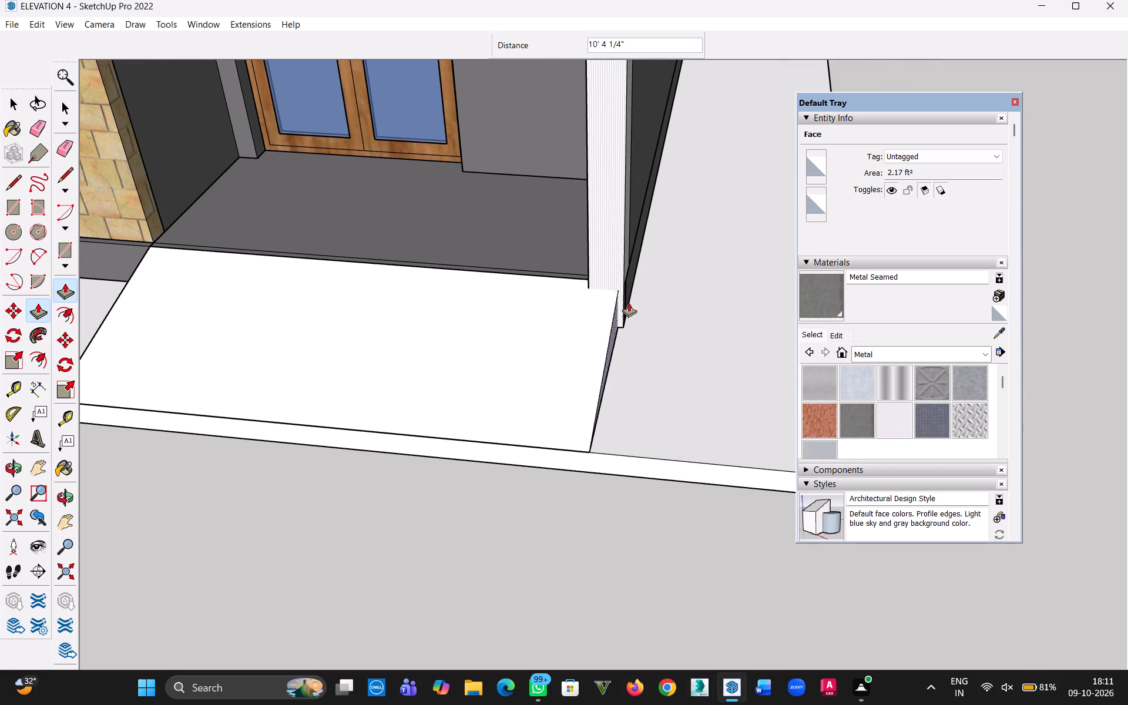
pyautogui.scroll(7, 639, 301)
pyautogui.moveTo(509, 305); pyautogui.dragTo(811, 340, button='middle')
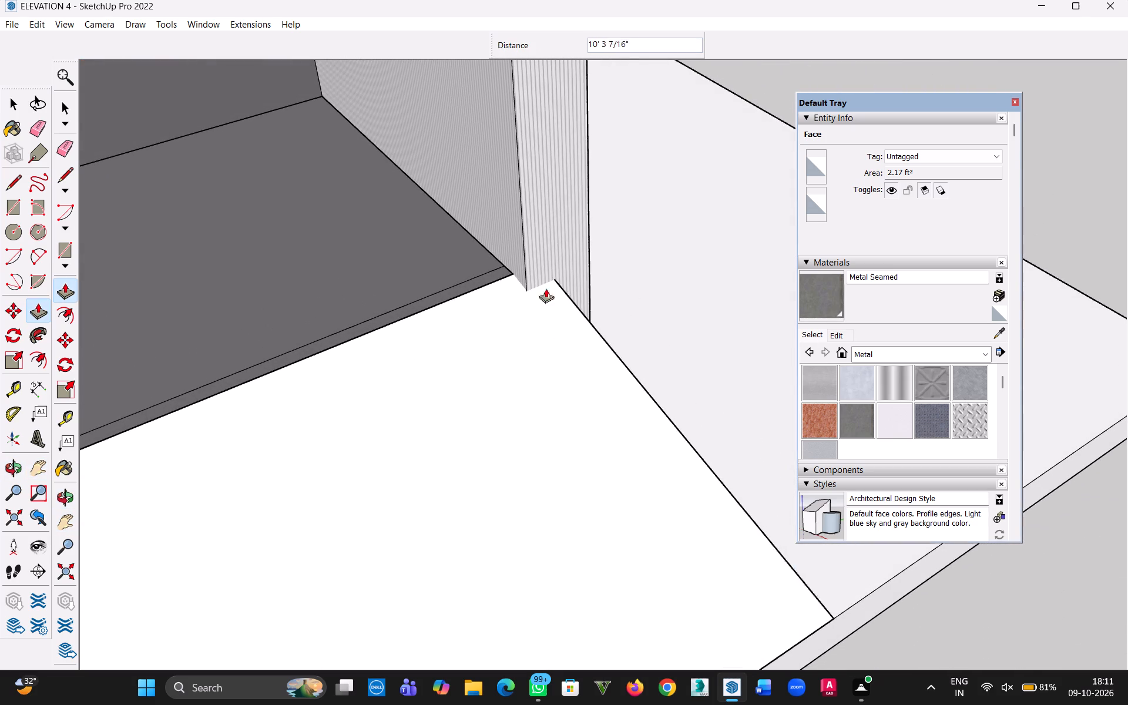
pyautogui.click(523, 277)
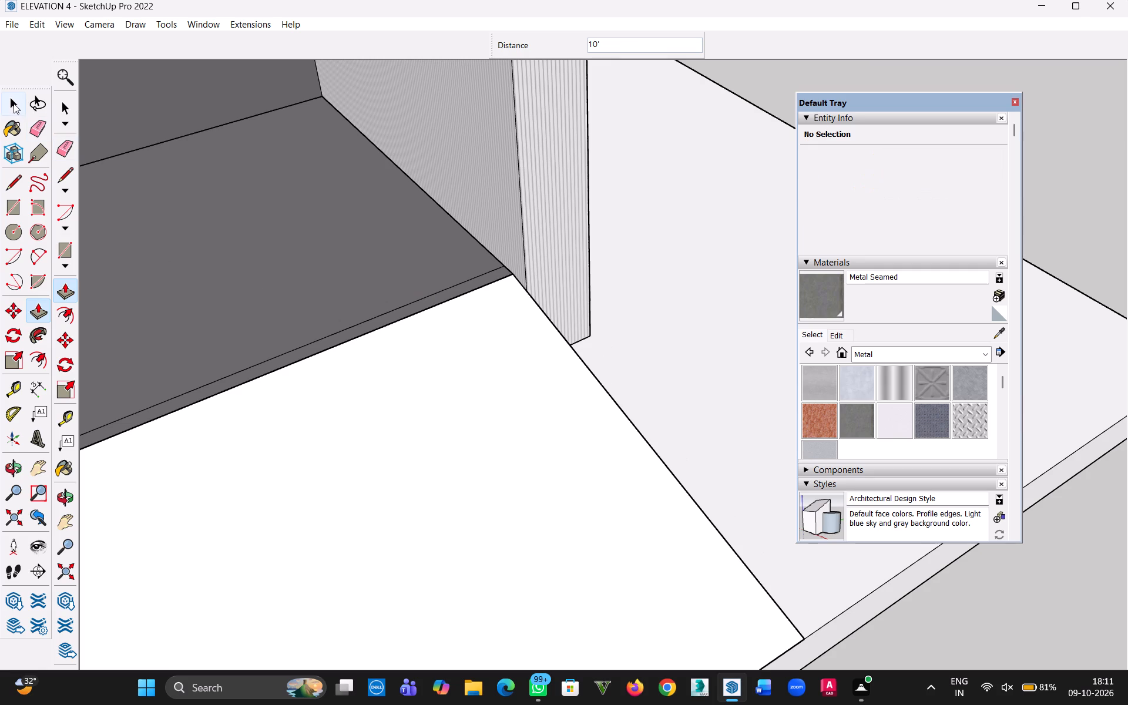
pyautogui.click(14, 103)
# Copy the sloped block's lower front edge up to its top edge, dividing the distance into 3 equal spacings.
pyautogui.scroll(-4, 344, 452)
pyautogui.scroll(-4, 430, 472)
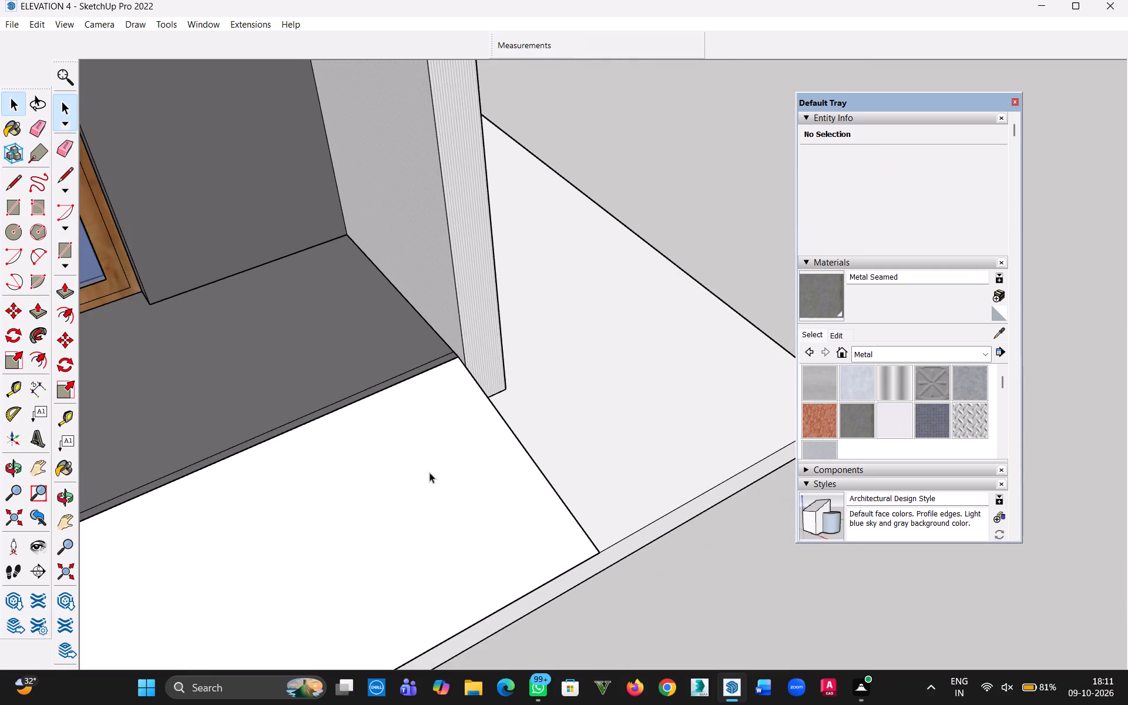
pyautogui.moveTo(424, 494); pyautogui.dragTo(318, 484, button='middle')
pyautogui.scroll(-2, 312, 486)
pyautogui.press('h')
pyautogui.moveTo(331, 491); pyautogui.dragTo(451, 416)
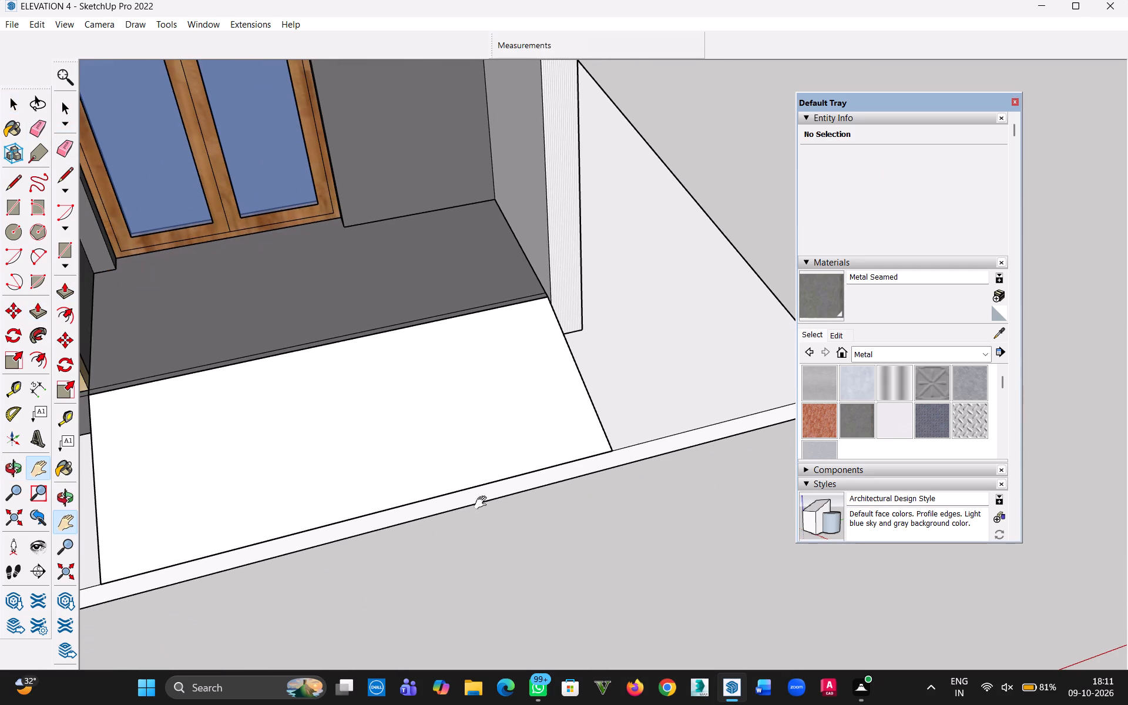
pyautogui.press('Escape')
pyautogui.click(474, 484)
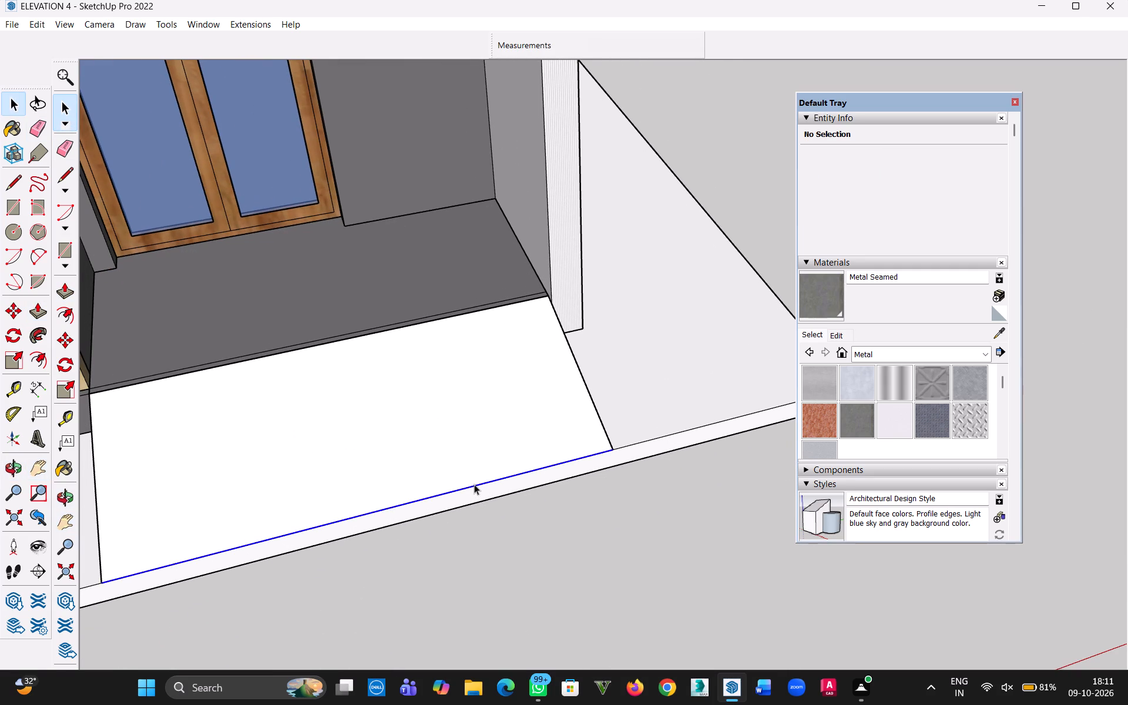
pyautogui.press('m')
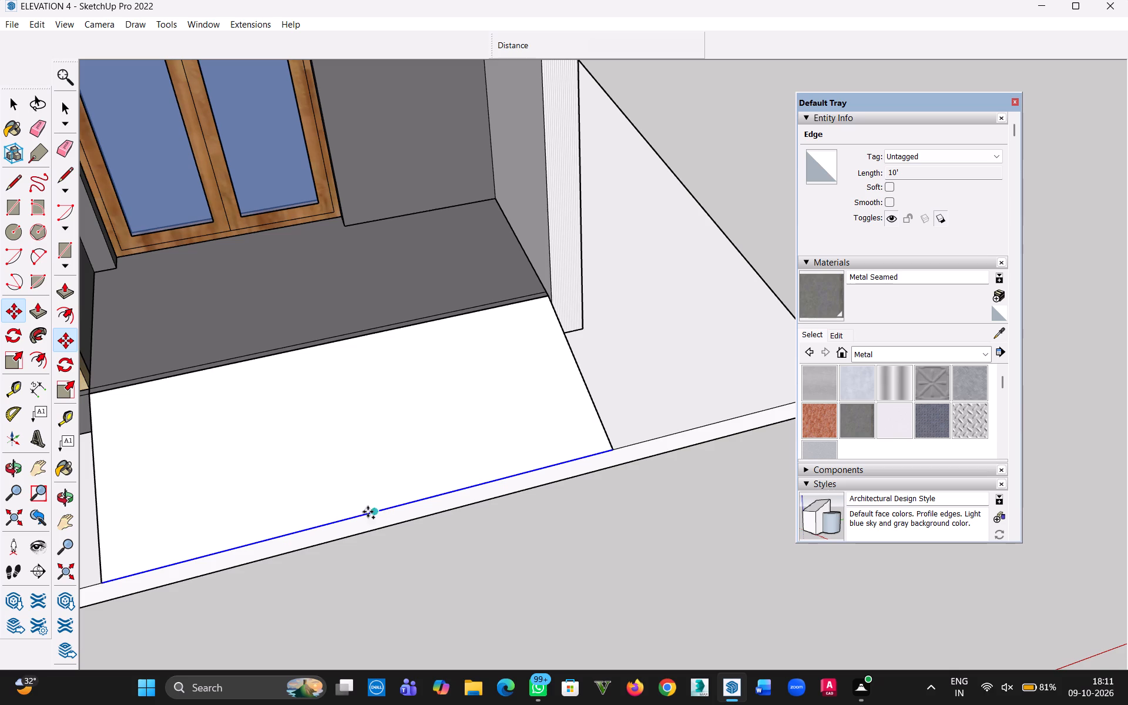
pyautogui.click(375, 512)
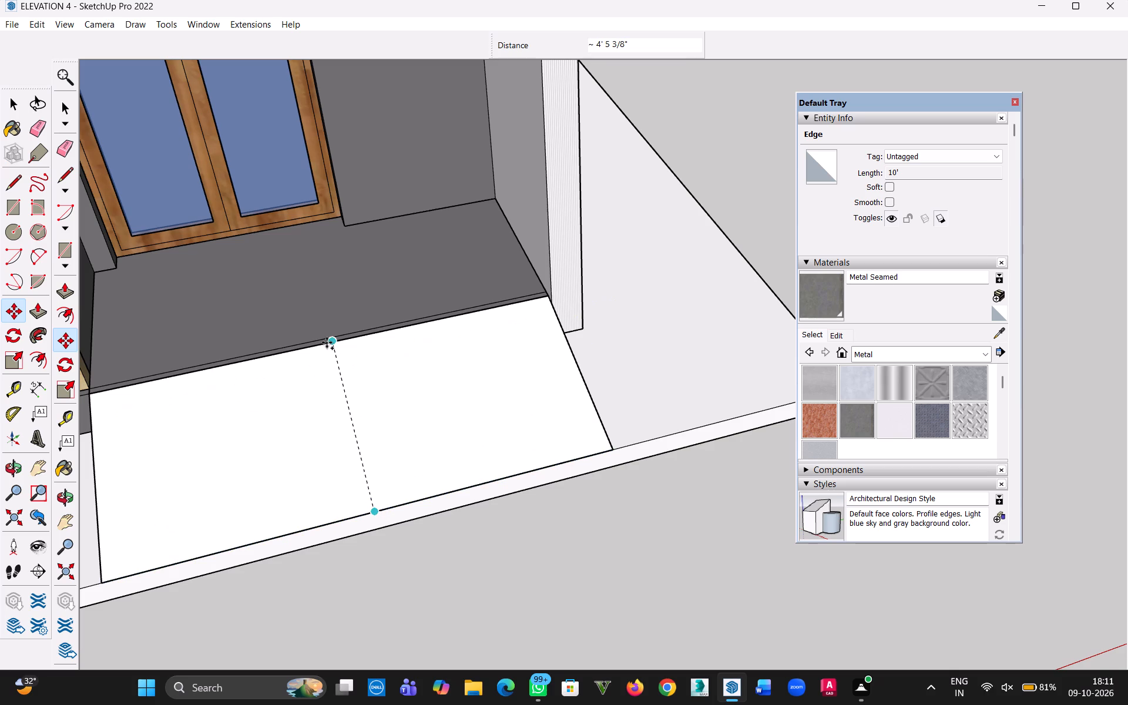
pyautogui.click(327, 343)
pyautogui.write('/3')
pyautogui.press('Return')
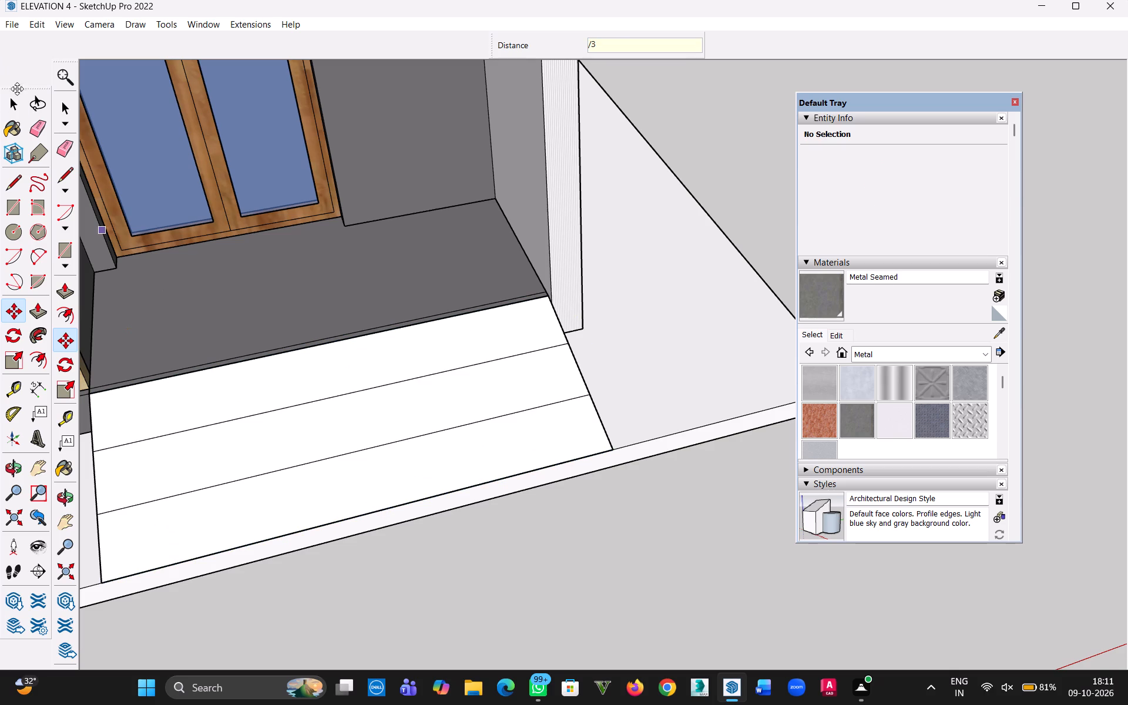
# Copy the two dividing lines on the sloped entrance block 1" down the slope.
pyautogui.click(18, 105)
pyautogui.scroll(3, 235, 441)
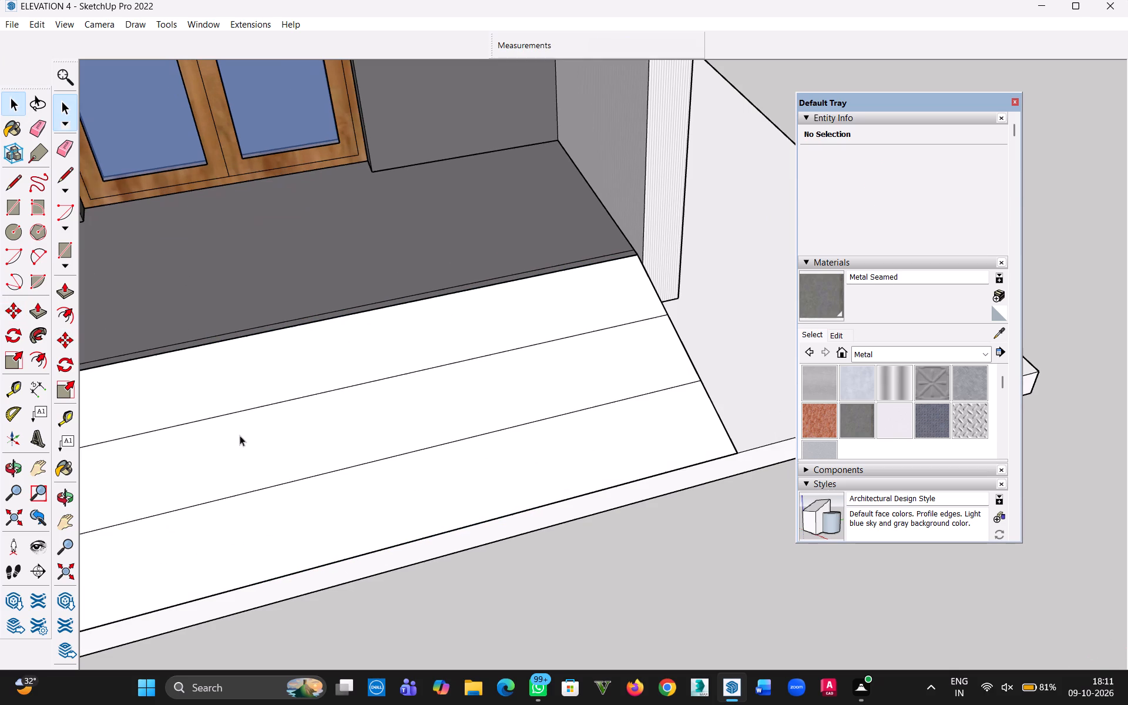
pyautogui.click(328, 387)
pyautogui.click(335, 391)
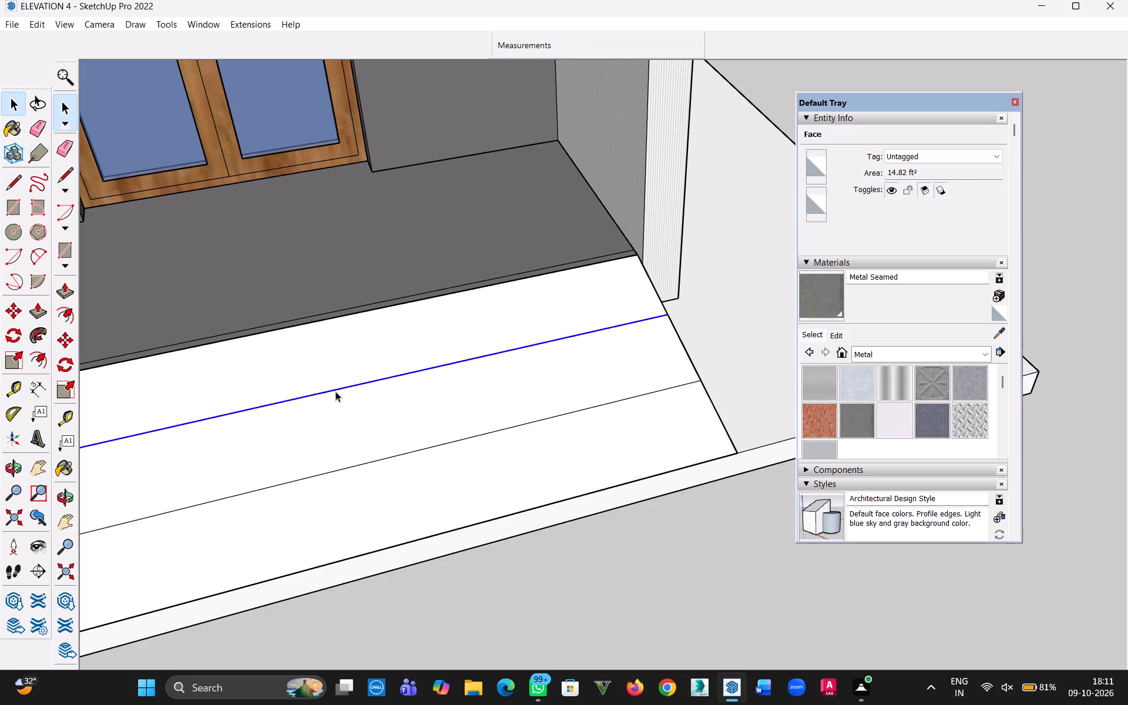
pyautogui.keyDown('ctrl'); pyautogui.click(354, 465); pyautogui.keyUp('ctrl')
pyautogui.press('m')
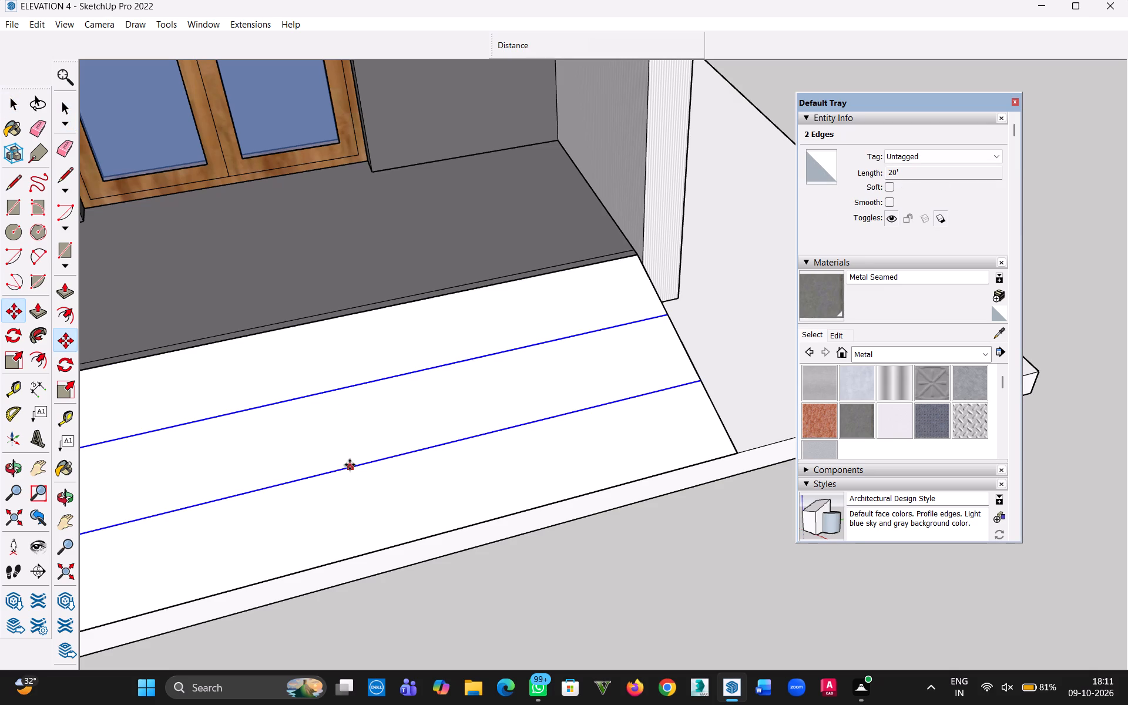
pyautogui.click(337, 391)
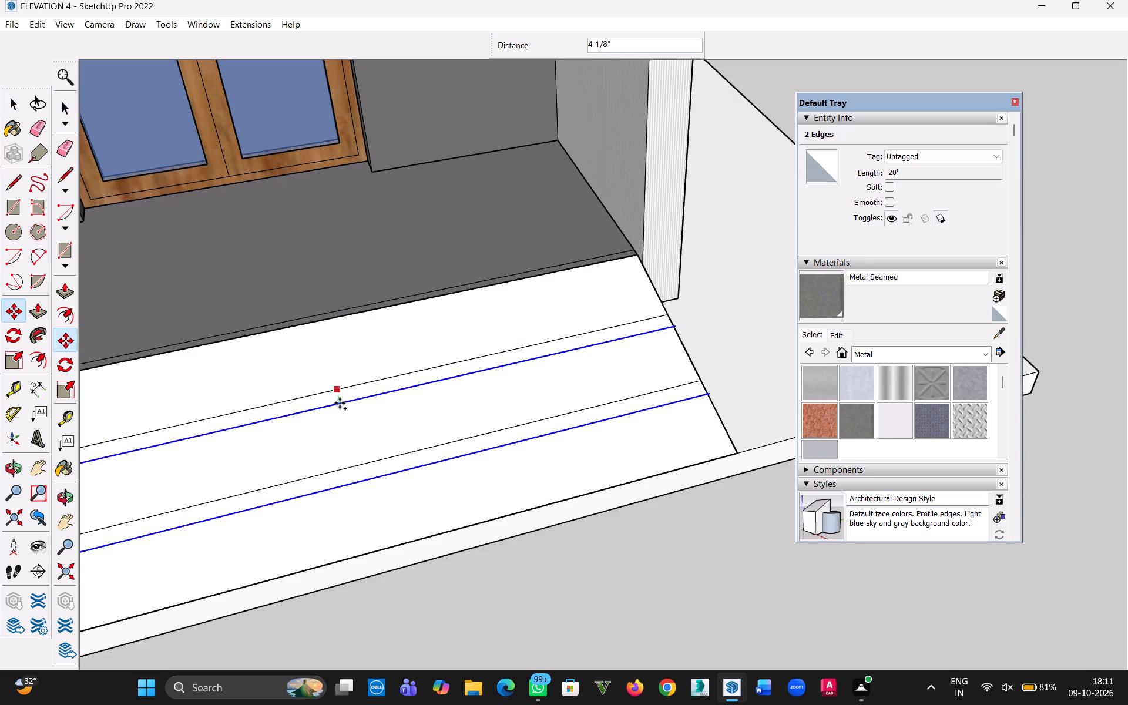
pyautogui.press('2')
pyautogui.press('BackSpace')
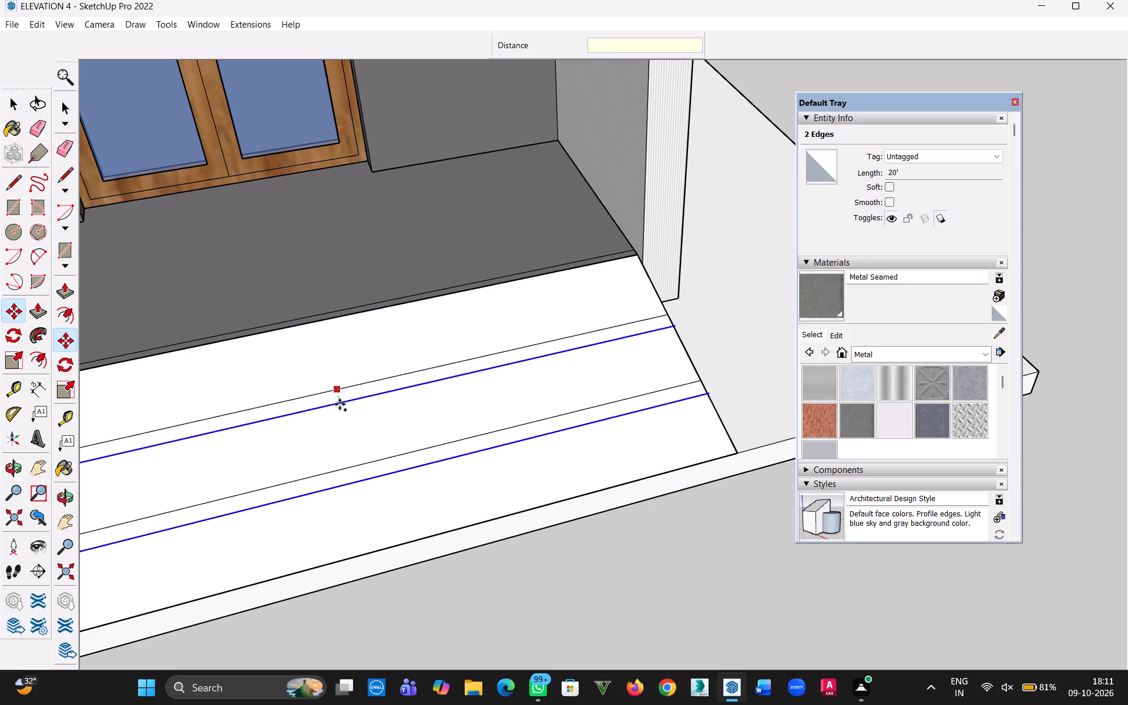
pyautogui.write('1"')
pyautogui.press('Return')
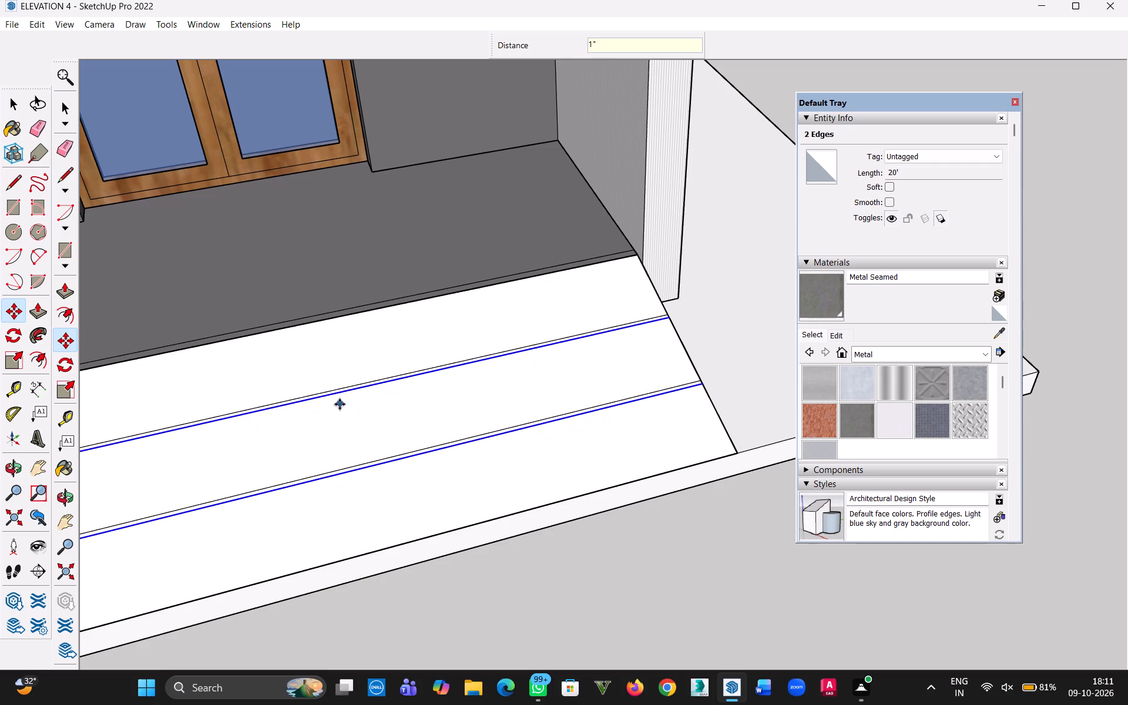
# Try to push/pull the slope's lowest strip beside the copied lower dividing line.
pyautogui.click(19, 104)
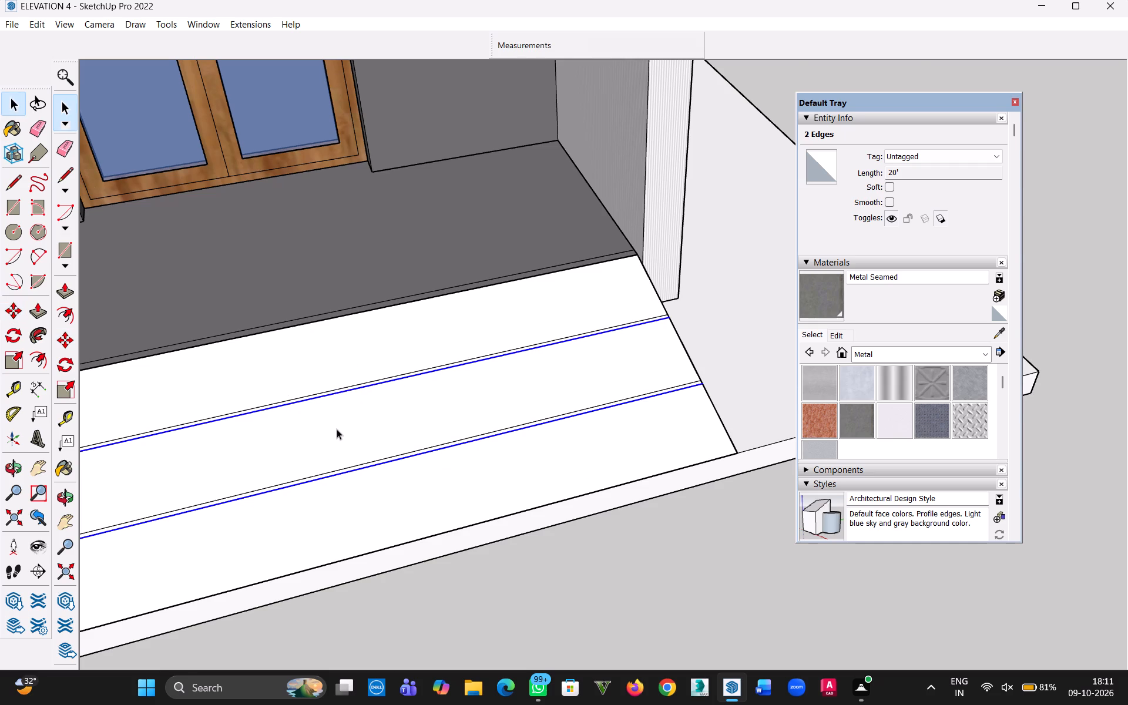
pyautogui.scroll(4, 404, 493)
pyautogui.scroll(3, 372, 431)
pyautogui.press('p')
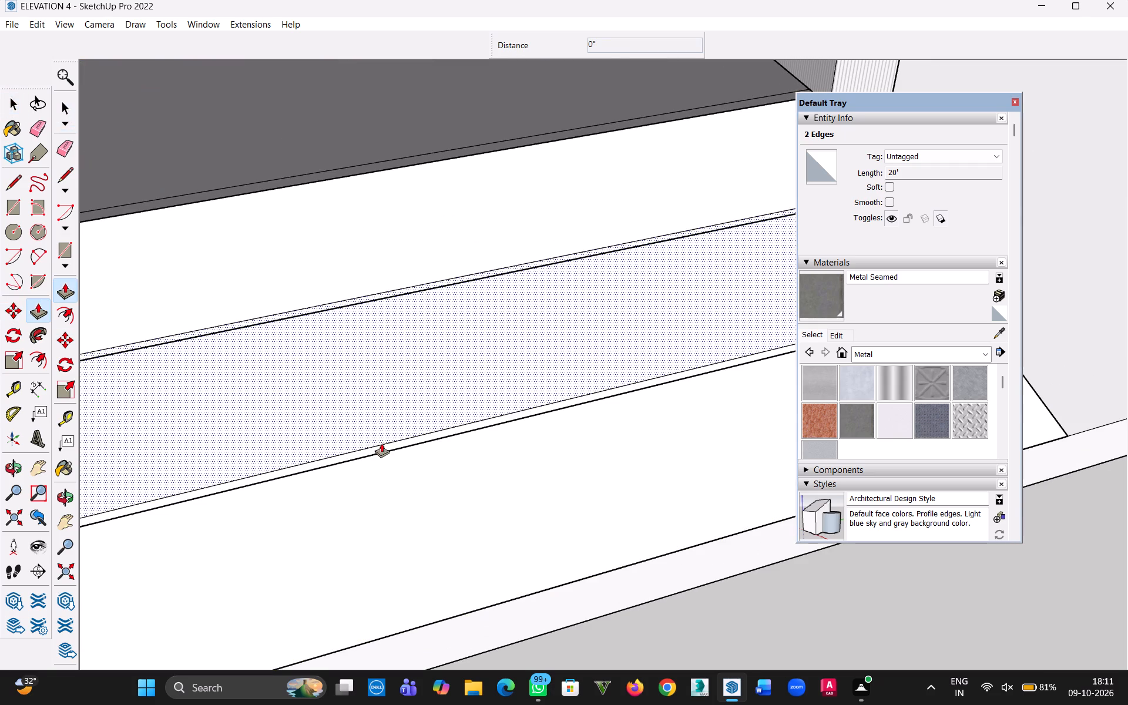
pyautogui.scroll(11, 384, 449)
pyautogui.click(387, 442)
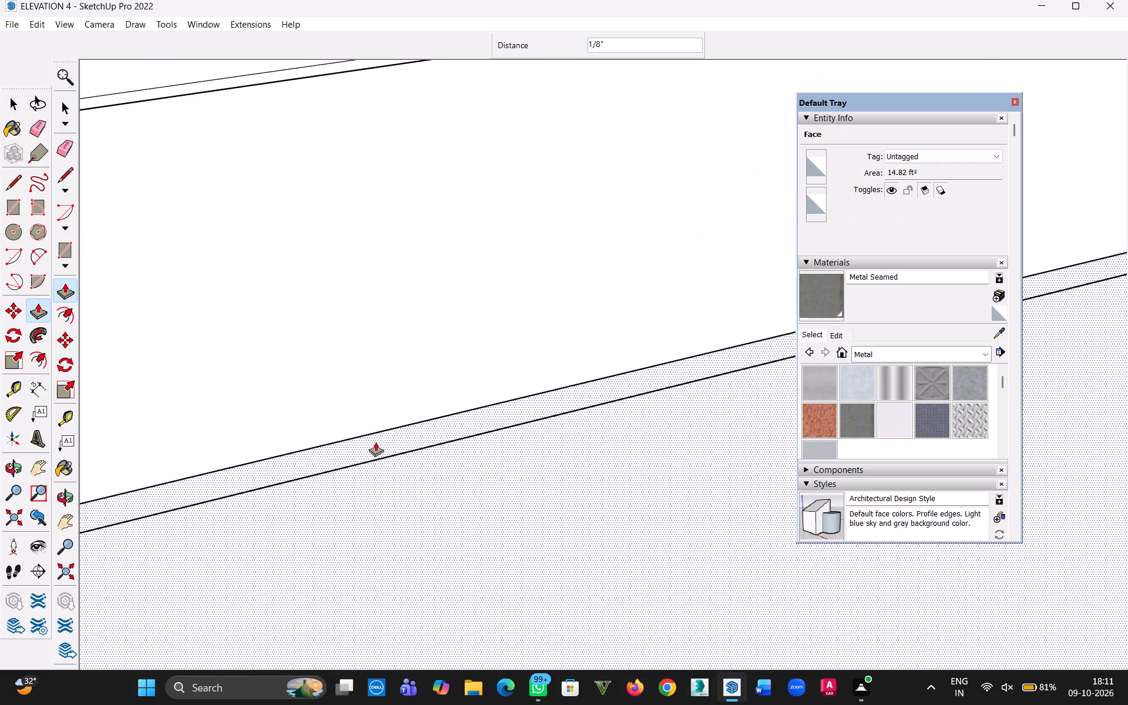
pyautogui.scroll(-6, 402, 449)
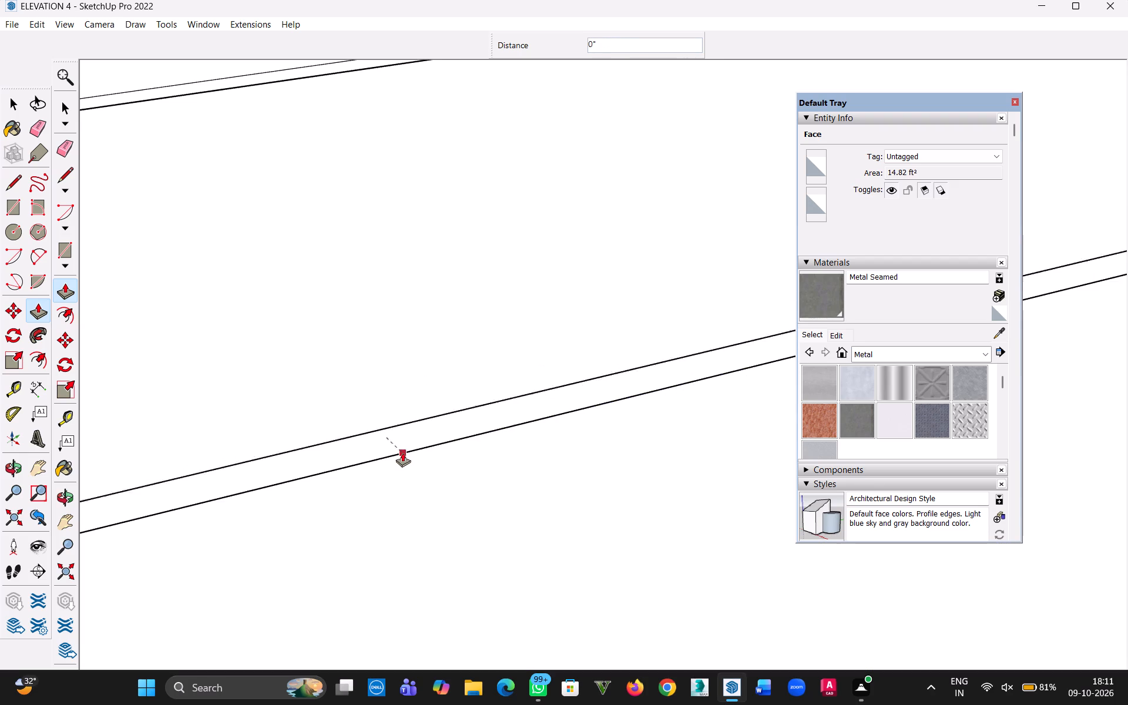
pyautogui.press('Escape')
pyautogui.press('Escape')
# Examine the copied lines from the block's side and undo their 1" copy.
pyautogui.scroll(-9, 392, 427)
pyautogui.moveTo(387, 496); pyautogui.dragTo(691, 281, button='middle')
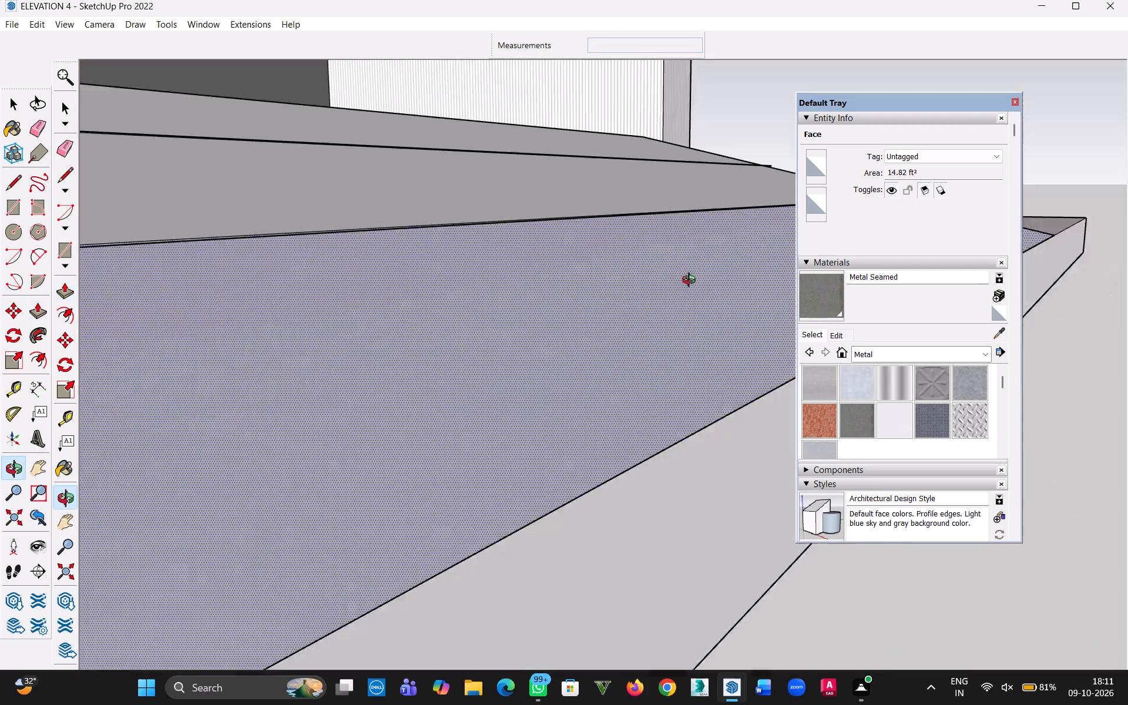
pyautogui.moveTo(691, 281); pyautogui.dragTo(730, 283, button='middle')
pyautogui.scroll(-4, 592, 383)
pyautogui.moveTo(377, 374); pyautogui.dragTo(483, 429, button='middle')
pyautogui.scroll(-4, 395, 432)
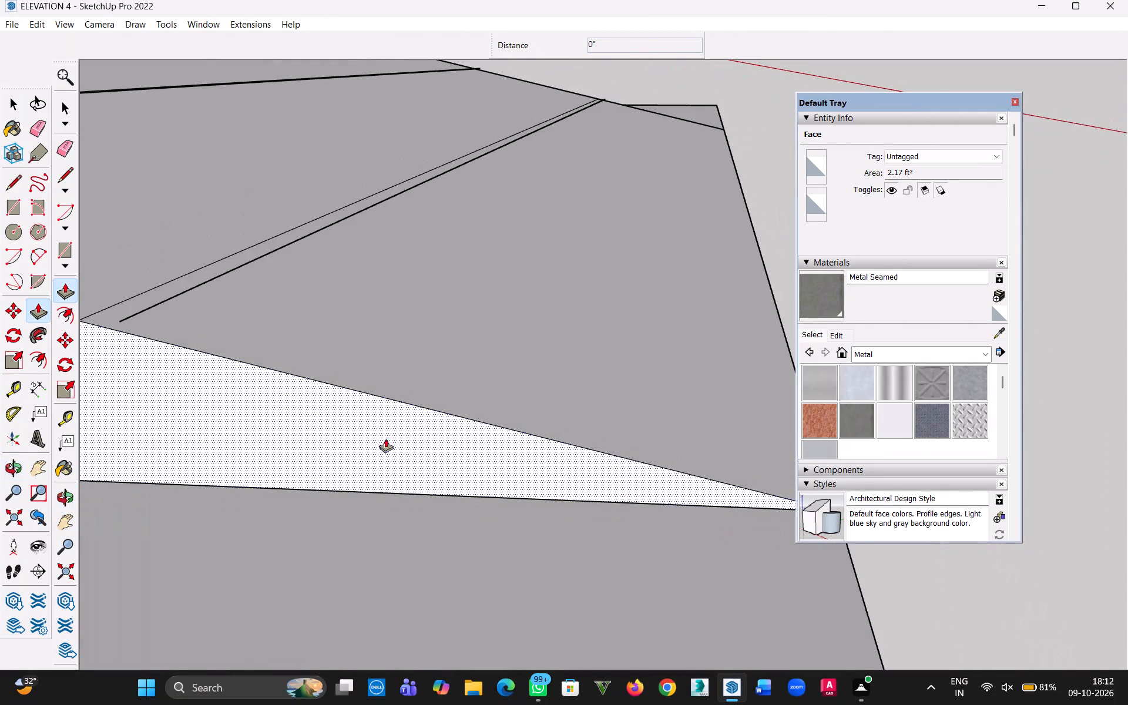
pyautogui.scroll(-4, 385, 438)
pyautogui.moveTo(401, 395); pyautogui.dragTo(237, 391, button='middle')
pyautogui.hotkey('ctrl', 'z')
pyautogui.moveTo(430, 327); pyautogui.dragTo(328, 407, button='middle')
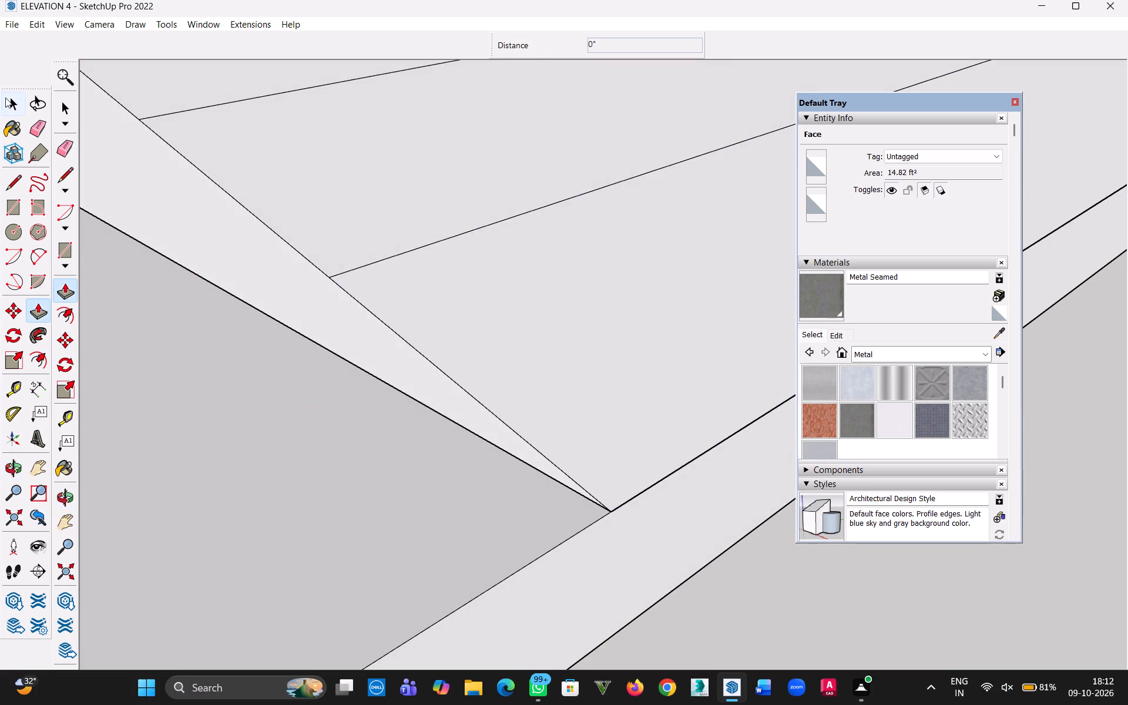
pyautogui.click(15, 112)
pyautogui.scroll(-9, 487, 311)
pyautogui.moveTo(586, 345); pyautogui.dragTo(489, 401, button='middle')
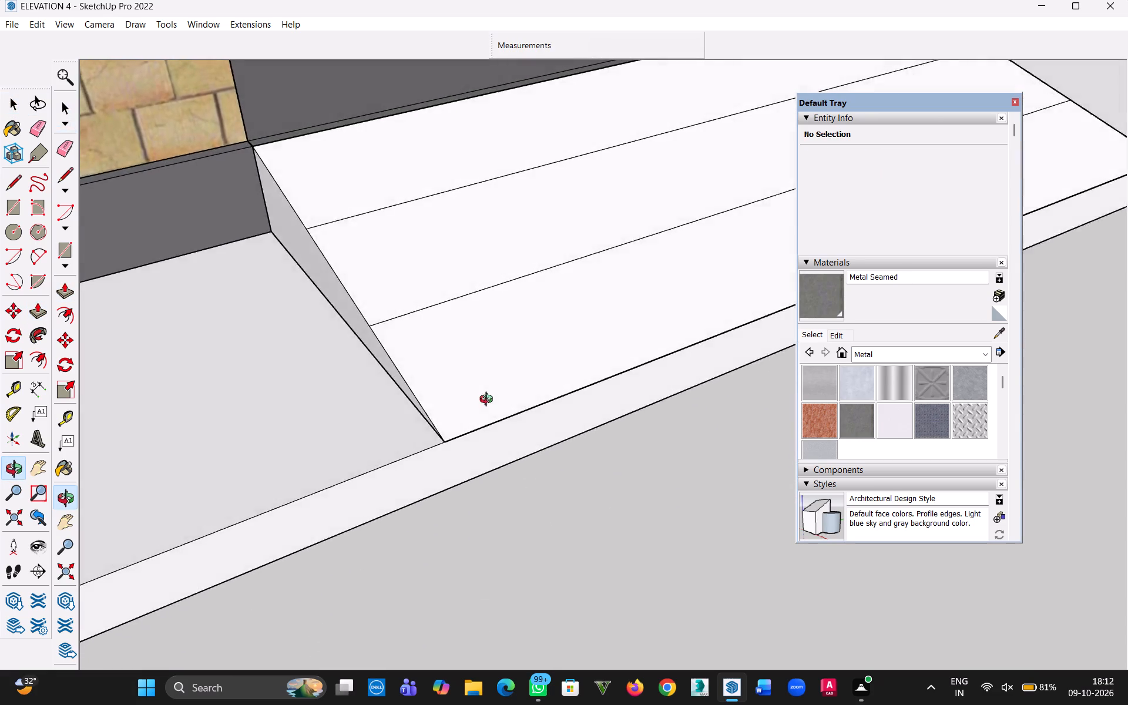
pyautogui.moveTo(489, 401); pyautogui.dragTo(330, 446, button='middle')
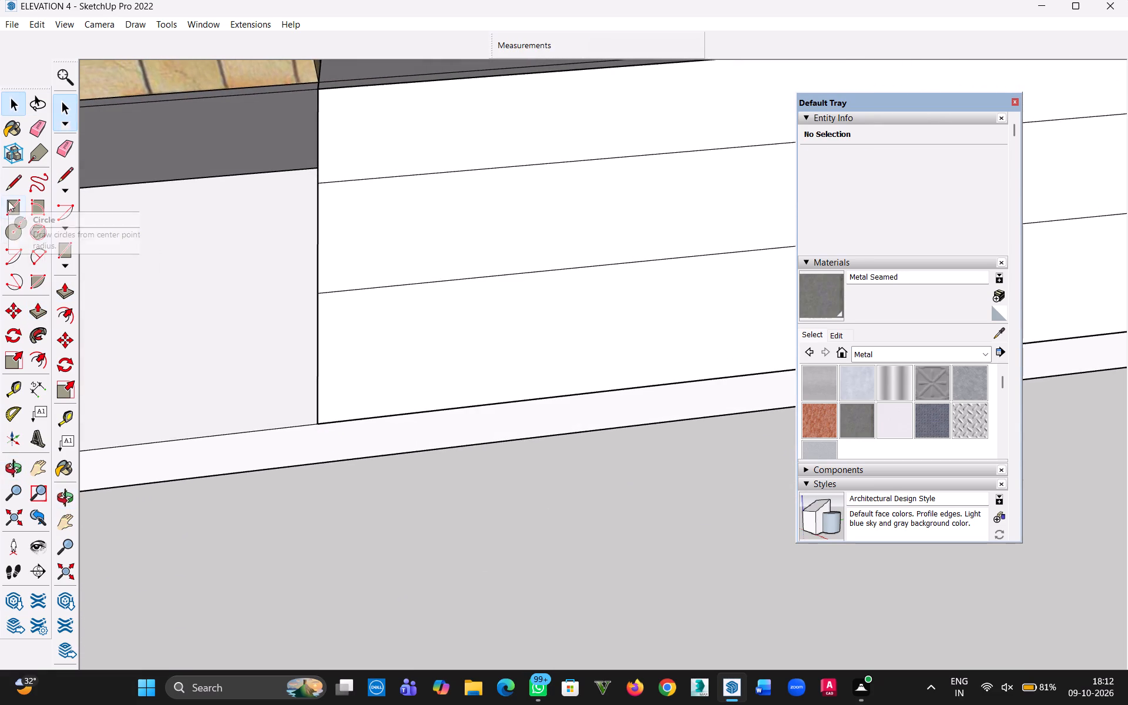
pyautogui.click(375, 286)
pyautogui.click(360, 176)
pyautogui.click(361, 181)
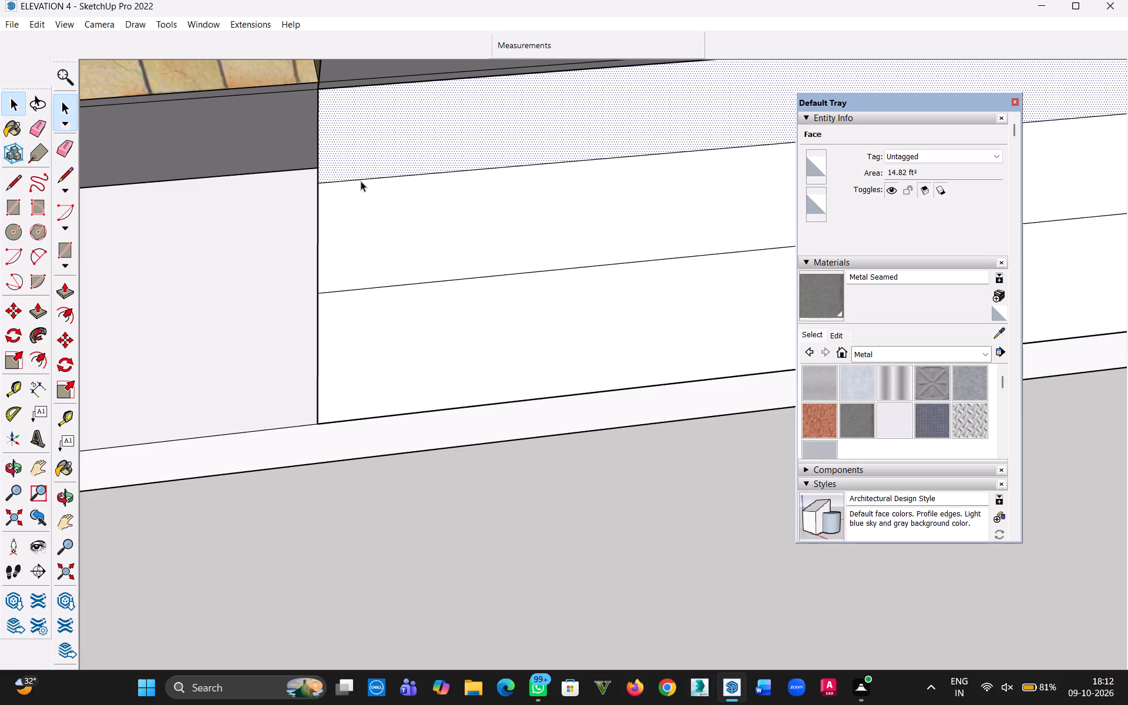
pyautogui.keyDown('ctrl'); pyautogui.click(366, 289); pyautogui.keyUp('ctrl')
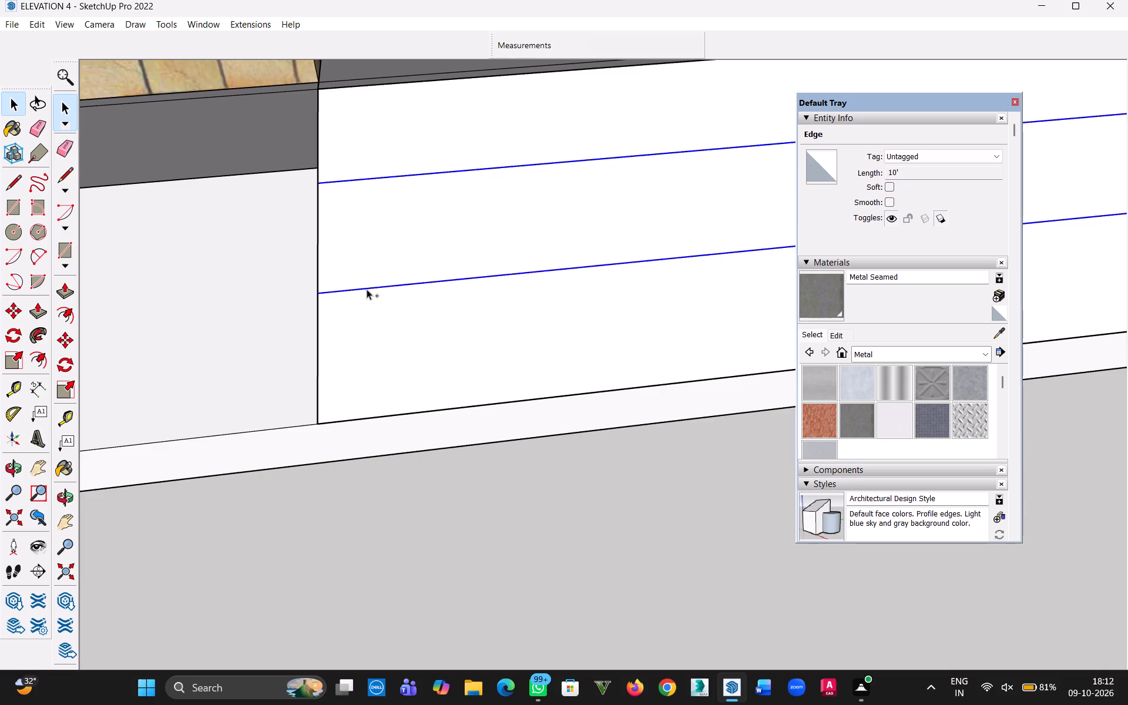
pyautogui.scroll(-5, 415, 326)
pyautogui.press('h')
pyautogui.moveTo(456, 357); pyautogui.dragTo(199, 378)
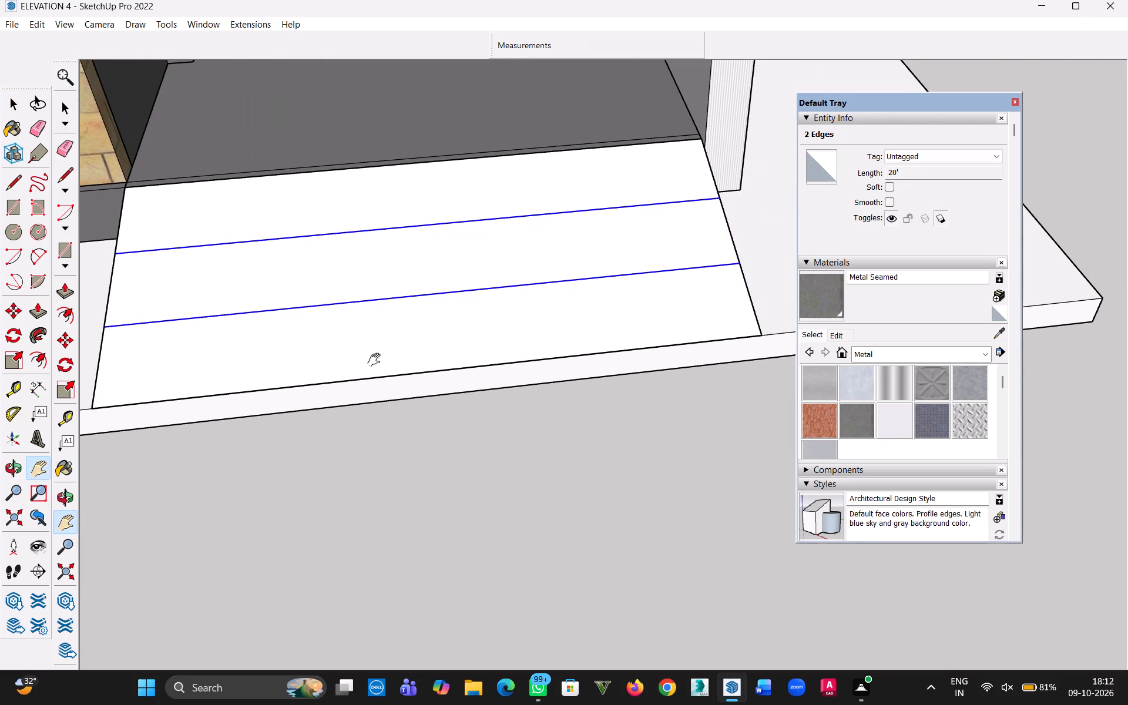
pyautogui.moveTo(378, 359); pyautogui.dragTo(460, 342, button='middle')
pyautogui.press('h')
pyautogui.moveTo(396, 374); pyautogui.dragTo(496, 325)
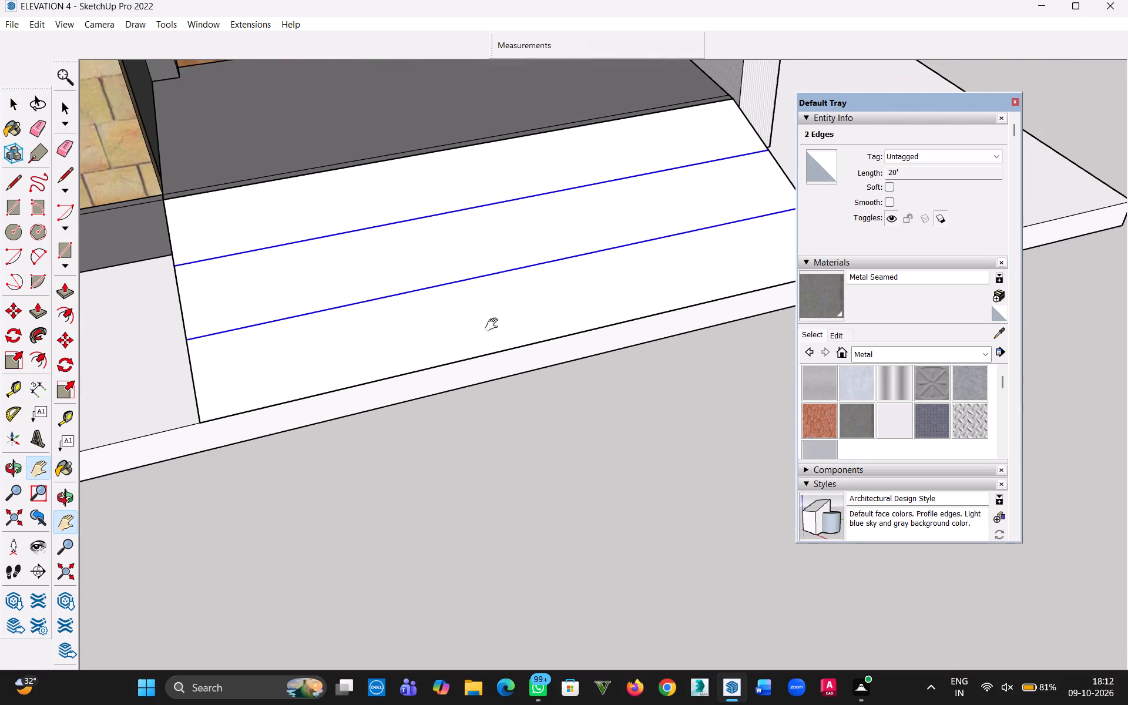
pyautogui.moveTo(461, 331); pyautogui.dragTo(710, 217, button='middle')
# Raise the lowest strip of the sloped entrance block about 9/16" with Push/Pull.
pyautogui.moveTo(394, 411); pyautogui.dragTo(465, 381, button='middle')
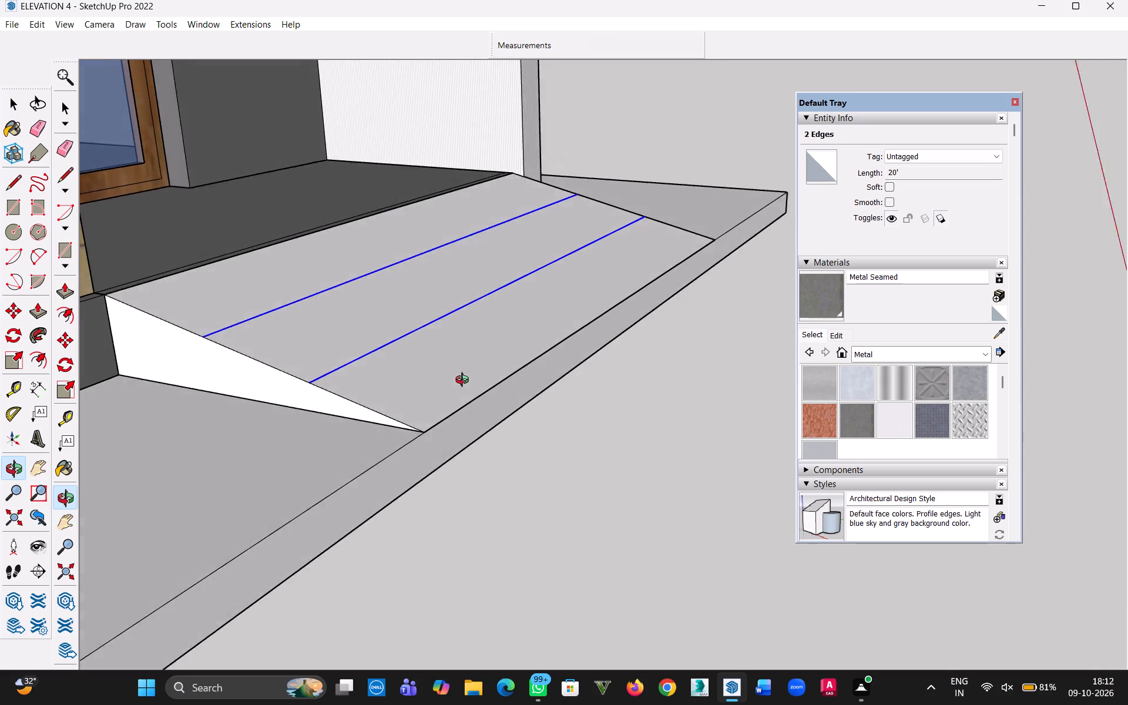
pyautogui.moveTo(465, 381); pyautogui.dragTo(584, 308, button='middle')
pyautogui.click(9, 105)
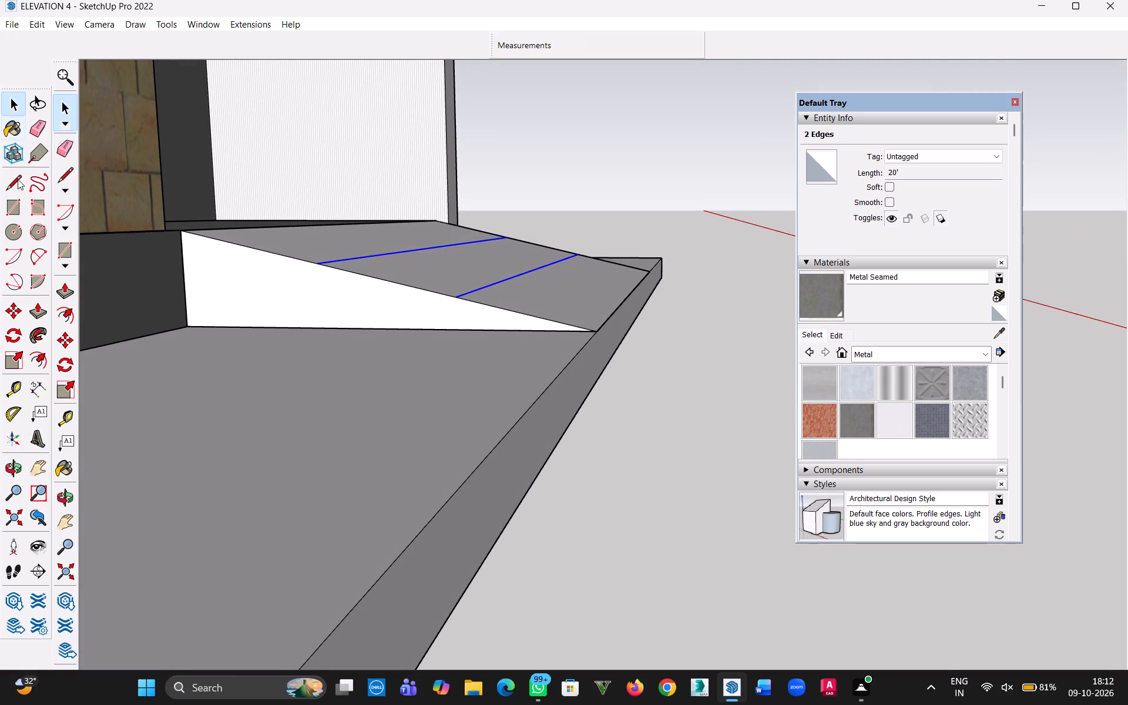
pyautogui.scroll(3, 377, 256)
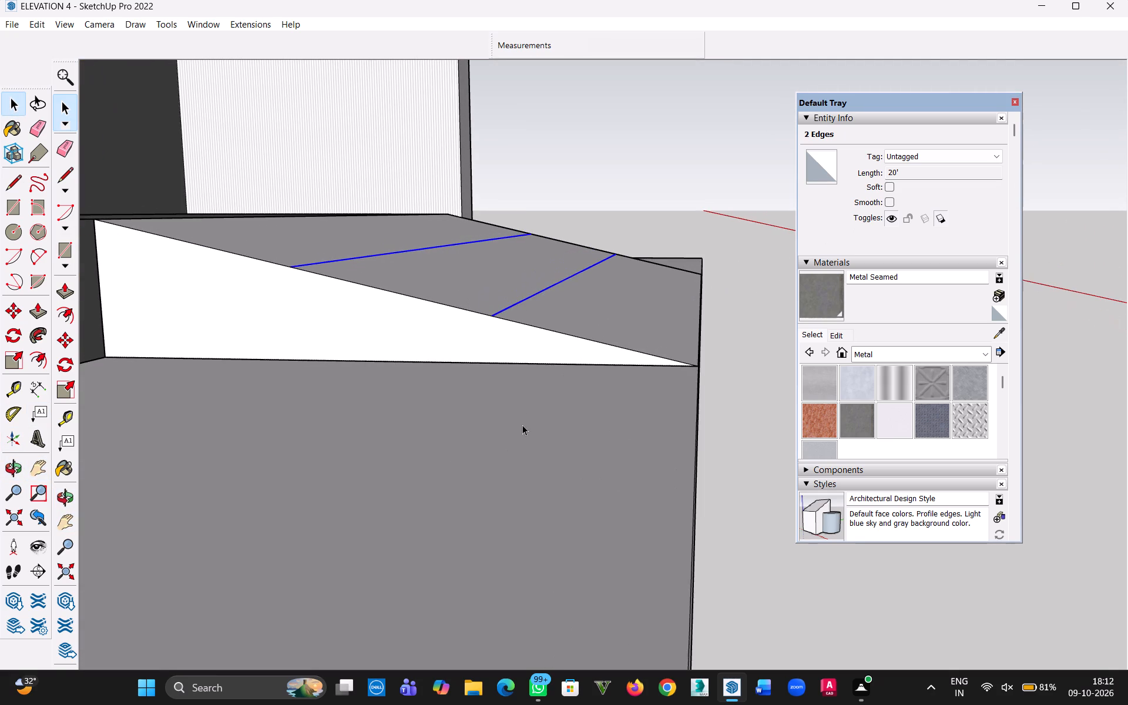
pyautogui.click(522, 425)
pyautogui.click(522, 305)
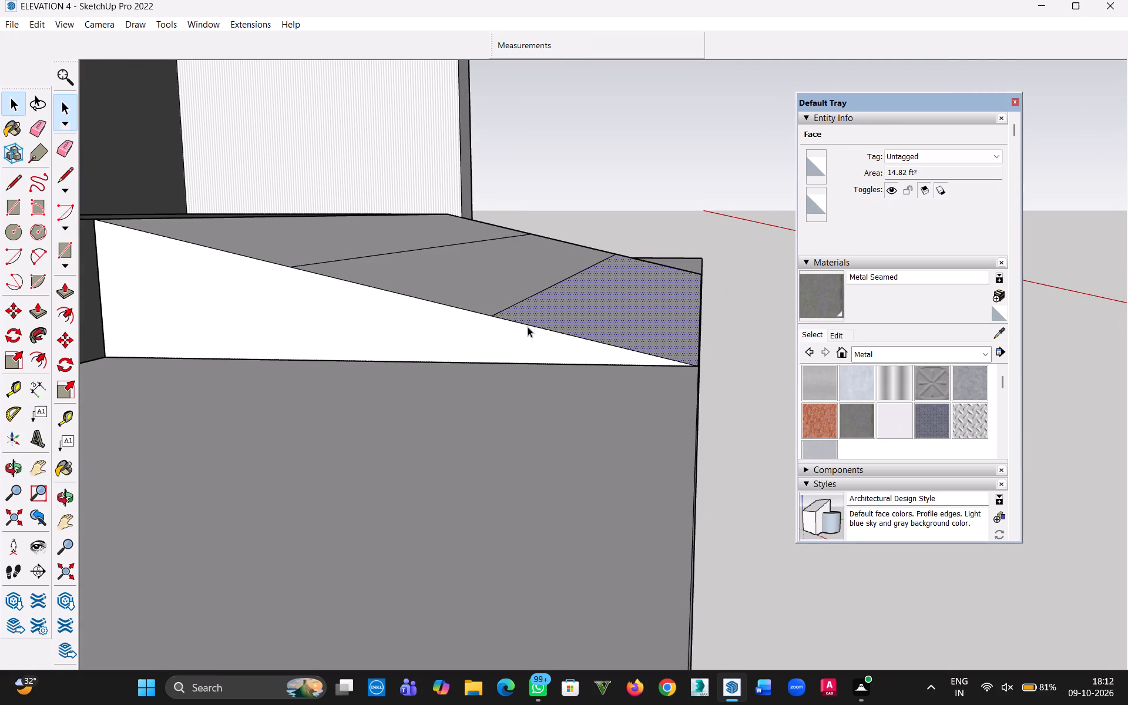
pyautogui.press('p')
pyautogui.click(572, 308)
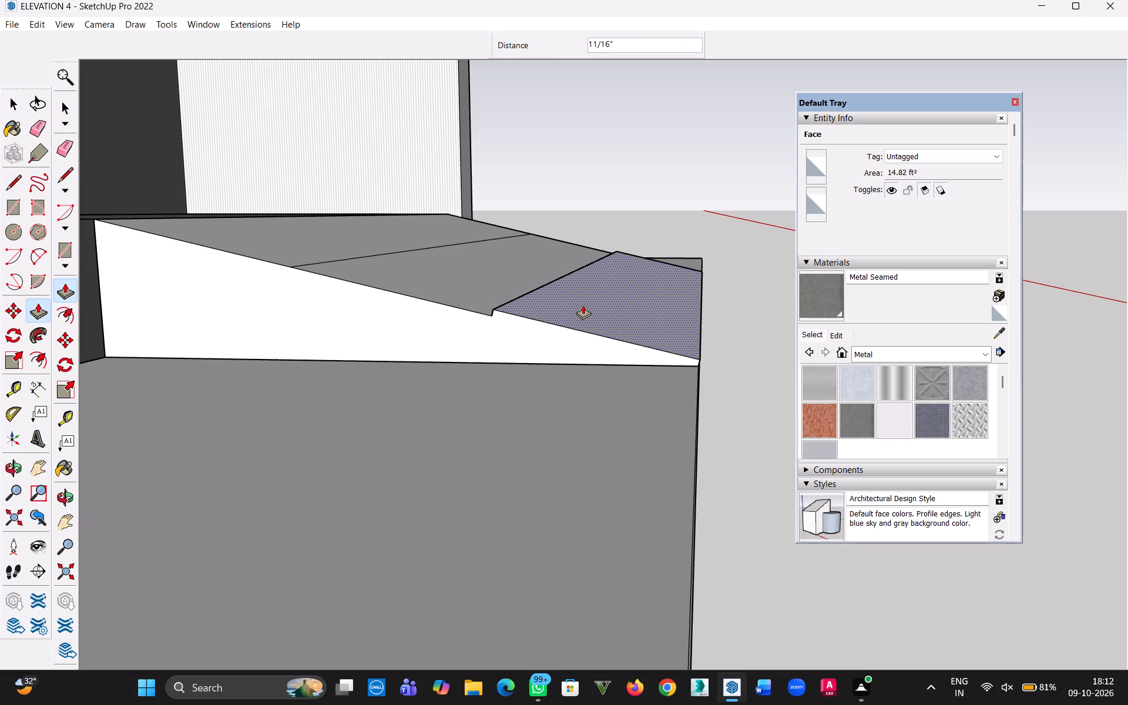
pyautogui.click(583, 305)
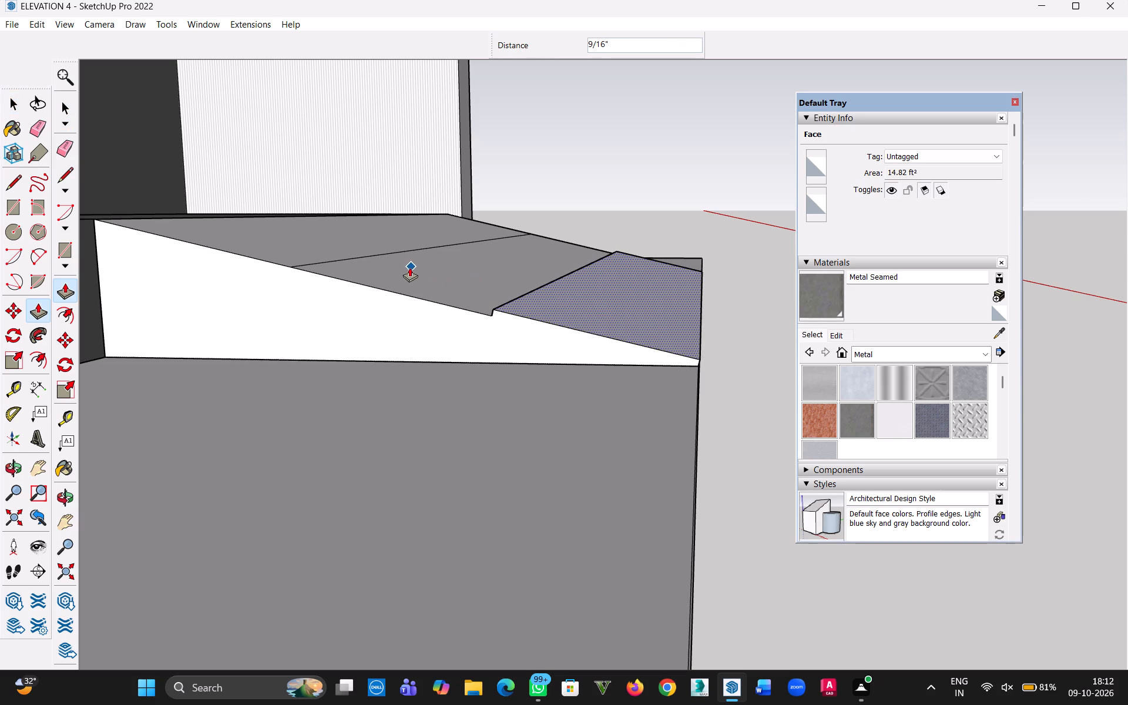
# Raise the middle strip of the sloped entrance block about 1/2" with Push/Pull.
pyautogui.click(402, 271)
pyautogui.press('Escape')
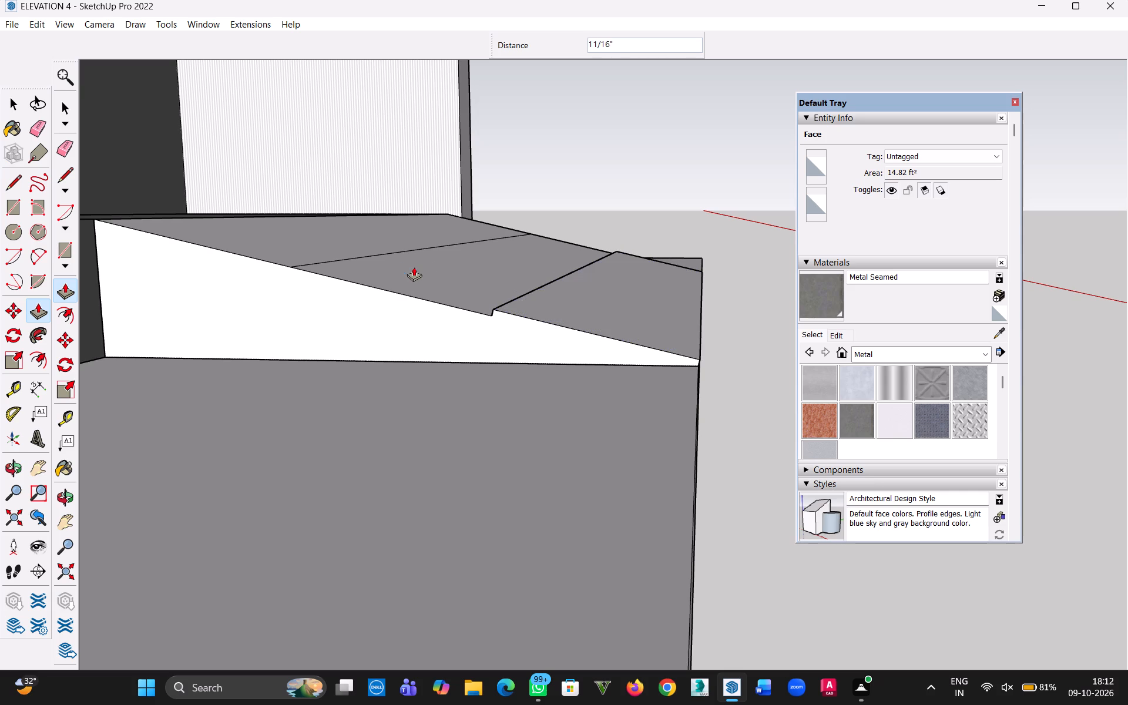
pyautogui.click(408, 273)
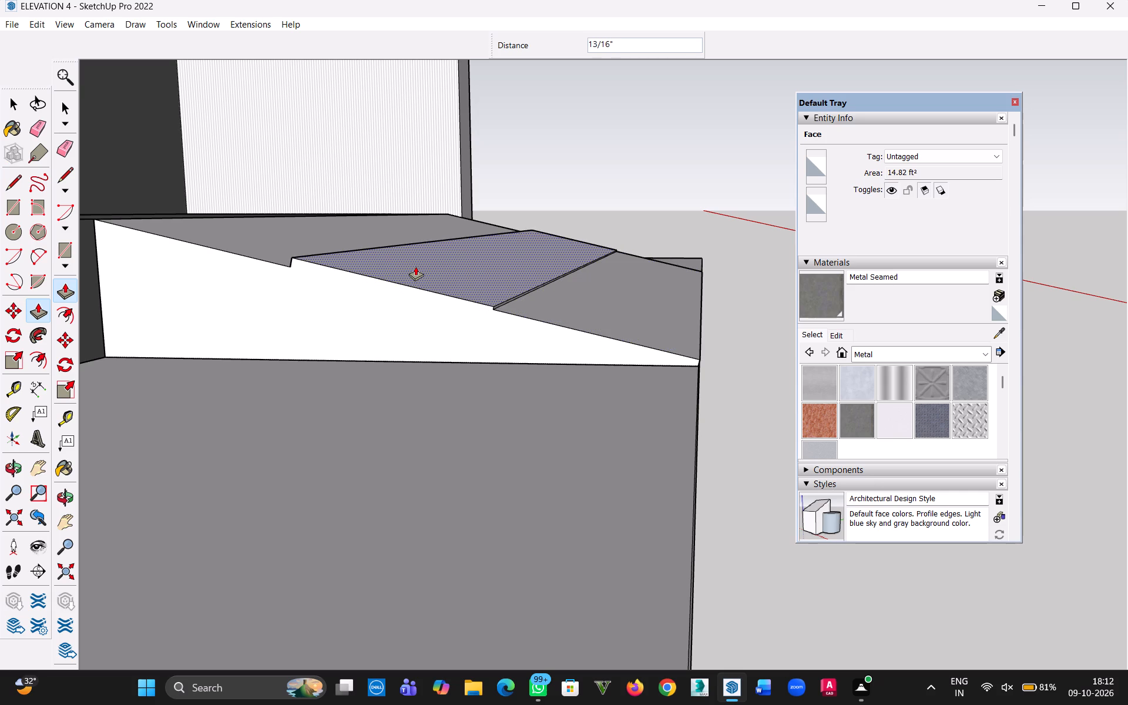
pyautogui.click(415, 270)
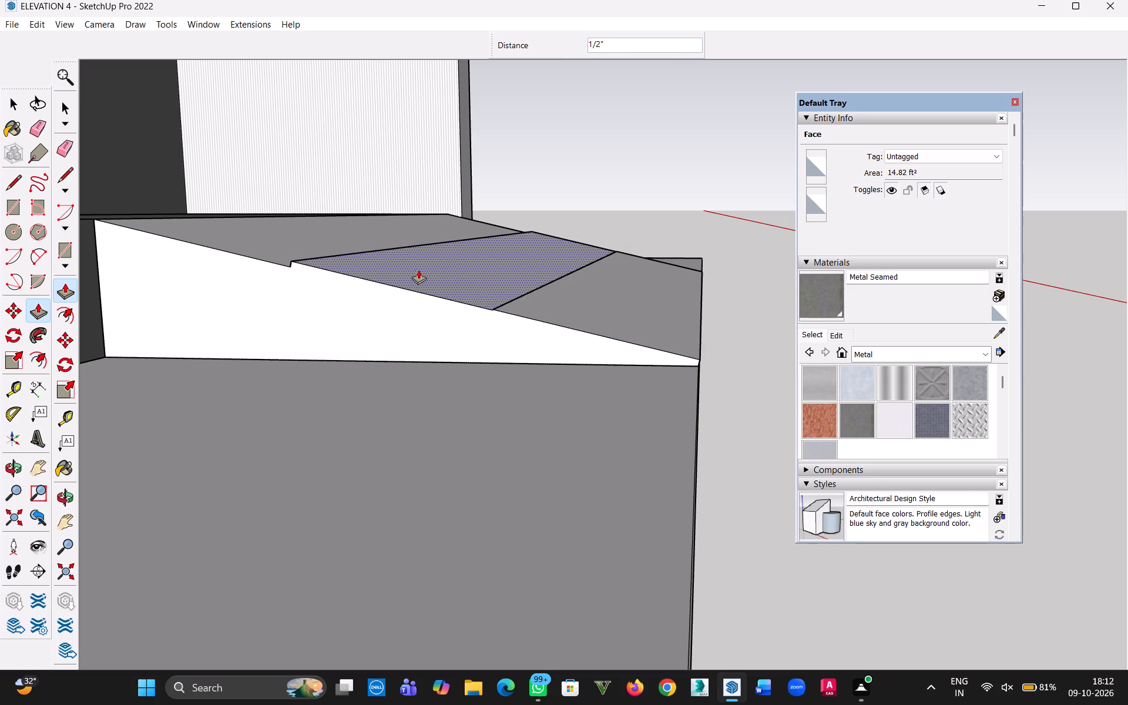
# Raise the lowest strip of the entrance block by about another 5/8" with Push/Pull.
pyautogui.click(573, 304)
pyautogui.click(579, 298)
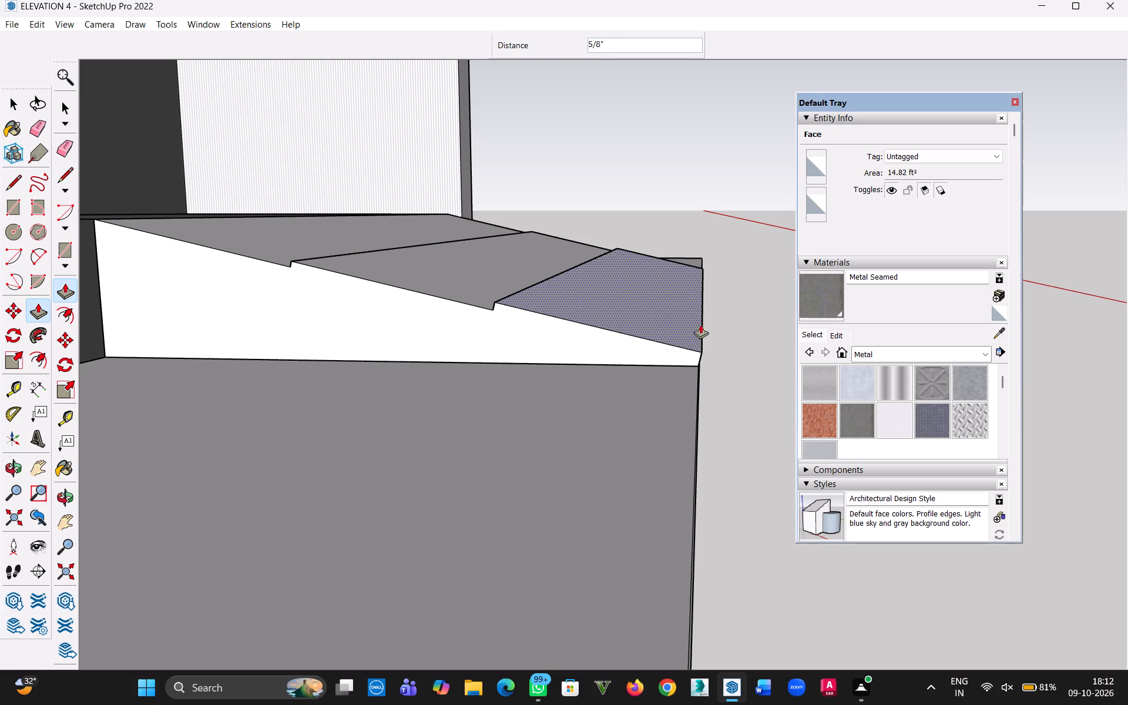
# Examine the stepped strips of the entrance block from the side and front, with nothing selected.
pyautogui.moveTo(697, 335); pyautogui.dragTo(449, 451, button='middle')
pyautogui.middleClick(388, 451)
pyautogui.scroll(-14, 489, 341)
pyautogui.press('h')
pyautogui.moveTo(539, 351); pyautogui.dragTo(447, 382)
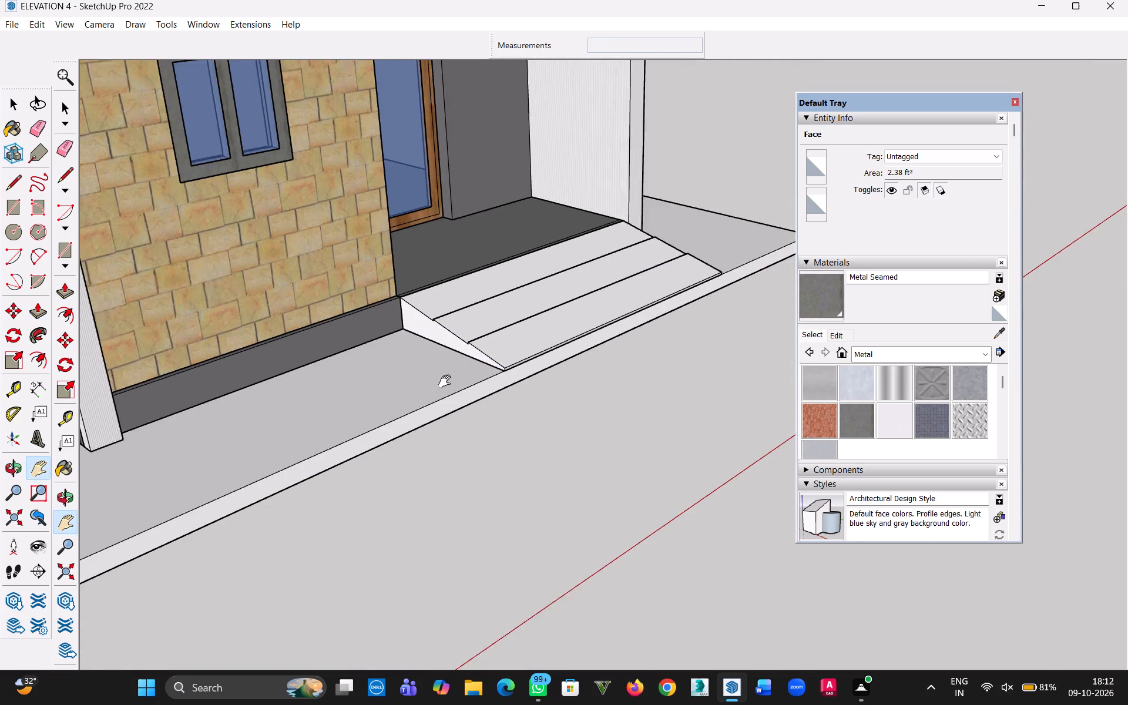
pyautogui.moveTo(447, 382); pyautogui.dragTo(241, 427)
pyautogui.moveTo(473, 352); pyautogui.dragTo(221, 375, button='middle')
pyautogui.scroll(3, 415, 303)
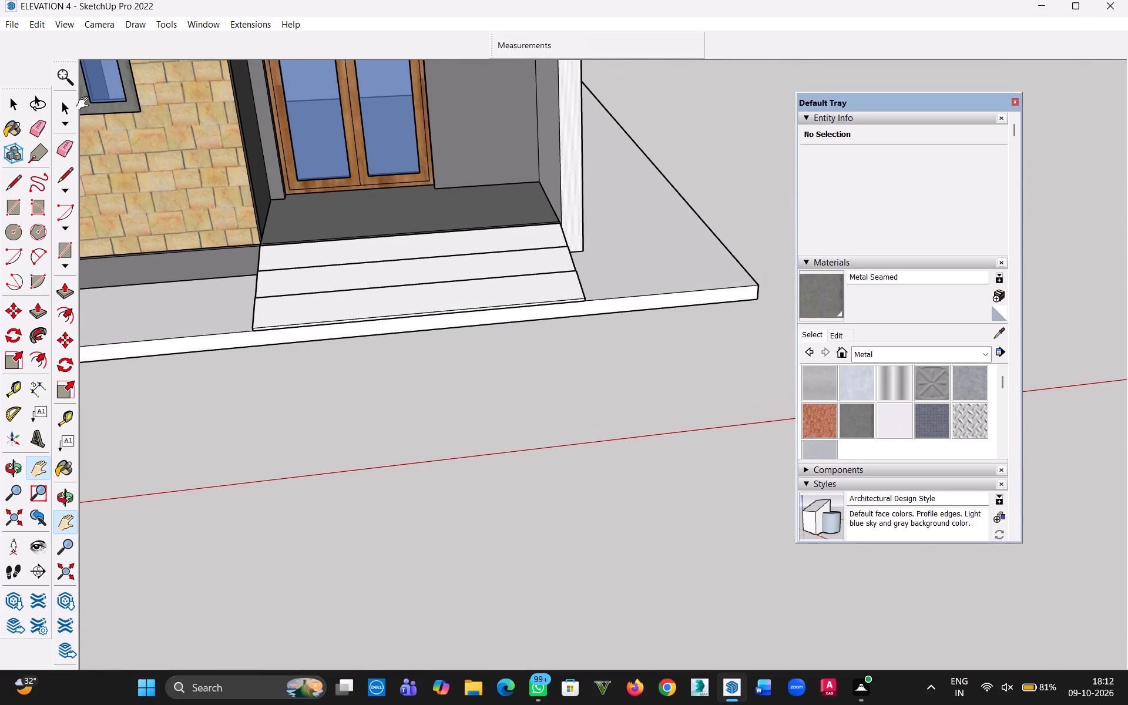
pyautogui.click(15, 104)
pyautogui.click(297, 404)
pyautogui.scroll(-5, 327, 380)
pyautogui.scroll(3, 341, 375)
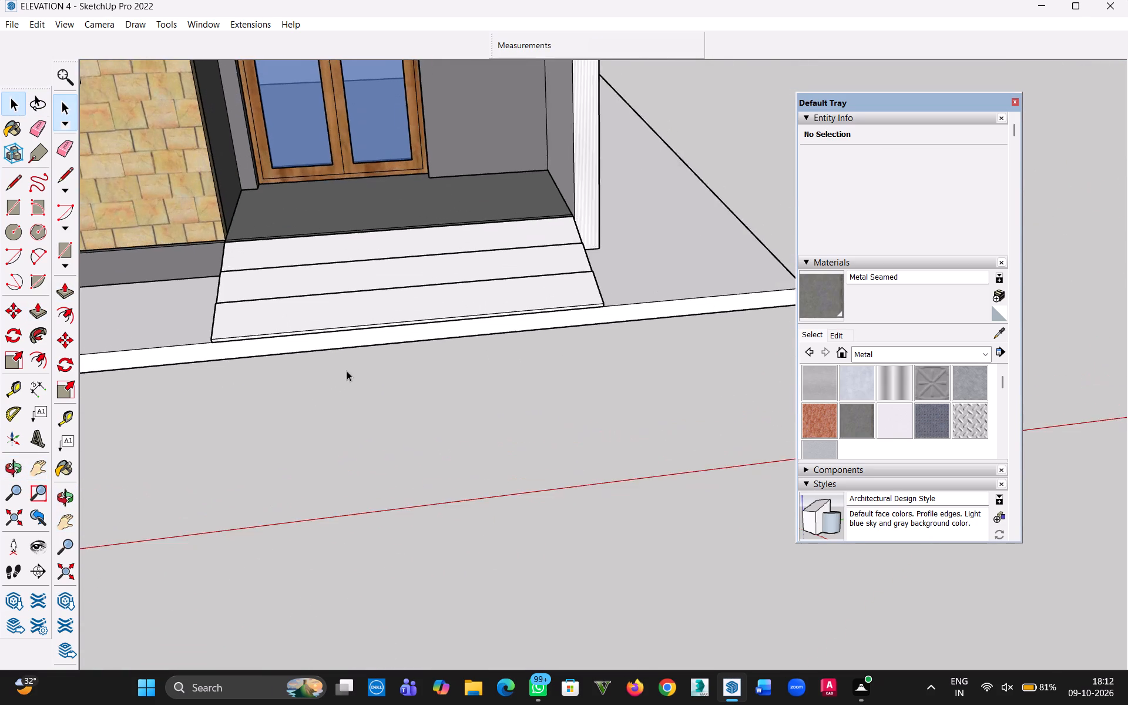
pyautogui.scroll(4, 347, 371)
pyautogui.moveTo(292, 340); pyautogui.dragTo(167, 392, button='middle')
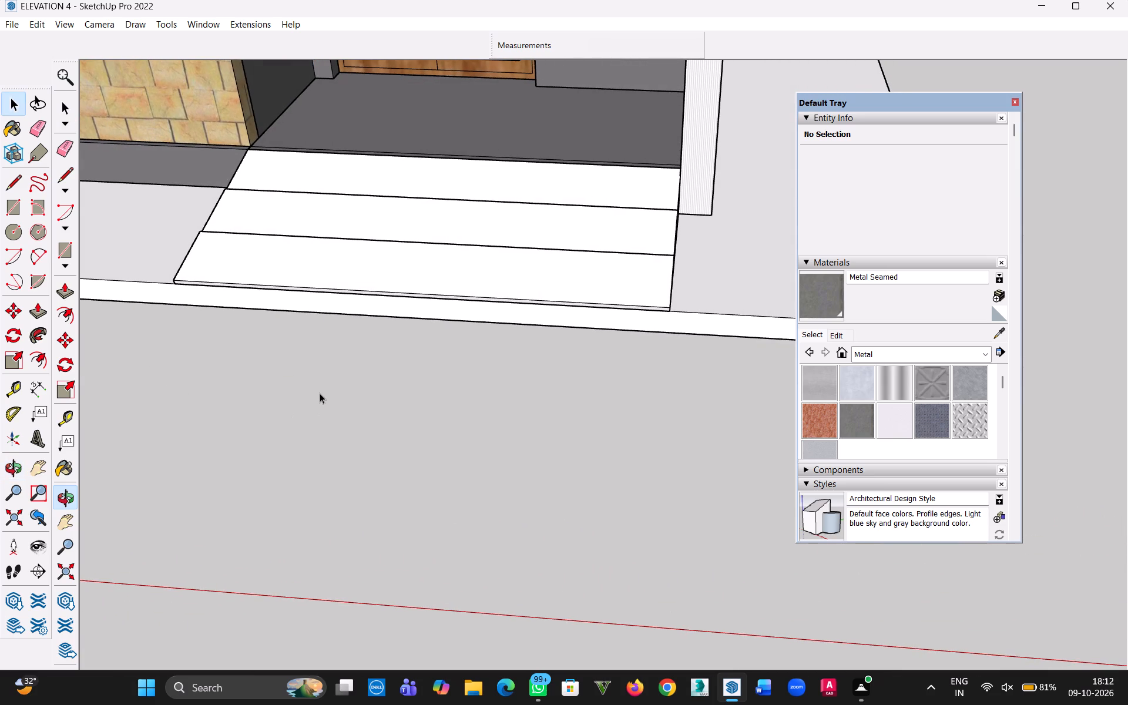
pyautogui.moveTo(549, 395); pyautogui.dragTo(556, 393, button='middle')
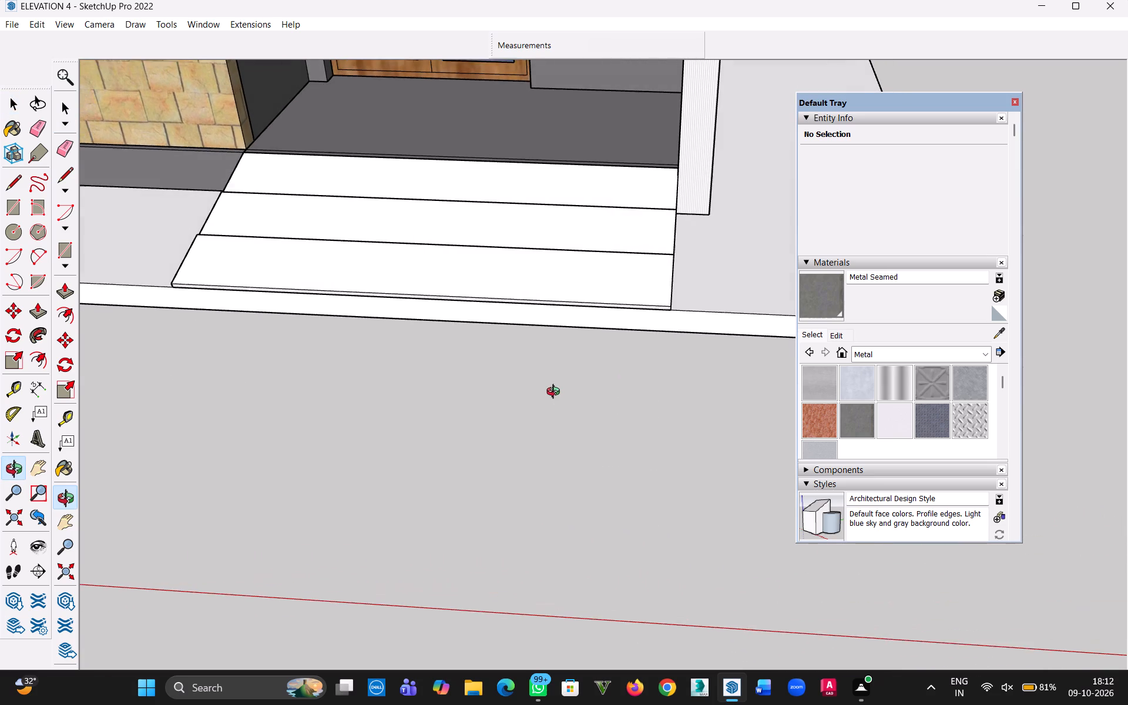
pyautogui.moveTo(556, 393); pyautogui.dragTo(555, 394, button='middle')
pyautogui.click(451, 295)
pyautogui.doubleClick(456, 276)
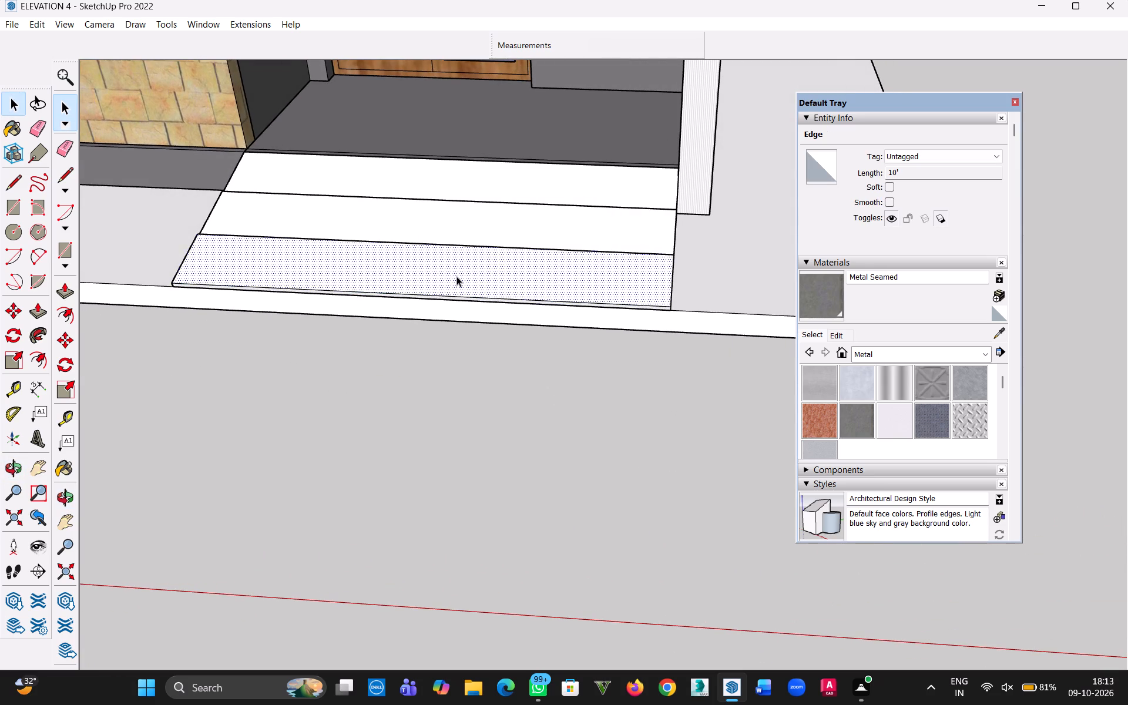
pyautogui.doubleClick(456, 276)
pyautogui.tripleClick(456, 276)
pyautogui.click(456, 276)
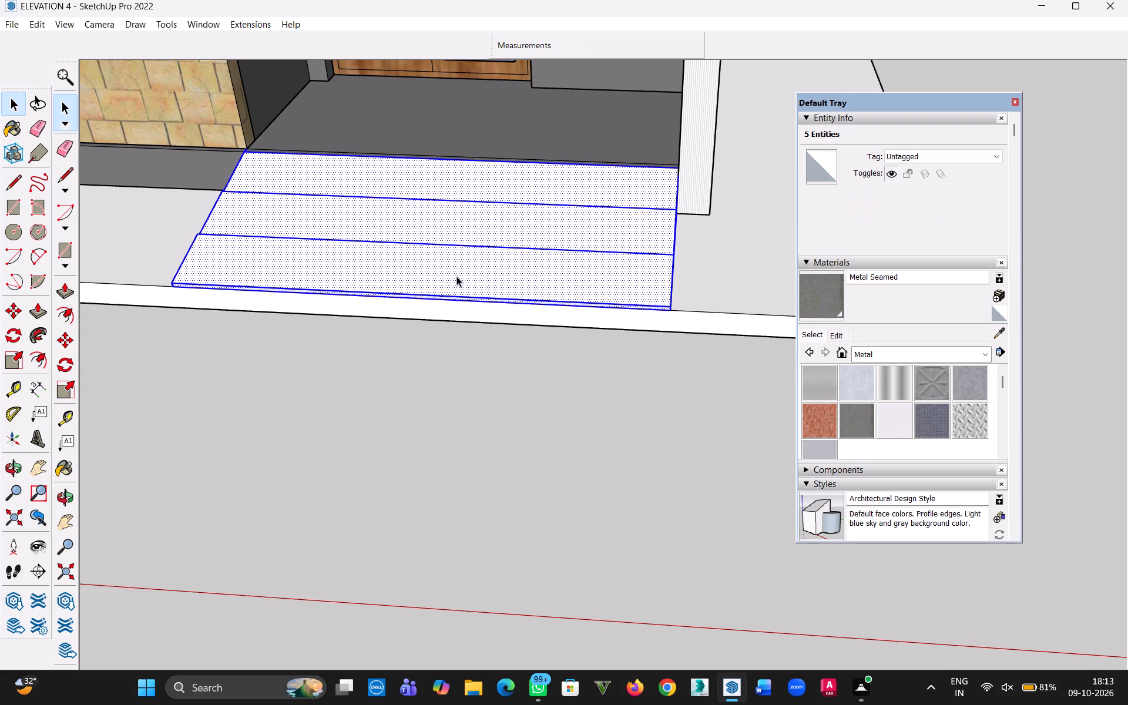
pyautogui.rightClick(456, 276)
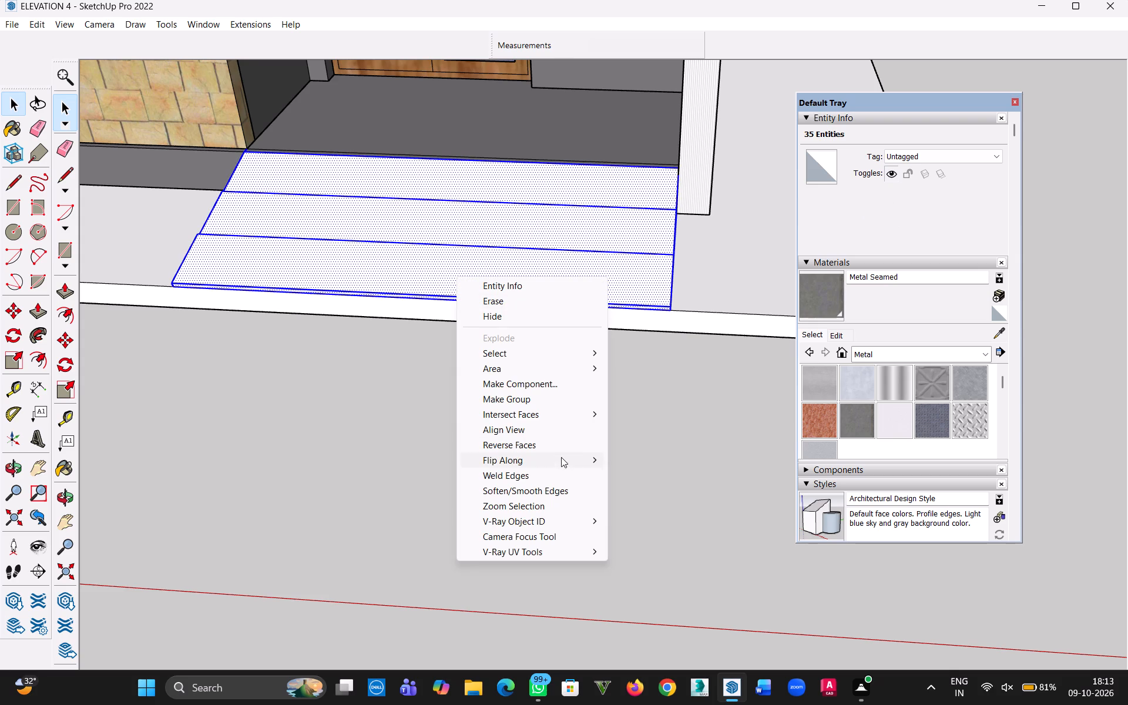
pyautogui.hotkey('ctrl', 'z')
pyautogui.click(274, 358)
# Undo the last three Push/Pull changes to the middle and lowest strips of the sloped entrance block.
pyautogui.hotkey('ctrl', 'z')
pyautogui.hotkey('ctrl', 'z')
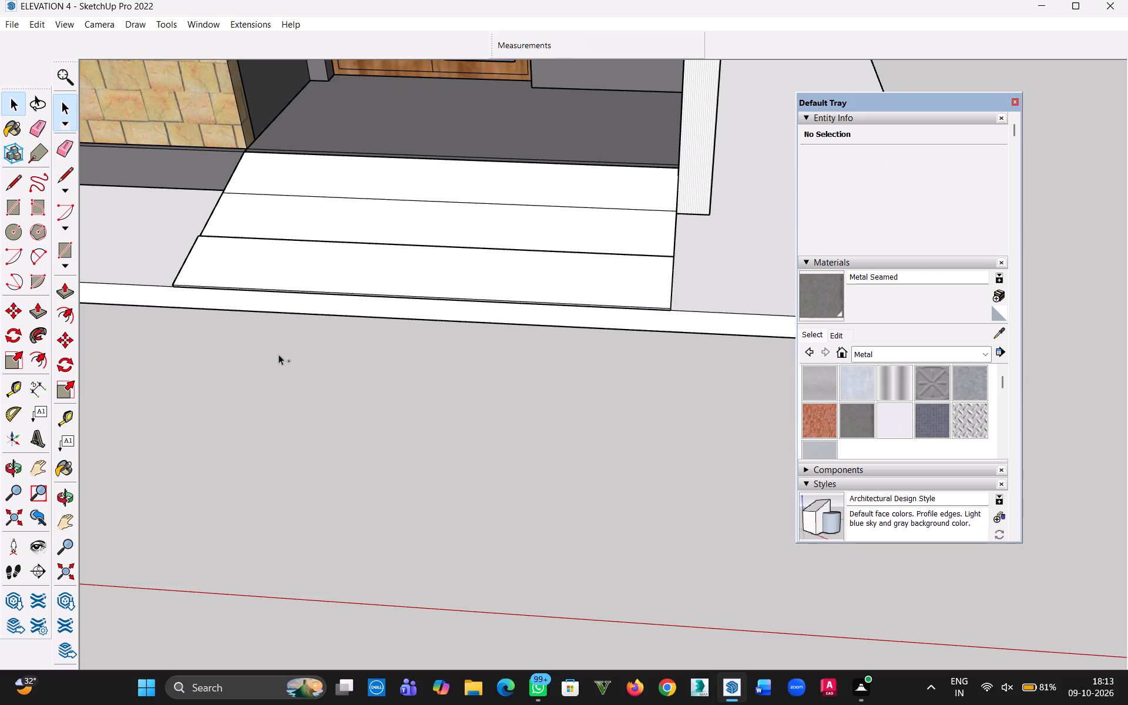
pyautogui.hotkey('ctrl', 'z')
# Raise the middle strip of the sloped entrance block 0.5" with Push/Pull.
pyautogui.press('p')
pyautogui.click(428, 226)
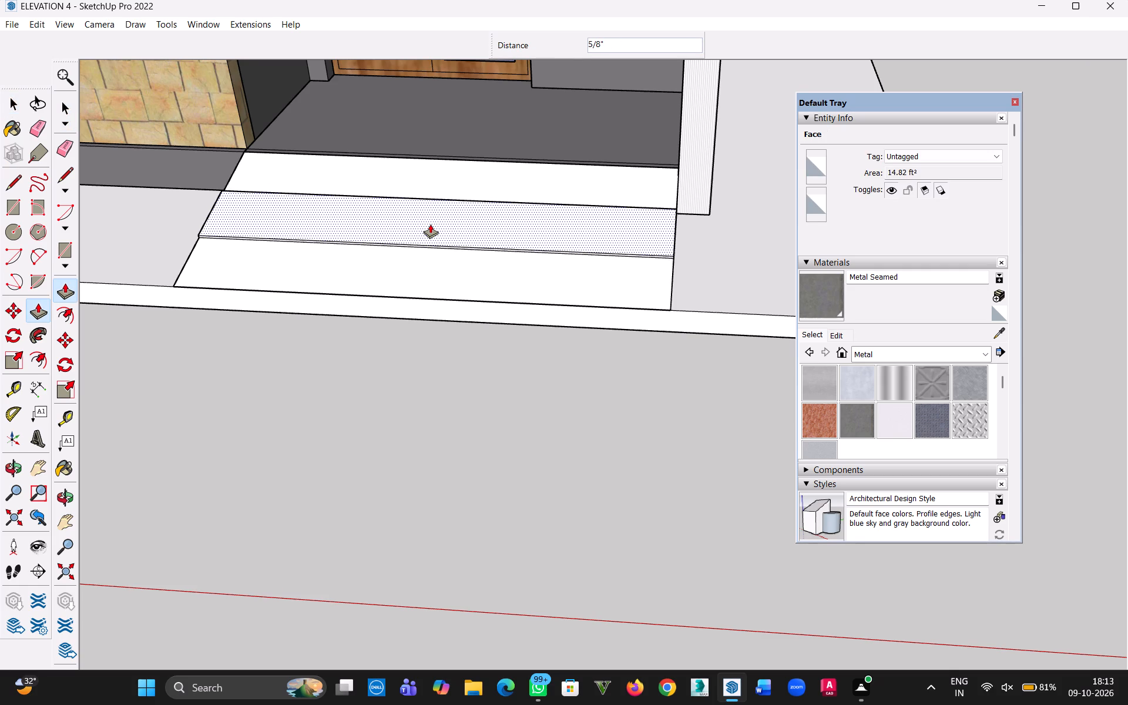
pyautogui.write('0.5"')
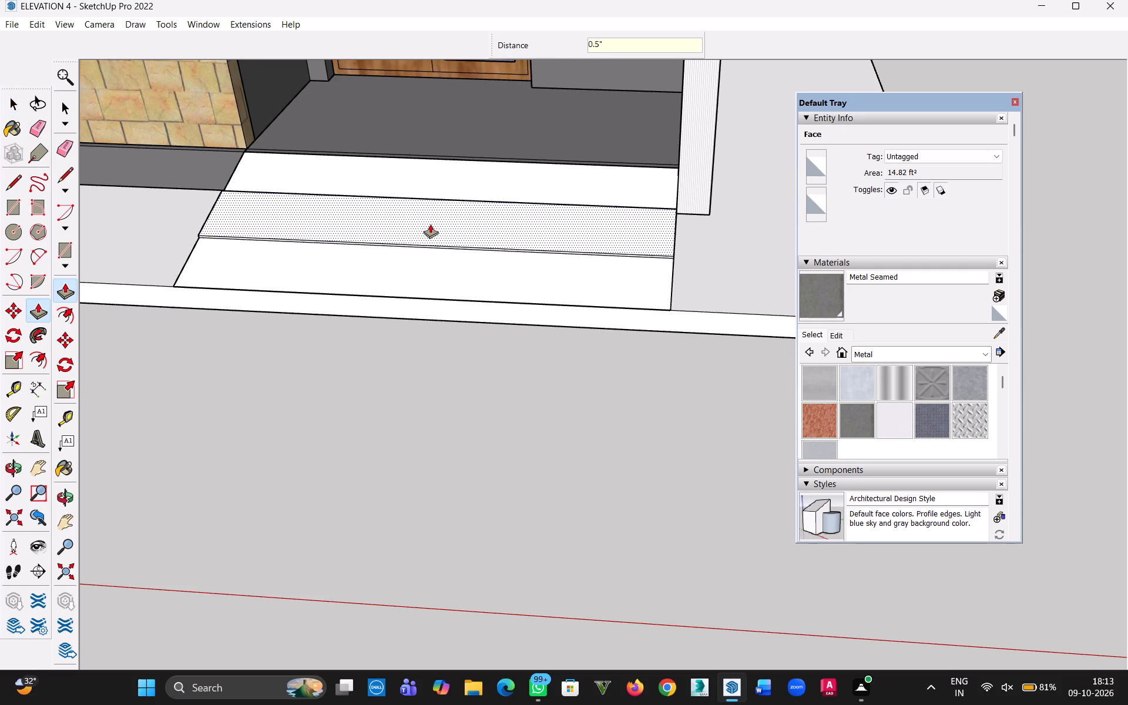
pyautogui.press('Return')
pyautogui.click(12, 102)
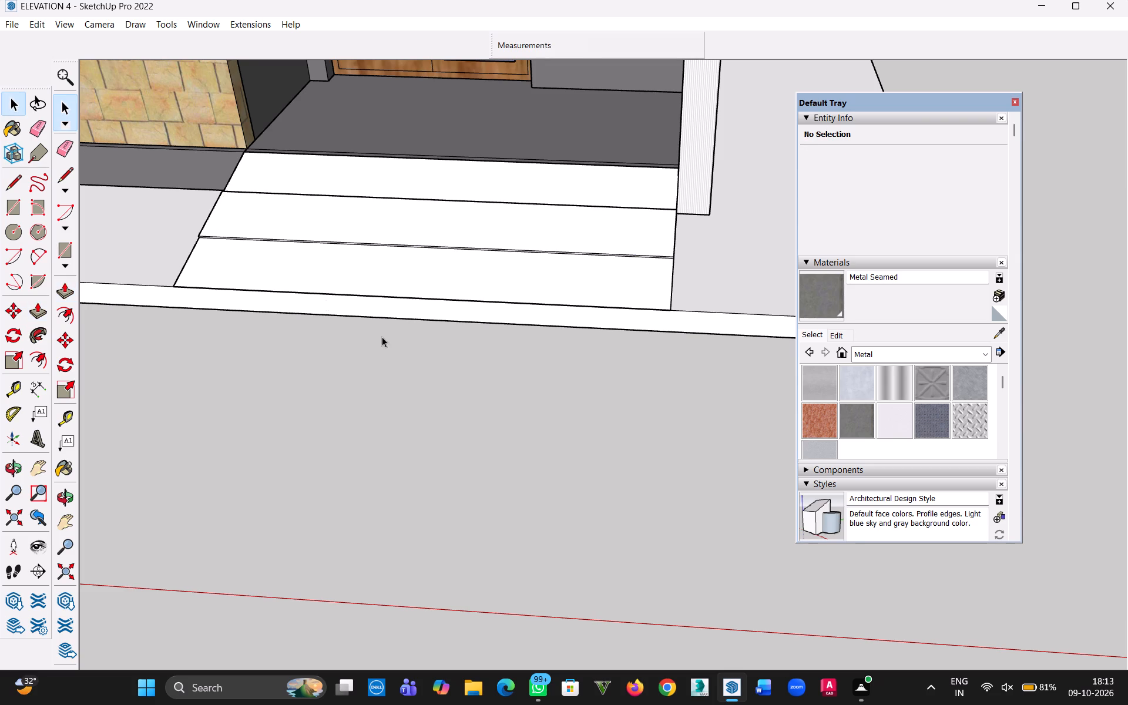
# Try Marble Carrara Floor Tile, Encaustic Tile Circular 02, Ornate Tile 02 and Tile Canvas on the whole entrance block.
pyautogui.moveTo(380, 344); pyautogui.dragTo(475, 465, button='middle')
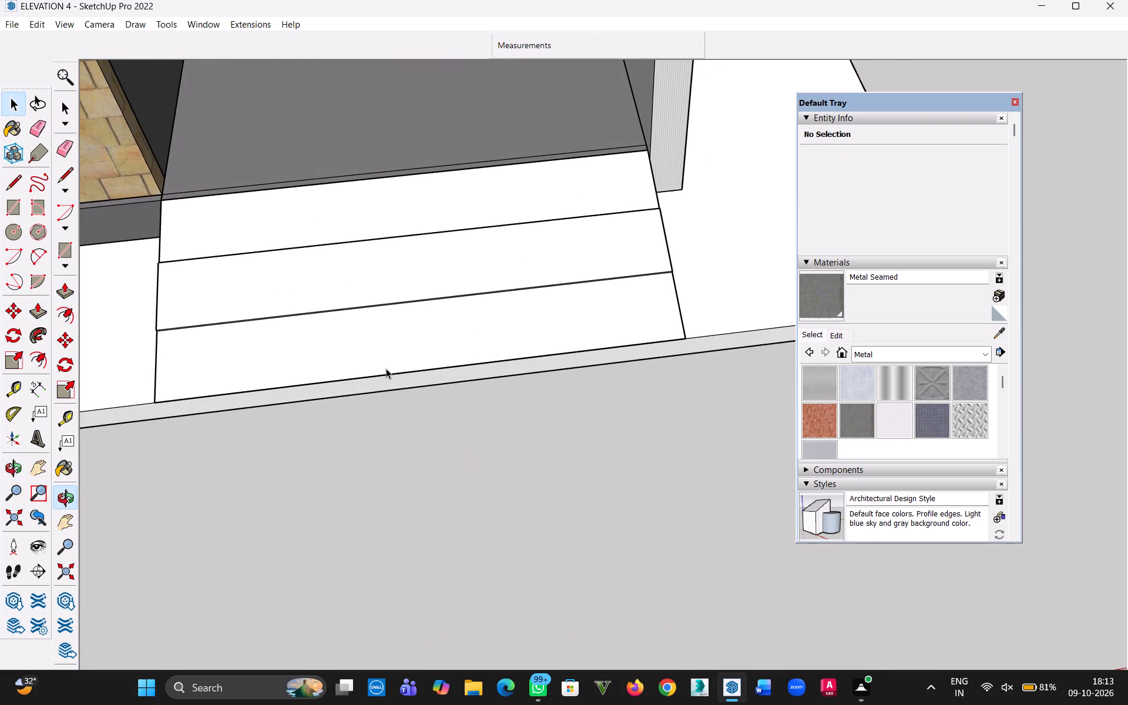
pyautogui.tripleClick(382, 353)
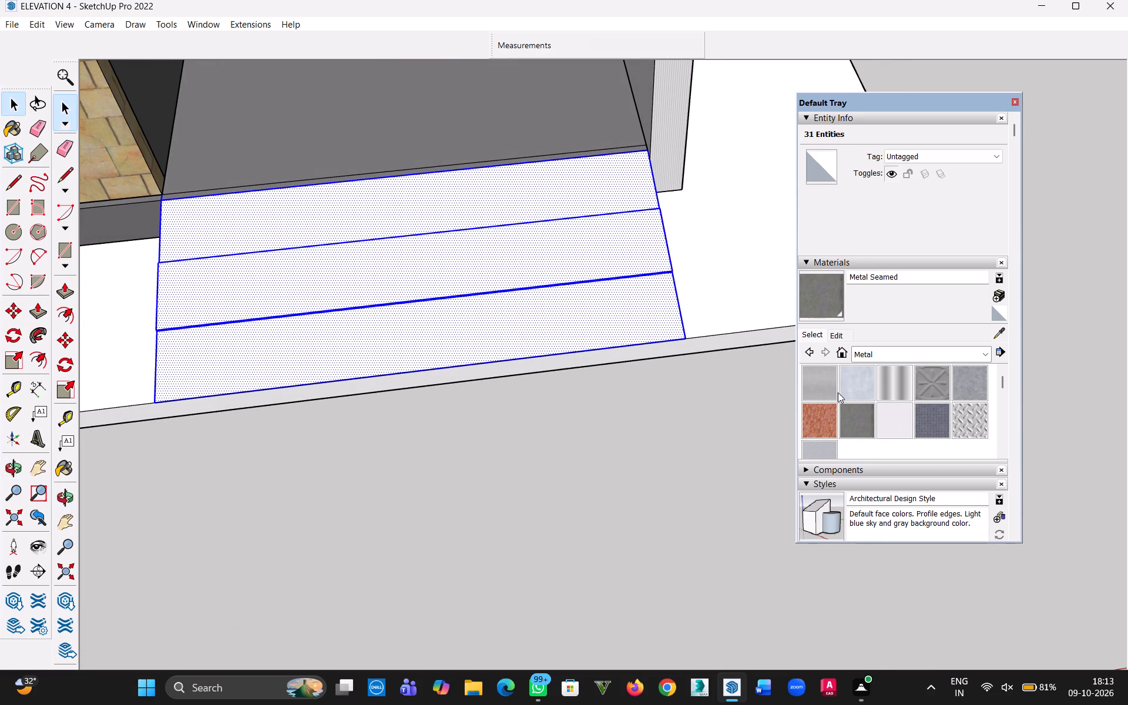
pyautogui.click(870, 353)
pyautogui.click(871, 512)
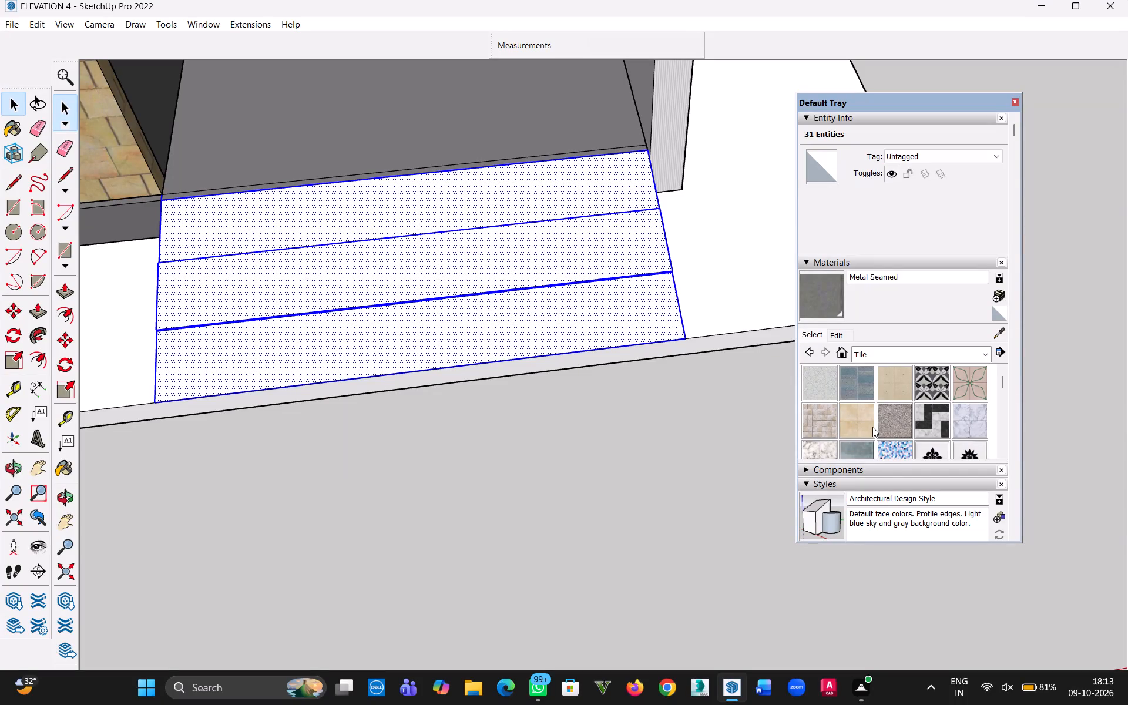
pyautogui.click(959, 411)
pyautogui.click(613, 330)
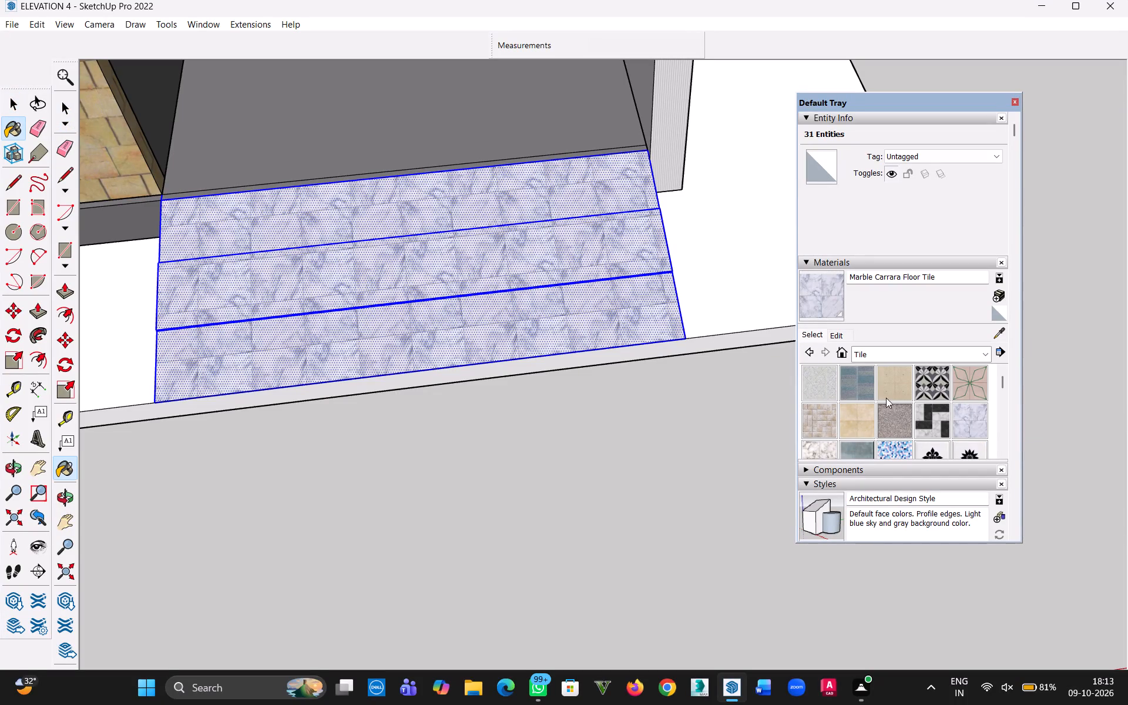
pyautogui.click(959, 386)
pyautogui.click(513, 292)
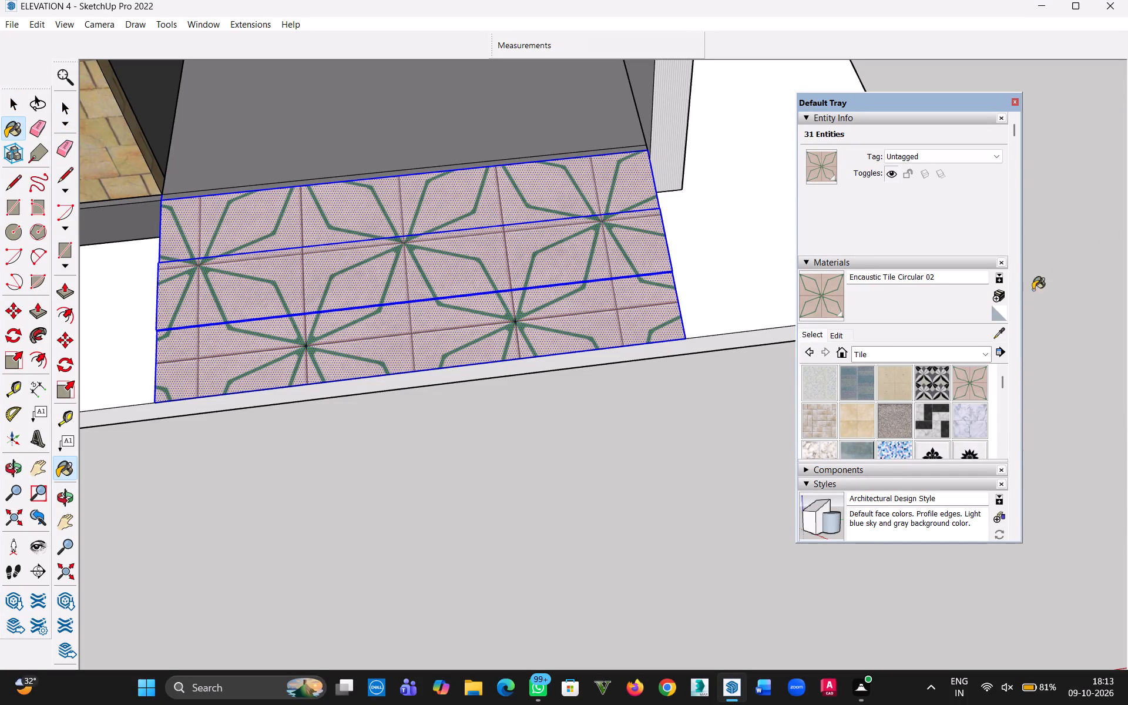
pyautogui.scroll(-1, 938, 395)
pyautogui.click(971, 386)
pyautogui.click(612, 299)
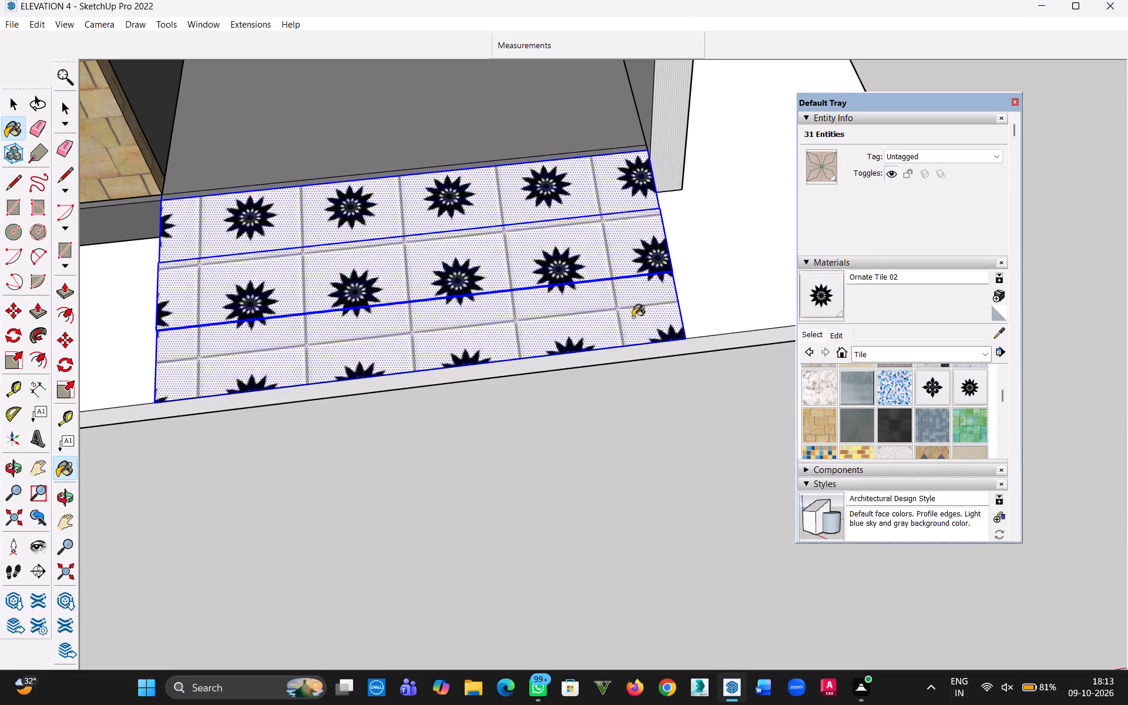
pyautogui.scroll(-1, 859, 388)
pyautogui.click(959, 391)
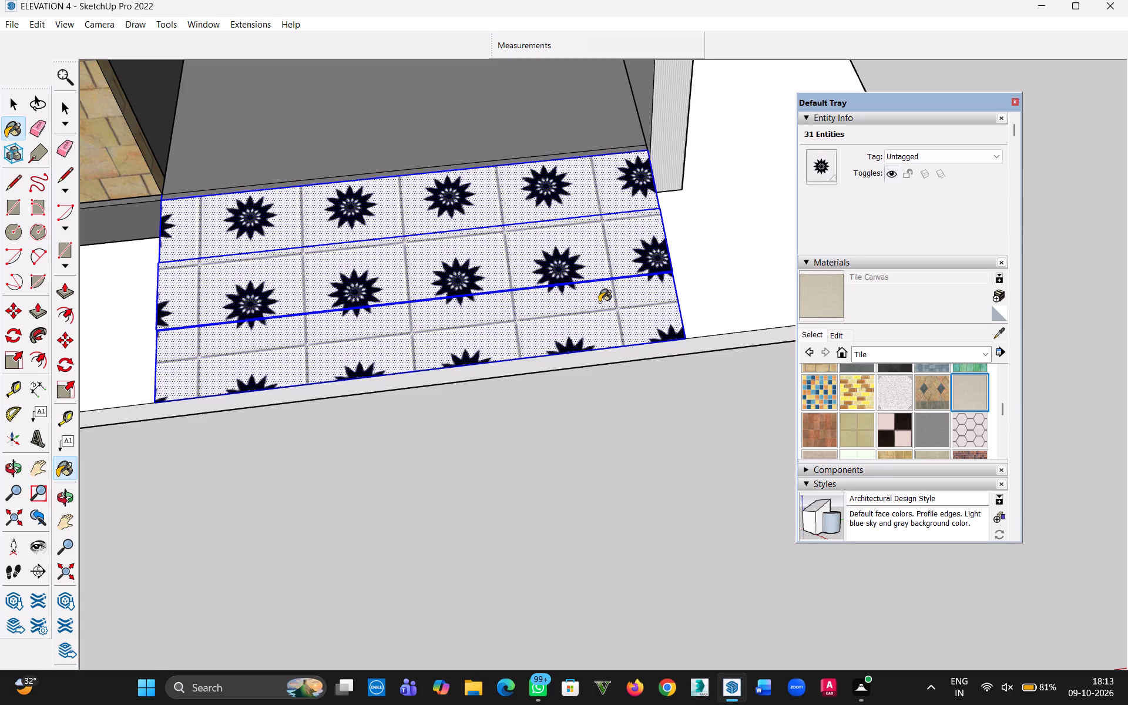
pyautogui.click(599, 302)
# Paint the whole entrance block with the Tile Travertine 2 inch material from the Tile collection.
pyautogui.scroll(-1, 888, 387)
pyautogui.click(862, 426)
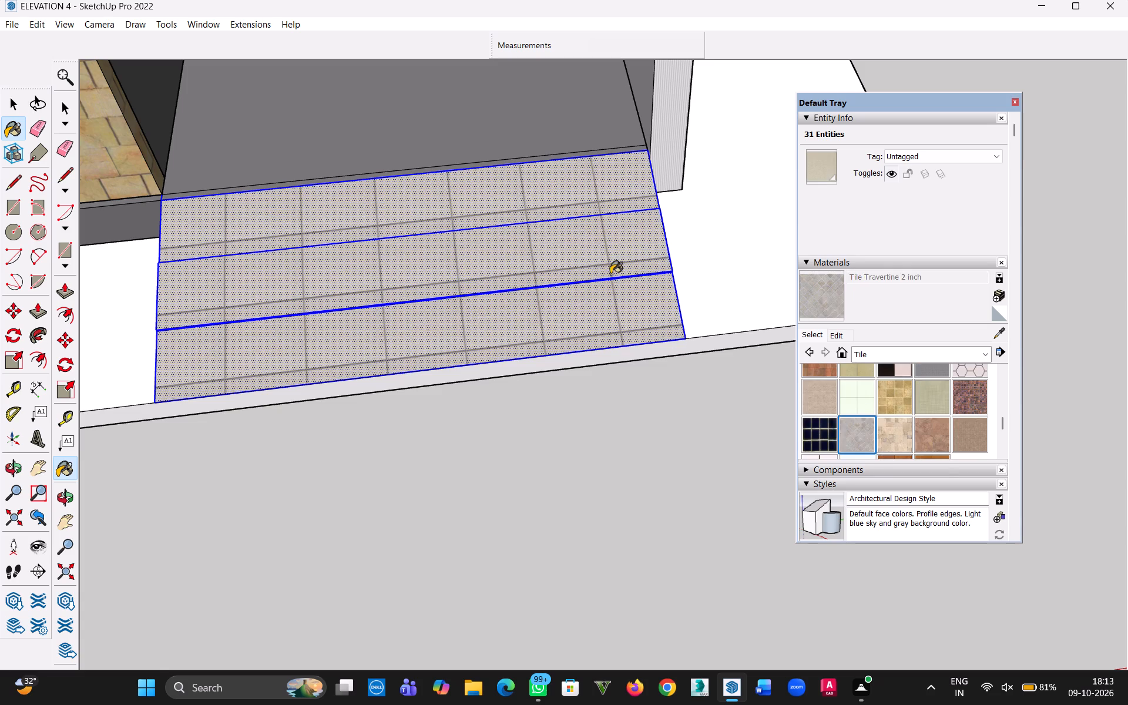
pyautogui.click(602, 271)
pyautogui.scroll(-1, 889, 404)
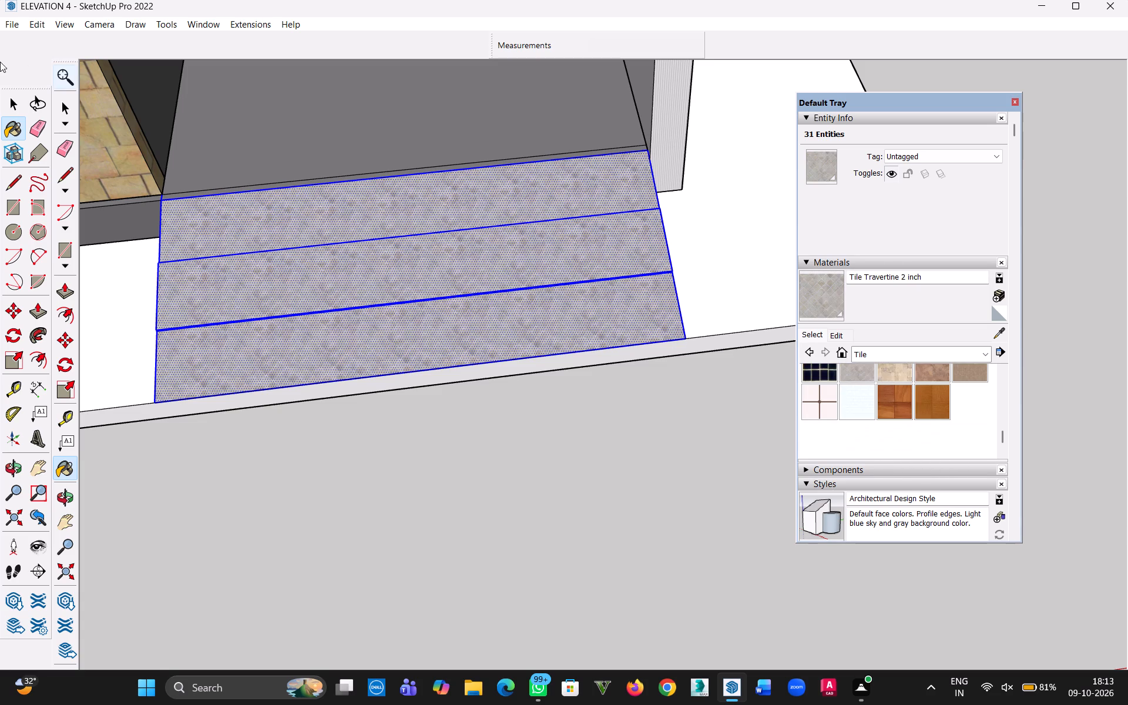
pyautogui.click(12, 100)
pyautogui.click(124, 253)
# Examine the tiled entrance block together with the house front and ground slab from several angles.
pyautogui.scroll(-5, 266, 240)
pyautogui.scroll(-4, 276, 358)
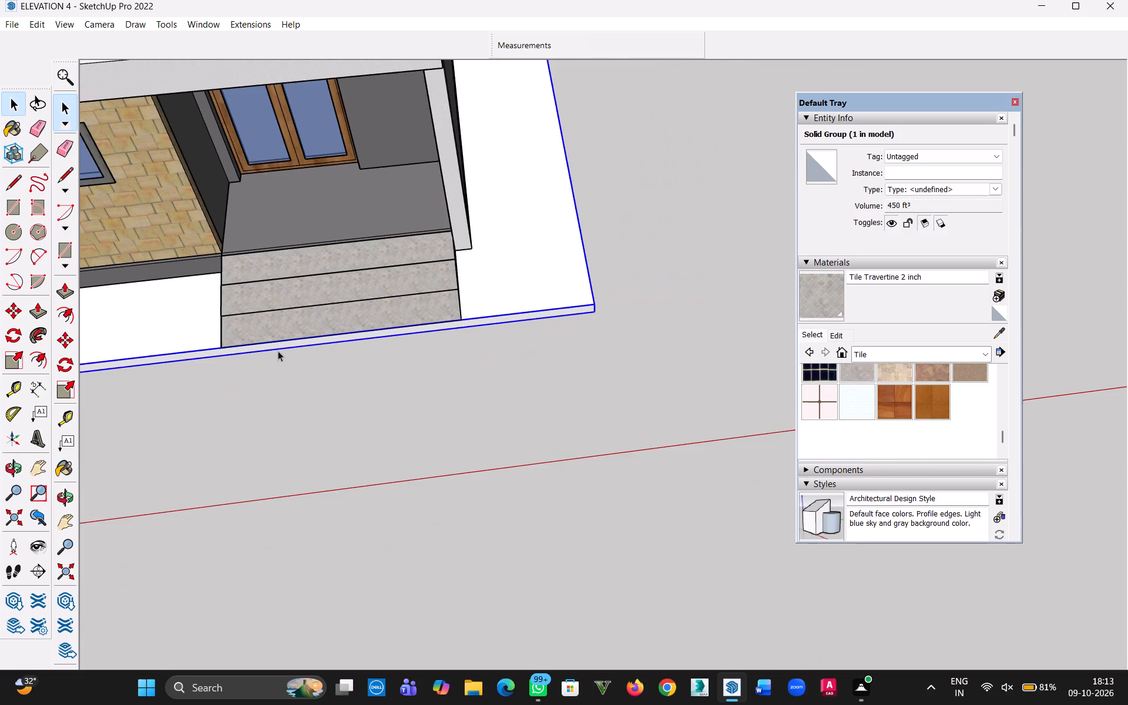
pyautogui.moveTo(267, 362); pyautogui.dragTo(306, 312, button='middle')
pyautogui.scroll(-6, 287, 346)
pyautogui.press('h')
pyautogui.moveTo(283, 361); pyautogui.dragTo(396, 308)
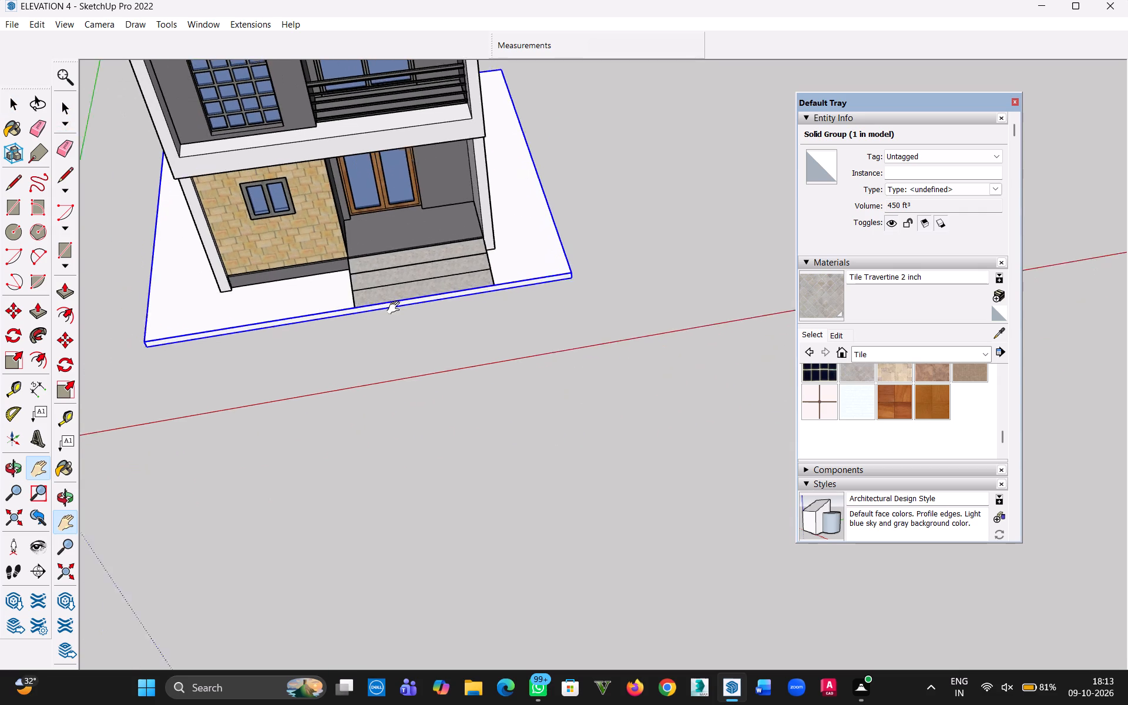
pyautogui.moveTo(396, 308); pyautogui.dragTo(399, 345)
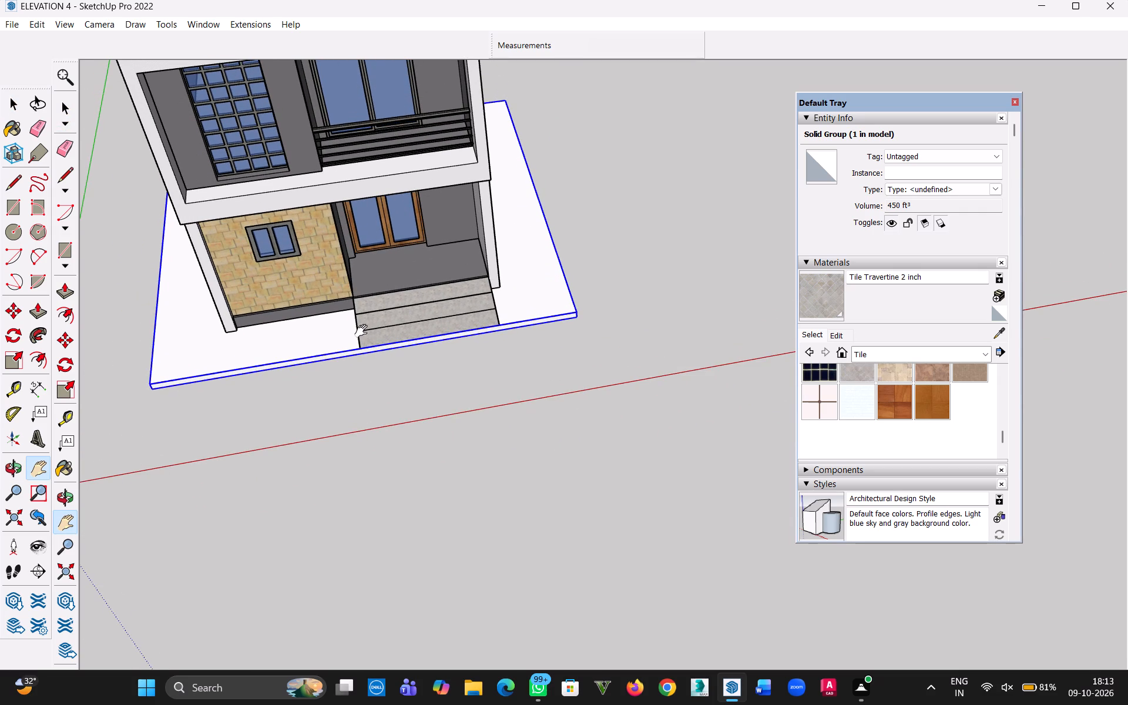
pyautogui.moveTo(388, 346); pyautogui.dragTo(331, 388, button='middle')
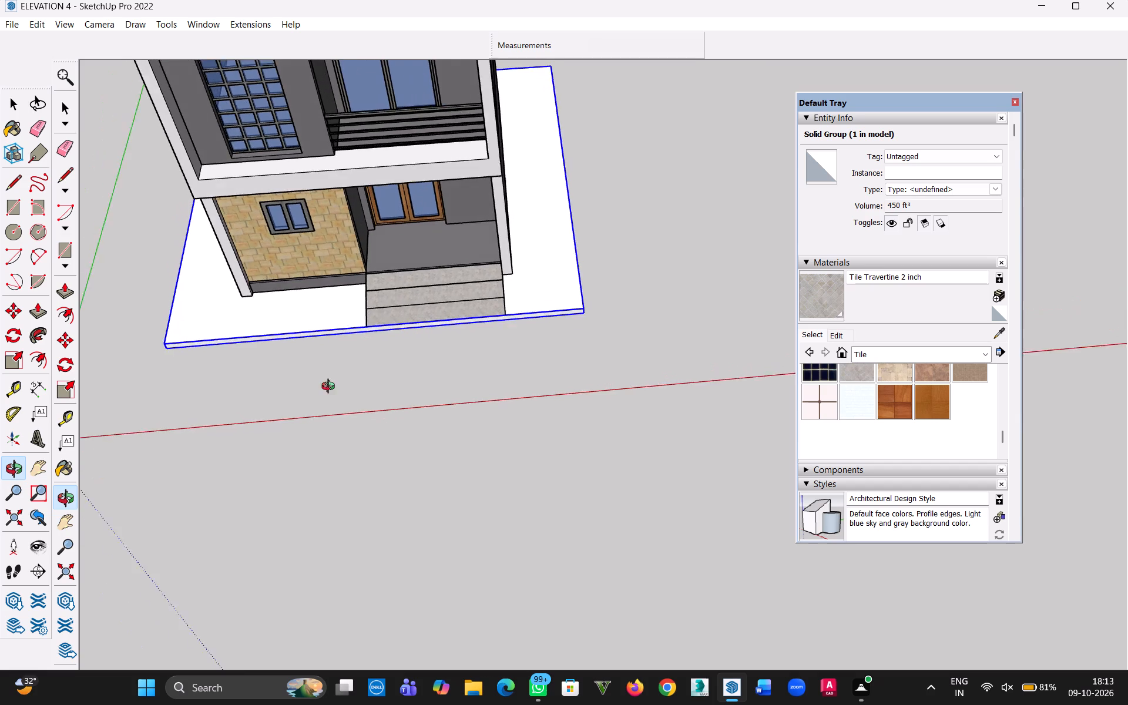
pyautogui.moveTo(331, 388); pyautogui.dragTo(320, 397, button='middle')
pyautogui.moveTo(311, 388); pyautogui.dragTo(424, 290, button='middle')
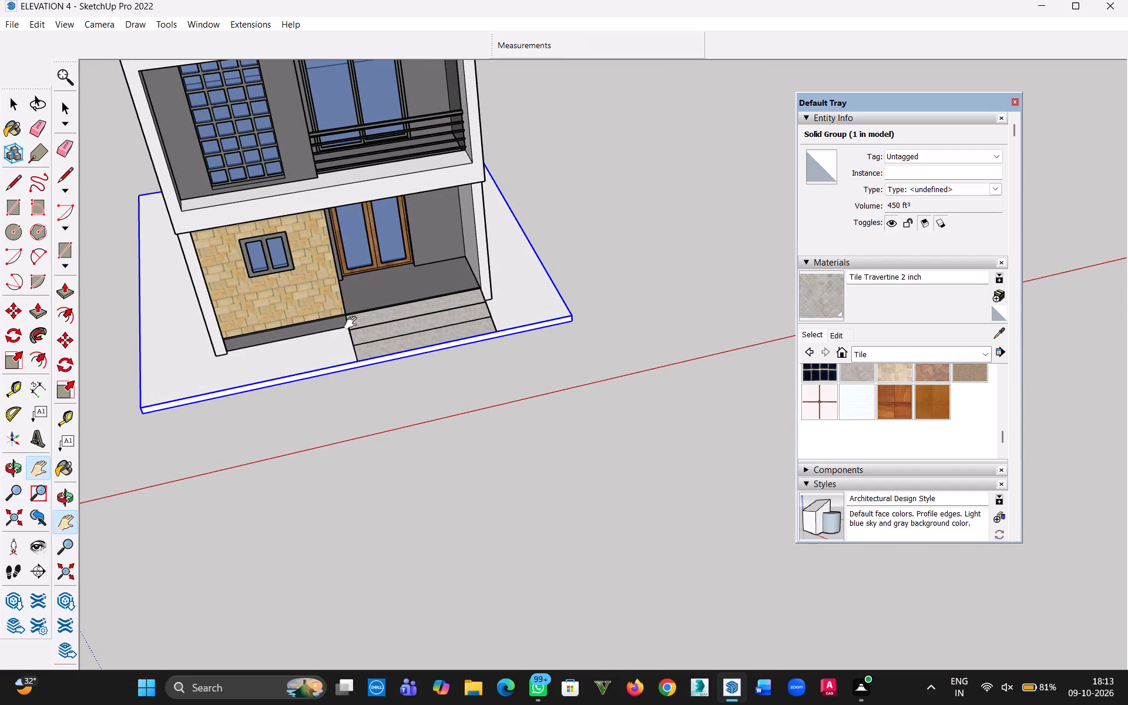
pyautogui.moveTo(361, 324); pyautogui.dragTo(346, 243, button='middle')
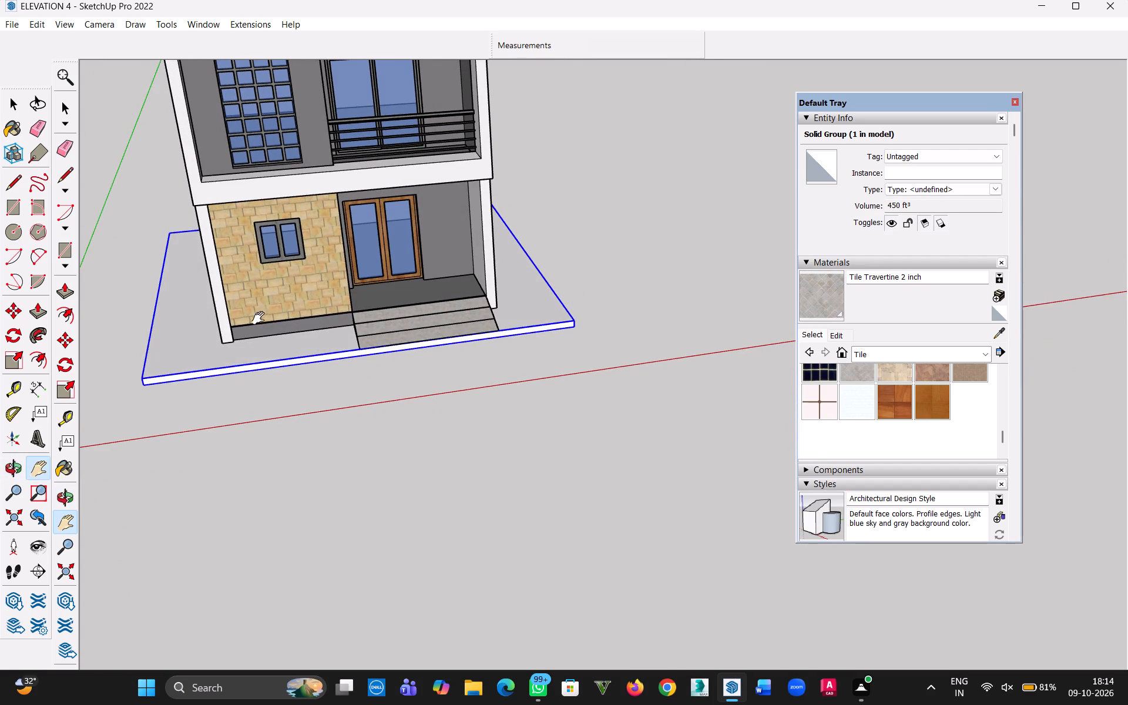
pyautogui.scroll(3, 261, 318)
pyautogui.scroll(-2, 260, 320)
pyautogui.moveTo(227, 340); pyautogui.dragTo(229, 362, button='middle')
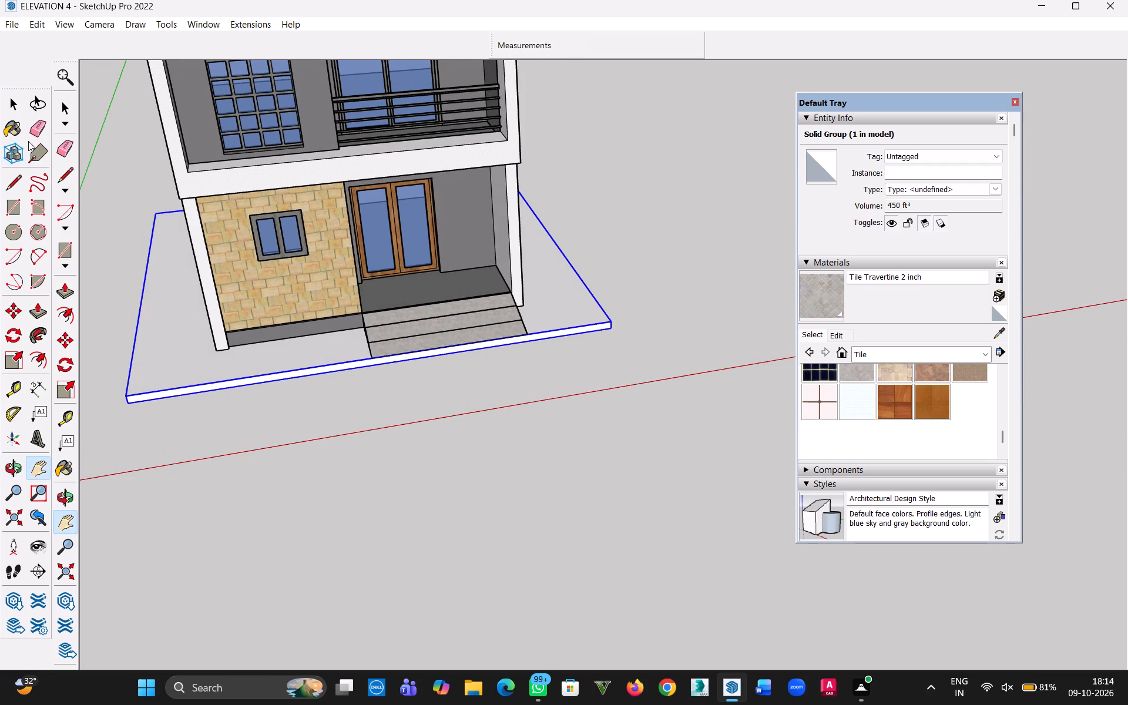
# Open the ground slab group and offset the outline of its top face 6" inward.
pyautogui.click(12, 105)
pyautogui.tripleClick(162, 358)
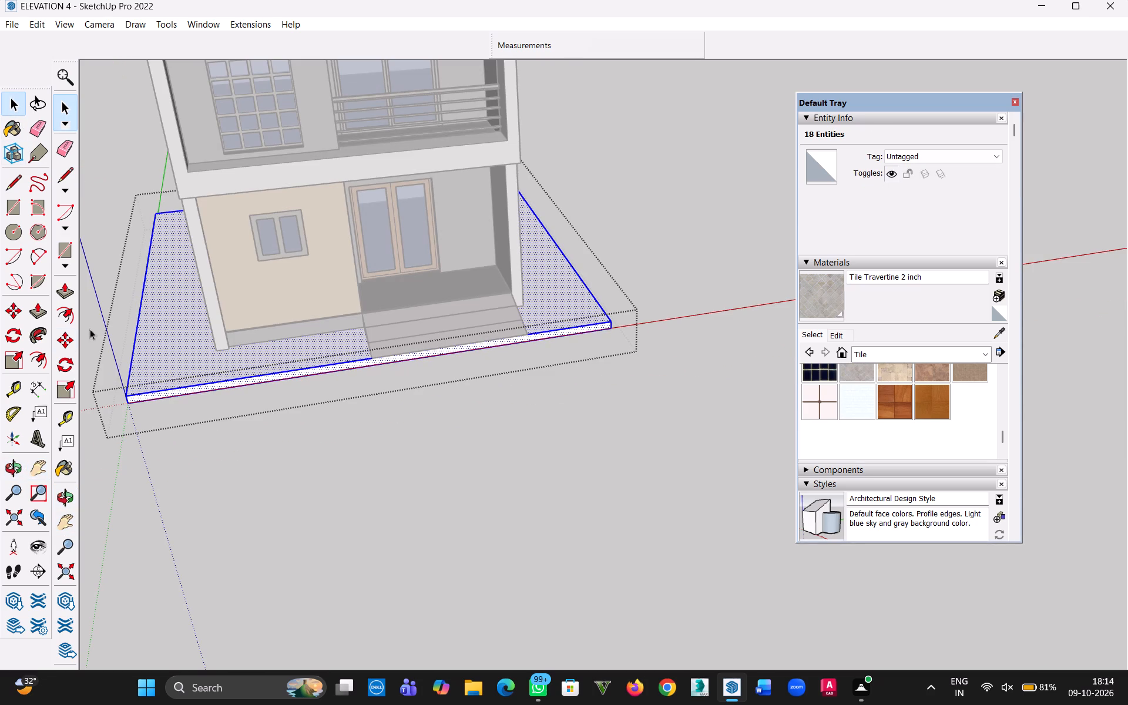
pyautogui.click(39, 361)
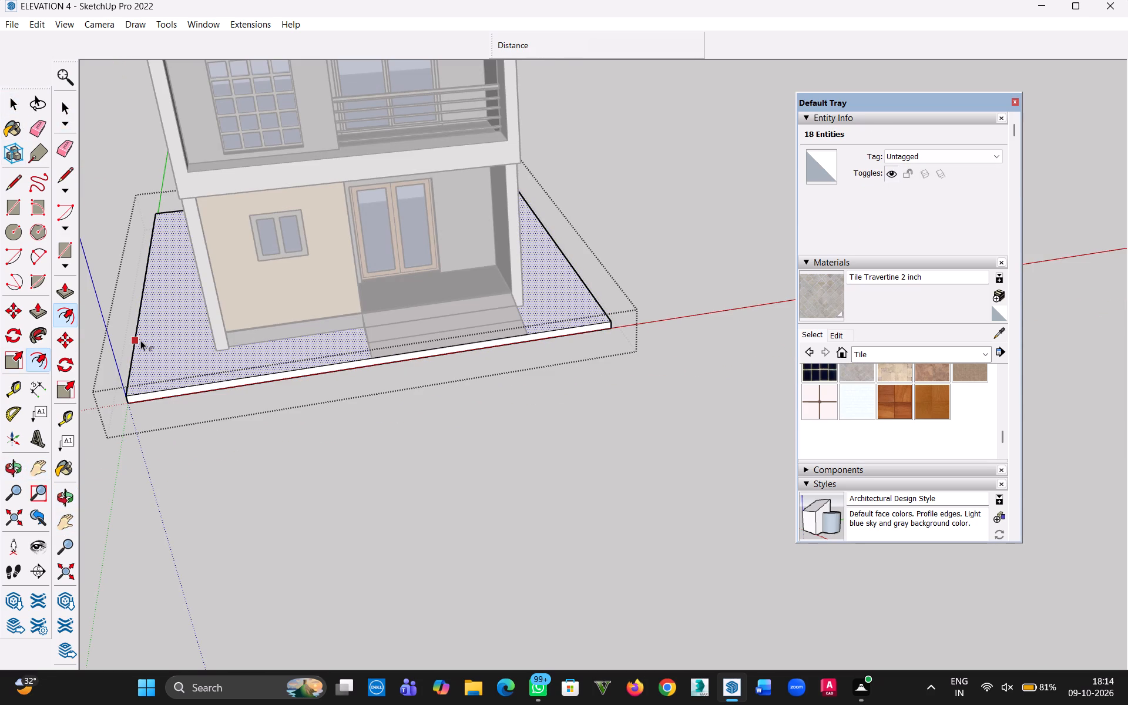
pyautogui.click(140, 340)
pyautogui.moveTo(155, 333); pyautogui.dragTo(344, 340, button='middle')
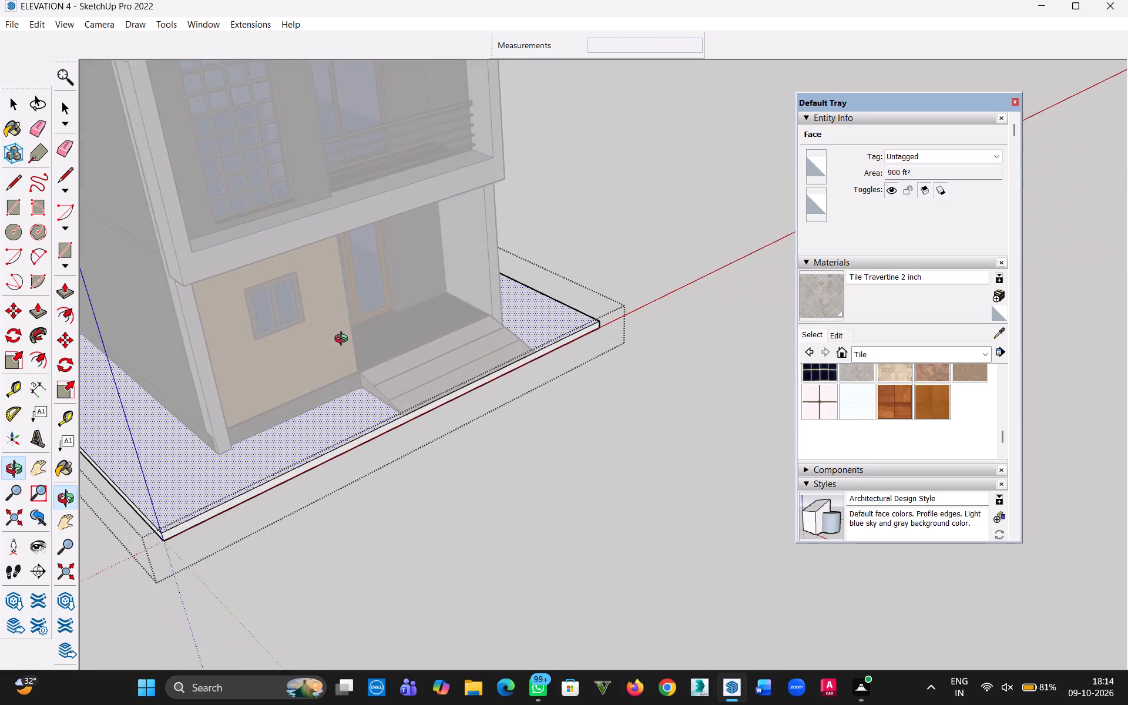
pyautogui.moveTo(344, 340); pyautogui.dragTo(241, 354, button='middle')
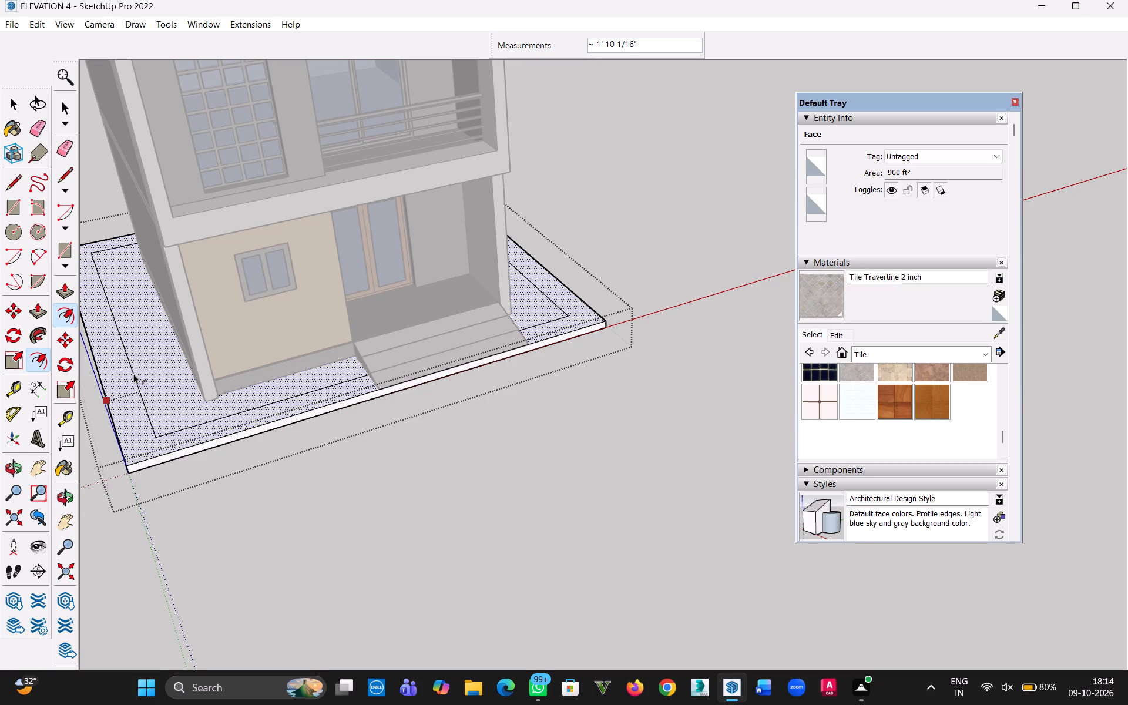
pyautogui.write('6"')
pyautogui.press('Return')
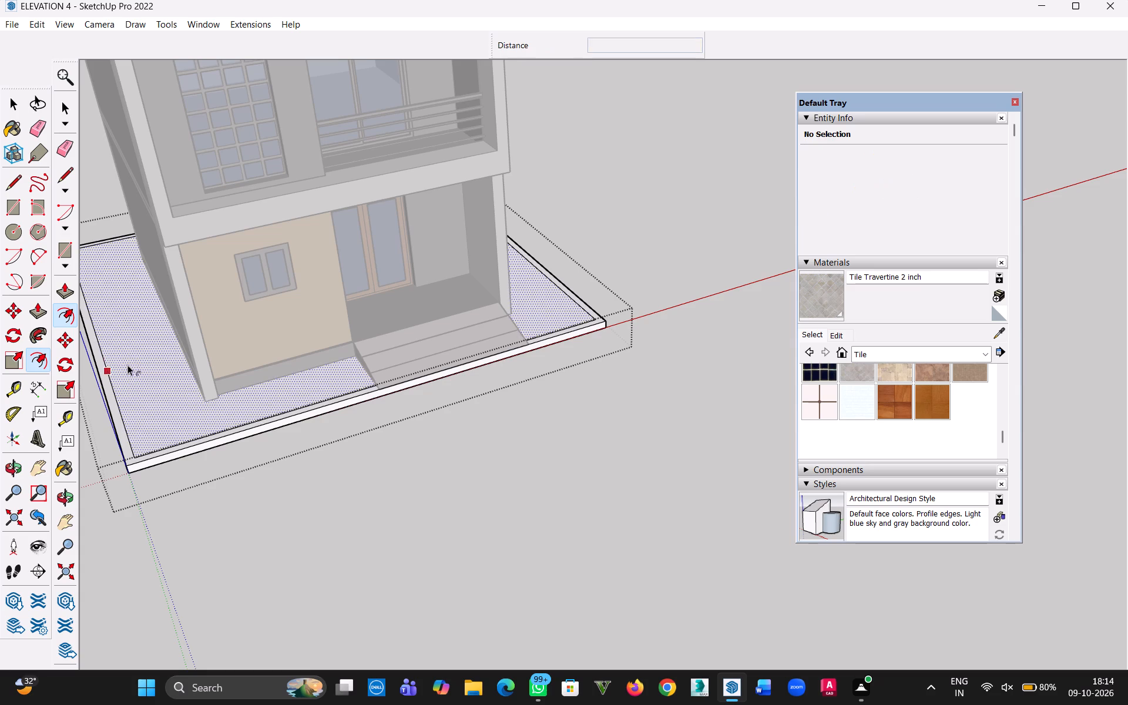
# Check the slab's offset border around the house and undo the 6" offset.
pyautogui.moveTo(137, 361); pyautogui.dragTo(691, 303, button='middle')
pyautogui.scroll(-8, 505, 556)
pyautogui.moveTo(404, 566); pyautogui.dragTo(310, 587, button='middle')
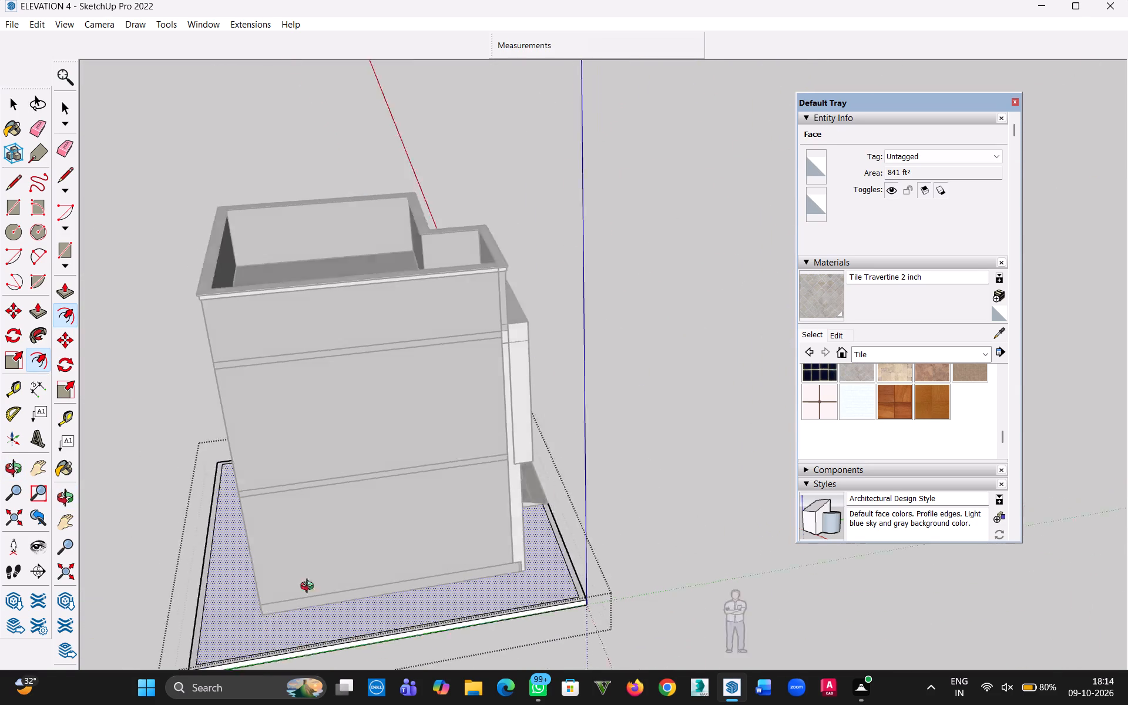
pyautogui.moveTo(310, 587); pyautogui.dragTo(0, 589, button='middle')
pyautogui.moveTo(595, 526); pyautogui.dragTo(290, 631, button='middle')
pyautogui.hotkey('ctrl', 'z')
# Offset the outline of the ground slab's top face 9" inward.
pyautogui.scroll(3, 418, 425)
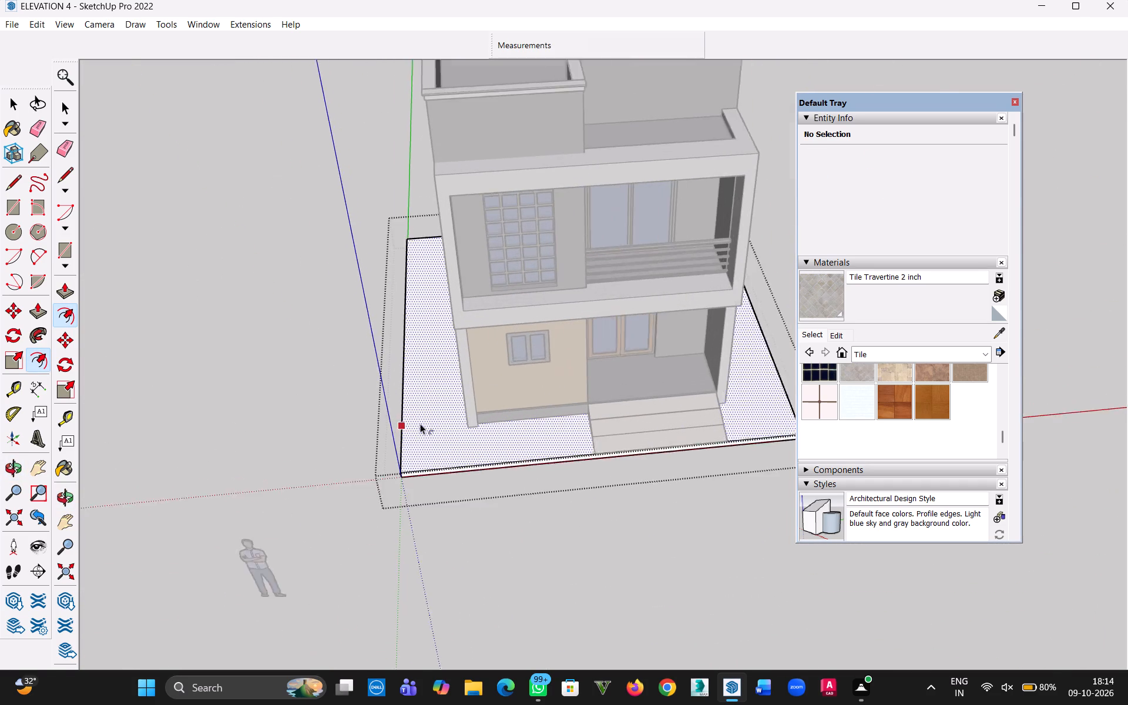
pyautogui.scroll(4, 420, 424)
pyautogui.click(414, 427)
pyautogui.write('9"')
pyautogui.press('Return')
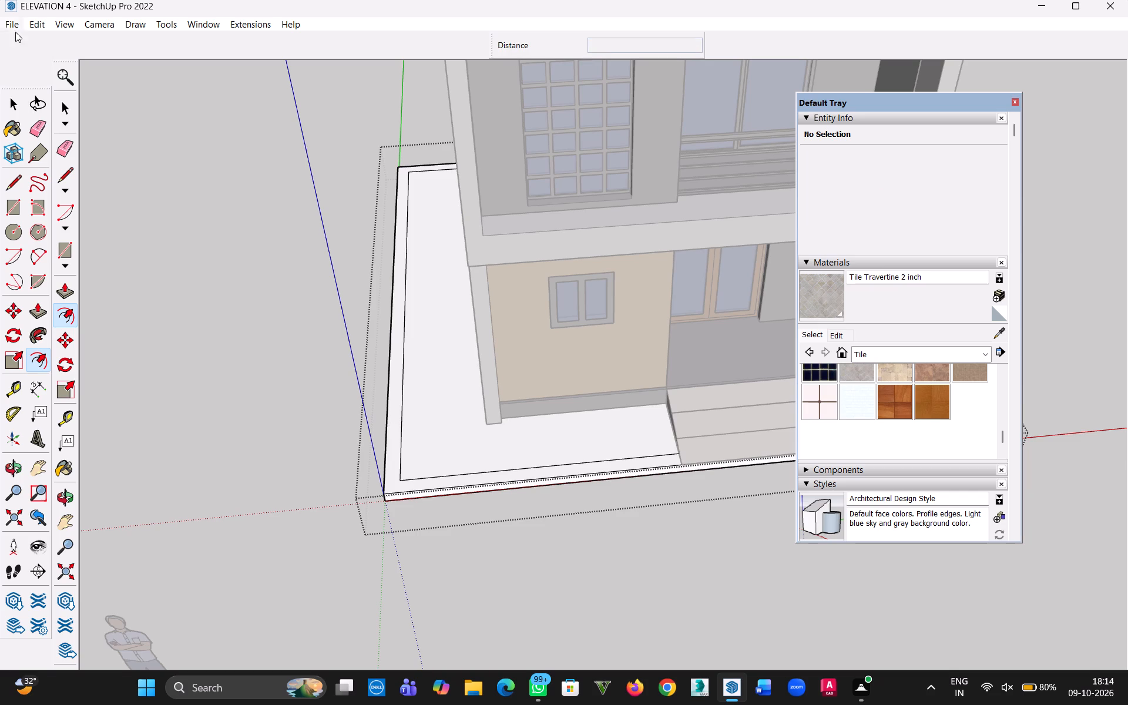
pyautogui.click(12, 107)
# Draw a 9" line from the inner outline's front corner beside the stone-clad wall to the slab's front edge.
pyautogui.scroll(6, 498, 526)
pyautogui.press('l')
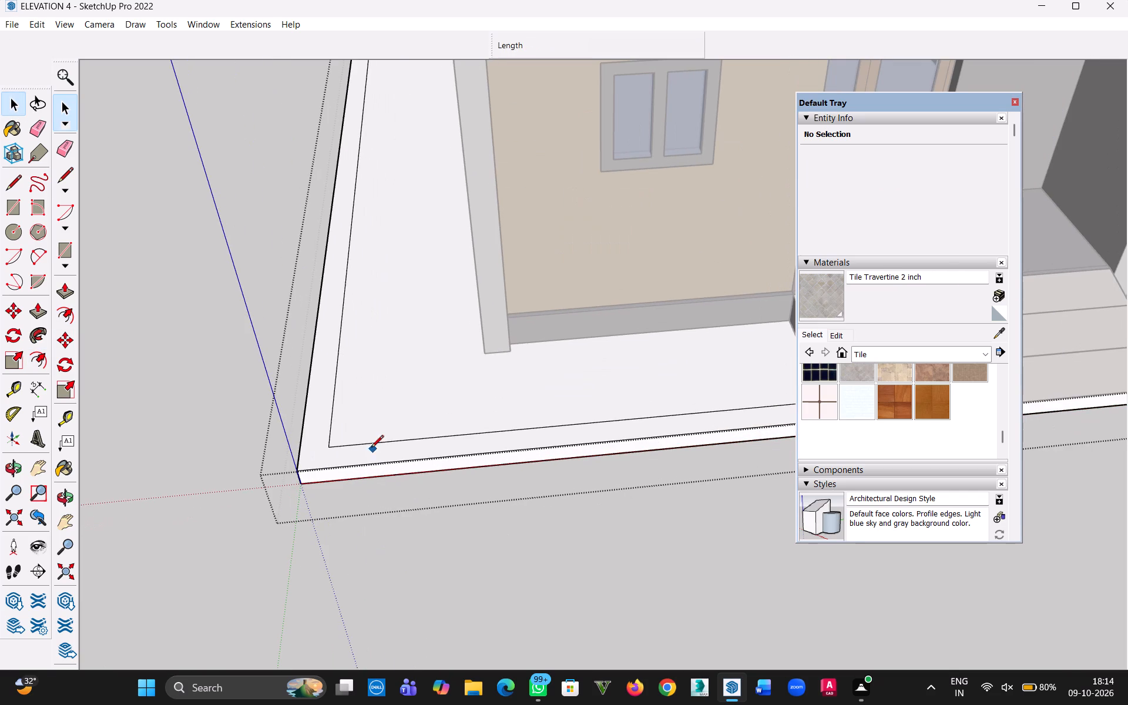
pyautogui.click(333, 442)
pyautogui.click(332, 470)
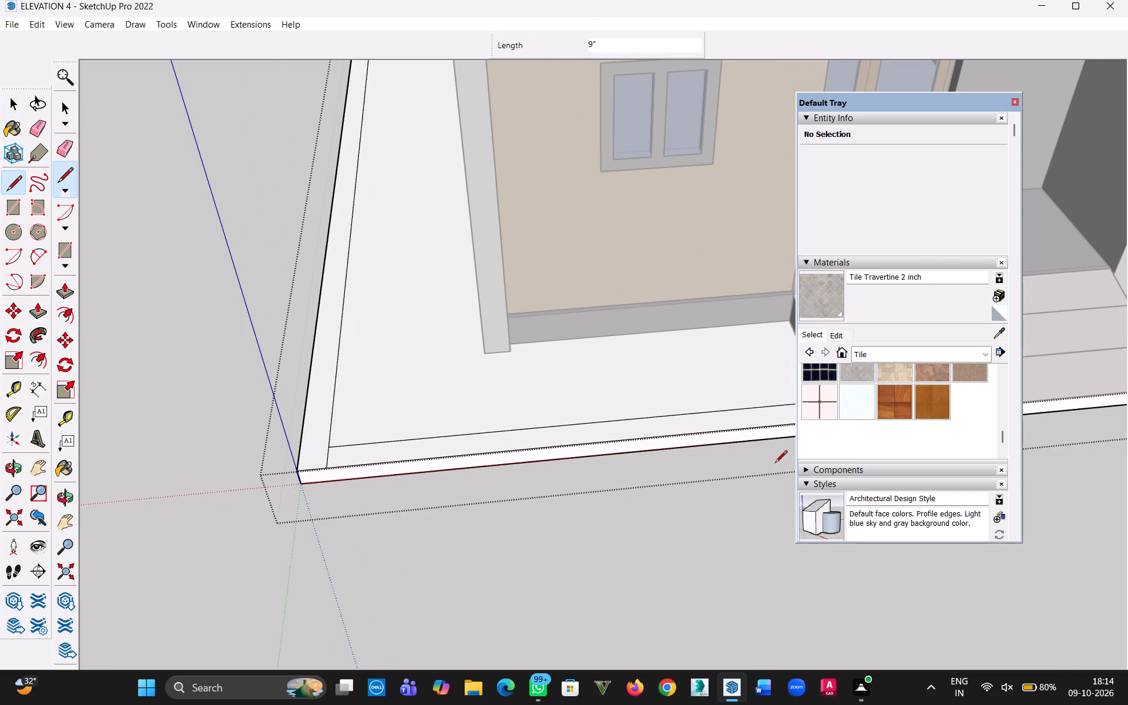
# Draw a line from the inner outline's front corner on the porch side to the slab's front edge.
pyautogui.scroll(-4, 774, 465)
pyautogui.press('h')
pyautogui.moveTo(731, 471); pyautogui.dragTo(143, 561)
pyautogui.press('Escape')
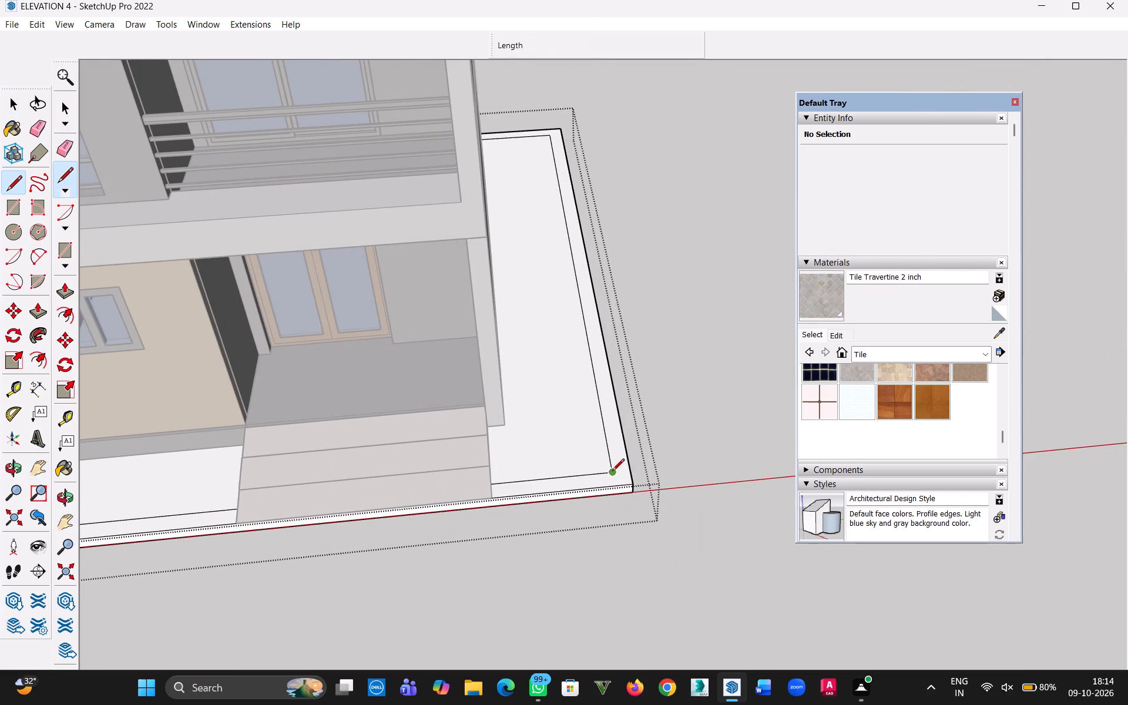
pyautogui.click(612, 472)
pyautogui.click(611, 494)
# Delete the inner outline's front edge so the border strip runs only along the slab's sides and back.
pyautogui.scroll(-3, 512, 543)
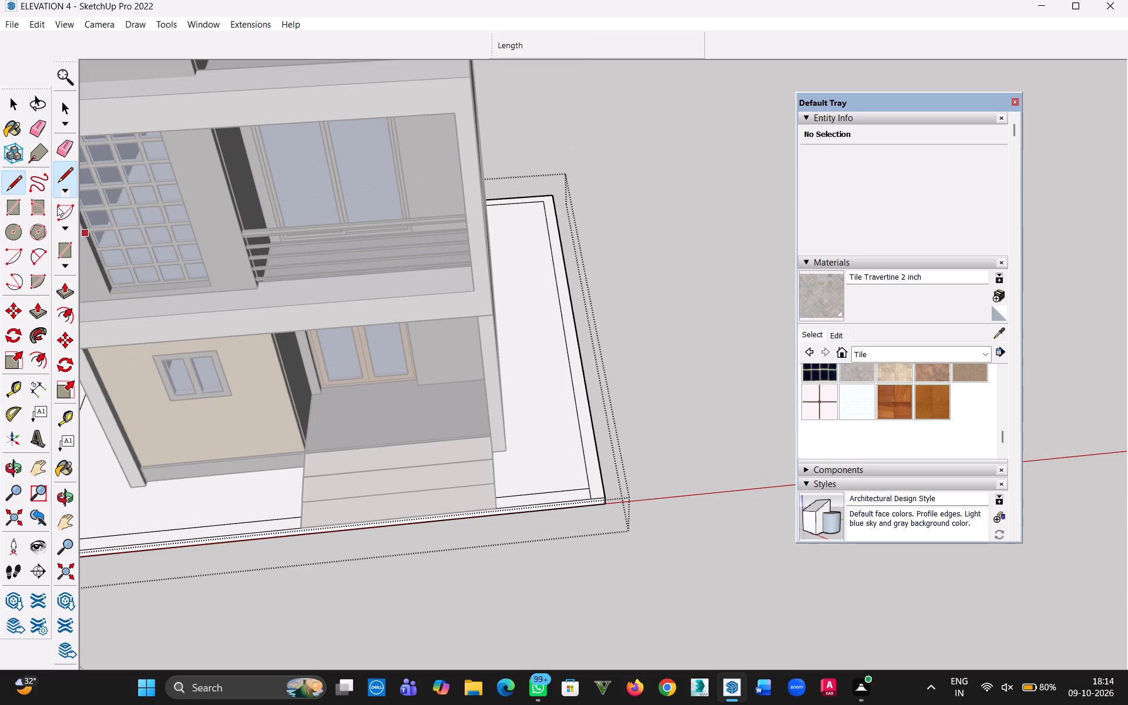
pyautogui.click(18, 108)
pyautogui.click(549, 491)
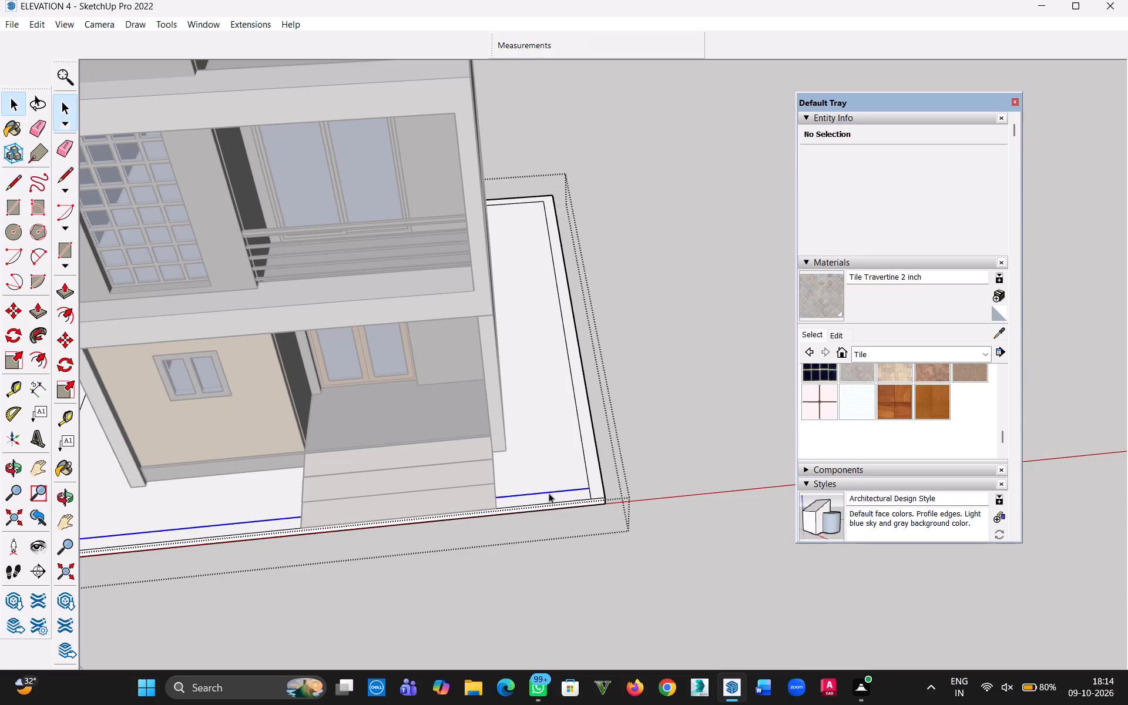
pyautogui.press('Delete')
# Push/Pull the slab's border strip up 4' into a boundary wall and close the slab group.
pyautogui.press('p')
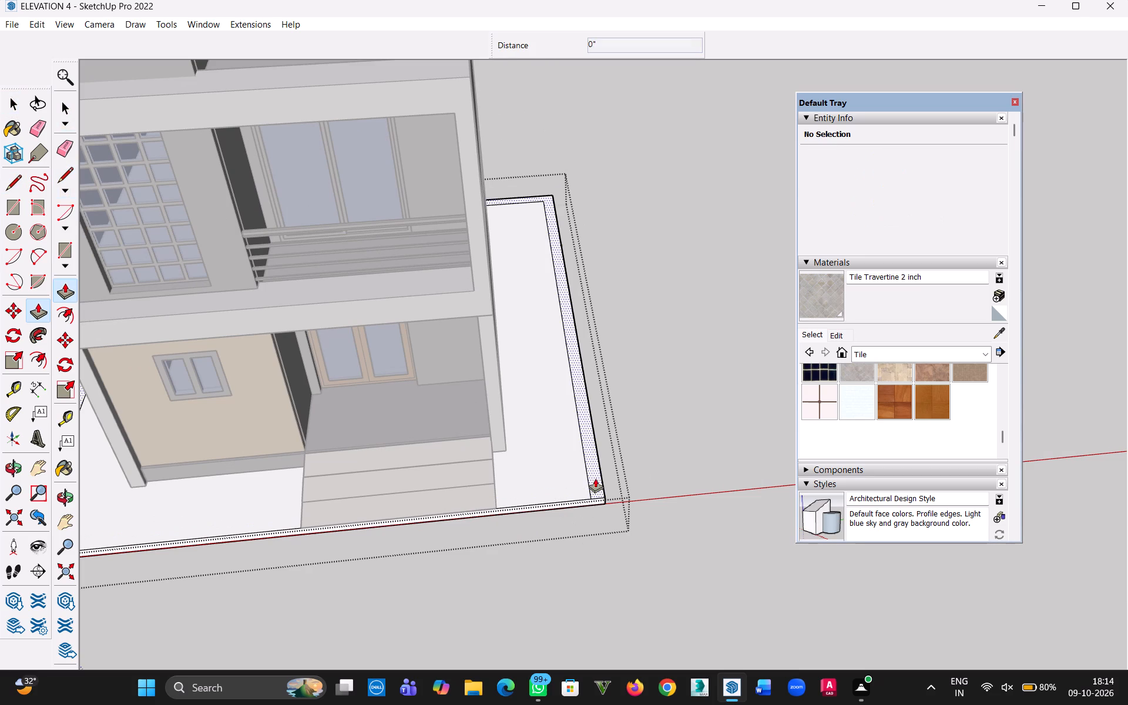
pyautogui.click(595, 474)
pyautogui.write("4'")
pyautogui.press('Return')
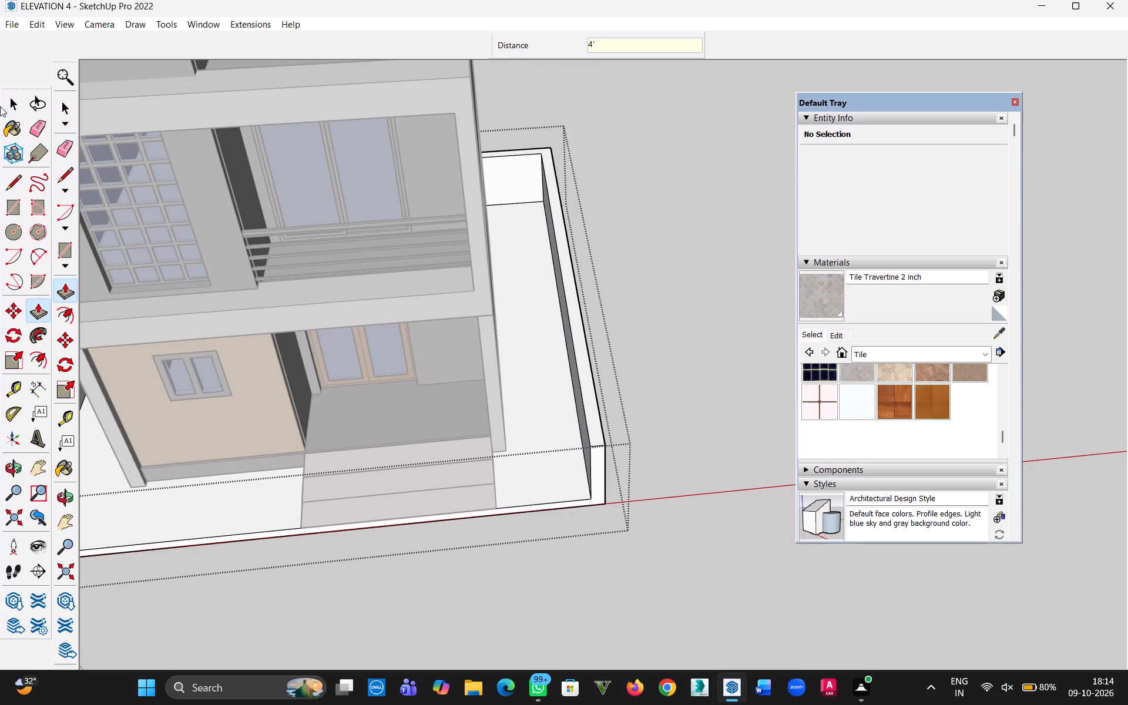
pyautogui.click(10, 98)
pyautogui.click(645, 243)
# Open the ground slab group, paint all its geometry with the Checker Plate pattern, and close the group.
pyautogui.moveTo(552, 510); pyautogui.dragTo(594, 368, button='middle')
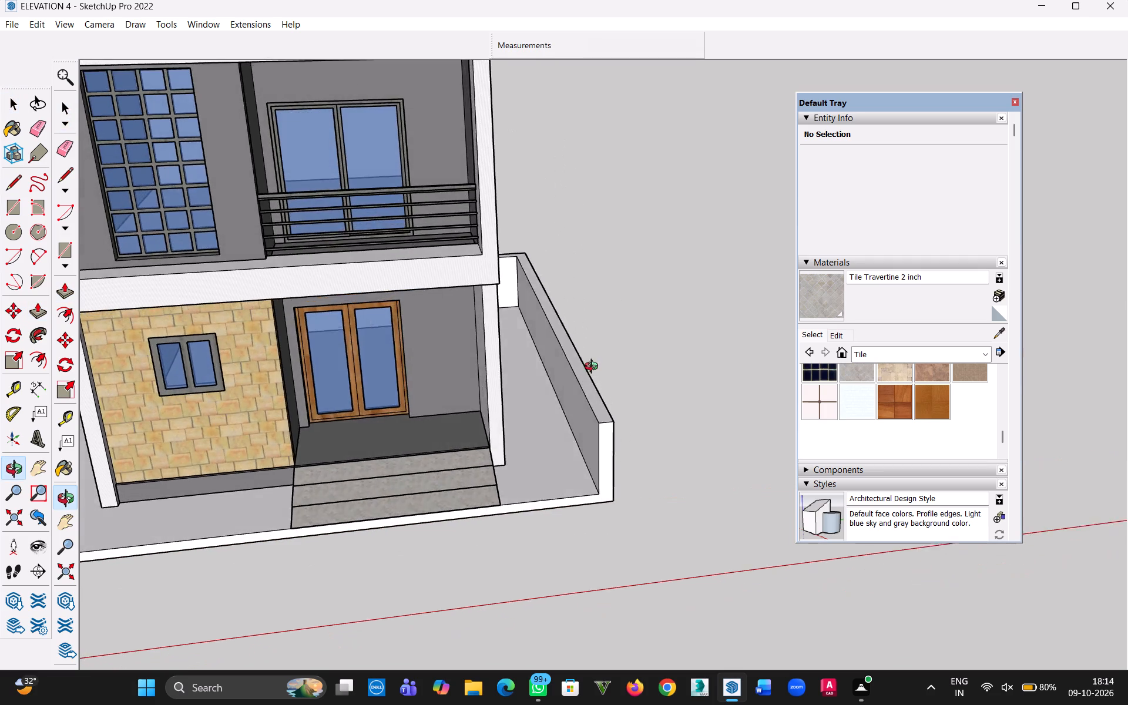
pyautogui.moveTo(594, 368); pyautogui.dragTo(597, 364, button='middle')
pyautogui.scroll(-6, 565, 482)
pyautogui.moveTo(445, 555); pyautogui.dragTo(424, 572, button='middle')
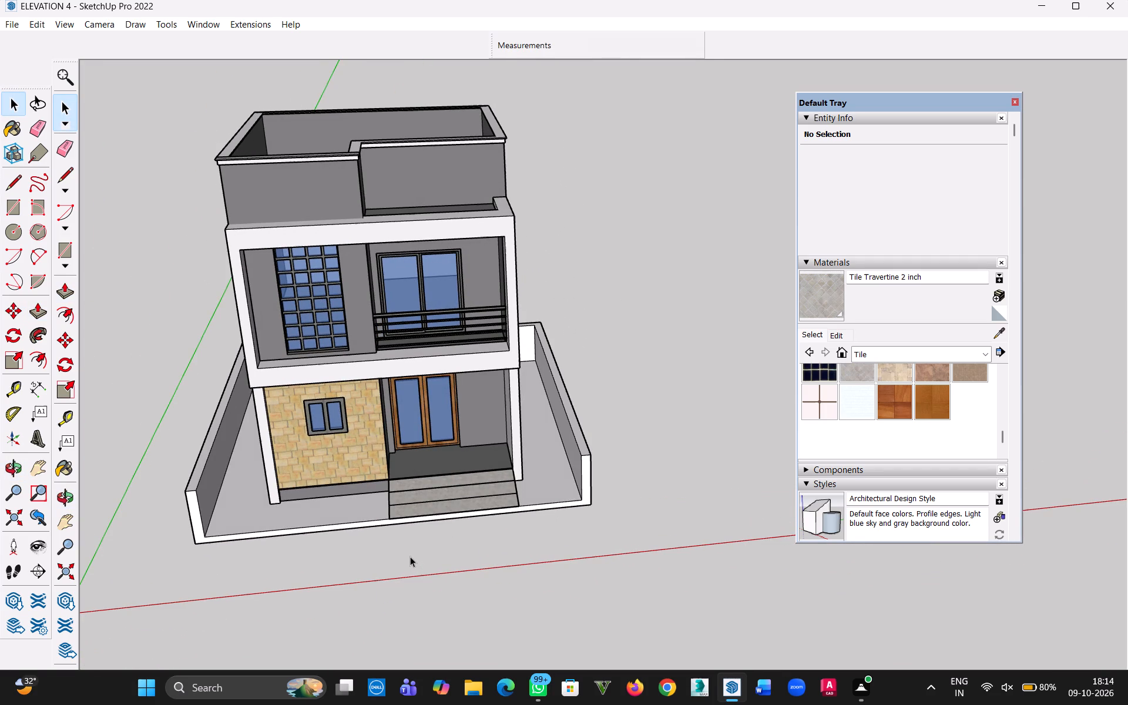
pyautogui.tripleClick(298, 510)
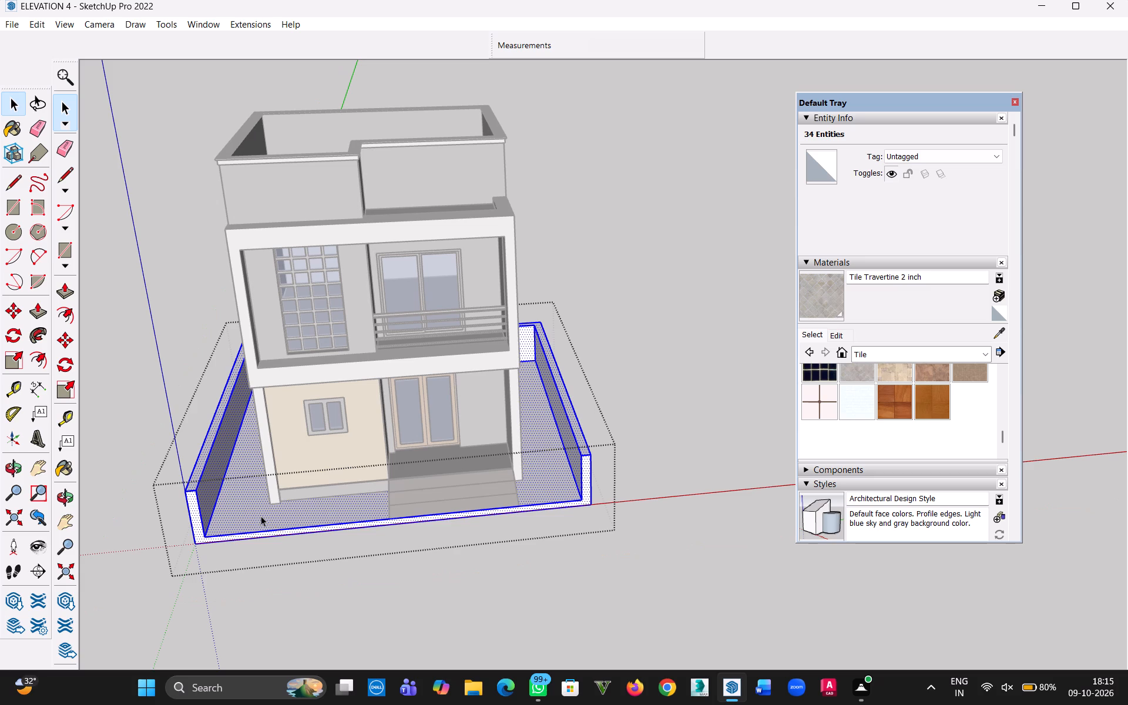
pyautogui.moveTo(311, 553); pyautogui.dragTo(343, 584, button='middle')
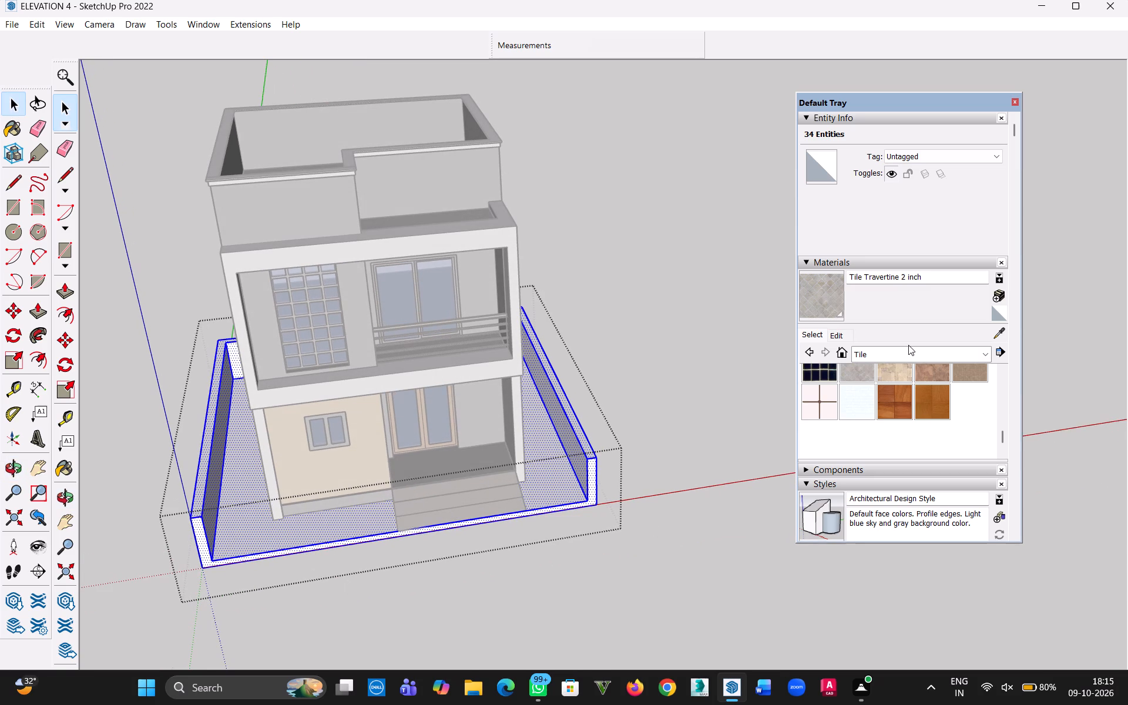
pyautogui.click(903, 352)
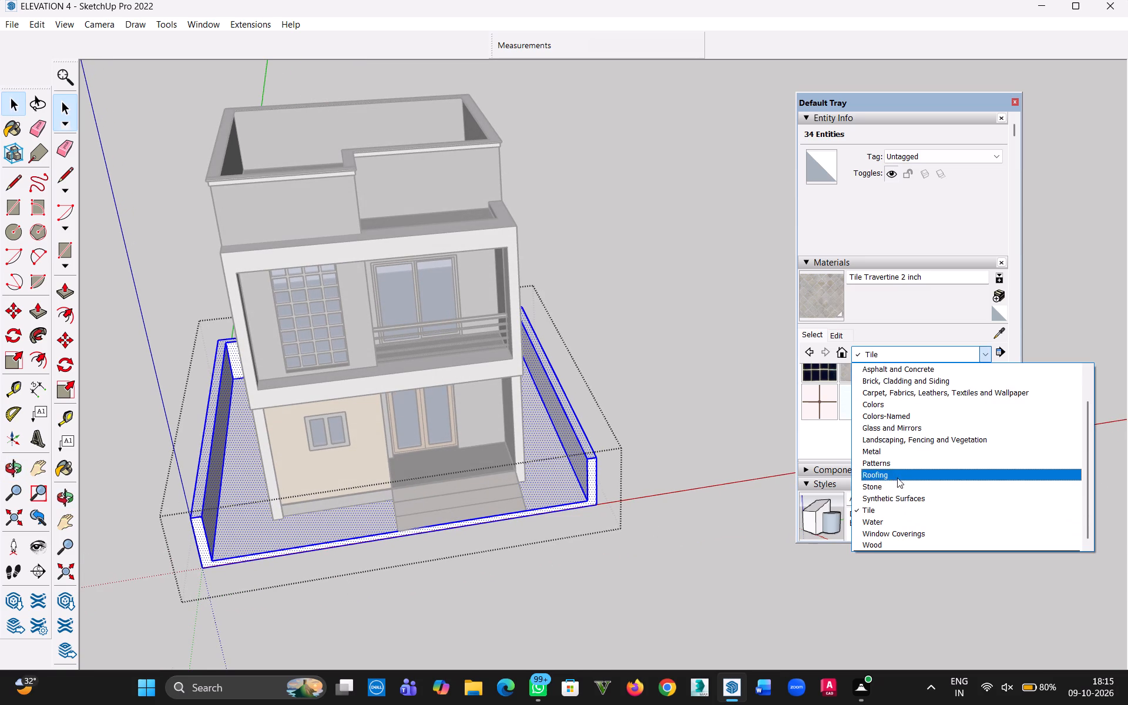
pyautogui.click(895, 461)
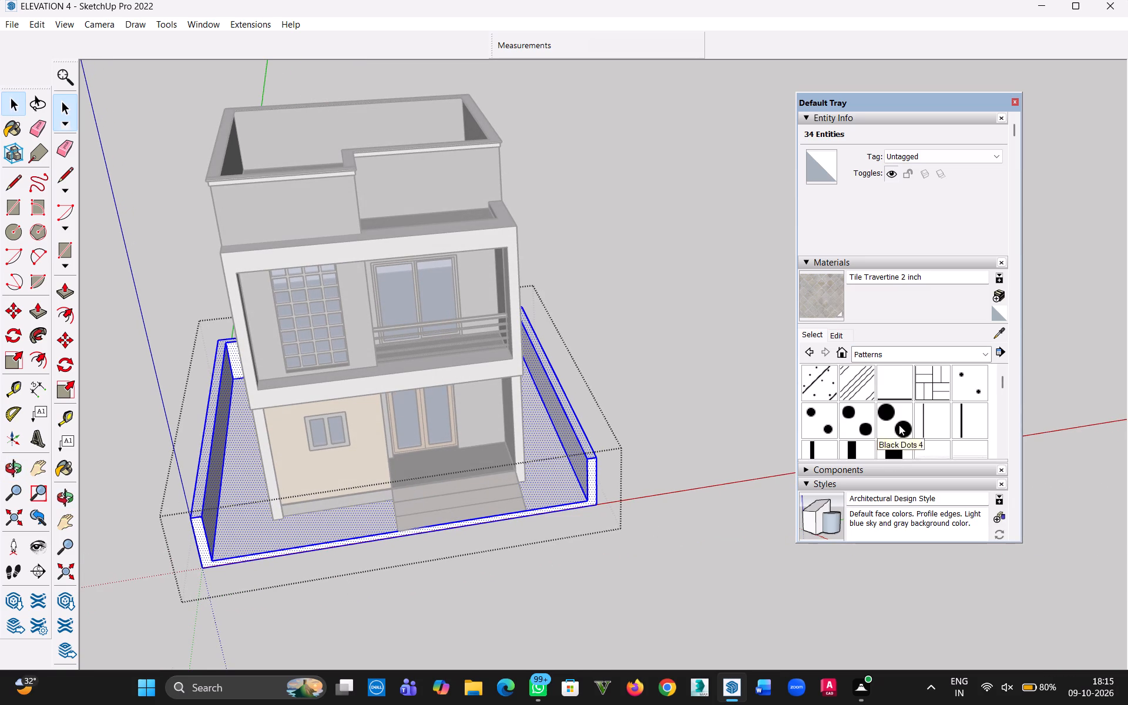
pyautogui.scroll(-2, 898, 424)
pyautogui.click(894, 432)
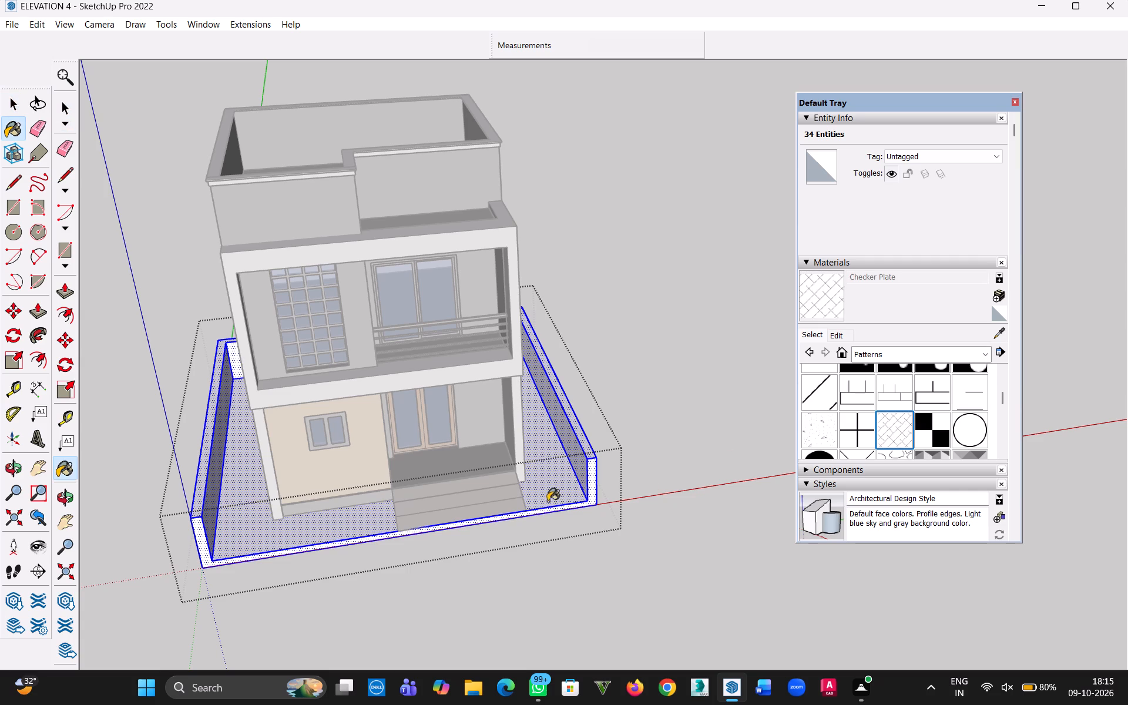
pyautogui.click(552, 491)
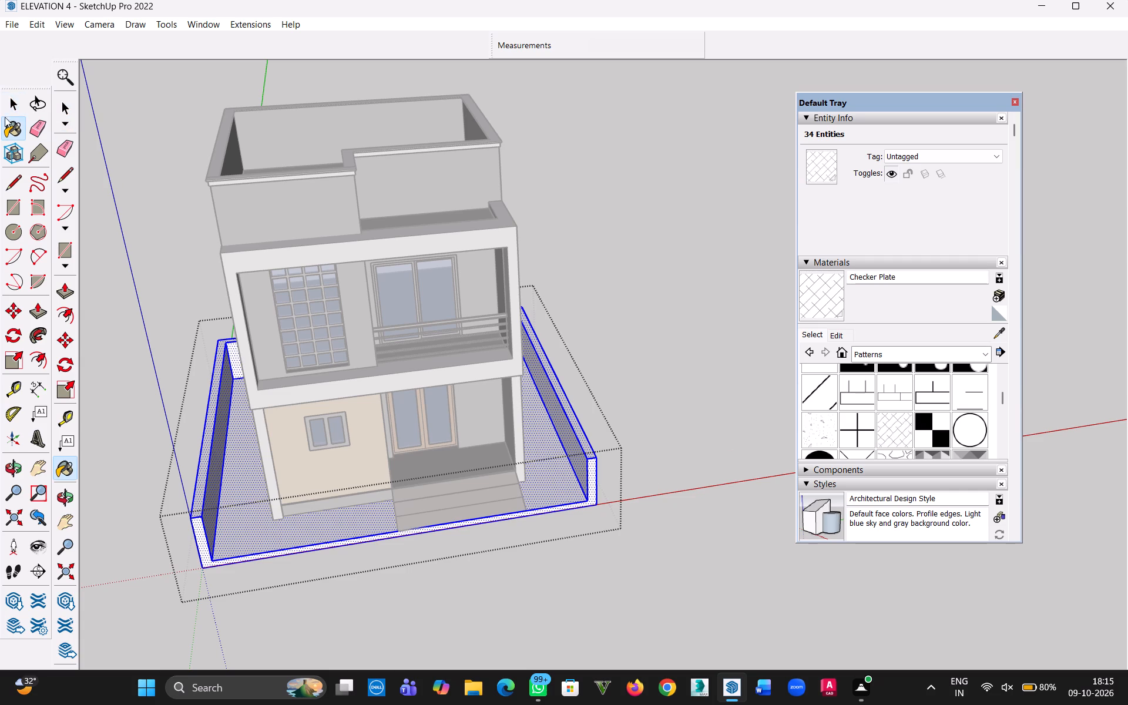
pyautogui.click(8, 105)
pyautogui.click(686, 320)
pyautogui.scroll(10, 569, 527)
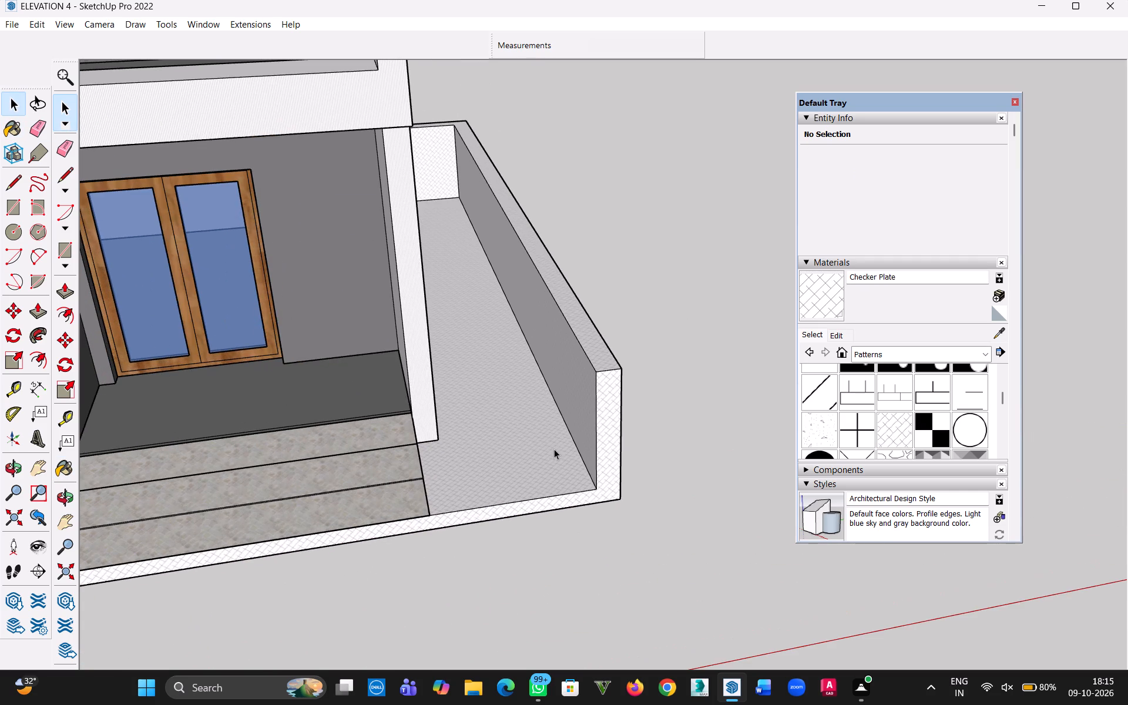
pyautogui.scroll(-9, 528, 459)
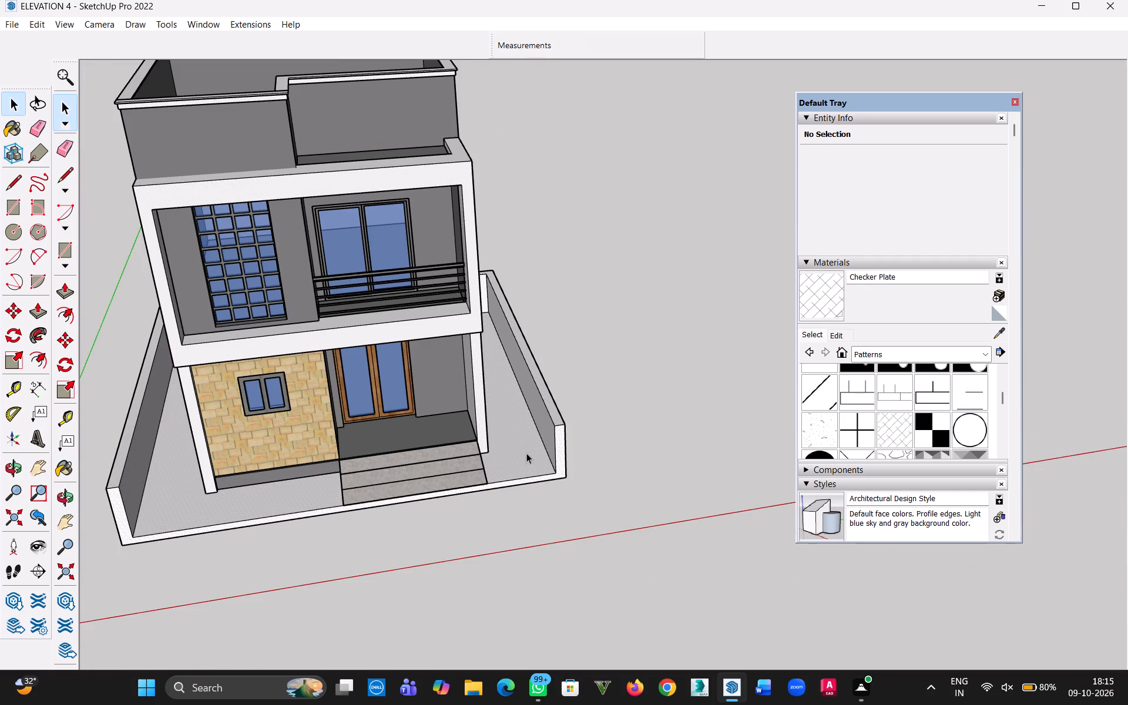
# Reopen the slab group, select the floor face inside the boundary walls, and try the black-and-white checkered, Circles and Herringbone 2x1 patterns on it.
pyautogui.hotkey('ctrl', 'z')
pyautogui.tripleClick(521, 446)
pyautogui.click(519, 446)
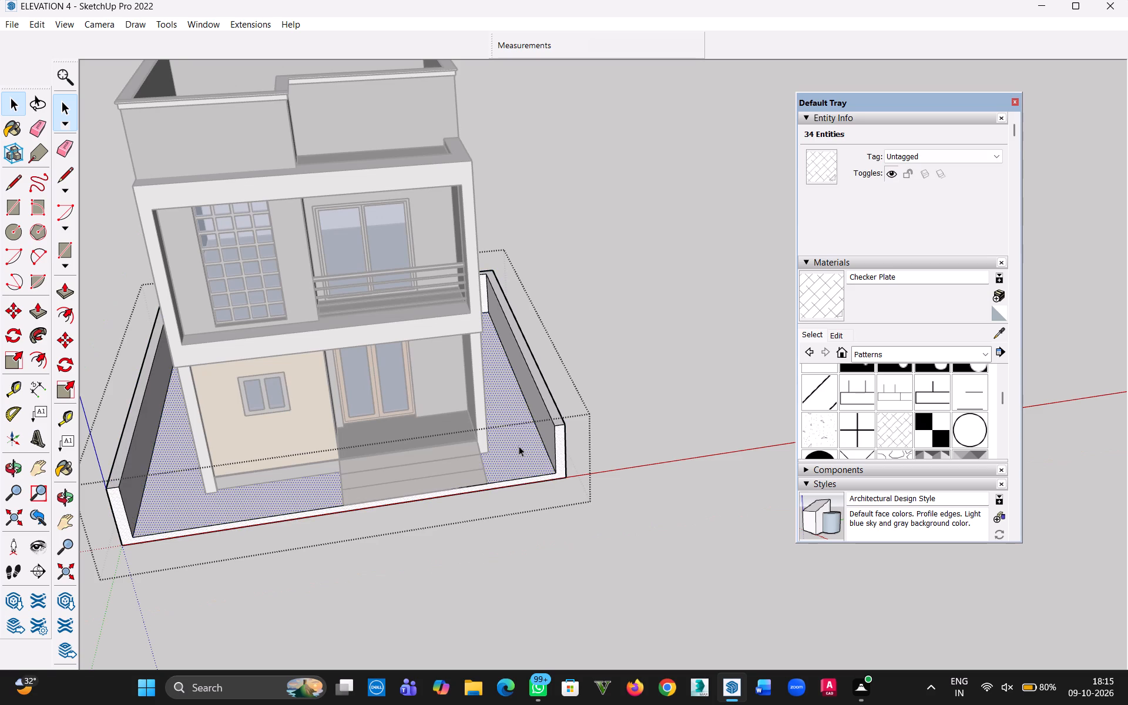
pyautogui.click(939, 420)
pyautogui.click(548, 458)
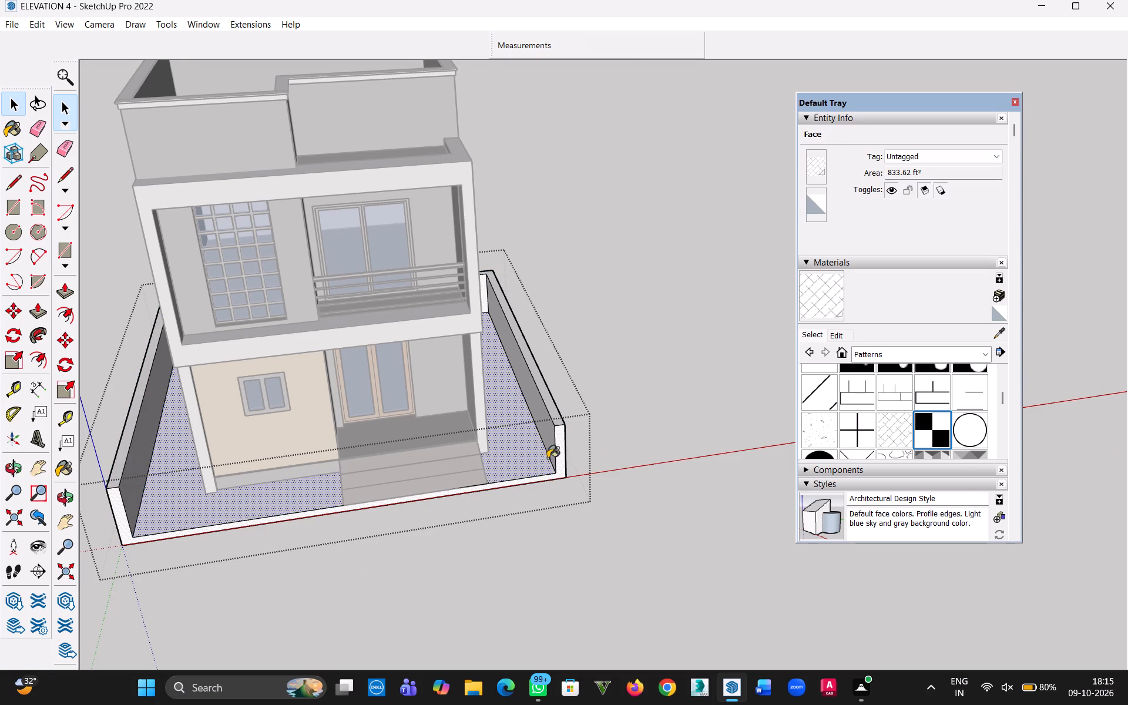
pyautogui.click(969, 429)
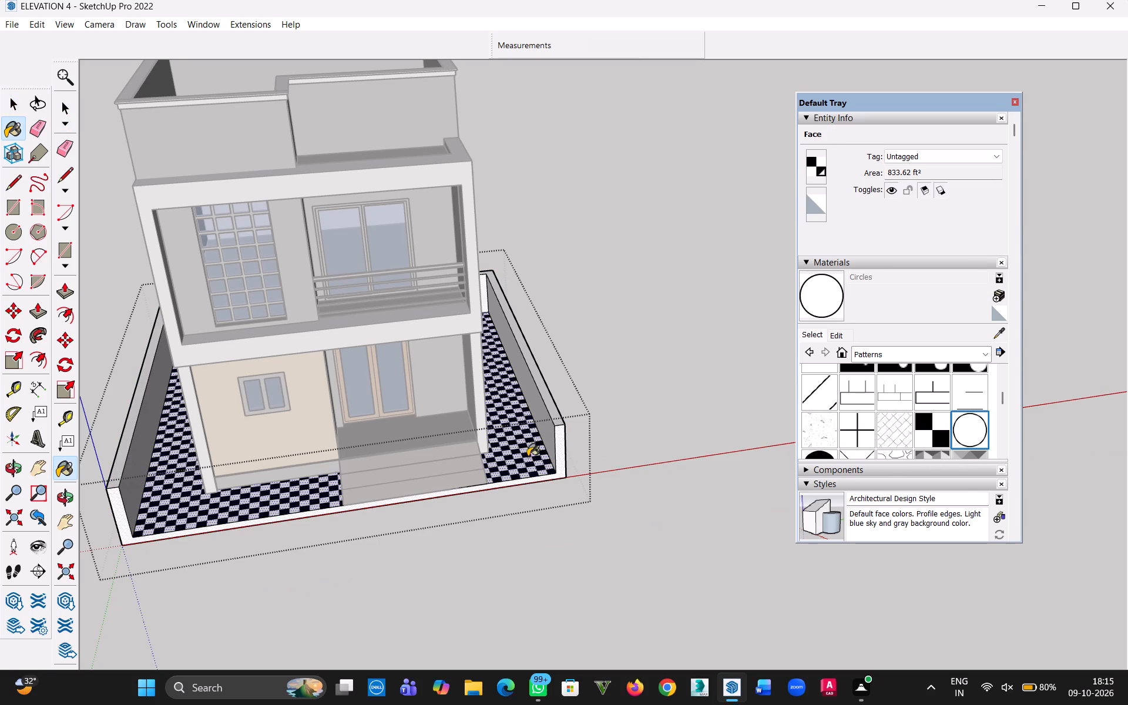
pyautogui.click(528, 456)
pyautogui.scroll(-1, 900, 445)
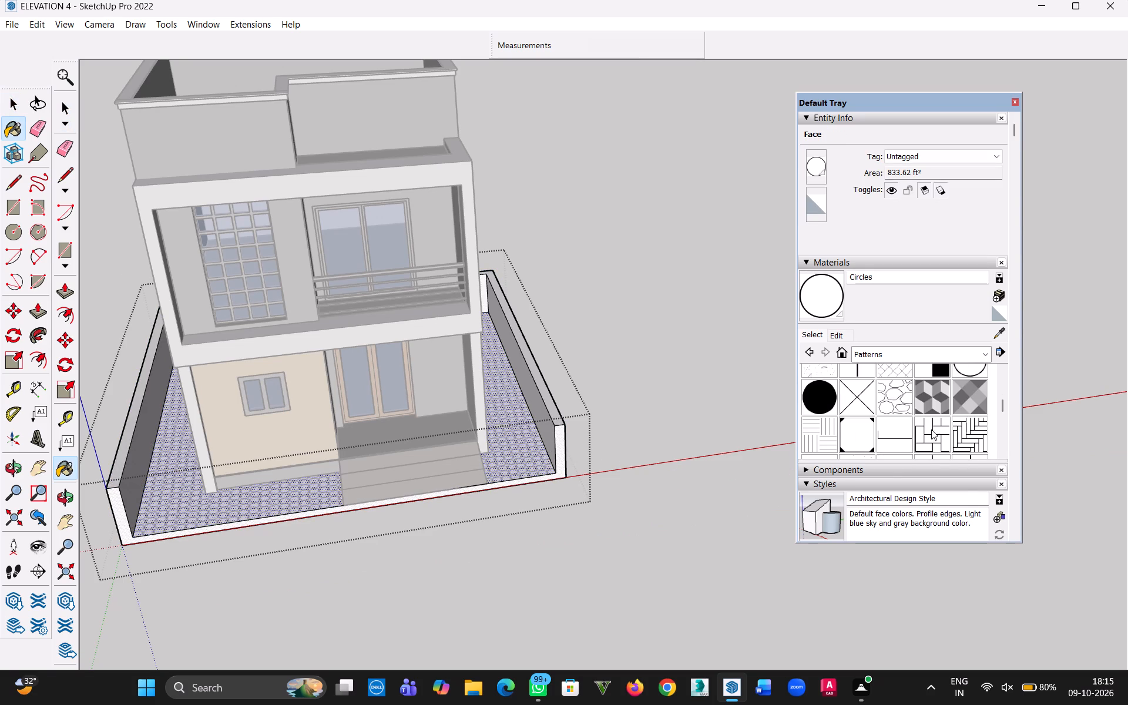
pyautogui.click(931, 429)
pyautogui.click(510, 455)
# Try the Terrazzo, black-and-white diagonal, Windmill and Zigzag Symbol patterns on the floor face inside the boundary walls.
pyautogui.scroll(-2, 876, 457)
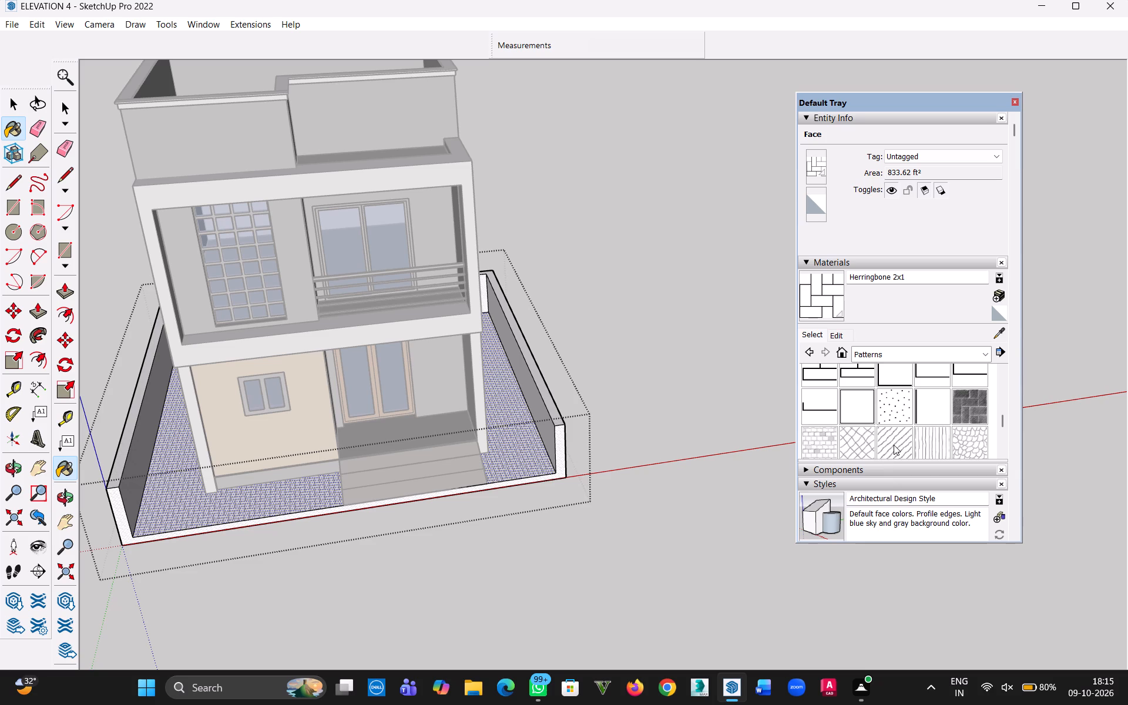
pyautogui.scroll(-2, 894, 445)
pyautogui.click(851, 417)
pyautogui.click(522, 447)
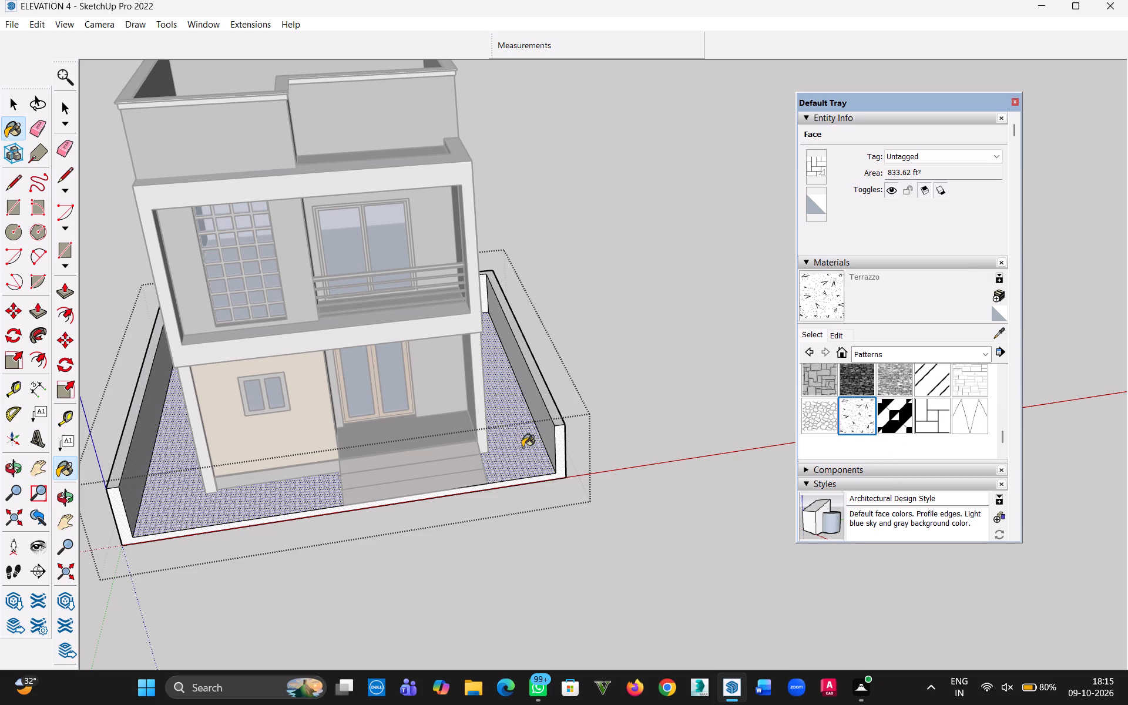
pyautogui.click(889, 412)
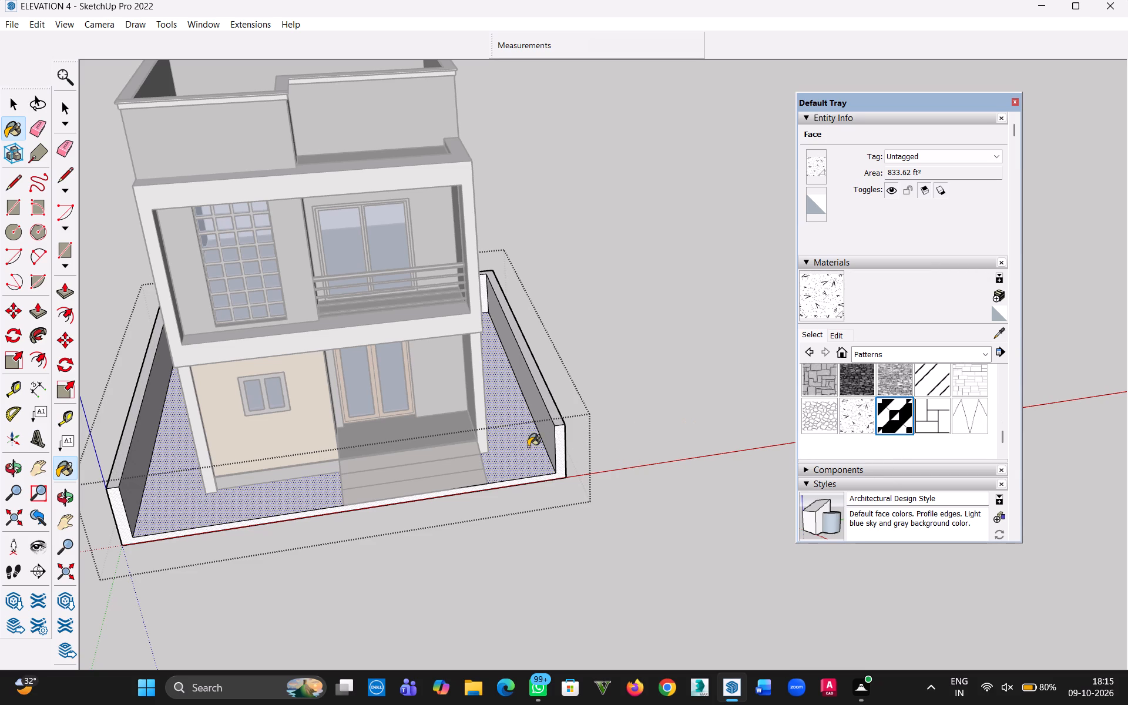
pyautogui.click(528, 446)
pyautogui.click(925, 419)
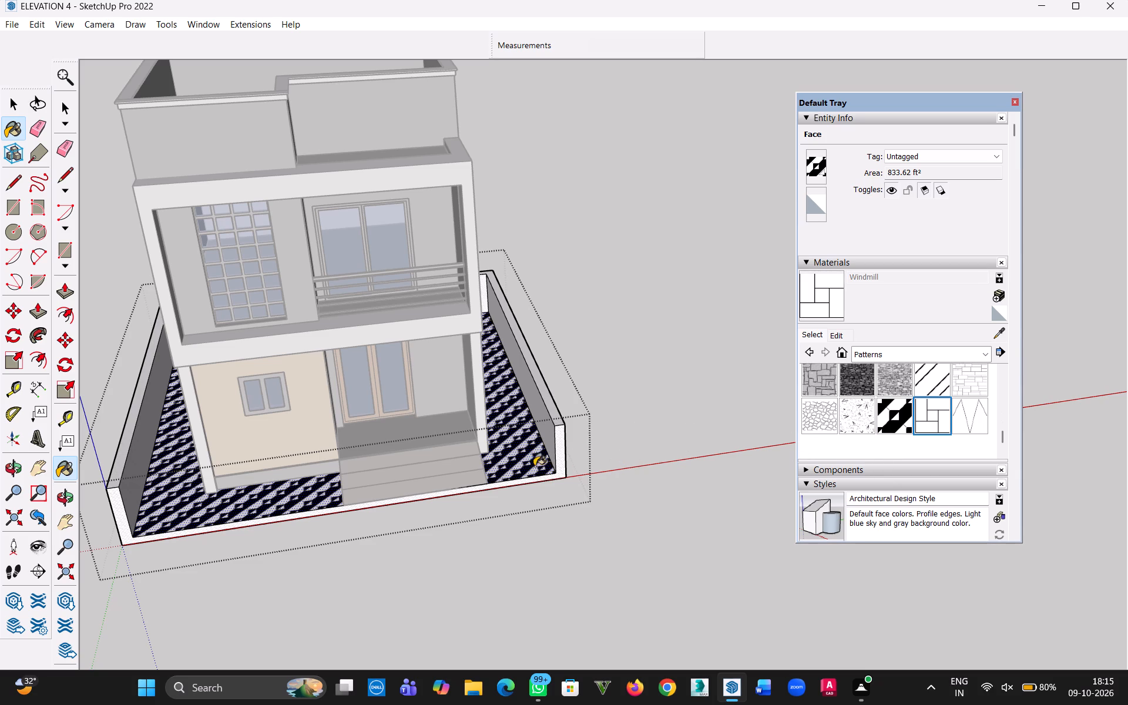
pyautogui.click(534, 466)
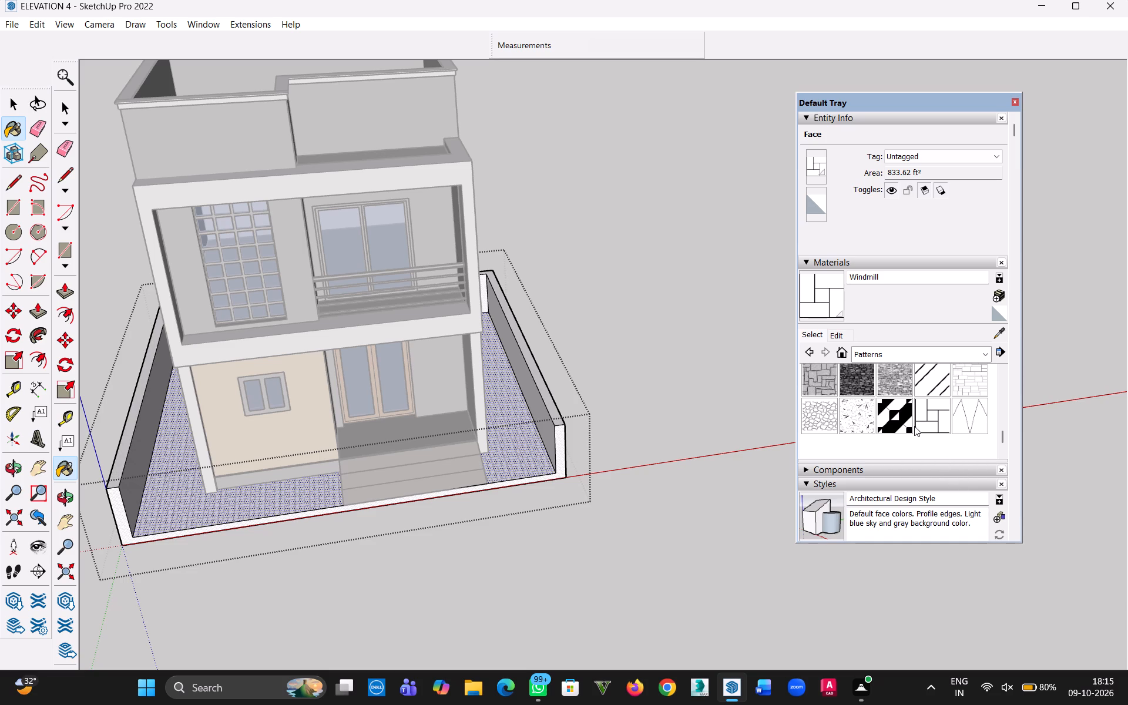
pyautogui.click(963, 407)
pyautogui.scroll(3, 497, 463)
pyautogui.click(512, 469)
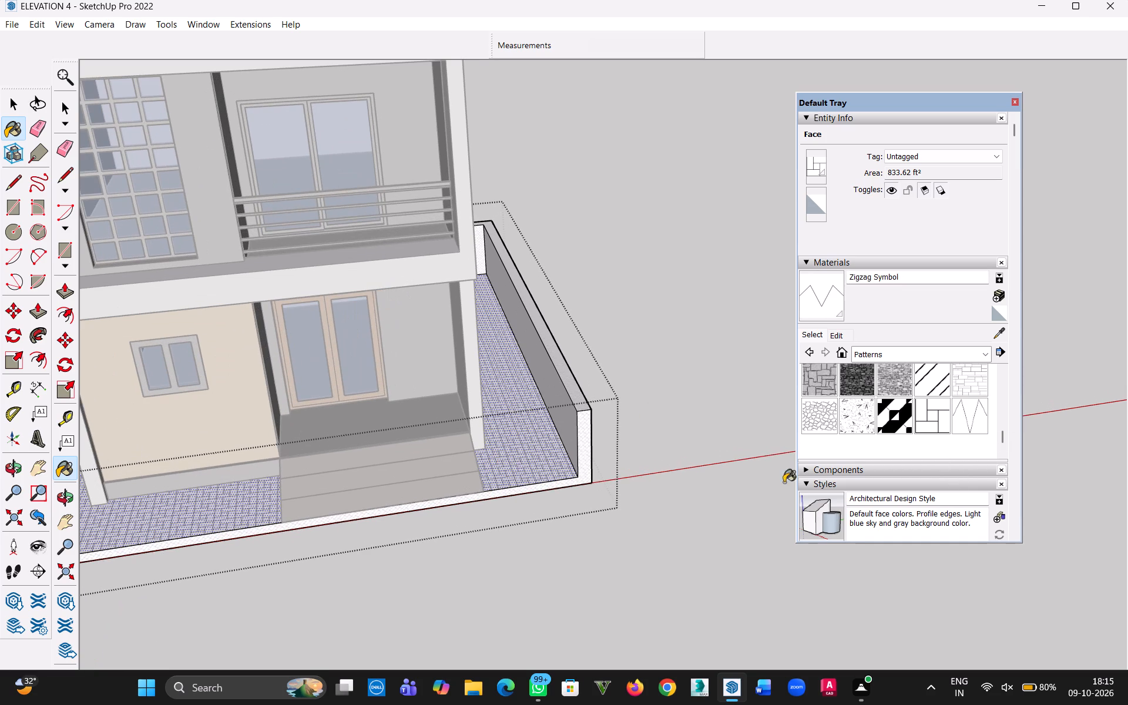
# Paint the floor face inside the boundary walls with the Windmill pattern and close the slab group.
pyautogui.click(943, 421)
pyautogui.click(490, 444)
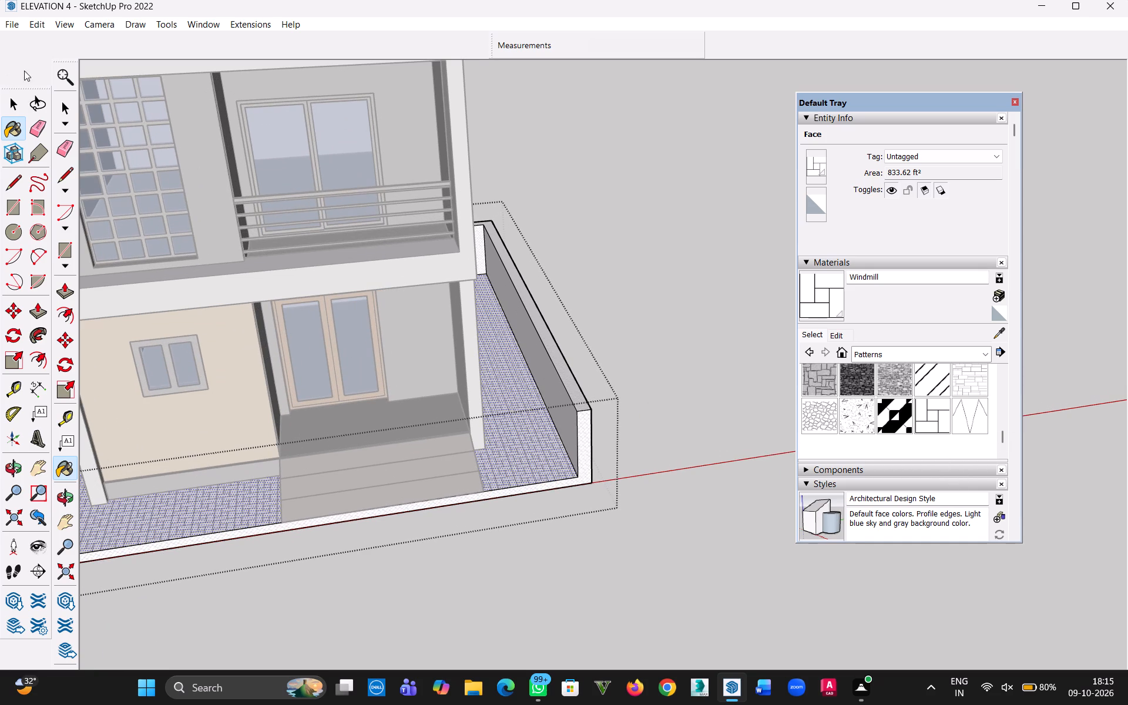
pyautogui.click(15, 103)
pyautogui.click(666, 264)
pyautogui.scroll(-2, 671, 415)
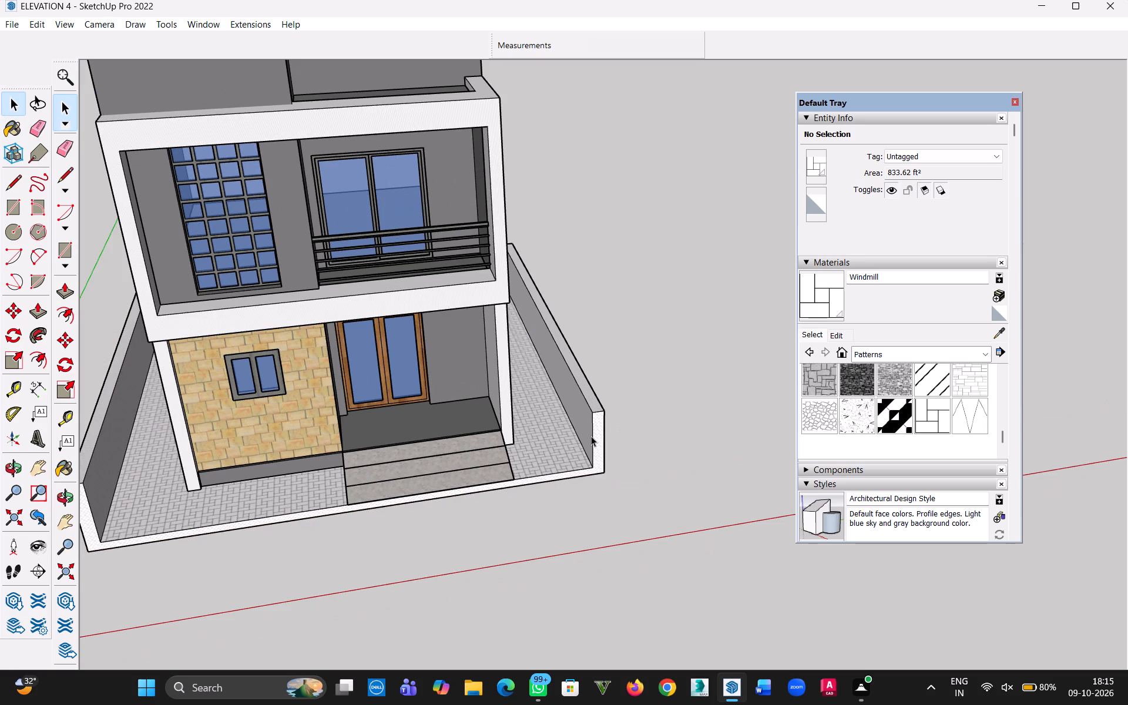
# Apply the Carpet Berber Pattern Gray material to the whole ground slab and boundary wall group.
pyautogui.click(596, 437)
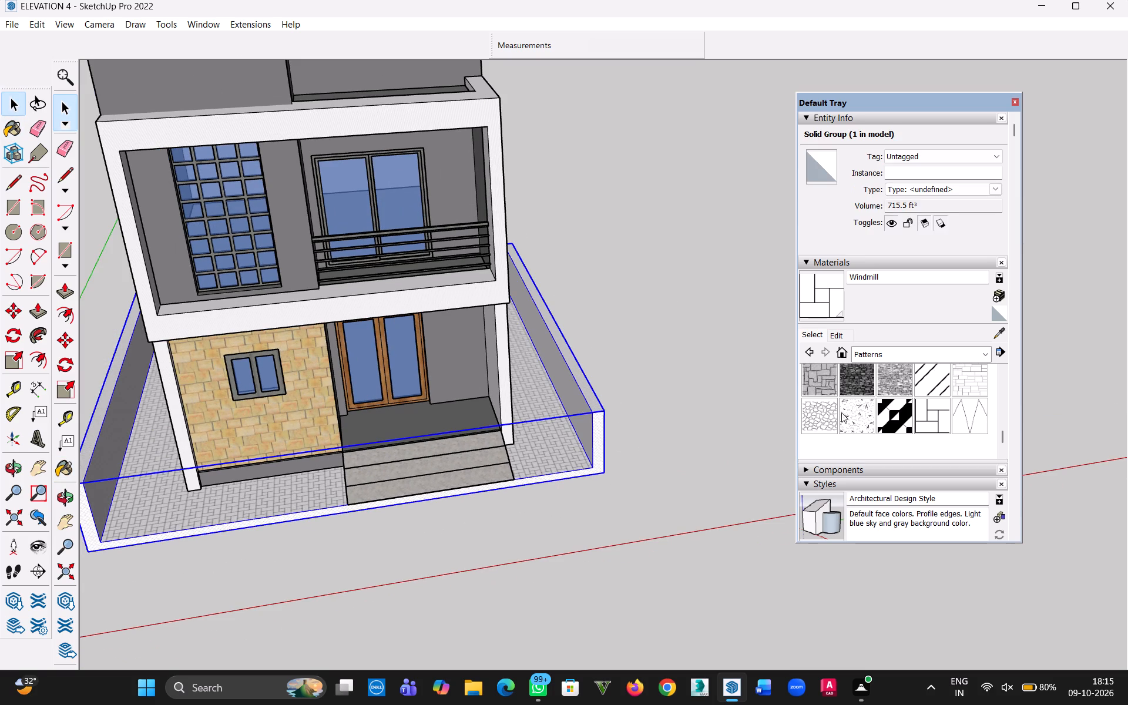
pyautogui.click(925, 352)
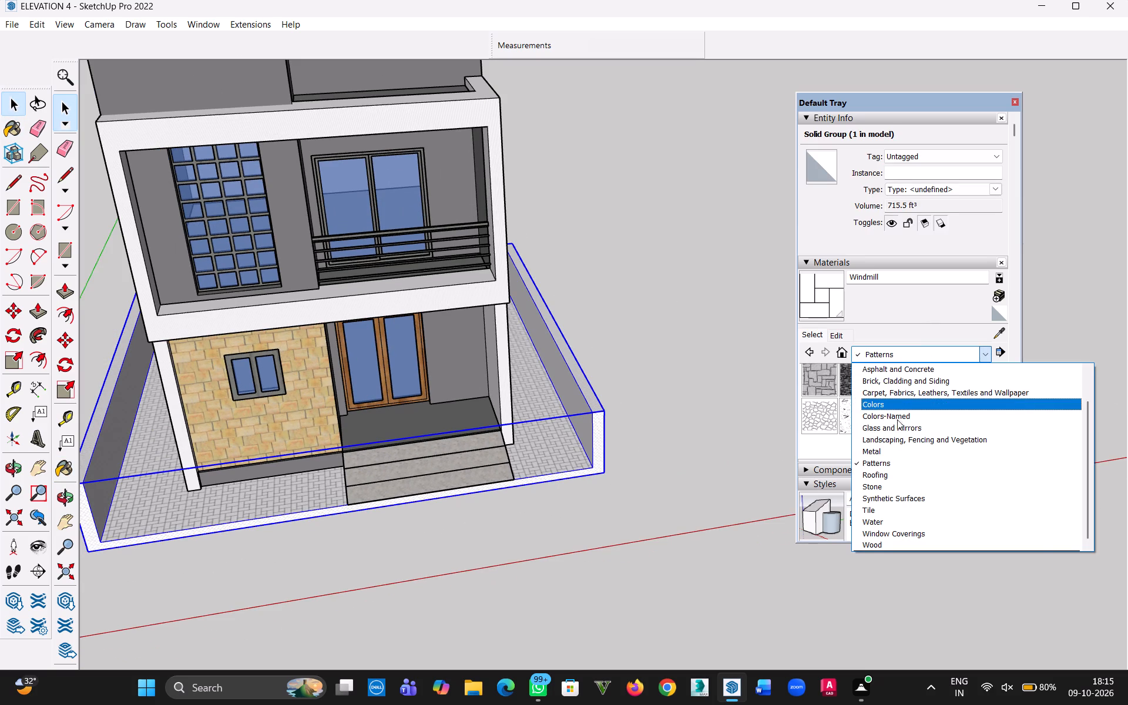
pyautogui.click(906, 394)
pyautogui.click(853, 388)
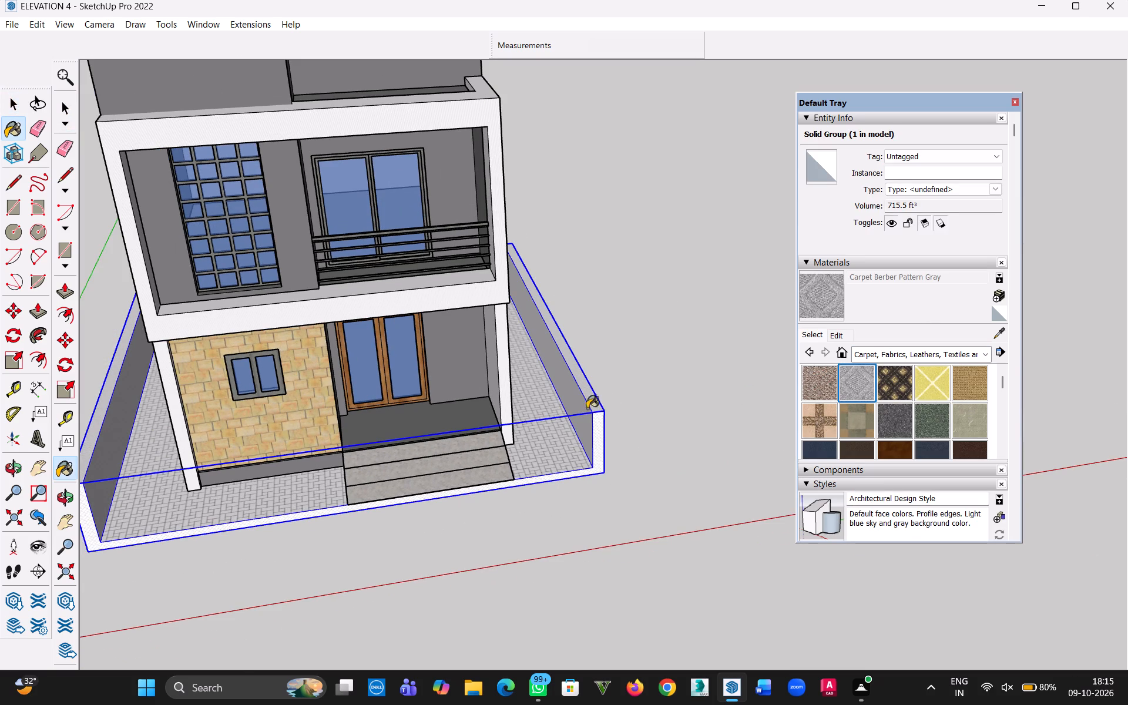
pyautogui.scroll(4, 605, 417)
pyautogui.click(586, 435)
pyautogui.click(597, 438)
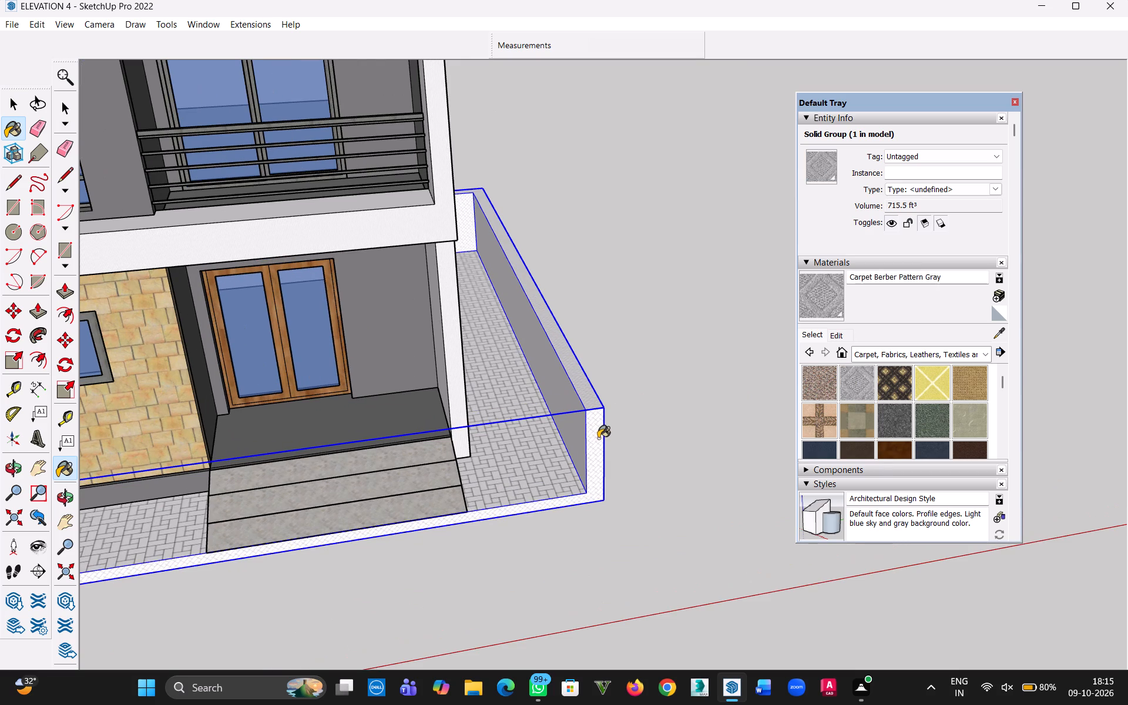
pyautogui.moveTo(606, 441); pyautogui.dragTo(694, 395, button='middle')
pyautogui.scroll(1, 612, 442)
pyautogui.click(580, 434)
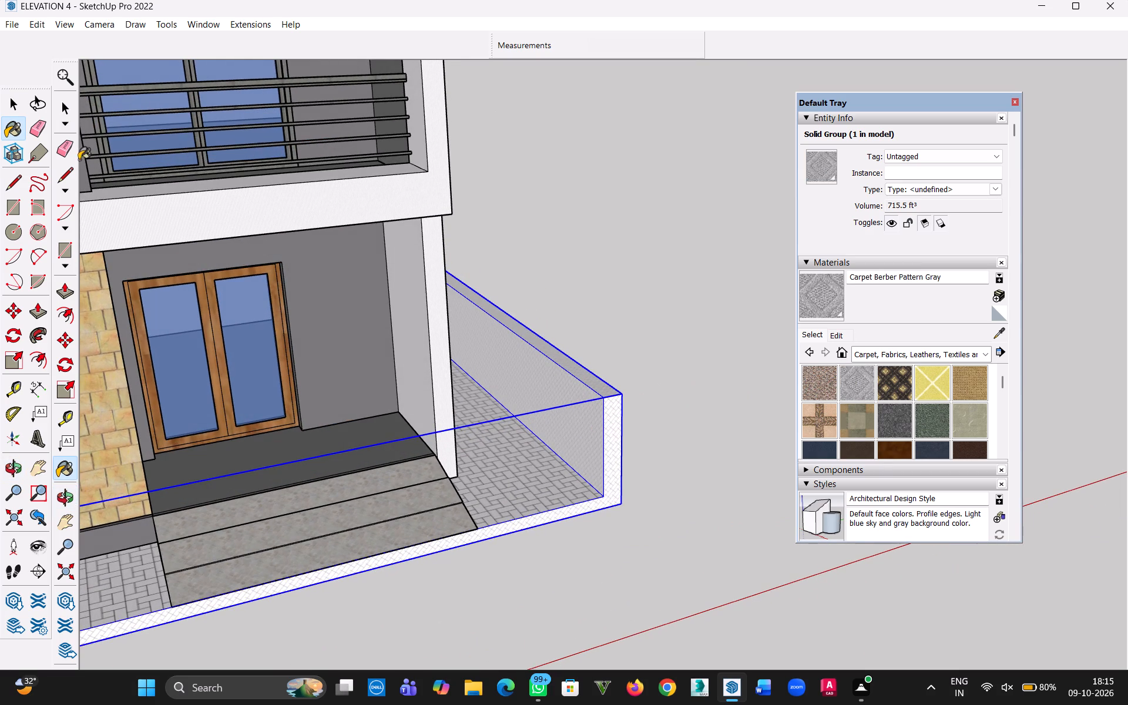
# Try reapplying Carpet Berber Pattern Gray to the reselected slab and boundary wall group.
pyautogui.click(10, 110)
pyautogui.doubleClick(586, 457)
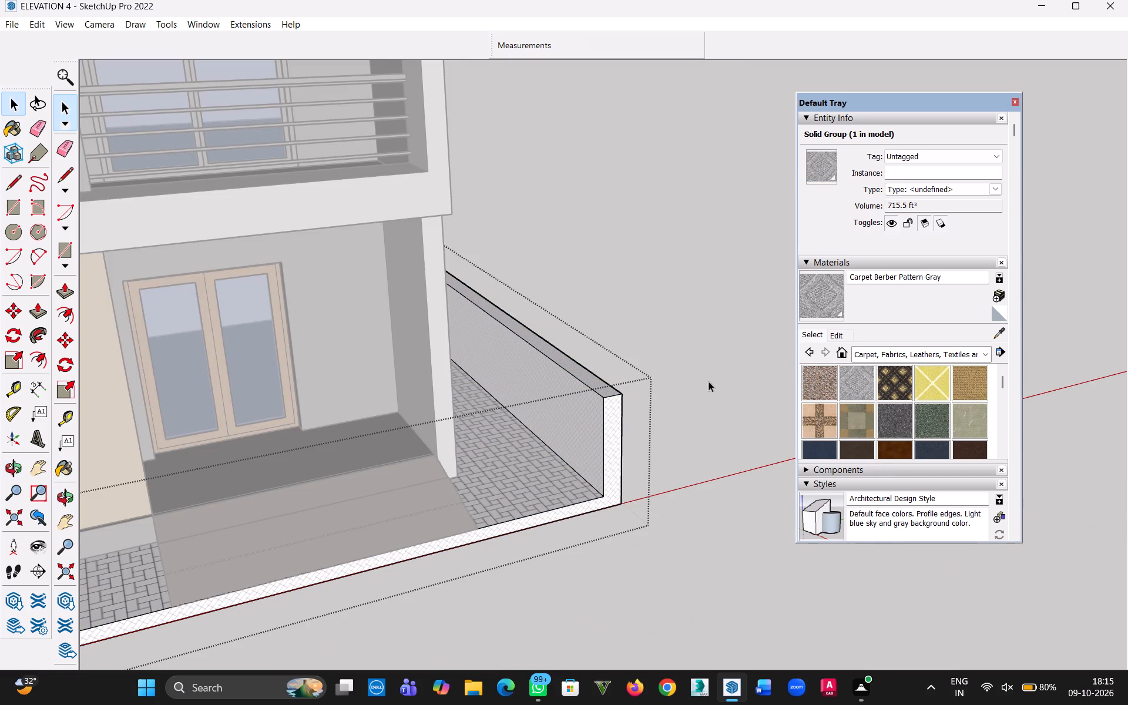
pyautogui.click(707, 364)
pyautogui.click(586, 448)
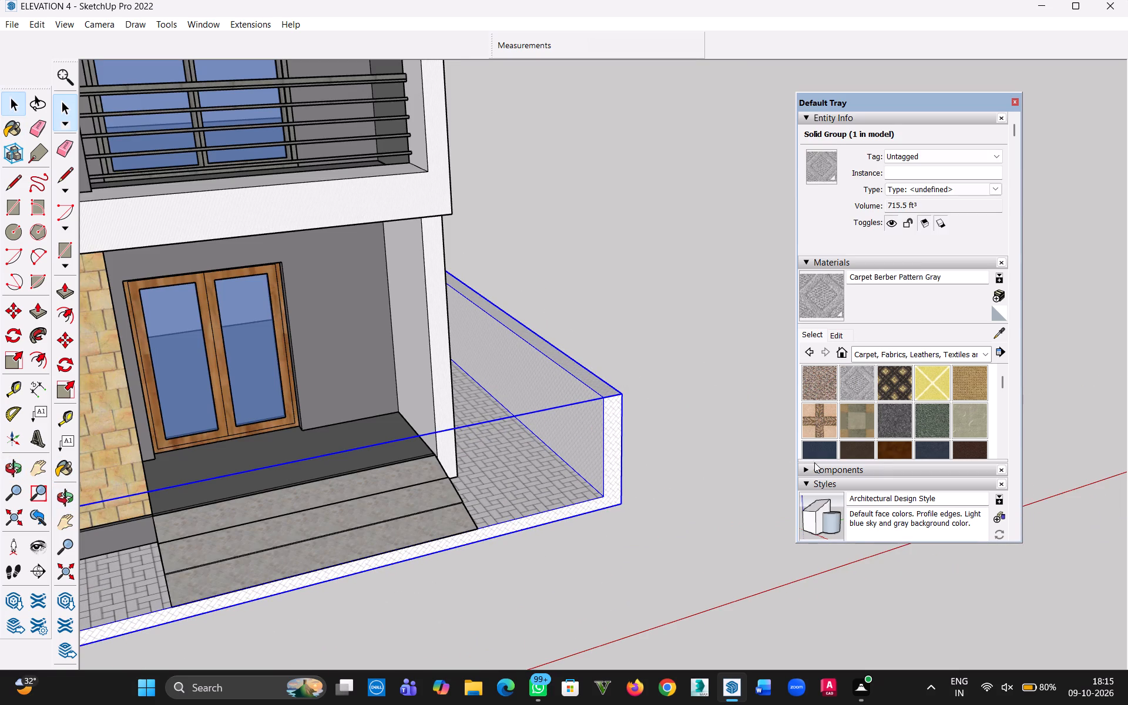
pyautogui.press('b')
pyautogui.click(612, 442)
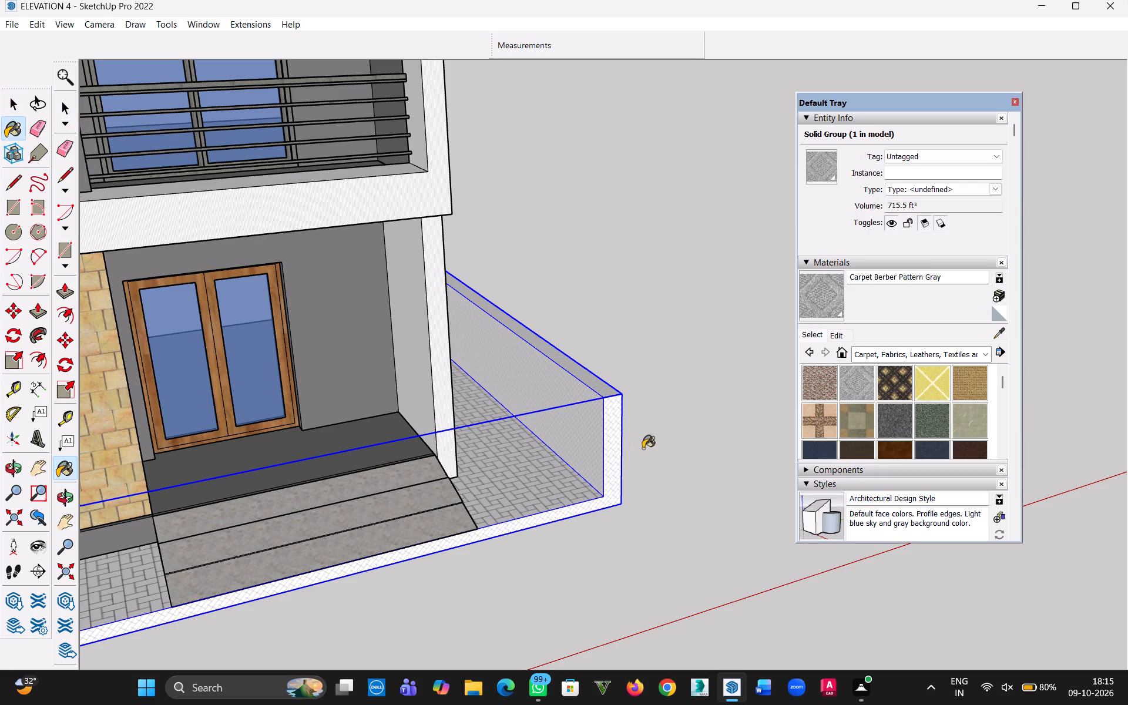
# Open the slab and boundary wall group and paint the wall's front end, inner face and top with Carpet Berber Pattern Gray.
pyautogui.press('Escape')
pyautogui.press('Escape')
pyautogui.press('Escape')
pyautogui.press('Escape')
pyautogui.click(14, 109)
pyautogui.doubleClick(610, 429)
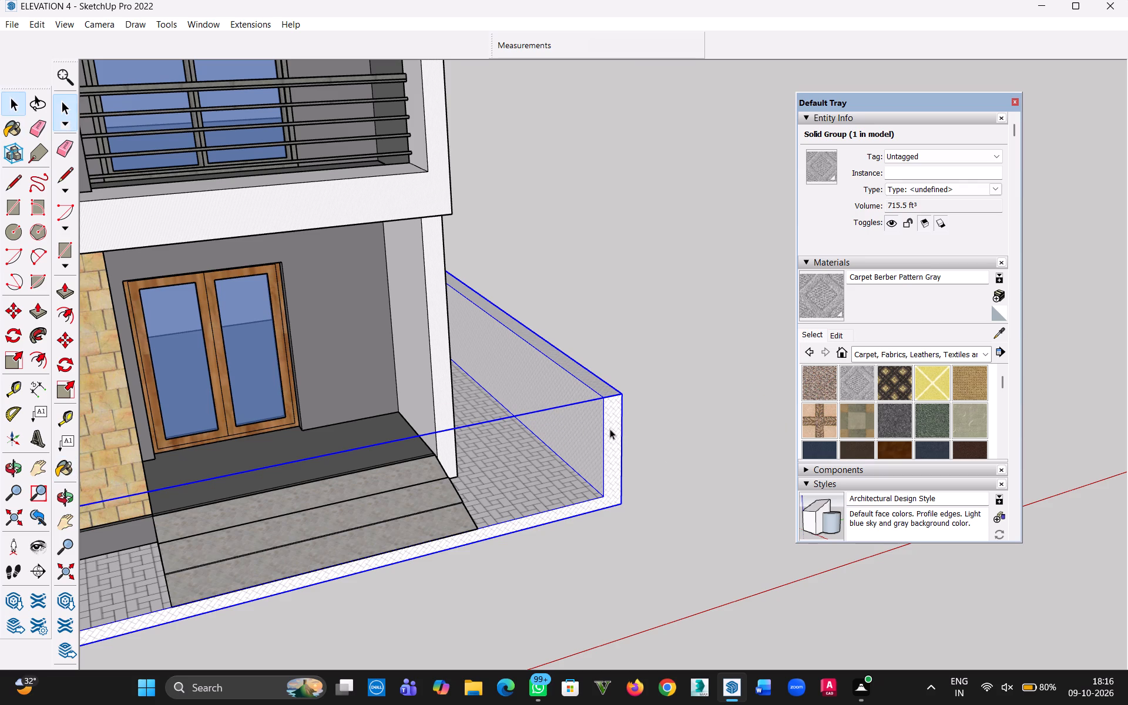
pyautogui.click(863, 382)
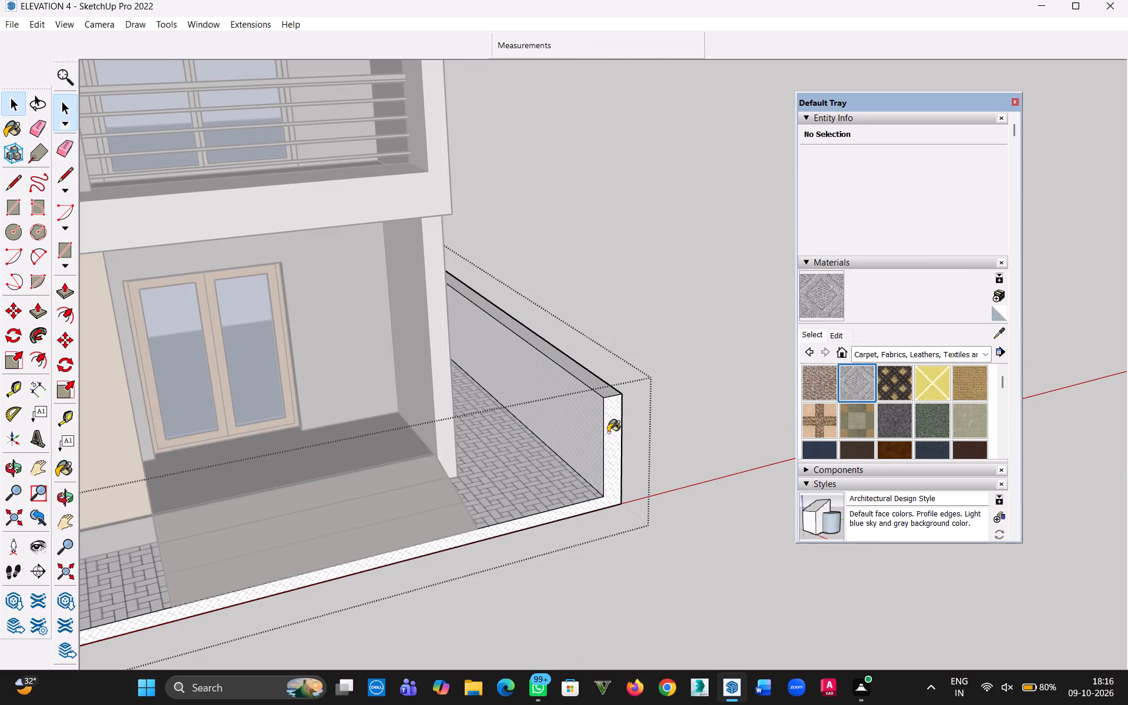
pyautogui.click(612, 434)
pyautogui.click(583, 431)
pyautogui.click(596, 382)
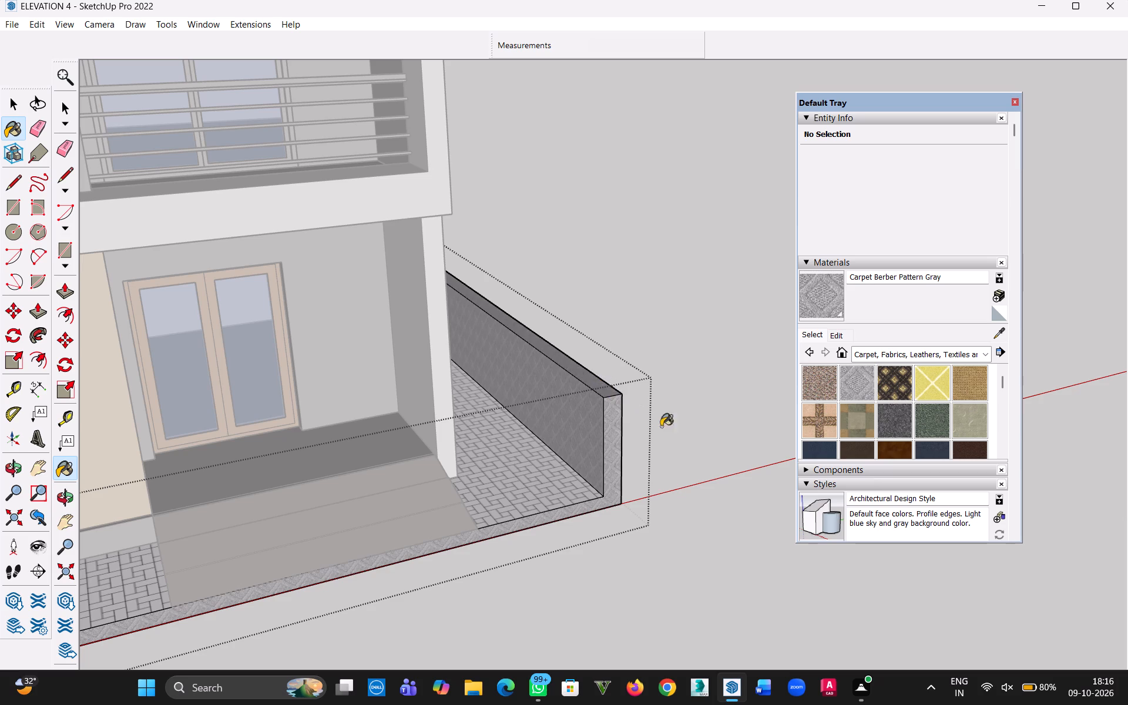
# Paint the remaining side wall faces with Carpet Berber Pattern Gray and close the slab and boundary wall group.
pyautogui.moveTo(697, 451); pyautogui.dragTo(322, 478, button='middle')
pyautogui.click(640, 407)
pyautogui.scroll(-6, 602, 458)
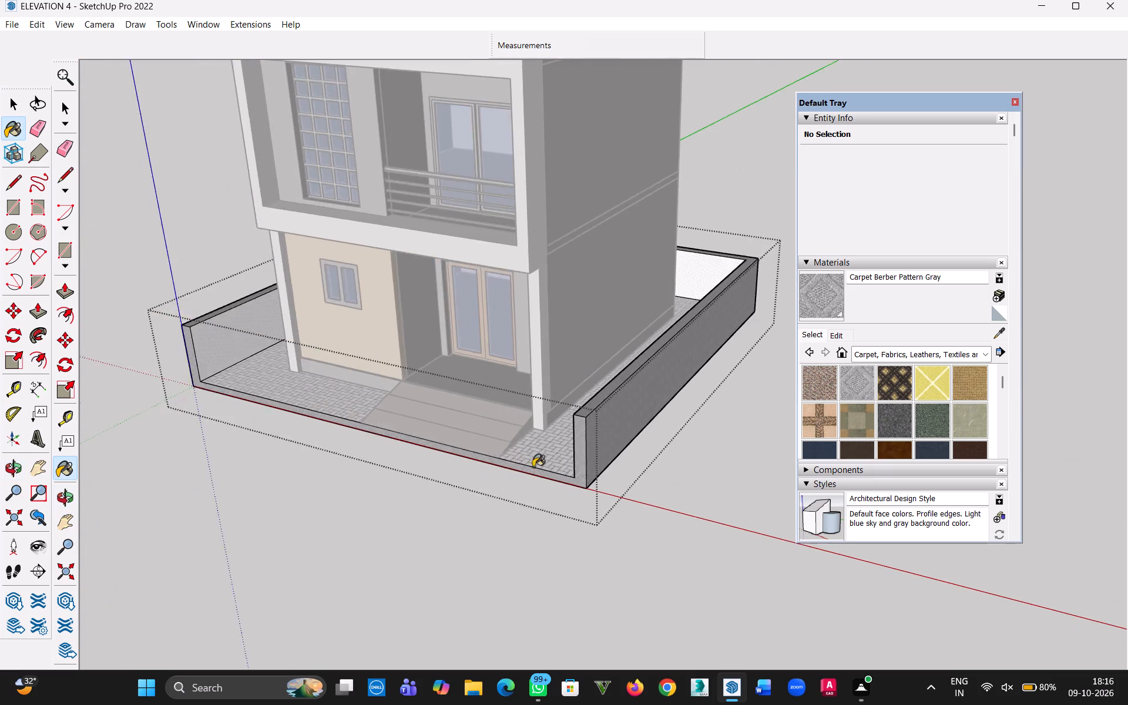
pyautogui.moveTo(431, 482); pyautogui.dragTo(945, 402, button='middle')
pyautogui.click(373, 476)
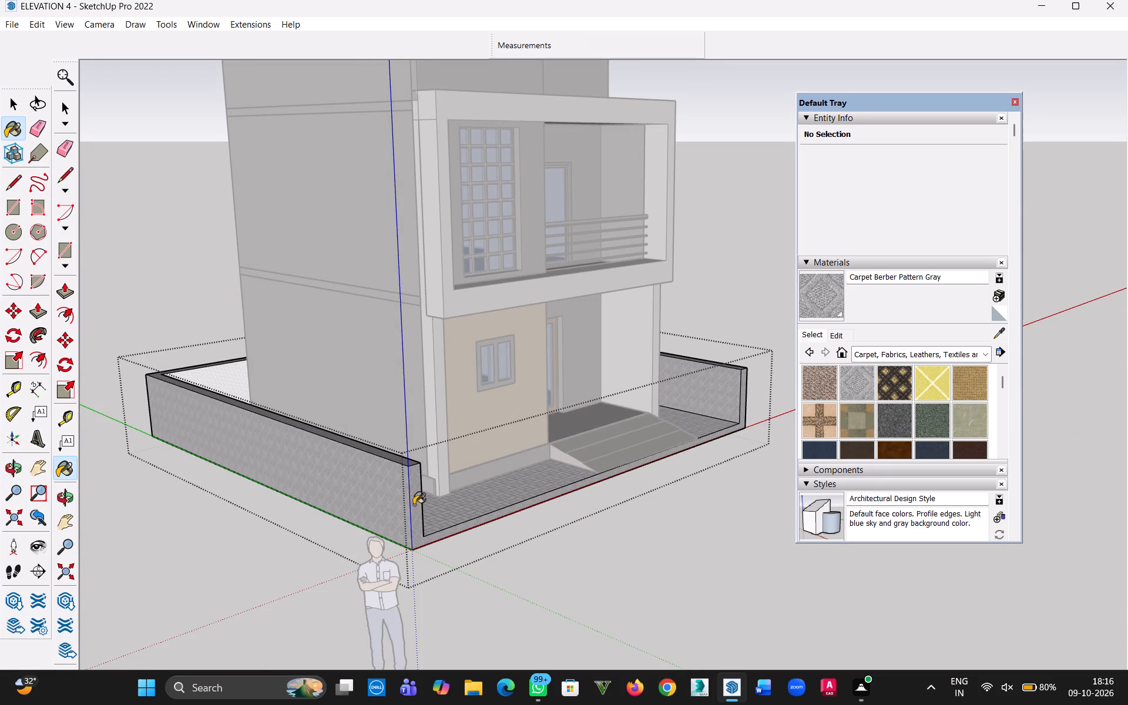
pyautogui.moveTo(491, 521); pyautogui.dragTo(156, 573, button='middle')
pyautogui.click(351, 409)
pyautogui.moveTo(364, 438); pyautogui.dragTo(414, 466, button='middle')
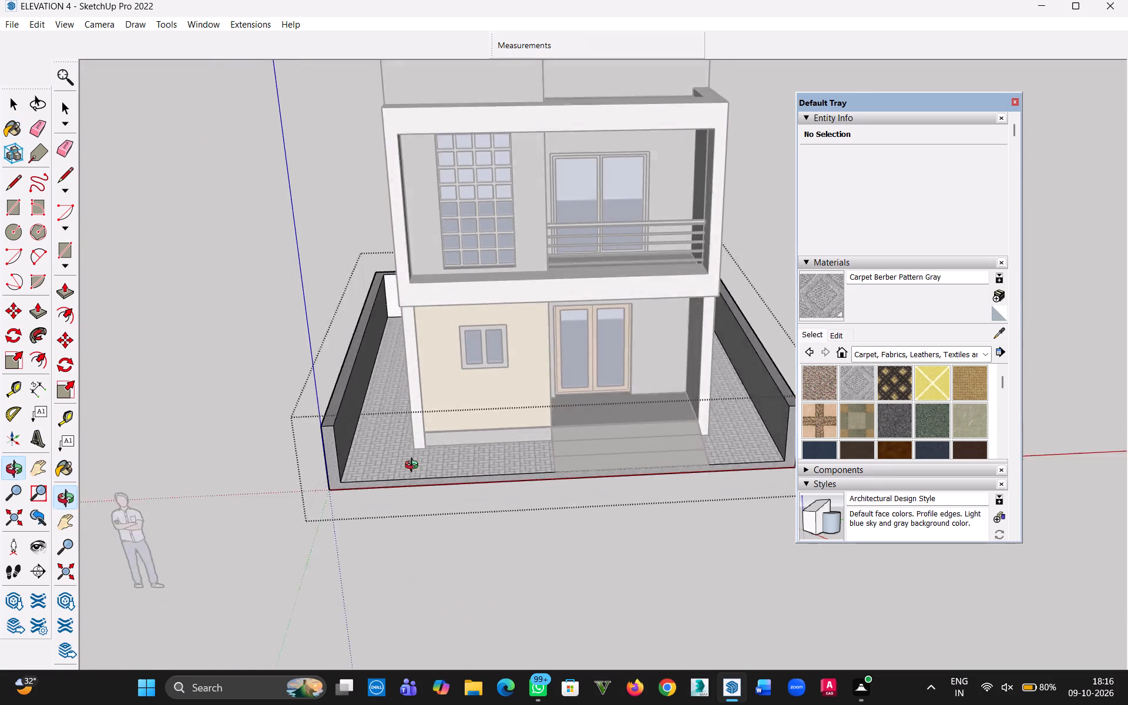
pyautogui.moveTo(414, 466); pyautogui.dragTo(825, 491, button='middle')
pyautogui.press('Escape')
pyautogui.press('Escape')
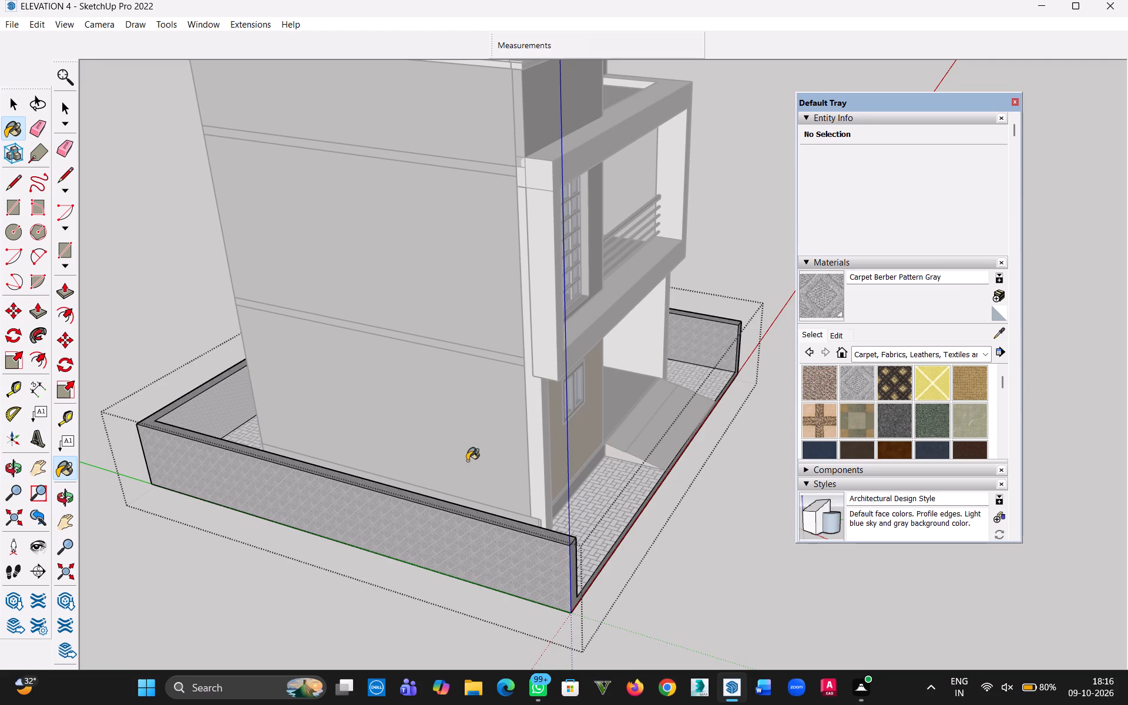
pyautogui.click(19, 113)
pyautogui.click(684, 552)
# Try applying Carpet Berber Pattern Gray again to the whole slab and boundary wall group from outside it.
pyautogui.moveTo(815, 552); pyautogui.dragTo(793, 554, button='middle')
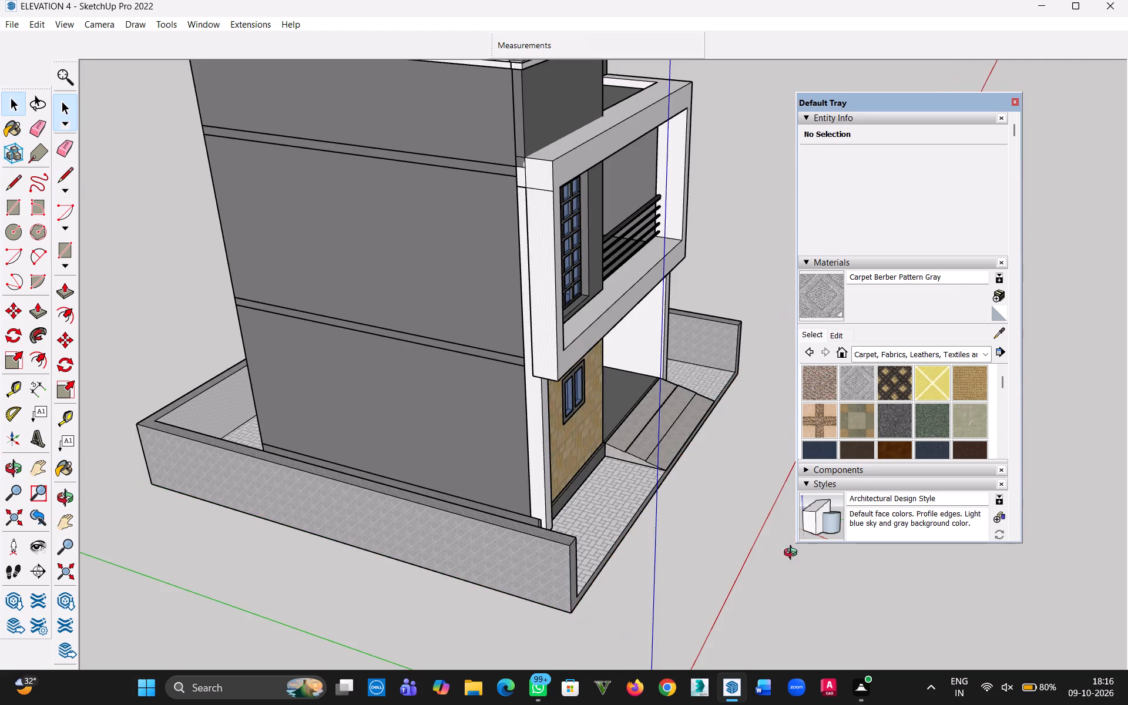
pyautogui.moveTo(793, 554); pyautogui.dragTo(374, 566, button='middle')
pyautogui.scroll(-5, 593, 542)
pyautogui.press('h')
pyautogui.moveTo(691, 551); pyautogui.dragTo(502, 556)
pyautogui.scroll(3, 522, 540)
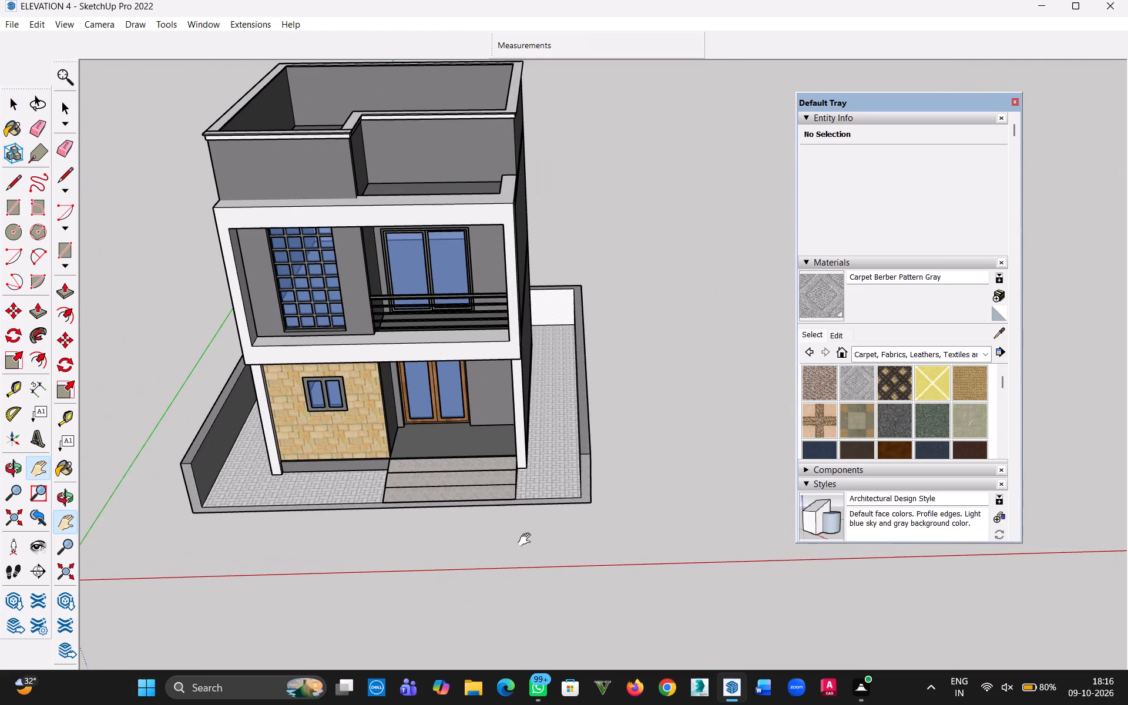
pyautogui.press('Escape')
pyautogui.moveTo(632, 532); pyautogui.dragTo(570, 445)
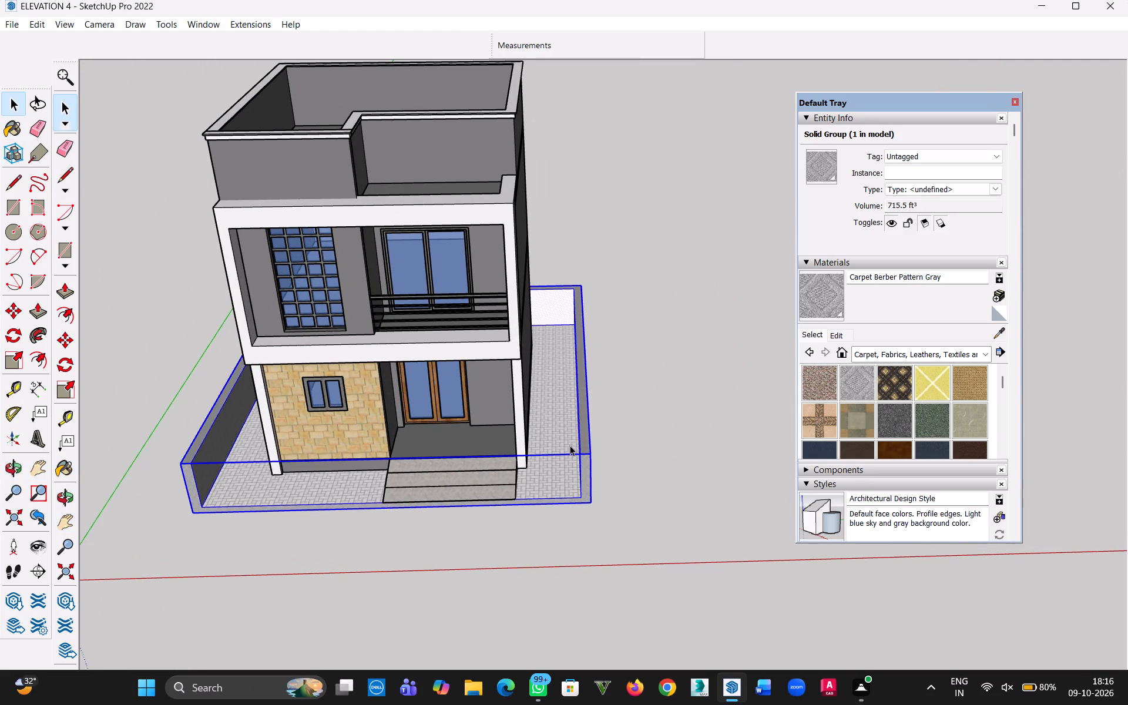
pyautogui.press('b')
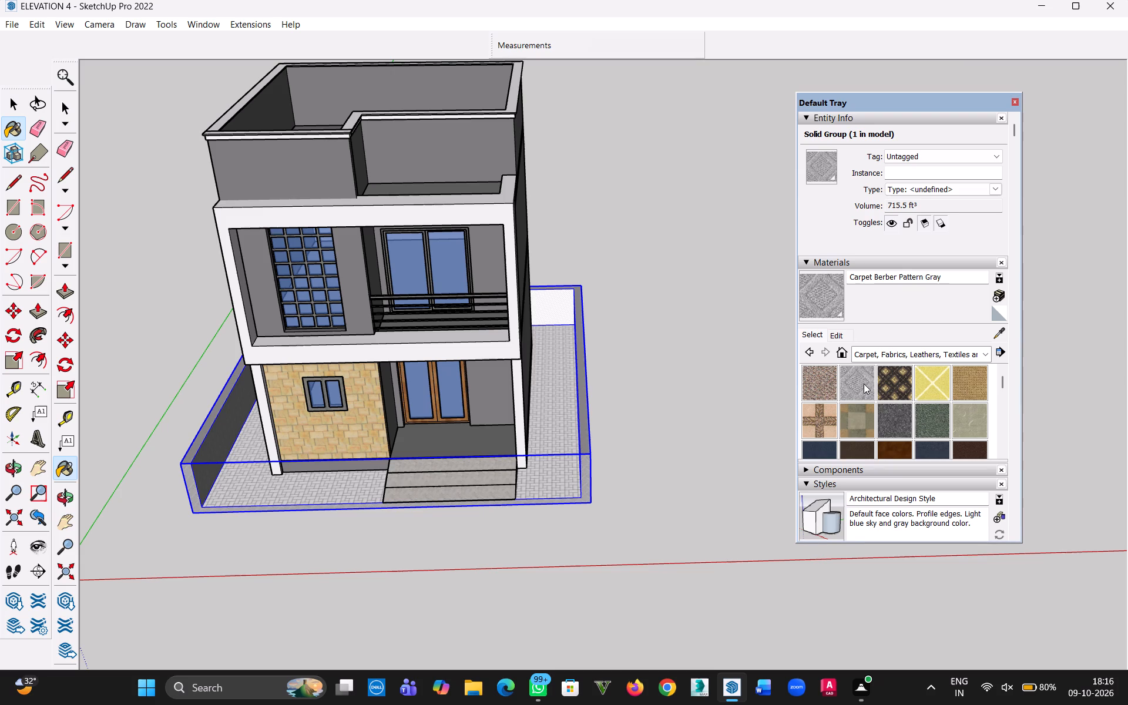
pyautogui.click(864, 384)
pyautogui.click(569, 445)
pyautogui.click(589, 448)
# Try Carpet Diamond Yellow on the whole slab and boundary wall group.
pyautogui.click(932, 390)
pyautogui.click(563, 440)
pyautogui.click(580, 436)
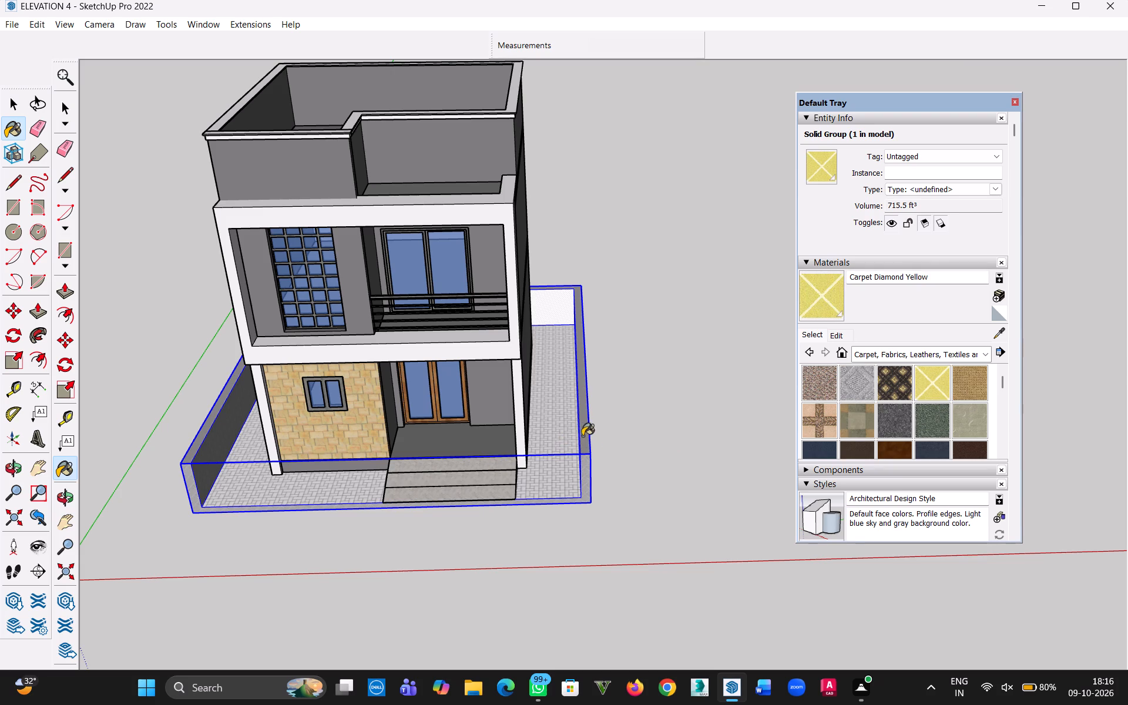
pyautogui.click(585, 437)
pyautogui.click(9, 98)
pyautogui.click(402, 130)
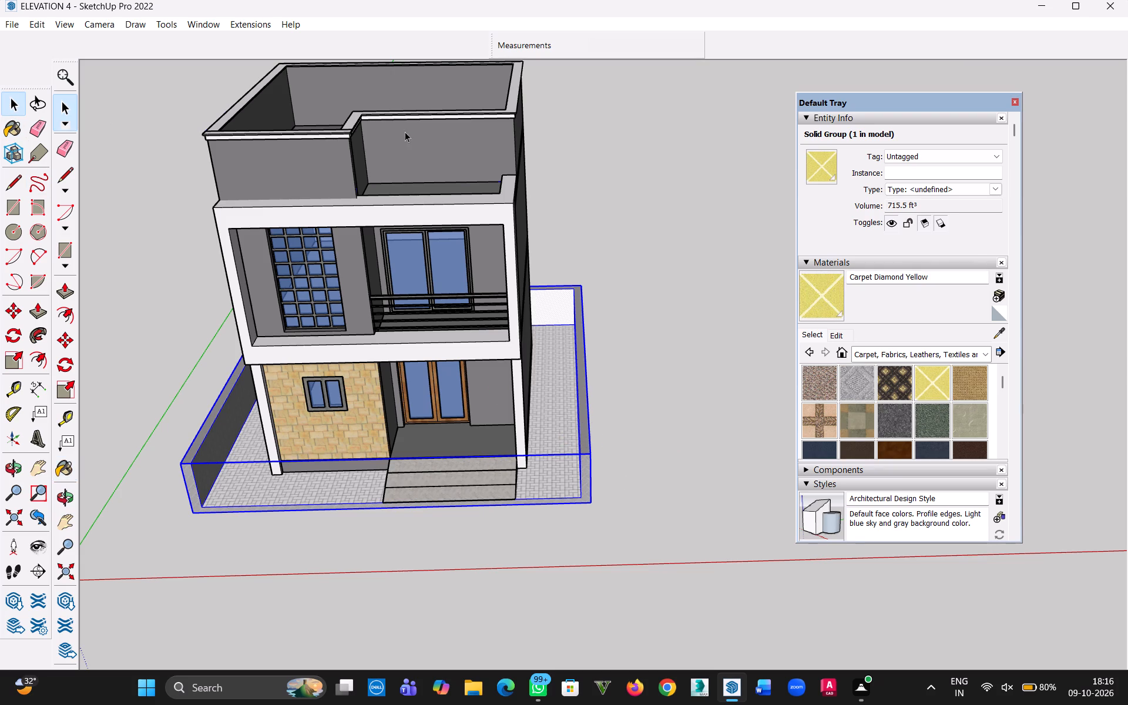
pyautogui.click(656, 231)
# Open the slab and boundary wall group and paint all its connected faces with Carpet Berber Pattern Gray.
pyautogui.tripleClick(583, 385)
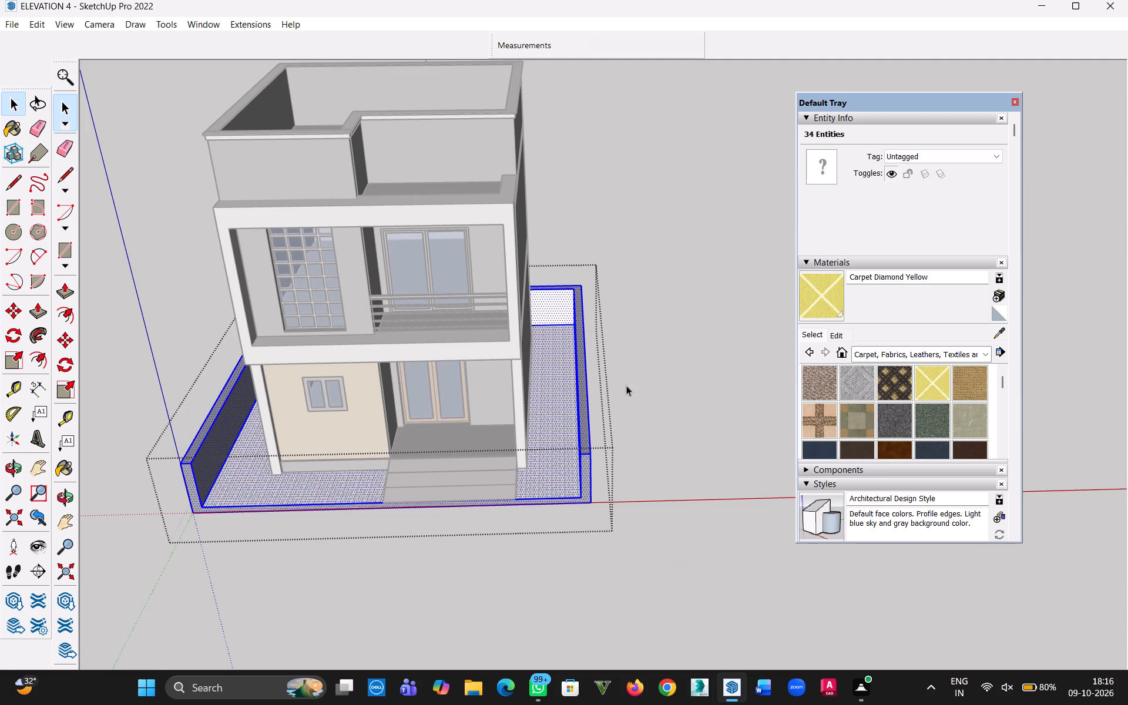
pyautogui.click(868, 379)
pyautogui.click(582, 411)
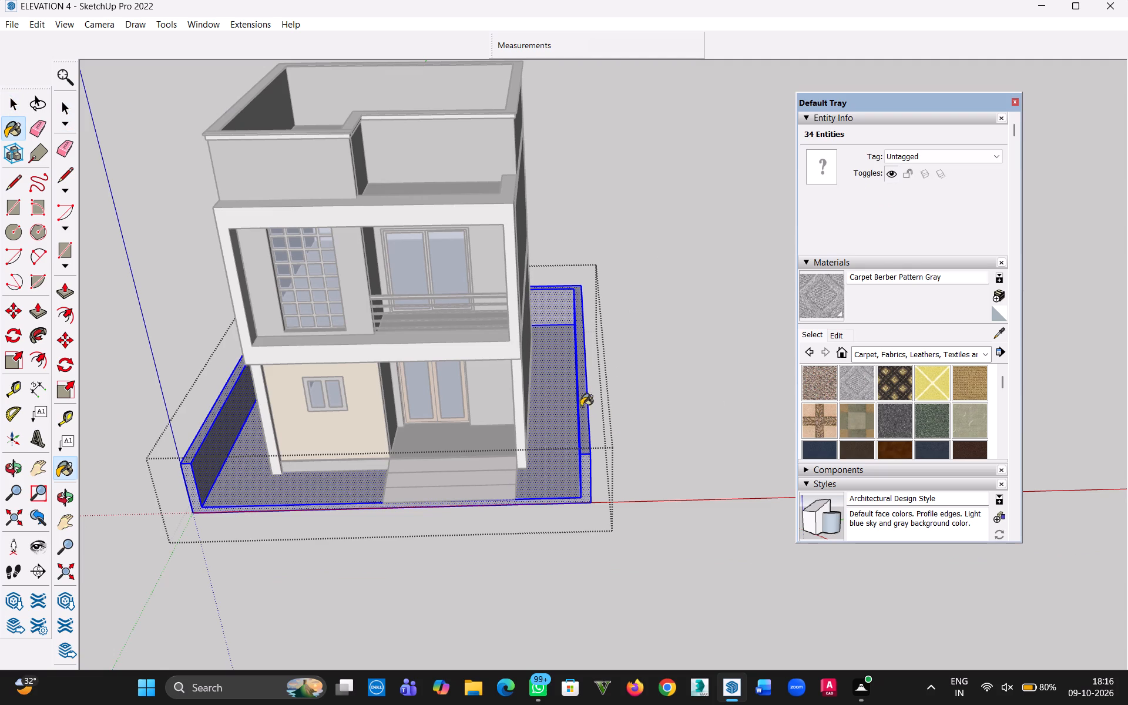
pyautogui.moveTo(538, 498); pyautogui.dragTo(548, 498, button='middle')
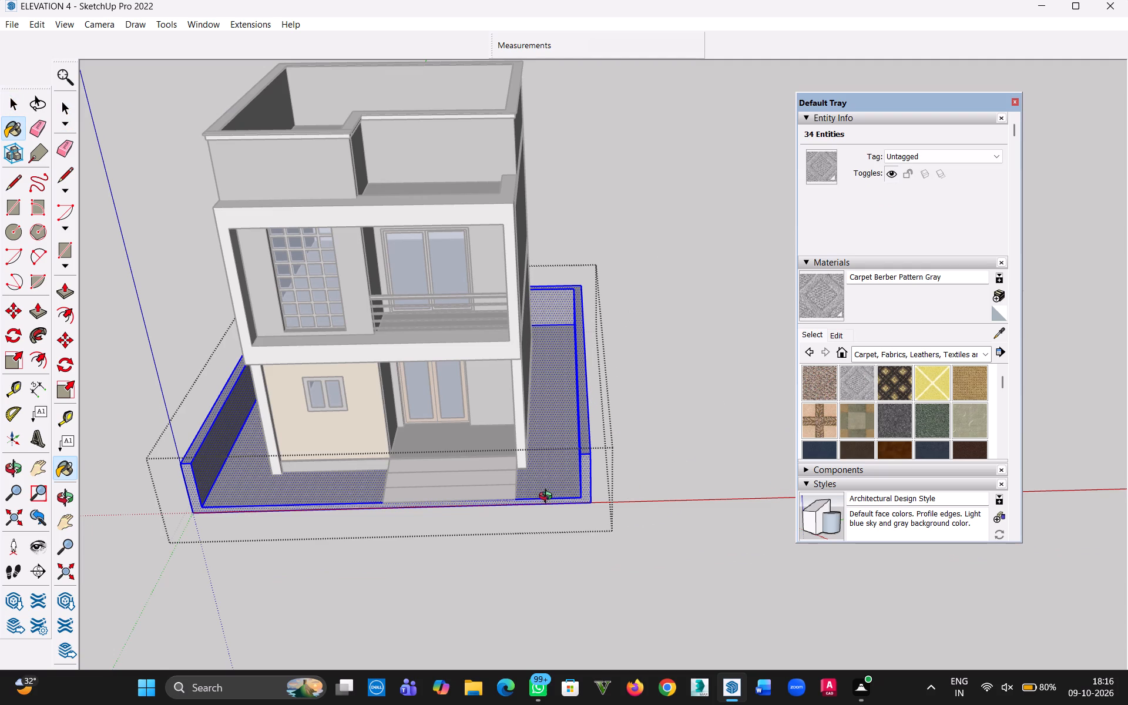
pyautogui.moveTo(548, 498); pyautogui.dragTo(580, 587, button='middle')
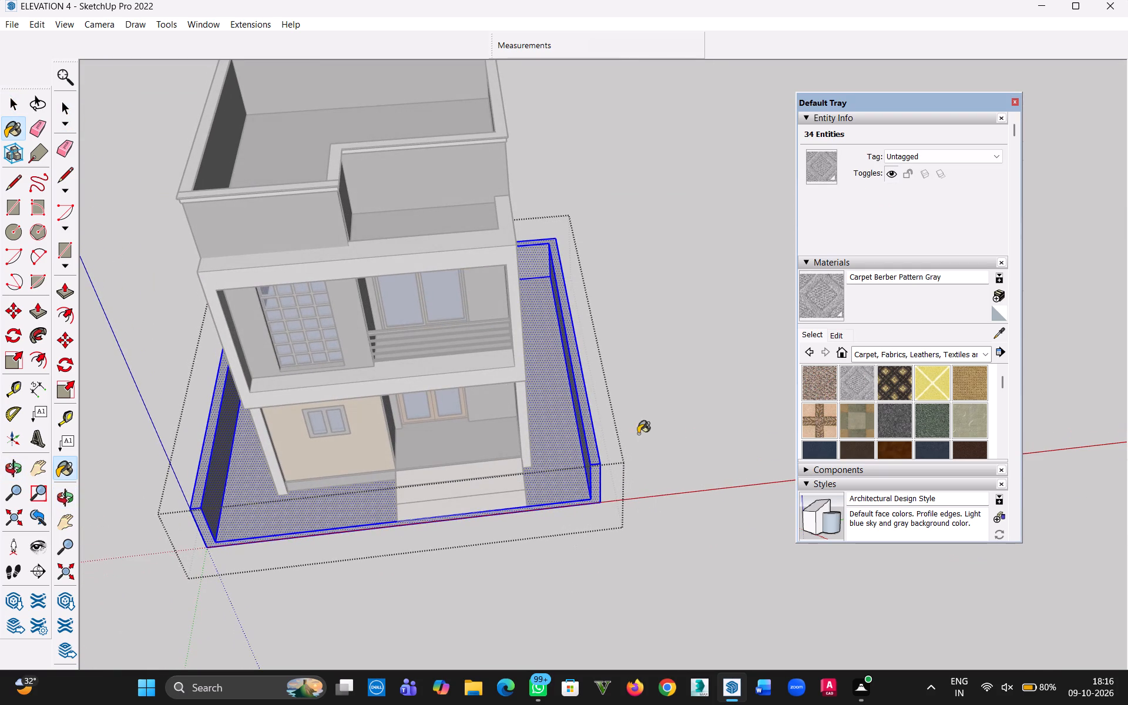
# Repaint the floor face inside the boundary walls with the Windmill pattern from the Patterns collection and close the group.
pyautogui.click(11, 99)
pyautogui.doubleClick(543, 462)
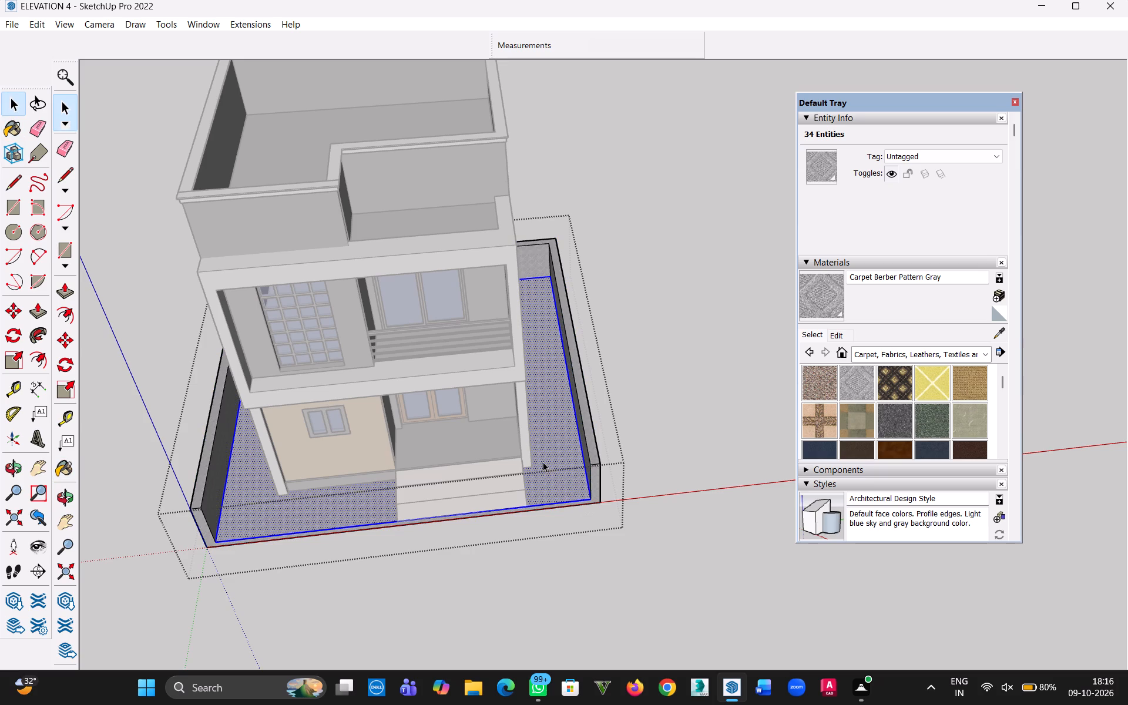
pyautogui.scroll(-3, 944, 412)
pyautogui.scroll(1, 944, 412)
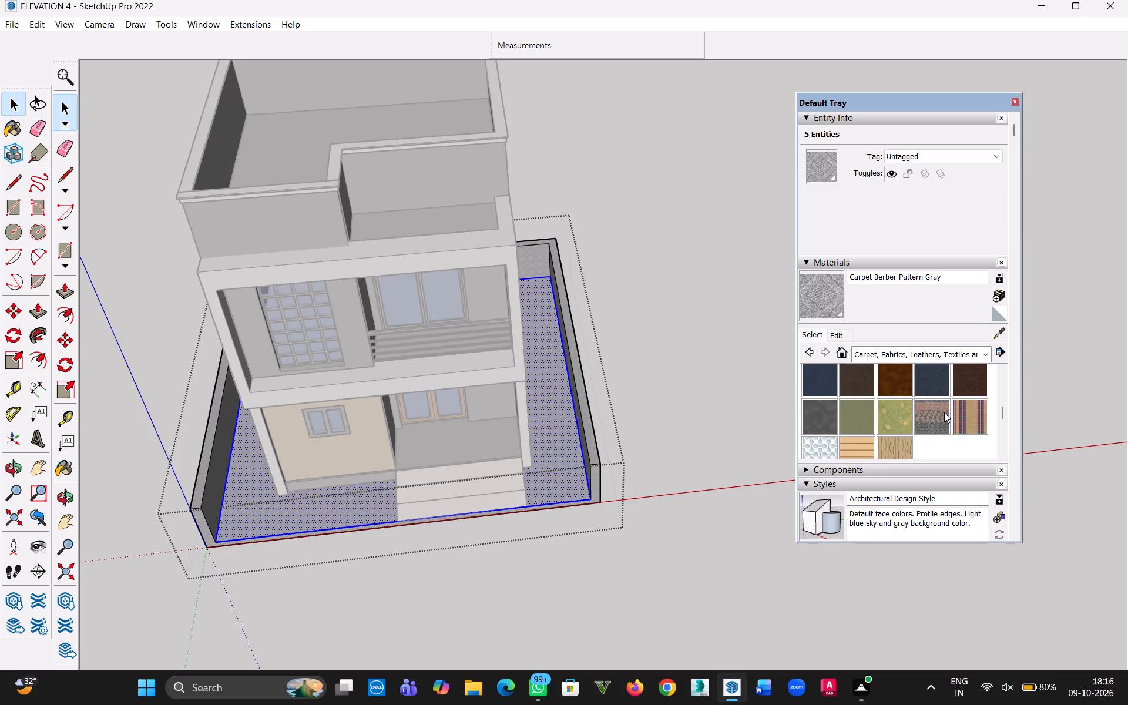
pyautogui.scroll(-1, 944, 412)
pyautogui.scroll(1, 890, 404)
pyautogui.click(923, 350)
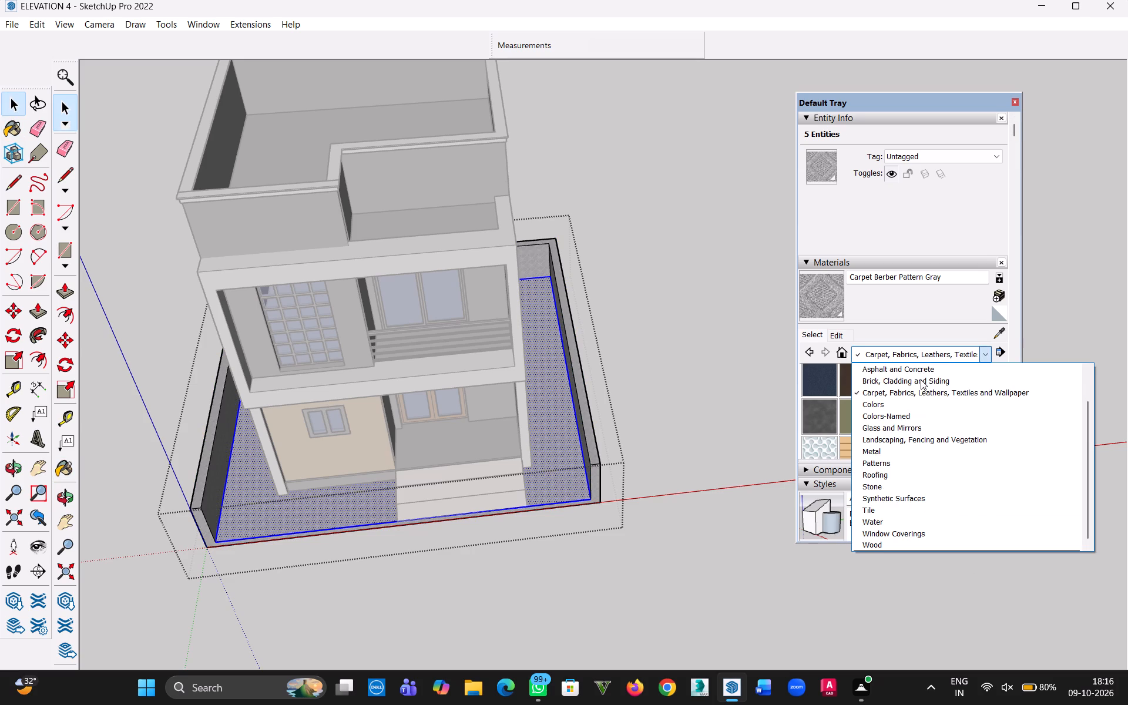
pyautogui.click(886, 467)
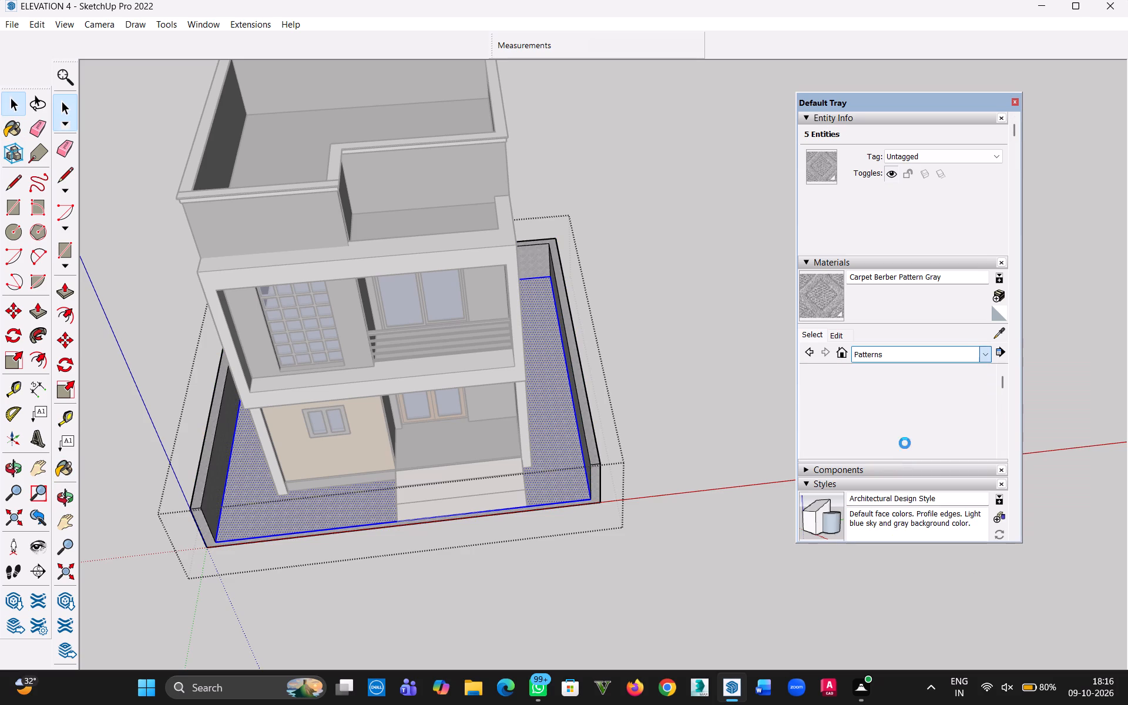
pyautogui.scroll(-9, 929, 418)
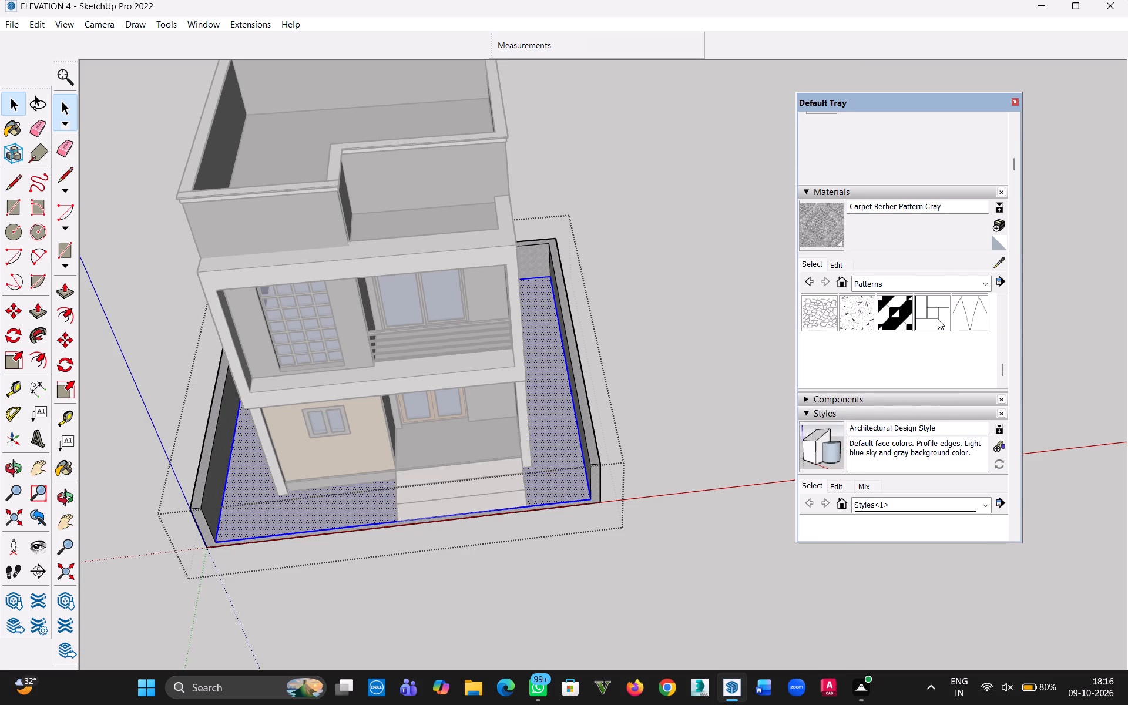
pyautogui.click(938, 319)
pyautogui.click(550, 462)
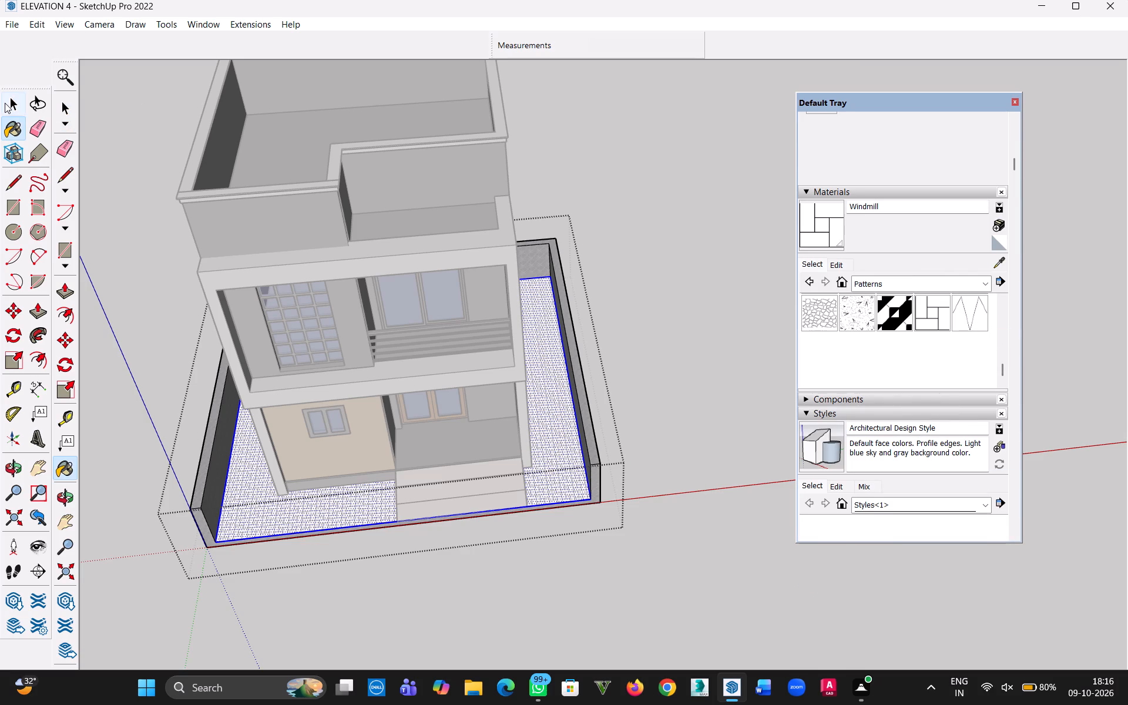
pyautogui.click(8, 104)
pyautogui.click(682, 305)
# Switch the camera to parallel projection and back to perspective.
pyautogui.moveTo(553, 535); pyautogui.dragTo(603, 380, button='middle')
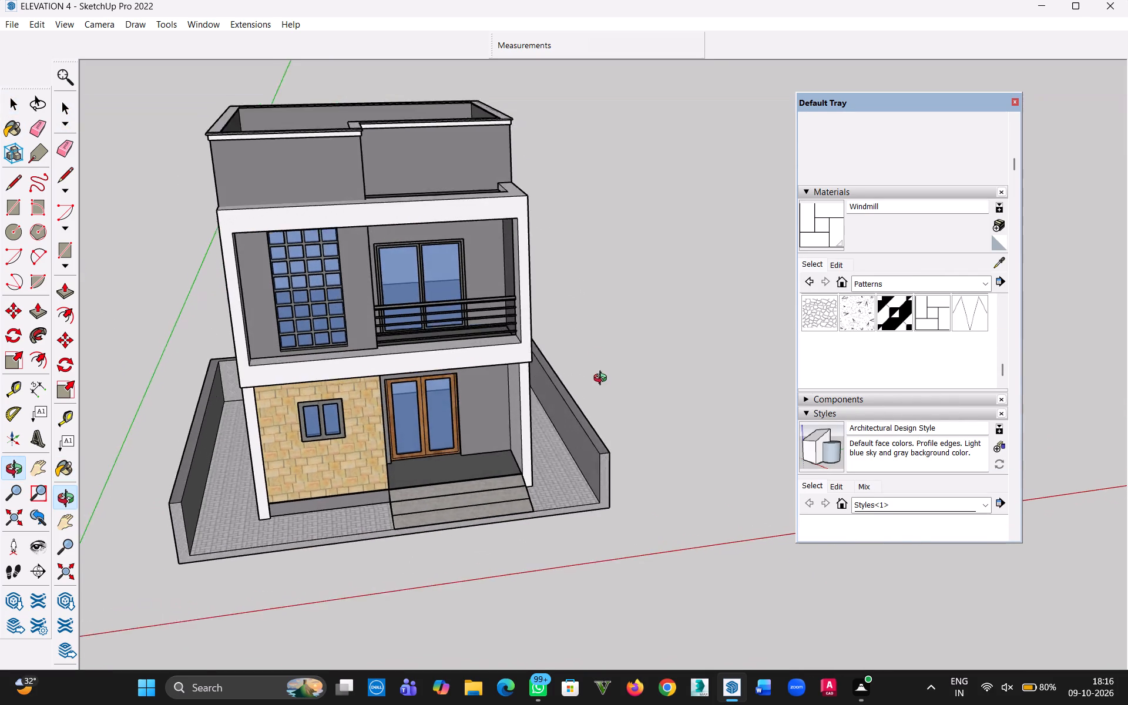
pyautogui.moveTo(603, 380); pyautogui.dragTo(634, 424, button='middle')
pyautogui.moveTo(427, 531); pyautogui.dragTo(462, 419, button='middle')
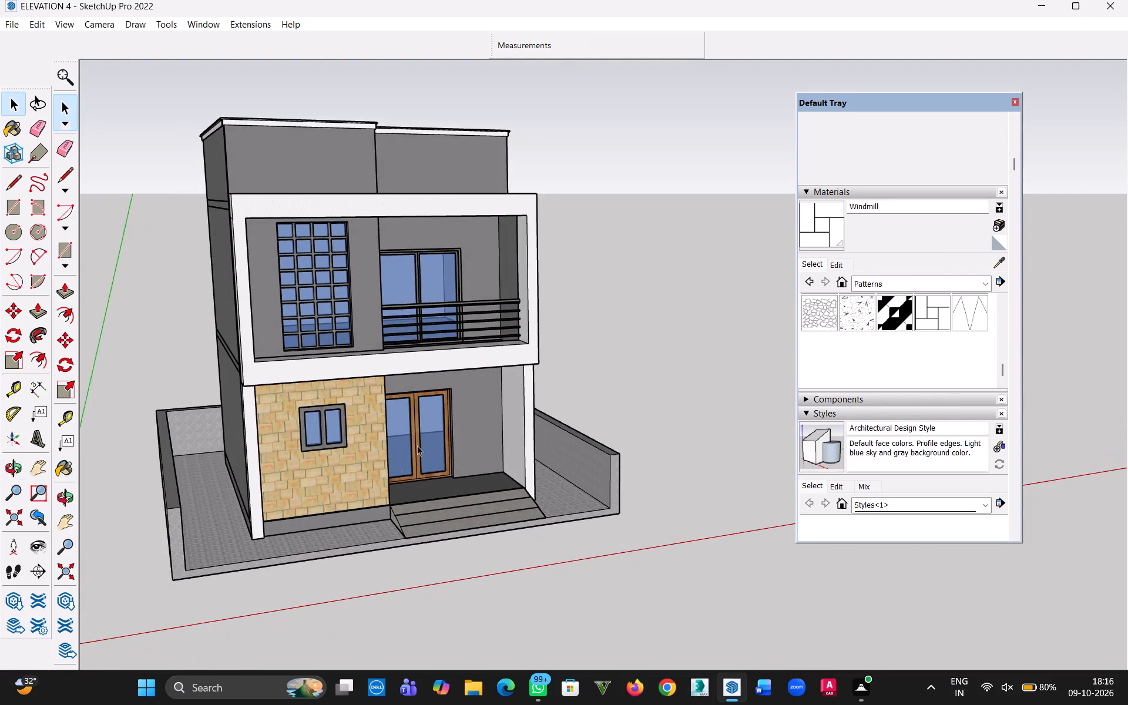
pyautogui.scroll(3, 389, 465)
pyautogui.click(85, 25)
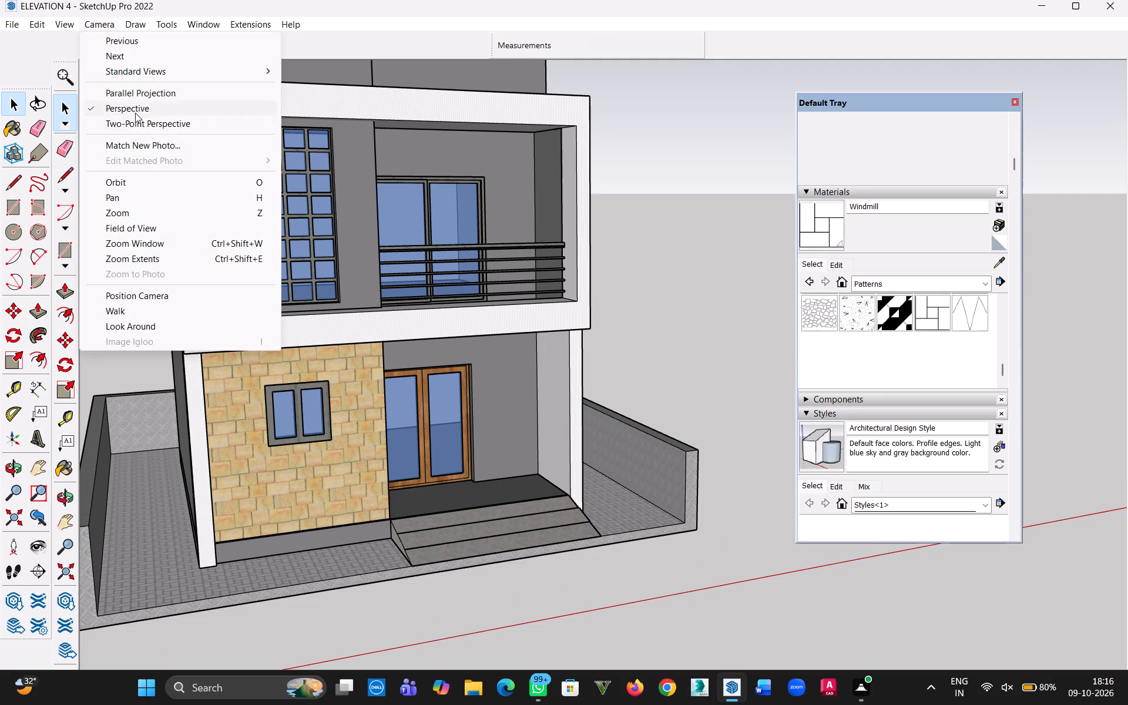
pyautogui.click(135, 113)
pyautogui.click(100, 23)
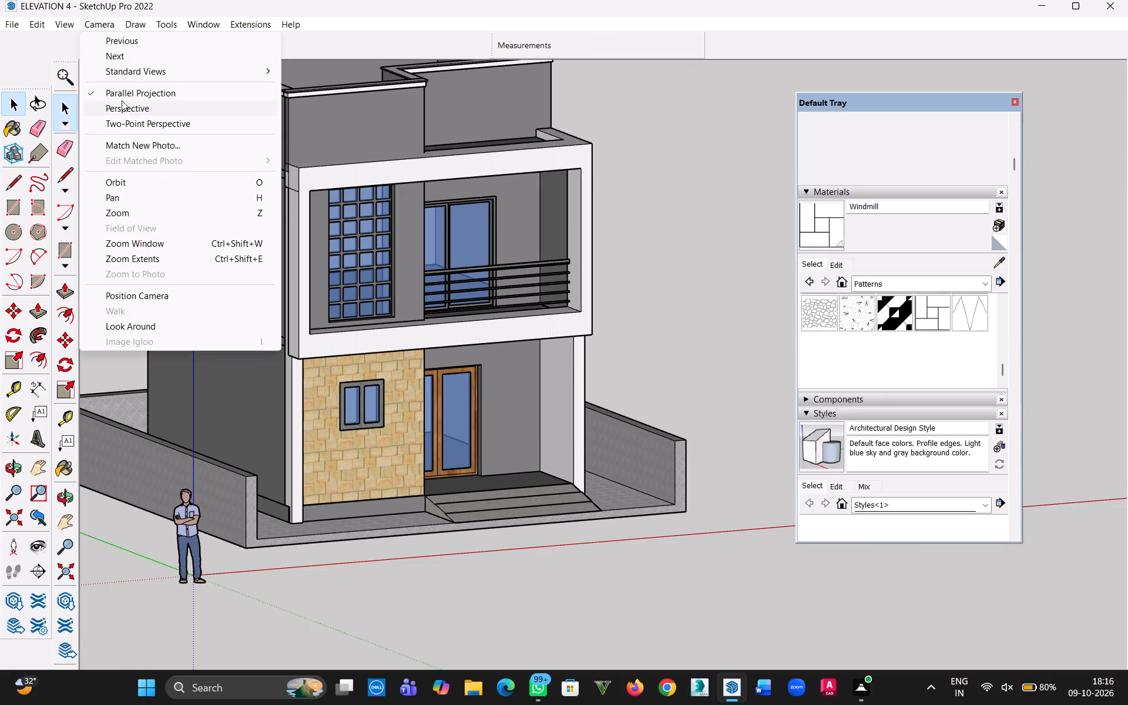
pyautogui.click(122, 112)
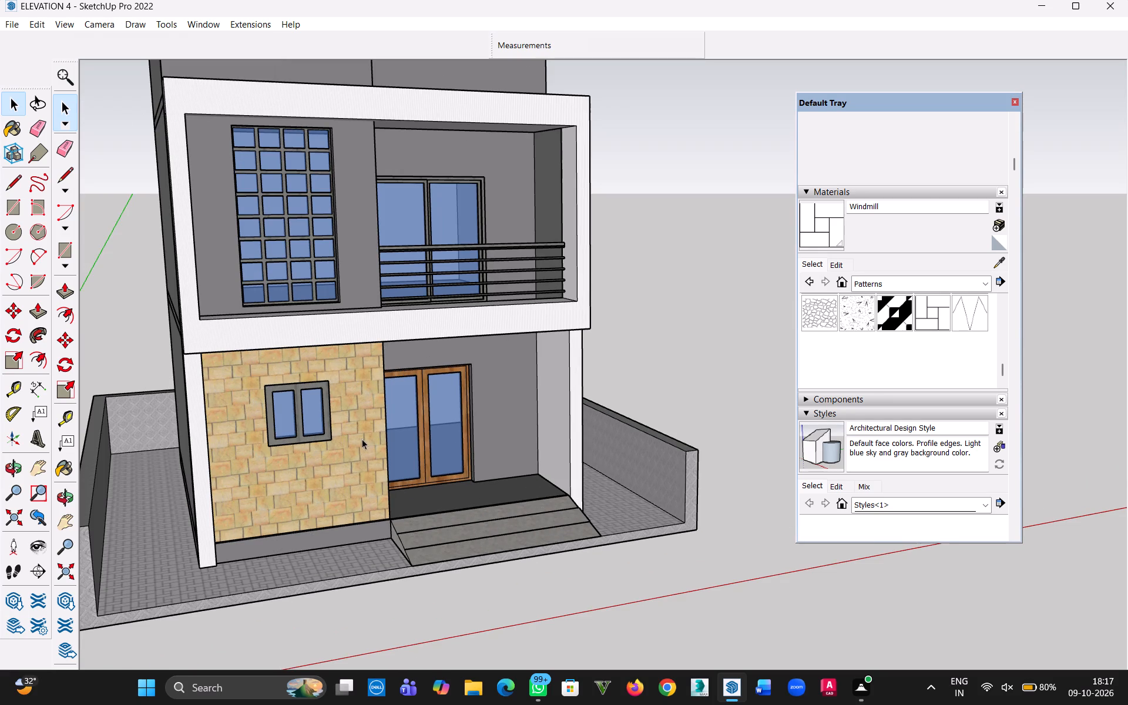
# Examine the full front elevation in perspective from a low viewpoint, with the roof parapet and entrance steps in frame.
pyautogui.press('h')
pyautogui.moveTo(398, 279); pyautogui.dragTo(407, 407)
pyautogui.moveTo(406, 407); pyautogui.dragTo(404, 401, button='middle')
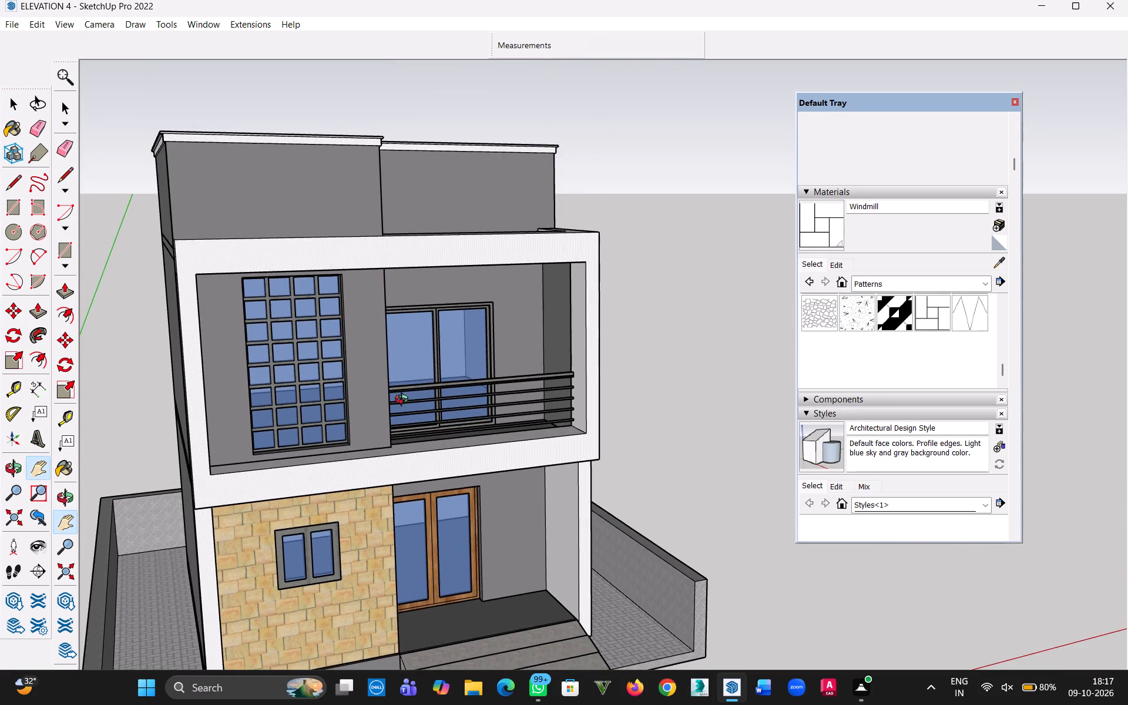
pyautogui.moveTo(404, 401); pyautogui.dragTo(336, 265, button='middle')
pyautogui.moveTo(389, 477); pyautogui.dragTo(405, 478)
pyautogui.moveTo(401, 480); pyautogui.dragTo(414, 490, button='middle')
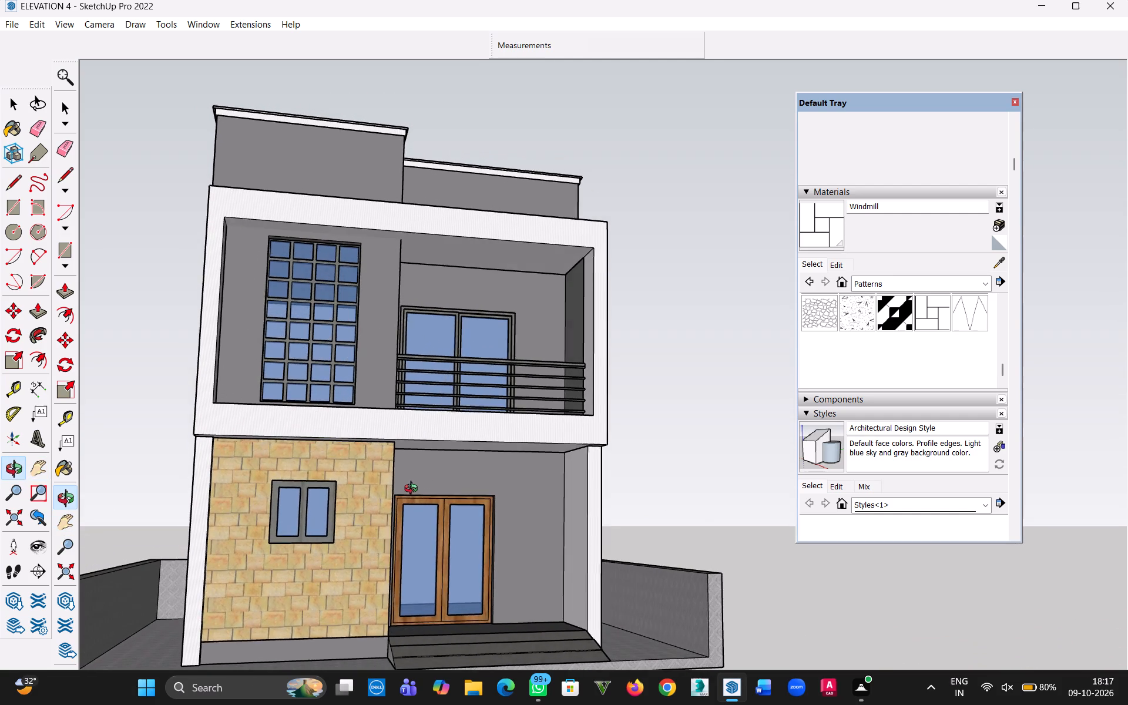
pyautogui.moveTo(414, 490); pyautogui.dragTo(425, 540, button='middle')
pyautogui.moveTo(418, 540); pyautogui.dragTo(409, 503)
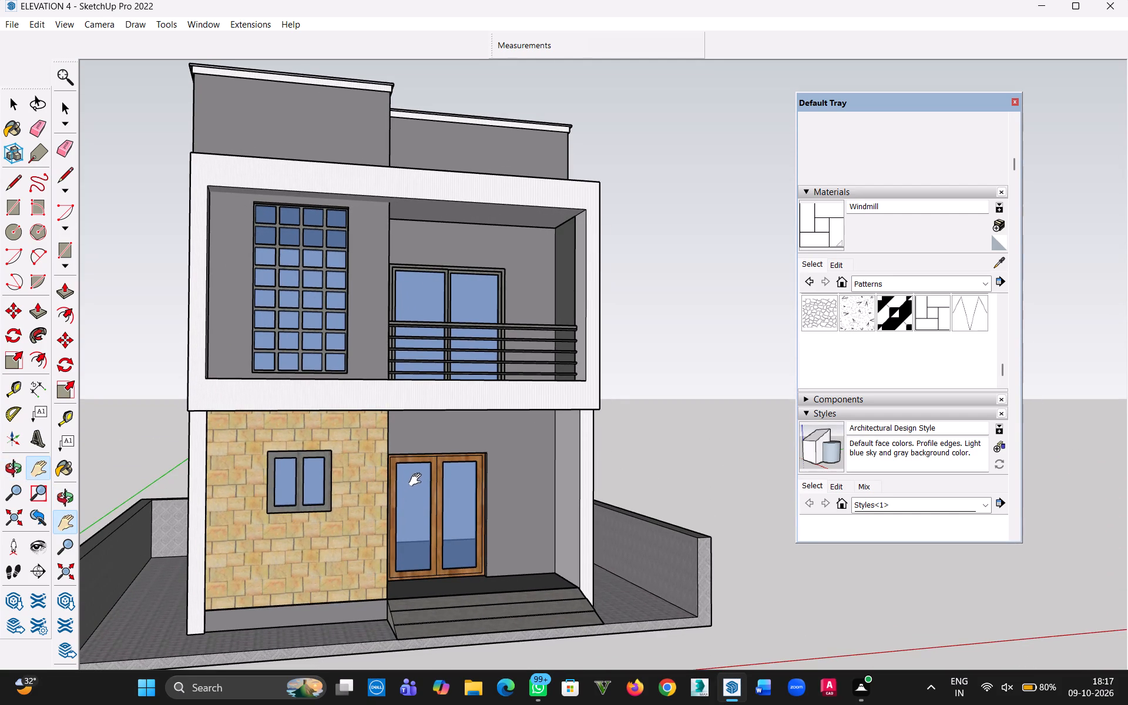
pyautogui.middleClick(400, 475)
pyautogui.moveTo(408, 486); pyautogui.dragTo(428, 553)
pyautogui.moveTo(429, 546); pyautogui.dragTo(424, 498, button='middle')
pyautogui.moveTo(425, 499); pyautogui.dragTo(428, 518, button='middle')
pyautogui.moveTo(412, 570); pyautogui.dragTo(408, 531)
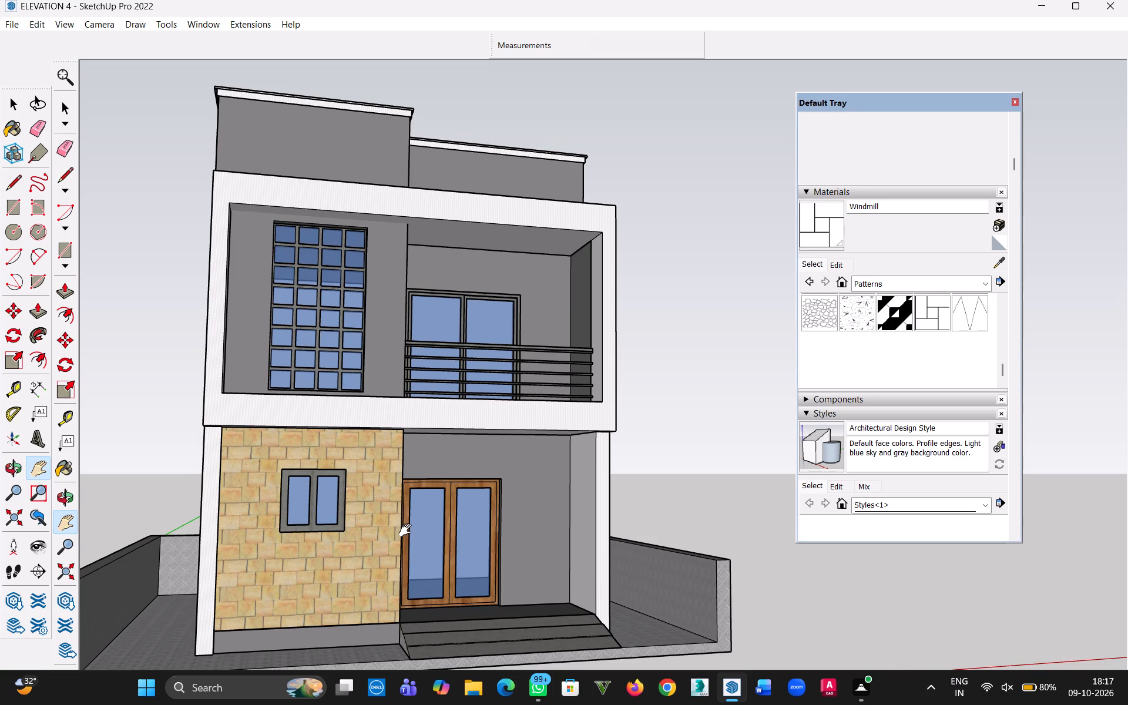
pyautogui.click(10, 105)
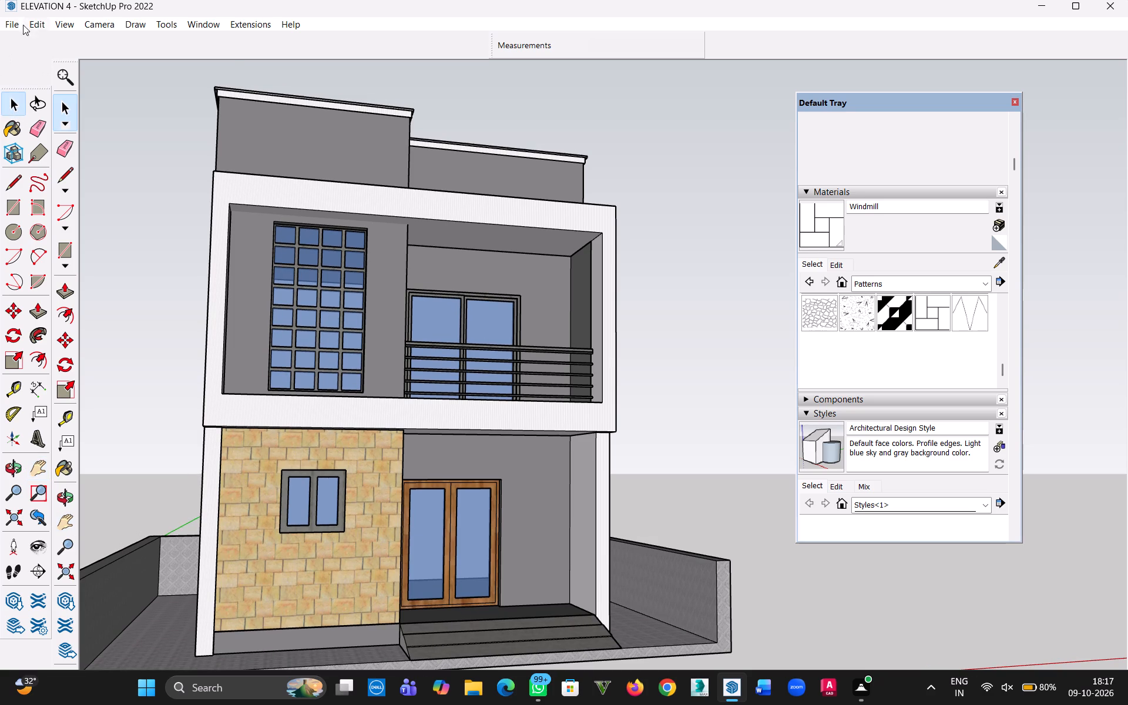
# Save the finished house elevation model under its existing file name.
pyautogui.click(14, 22)
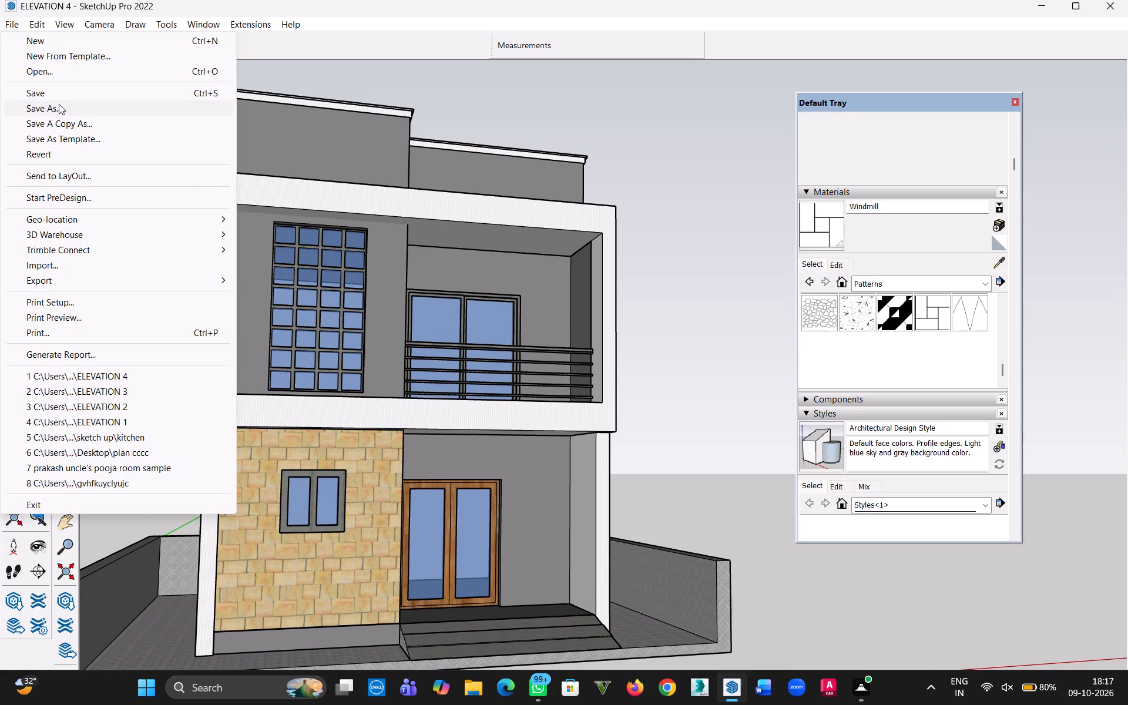
pyautogui.click(59, 99)
# Export the current perspective view as a 2D graphic PDF named ELEVATION 4 into the WORK26 folder on the Desktop.
pyautogui.click(15, 31)
pyautogui.click(12, 20)
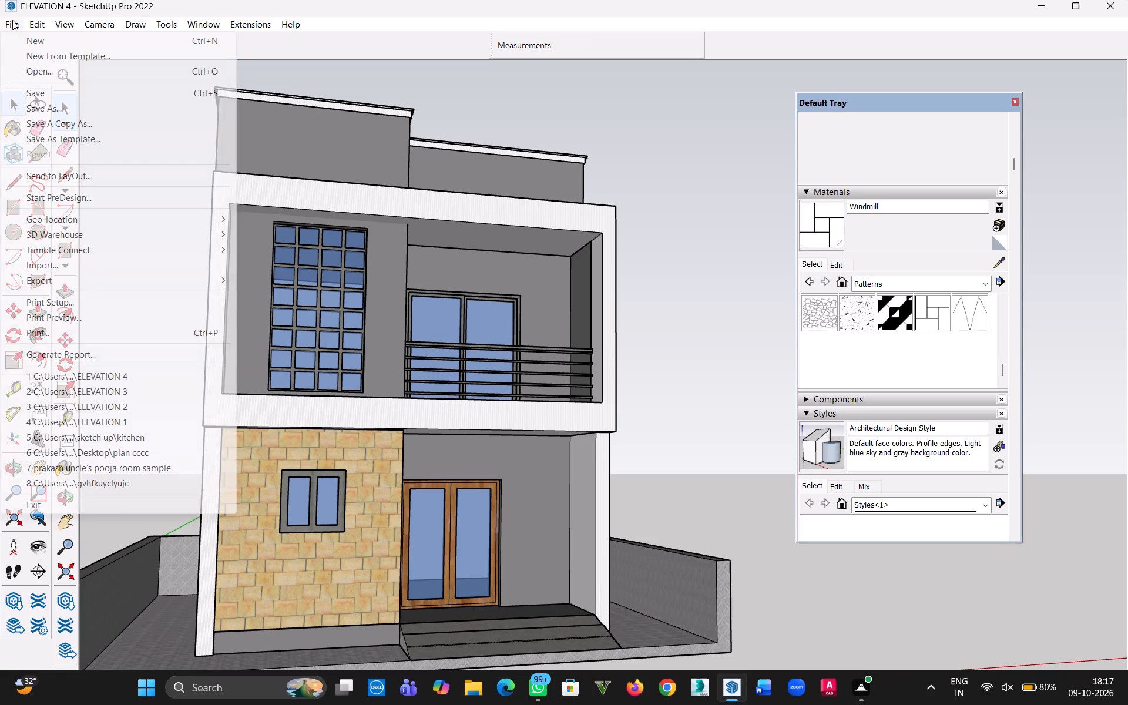
pyautogui.click(139, 286)
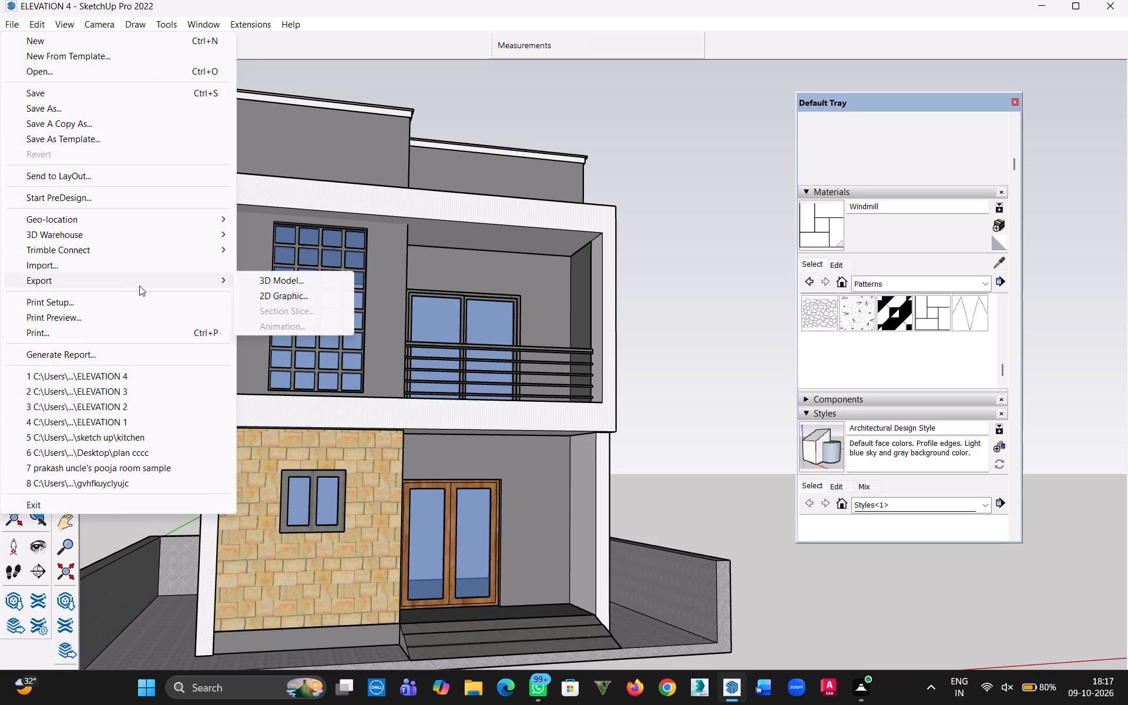
pyautogui.click(284, 297)
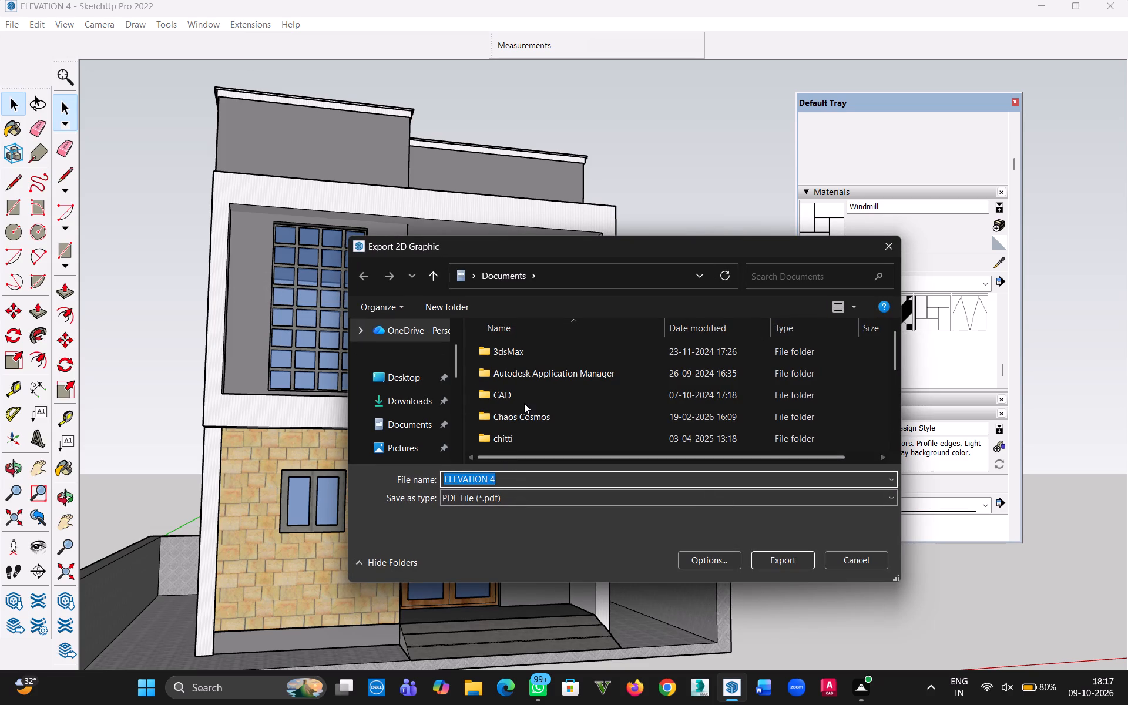
pyautogui.scroll(-4, 527, 409)
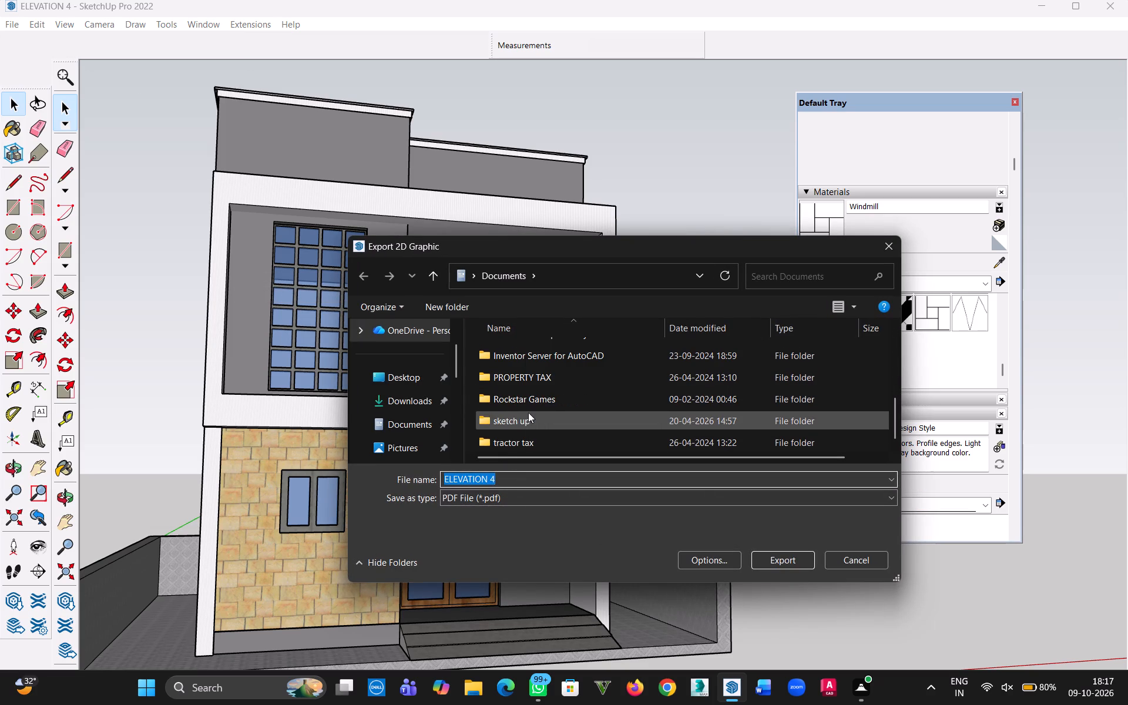
pyautogui.click(400, 377)
pyautogui.scroll(-2, 547, 391)
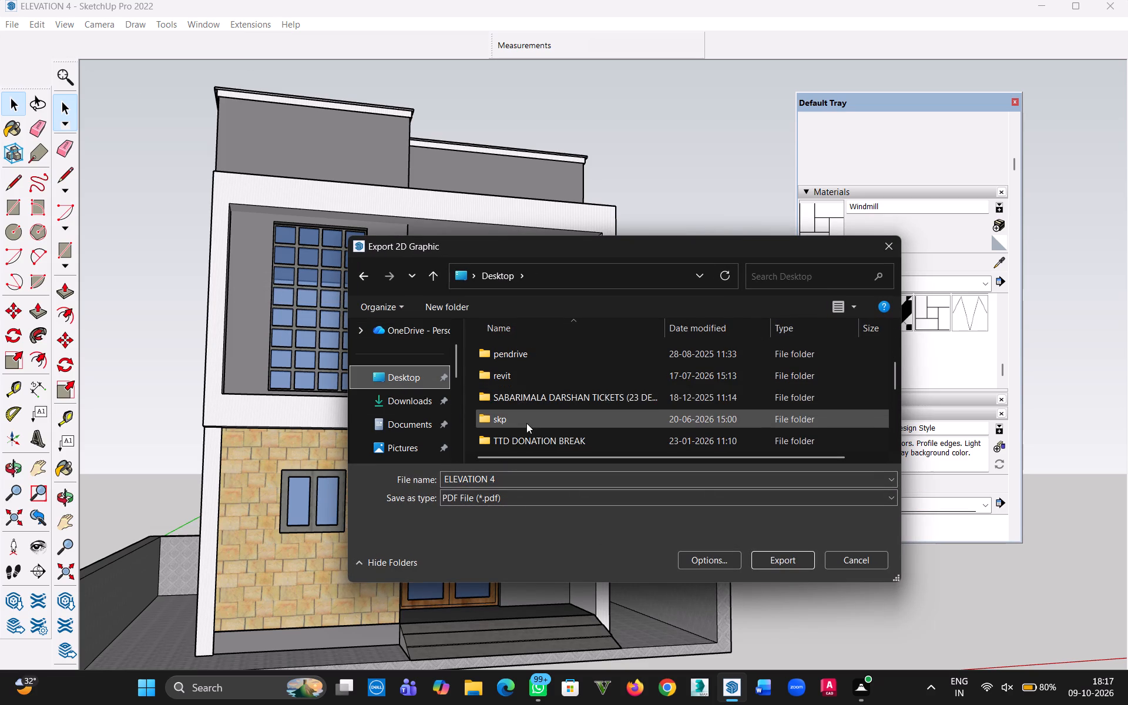
pyautogui.scroll(-3, 529, 388)
pyautogui.scroll(3, 532, 412)
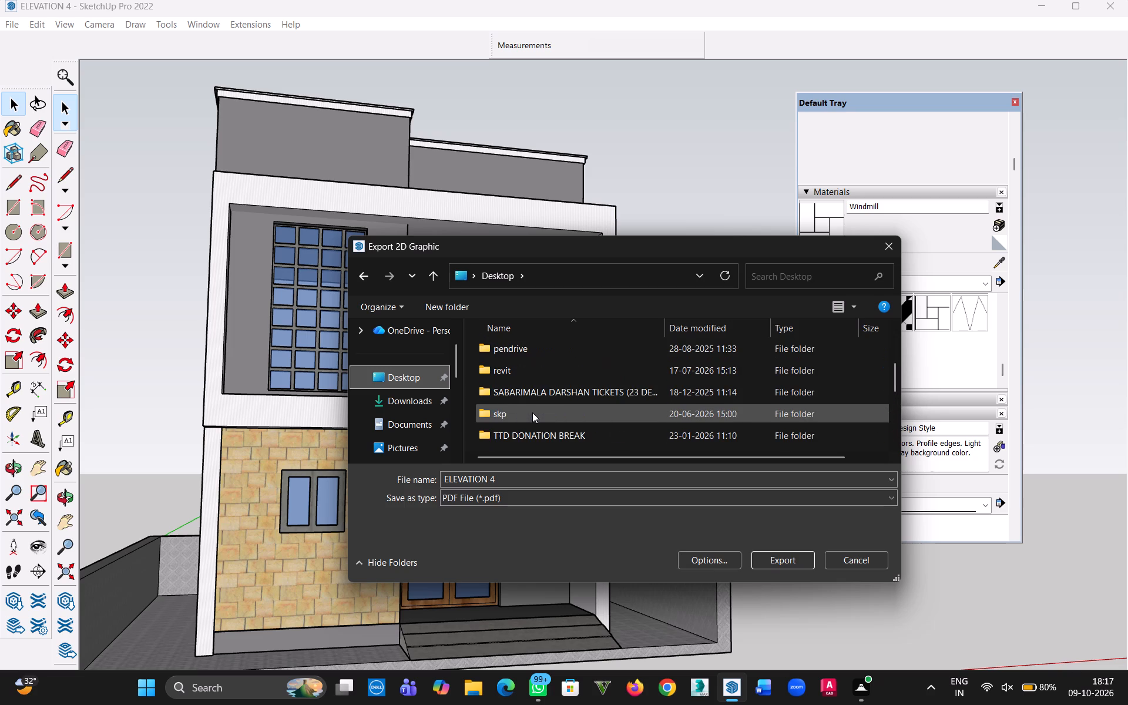
pyautogui.scroll(-7, 521, 414)
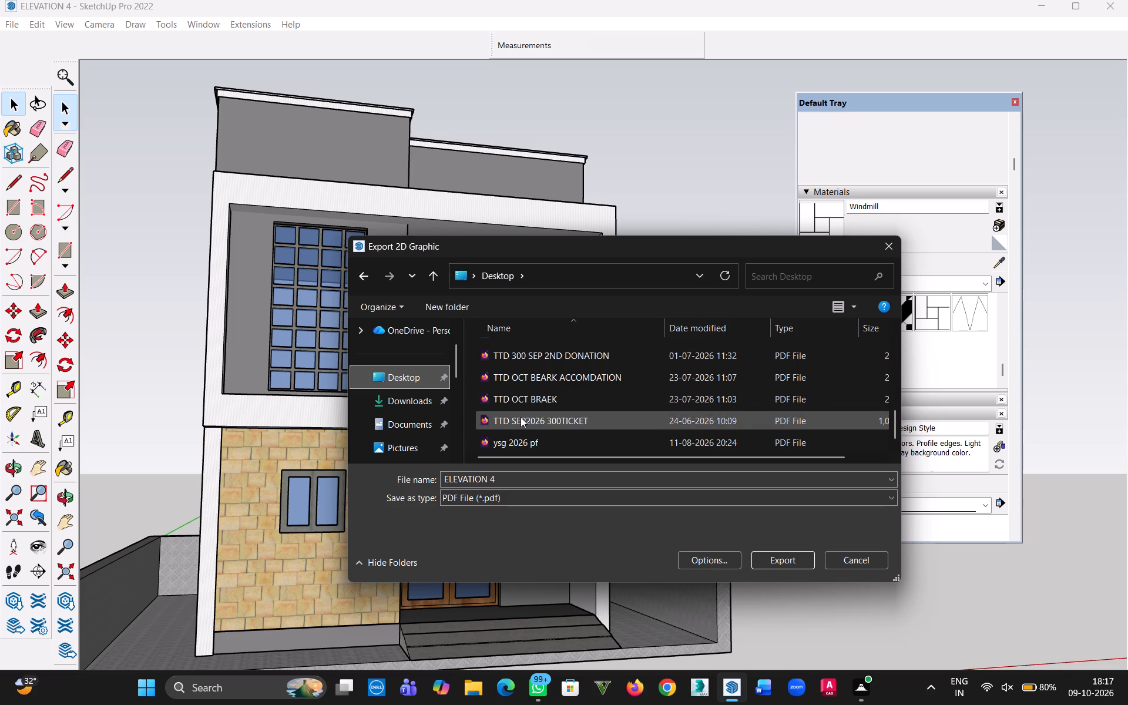
pyautogui.scroll(2, 521, 417)
pyautogui.click(521, 398)
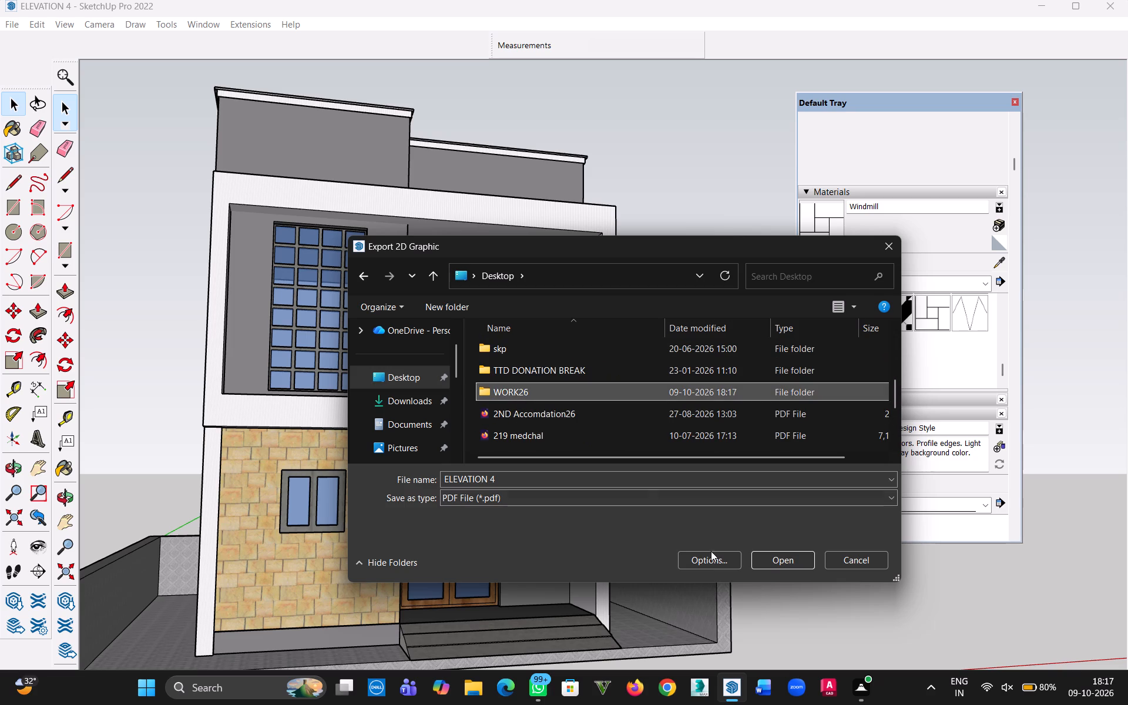
pyautogui.click(765, 559)
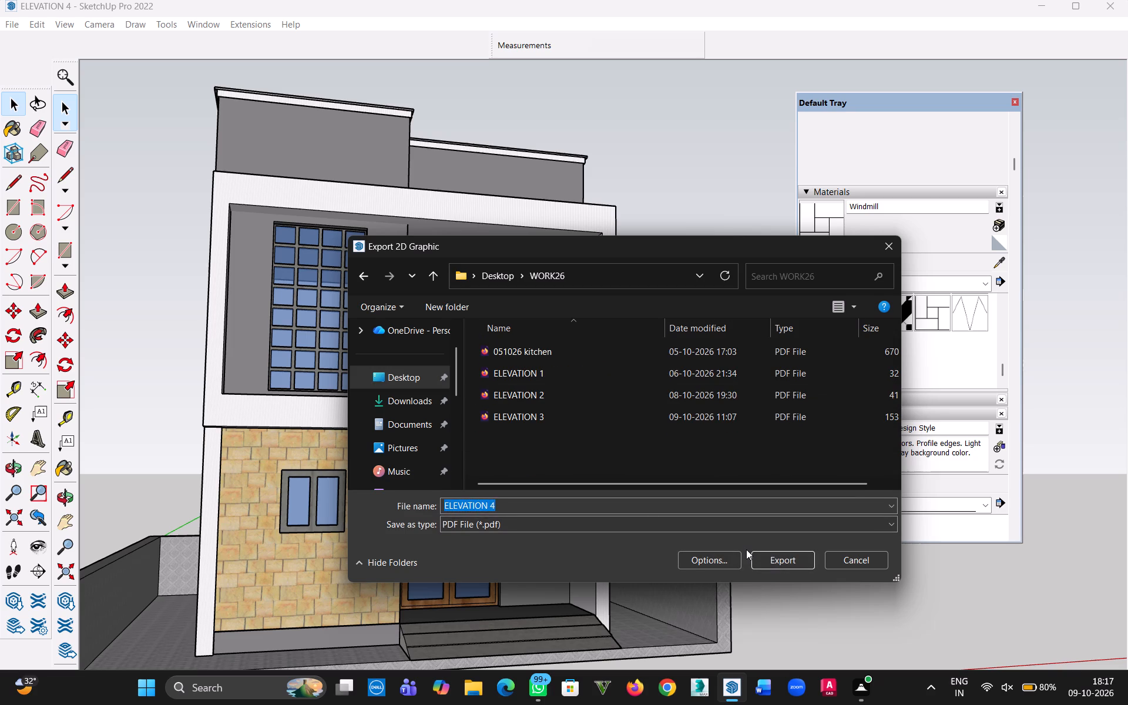
pyautogui.click(779, 562)
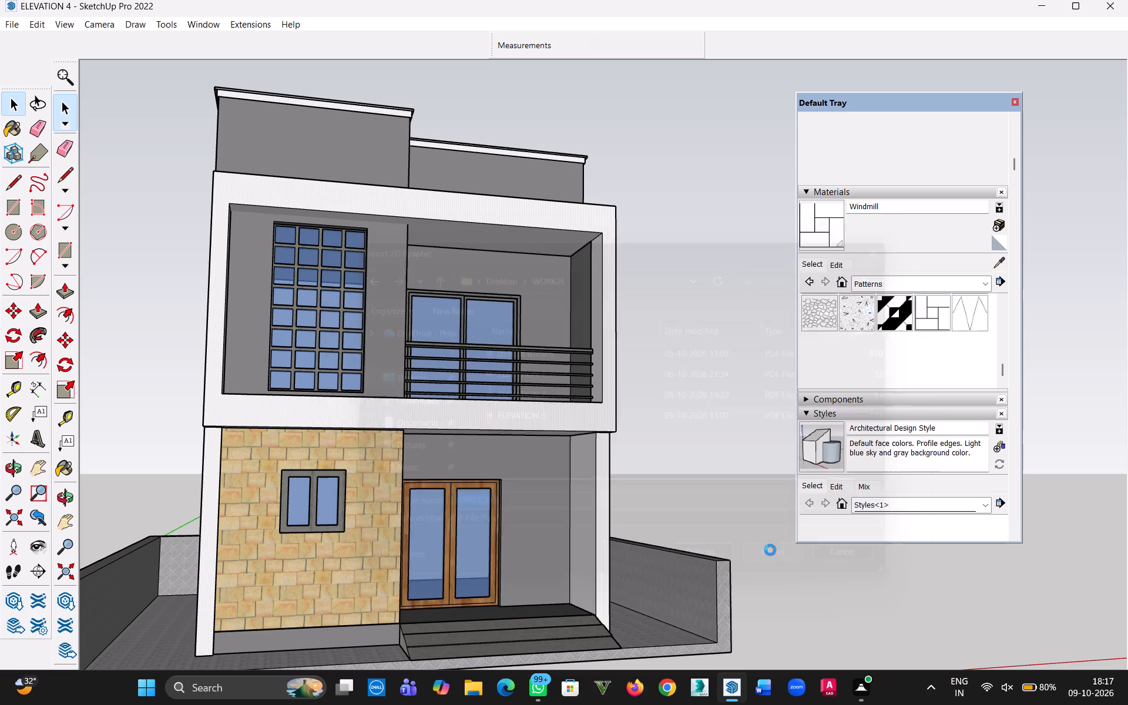